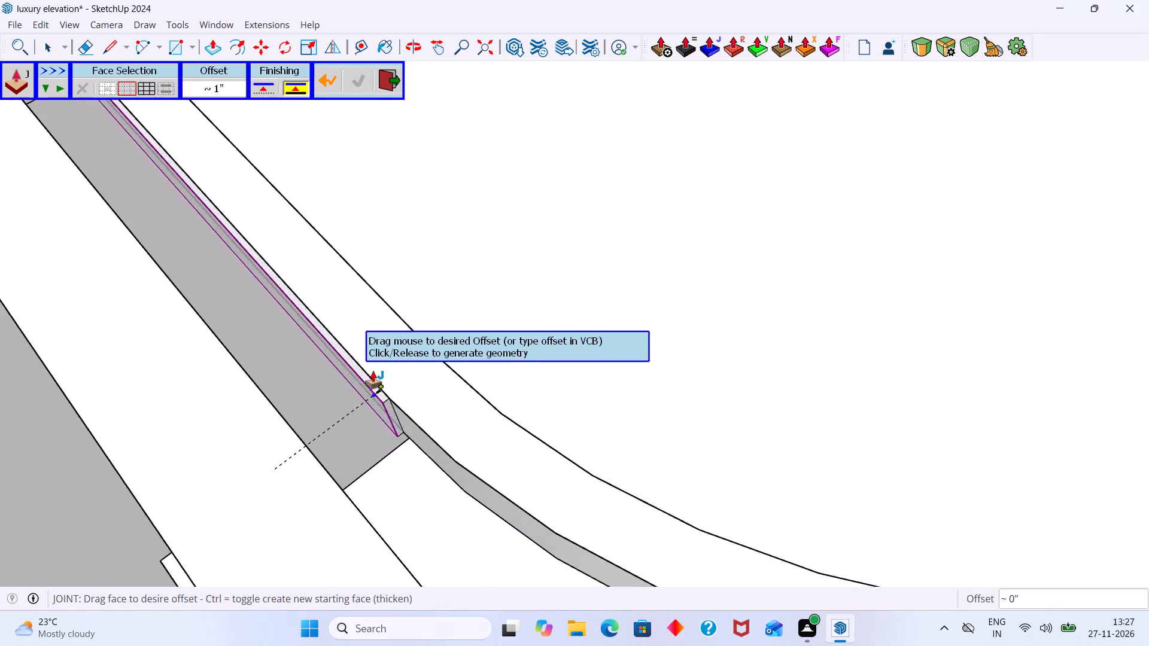
Complete the Joint Push Pull of the roof slab's straight edge face with an offset of about 8" toward the parapet.
scroll(373, 371, down, 8)
middle_drag(335, 380, 248, 374)
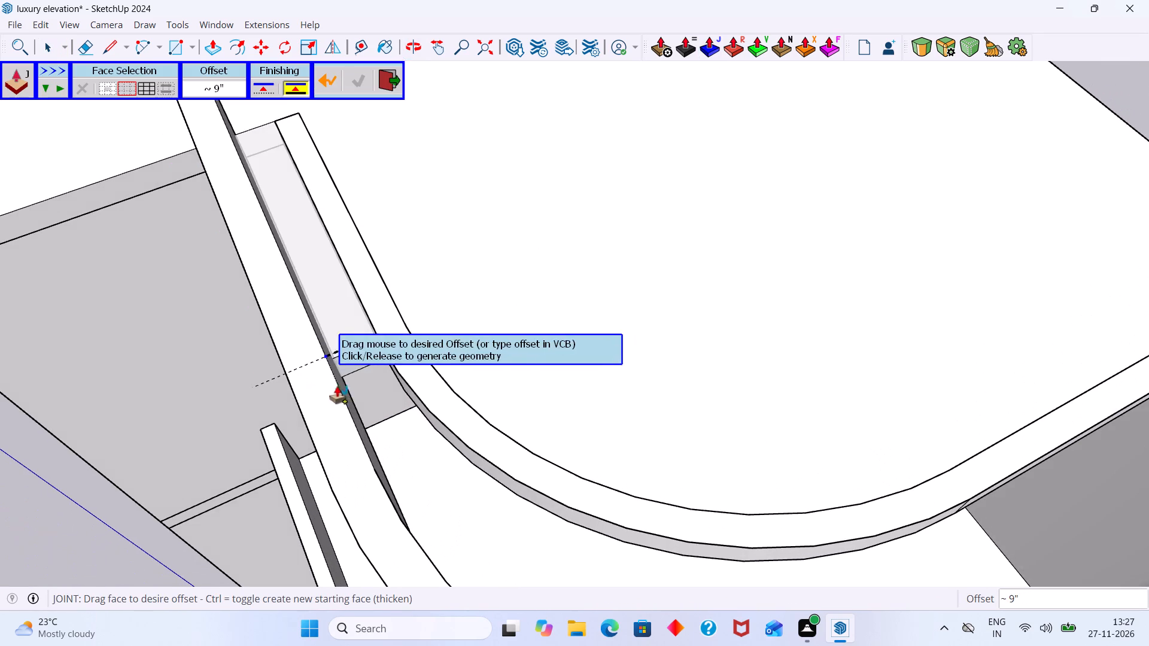
scroll(265, 227, down, 11)
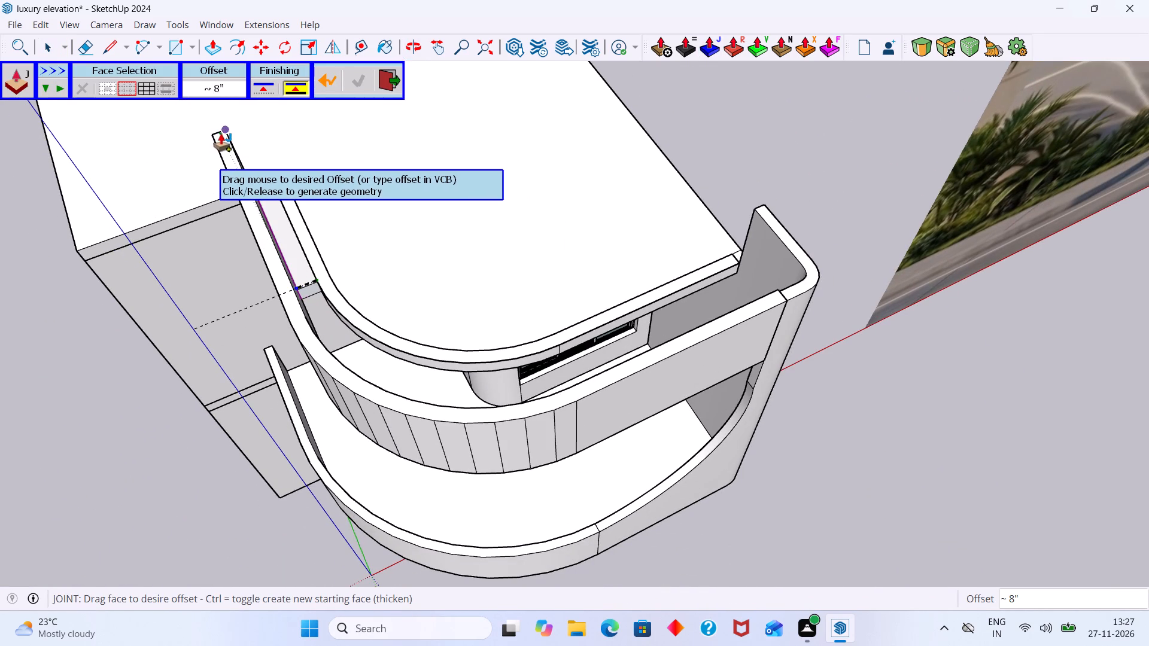
click(221, 133)
key(space)
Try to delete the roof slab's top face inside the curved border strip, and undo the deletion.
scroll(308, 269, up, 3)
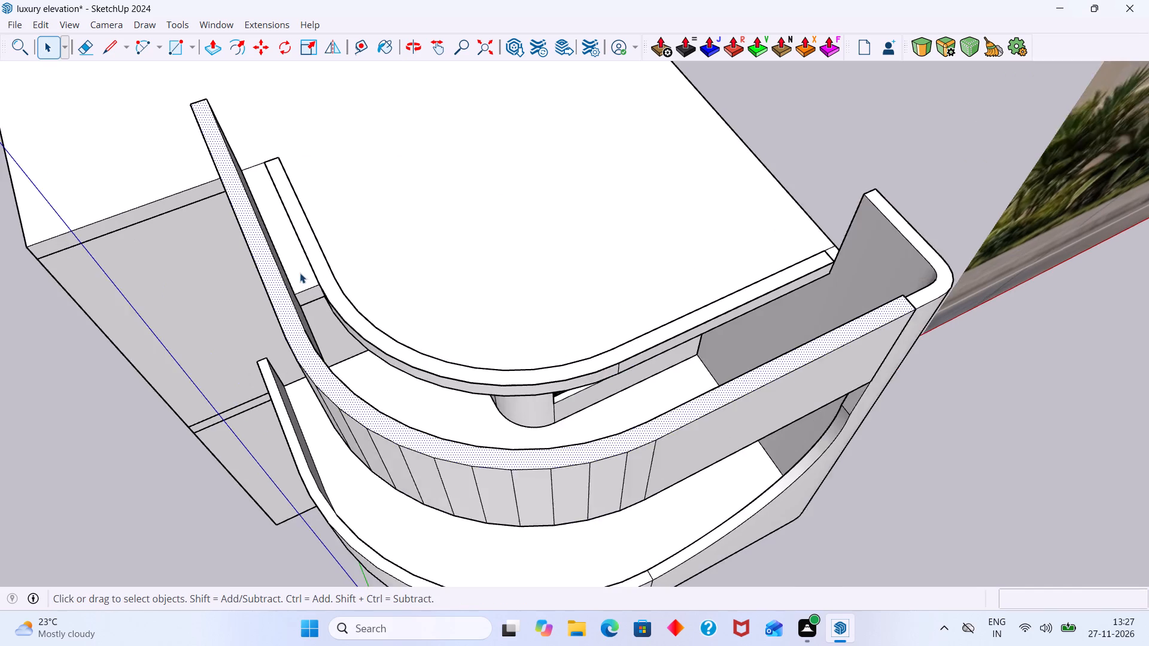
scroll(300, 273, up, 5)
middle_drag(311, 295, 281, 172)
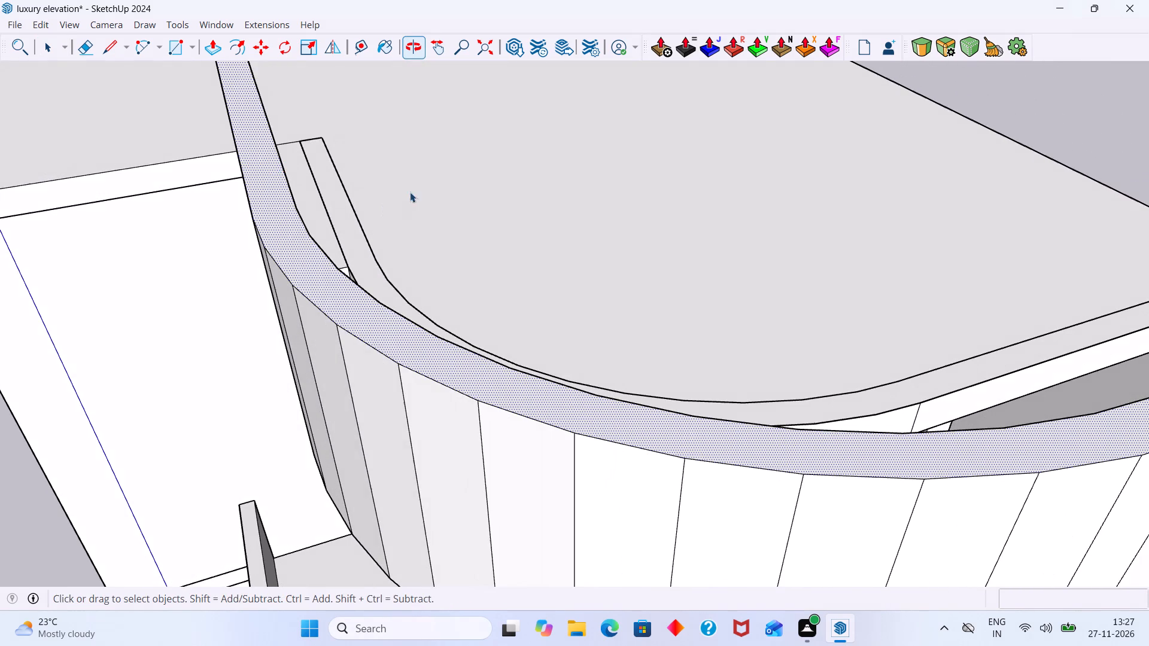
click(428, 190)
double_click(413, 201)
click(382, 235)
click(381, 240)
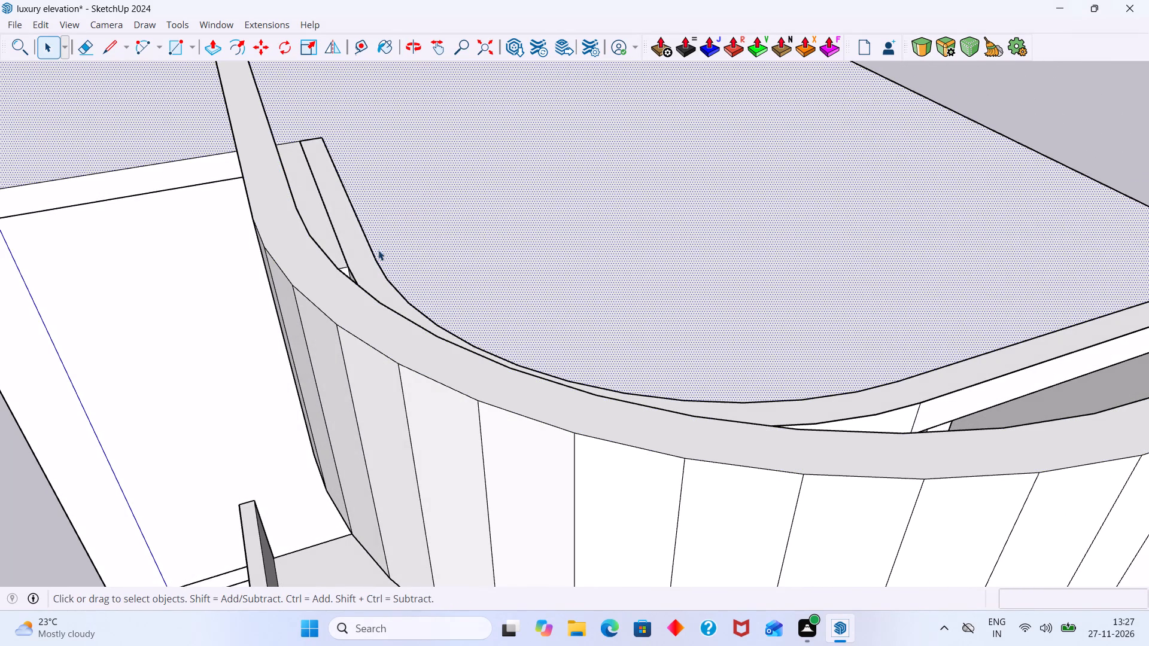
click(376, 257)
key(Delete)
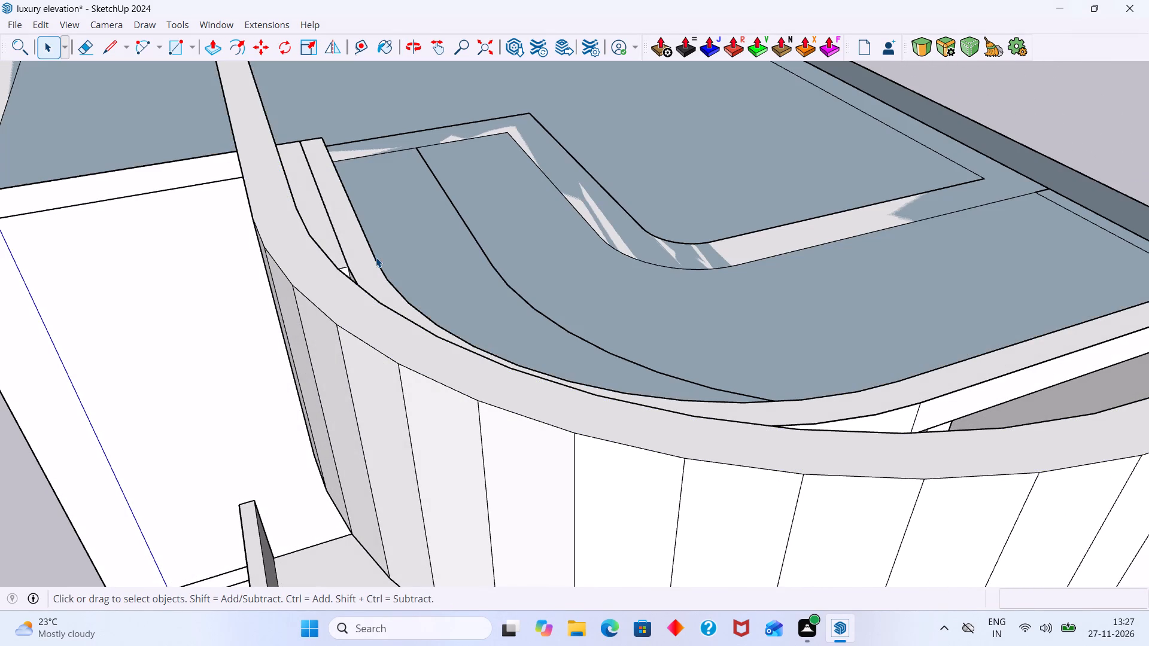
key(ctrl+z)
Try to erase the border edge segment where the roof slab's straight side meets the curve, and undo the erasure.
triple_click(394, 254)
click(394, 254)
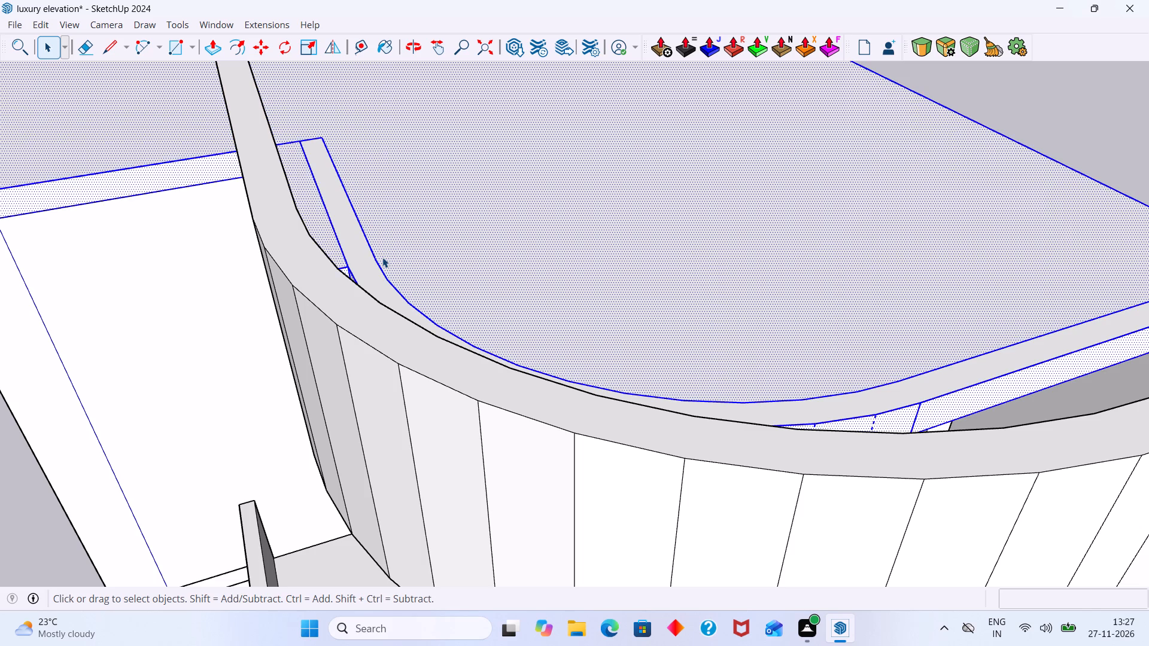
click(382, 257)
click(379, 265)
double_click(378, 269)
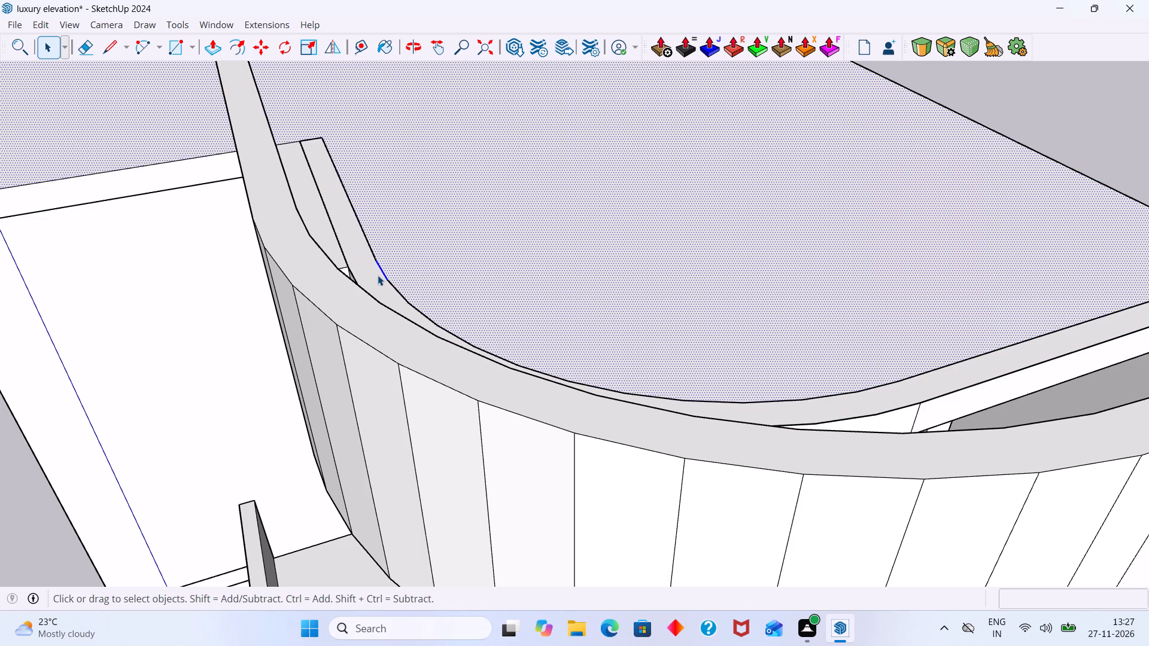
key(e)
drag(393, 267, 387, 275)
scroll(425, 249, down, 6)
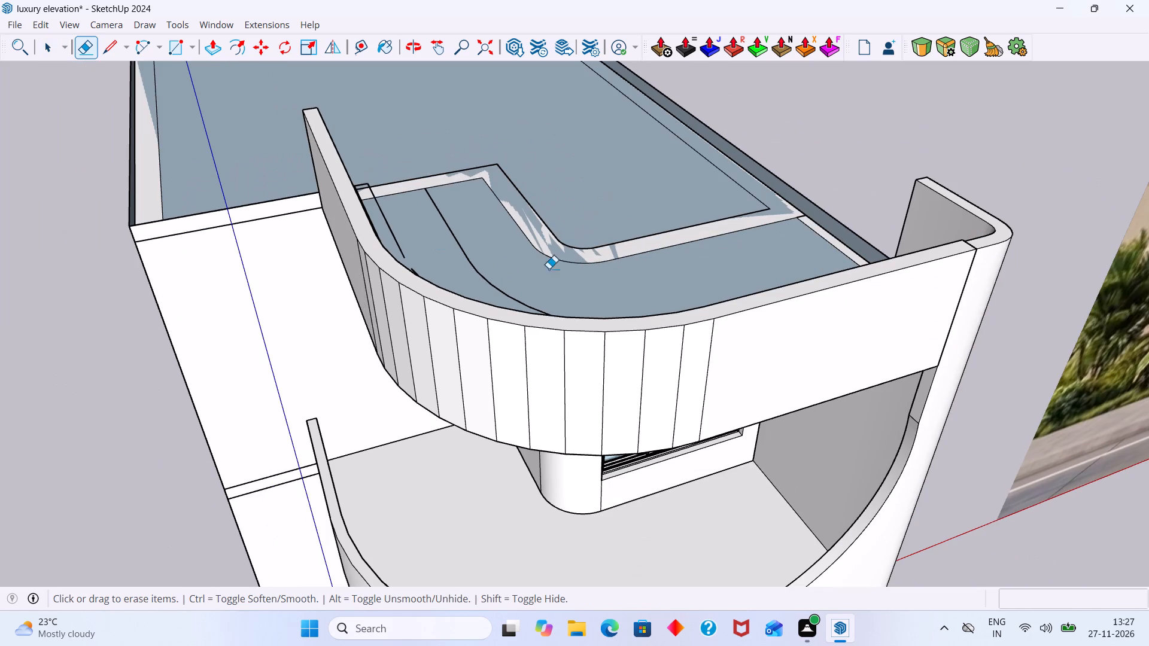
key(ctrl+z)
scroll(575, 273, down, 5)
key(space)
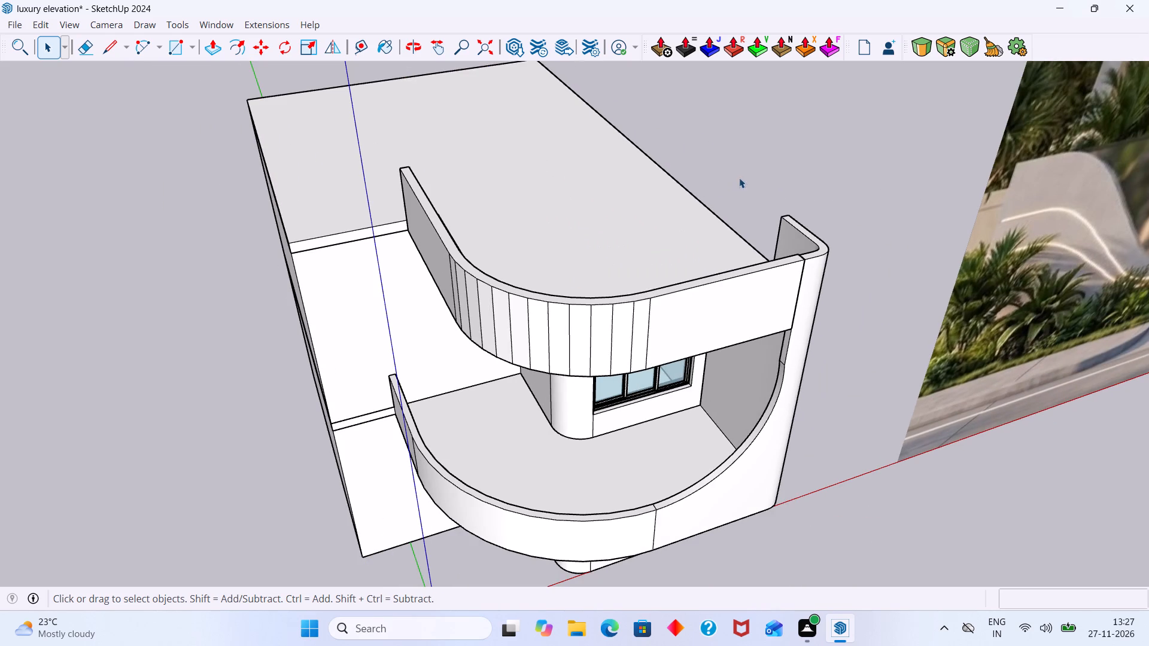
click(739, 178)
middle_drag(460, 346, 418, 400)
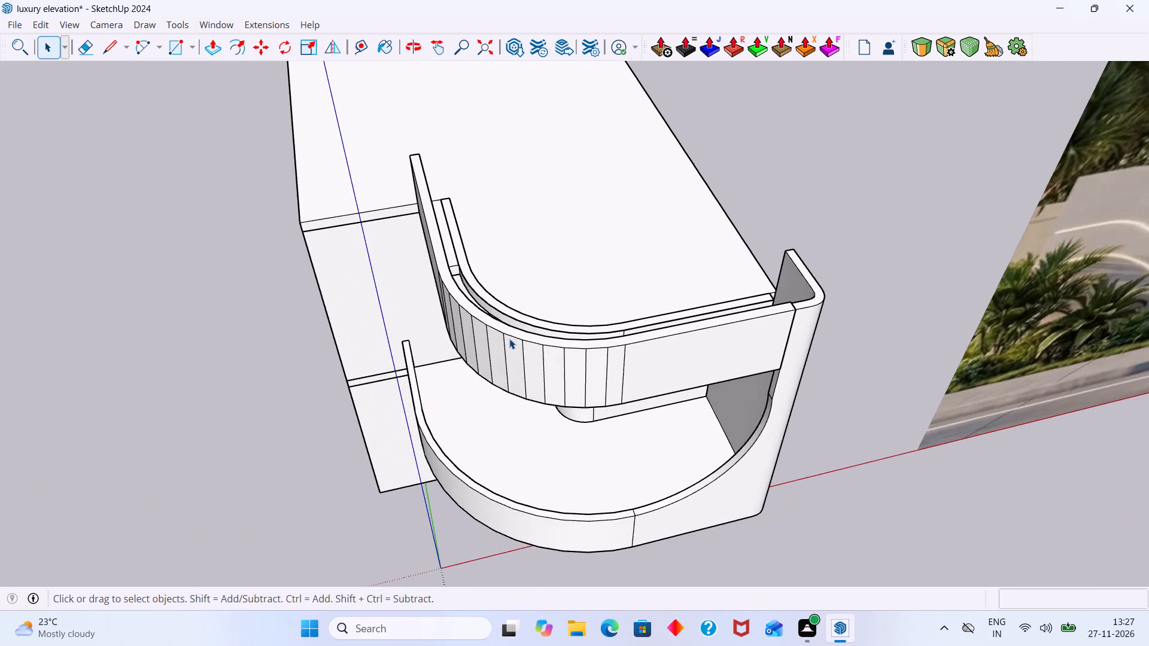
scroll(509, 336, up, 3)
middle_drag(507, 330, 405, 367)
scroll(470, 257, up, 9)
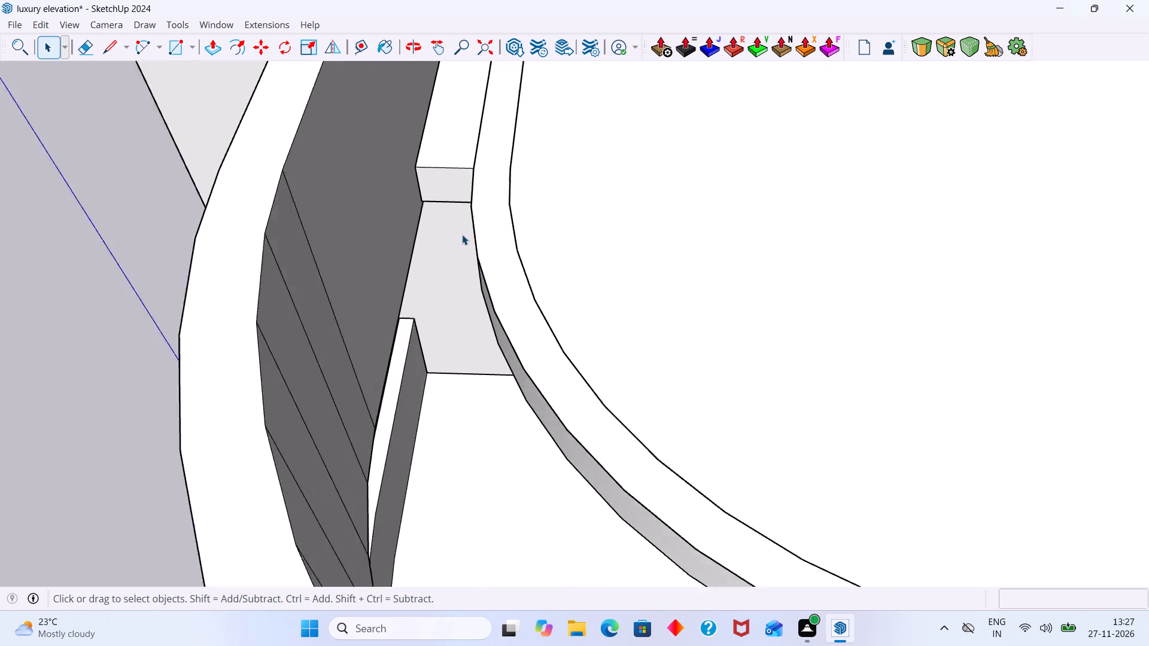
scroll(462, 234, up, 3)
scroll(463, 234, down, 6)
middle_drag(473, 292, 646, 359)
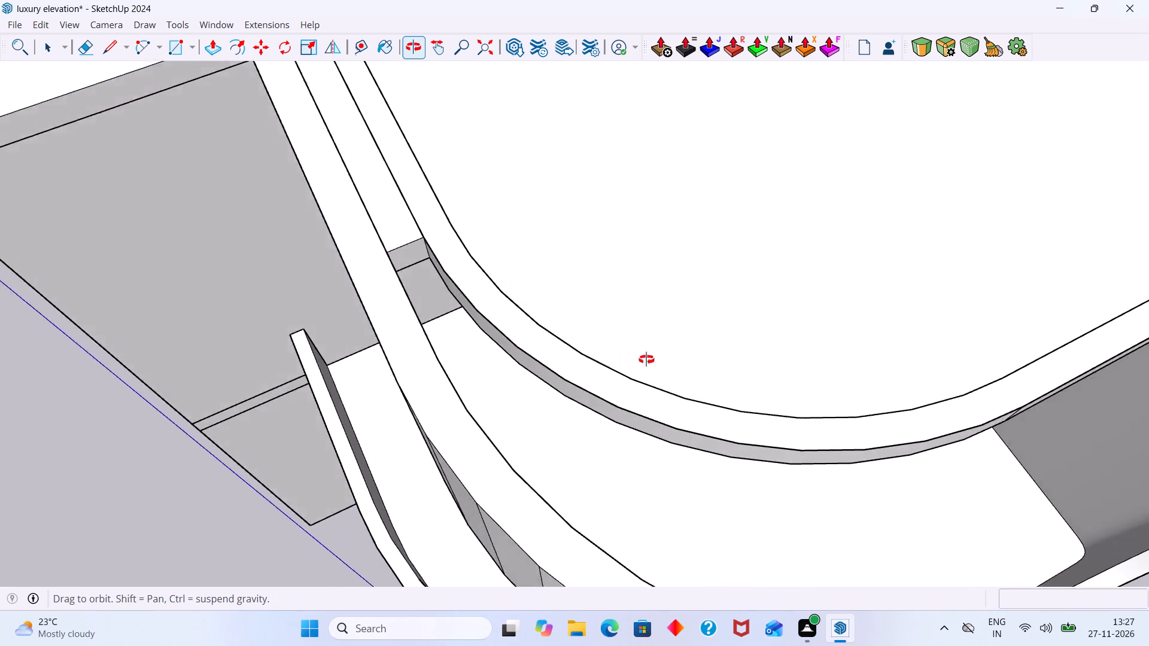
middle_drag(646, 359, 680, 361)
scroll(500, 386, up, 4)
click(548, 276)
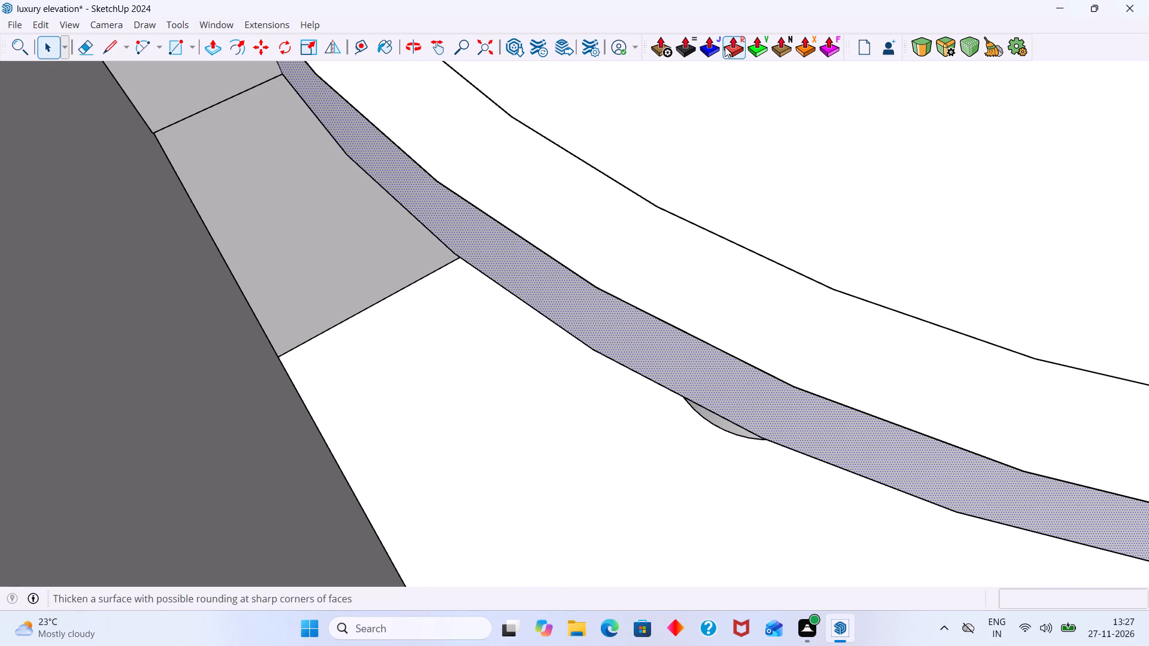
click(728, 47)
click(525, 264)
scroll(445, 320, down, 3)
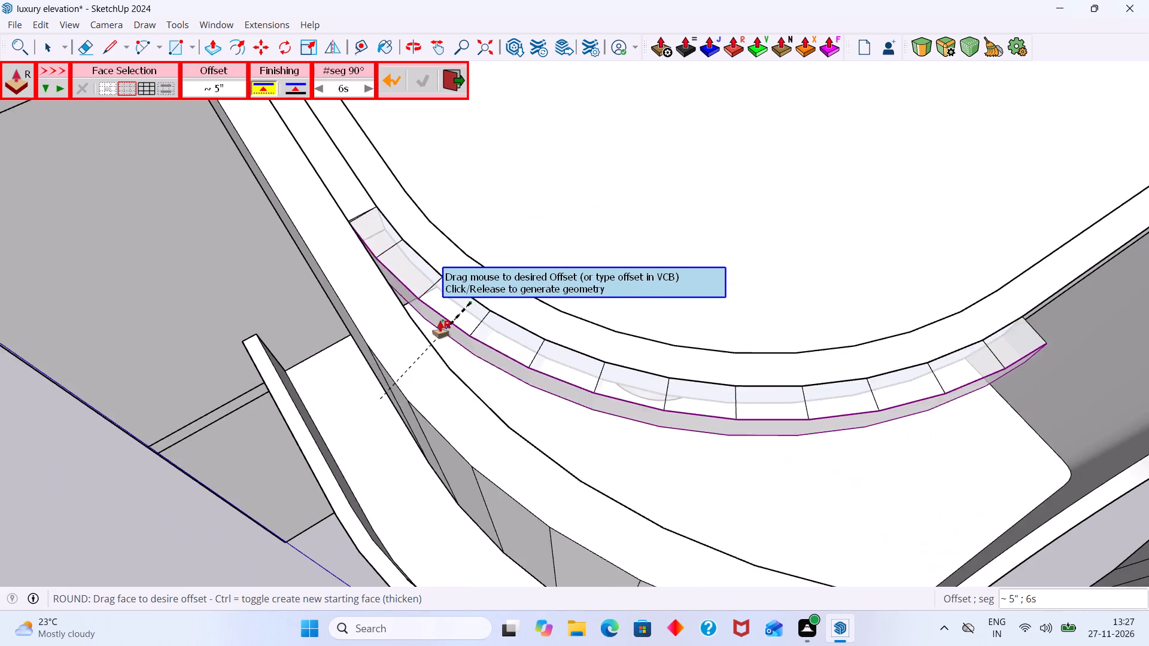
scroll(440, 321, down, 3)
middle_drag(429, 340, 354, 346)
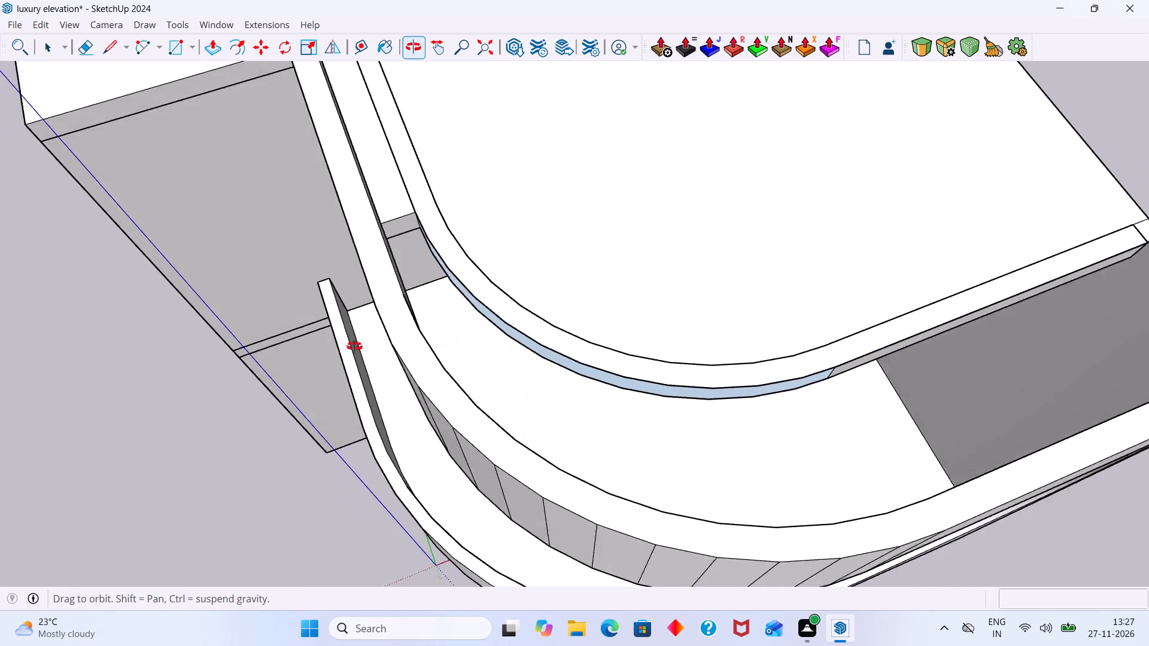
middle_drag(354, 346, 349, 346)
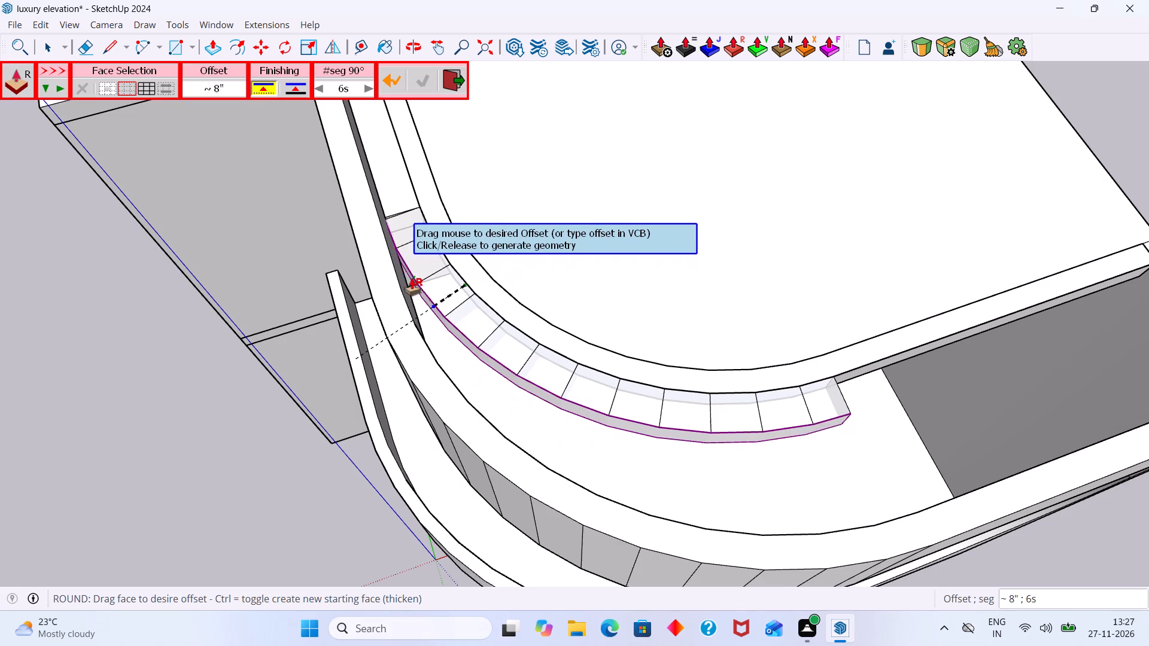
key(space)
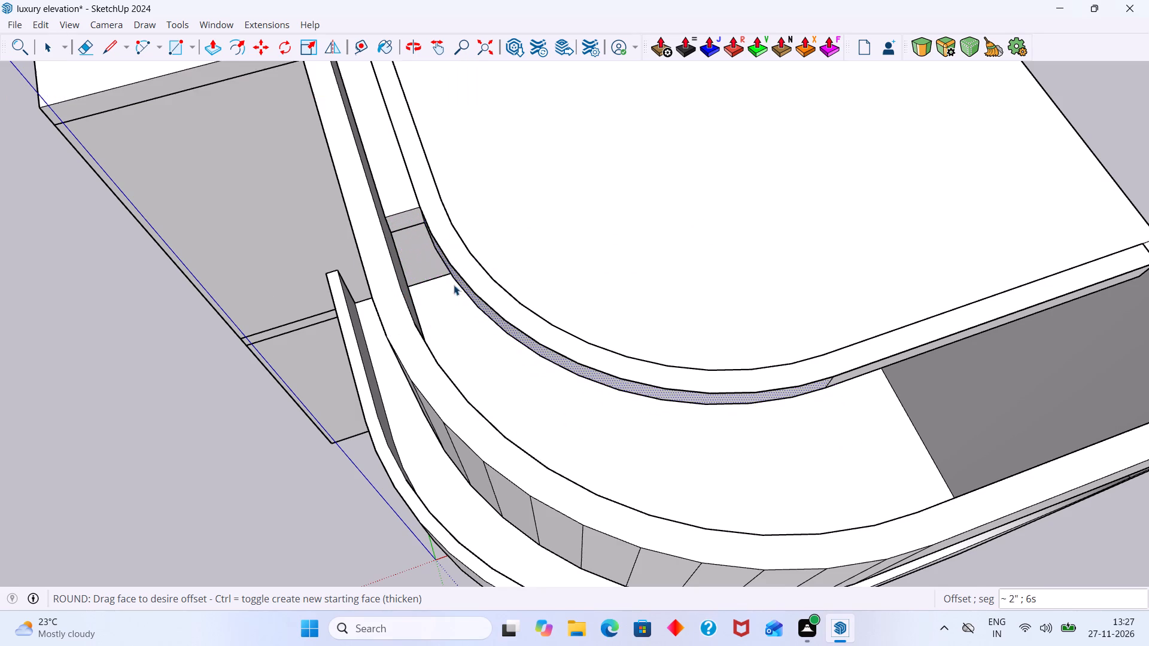
Offset the roof slab's straight front edge face by about 2' 7" to the front parapet with Joint Push Pull.
middle_drag(480, 285, 616, 291)
scroll(469, 319, up, 9)
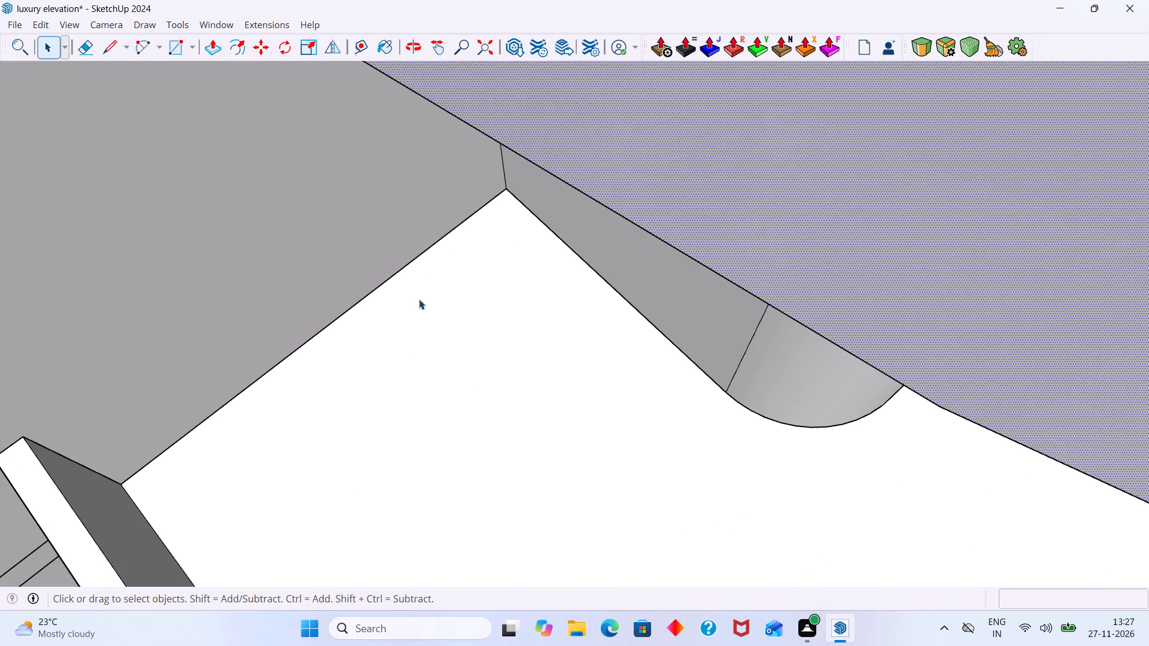
scroll(419, 295, down, 4)
middle_drag(420, 283, 406, 272)
scroll(438, 275, down, 7)
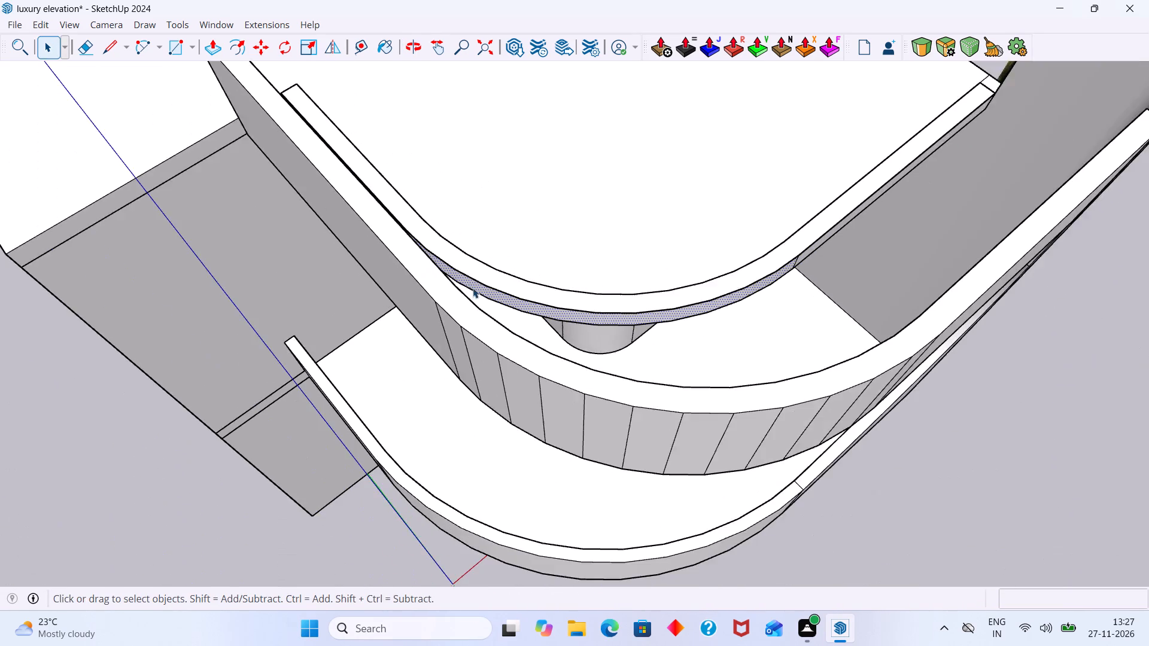
scroll(473, 288, down, 4)
middle_drag(859, 198, 747, 185)
scroll(822, 312, up, 3)
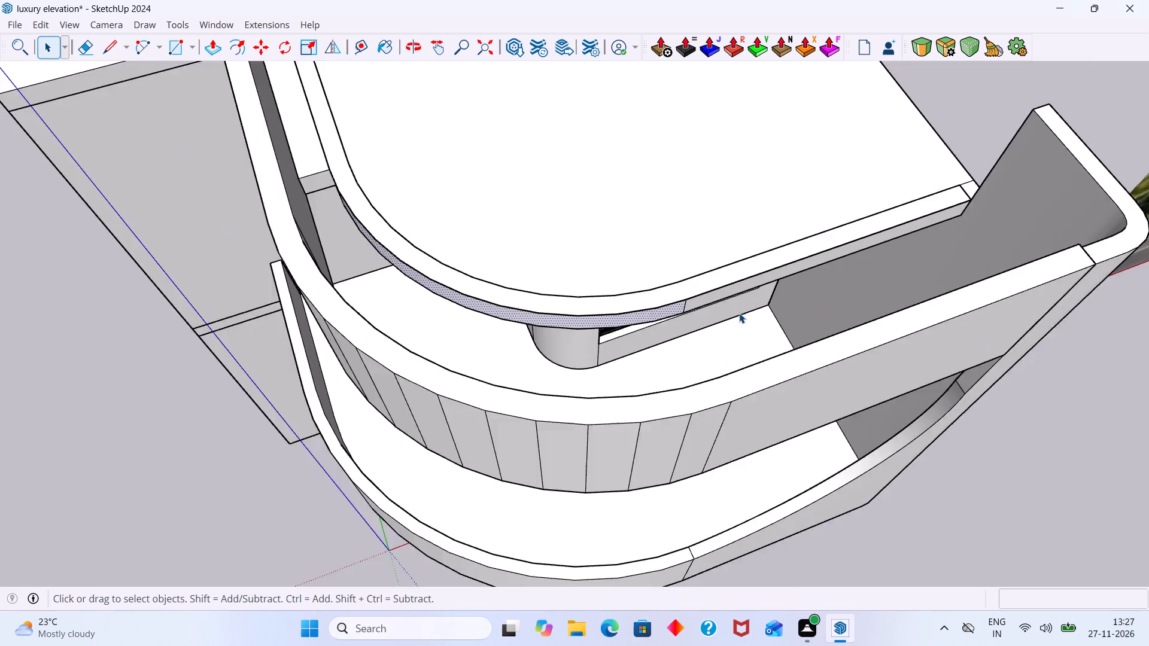
scroll(739, 313, up, 3)
click(694, 273)
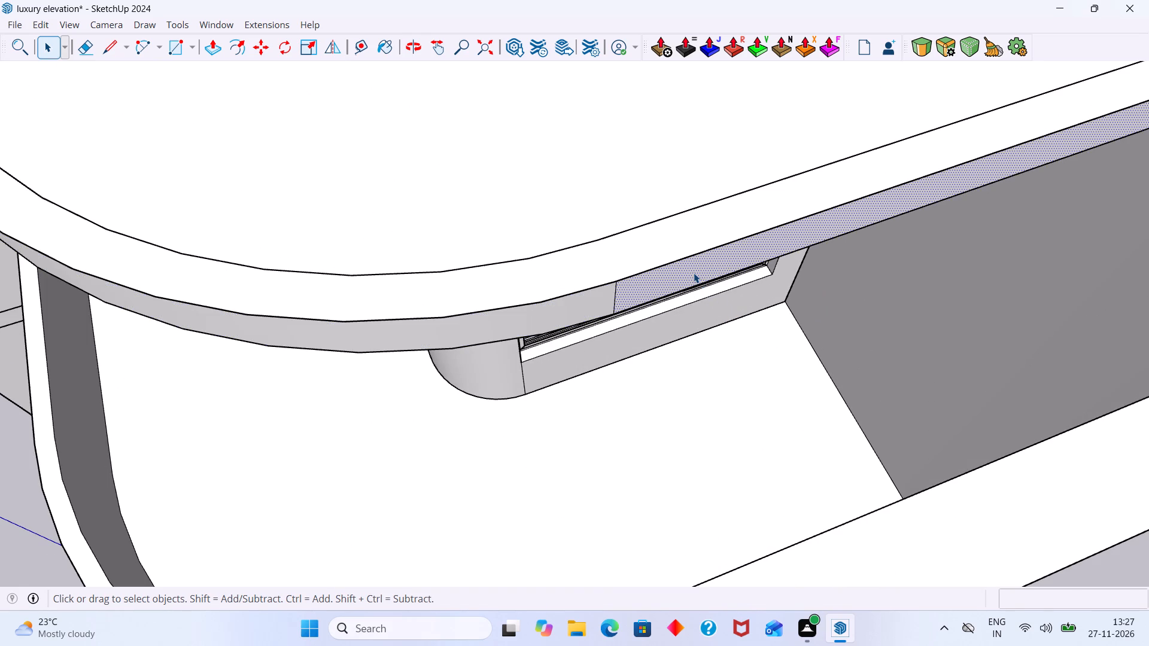
click(716, 53)
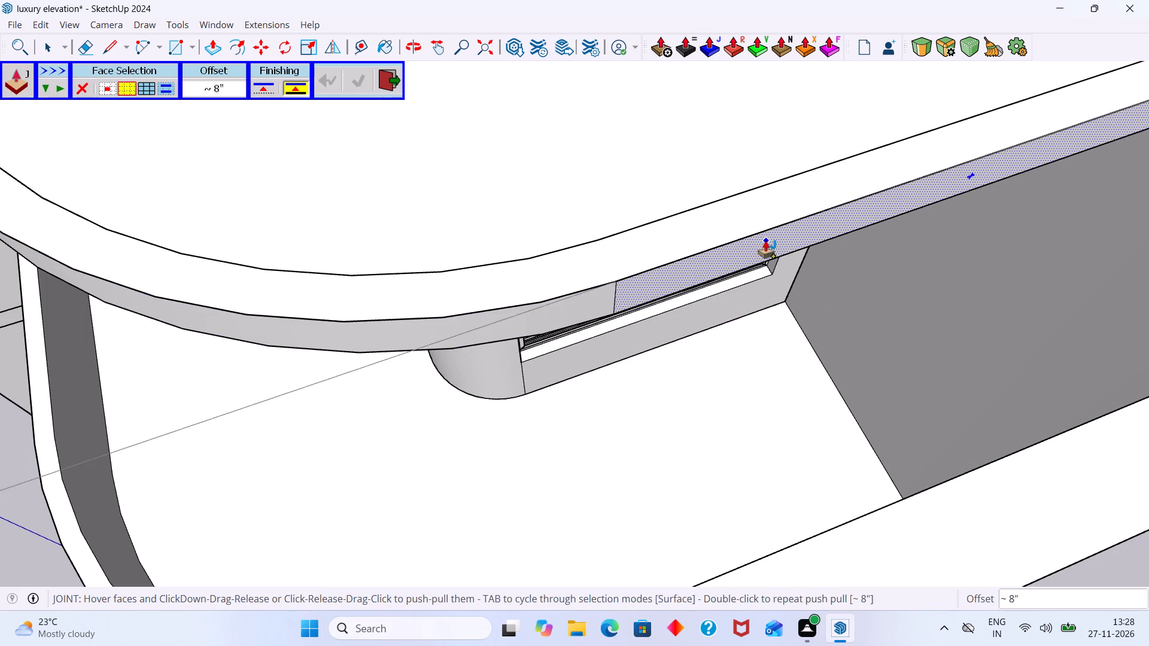
click(765, 241)
scroll(823, 322, down, 7)
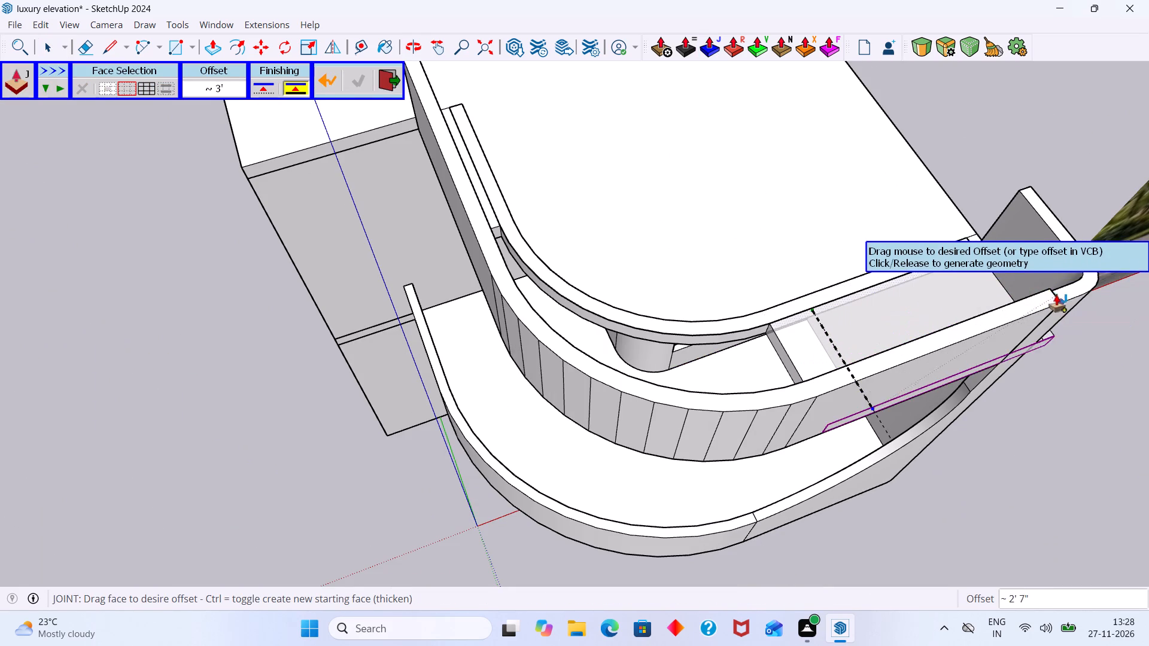
scroll(1056, 290, up, 3)
click(1049, 289)
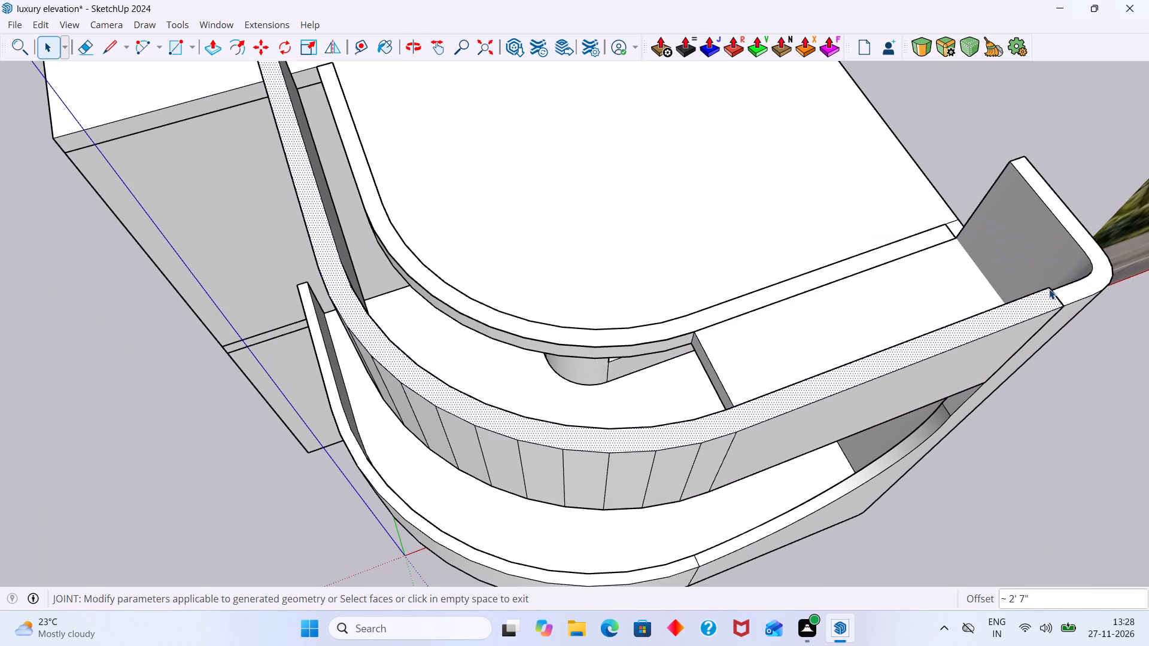
key(space)
click(1085, 156)
scroll(1038, 180, down, 1)
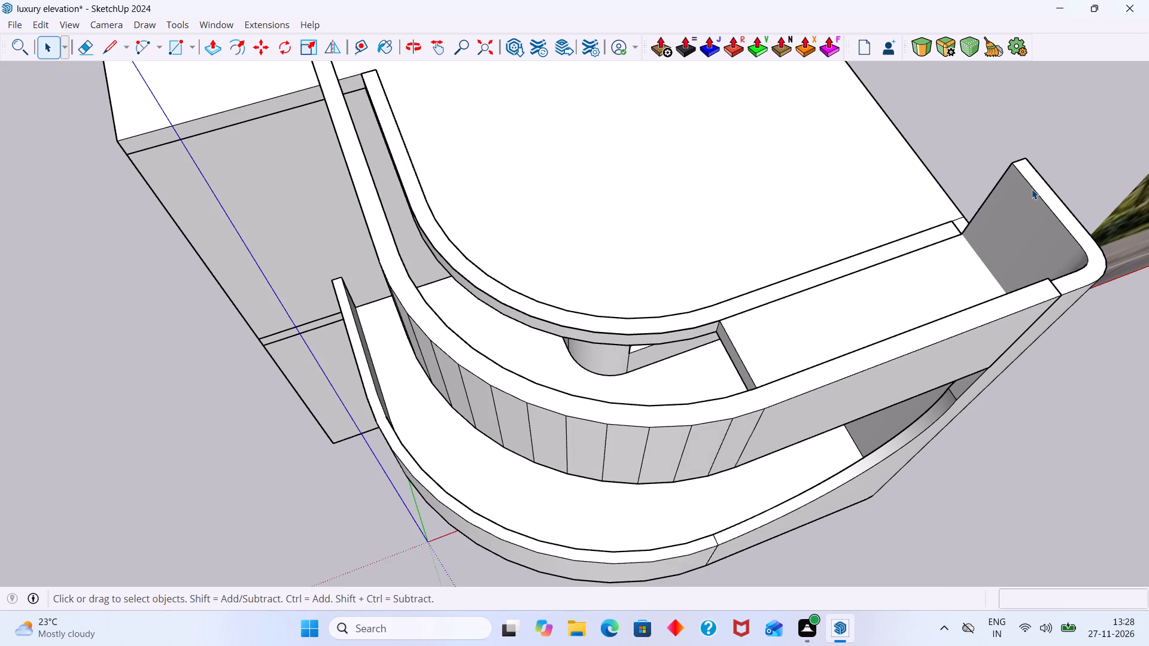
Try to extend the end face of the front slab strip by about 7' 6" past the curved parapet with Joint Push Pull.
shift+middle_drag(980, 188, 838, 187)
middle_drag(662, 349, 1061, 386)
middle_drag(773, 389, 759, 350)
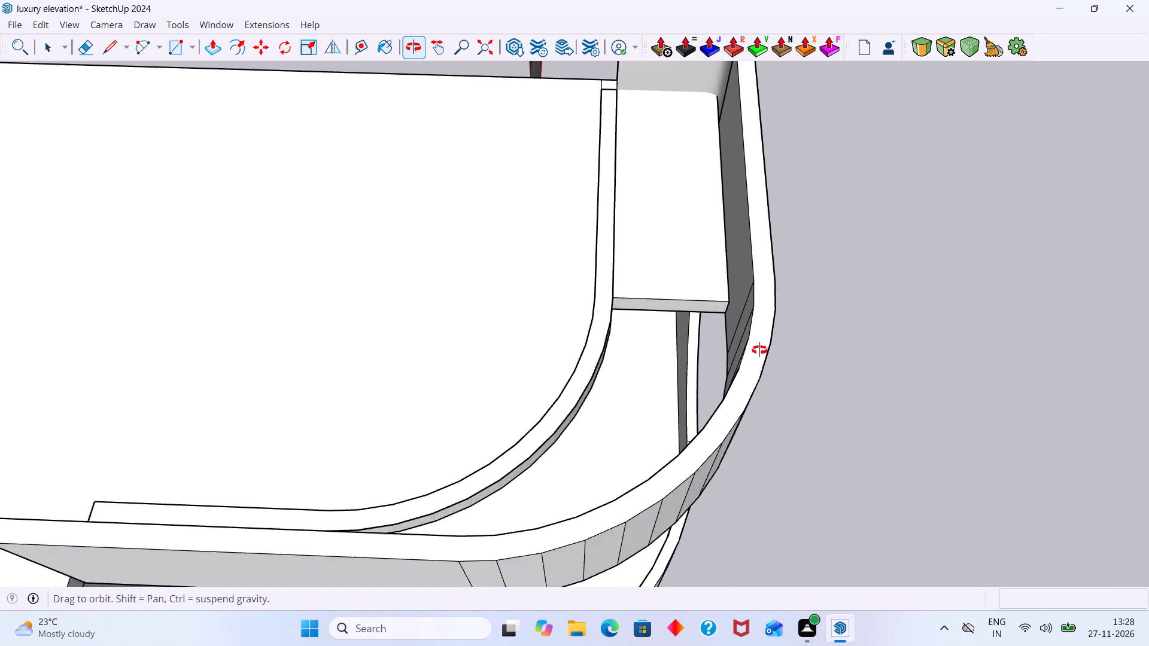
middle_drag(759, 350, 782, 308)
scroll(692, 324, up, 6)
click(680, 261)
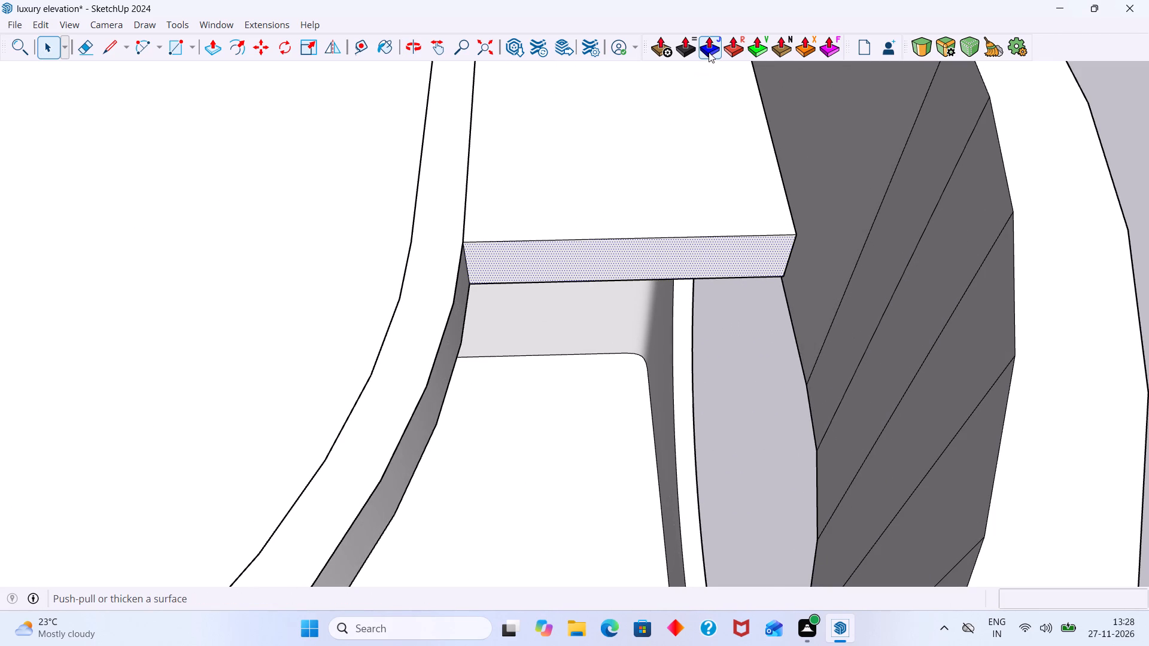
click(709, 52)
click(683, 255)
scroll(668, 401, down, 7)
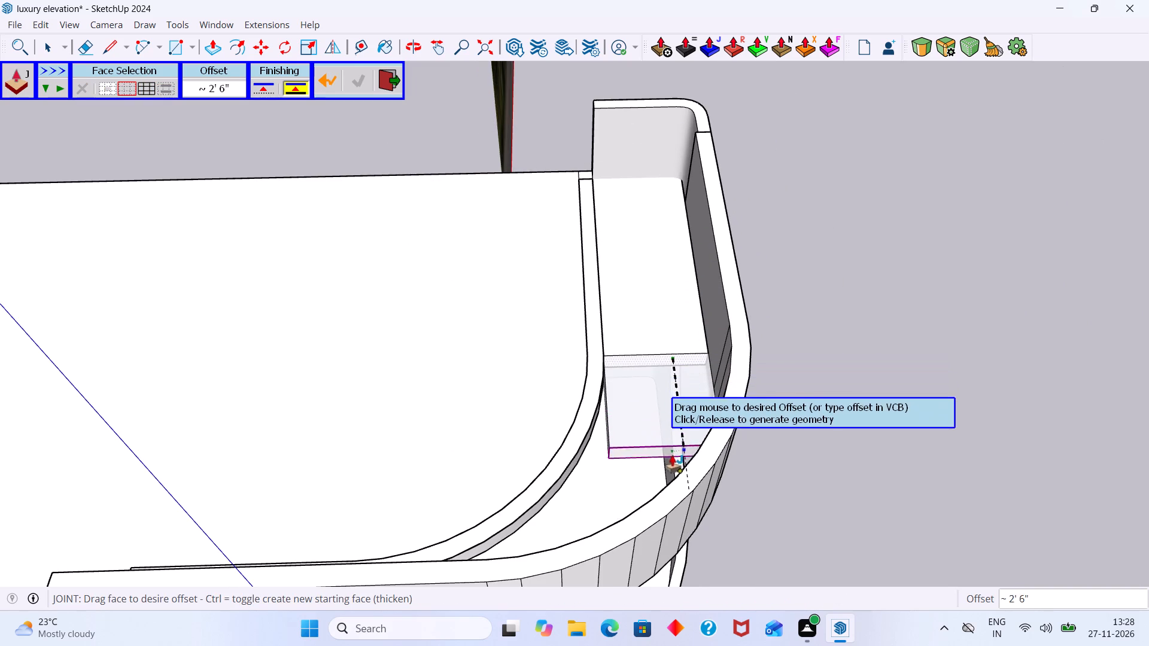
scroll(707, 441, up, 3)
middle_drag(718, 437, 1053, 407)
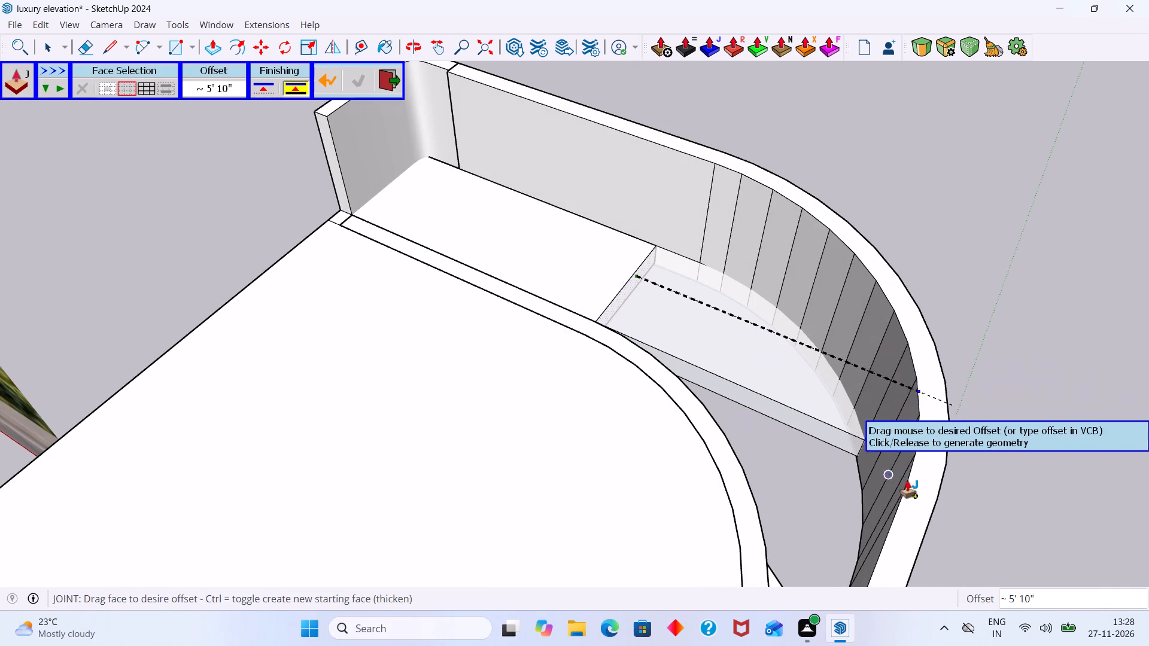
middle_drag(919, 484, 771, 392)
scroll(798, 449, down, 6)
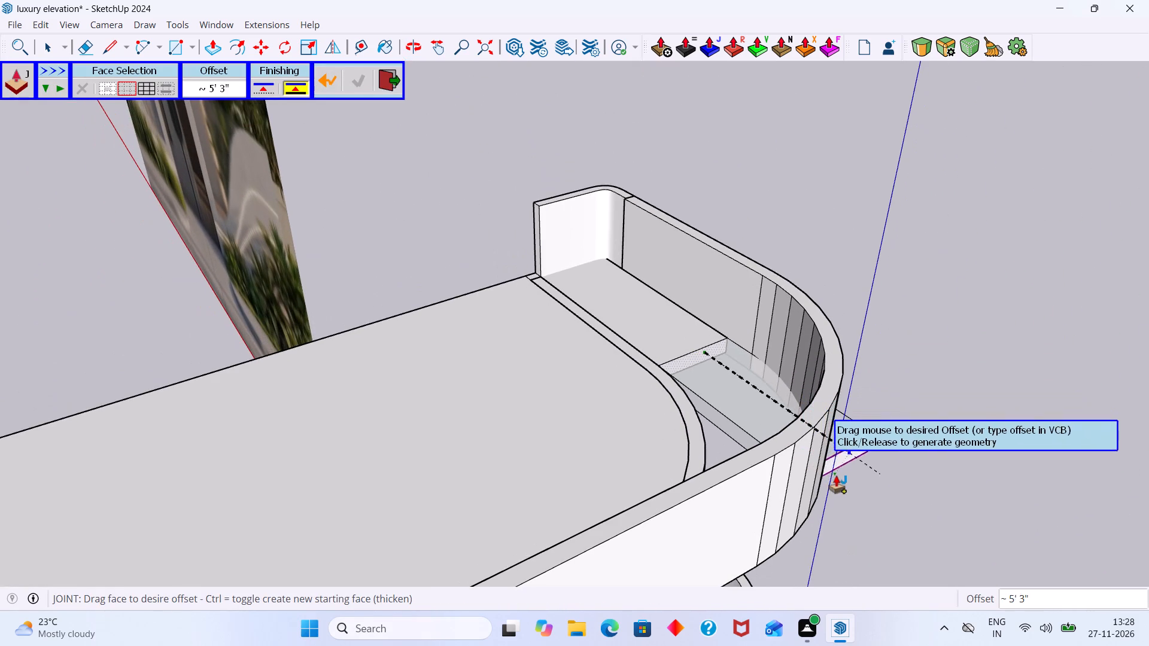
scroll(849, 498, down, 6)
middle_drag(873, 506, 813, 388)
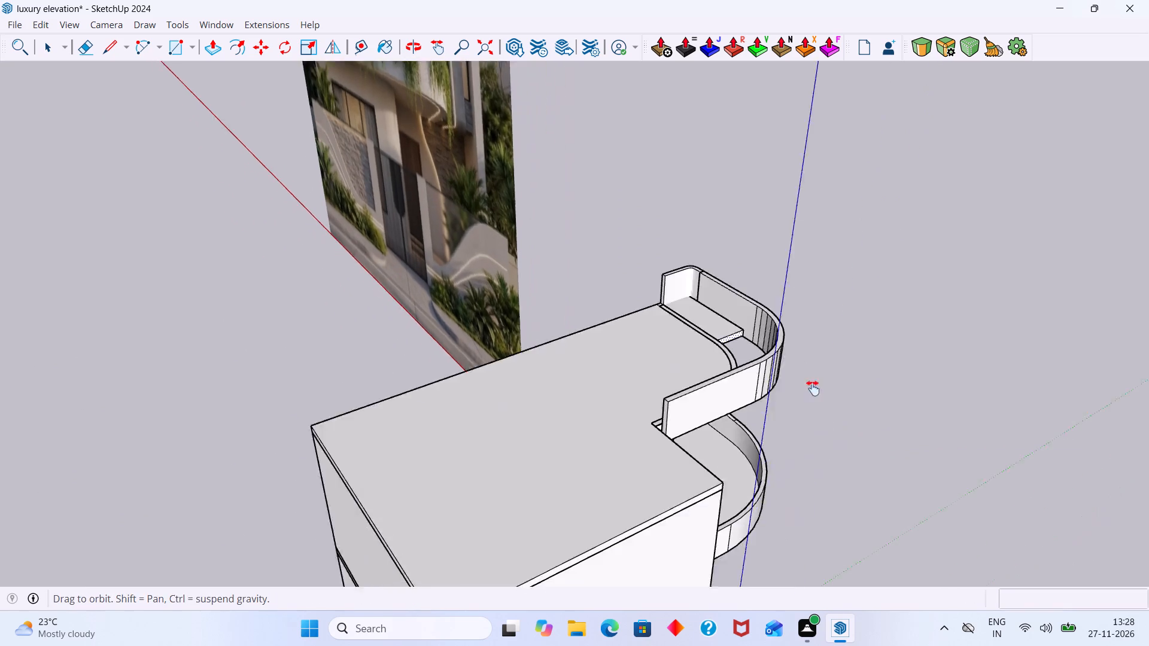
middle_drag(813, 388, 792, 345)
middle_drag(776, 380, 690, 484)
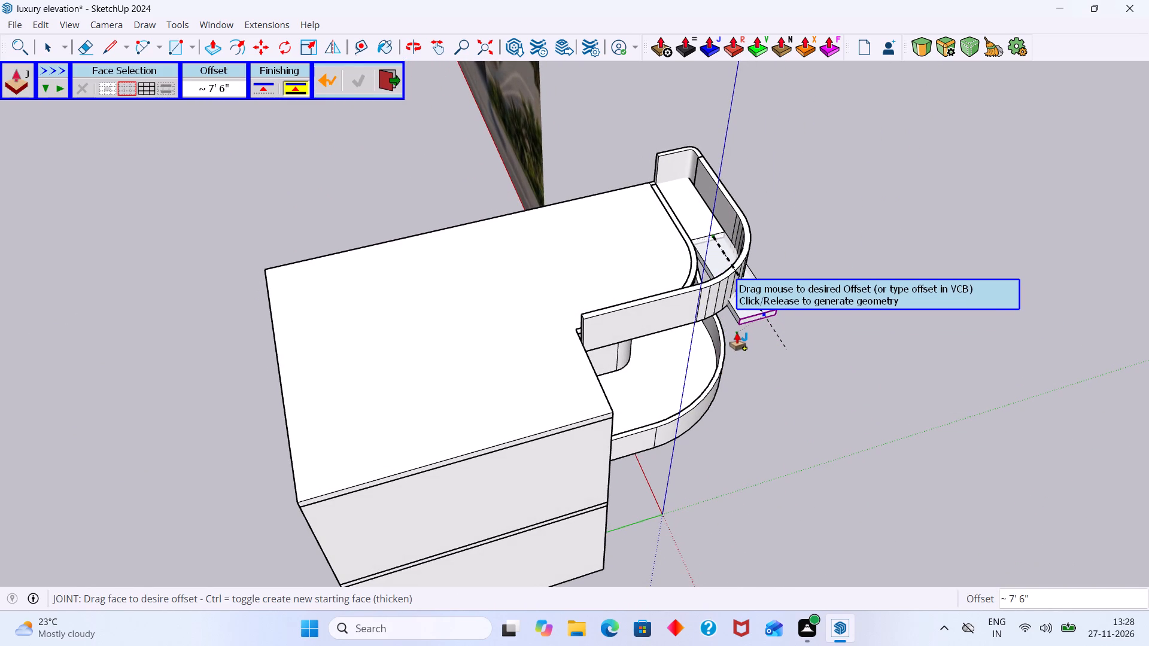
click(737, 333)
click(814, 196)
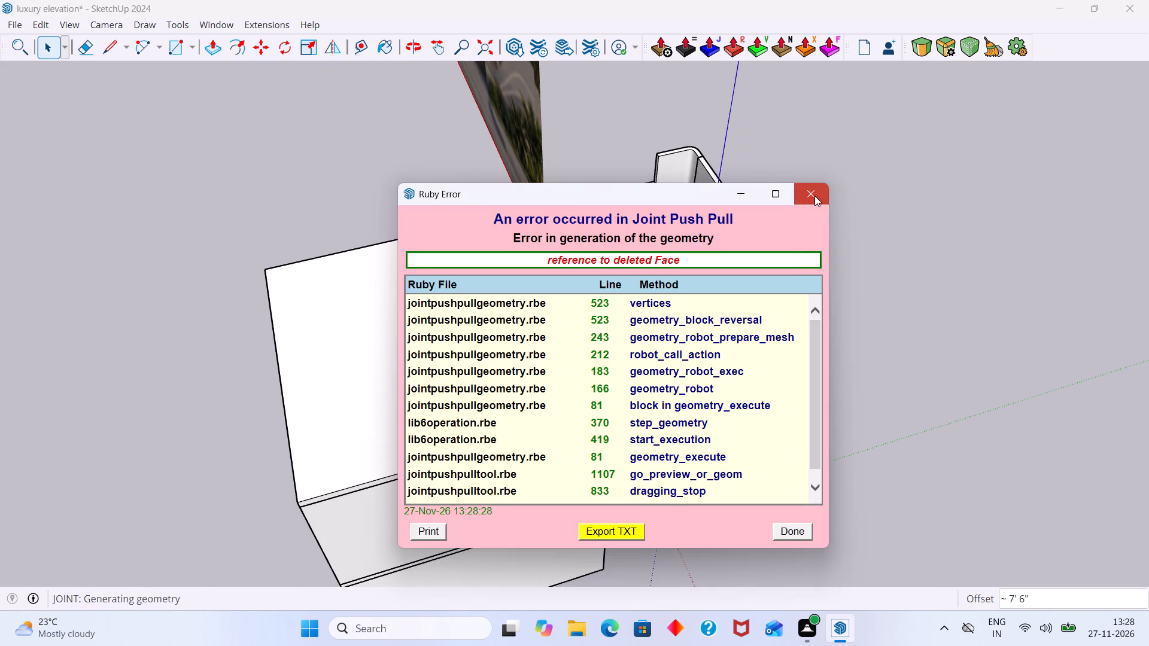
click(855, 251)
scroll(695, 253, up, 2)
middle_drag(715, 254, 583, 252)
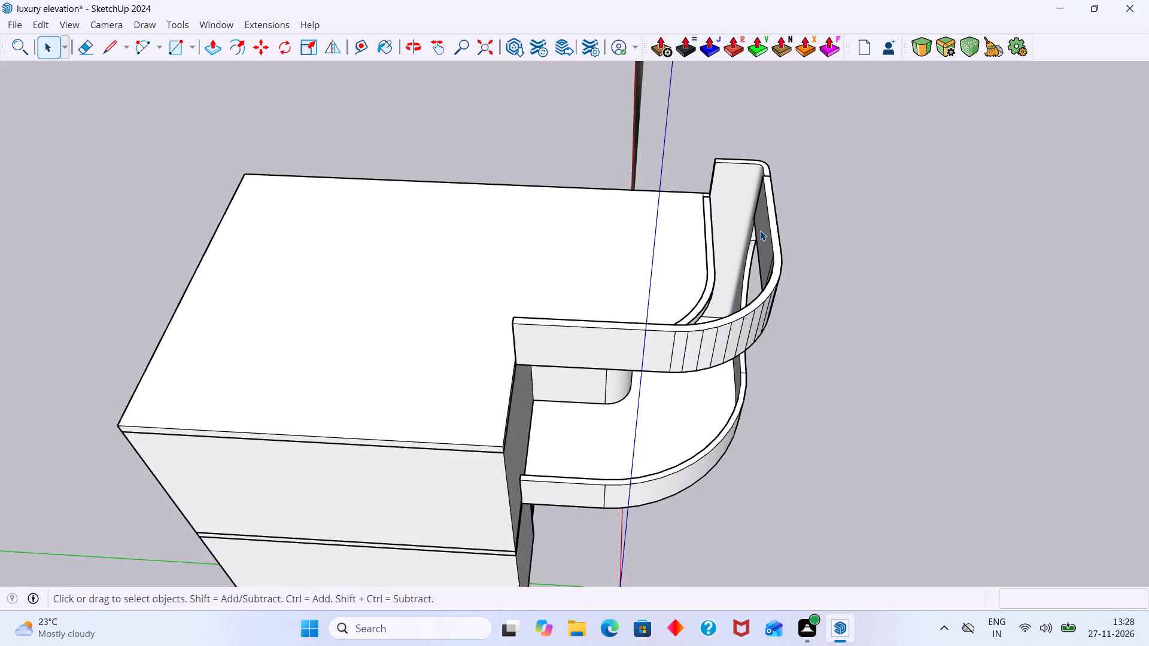
Erase the curved border line and its straight continuation on the underside of the roof slab's overhang.
scroll(760, 230, up, 2)
middle_drag(753, 234, 481, 228)
scroll(706, 340, up, 3)
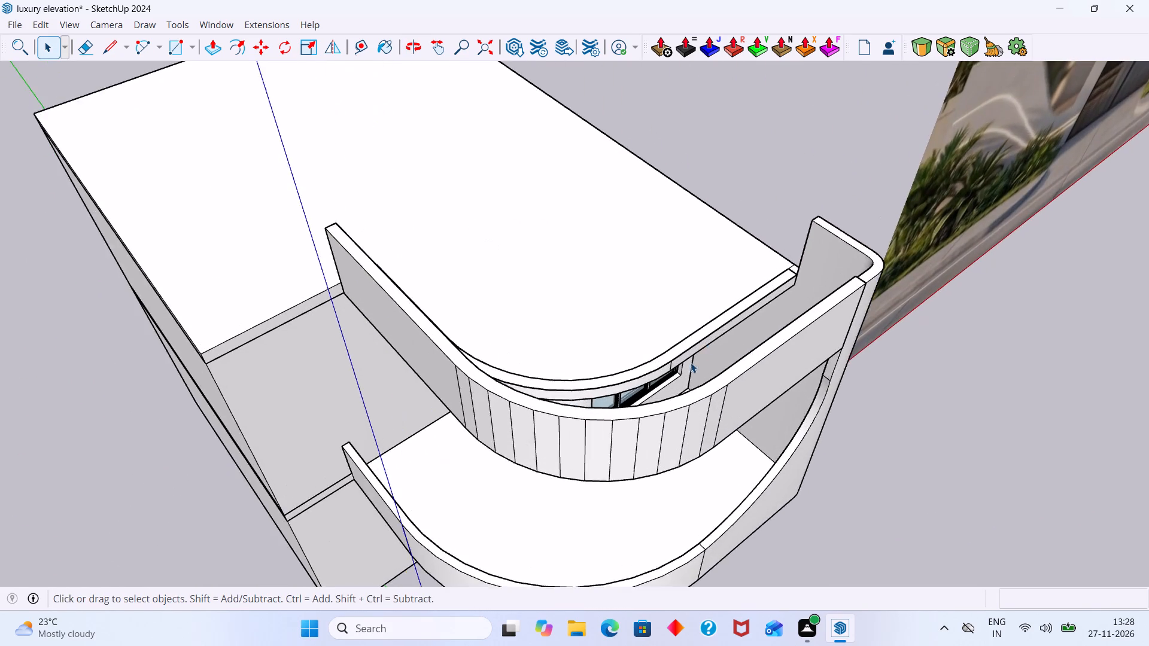
scroll(691, 362, up, 3)
middle_drag(695, 380, 658, 34)
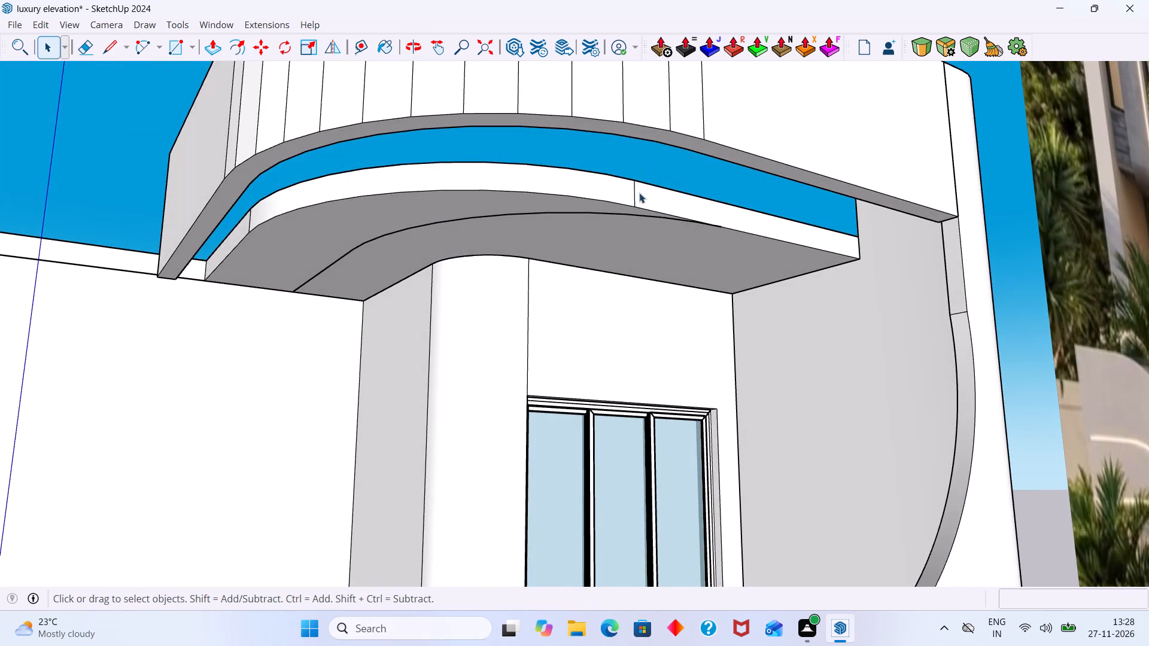
scroll(641, 217, down, 1)
shift+middle_drag(639, 252, 649, 173)
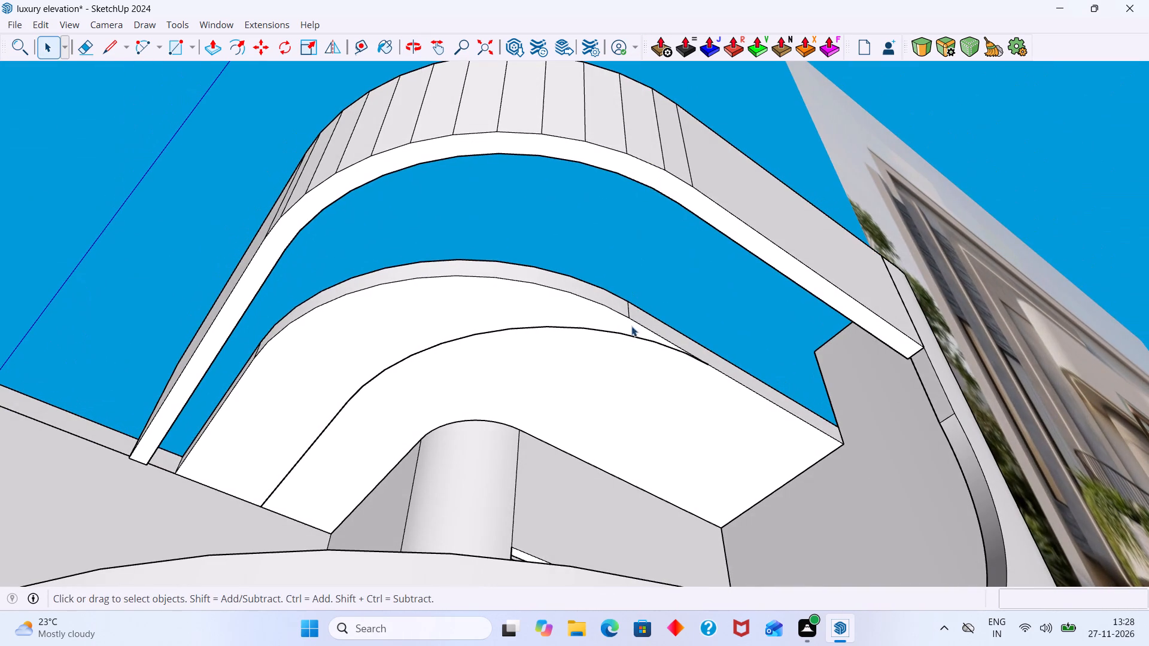
key(e)
click(549, 326)
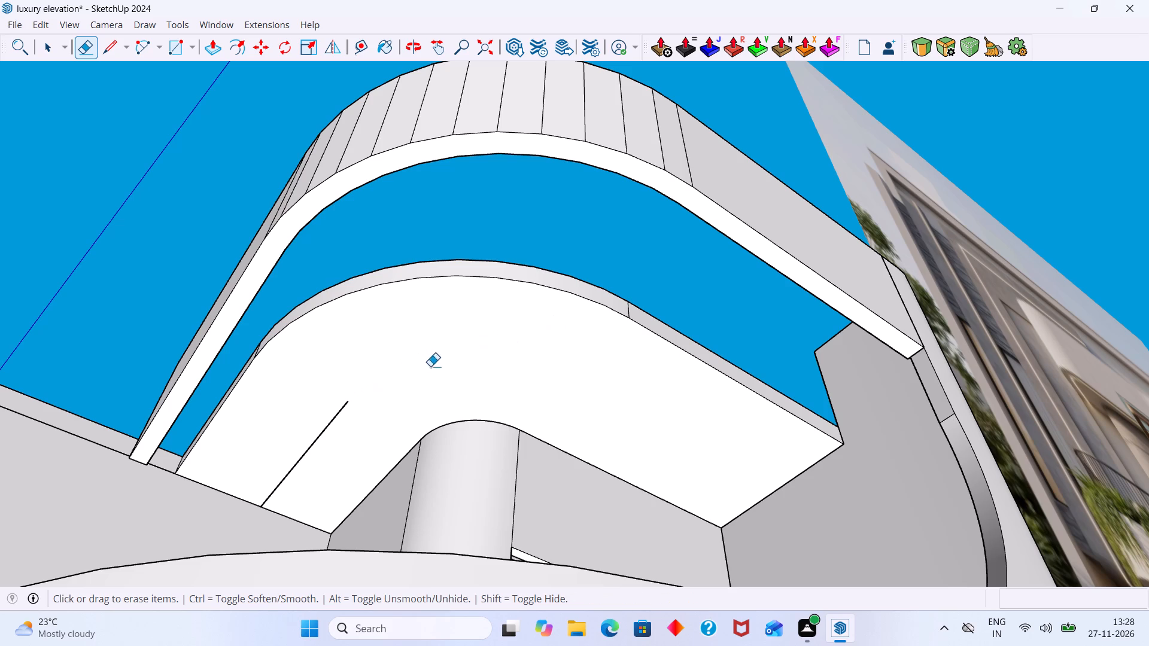
drag(422, 367, 324, 404)
Push/Pull the roof slab's straight edge face beside the wall with the curved cutout outward about 2' 7" to the parapet.
scroll(422, 395, down, 6)
middle_drag(548, 368, 669, 397)
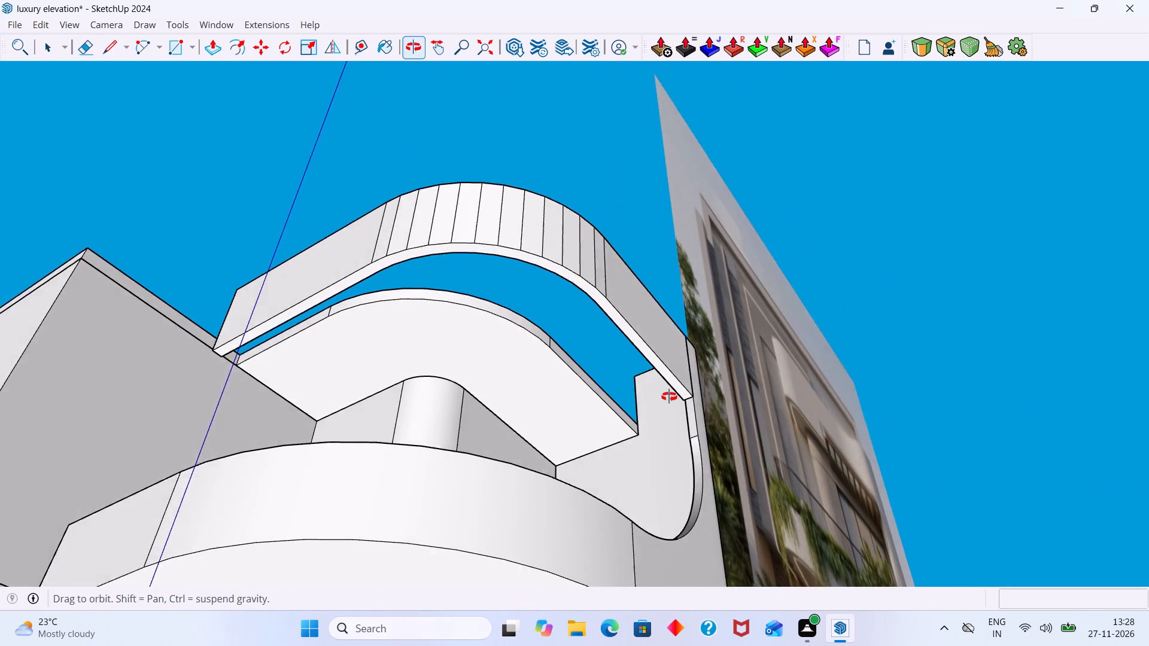
middle_drag(669, 397, 683, 401)
middle_drag(441, 378, 519, 416)
middle_drag(472, 358, 530, 364)
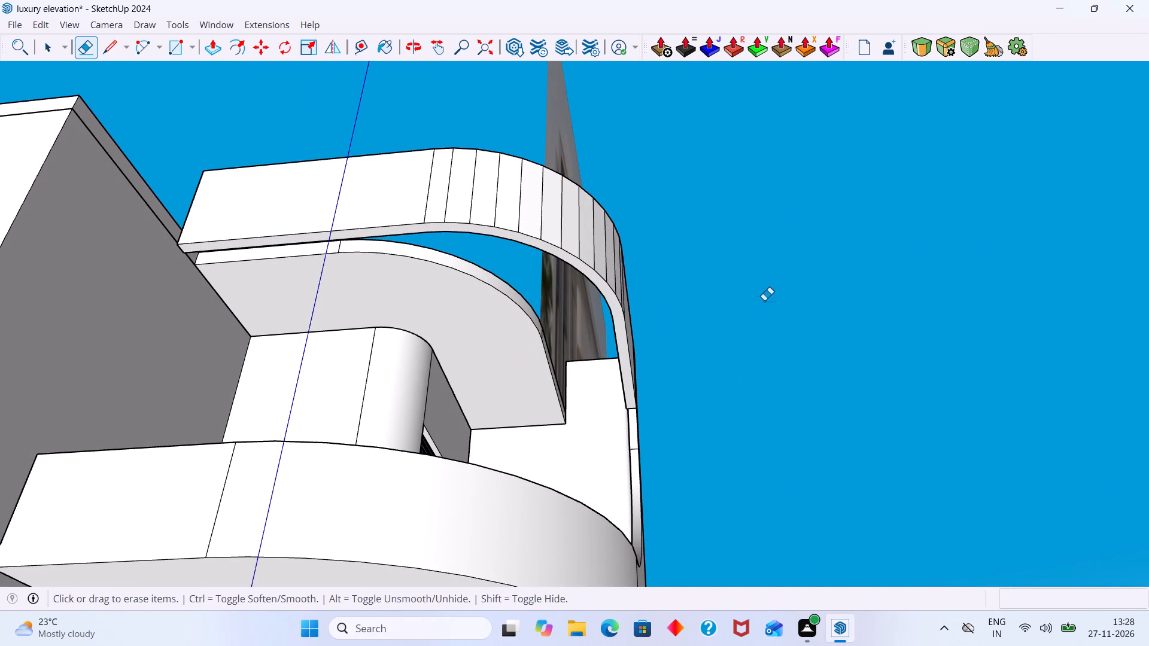
key(v)
click(782, 318)
middle_drag(601, 423, 609, 419)
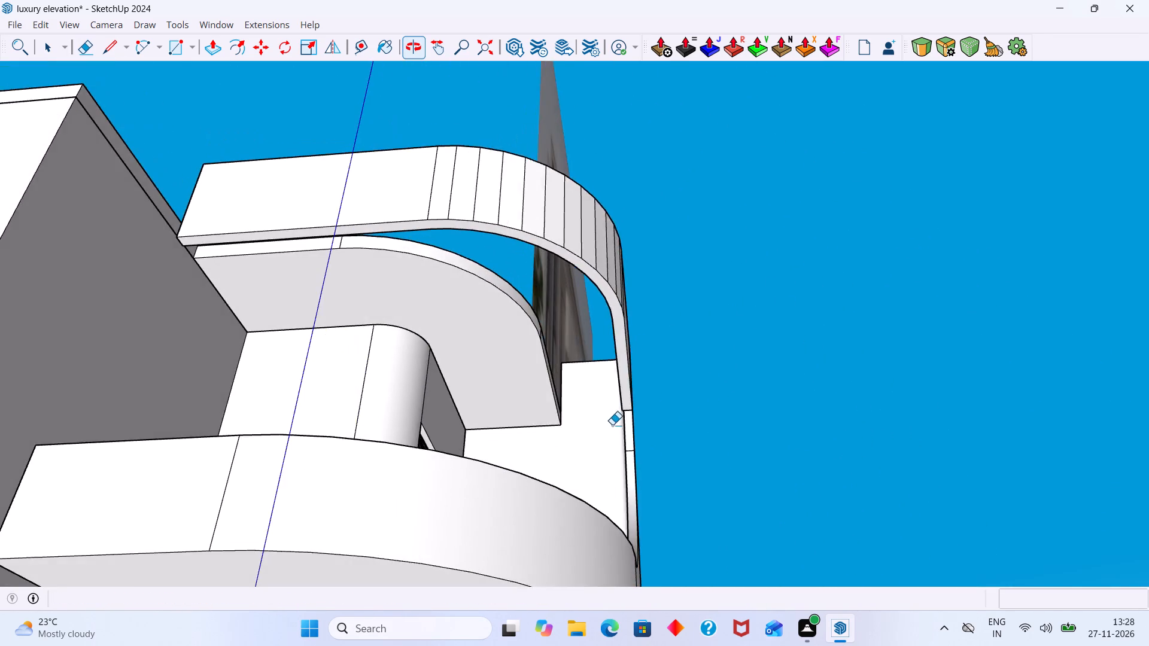
scroll(613, 428, up, 11)
middle_drag(620, 425, 673, 475)
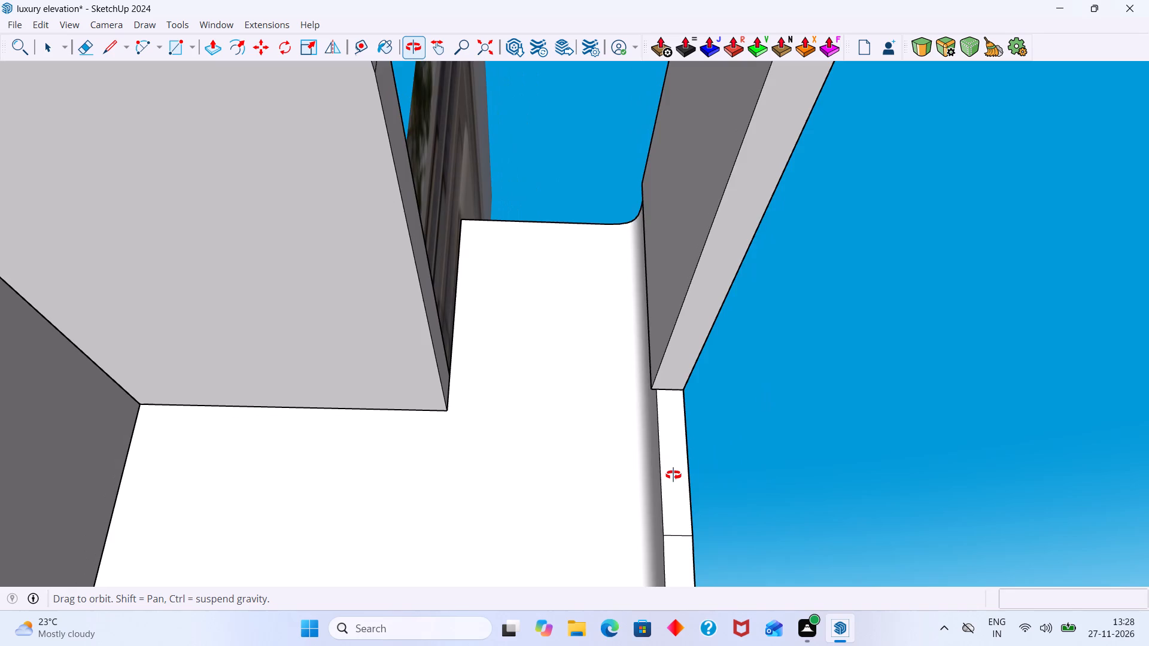
middle_drag(673, 475, 457, 458)
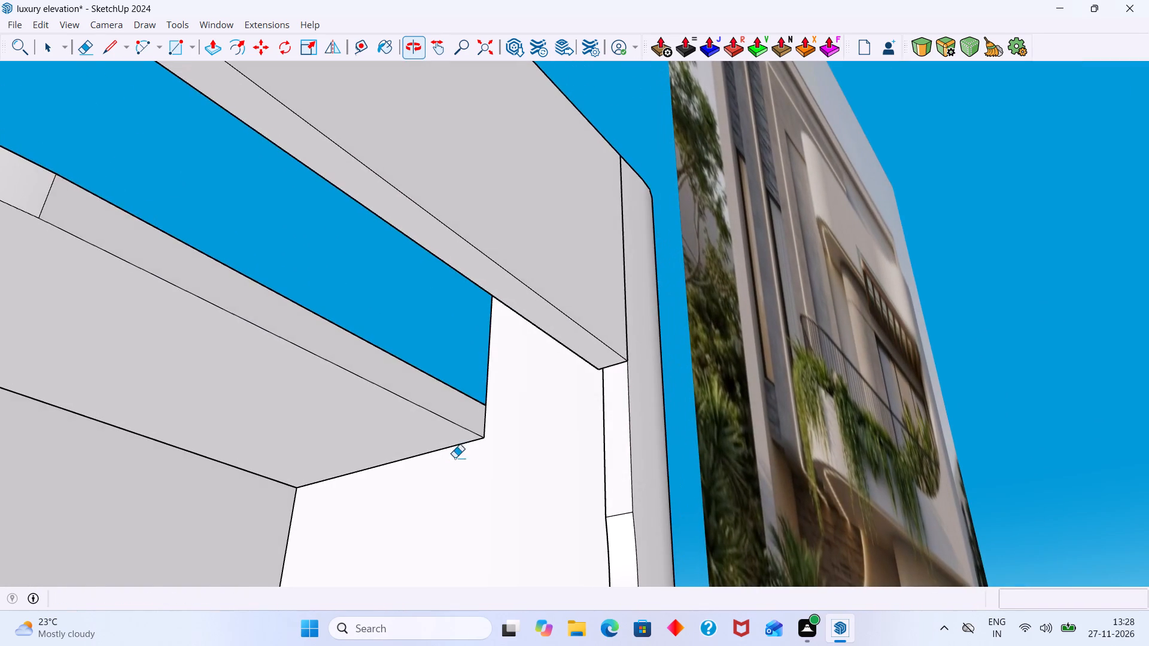
scroll(453, 447, down, 5)
key(space)
click(448, 403)
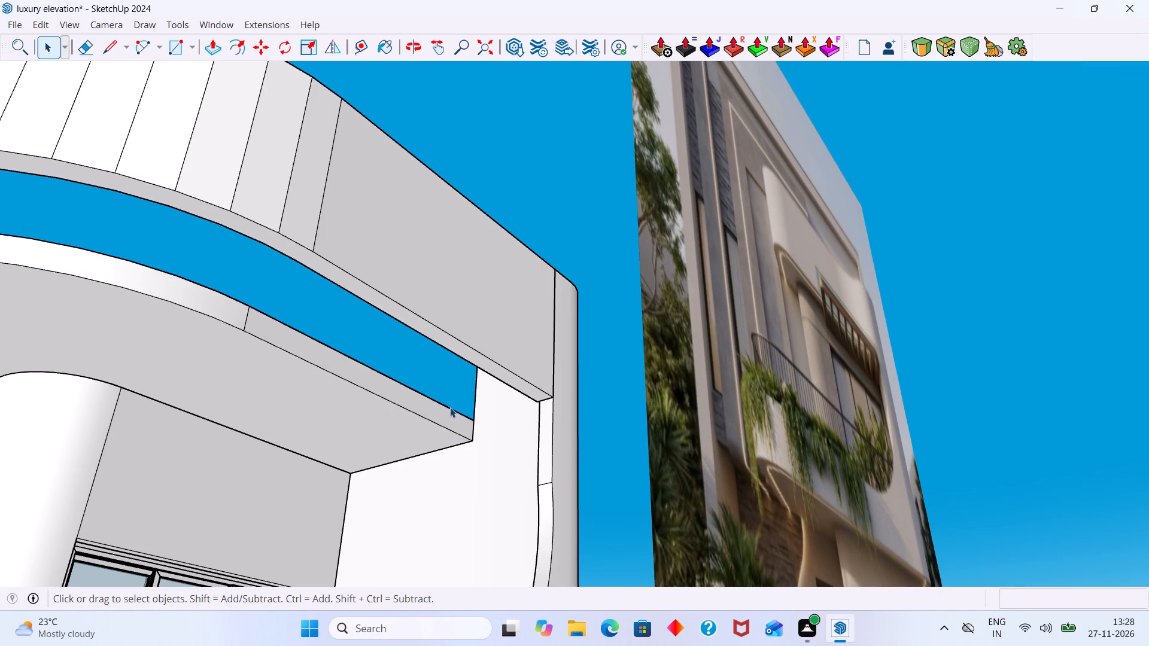
double_click(448, 413)
click(446, 415)
click(446, 415)
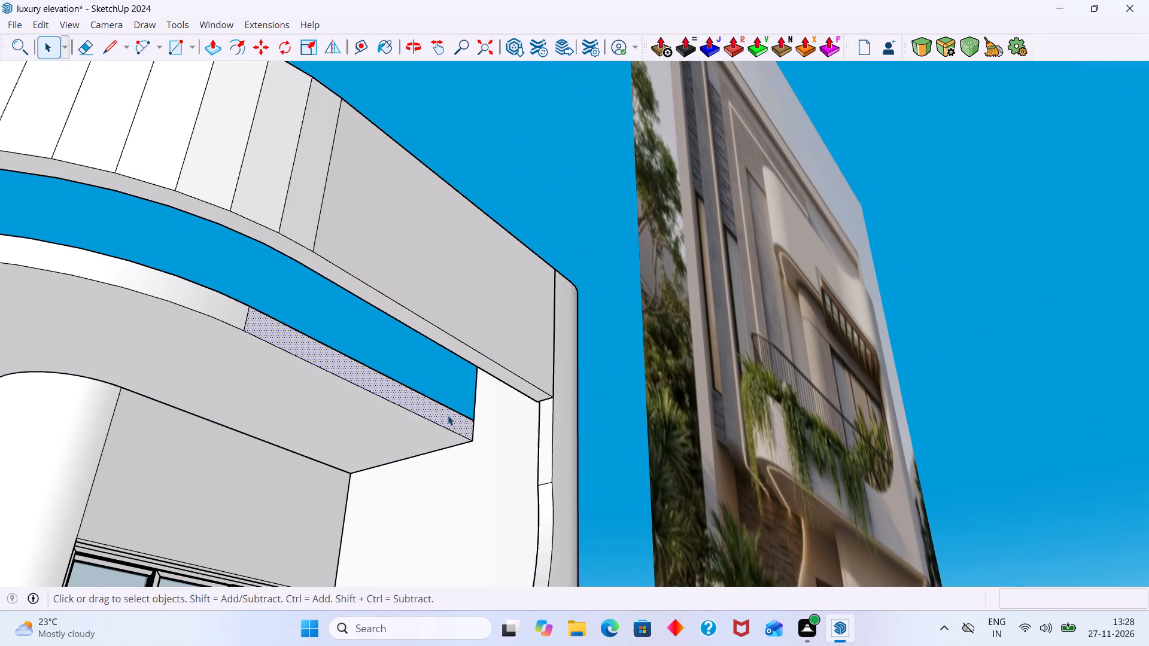
key(p)
click(448, 415)
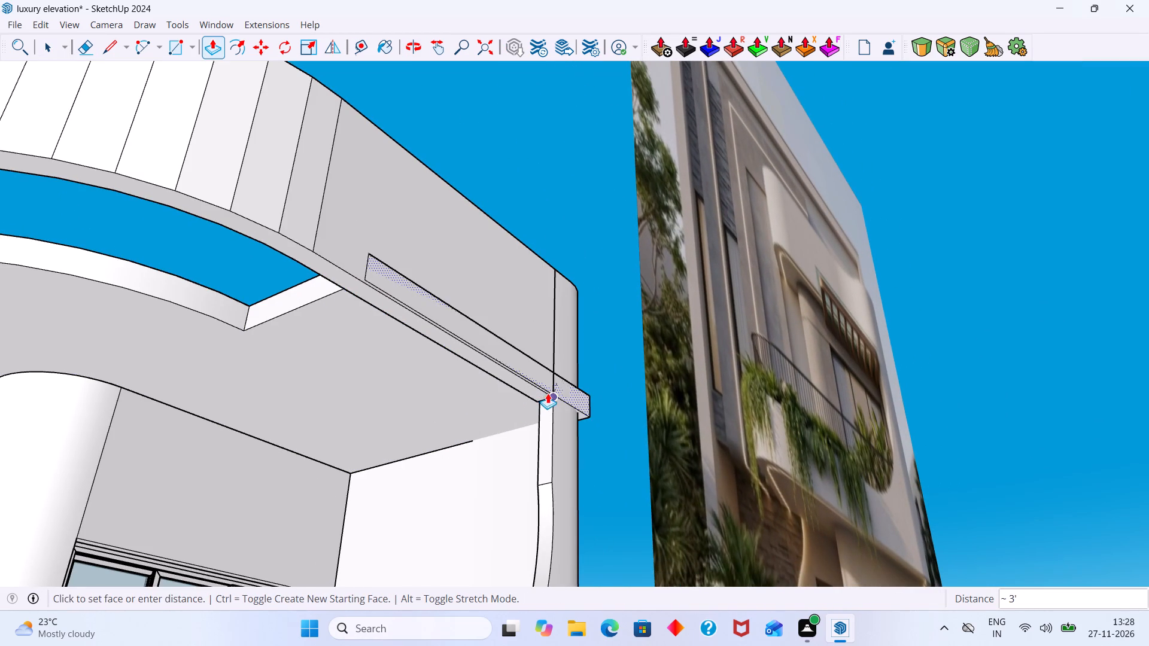
click(539, 402)
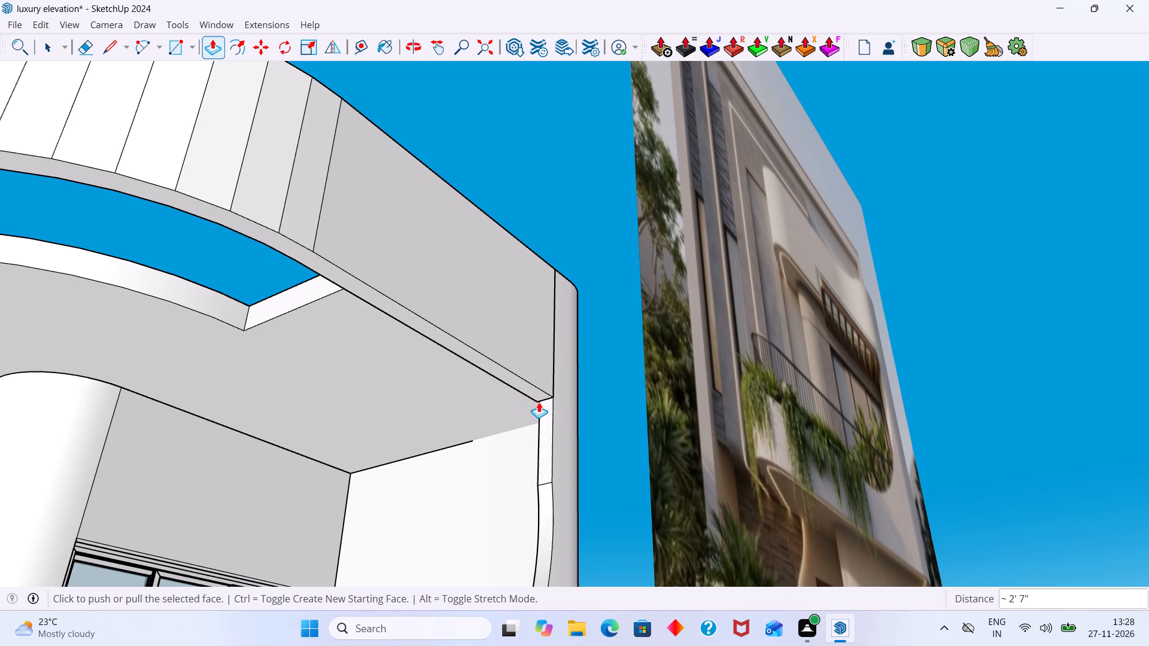
key(space)
click(615, 370)
Extend the roof slab's curved edge face outward by about 6' 6" past the curved parapet with Round Push Pull.
scroll(449, 383, down, 10)
middle_drag(405, 389, 456, 393)
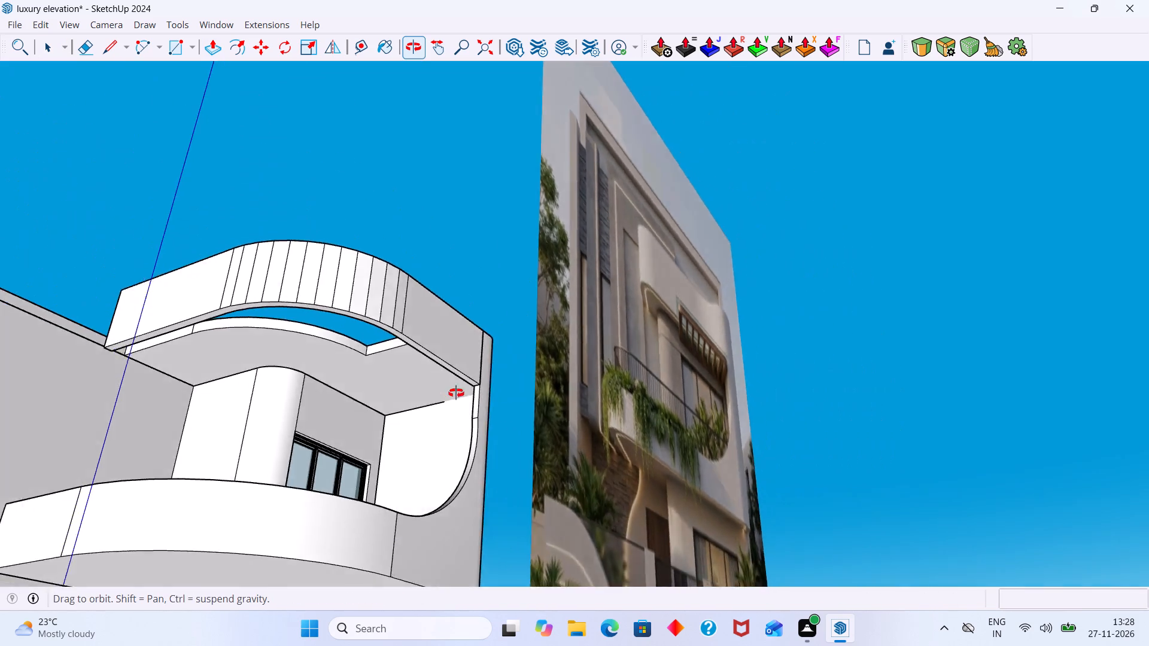
middle_drag(456, 393, 567, 385)
scroll(394, 345, up, 3)
scroll(277, 244, up, 1)
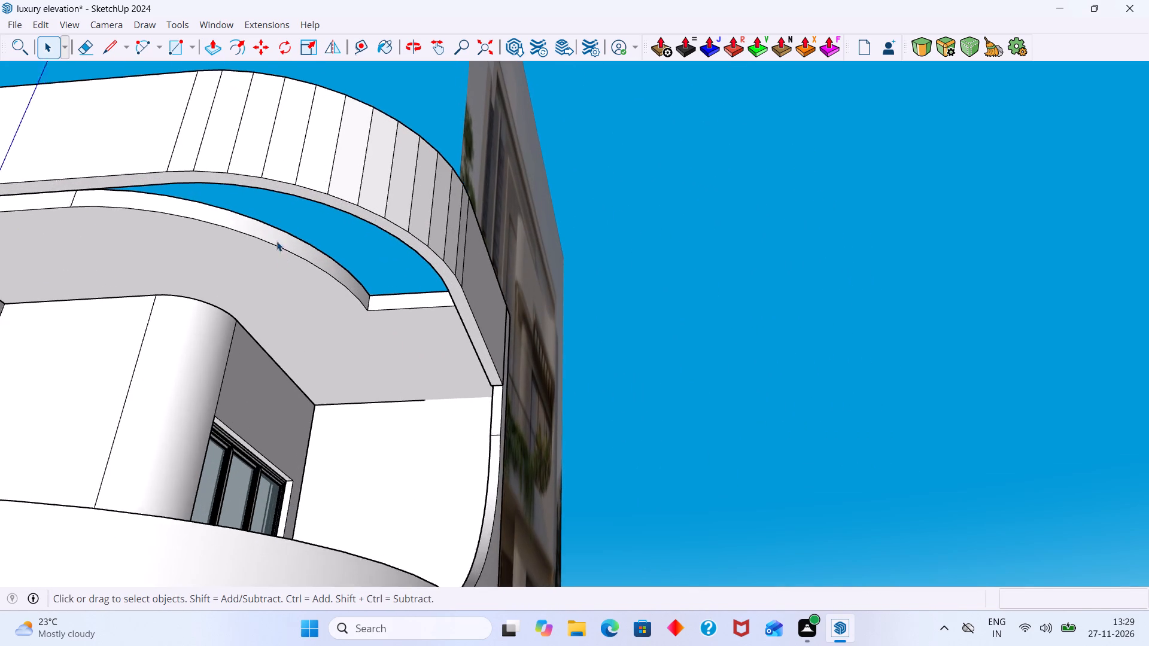
scroll(276, 241, up, 2)
click(279, 240)
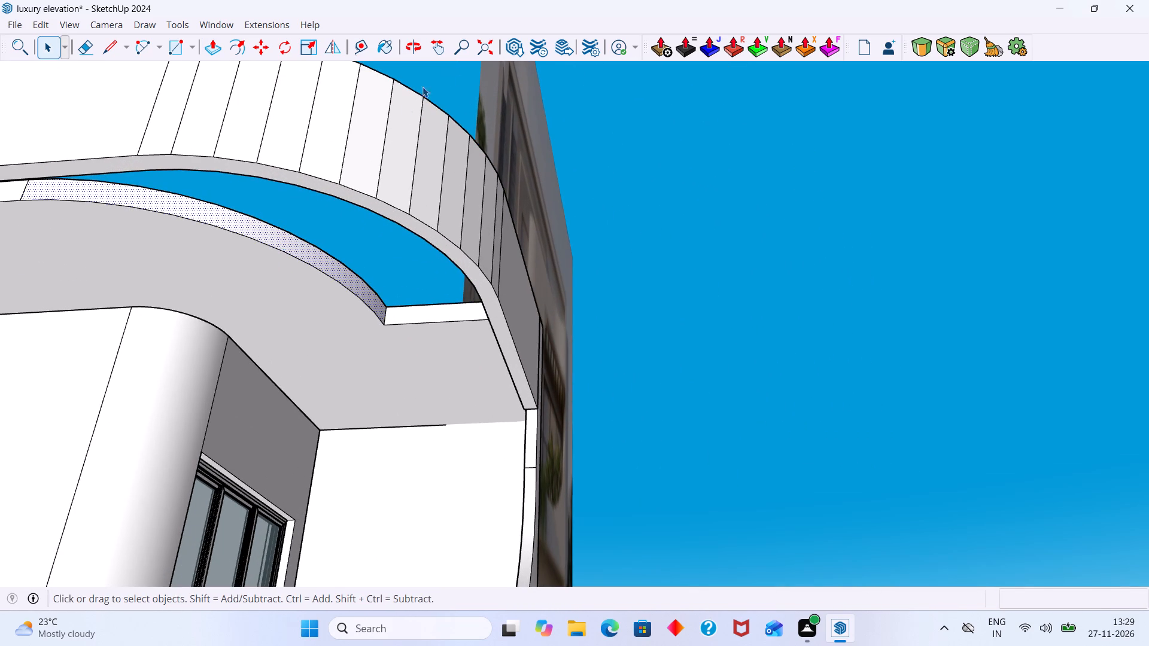
click(733, 47)
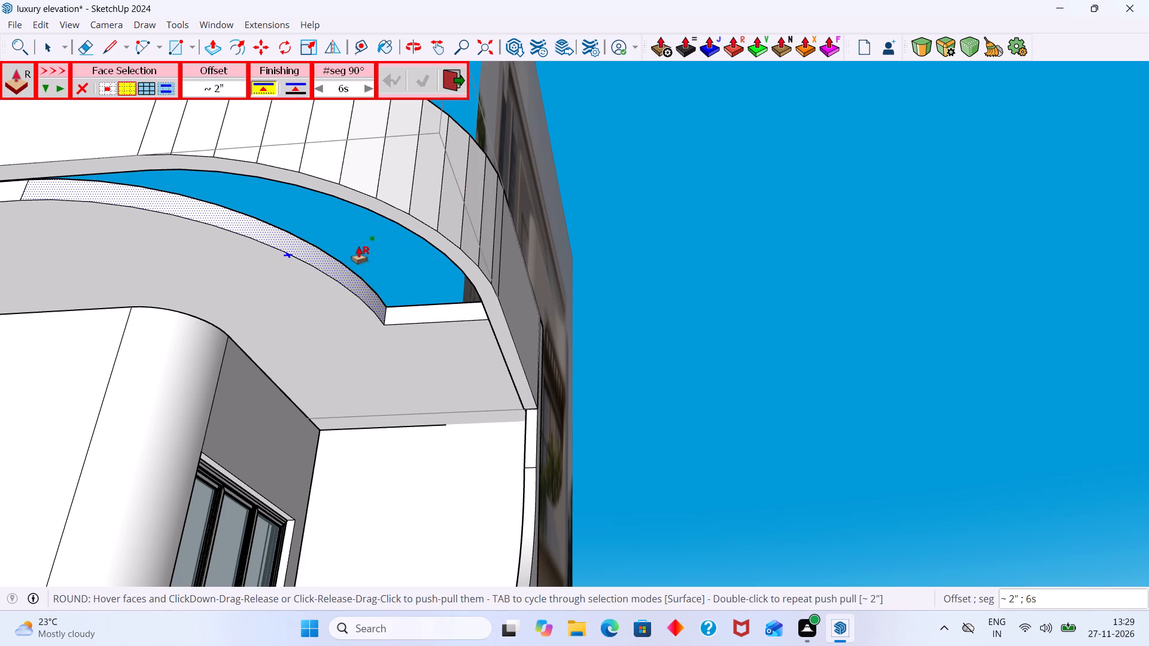
click(339, 258)
scroll(381, 245, down, 2)
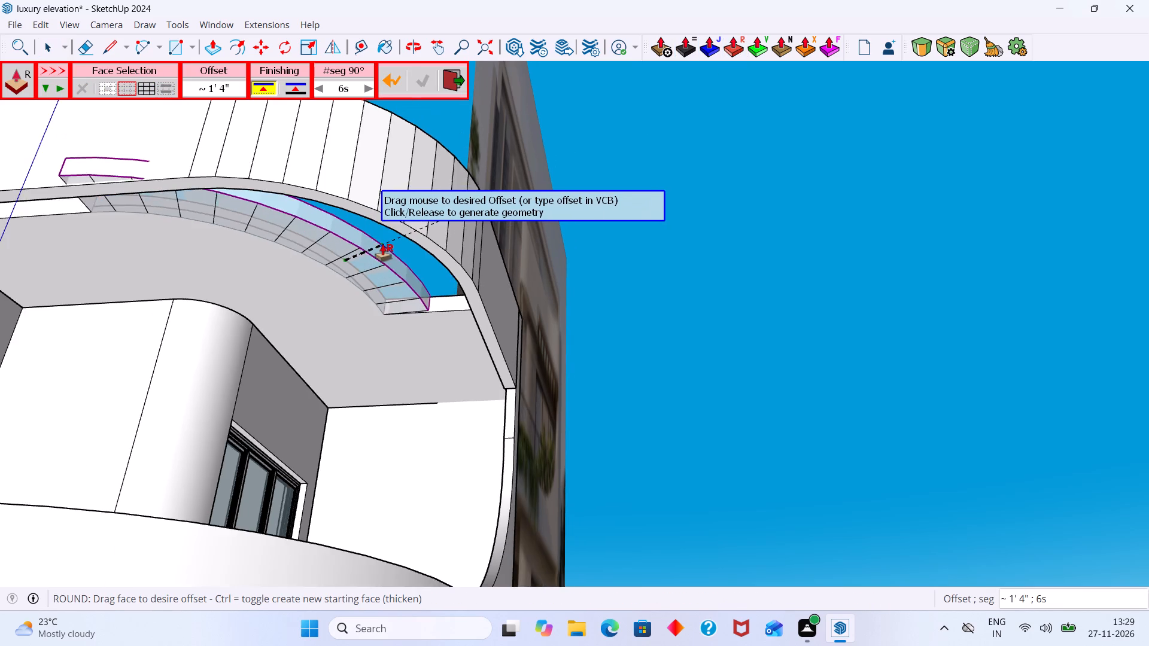
scroll(382, 245, down, 5)
scroll(431, 275, up, 4)
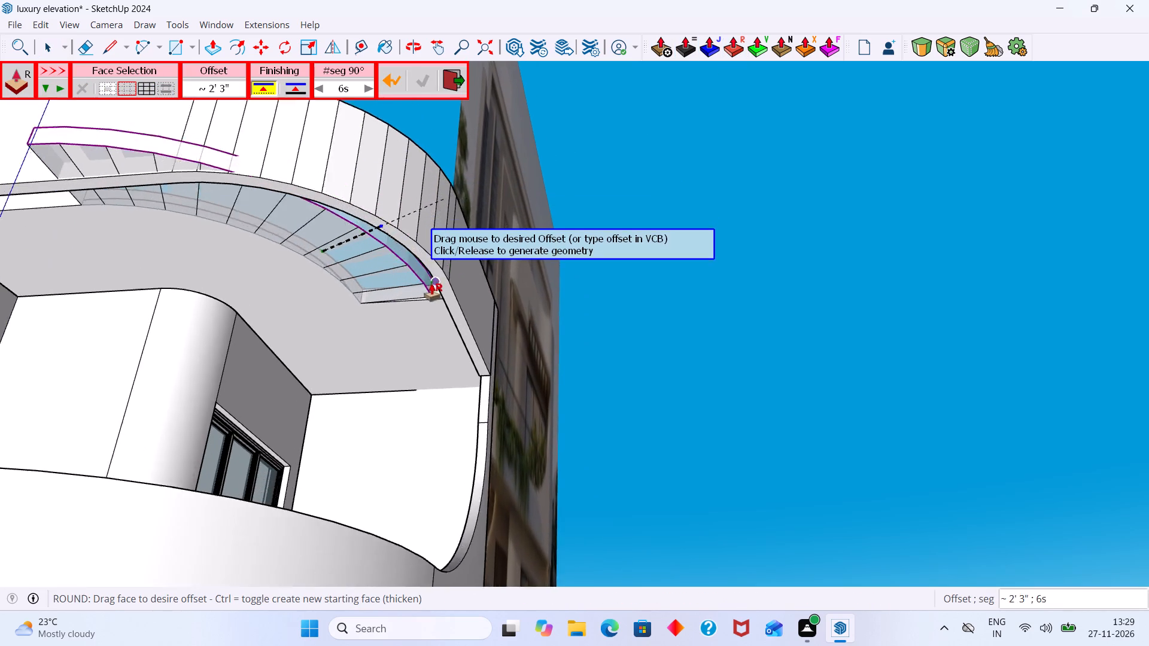
scroll(431, 284, up, 6)
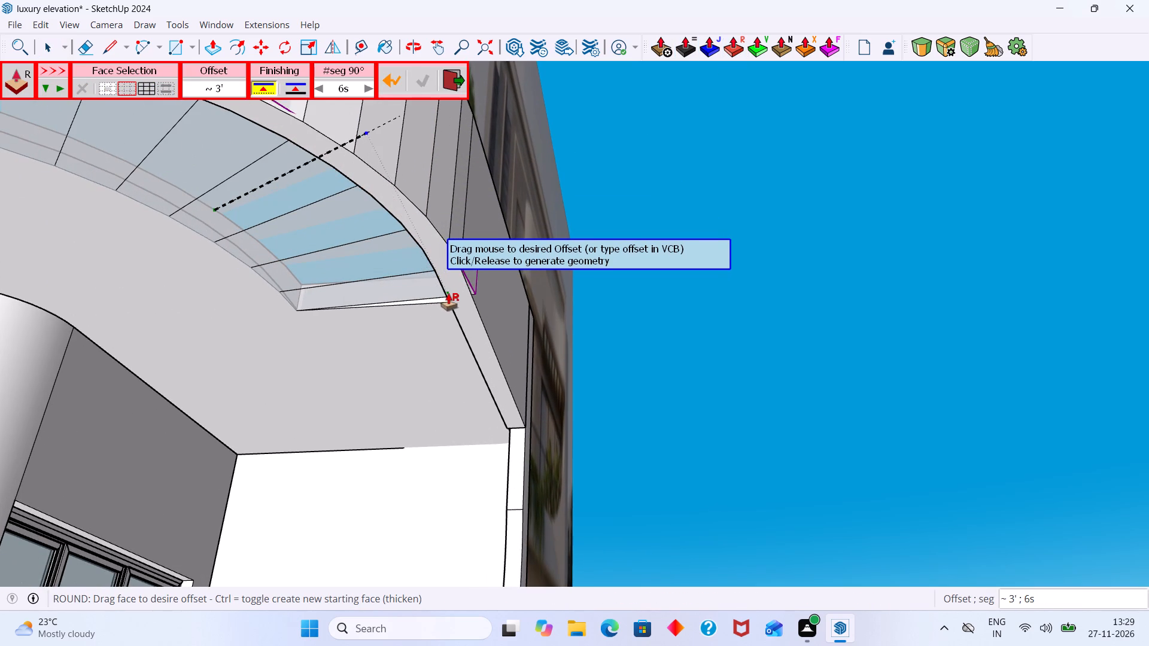
scroll(442, 292, up, 13)
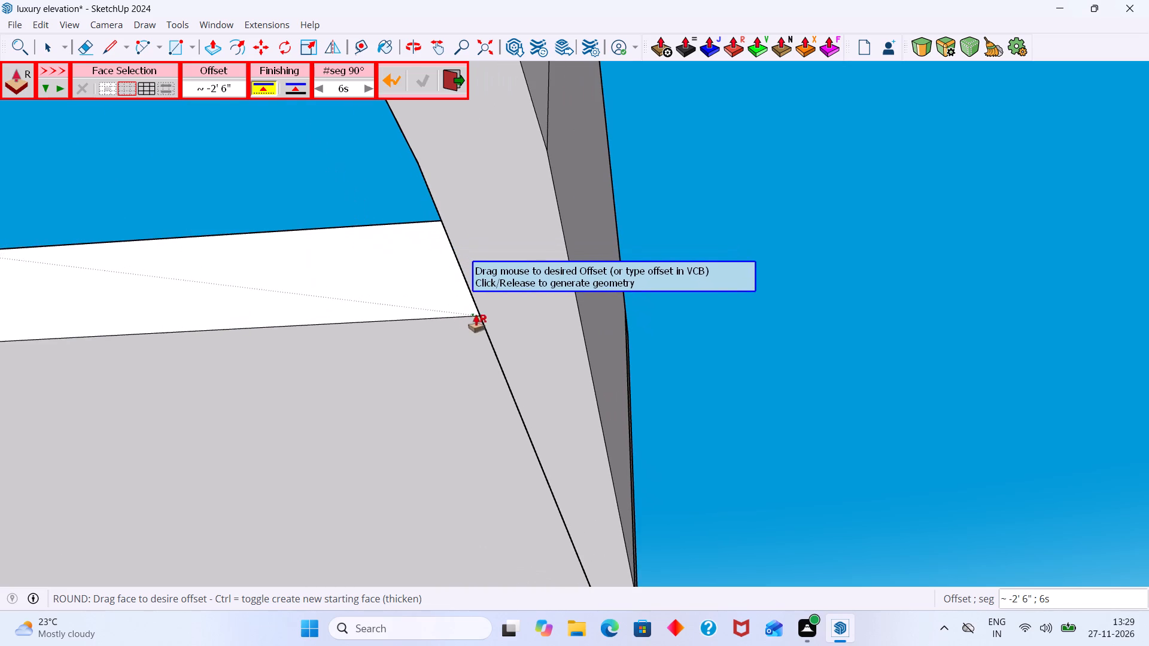
scroll(476, 307, up, 7)
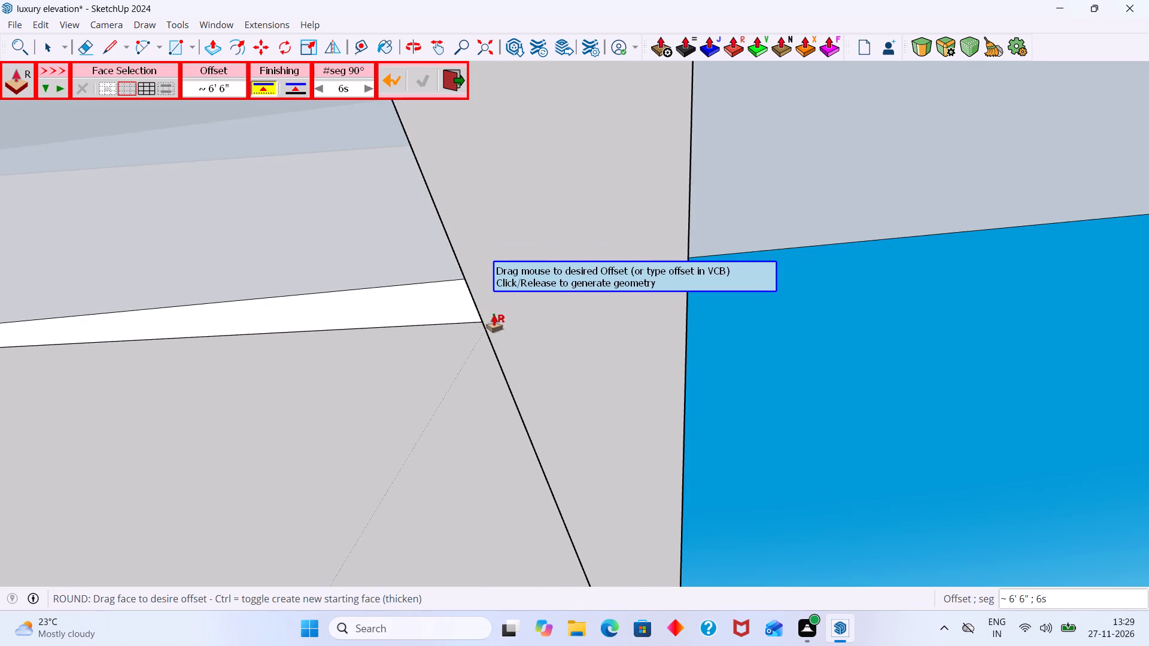
click(478, 318)
scroll(479, 318, down, 14)
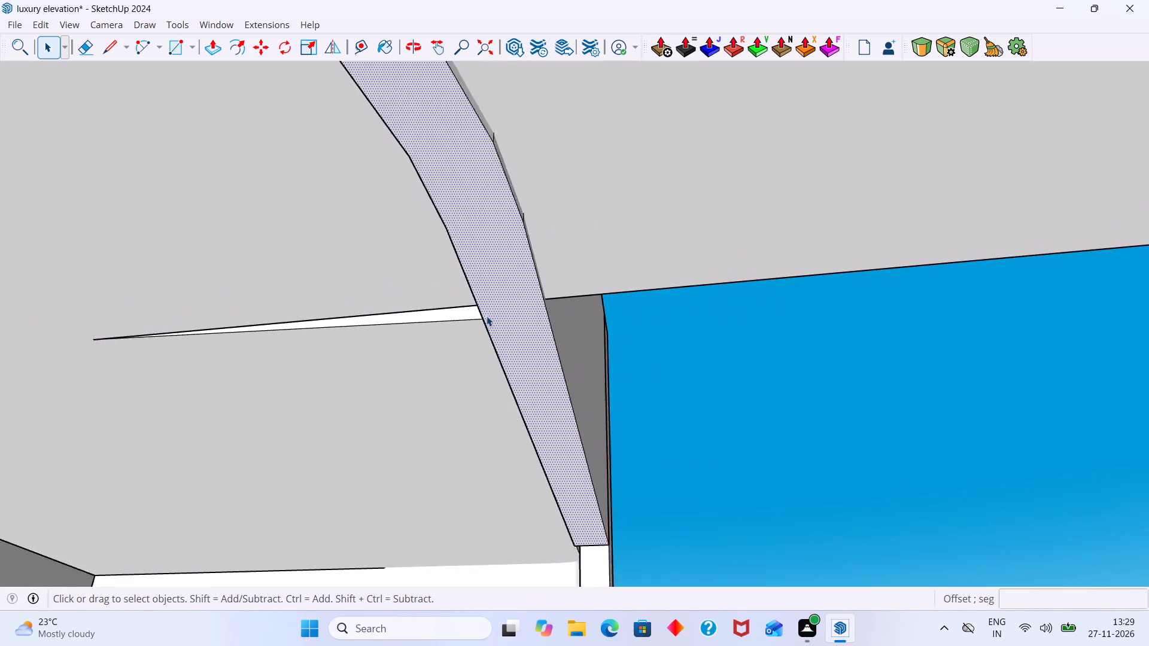
scroll(487, 316, down, 10)
middle_drag(495, 303, 463, 328)
key(space)
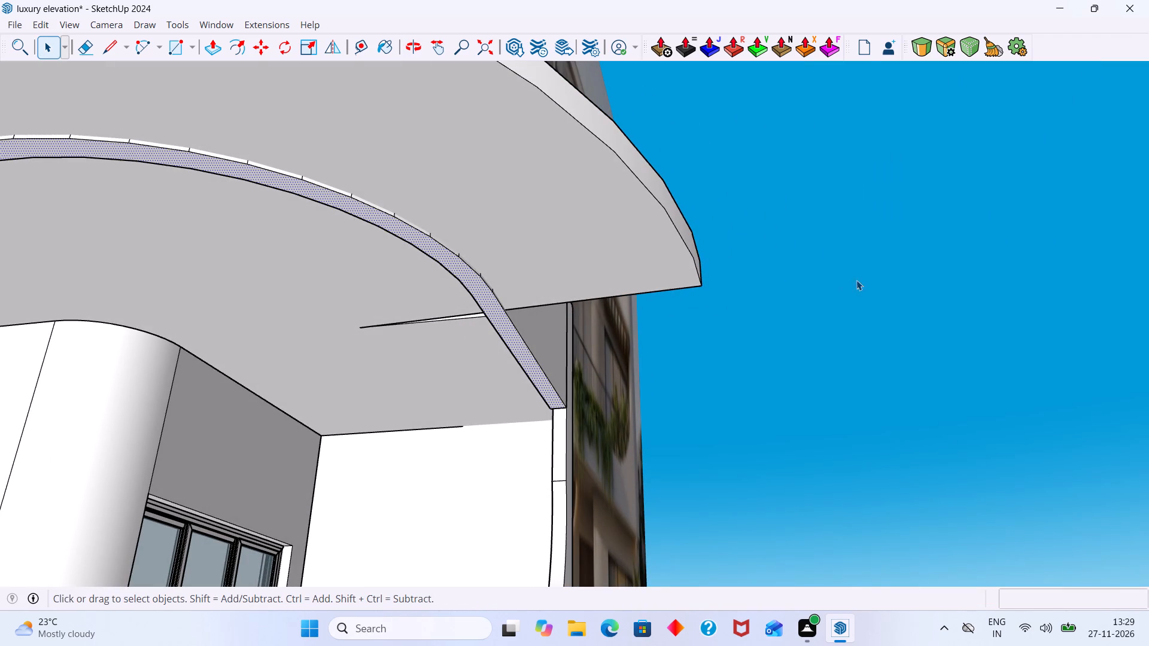
click(857, 280)
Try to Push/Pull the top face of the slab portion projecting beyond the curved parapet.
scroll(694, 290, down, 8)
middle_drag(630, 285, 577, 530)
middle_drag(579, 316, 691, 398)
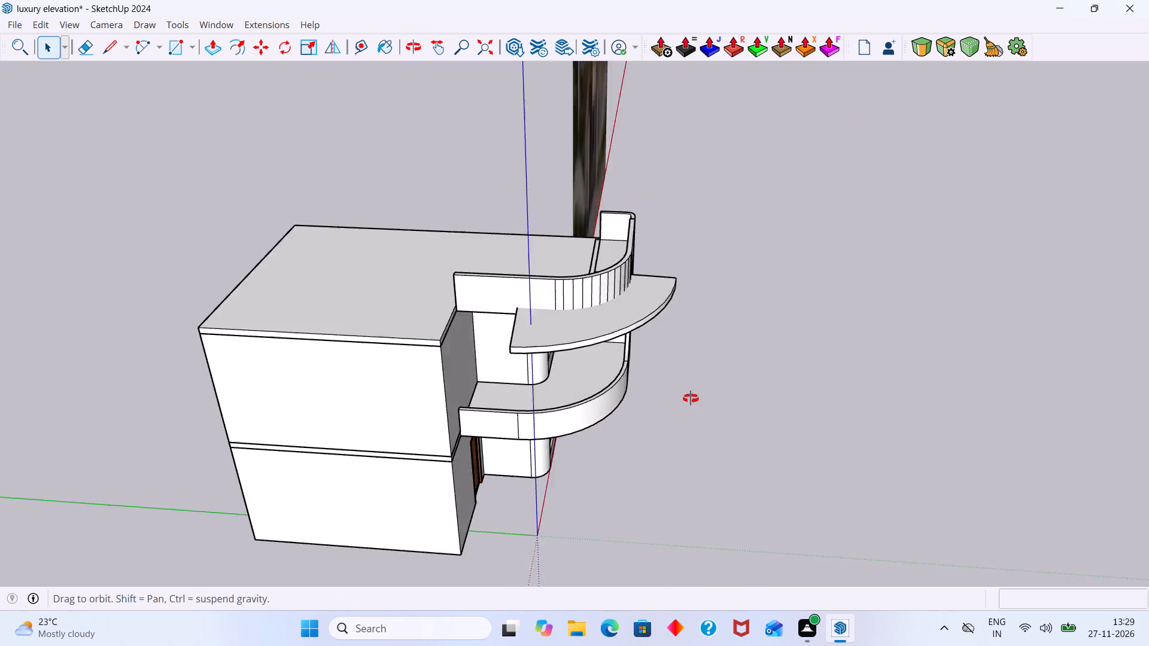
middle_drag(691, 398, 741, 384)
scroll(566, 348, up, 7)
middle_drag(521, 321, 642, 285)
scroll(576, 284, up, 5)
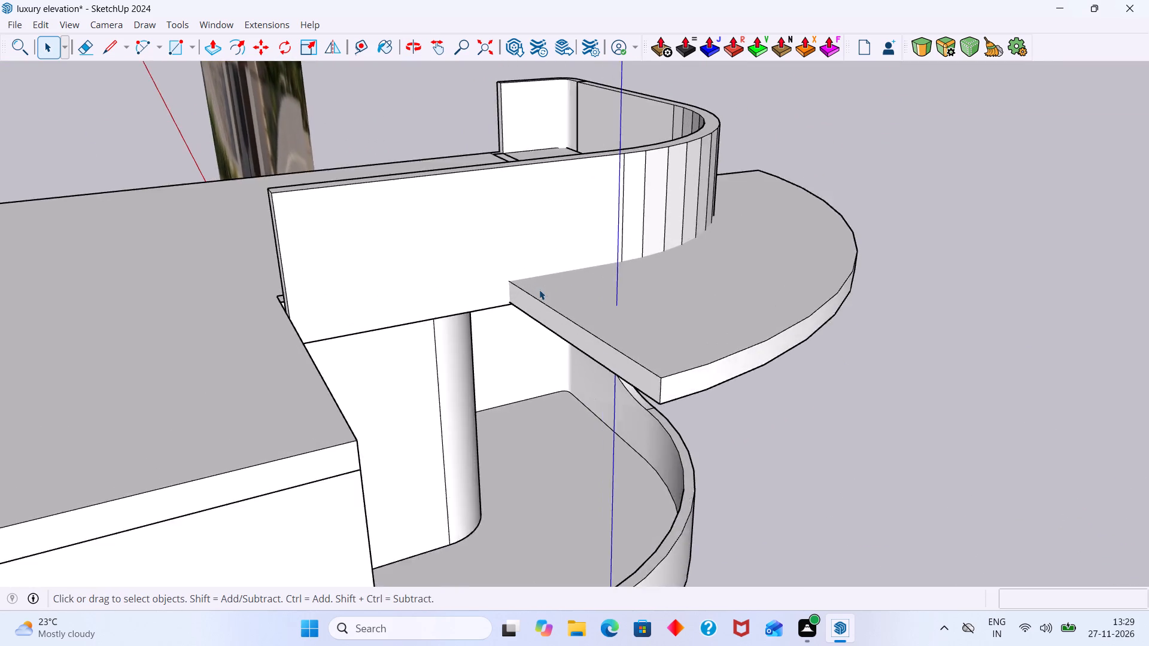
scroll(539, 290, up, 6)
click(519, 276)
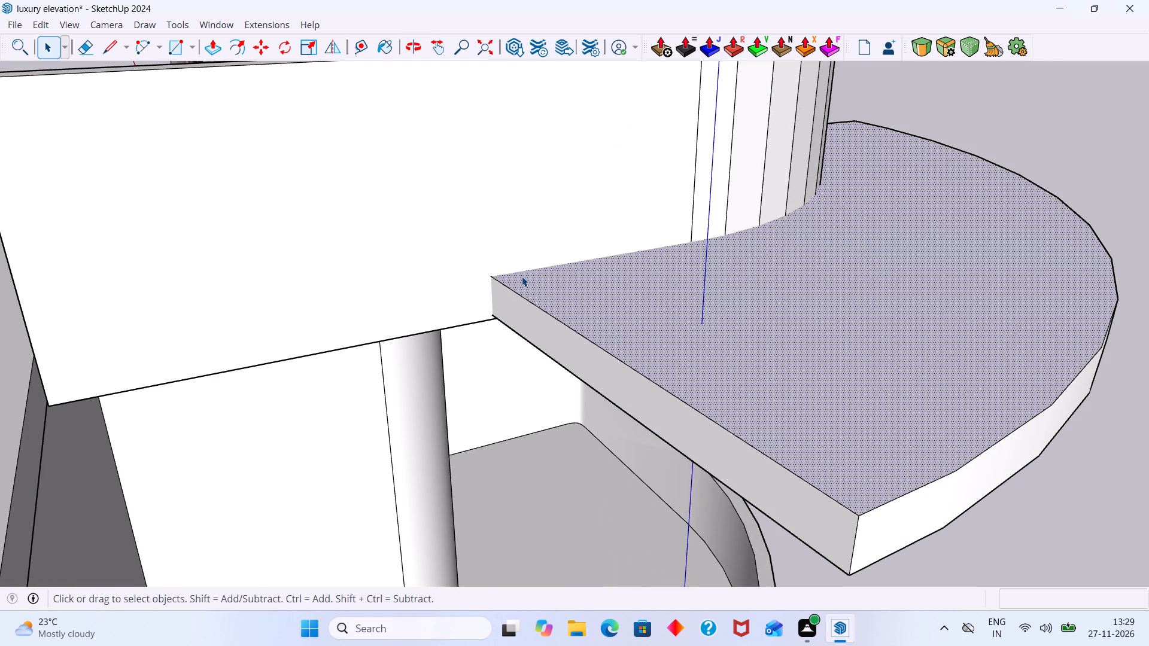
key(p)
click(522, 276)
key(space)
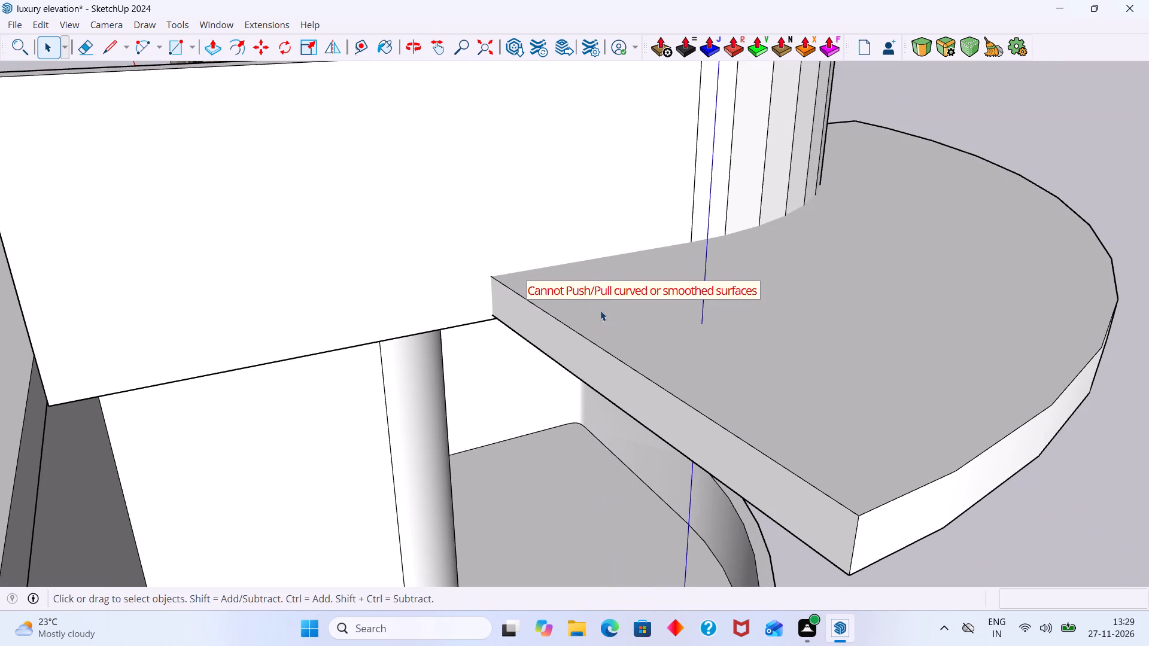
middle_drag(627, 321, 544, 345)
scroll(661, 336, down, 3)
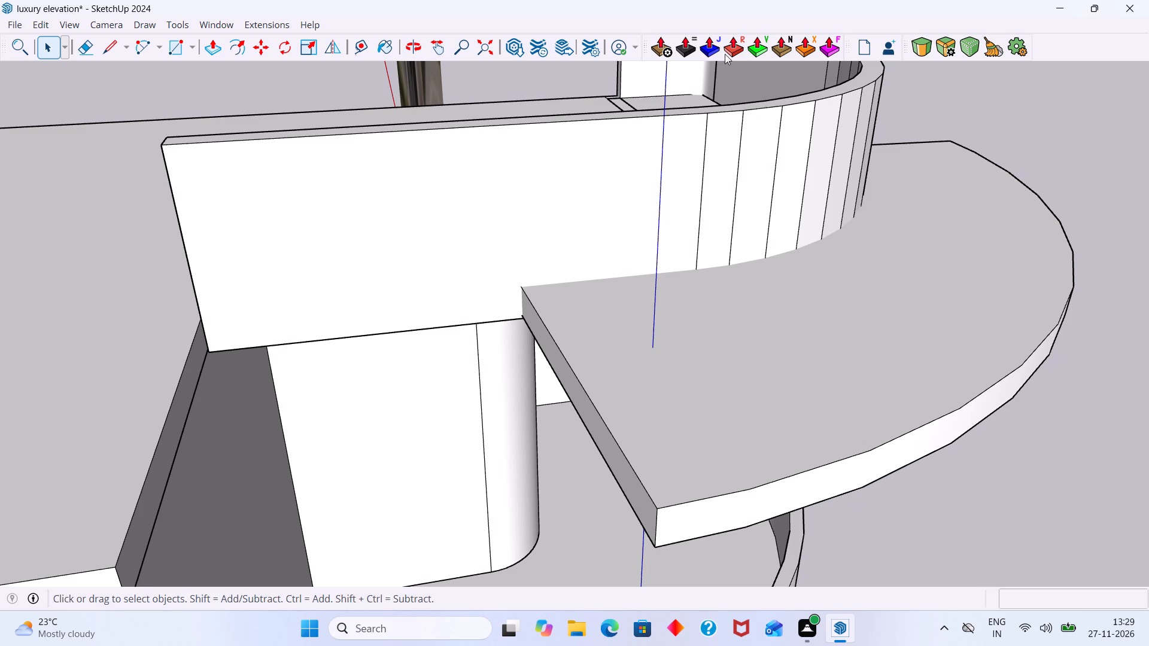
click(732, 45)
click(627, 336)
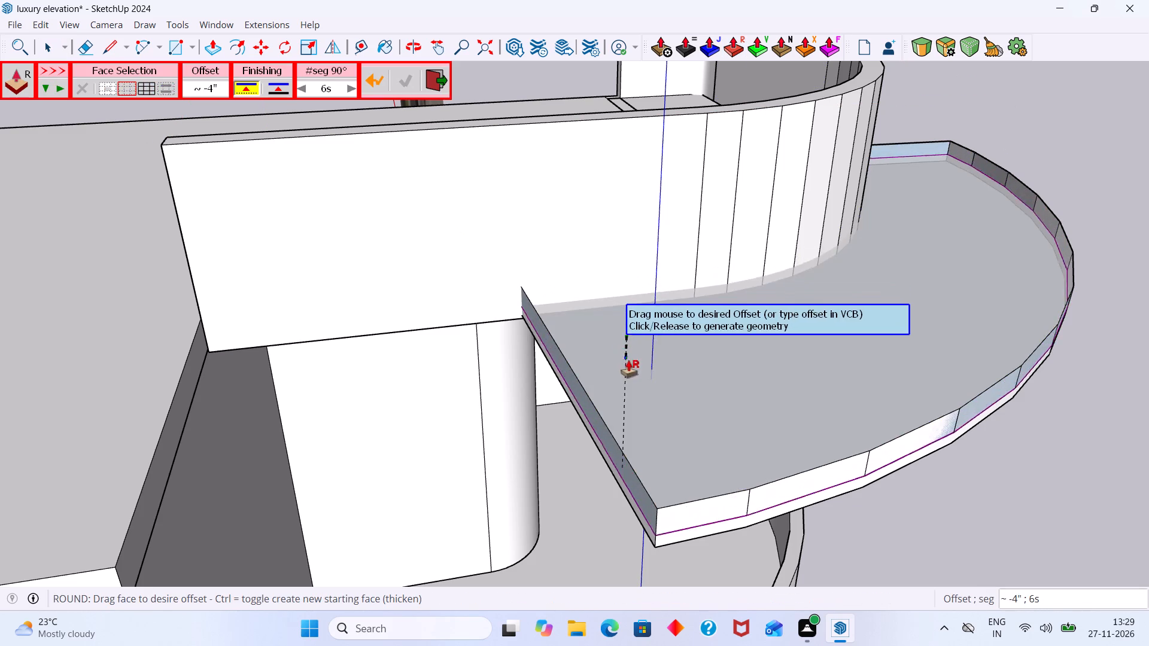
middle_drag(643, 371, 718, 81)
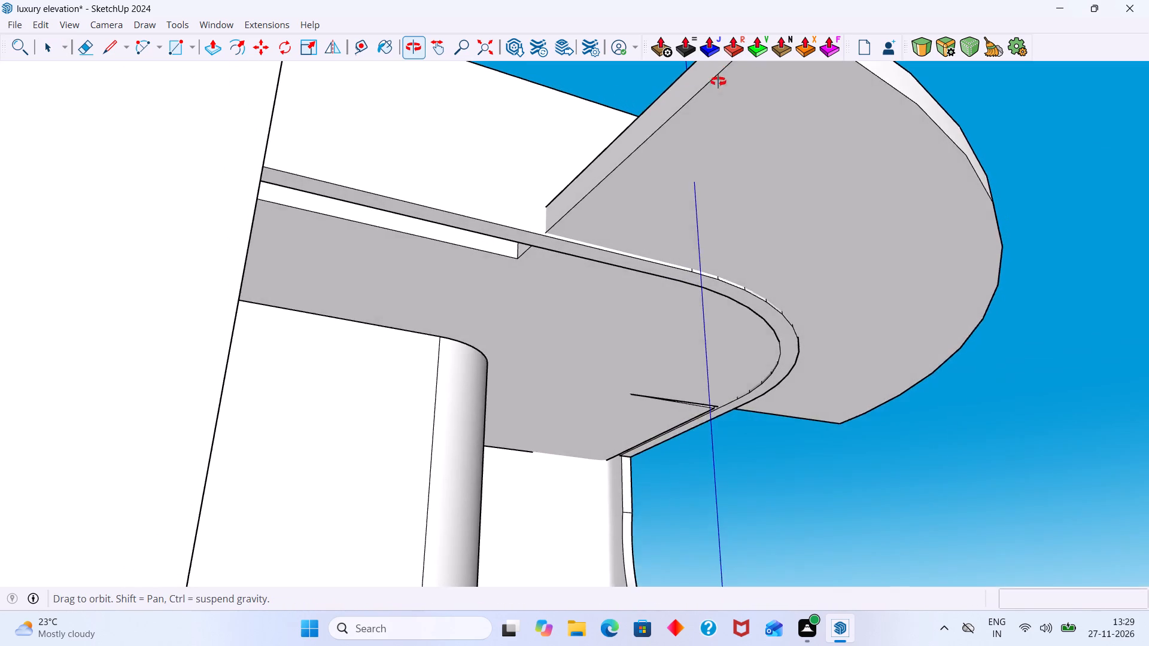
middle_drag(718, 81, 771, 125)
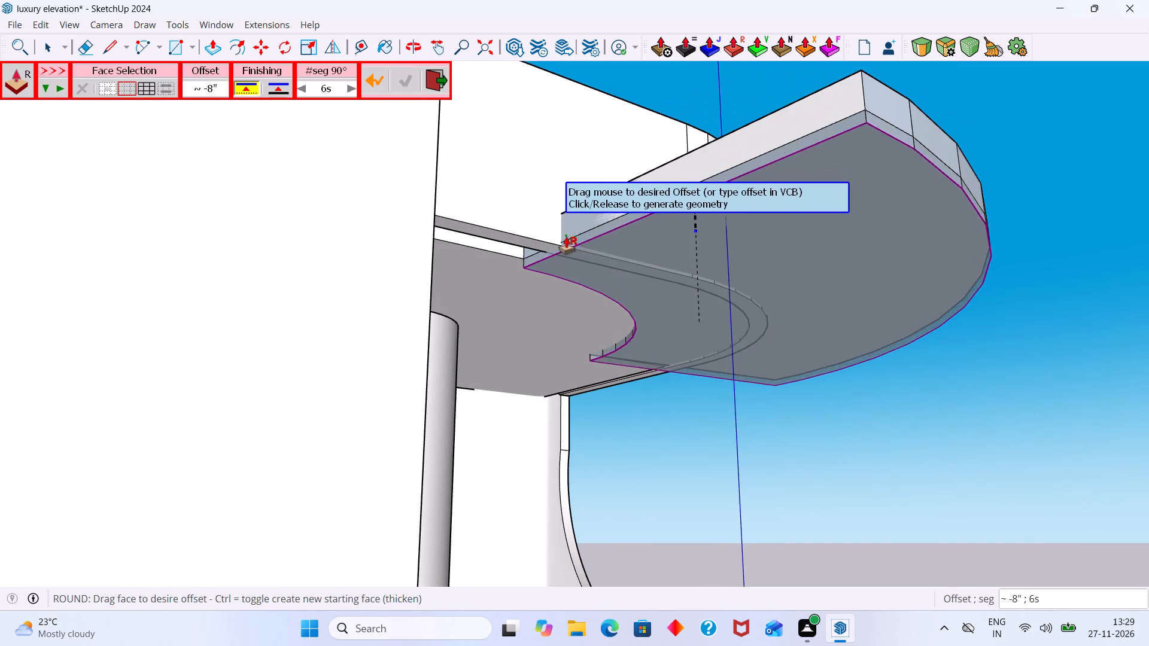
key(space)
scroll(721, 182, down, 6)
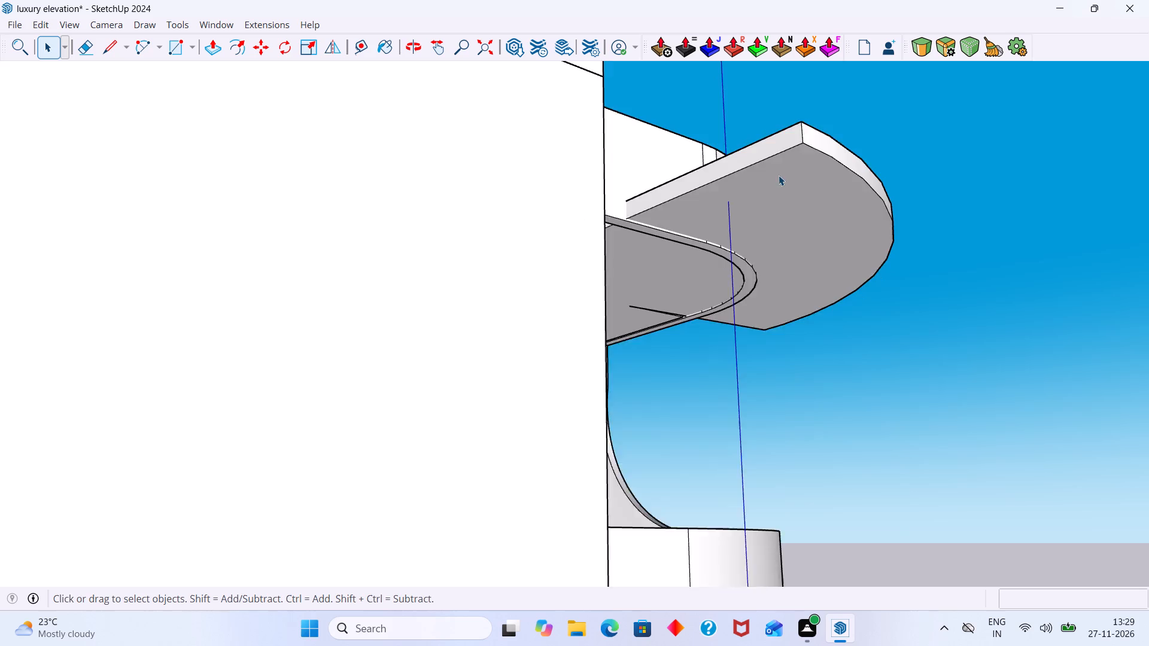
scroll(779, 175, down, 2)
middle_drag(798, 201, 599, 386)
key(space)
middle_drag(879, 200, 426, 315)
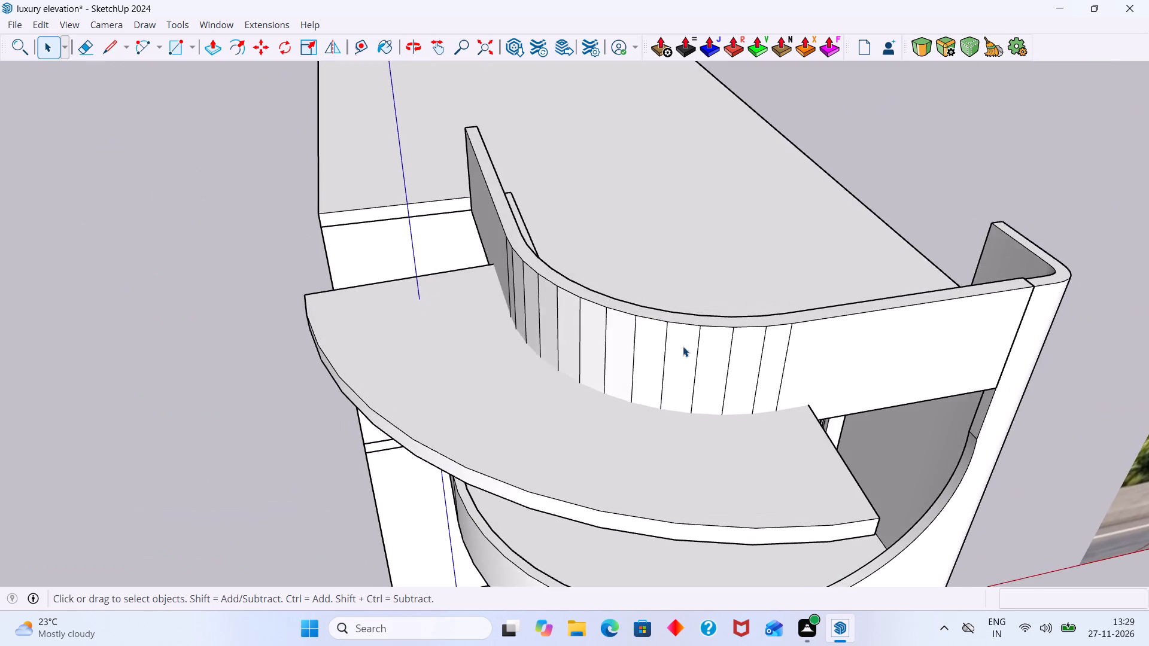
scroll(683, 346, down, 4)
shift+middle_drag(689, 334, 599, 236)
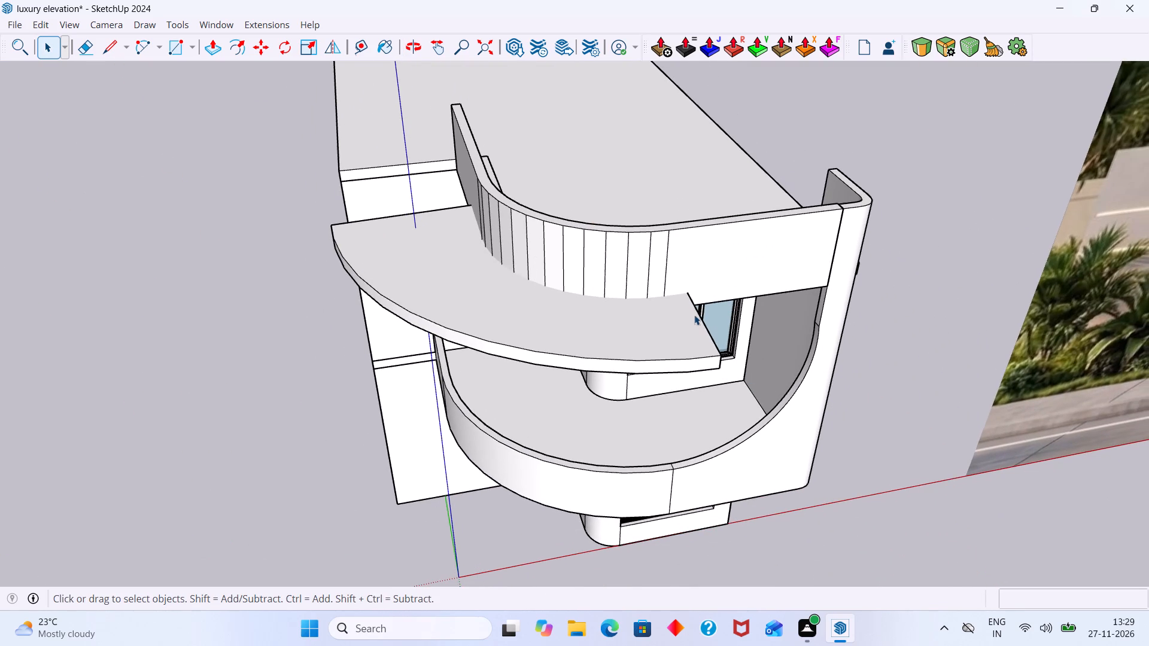
Draw lines on the slab's top along the curved parapet's base, from the slab corner beside the cutout wall over the first facets.
scroll(693, 313, up, 3)
key(l)
scroll(673, 307, up, 6)
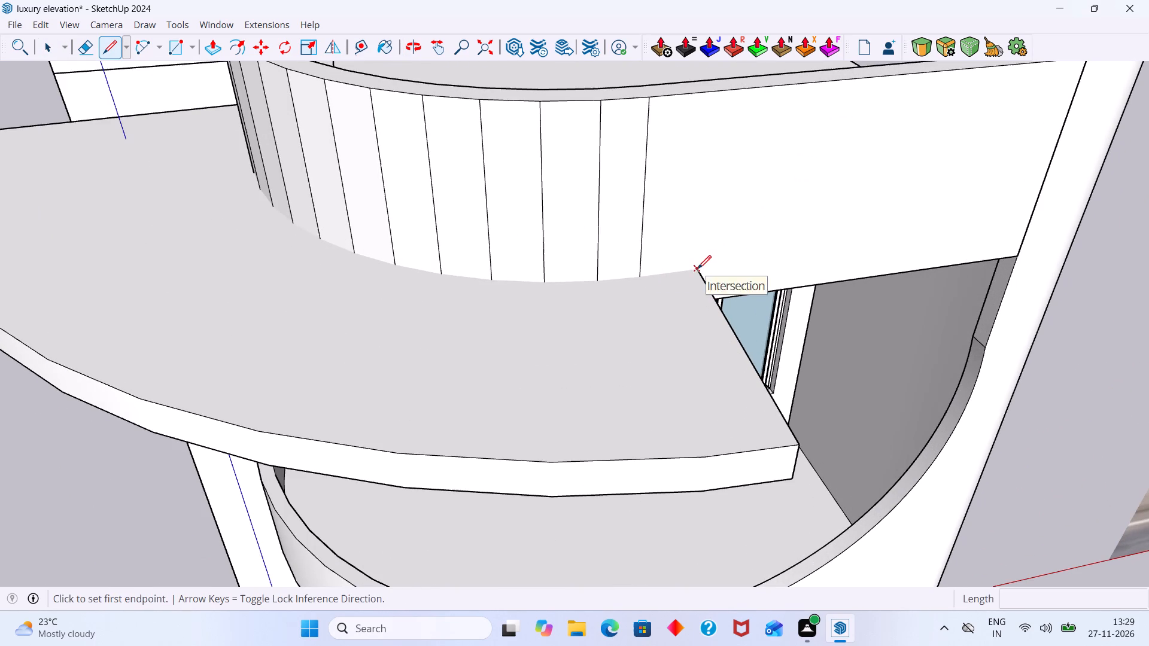
click(698, 269)
click(640, 281)
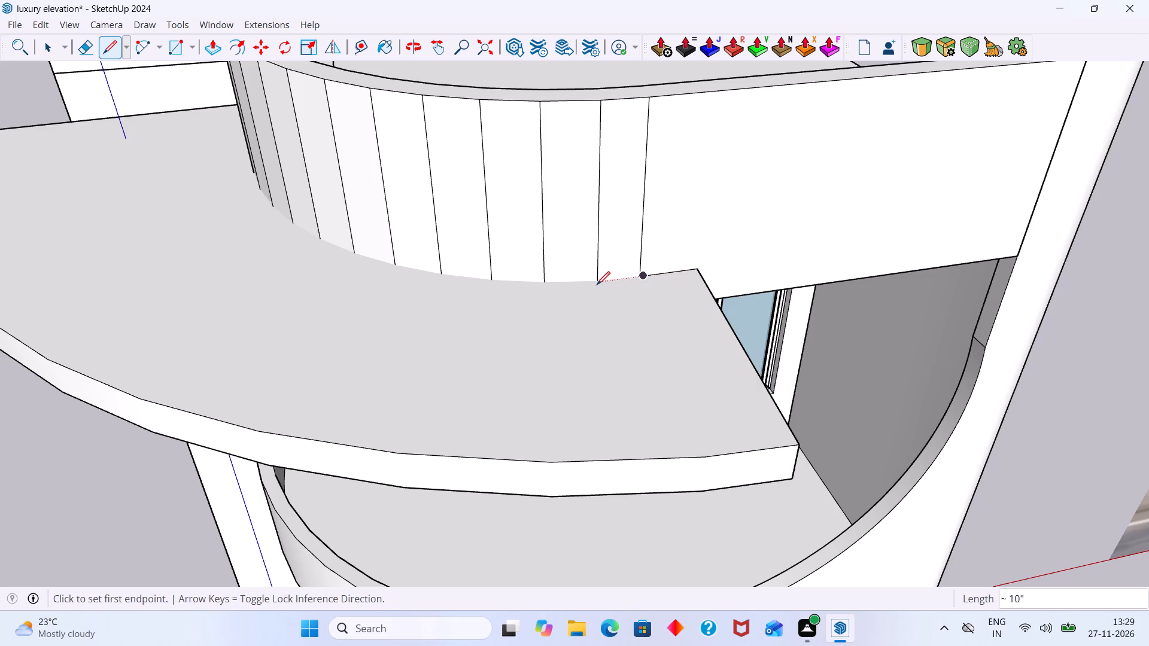
scroll(606, 284, up, 5)
middle_drag(610, 283, 801, 279)
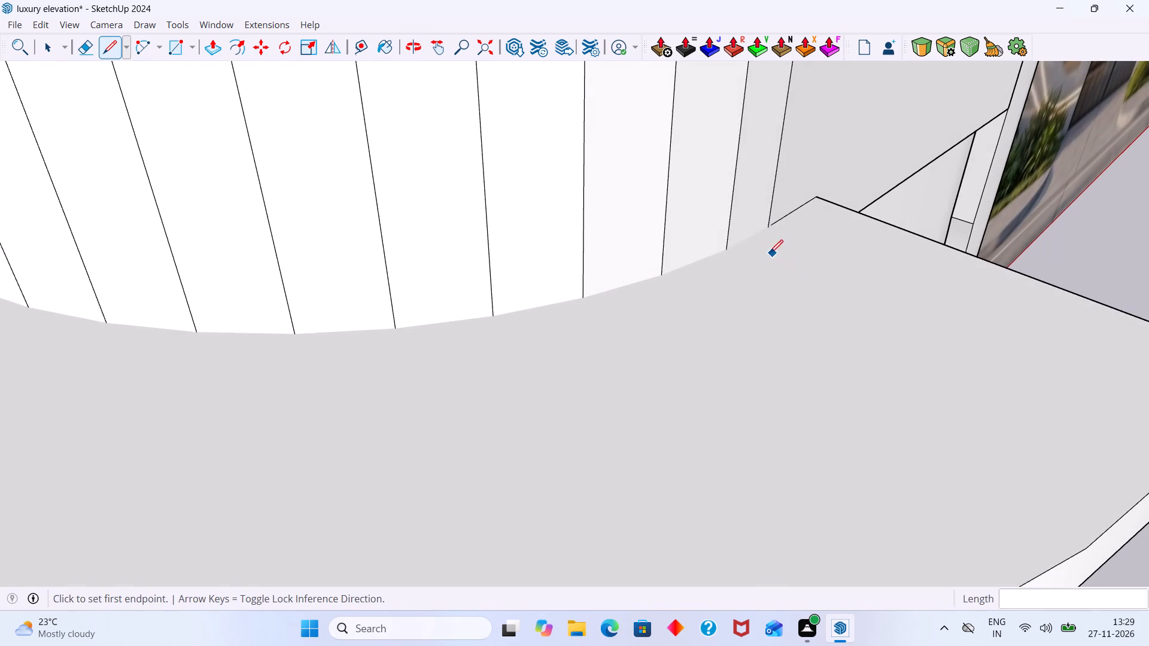
click(727, 248)
click(664, 273)
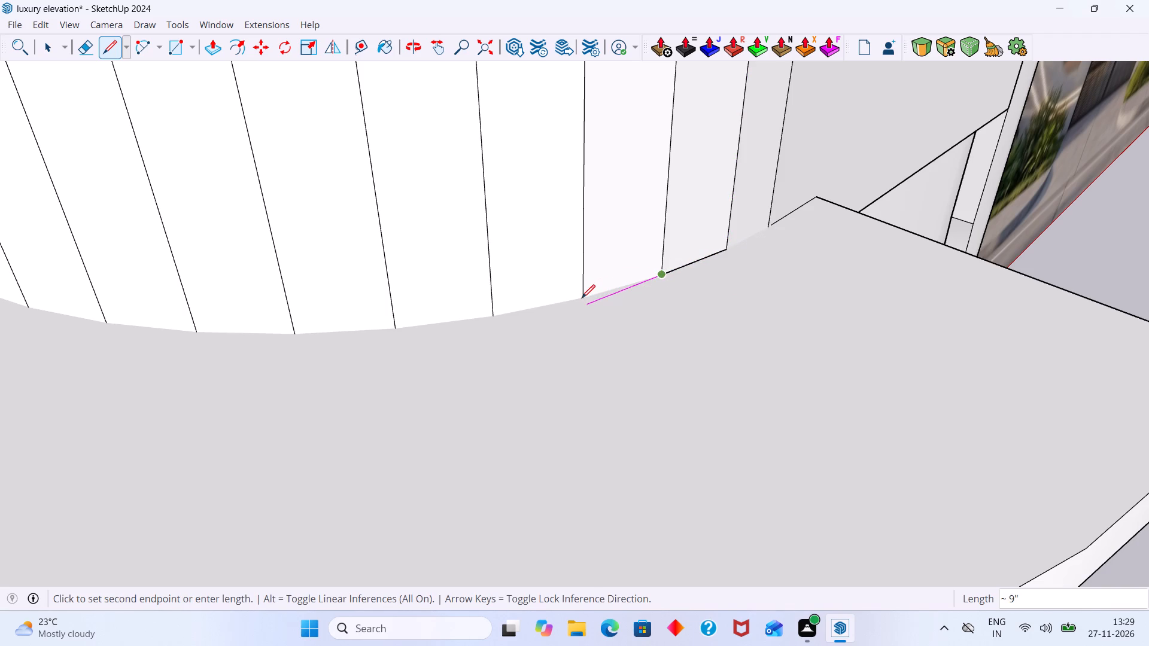
scroll(582, 298, up, 7)
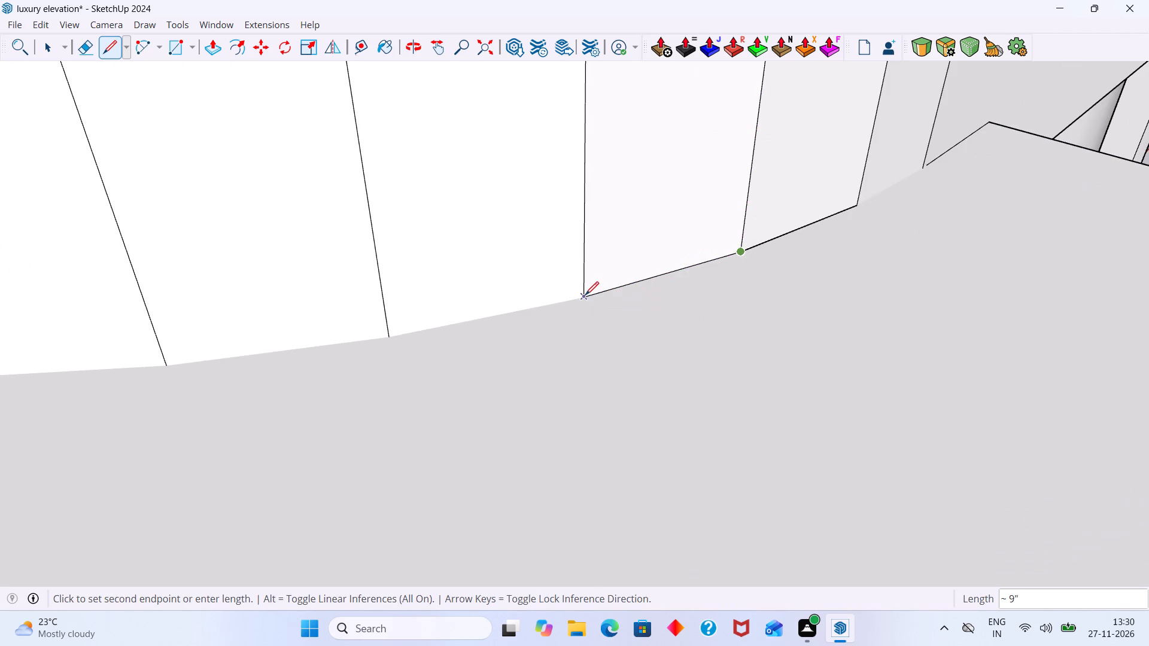
click(585, 295)
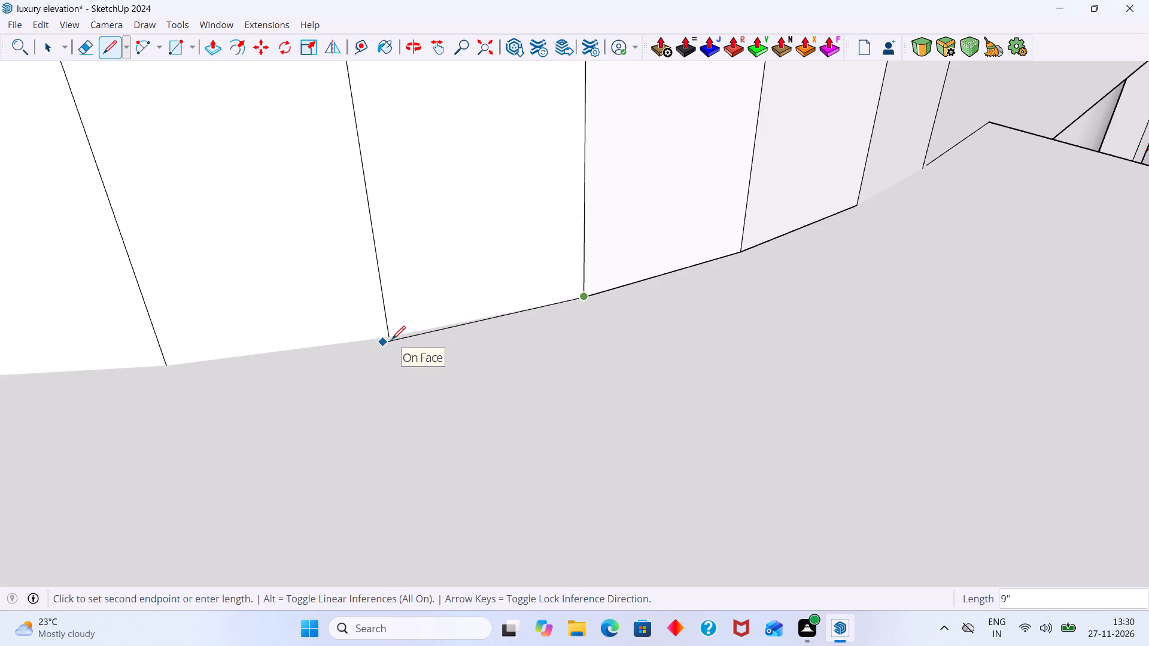
scroll(392, 339, up, 5)
middle_drag(397, 342, 410, 379)
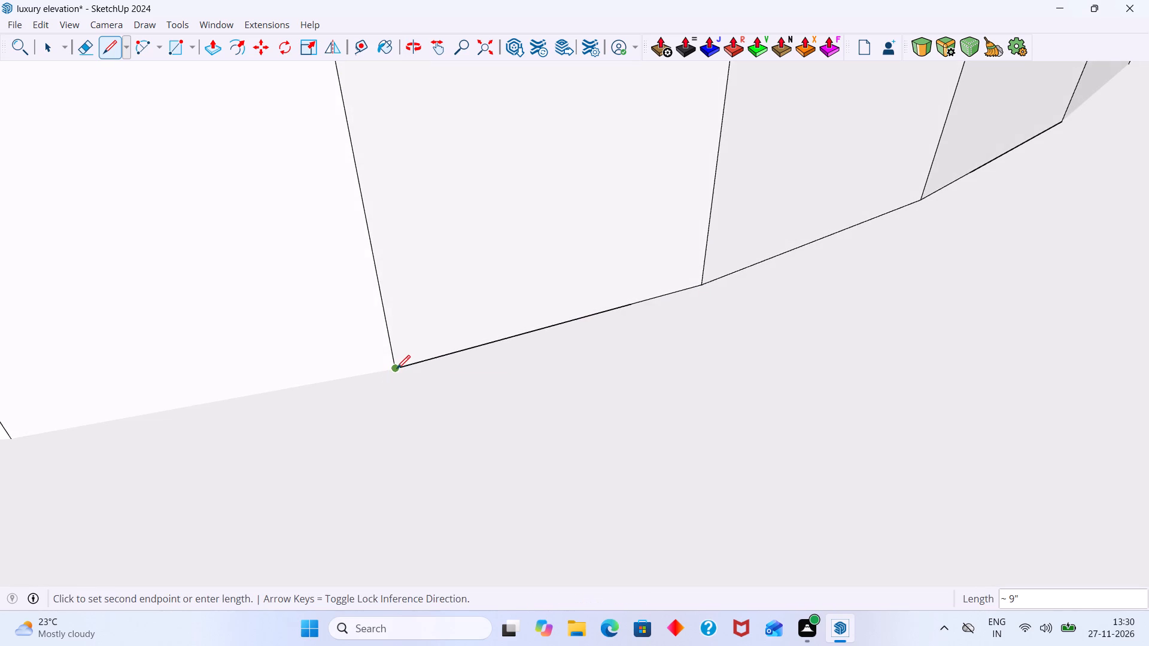
click(397, 368)
Continue the line along the remaining parapet facets, finishing with a straight segment of about 2' 11" to the slab's opposite inner corner.
scroll(431, 362, down, 20)
scroll(431, 362, down, 4)
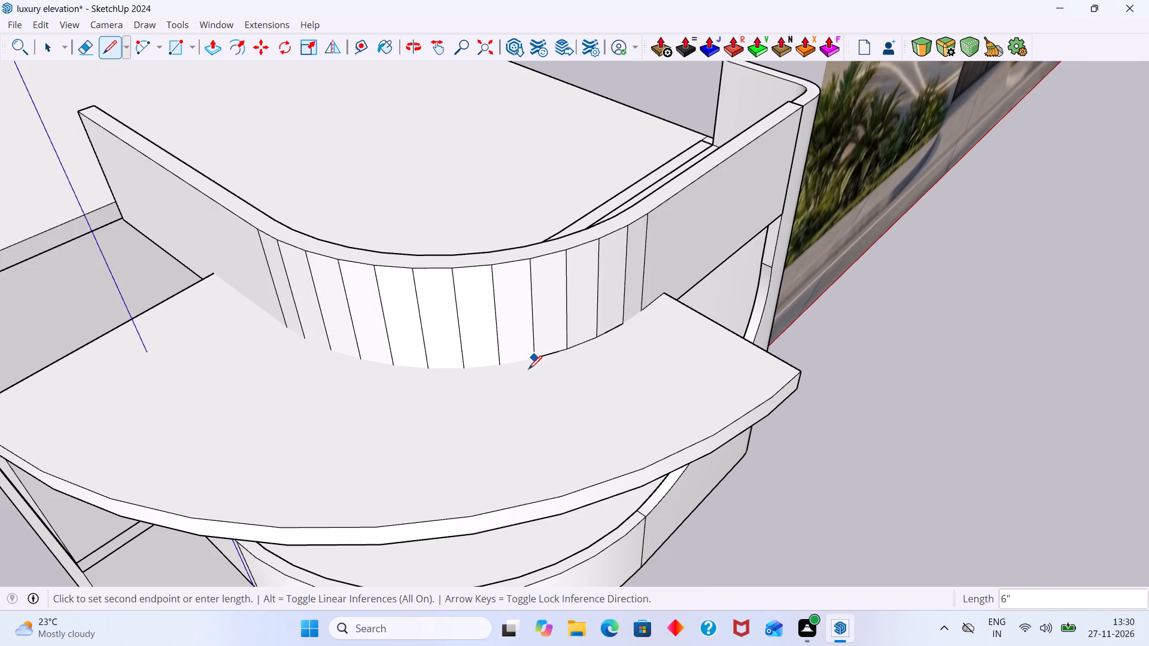
scroll(455, 371, up, 10)
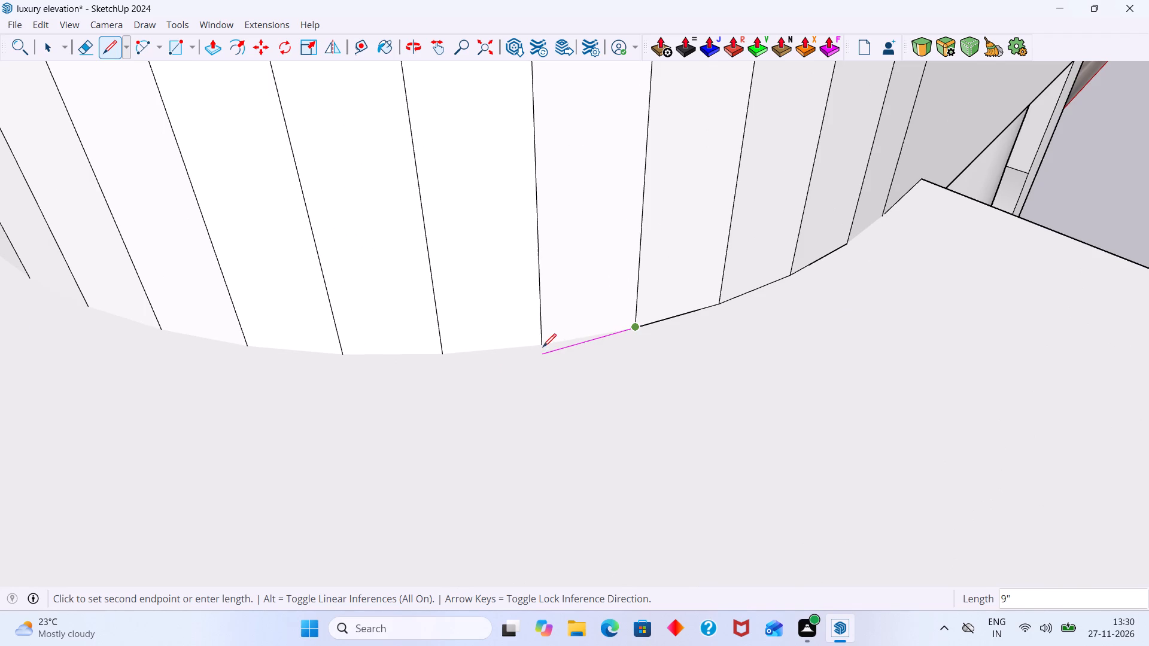
click(543, 345)
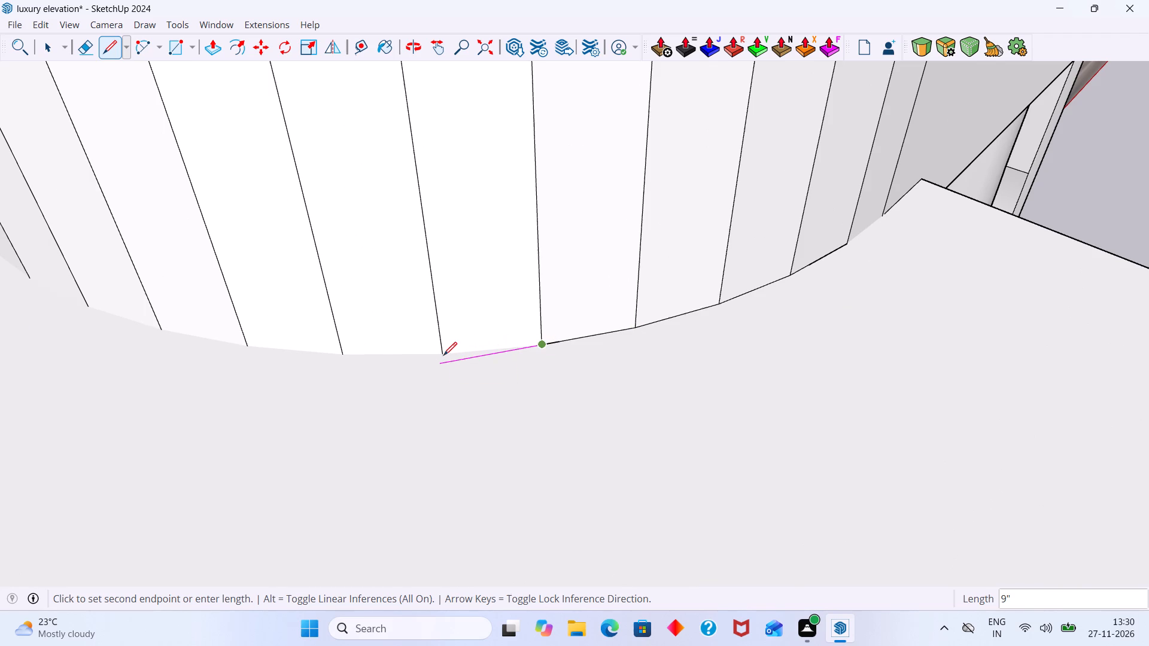
click(442, 352)
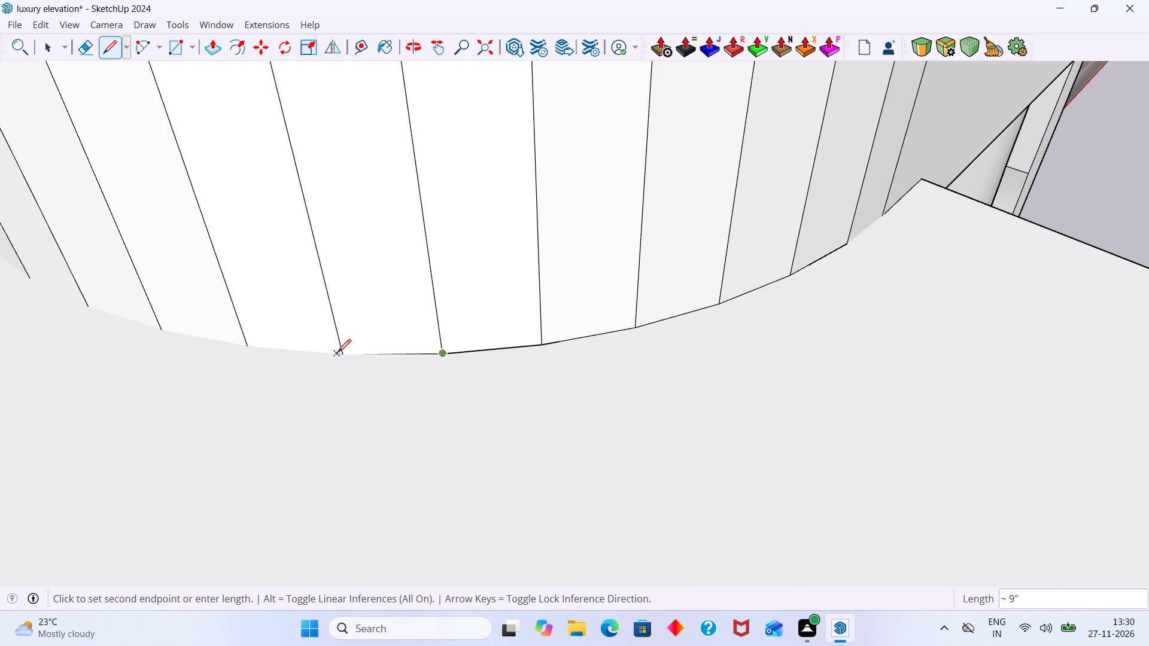
click(342, 353)
scroll(367, 353, down, 6)
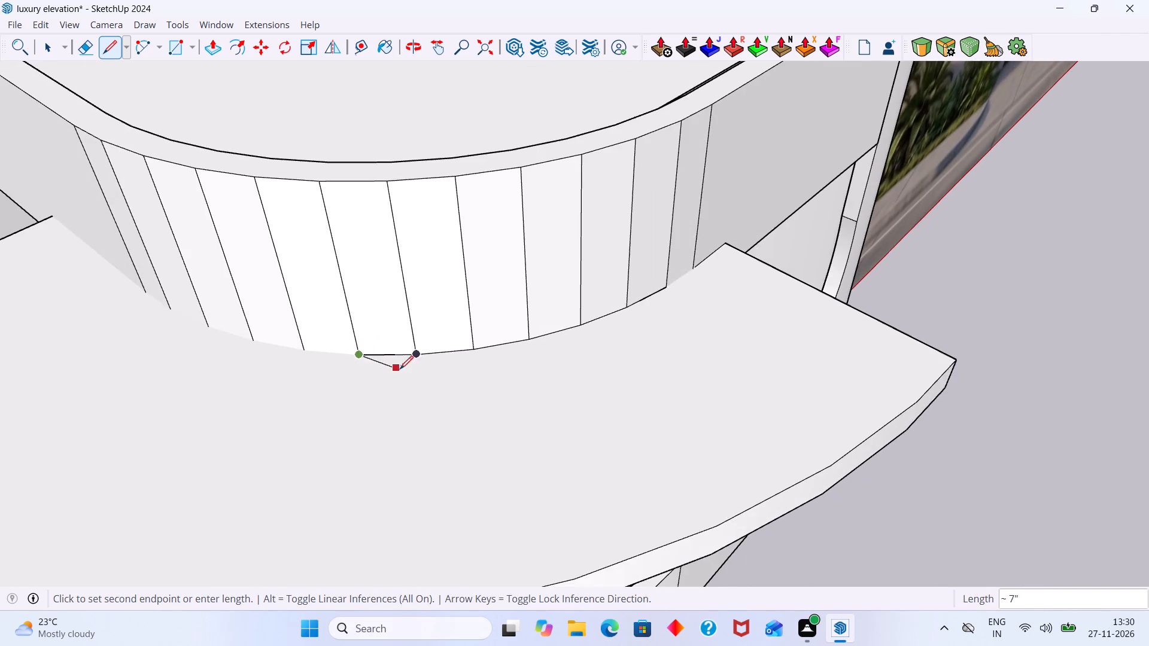
shift+middle_drag(410, 371, 782, 337)
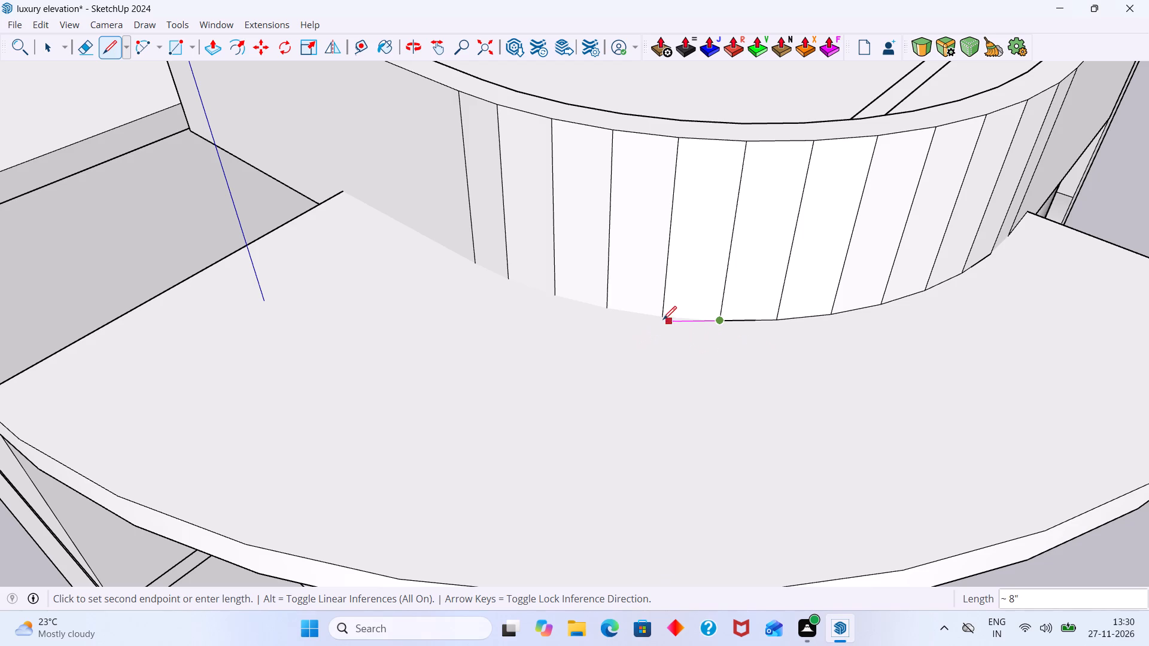
click(662, 315)
click(606, 306)
click(553, 294)
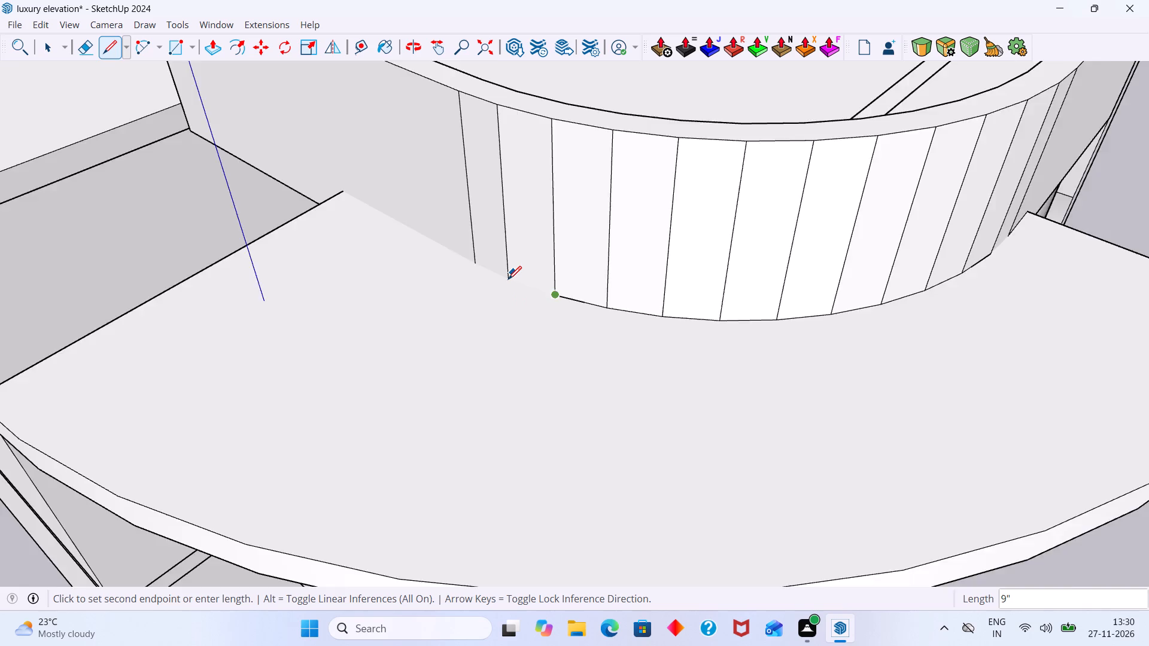
scroll(508, 279, up, 5)
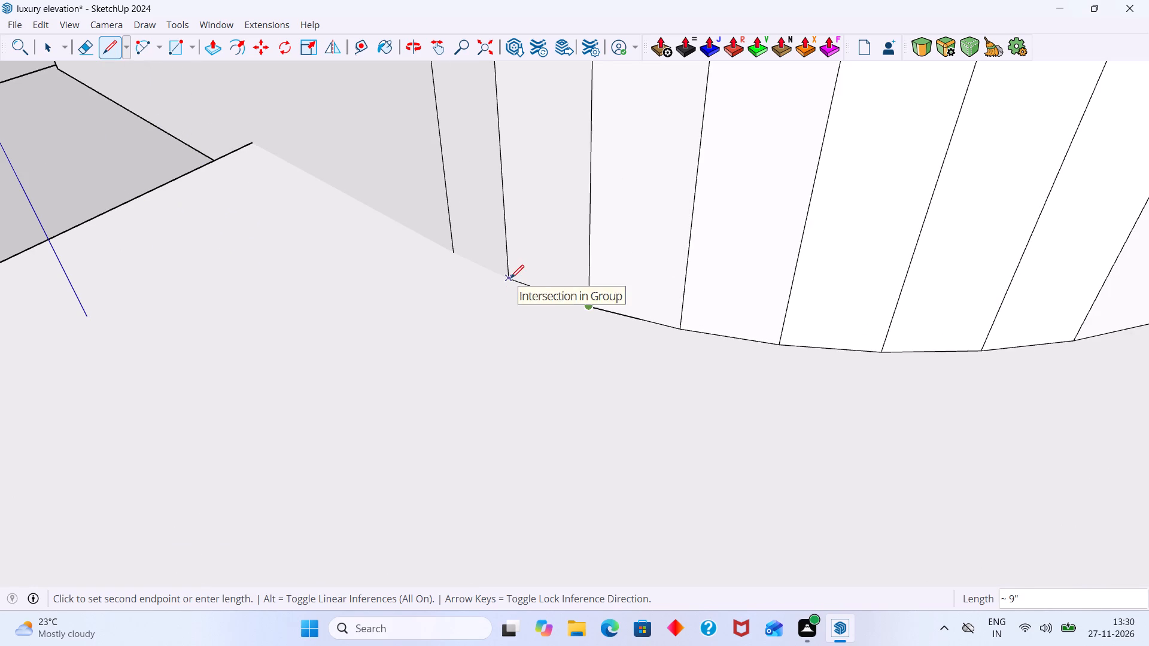
click(510, 278)
click(453, 251)
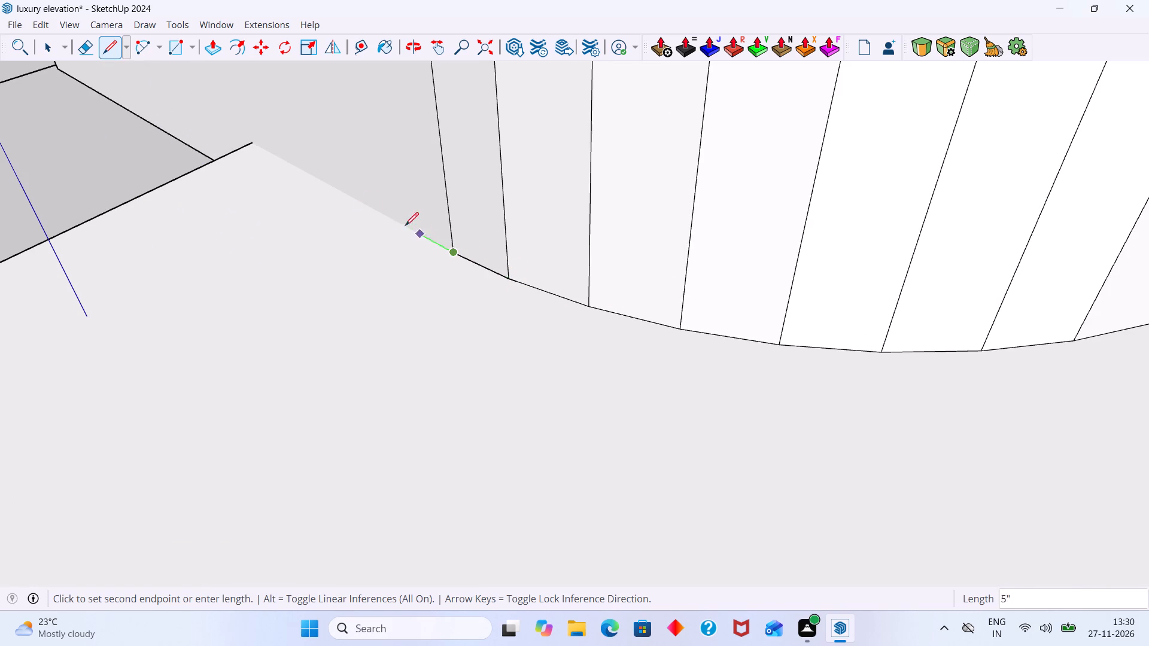
click(251, 144)
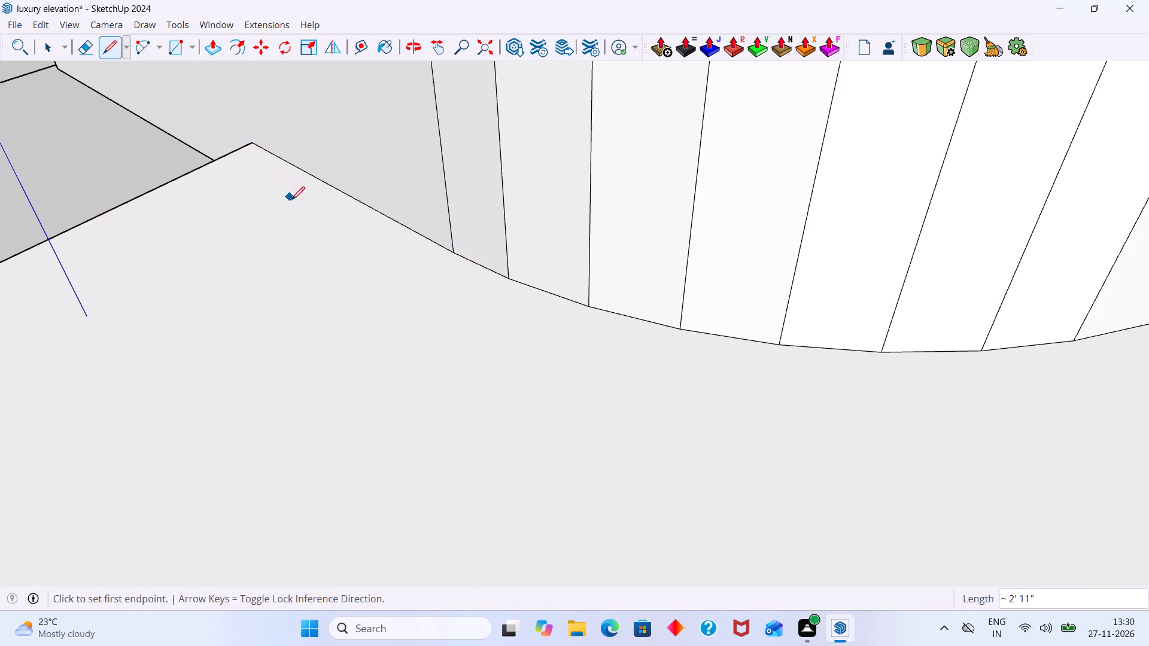
key(space)
Close the gap in the traced parapet line near the cutout wall and redraw its last segment, about 10", to the slab corner.
scroll(364, 285, down, 16)
scroll(731, 340, up, 2)
middle_drag(732, 336, 651, 324)
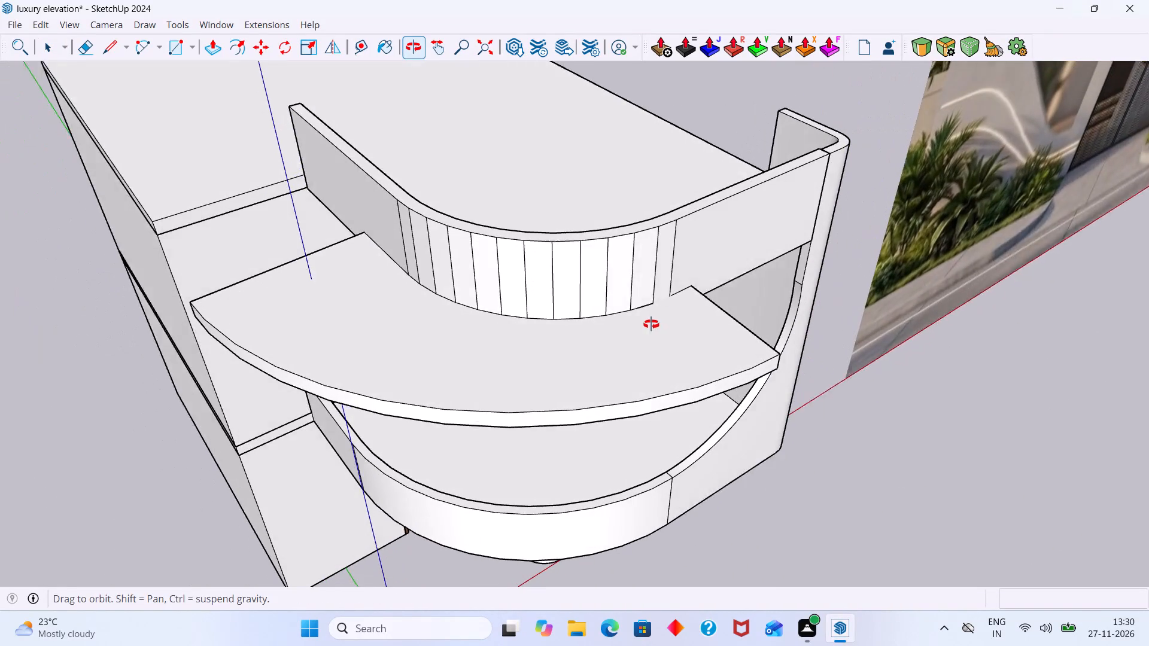
middle_drag(651, 324, 639, 324)
scroll(667, 317, up, 3)
key(l)
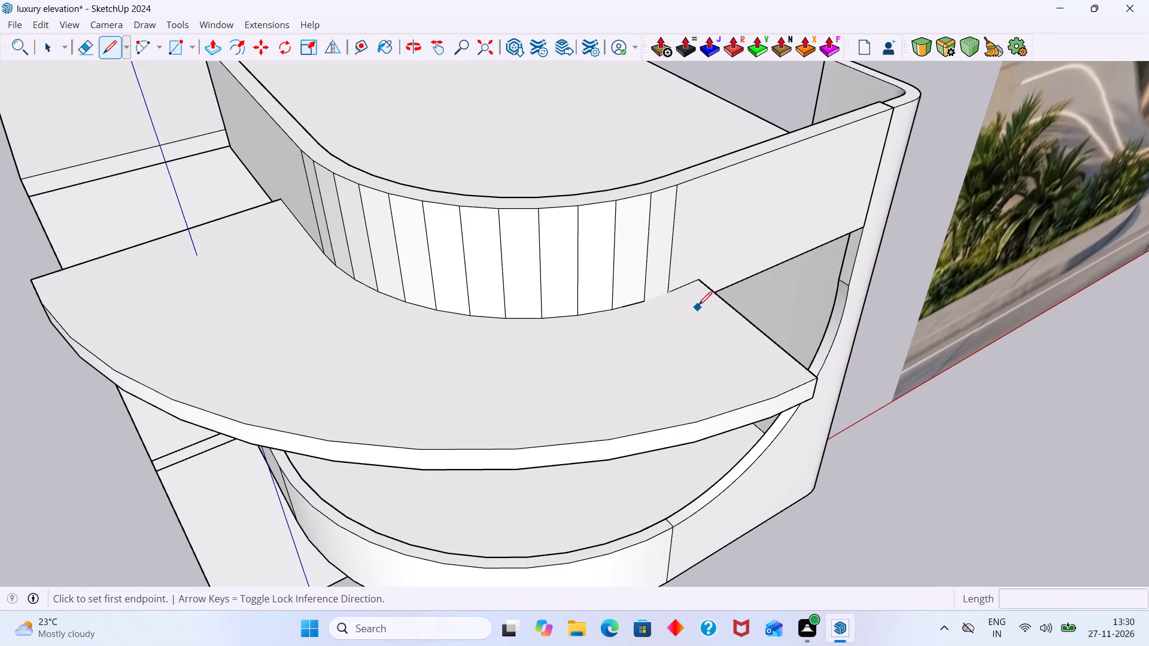
scroll(698, 304, up, 13)
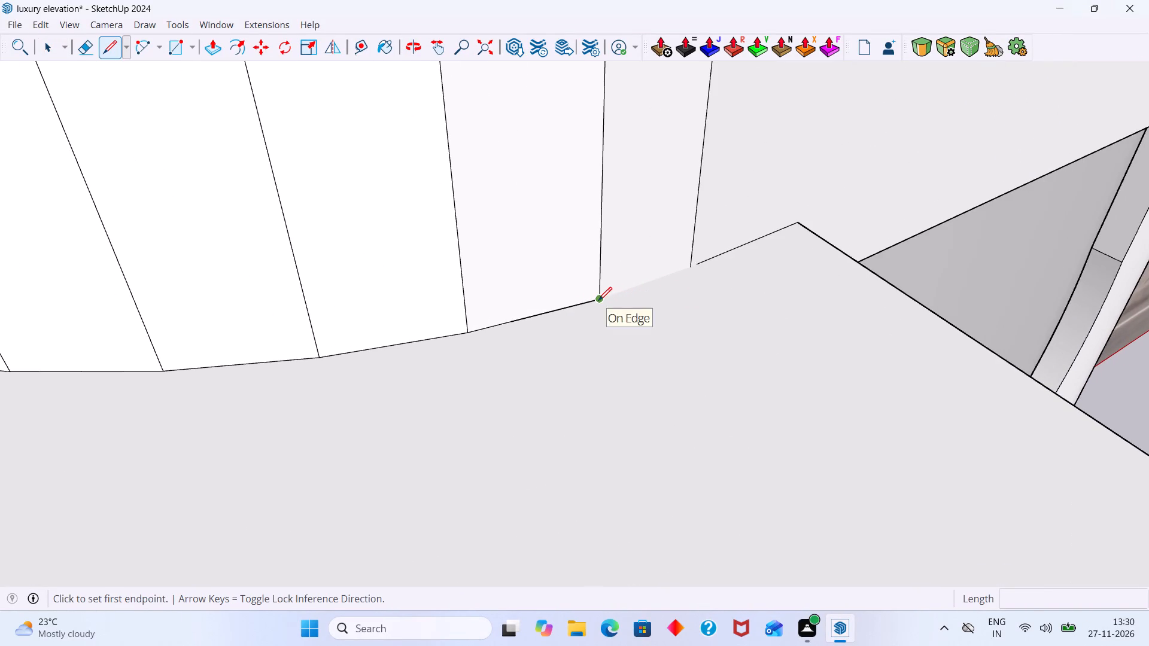
click(598, 300)
click(693, 267)
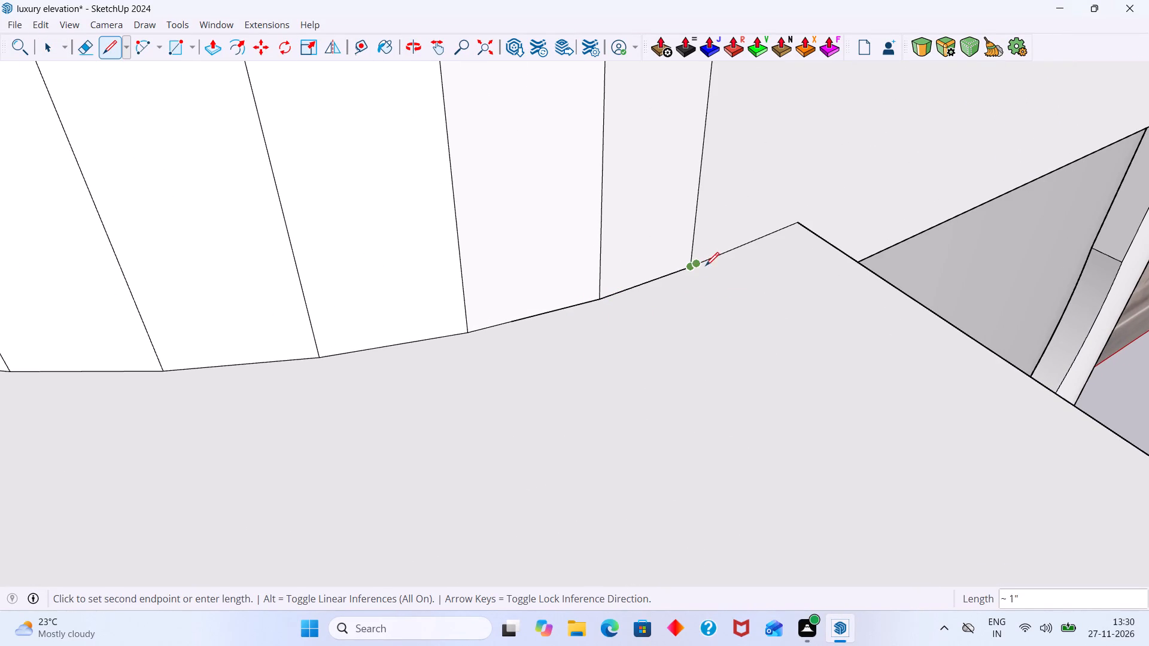
click(797, 221)
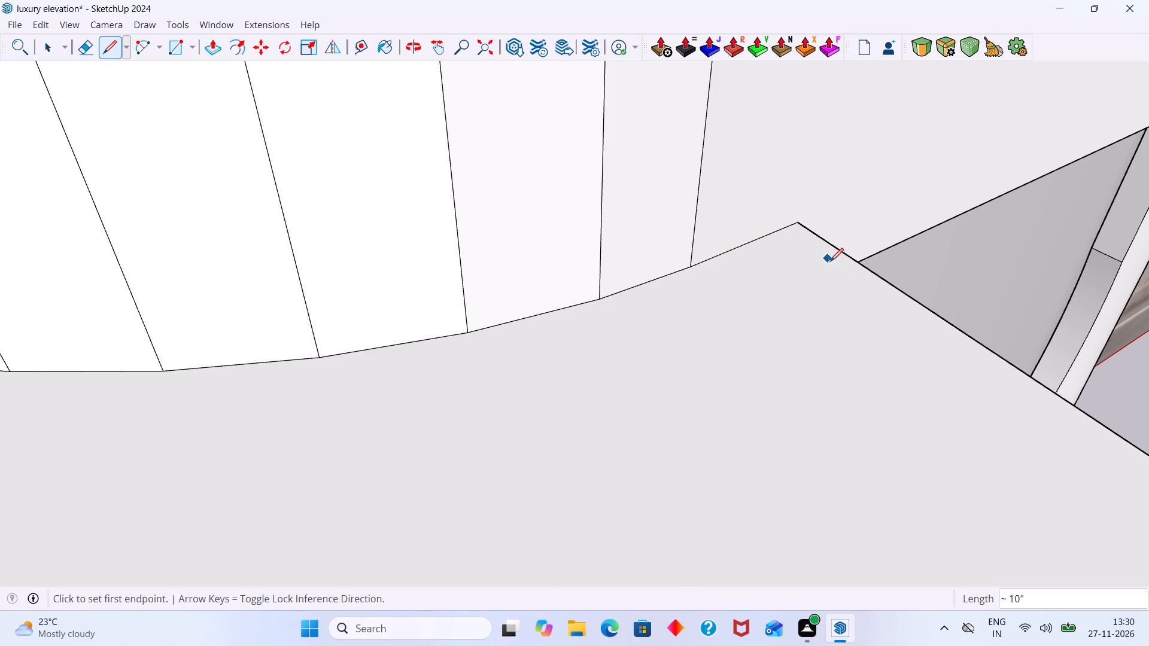
scroll(890, 310, down, 10)
key(space)
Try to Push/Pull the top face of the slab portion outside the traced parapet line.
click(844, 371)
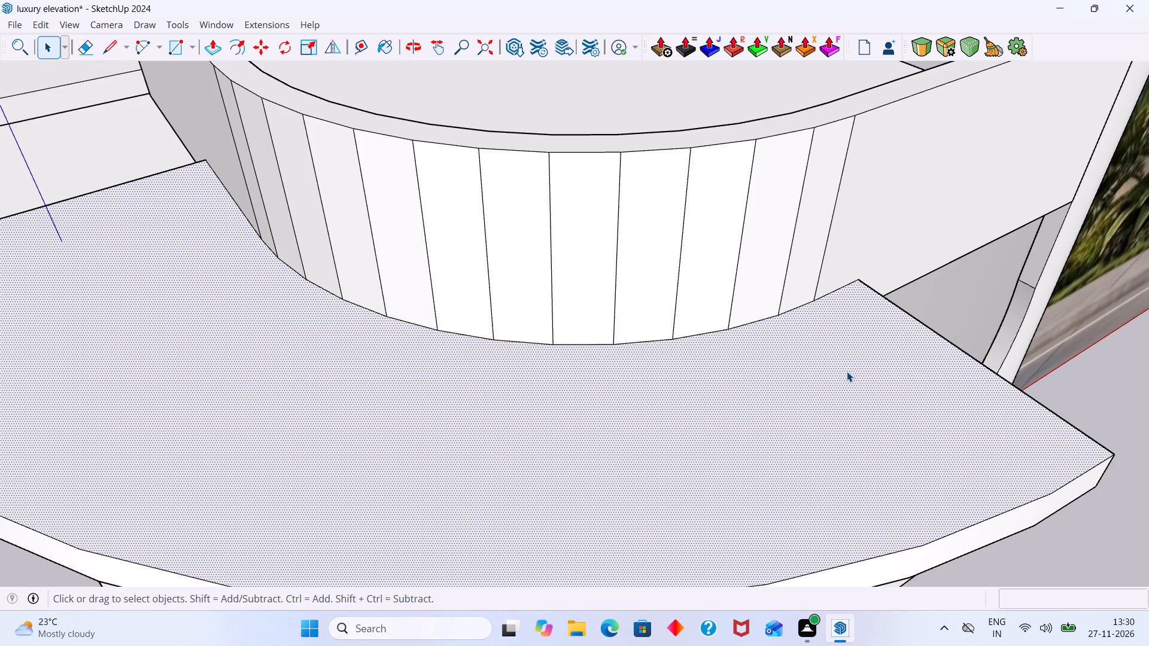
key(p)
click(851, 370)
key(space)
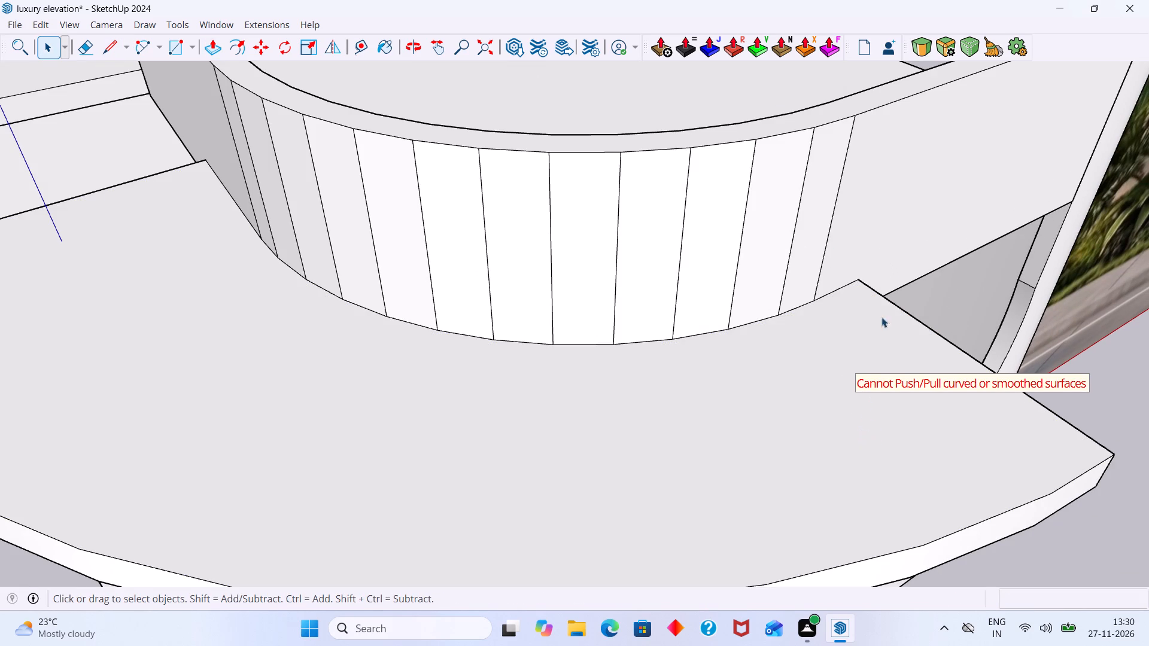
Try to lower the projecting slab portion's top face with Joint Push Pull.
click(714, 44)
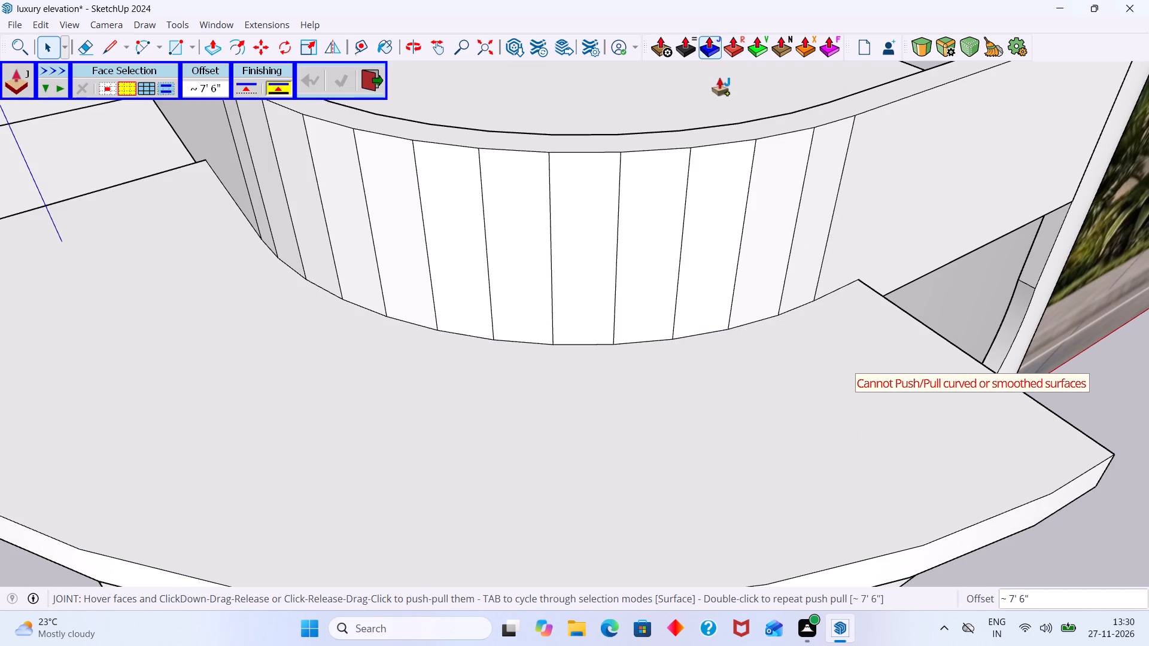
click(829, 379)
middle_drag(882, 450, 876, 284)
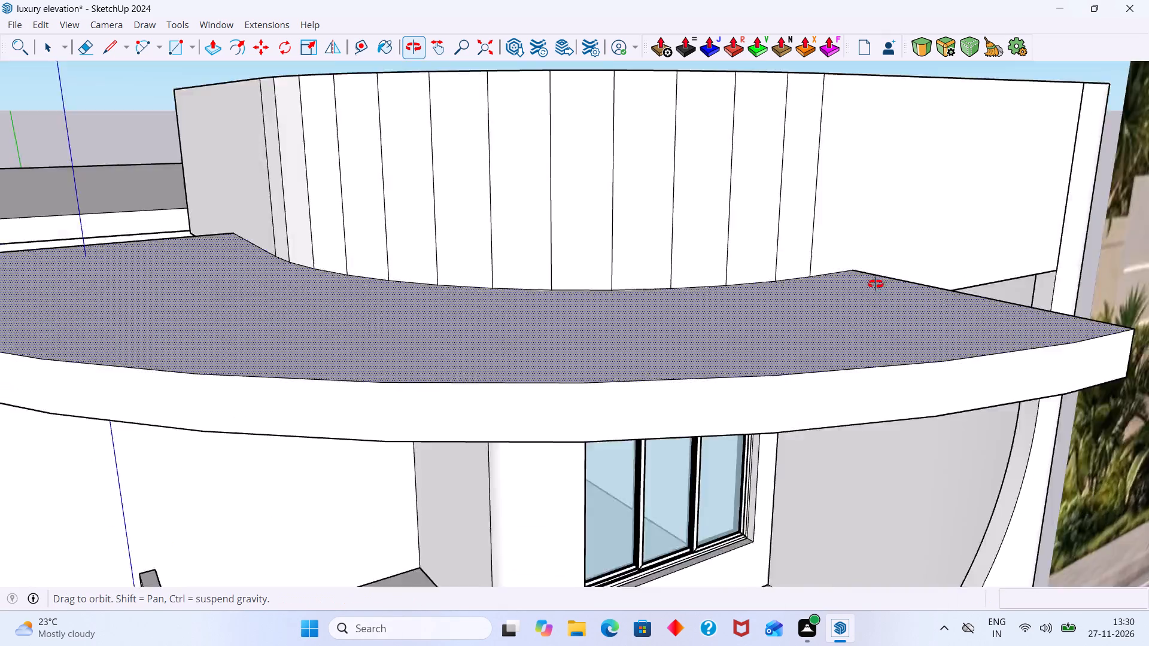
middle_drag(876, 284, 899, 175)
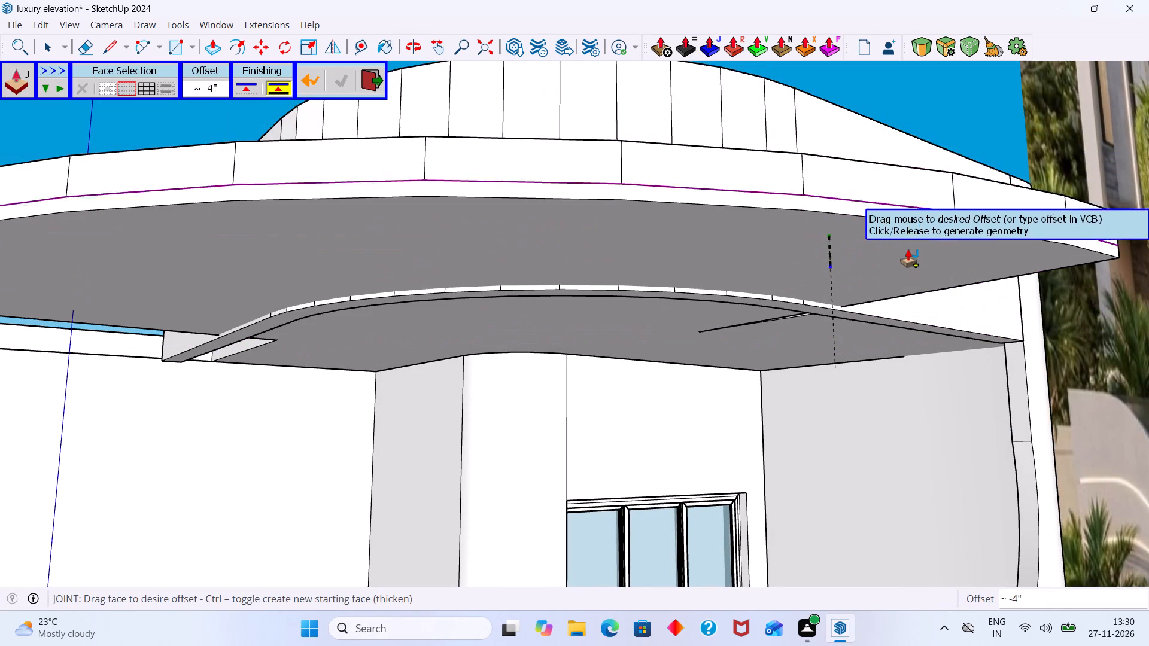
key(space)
Delete the top face of the slab portion projecting beyond the curved parapet.
scroll(955, 261, down, 10)
middle_drag(926, 296, 893, 410)
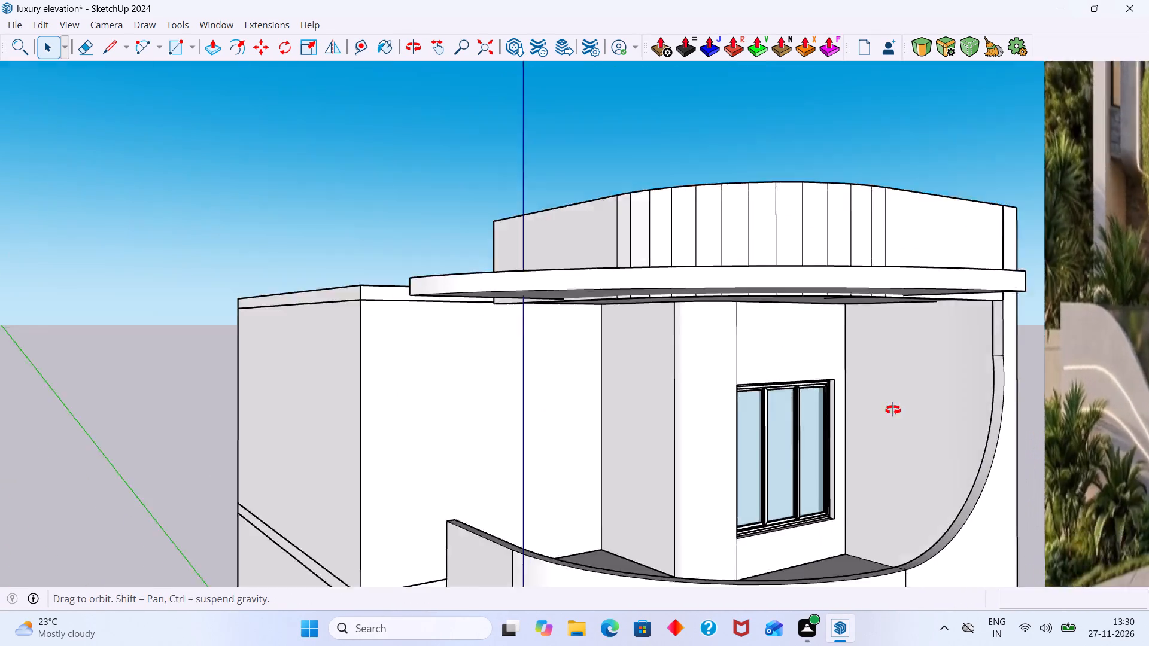
middle_drag(893, 410, 841, 537)
click(720, 406)
key(Delete)
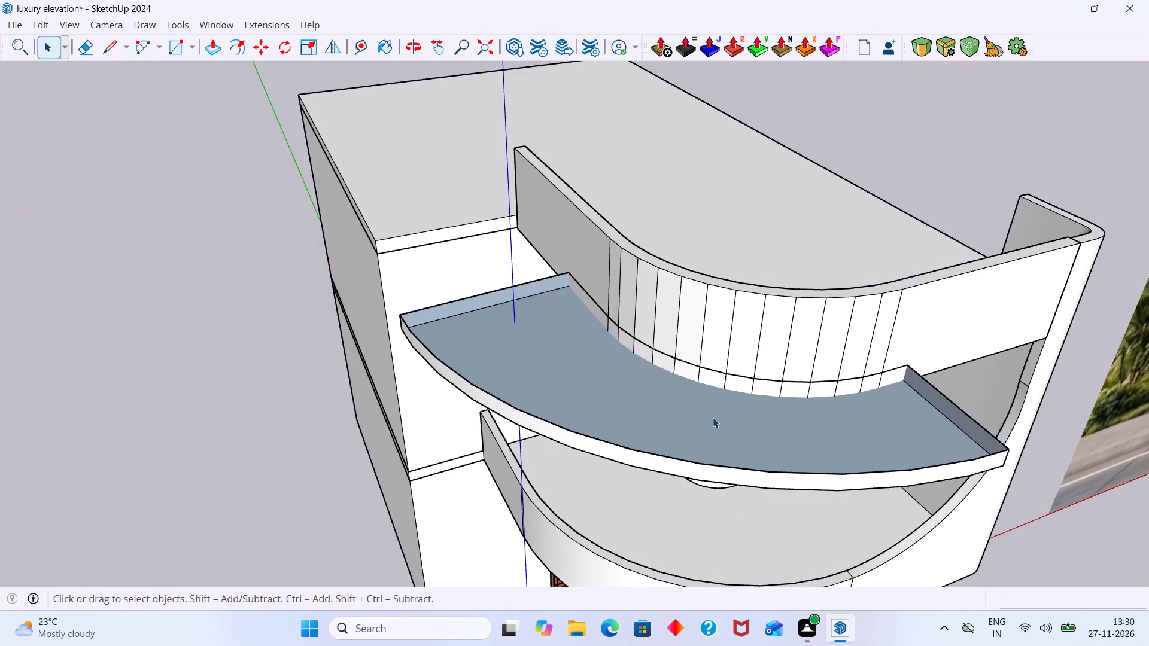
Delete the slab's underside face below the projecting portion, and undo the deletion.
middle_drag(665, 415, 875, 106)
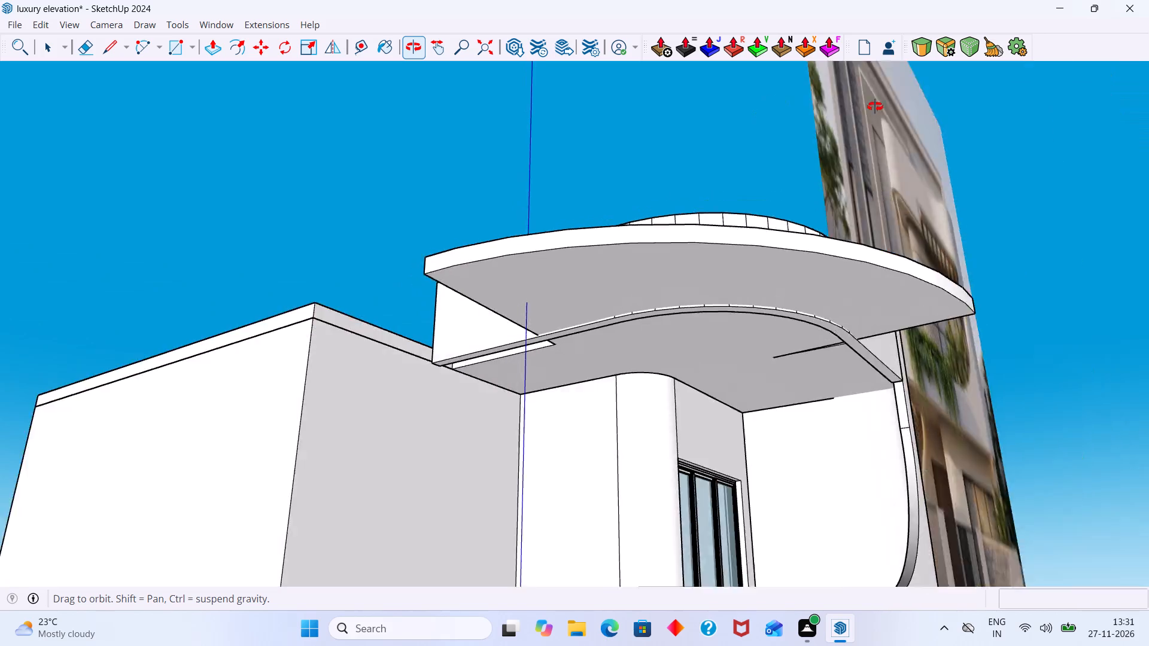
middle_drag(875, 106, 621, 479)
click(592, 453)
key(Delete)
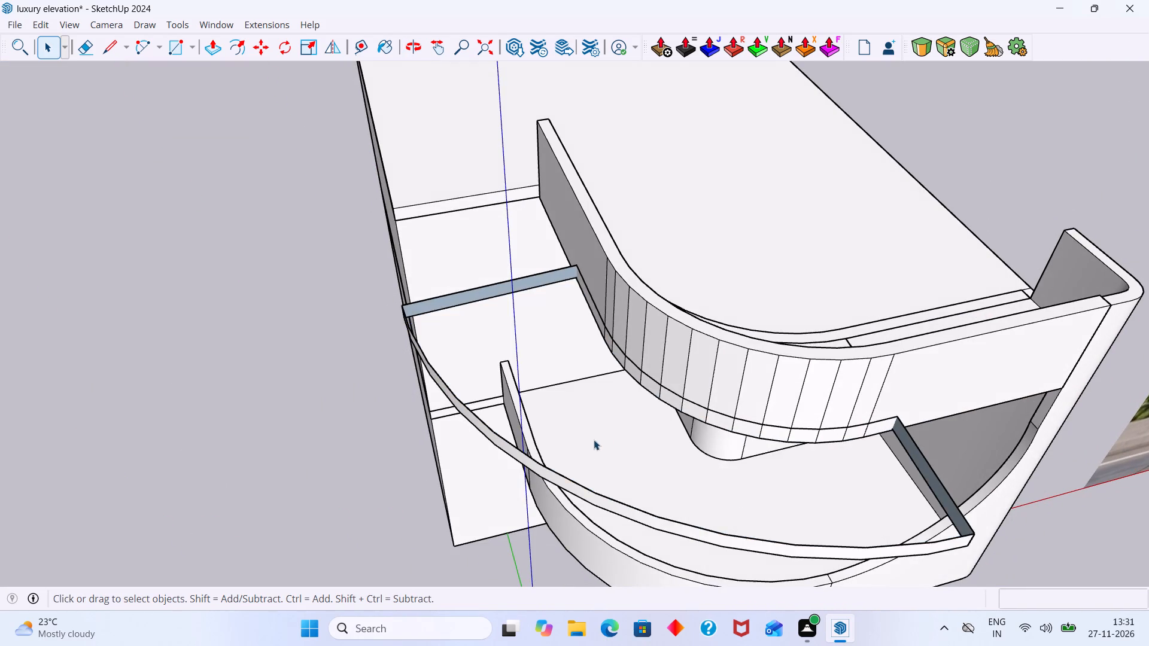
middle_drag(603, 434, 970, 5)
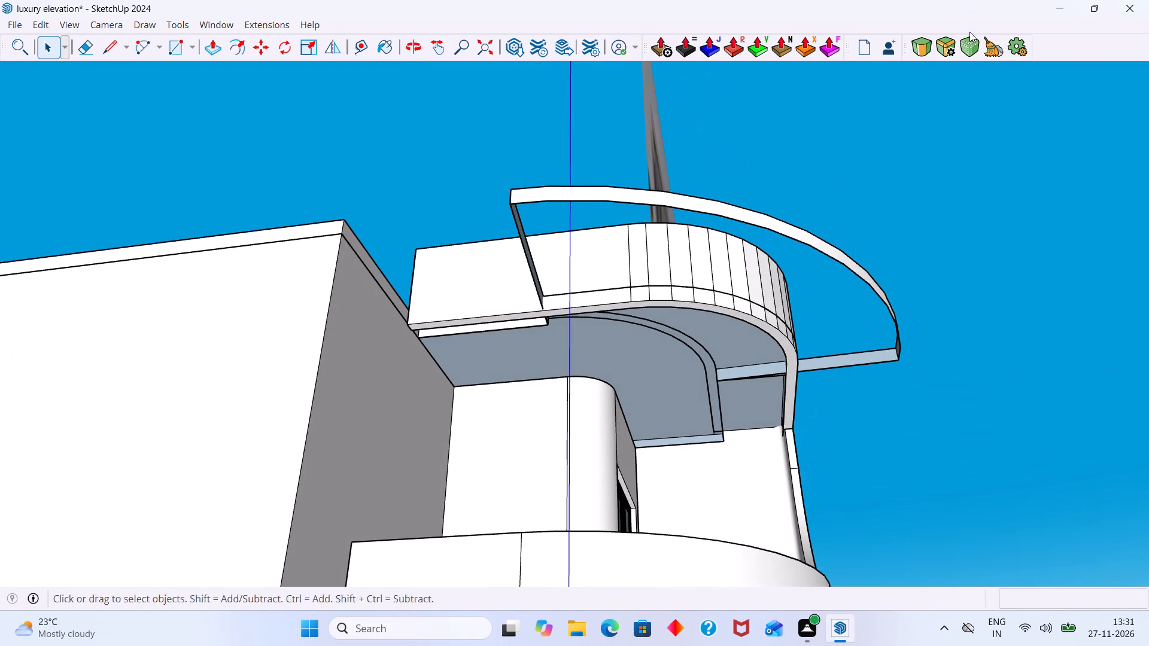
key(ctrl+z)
Erase the edges of the projecting slab's straight end face beside the flat part of the parapet.
middle_drag(775, 244, 537, 203)
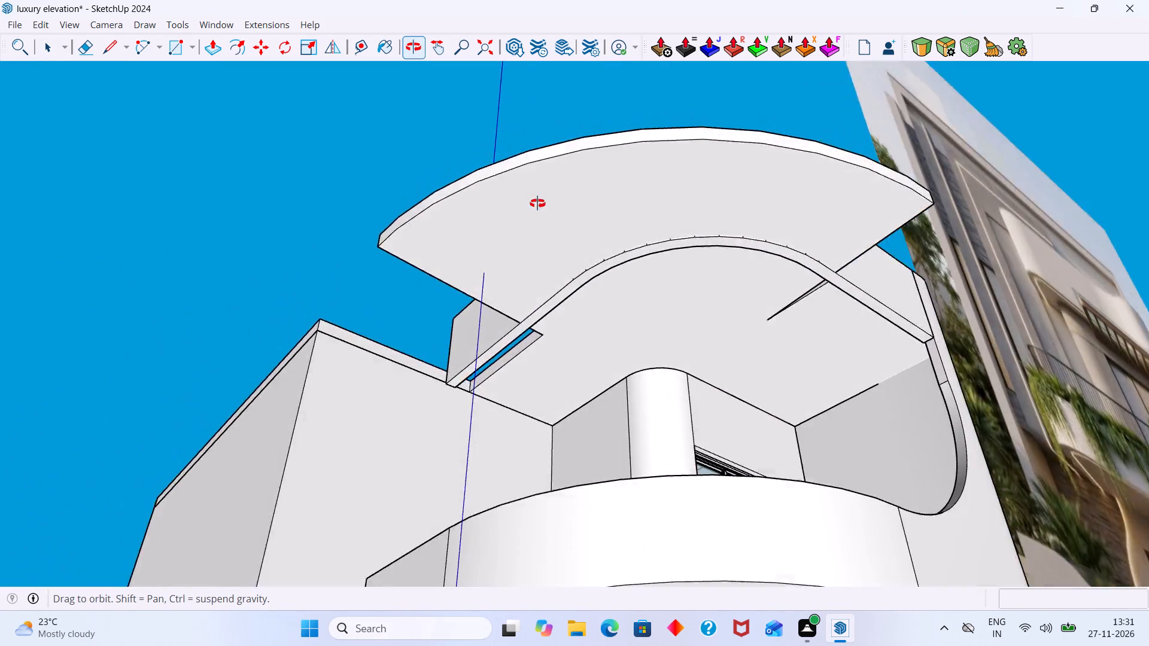
middle_drag(537, 203, 1051, 523)
scroll(624, 352, up, 8)
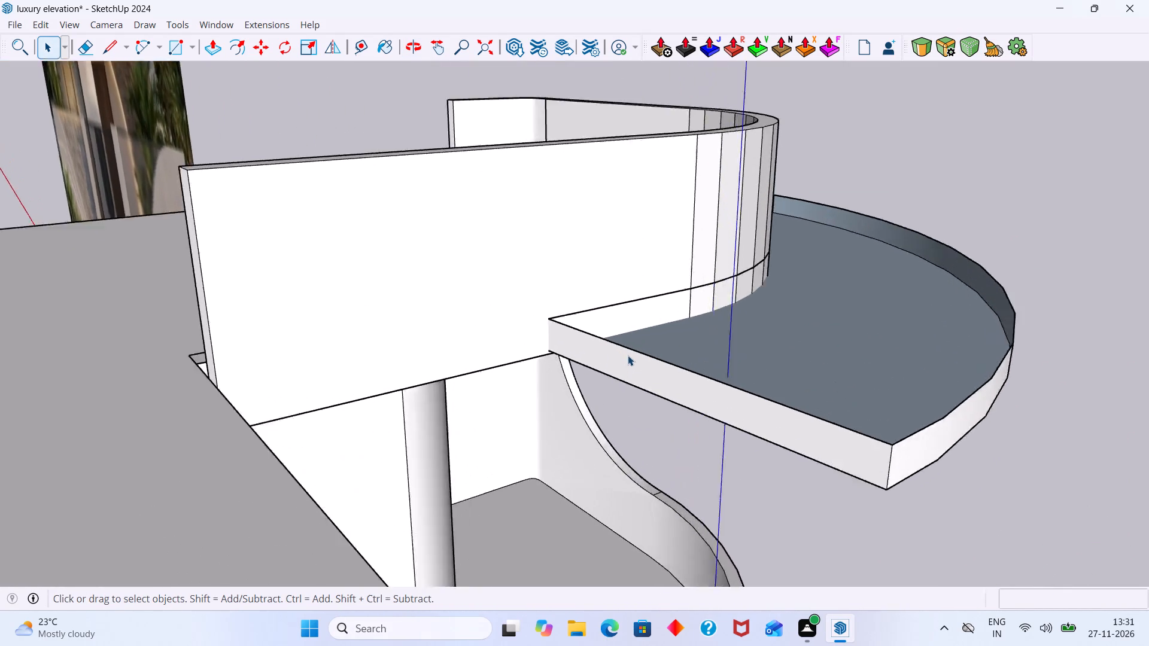
key(e)
drag(599, 299, 599, 302)
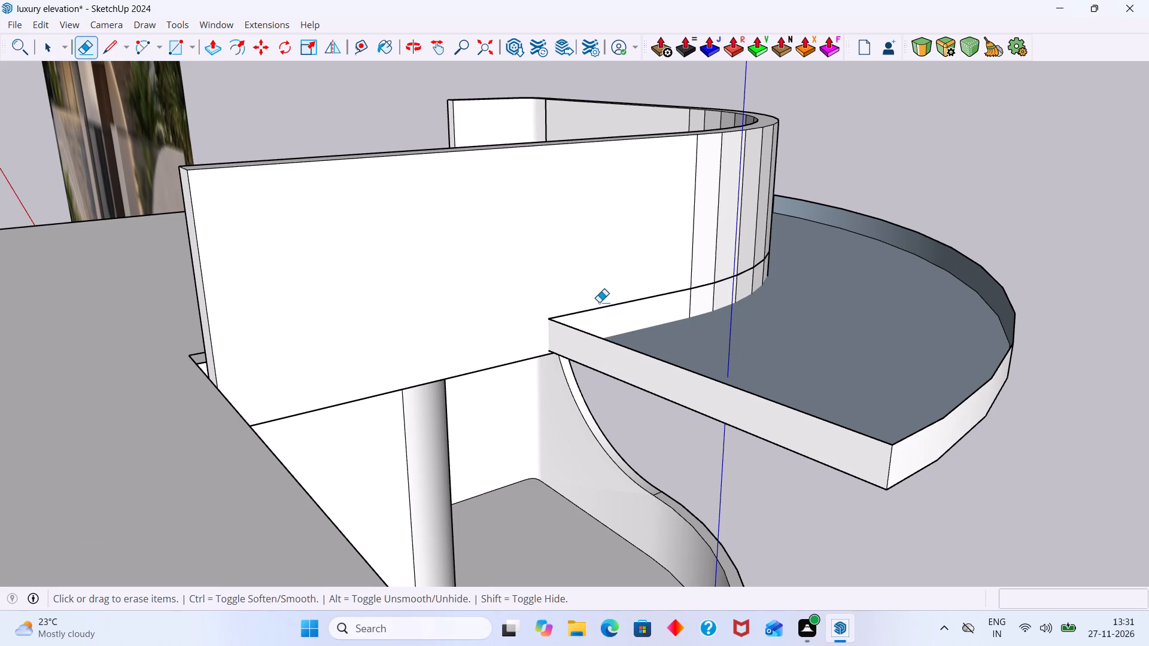
drag(599, 302, 602, 312)
drag(601, 310, 573, 327)
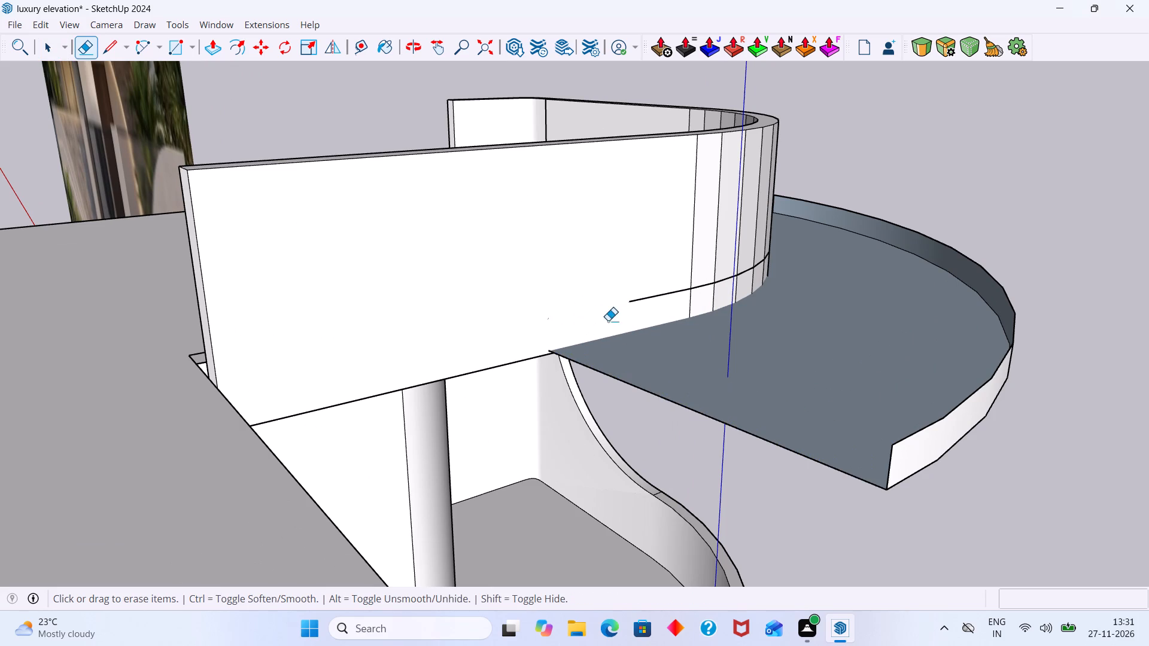
Erase the corner and top edges of the first segments of the projecting slab's outer curved rim.
middle_drag(619, 355, 600, 138)
scroll(711, 184, down, 4)
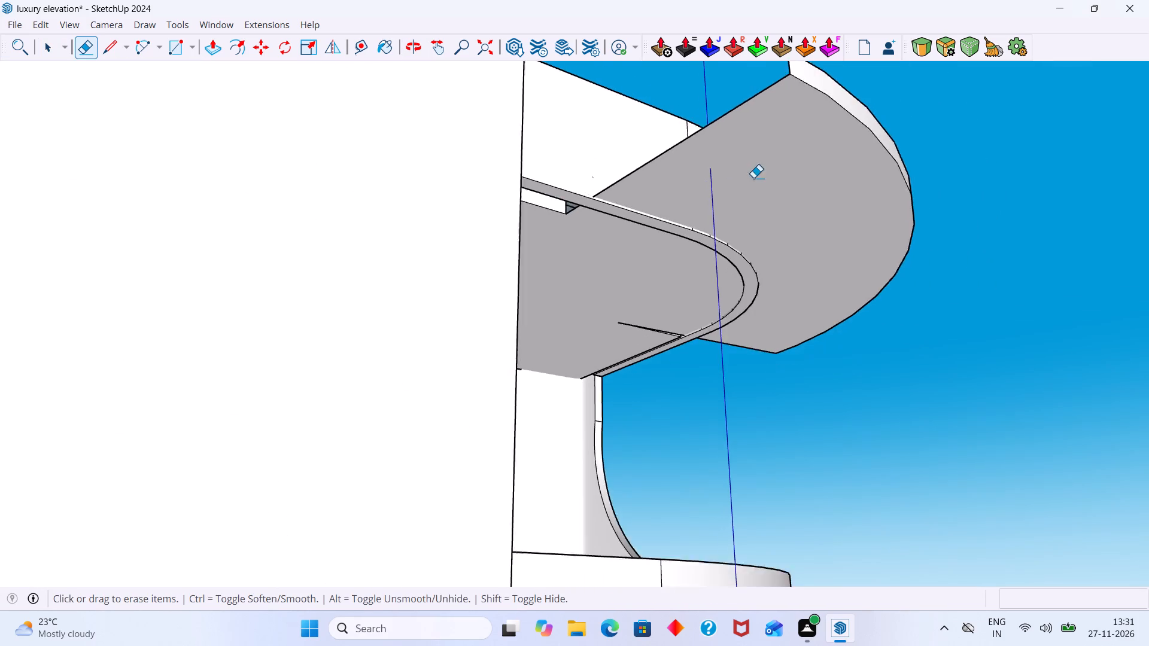
scroll(753, 178, down, 1)
middle_drag(795, 172, 735, 246)
scroll(727, 152, up, 3)
drag(692, 166, 718, 159)
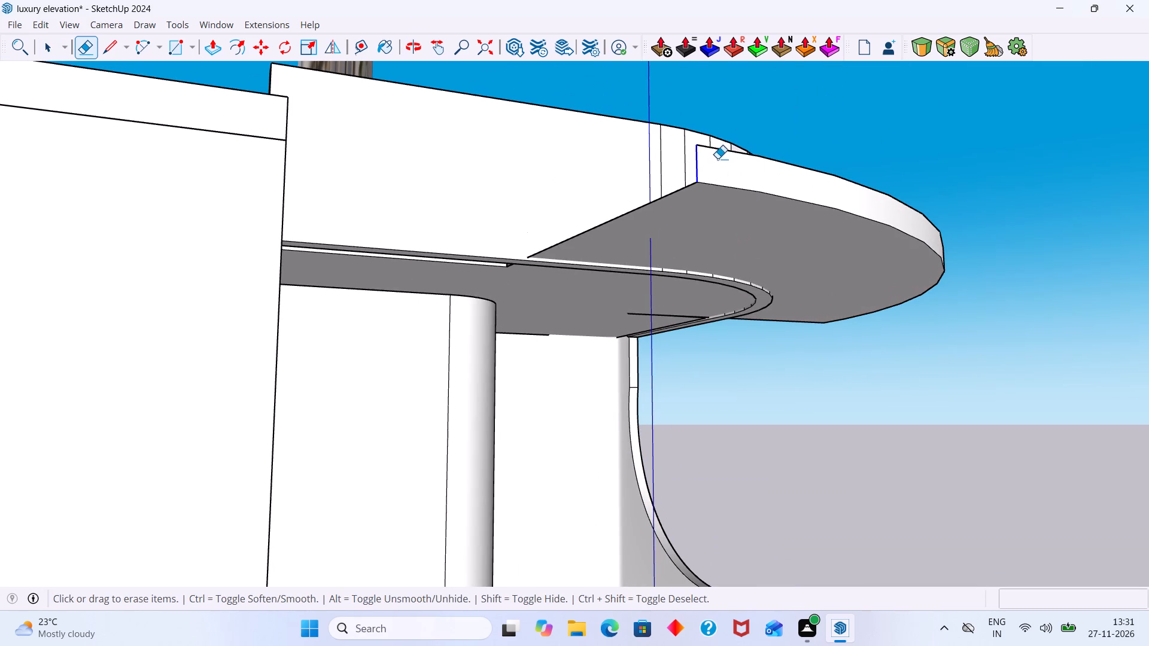
drag(718, 159, 719, 157)
middle_drag(762, 145, 741, 239)
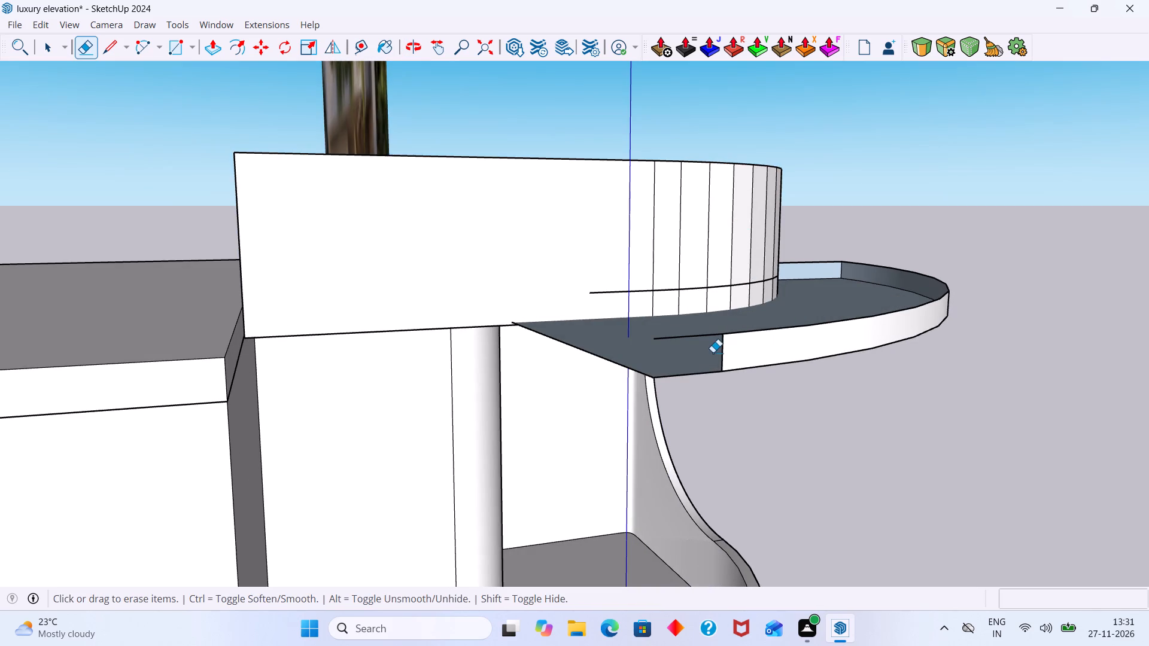
drag(713, 348, 899, 303)
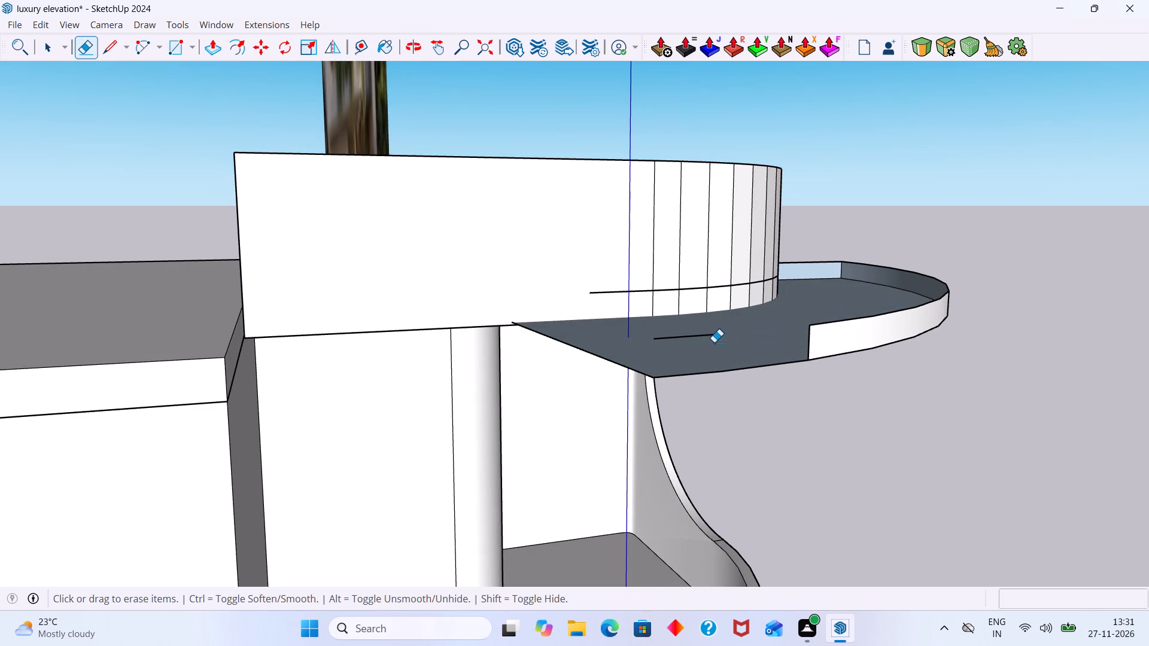
drag(713, 342, 698, 328)
Erase the leftover slab line across the parapet's outer face, from the flat part around the curve.
drag(642, 284, 643, 296)
scroll(644, 294, down, 3)
middle_drag(652, 278, 523, 340)
scroll(714, 320, up, 9)
drag(699, 321, 695, 299)
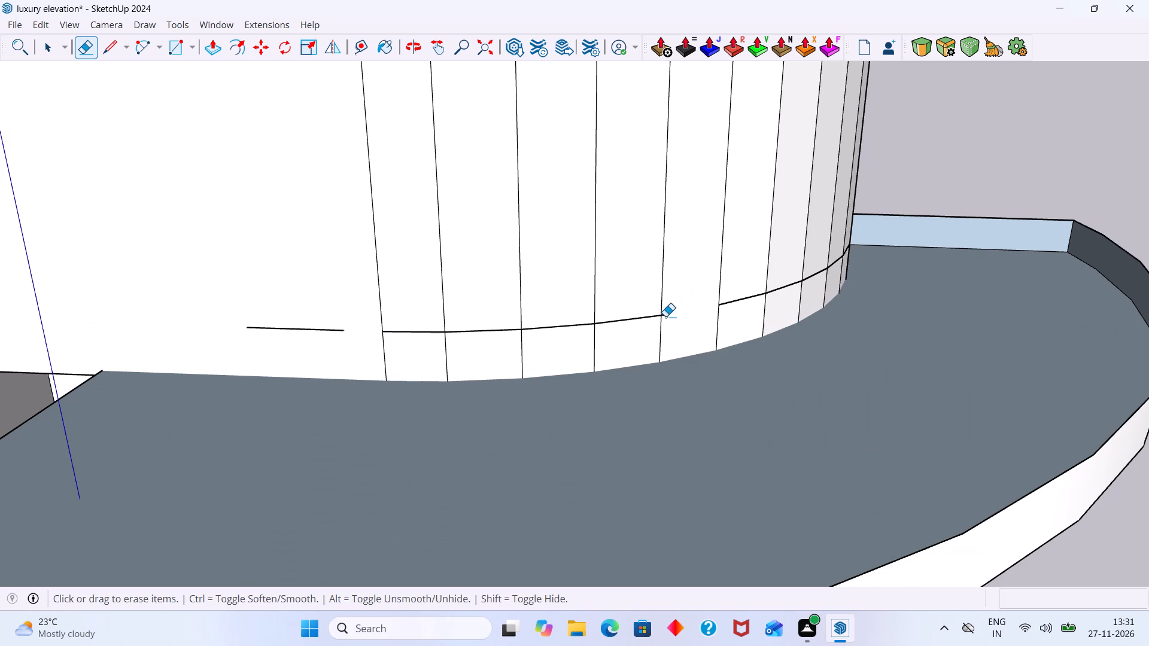
shift+drag(645, 325, 637, 312)
shift+drag(568, 333, 558, 310)
drag(550, 346, 539, 325)
drag(510, 343, 495, 318)
drag(431, 343, 416, 319)
drag(321, 340, 317, 309)
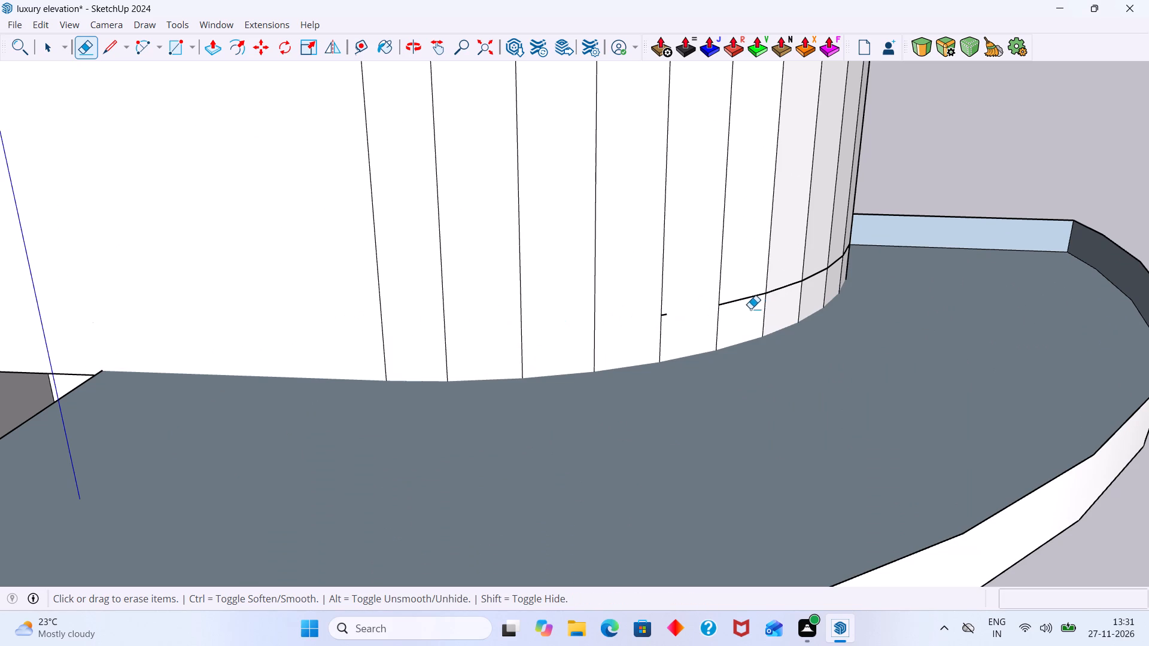
drag(750, 309, 745, 283)
drag(780, 301, 783, 277)
drag(814, 290, 808, 263)
Erase further slab line segments around the parapet's curve, including the short stubs left between the facets.
middle_drag(807, 266, 671, 266)
scroll(817, 309, up, 5)
drag(837, 297, 839, 260)
drag(889, 278, 886, 261)
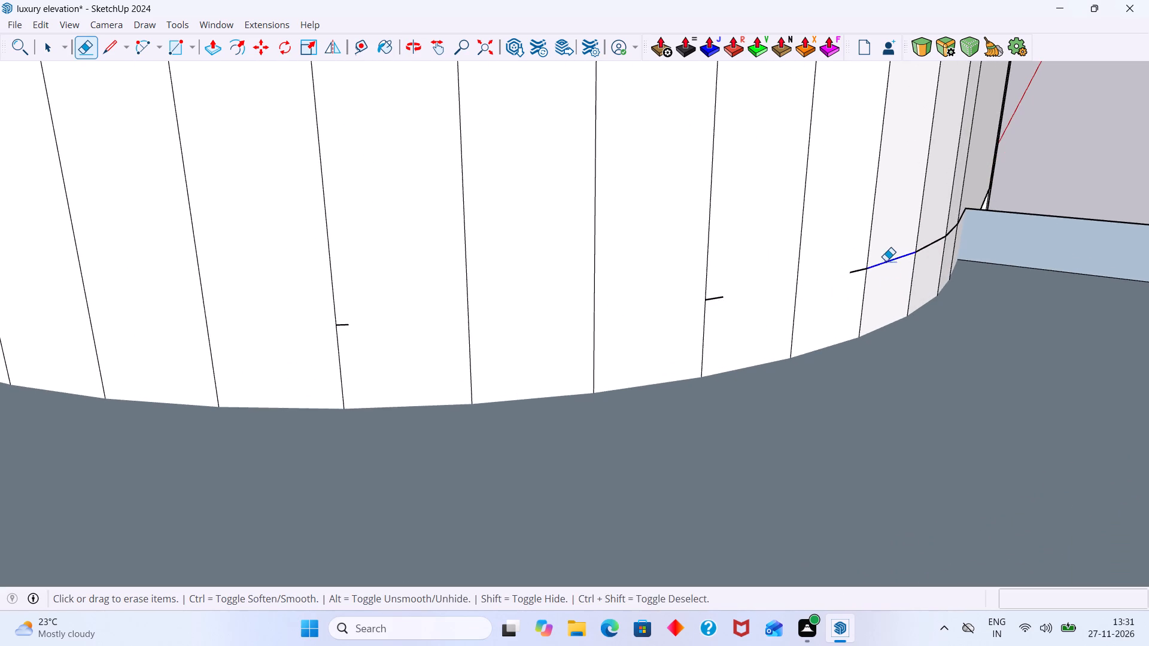
drag(886, 261, 884, 256)
shift+click(858, 272)
shift+click(715, 298)
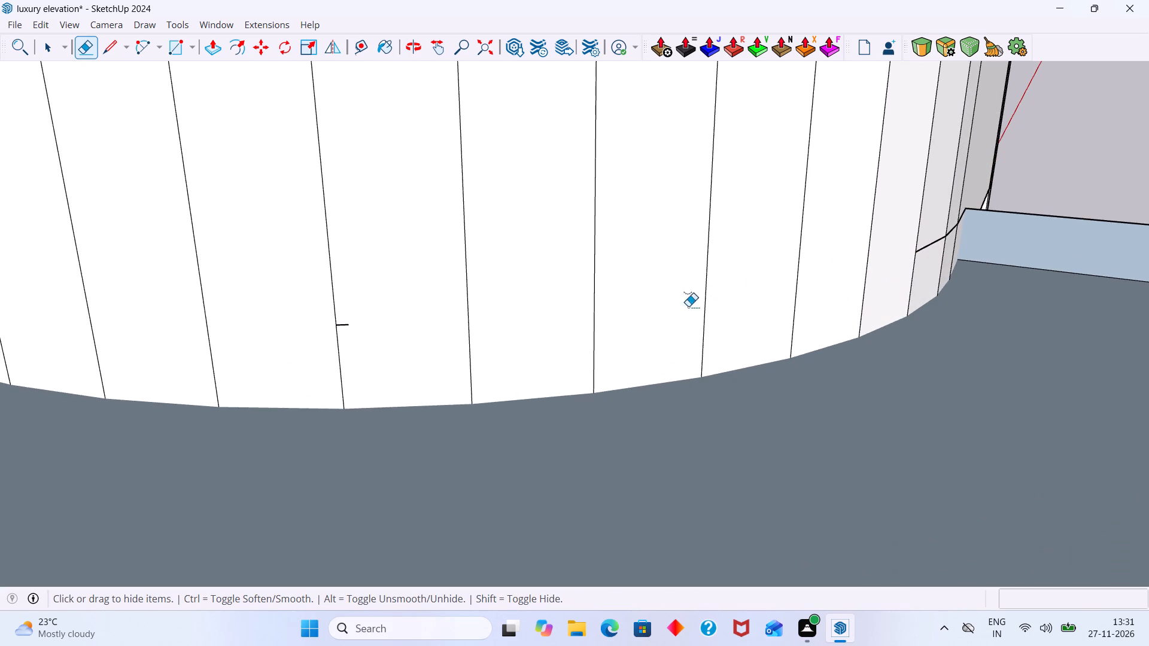
shift+click(341, 327)
Erase the top edge of the slab's other straight end and the remaining line segments on the adjoining parapet facets.
shift+scroll(388, 328, down, 10)
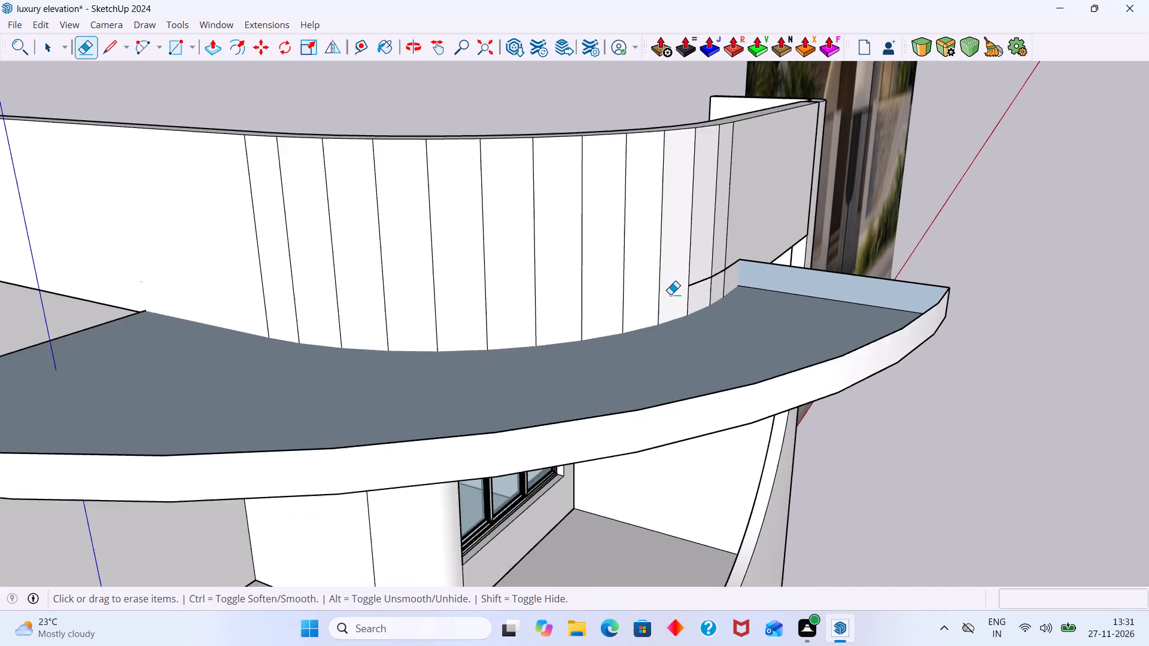
shift+scroll(670, 294, down, 3)
middle_drag(892, 264, 637, 279)
scroll(741, 313, up, 5)
drag(728, 304, 712, 299)
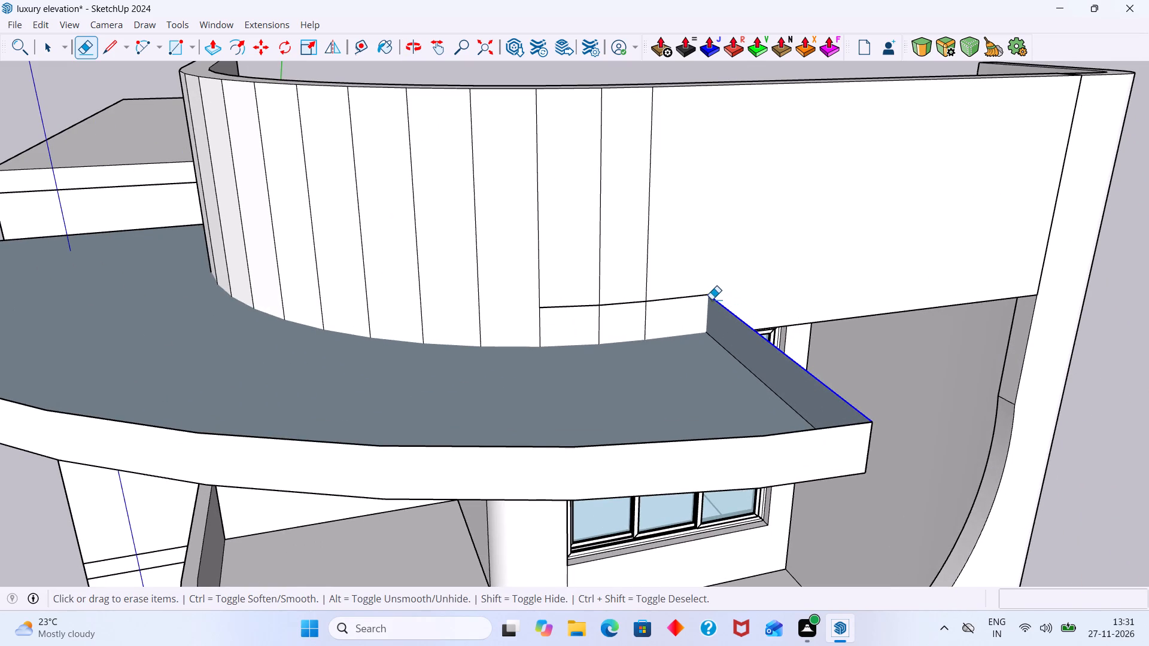
drag(712, 299, 704, 294)
drag(633, 301, 625, 313)
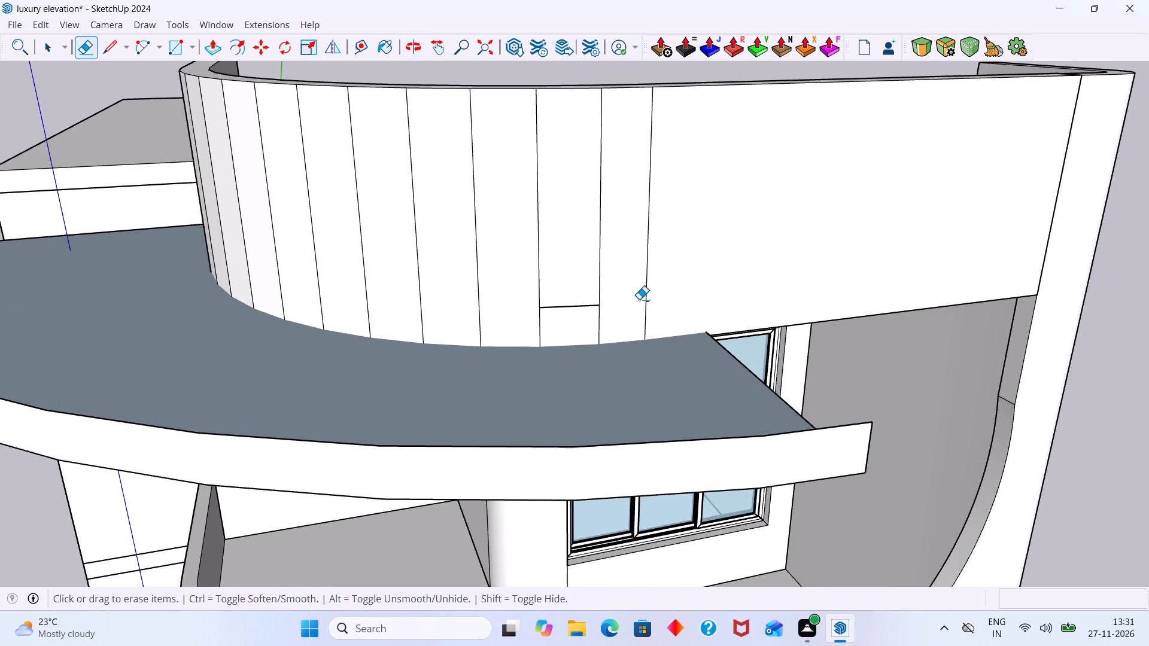
scroll(580, 311, up, 3)
drag(579, 303, 576, 311)
scroll(639, 301, up, 9)
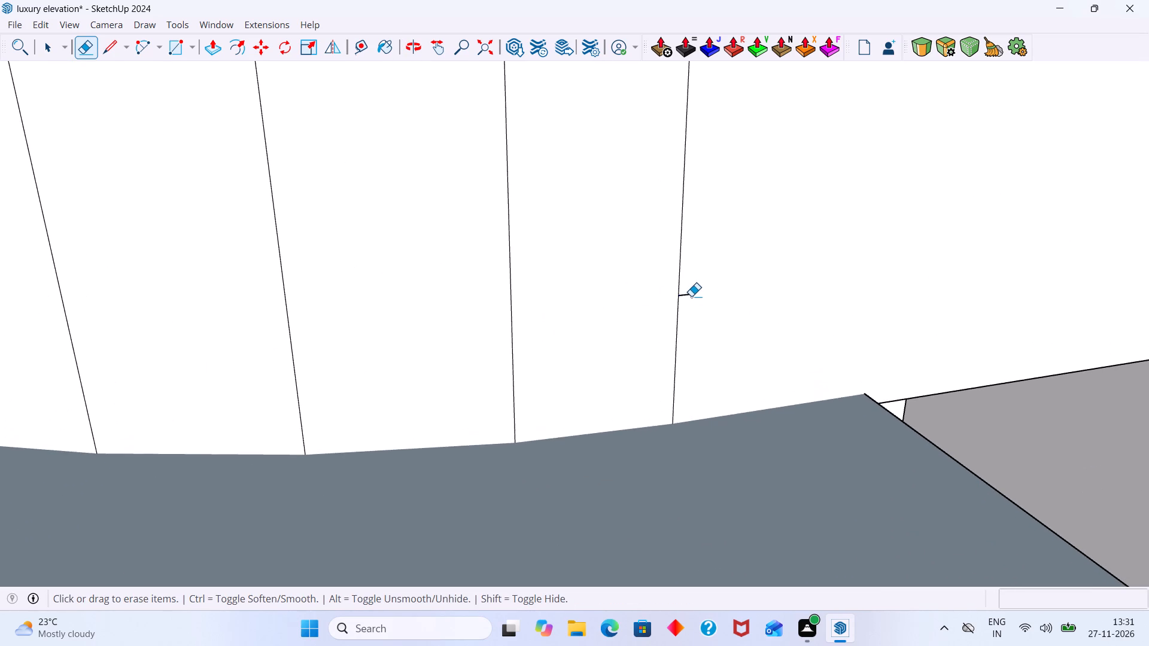
click(691, 296)
scroll(698, 296, up, 1)
Erase the end edge of the outer curved rim at the slab's far corner near the side wall.
scroll(698, 296, down, 20)
scroll(698, 296, down, 5)
middle_drag(806, 338, 858, 359)
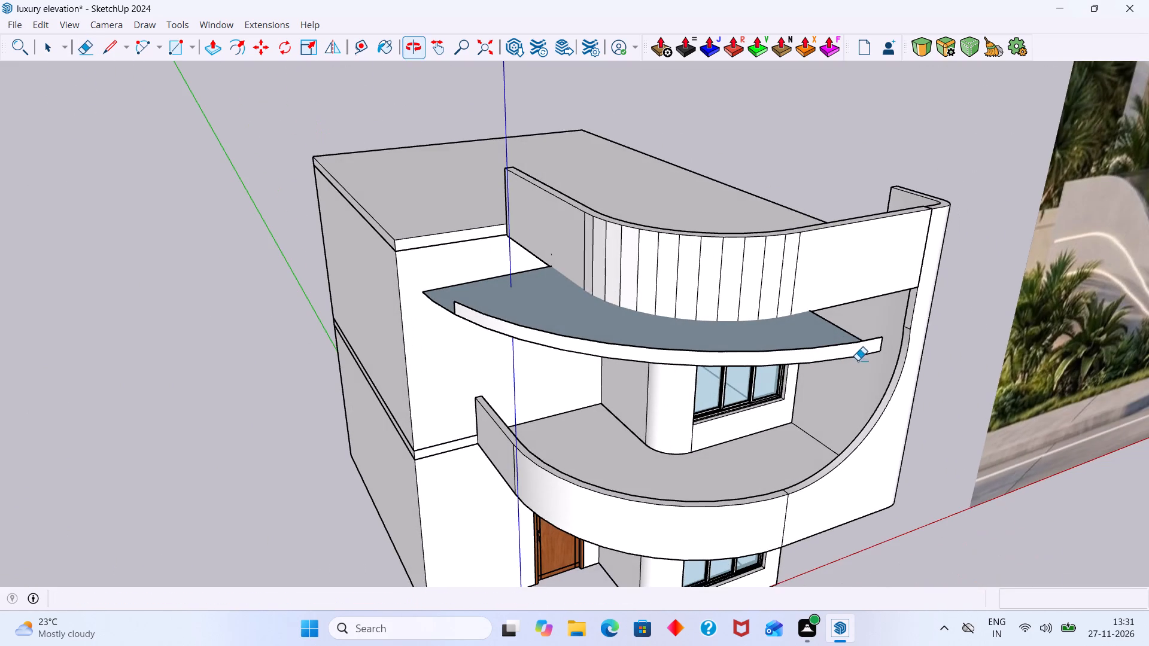
shift+drag(880, 340, 851, 342)
Examine the projecting slab's underside, rim and junction with the parapet from below and above.
middle_drag(837, 354, 767, 145)
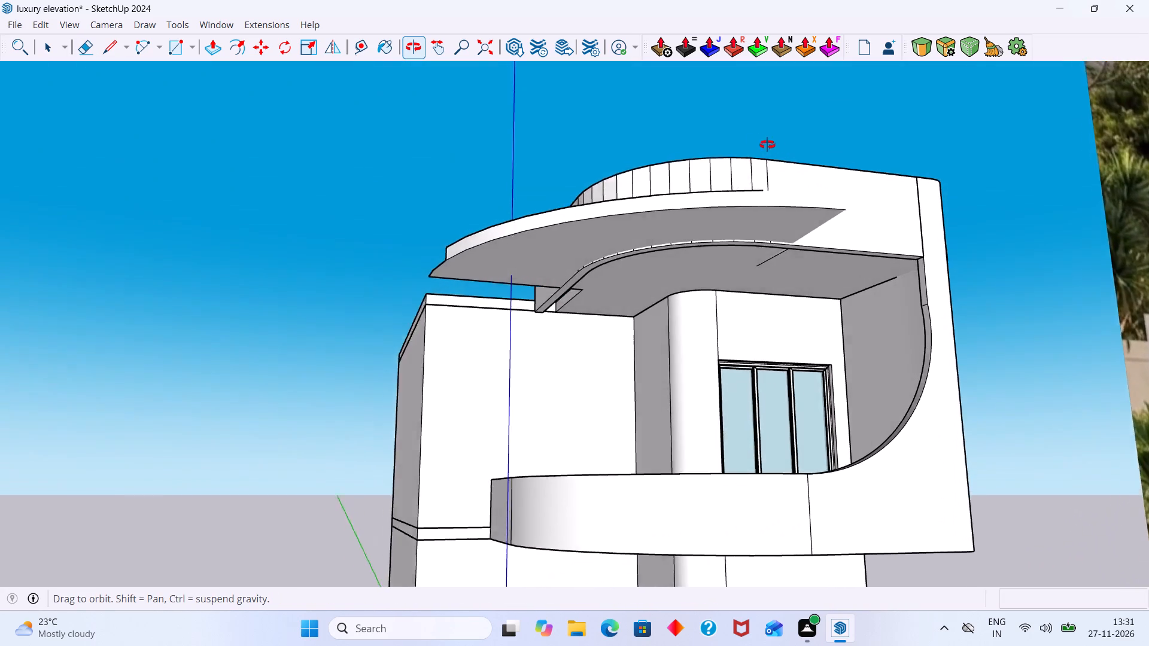
middle_drag(767, 145, 630, 159)
scroll(794, 207, up, 5)
middle_drag(704, 214, 580, 255)
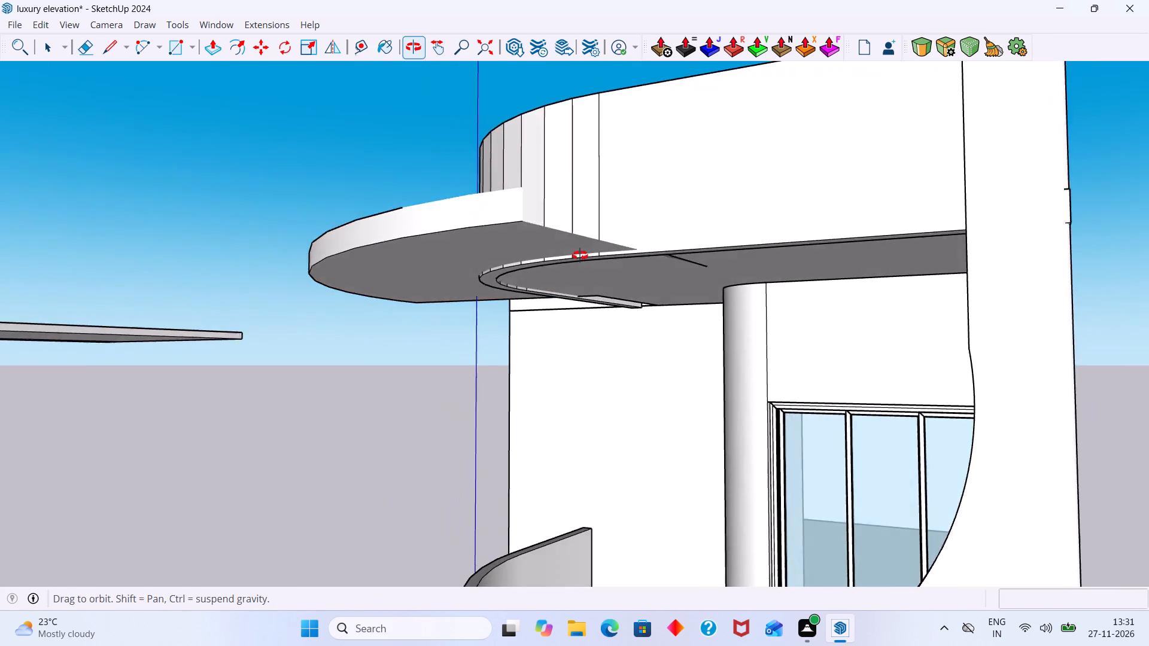
middle_drag(580, 255, 579, 255)
scroll(648, 251, up, 10)
drag(612, 251, 612, 243)
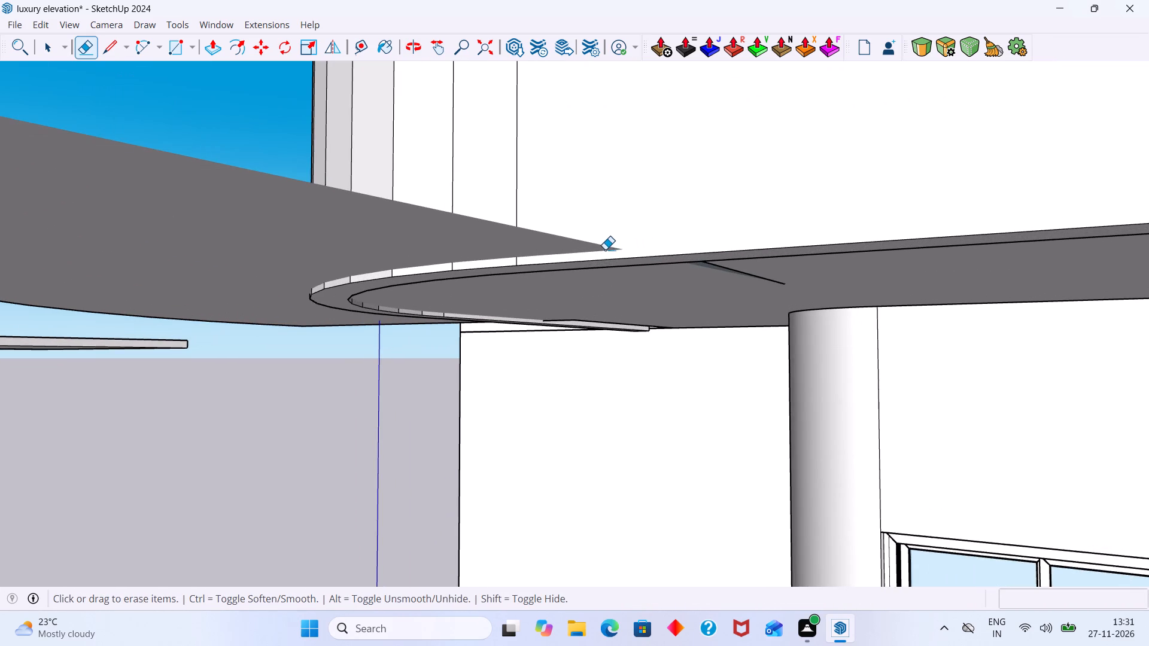
scroll(604, 250, down, 8)
middle_drag(633, 263, 697, 140)
scroll(752, 164, down, 2)
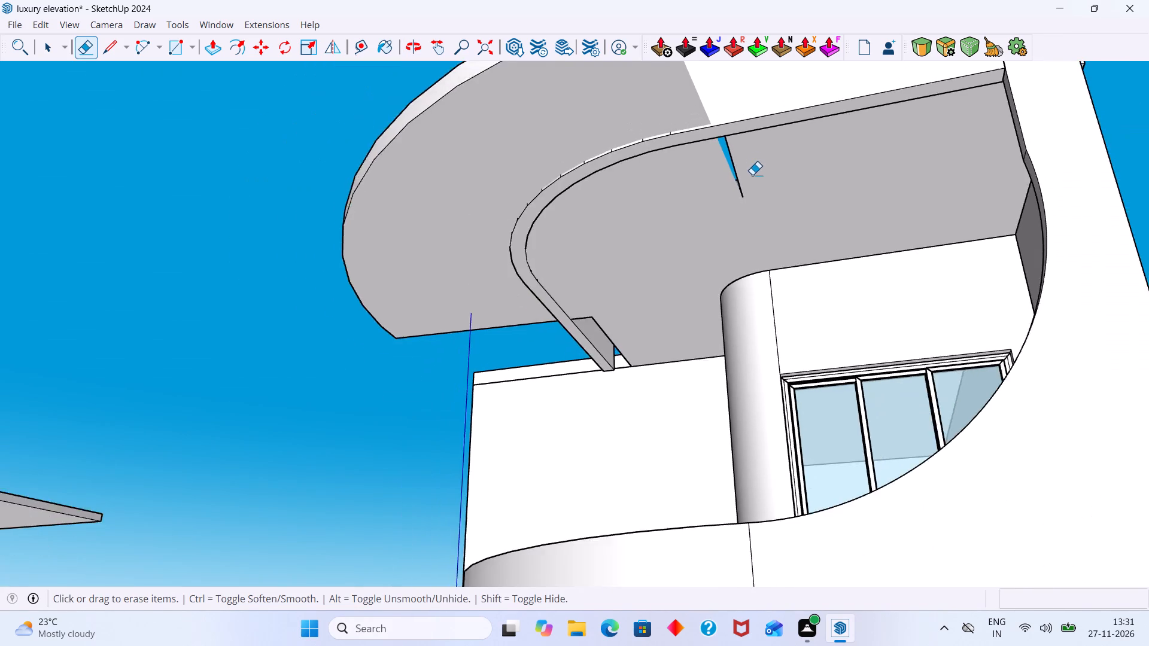
scroll(752, 175, down, 2)
middle_drag(749, 198, 734, 193)
middle_drag(712, 233, 867, 212)
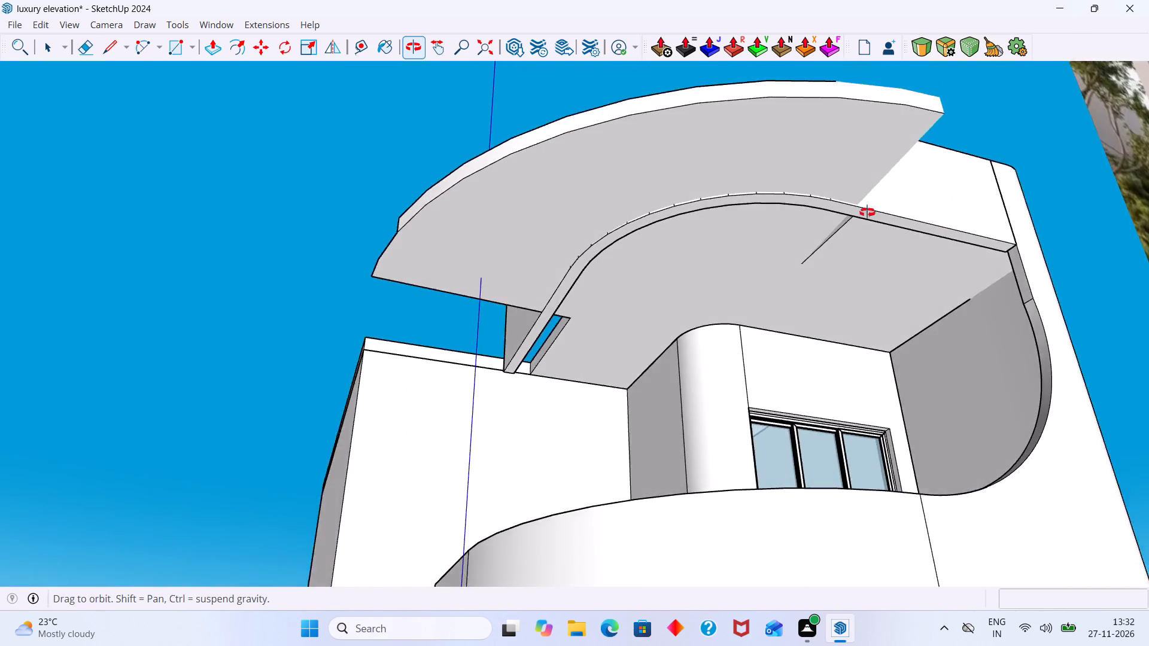
middle_drag(867, 212, 721, 459)
scroll(478, 303, up, 3)
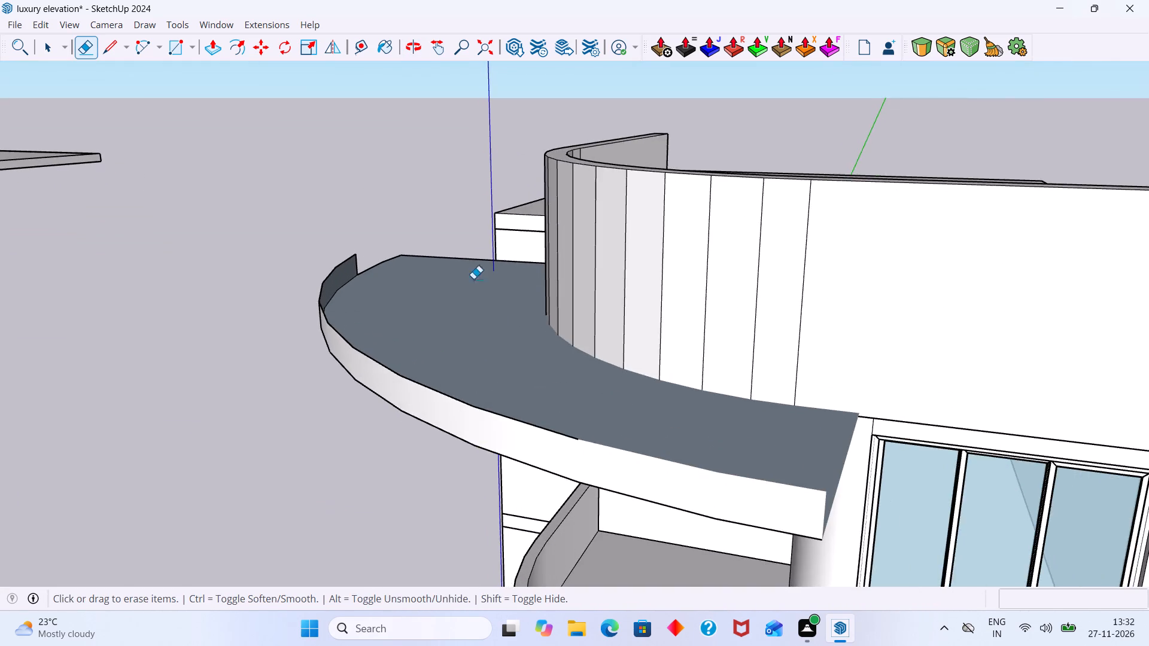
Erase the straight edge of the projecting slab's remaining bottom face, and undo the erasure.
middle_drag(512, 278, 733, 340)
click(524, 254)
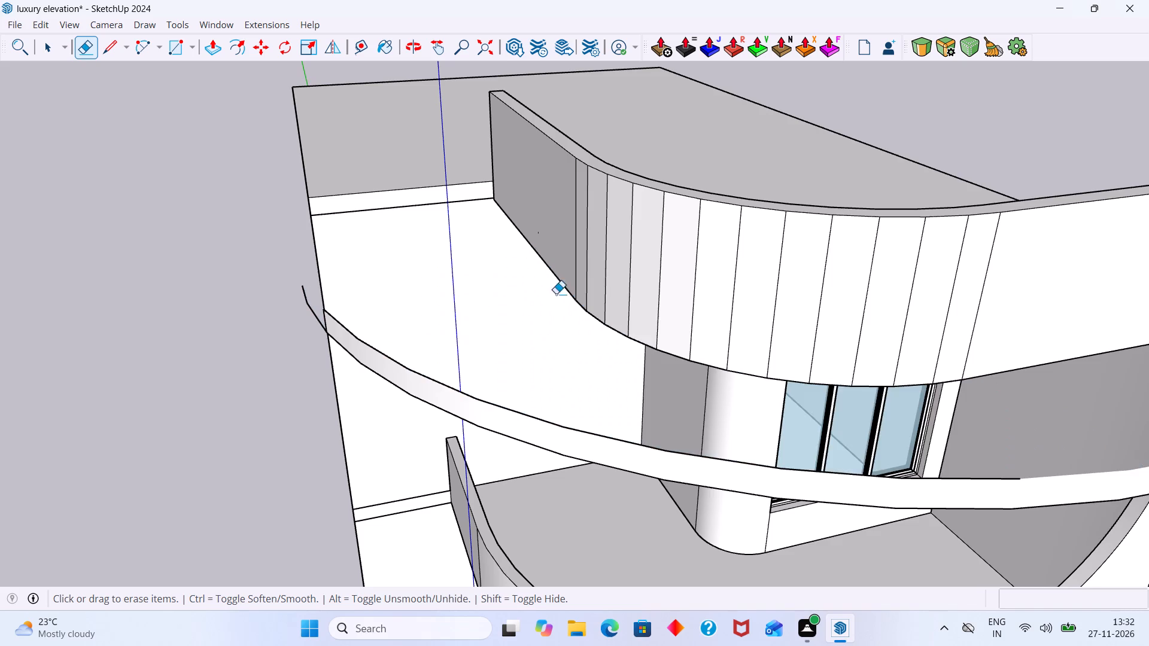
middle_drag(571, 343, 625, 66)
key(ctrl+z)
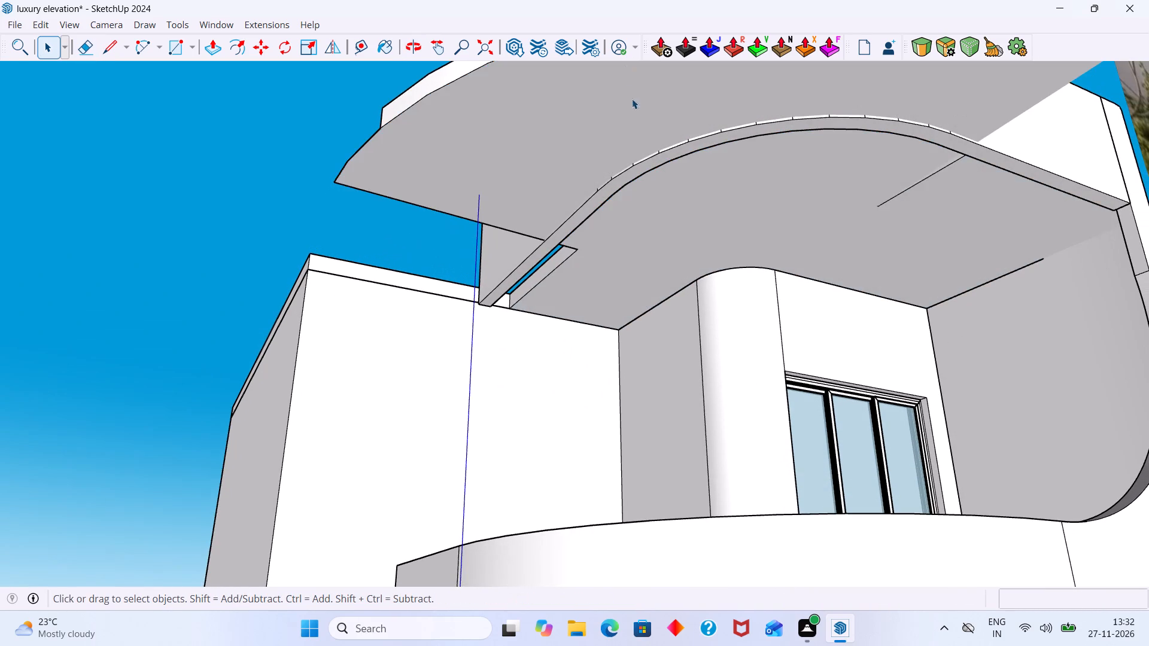
Erase another segment of the projecting slab's outer curved rim near its open end.
scroll(632, 112, down, 6)
middle_drag(628, 178, 710, 115)
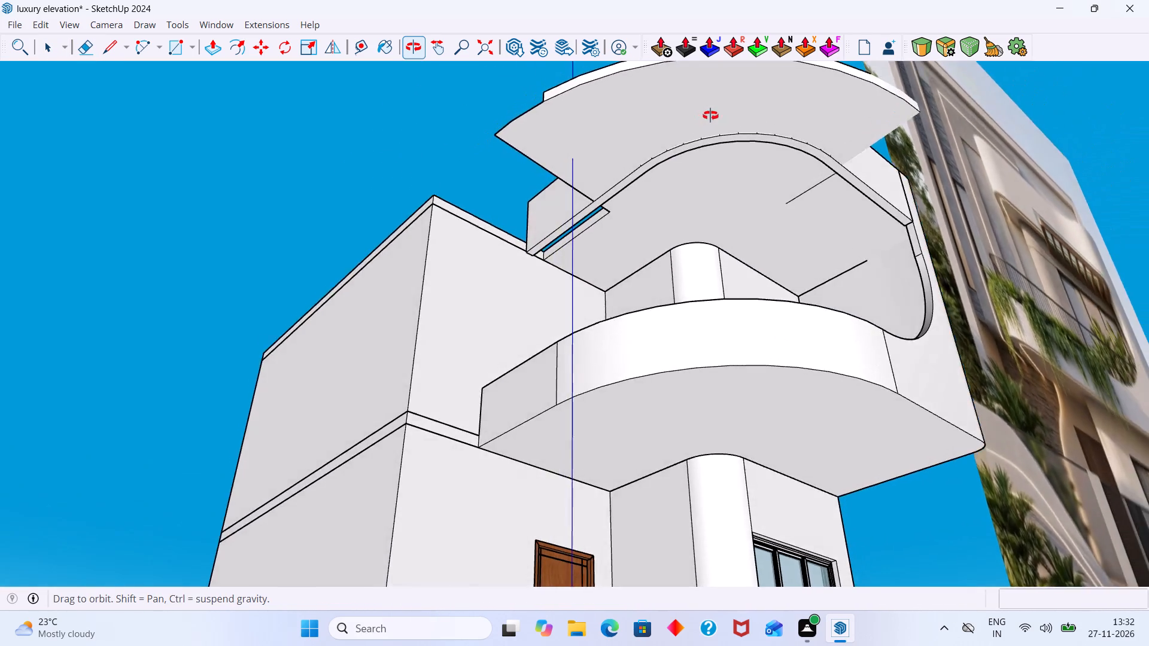
middle_drag(710, 115, 651, 498)
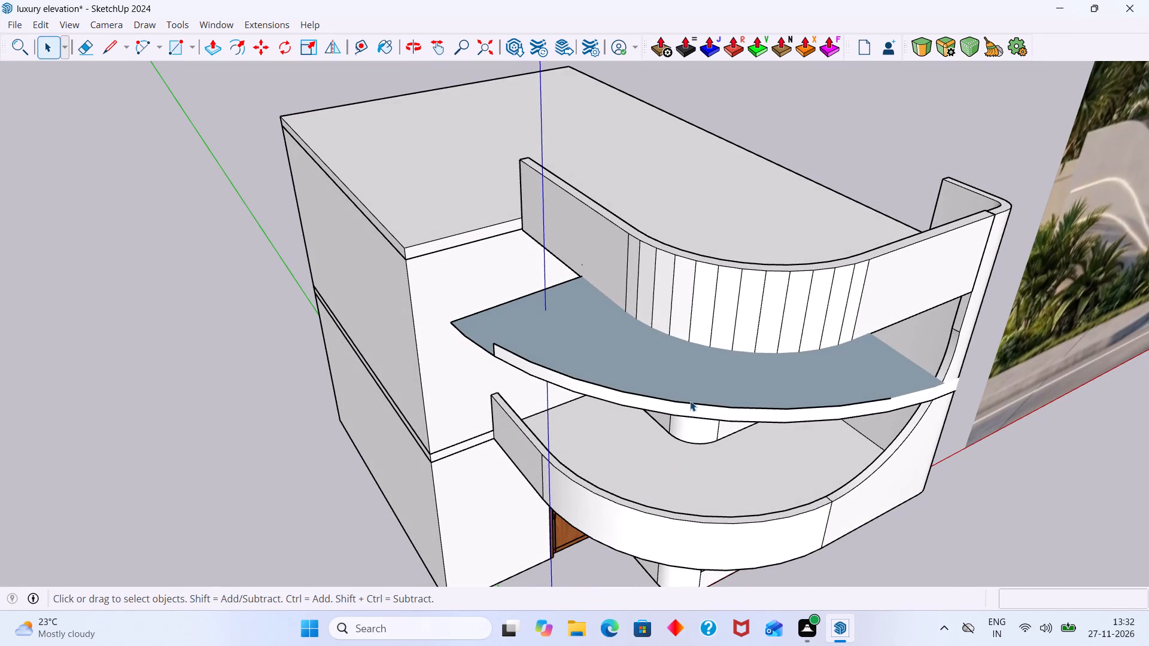
key(e)
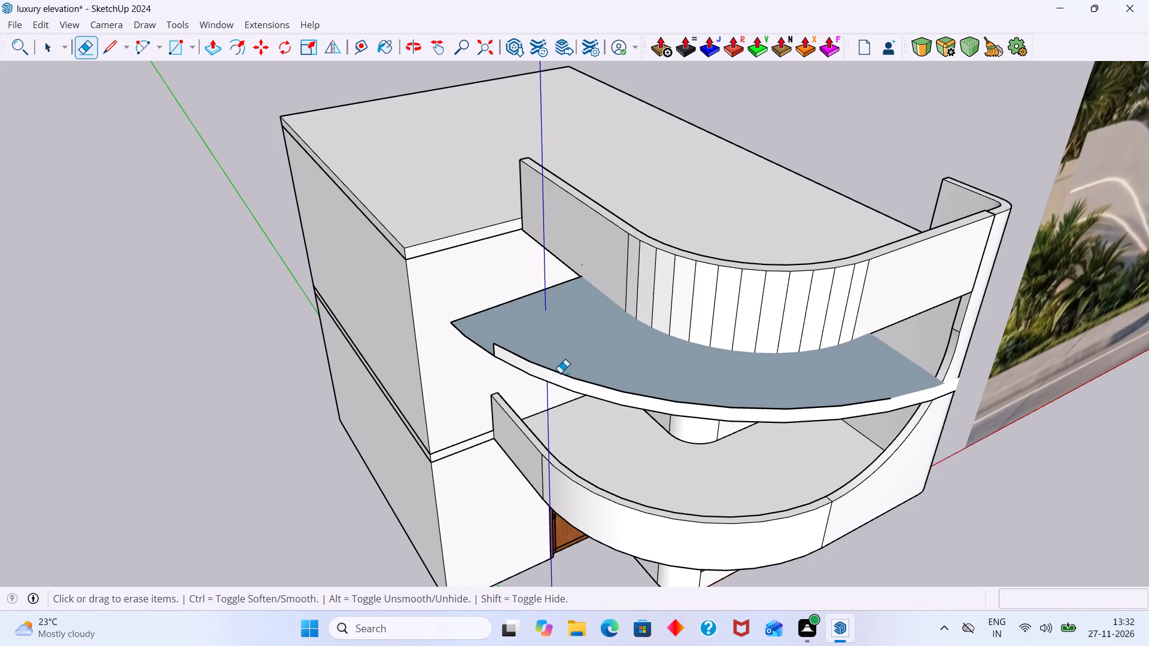
click(560, 371)
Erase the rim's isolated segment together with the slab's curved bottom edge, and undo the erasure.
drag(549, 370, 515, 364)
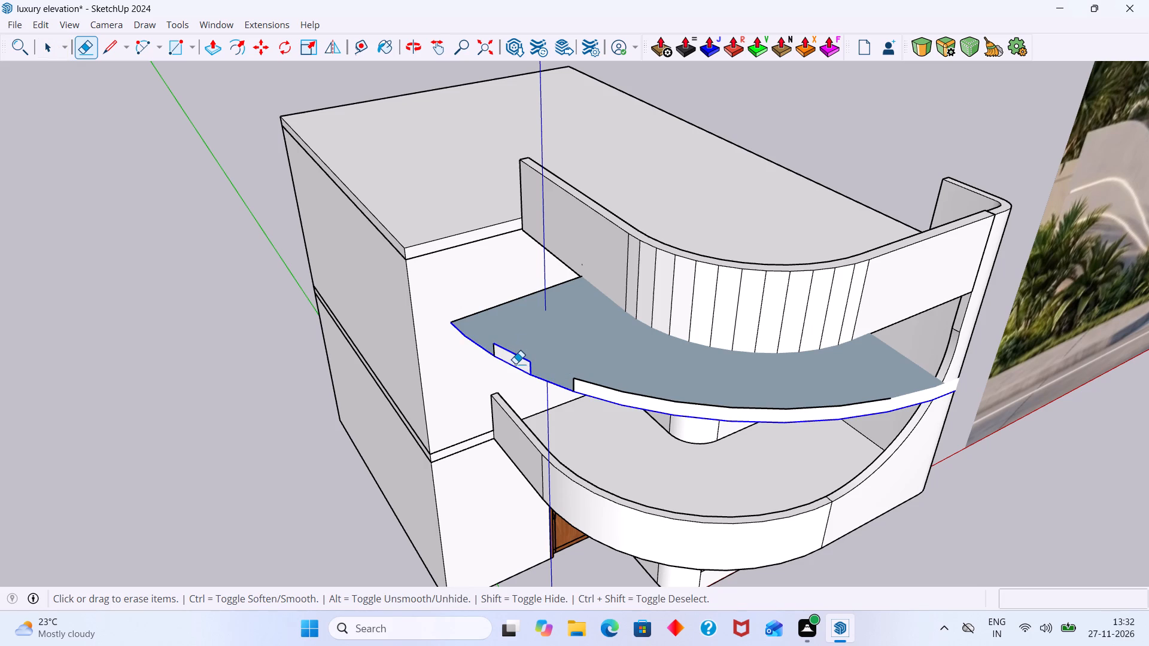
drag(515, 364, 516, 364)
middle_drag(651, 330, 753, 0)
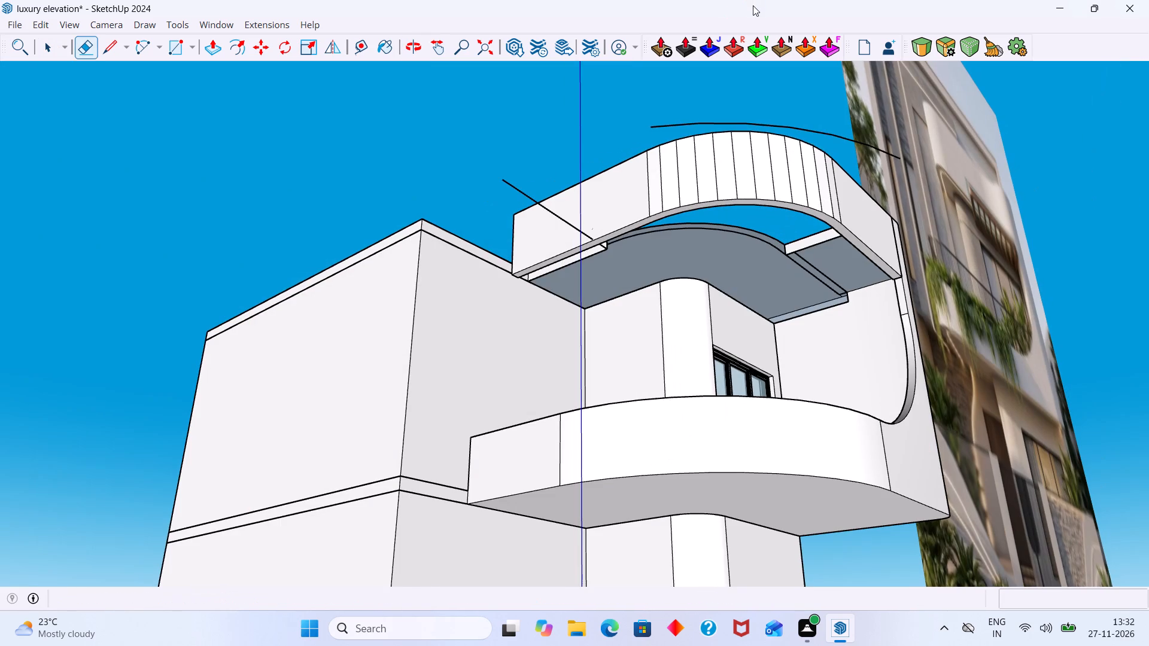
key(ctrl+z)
Erase the isolated short rim segment on the projecting slab's outer curve, leaving the slab's bottom edge in place.
middle_drag(615, 185, 577, 258)
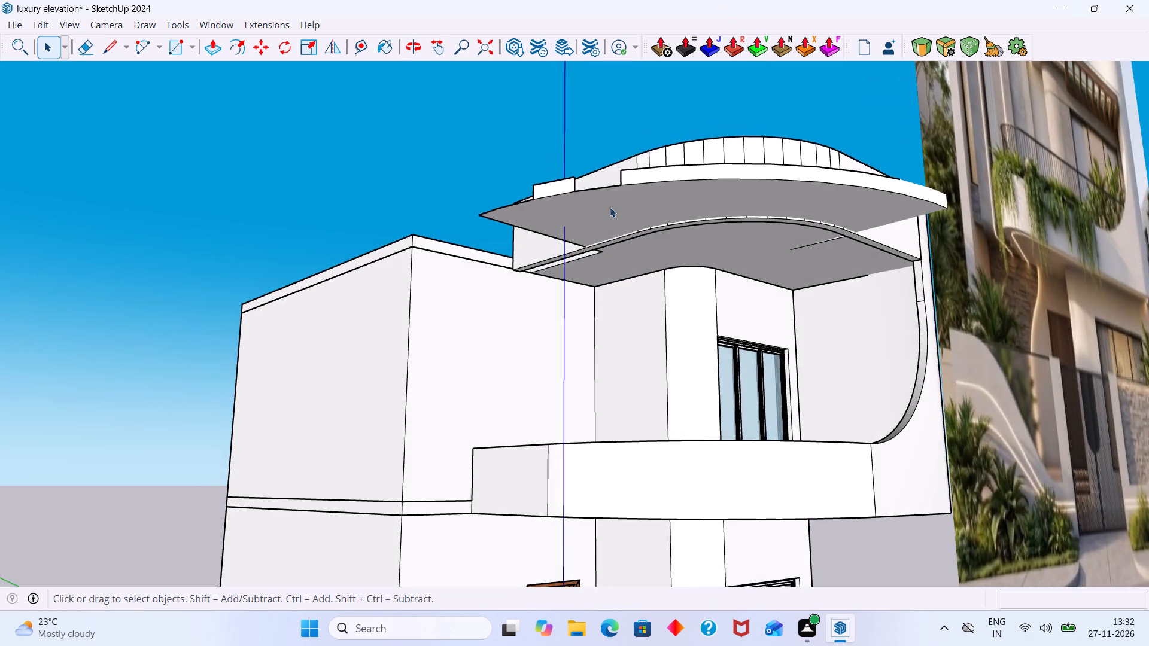
scroll(610, 207, up, 4)
middle_drag(646, 194, 688, 349)
scroll(684, 314, down, 6)
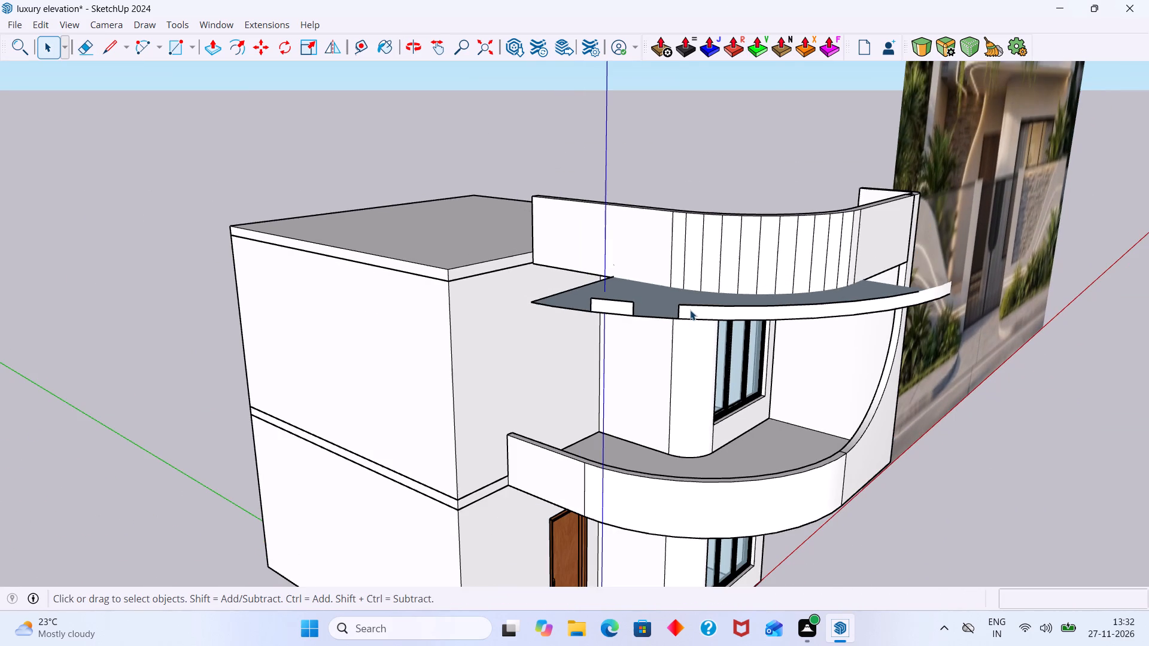
key(e)
scroll(691, 304, up, 8)
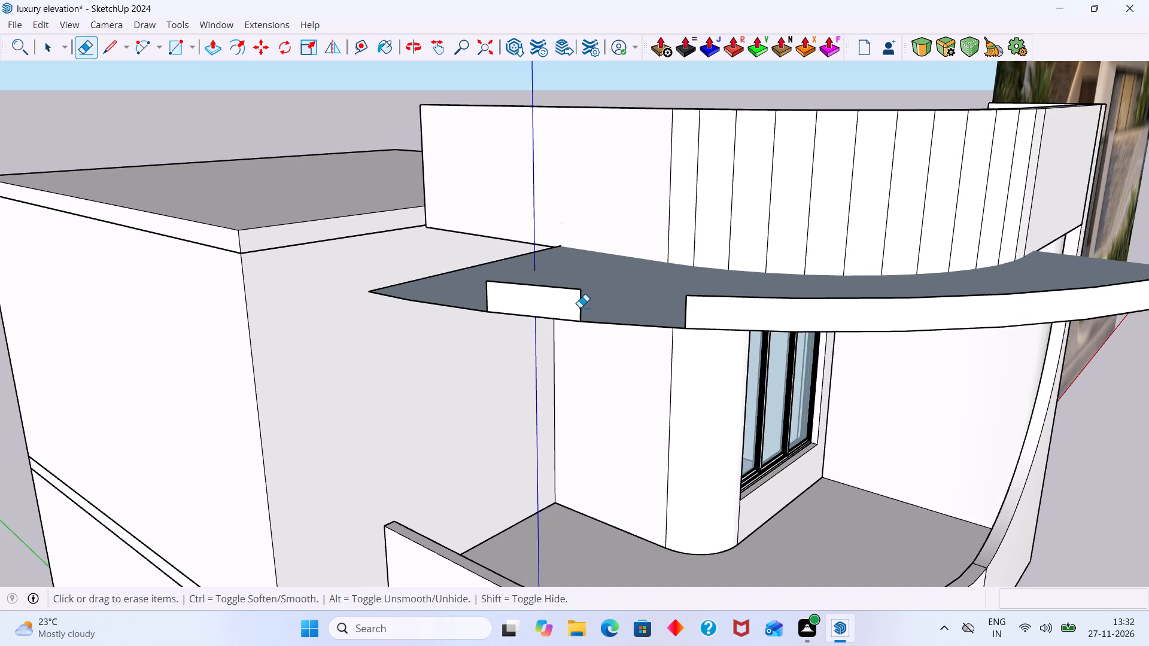
scroll(582, 307, up, 1)
drag(584, 309, 478, 288)
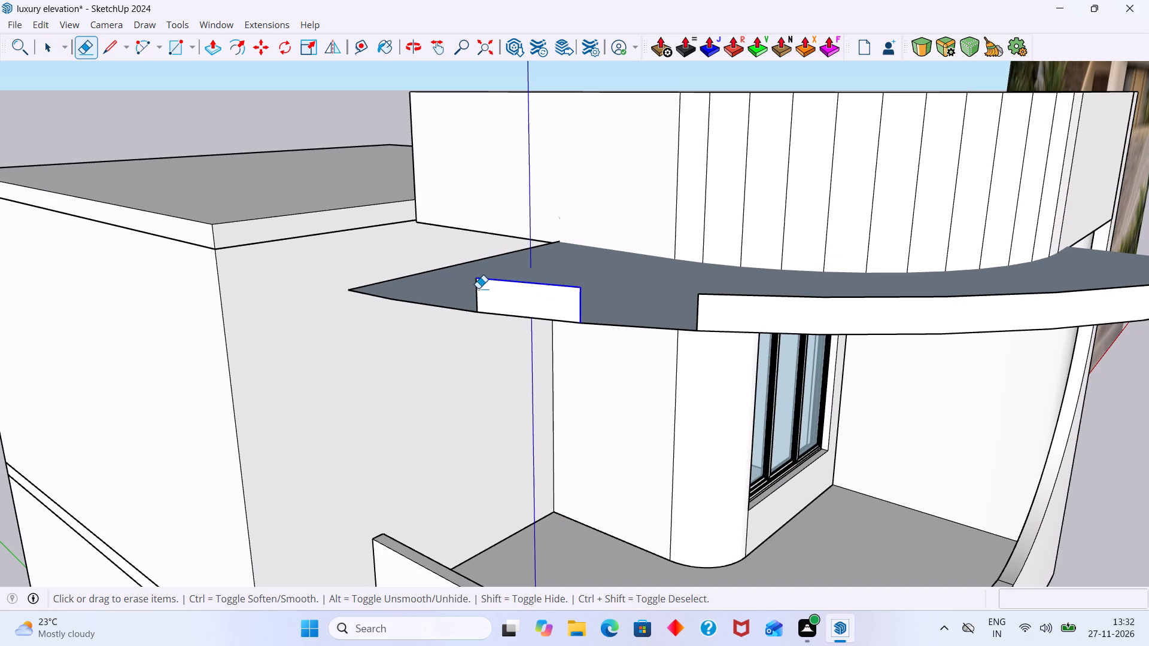
drag(478, 288, 478, 289)
Erase successive segments of the projecting slab's remaining curved rim, working from its open end toward the window side.
drag(730, 298, 700, 307)
middle_drag(749, 304, 467, 265)
scroll(573, 265, up, 3)
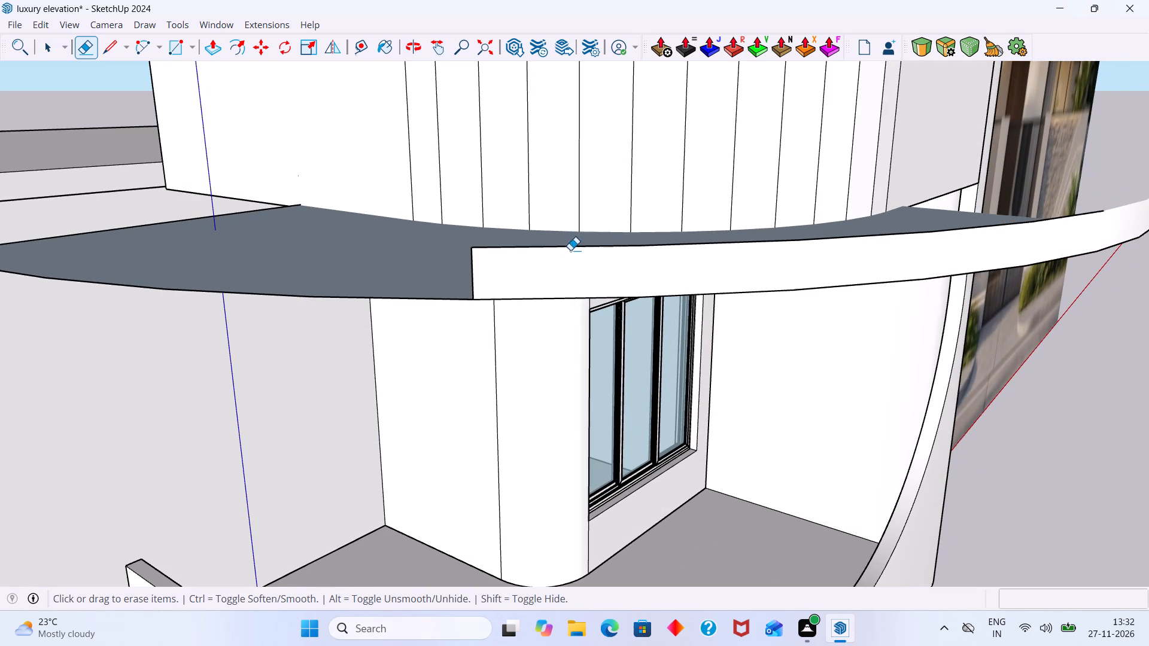
drag(569, 249, 469, 267)
scroll(634, 258, down, 3)
scroll(792, 246, up, 3)
drag(743, 242, 598, 269)
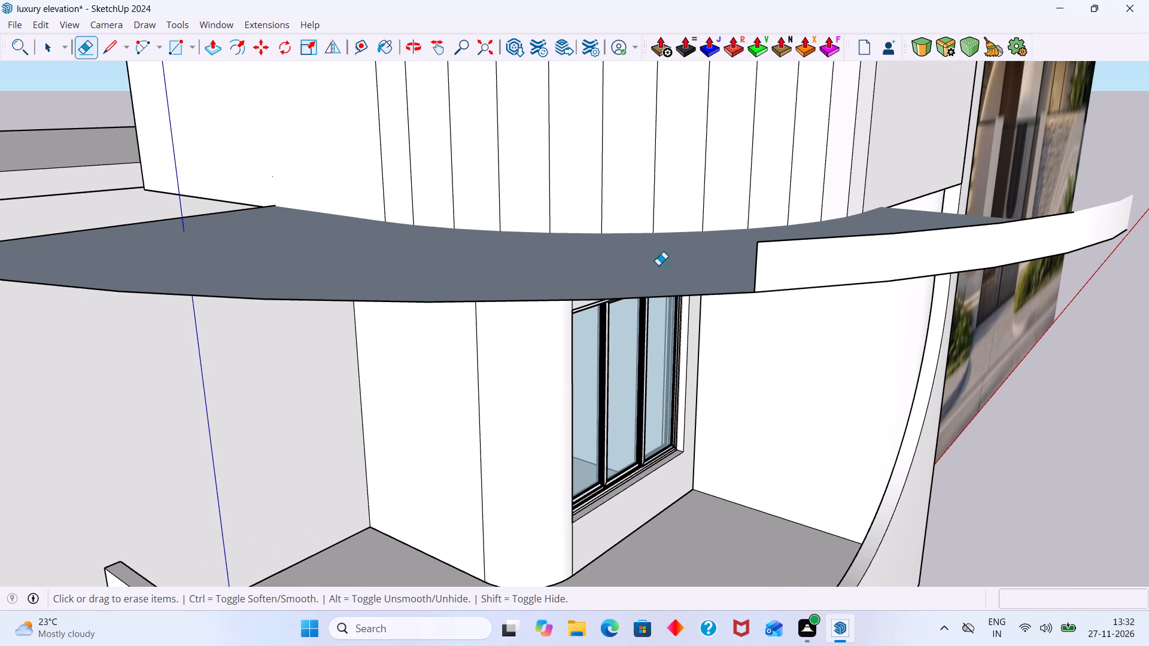
click(790, 266)
drag(794, 242, 776, 260)
scroll(779, 258, up, 1)
scroll(782, 257, down, 4)
Erase the upper edges of the curved rim's remaining stretch near the slab's window-side end.
middle_drag(935, 230, 447, 215)
scroll(671, 229, up, 4)
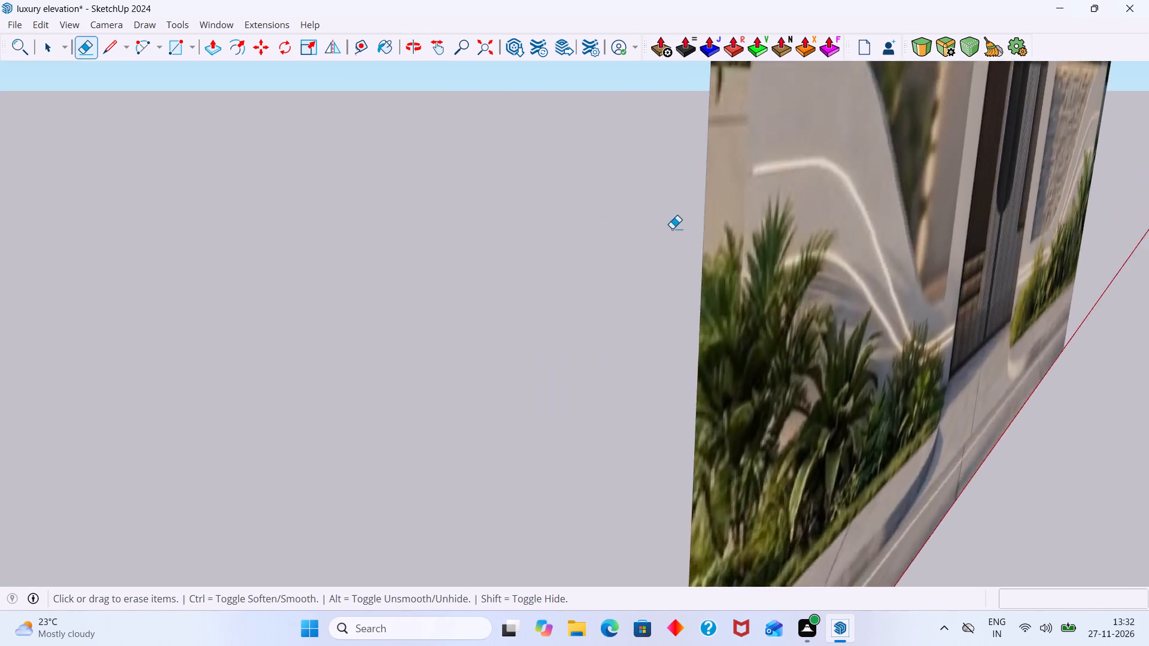
scroll(639, 218, down, 4)
middle_drag(604, 226, 563, 264)
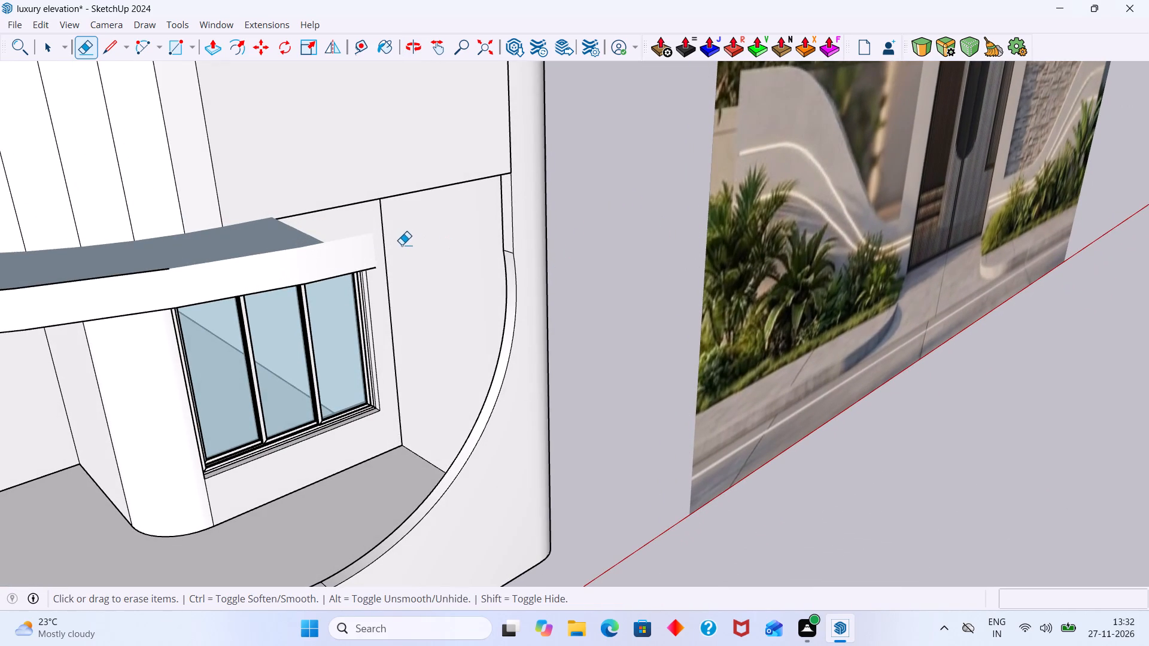
drag(358, 237, 367, 239)
scroll(375, 239, down, 3)
shift+middle_drag(411, 239, 514, 241)
drag(436, 261, 294, 281)
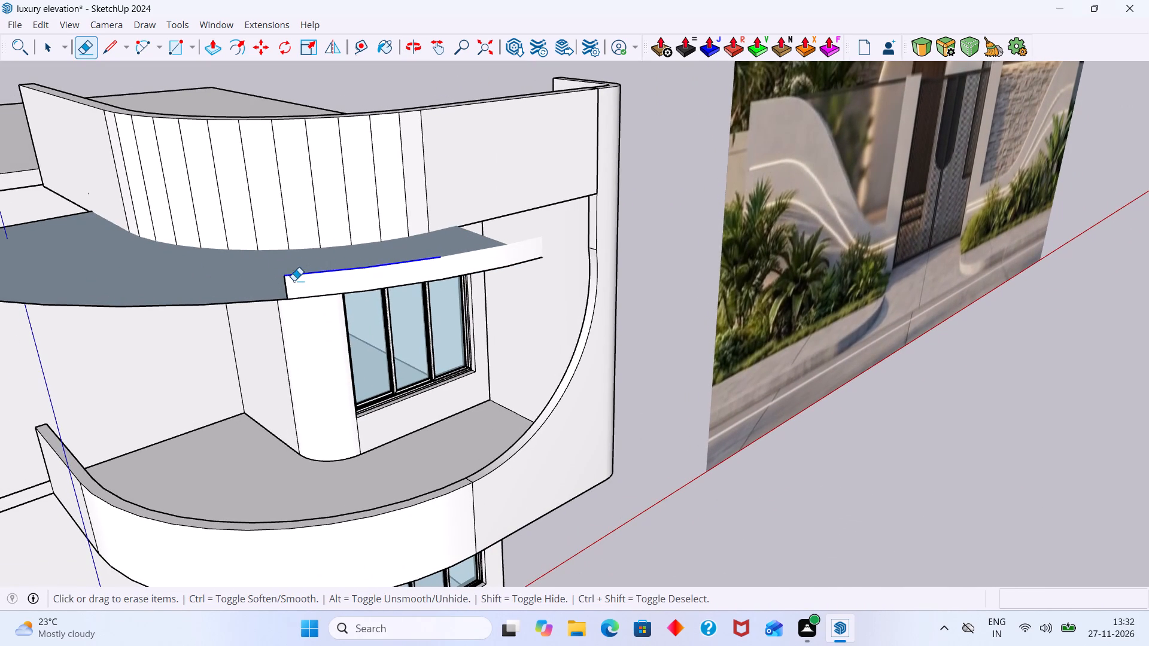
drag(294, 281, 287, 287)
middle_drag(560, 257, 247, 270)
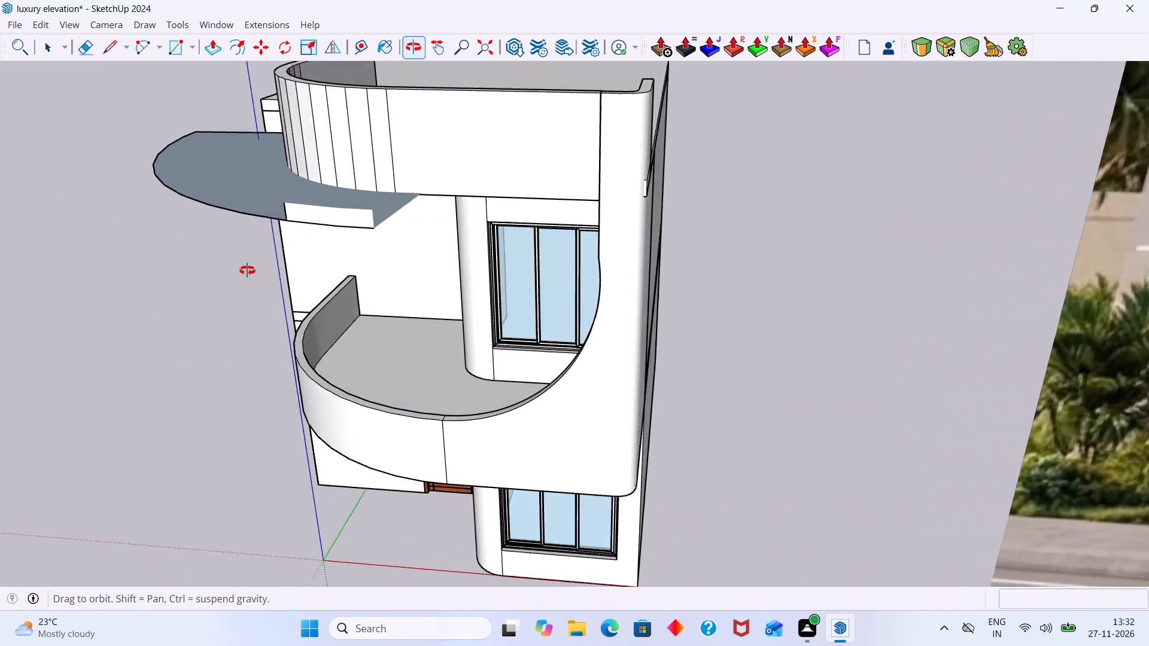
middle_drag(247, 270, 233, 275)
scroll(365, 218, up, 6)
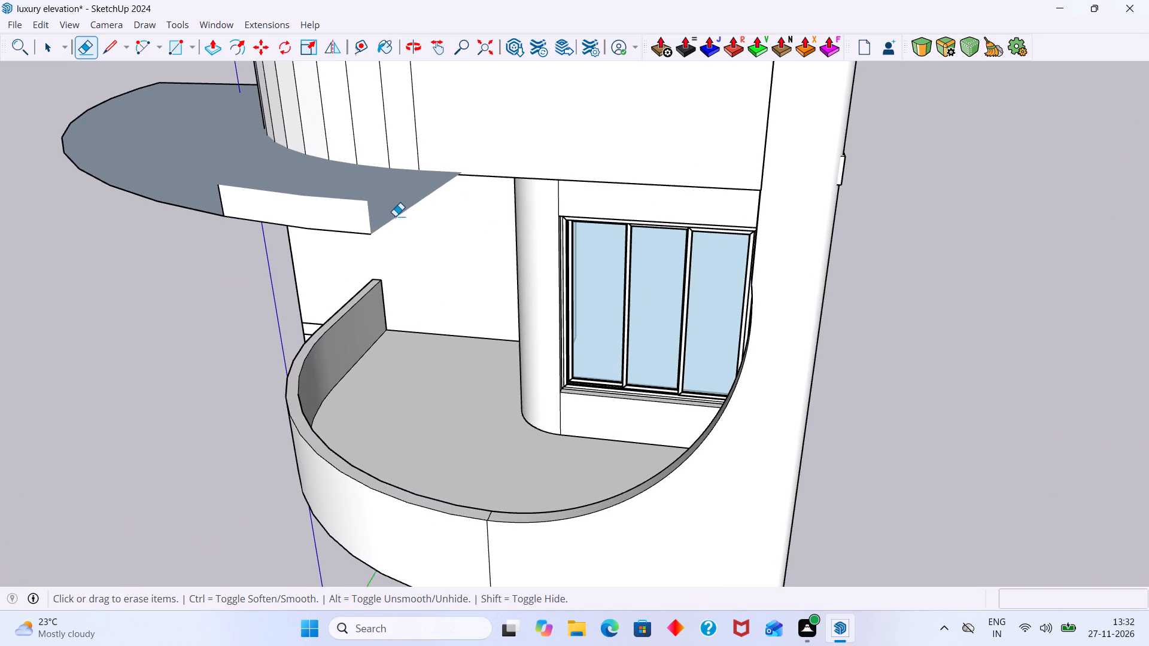
click(367, 206)
middle_drag(407, 210, 499, 78)
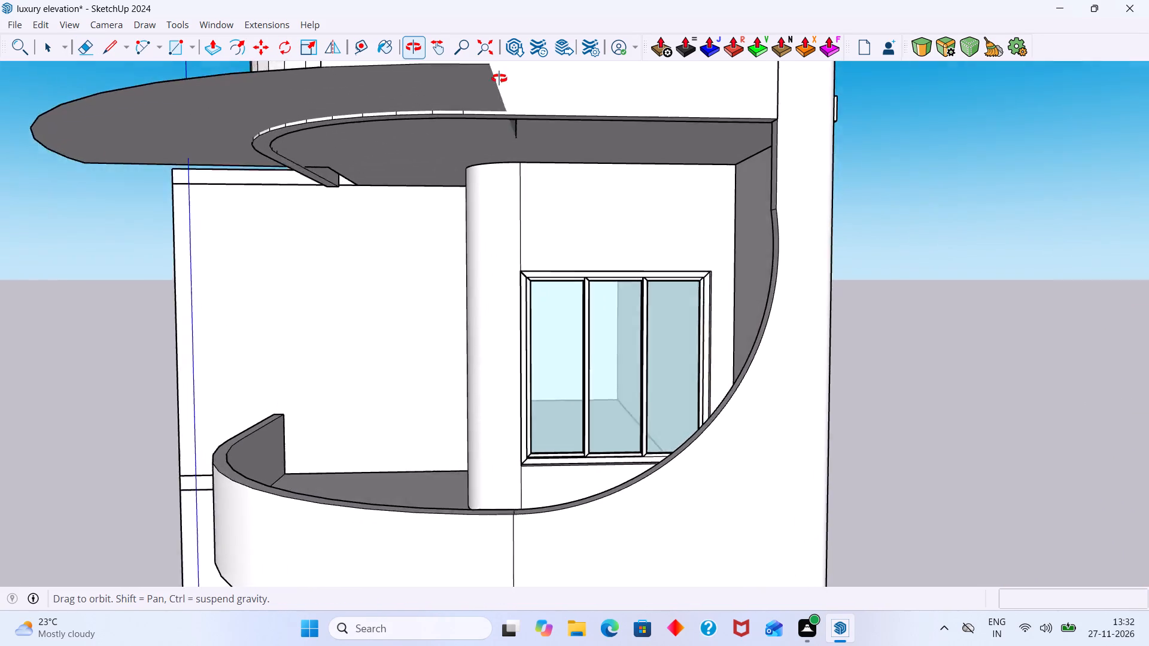
middle_drag(499, 78, 506, 216)
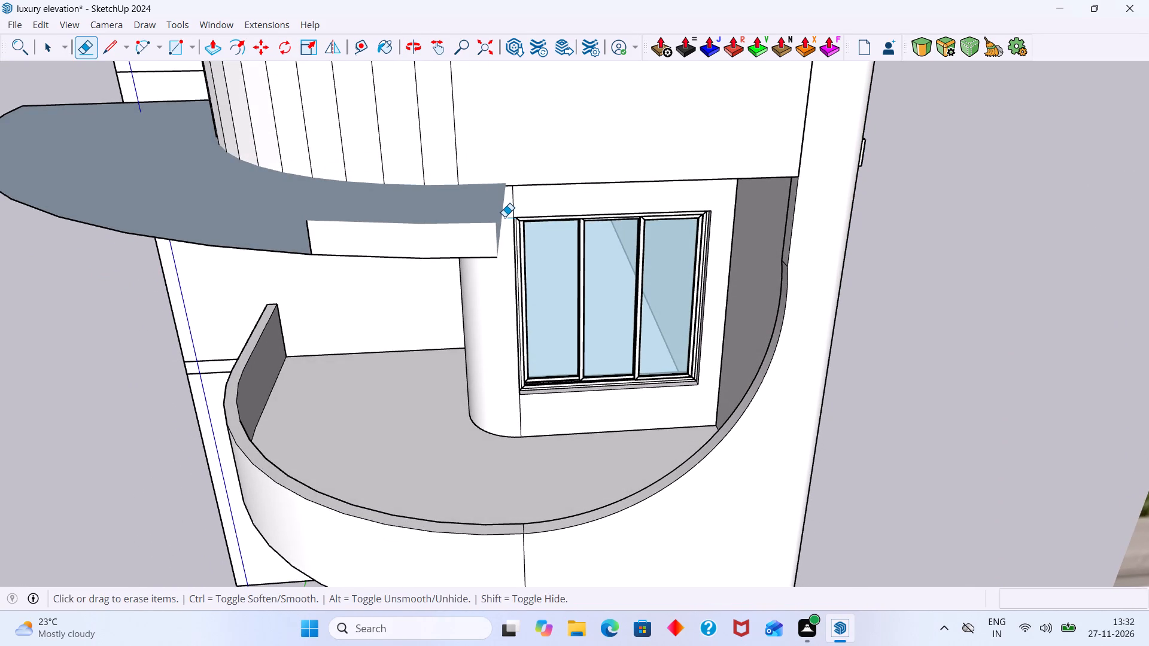
Trace the parapet's base over the slab with four connected lines, starting at the slab's window-side corner, first about 10" and second about 7".
key(l)
scroll(537, 203, up, 5)
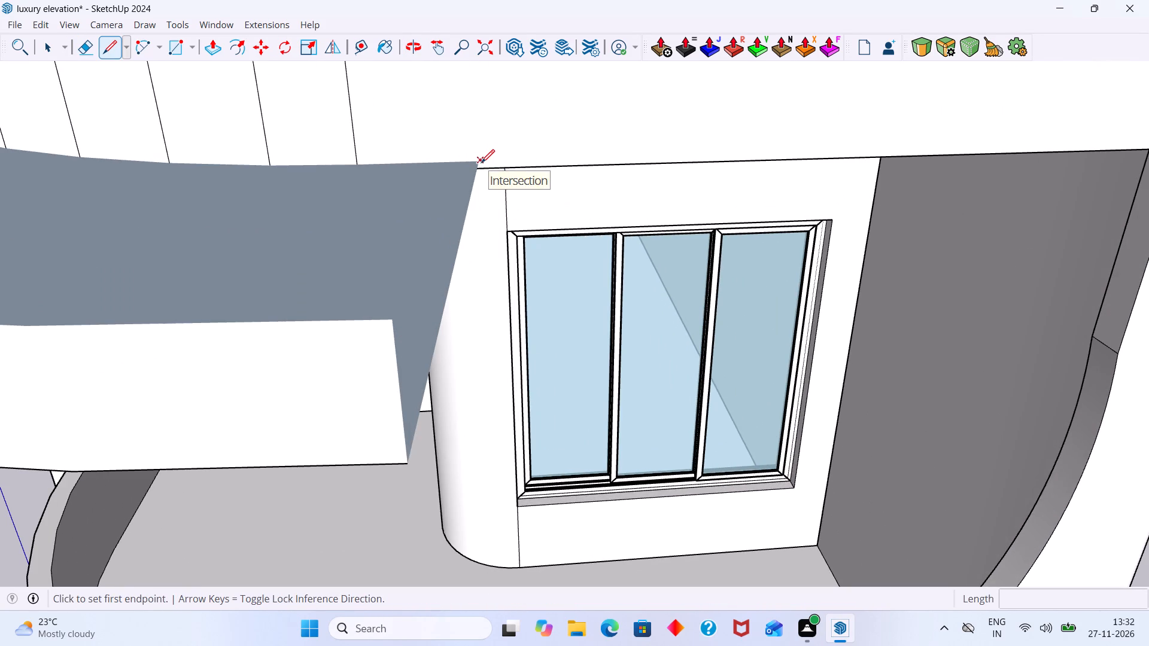
click(480, 160)
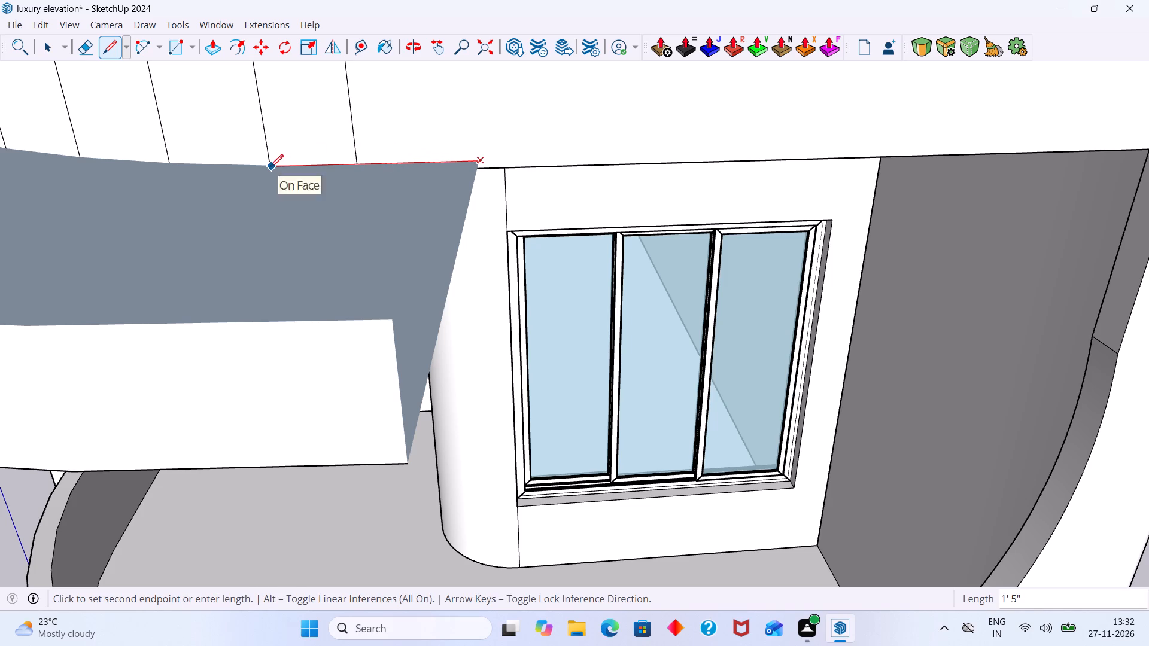
scroll(358, 169, up, 1)
middle_drag(359, 169, 476, 186)
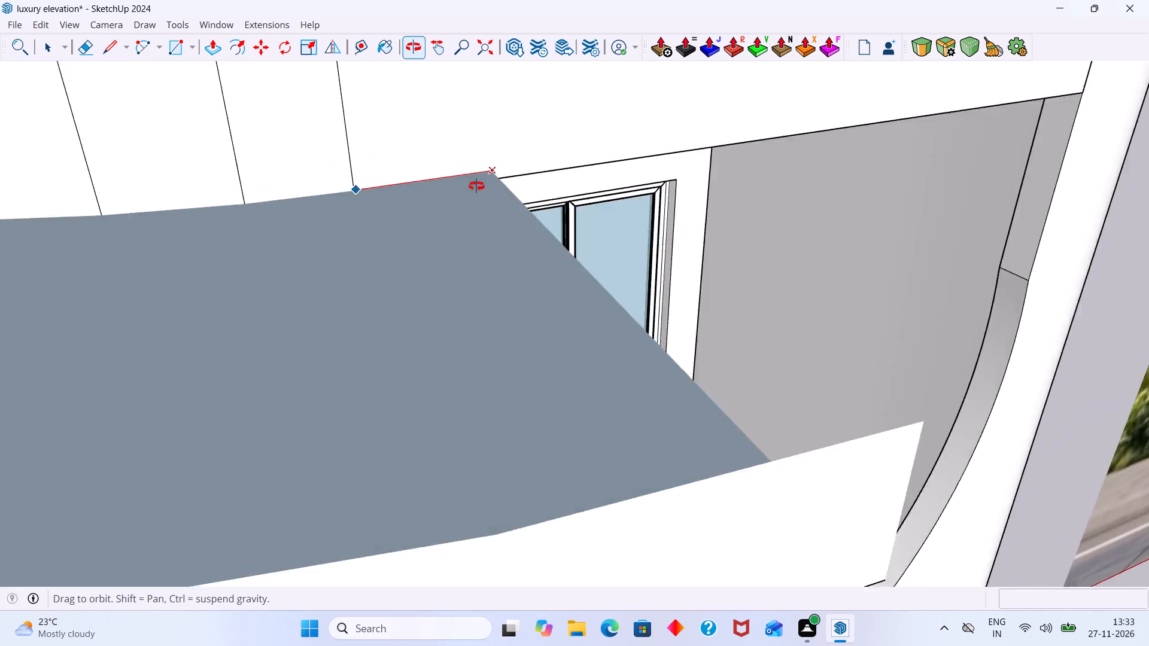
middle_drag(476, 186, 682, 205)
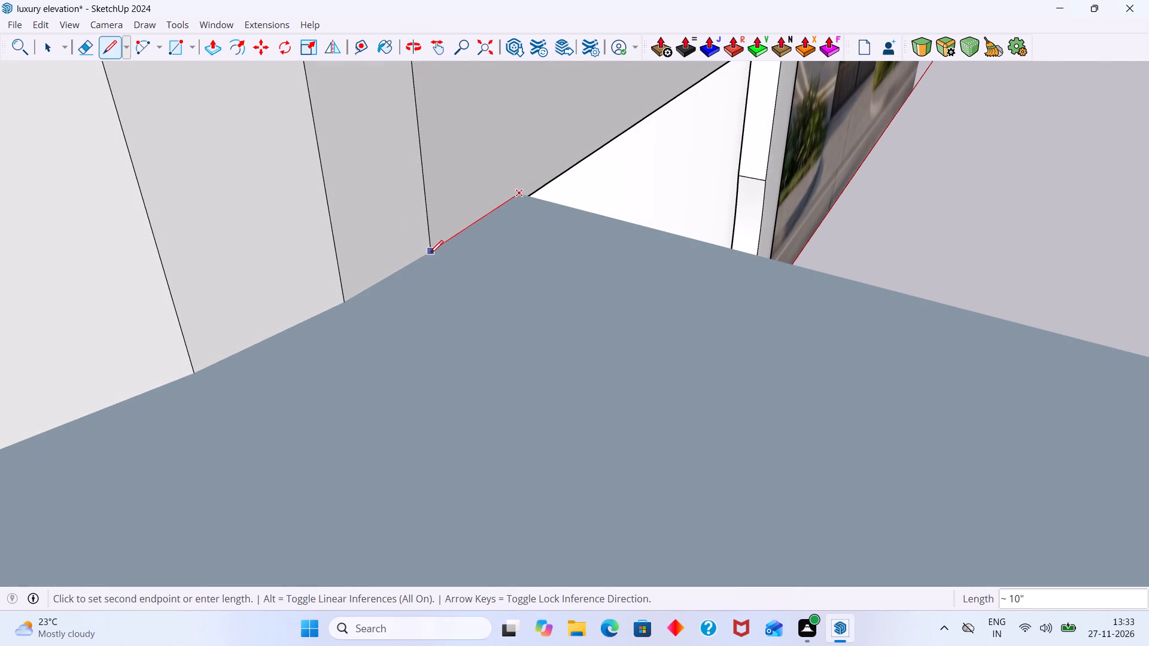
scroll(430, 254, up, 7)
click(433, 249)
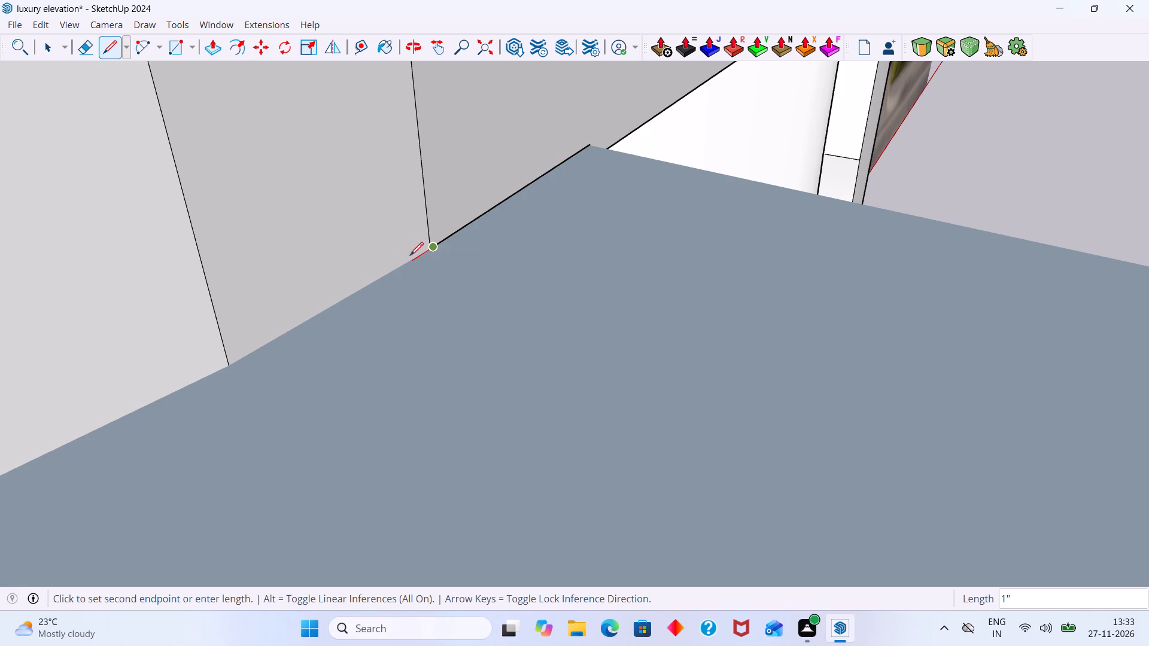
click(225, 364)
scroll(254, 350, down, 1)
middle_drag(254, 349, 743, 192)
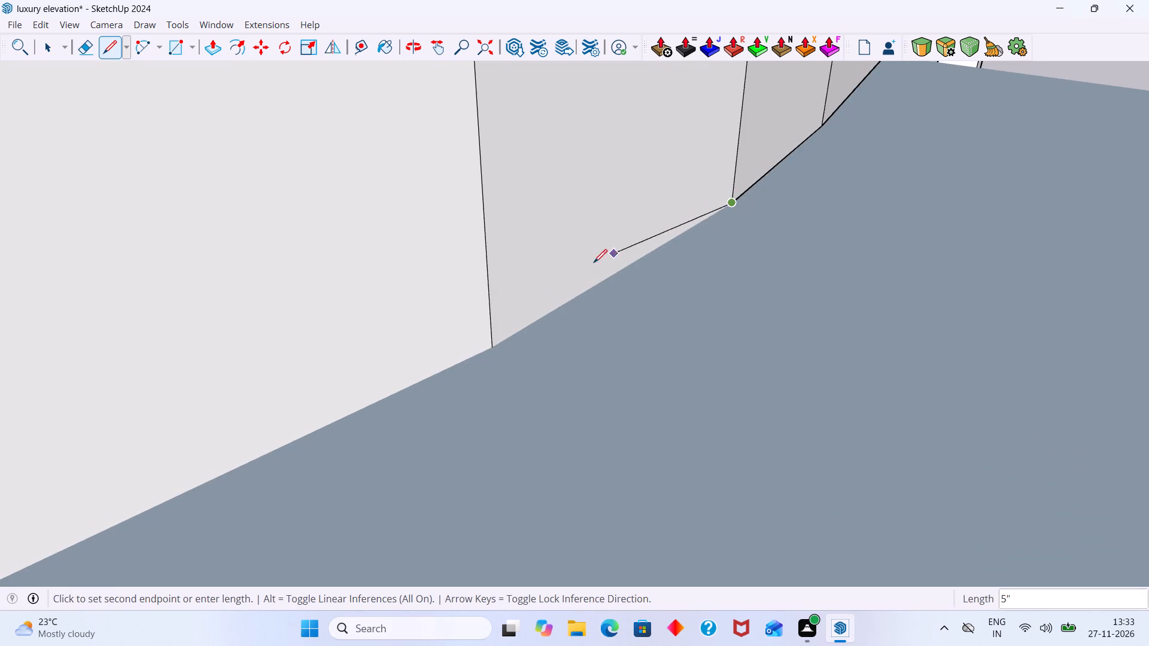
click(496, 342)
middle_drag(505, 334, 803, 166)
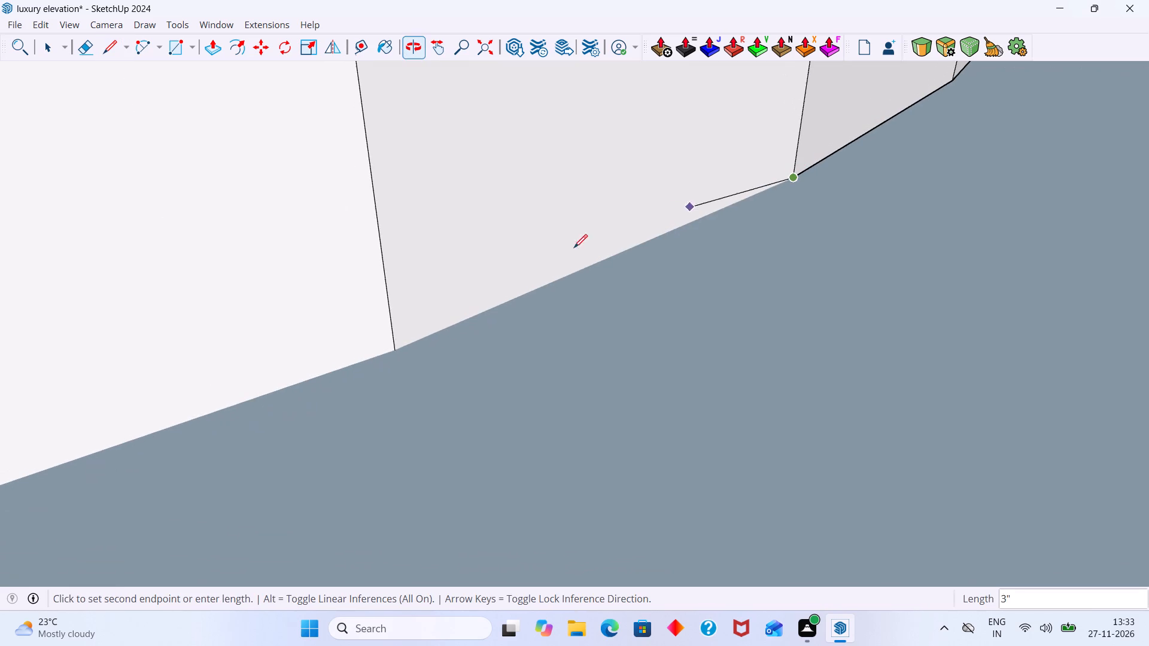
click(397, 346)
Continue the trace along the parapet's curved base with five more facet-length lines, each about 7" to 9".
middle_drag(408, 331, 925, 144)
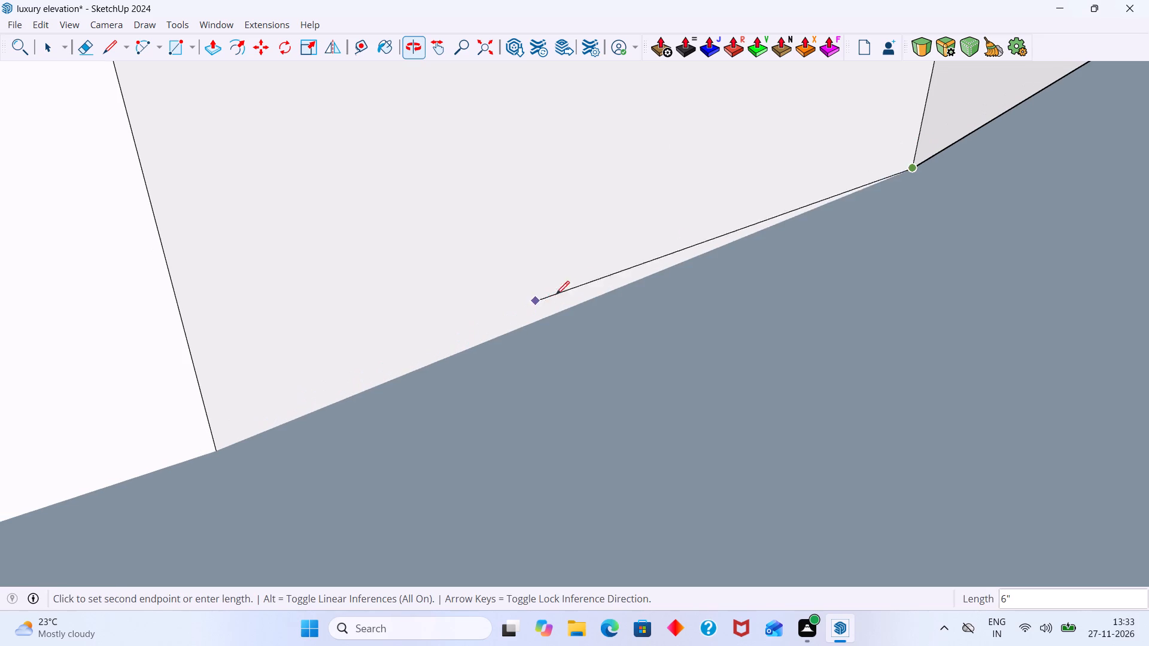
click(214, 451)
middle_drag(271, 415, 938, 171)
scroll(774, 230, down, 16)
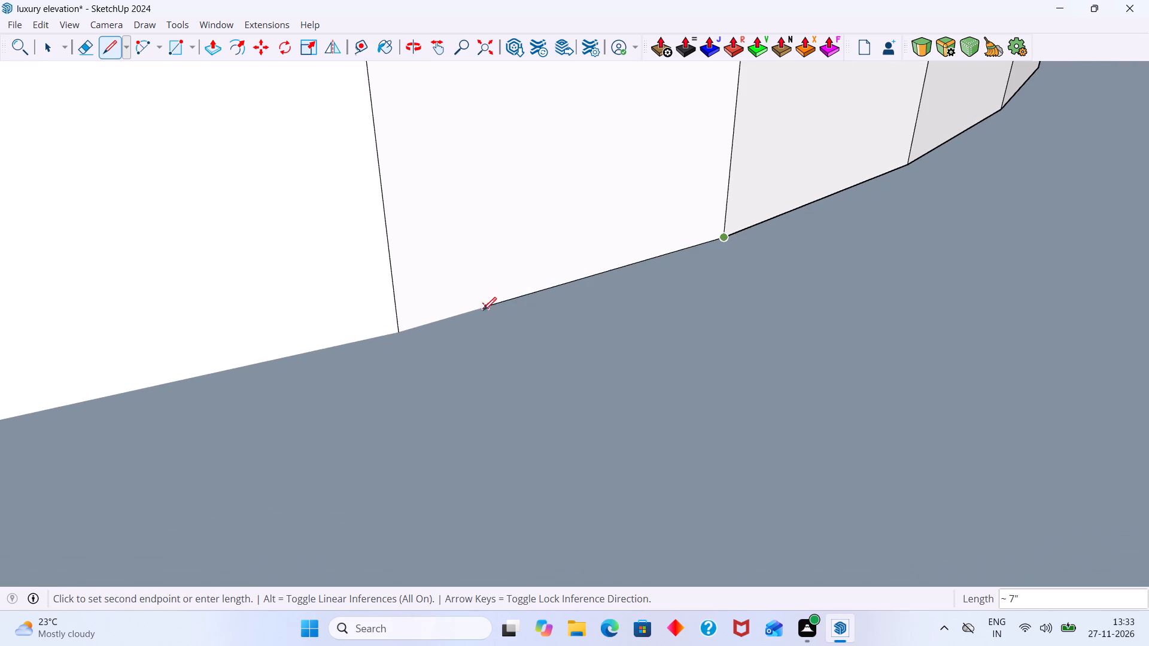
click(402, 331)
middle_drag(428, 317, 1011, 166)
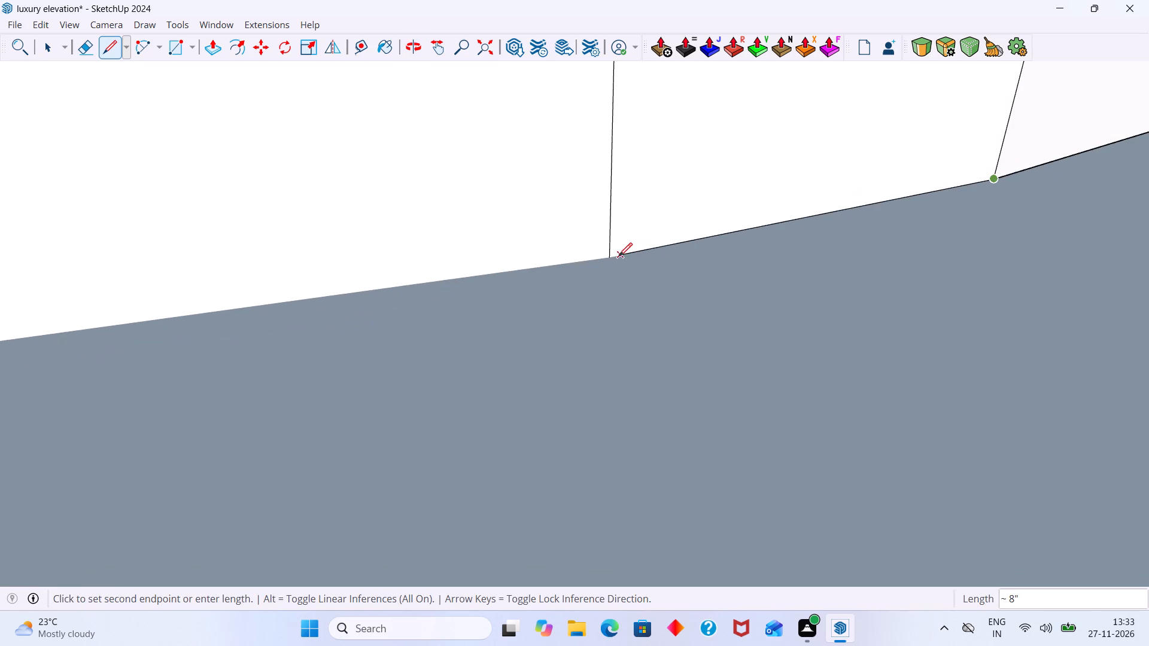
click(611, 255)
middle_drag(636, 248, 1045, 161)
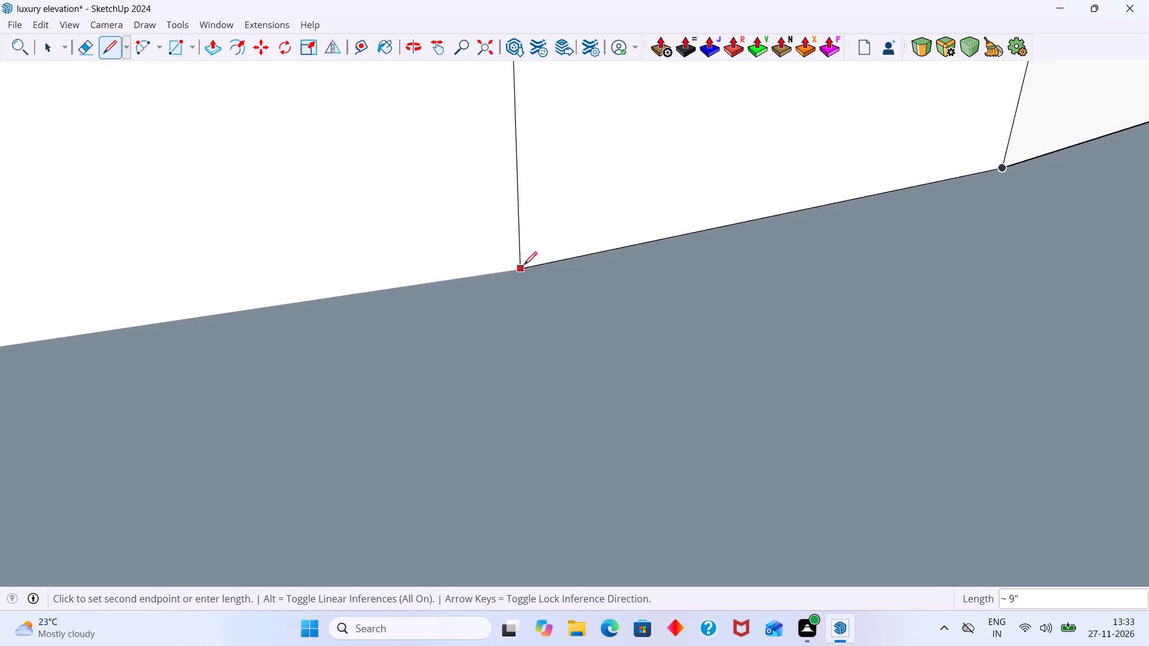
click(524, 266)
middle_drag(594, 250, 1014, 162)
scroll(849, 178, down, 4)
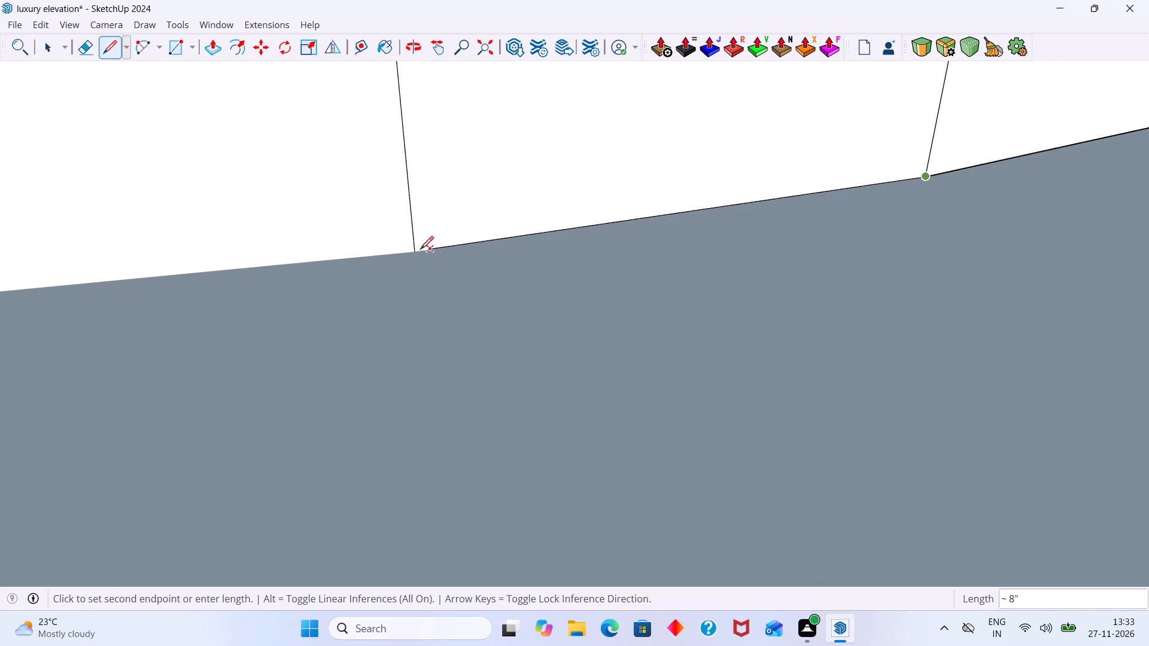
click(412, 251)
Extend the trace by three more facet-length lines, each about 9", around the tighter bend of the parapet's curved base.
middle_drag(518, 236, 1132, 139)
scroll(1109, 142, down, 4)
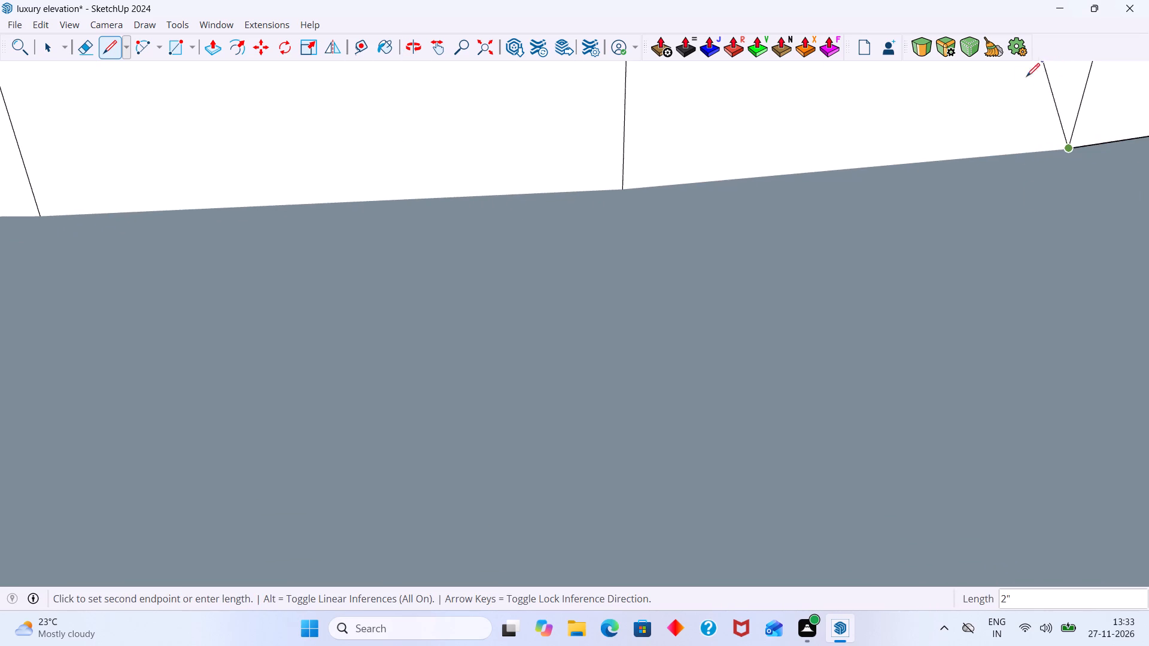
click(623, 188)
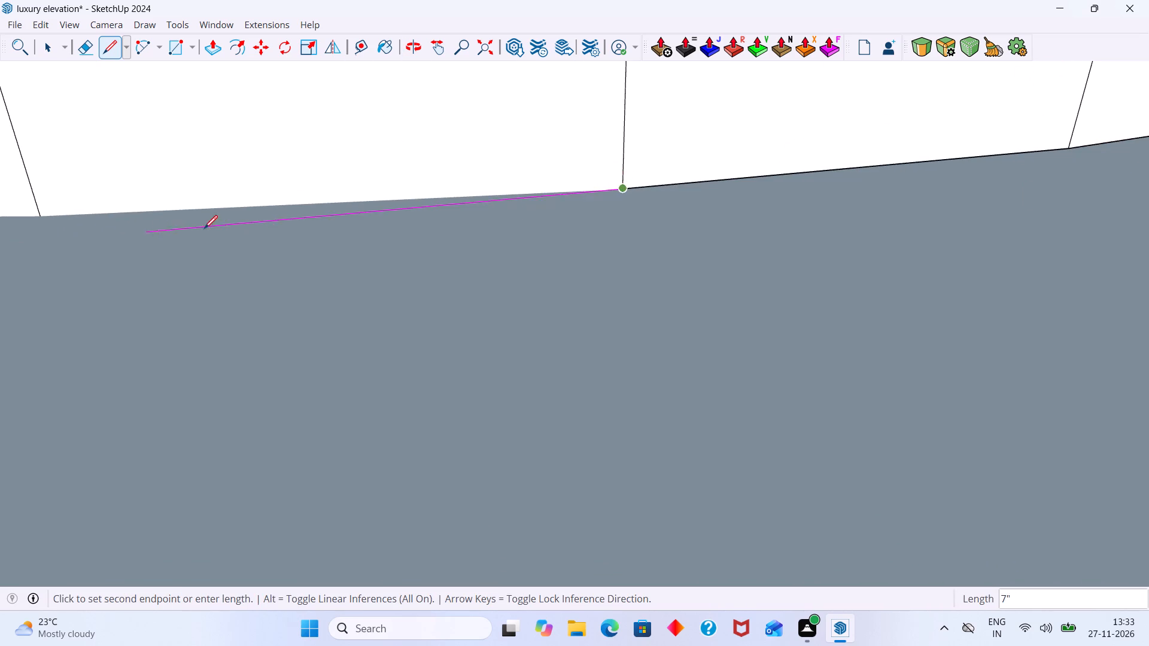
middle_drag(300, 204, 722, 174)
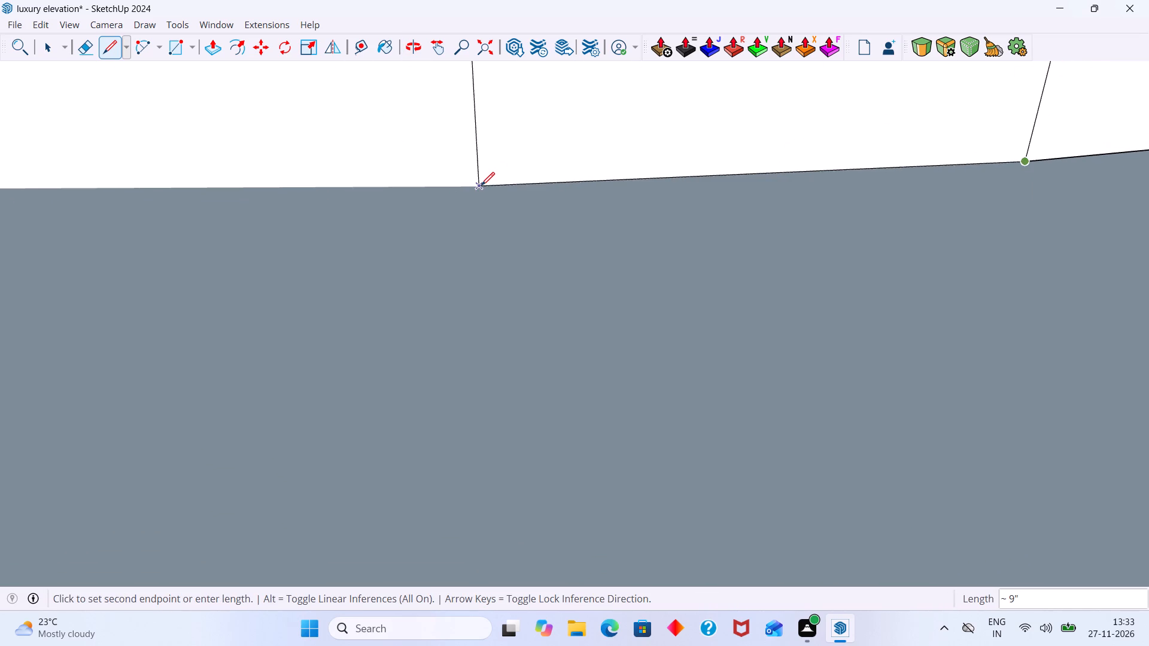
click(481, 185)
scroll(488, 187, down, 7)
middle_drag(458, 214, 820, 205)
scroll(565, 230, down, 3)
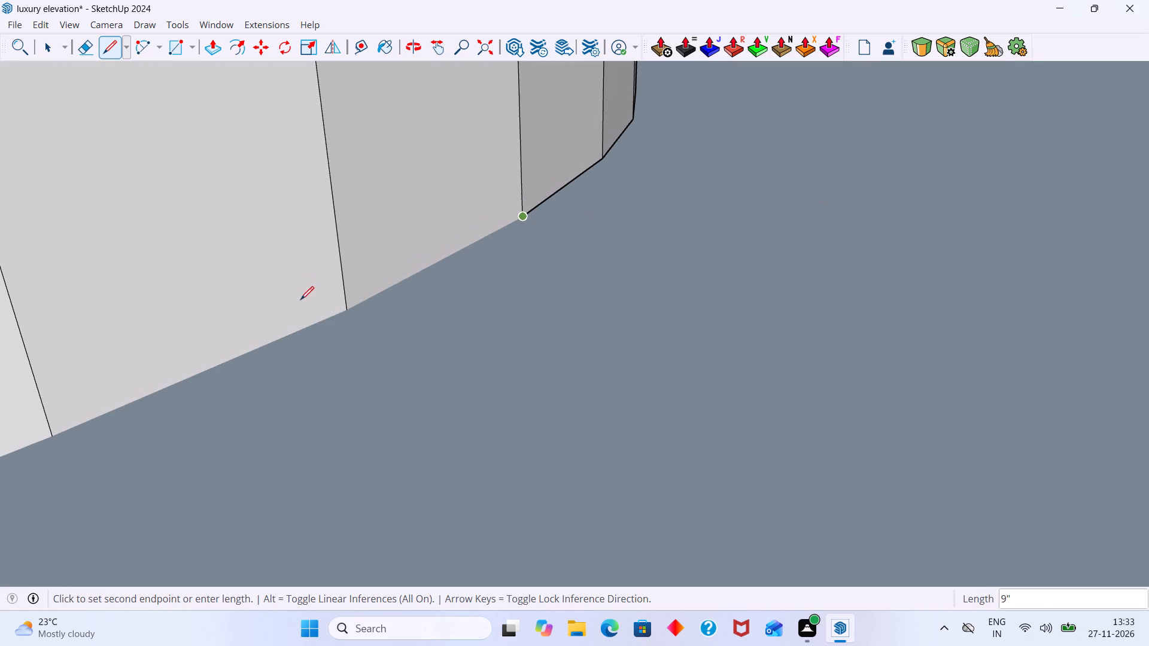
click(346, 309)
Finish the trace with a line about 3' 6" along the parapet's straight base to the slab's far corner.
scroll(346, 307, down, 2)
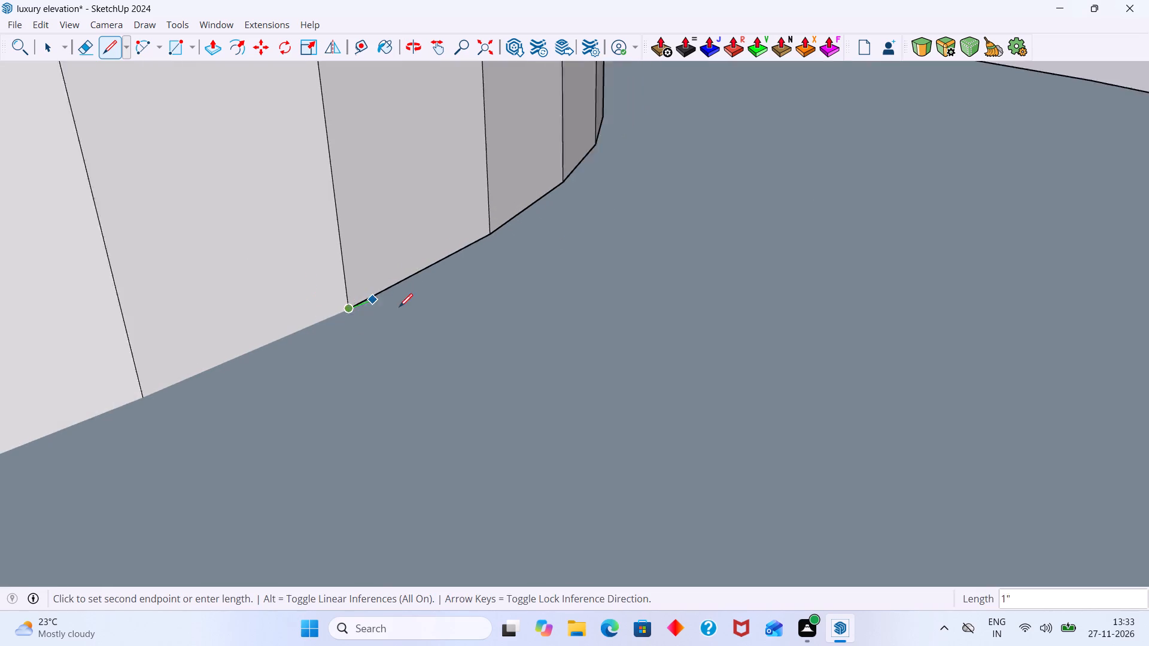
scroll(399, 307, down, 3)
middle_drag(447, 285, 859, 87)
scroll(315, 269, down, 14)
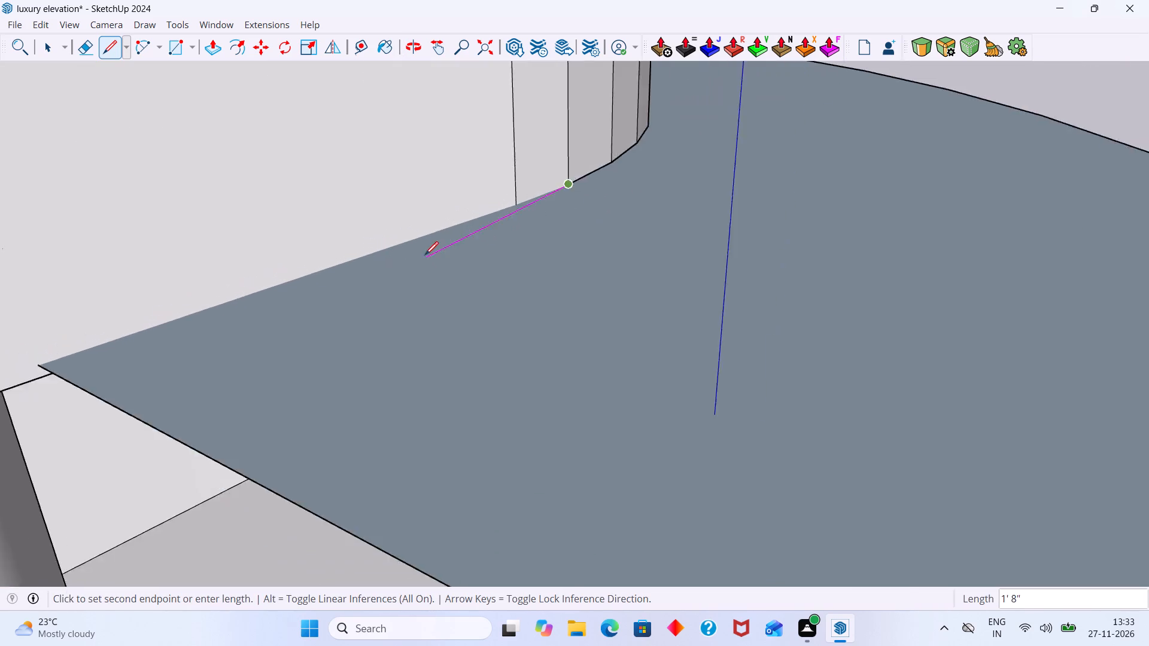
scroll(425, 255, down, 8)
scroll(363, 269, down, 2)
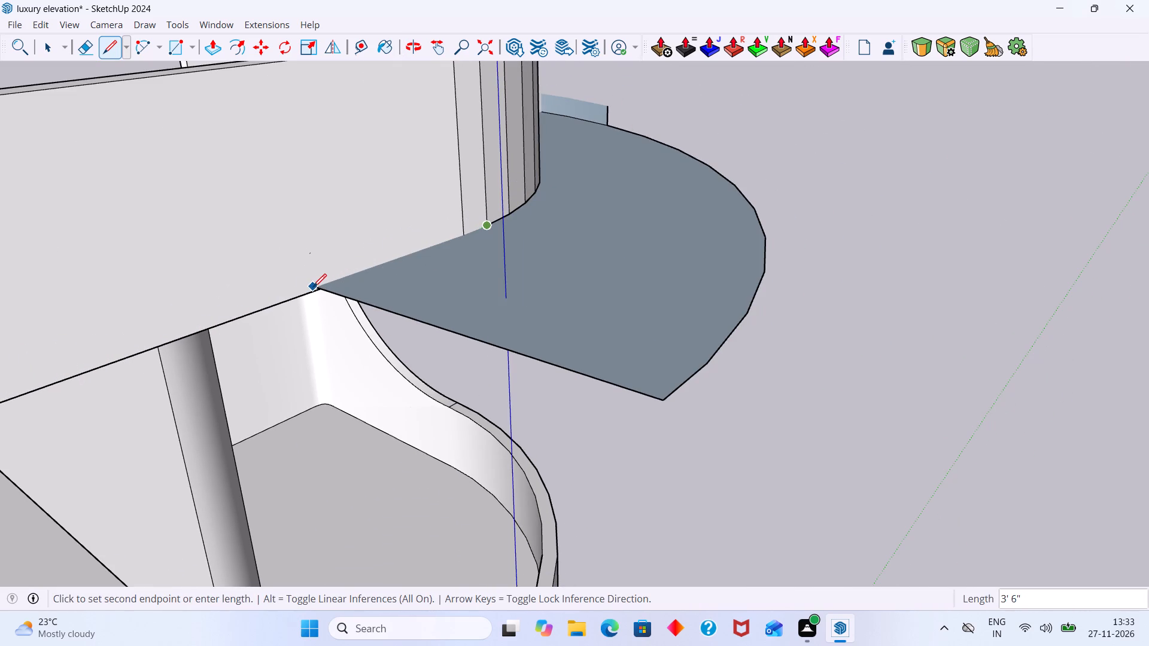
click(317, 286)
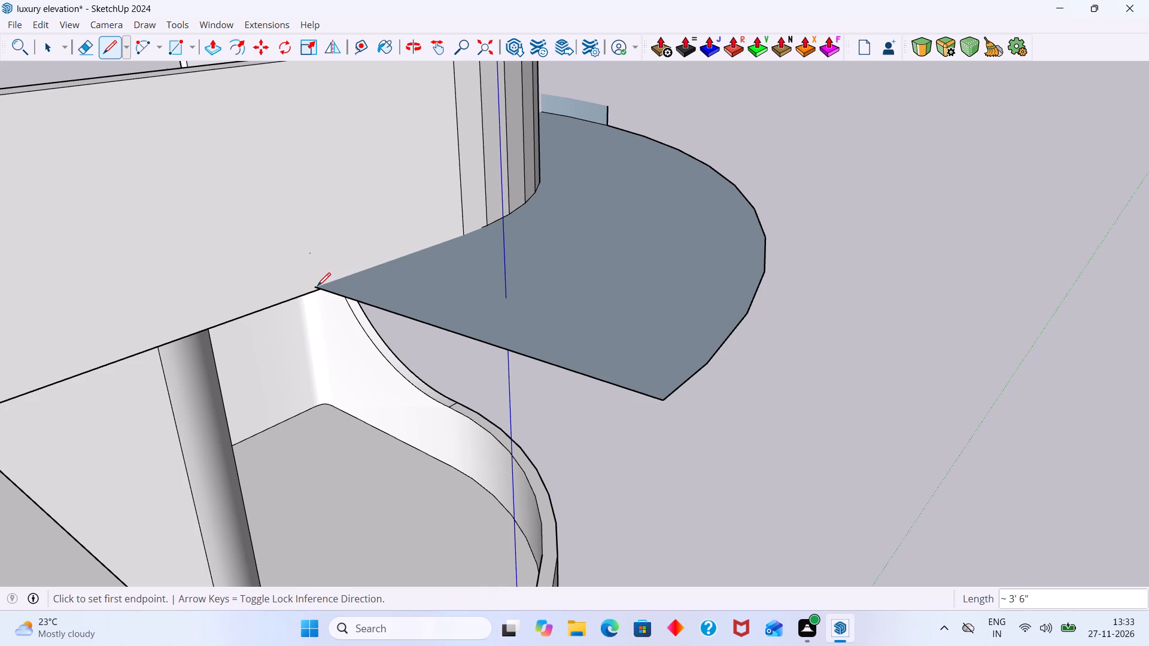
Delete the slab's face projecting beyond the curved parapet.
key(space)
click(648, 270)
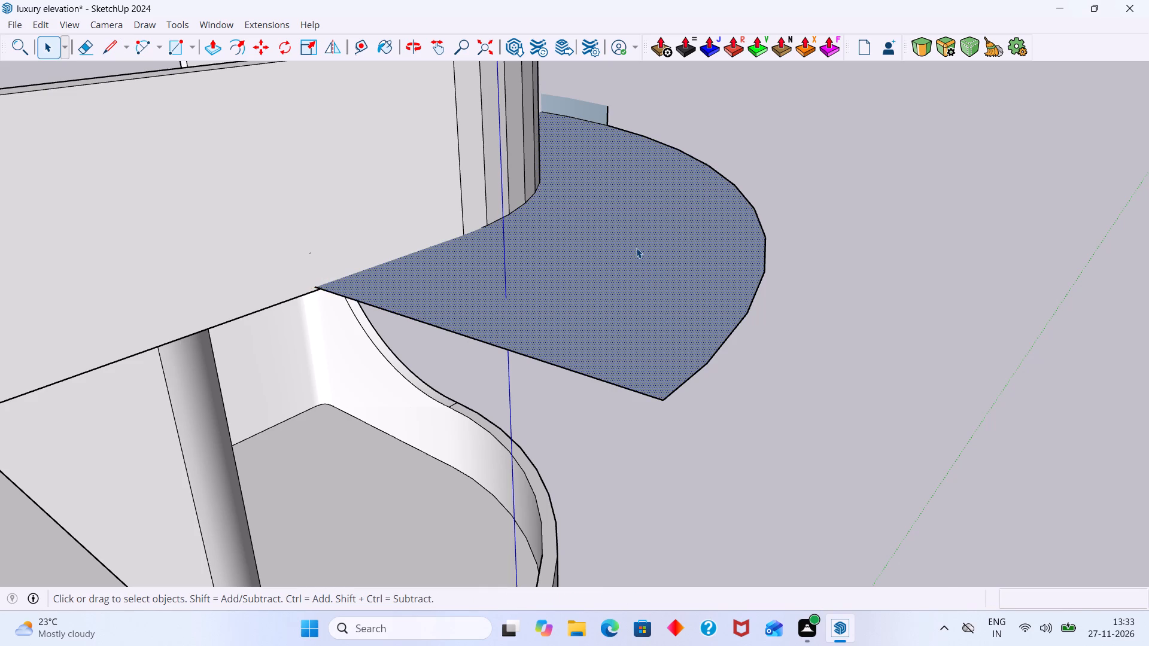
key(Delete)
middle_drag(627, 254, 513, 31)
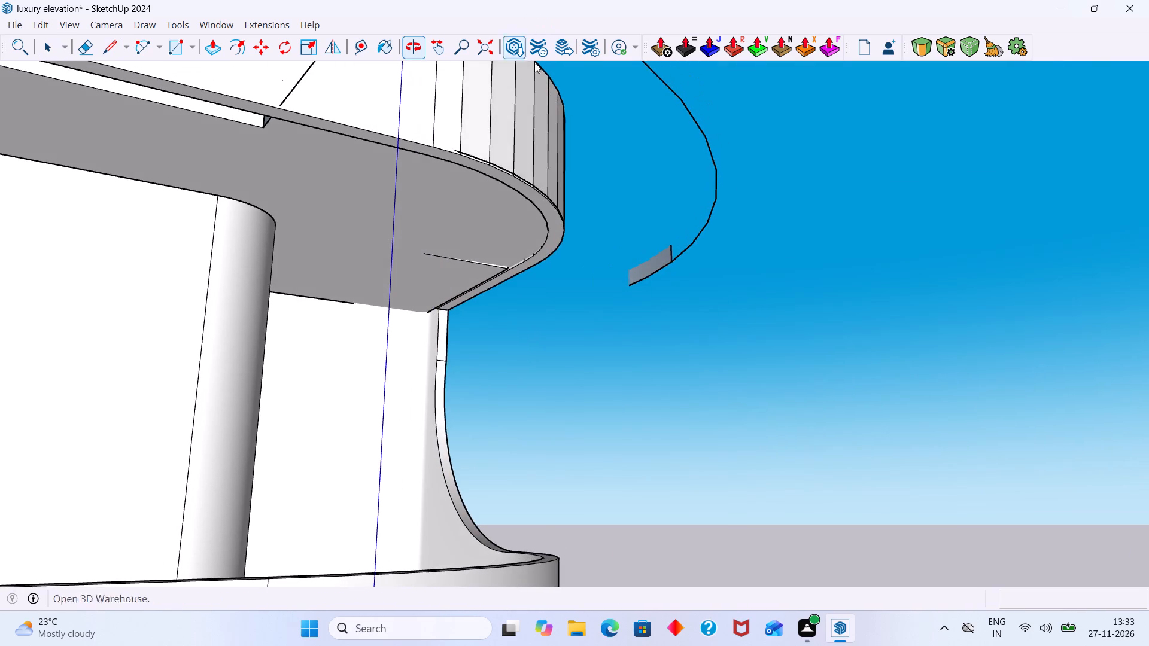
Erase the leftover curved edge and its straight end edge hanging outside the upper curved parapet.
scroll(609, 134, down, 9)
middle_drag(637, 148, 360, 415)
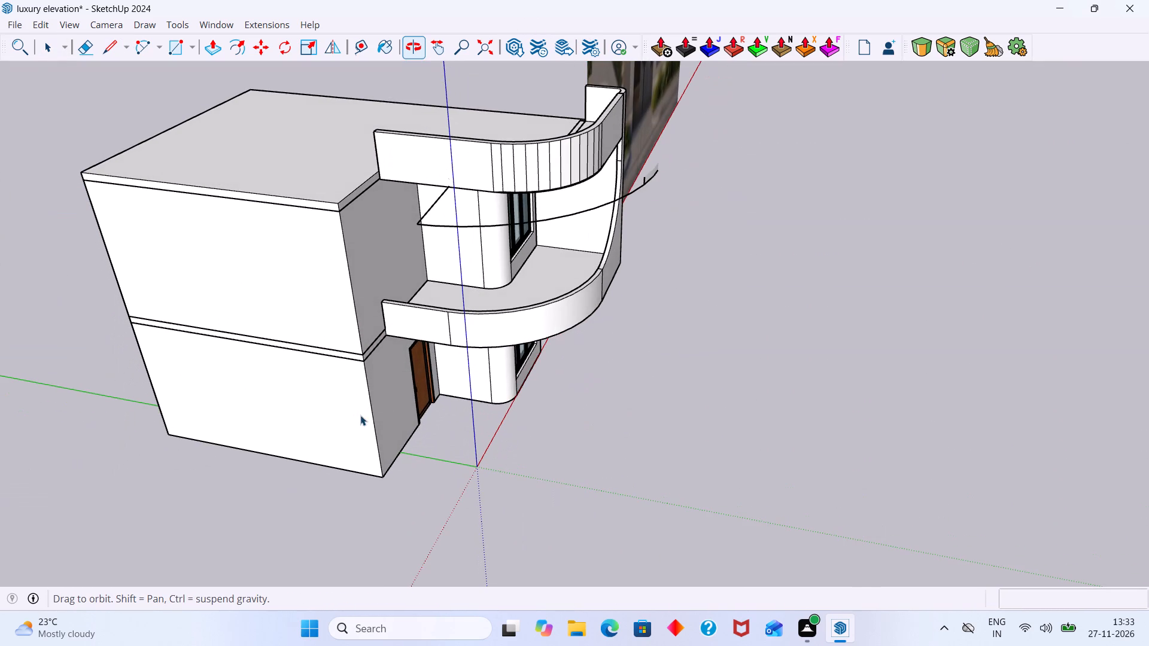
key(e)
scroll(655, 241, up, 2)
click(656, 151)
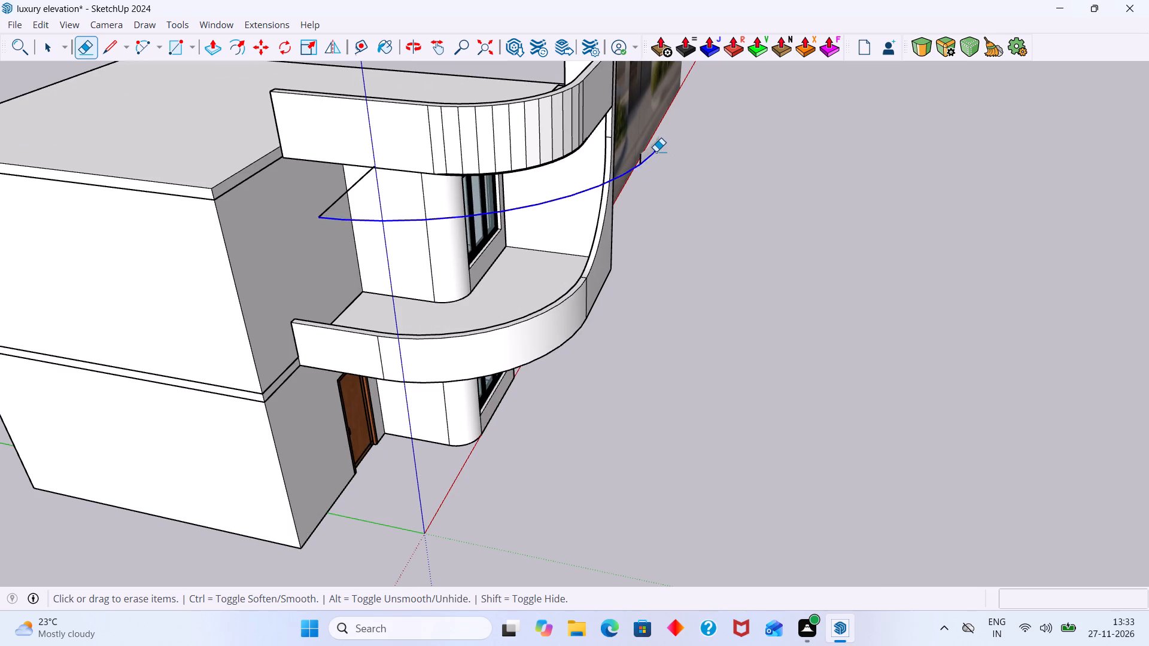
click(344, 198)
scroll(372, 200, down, 2)
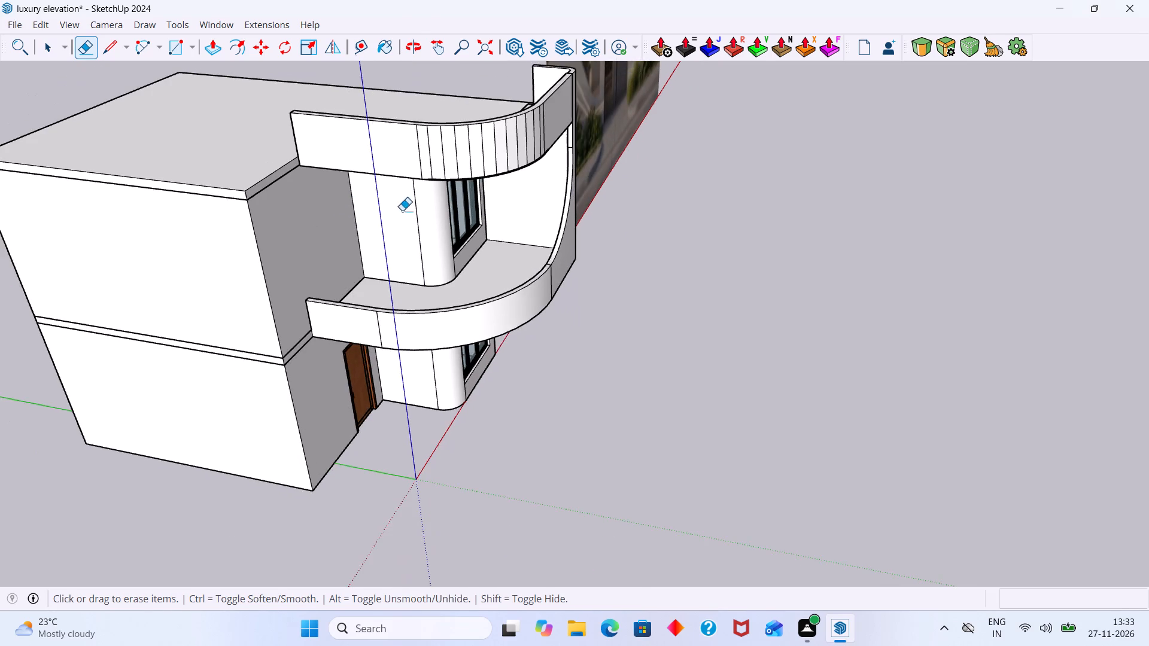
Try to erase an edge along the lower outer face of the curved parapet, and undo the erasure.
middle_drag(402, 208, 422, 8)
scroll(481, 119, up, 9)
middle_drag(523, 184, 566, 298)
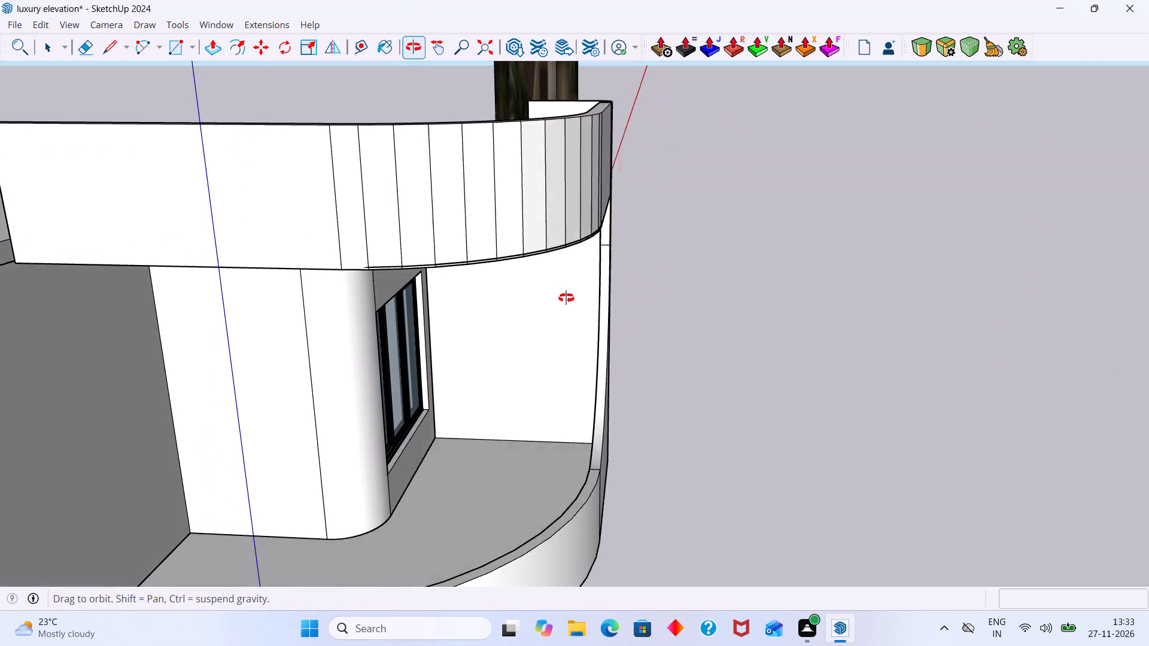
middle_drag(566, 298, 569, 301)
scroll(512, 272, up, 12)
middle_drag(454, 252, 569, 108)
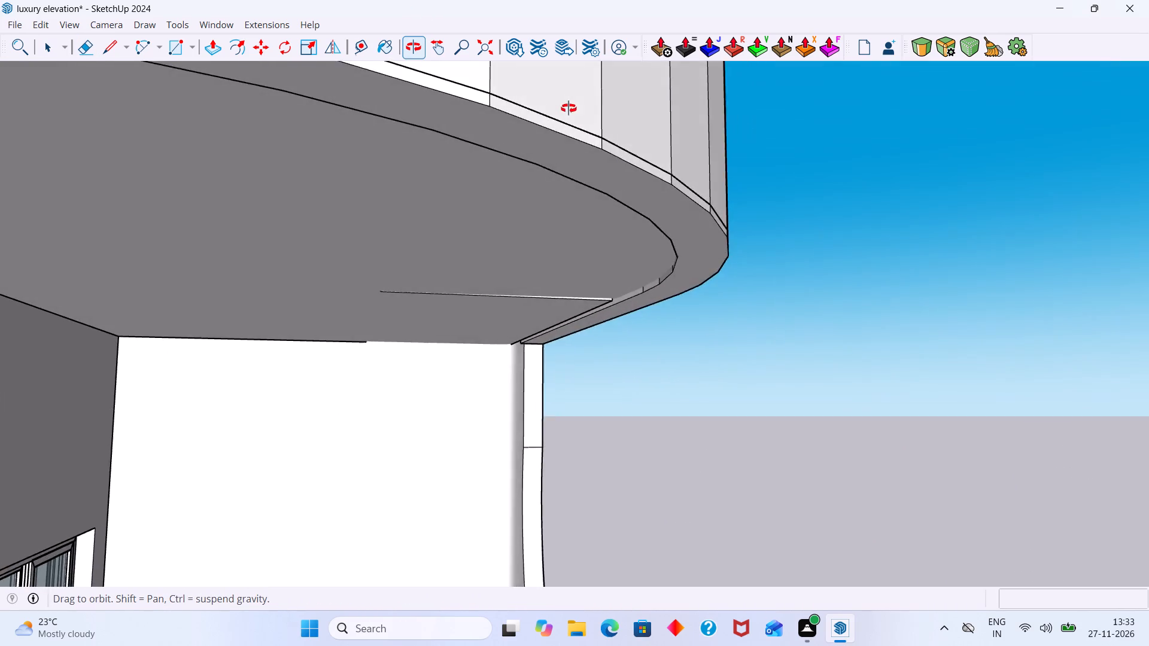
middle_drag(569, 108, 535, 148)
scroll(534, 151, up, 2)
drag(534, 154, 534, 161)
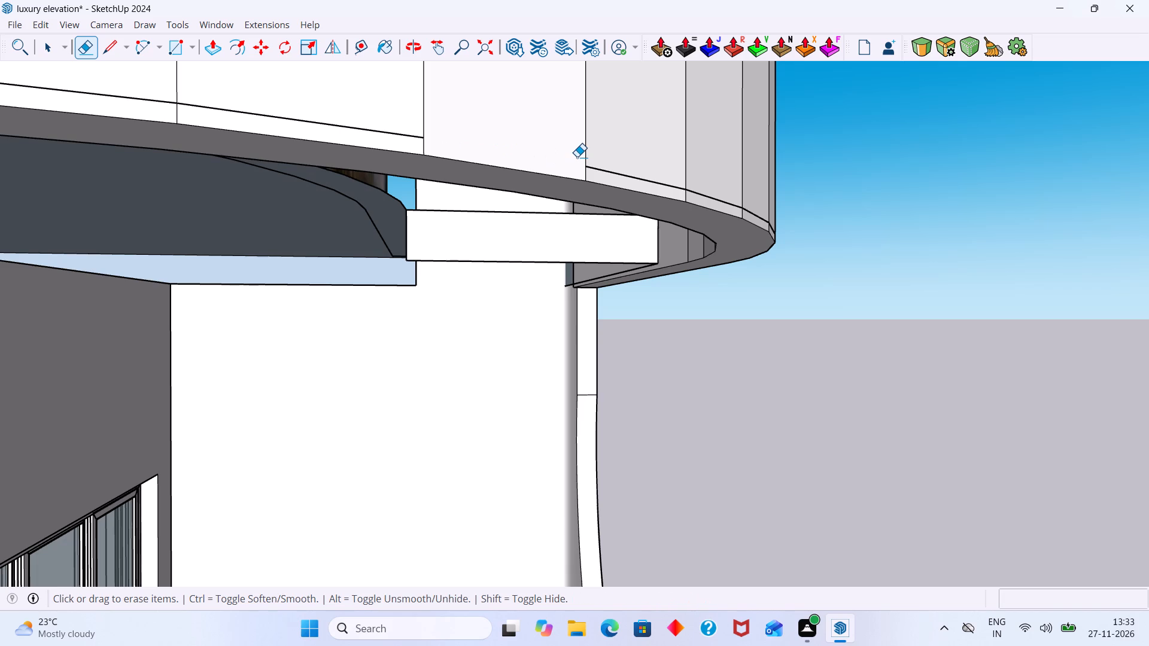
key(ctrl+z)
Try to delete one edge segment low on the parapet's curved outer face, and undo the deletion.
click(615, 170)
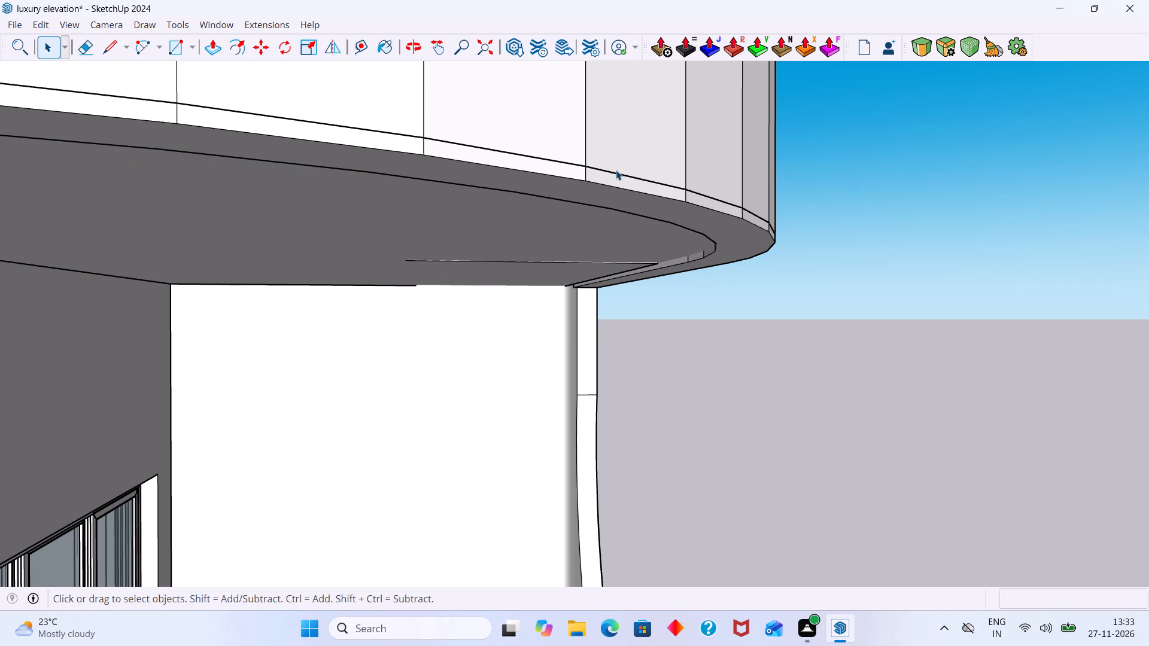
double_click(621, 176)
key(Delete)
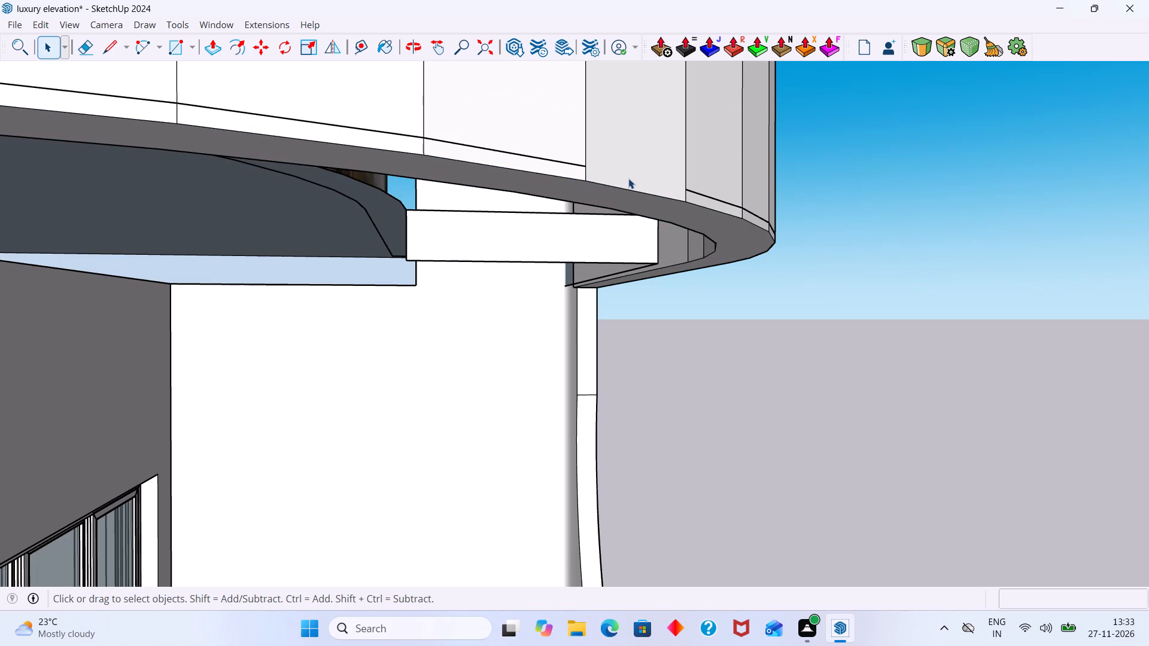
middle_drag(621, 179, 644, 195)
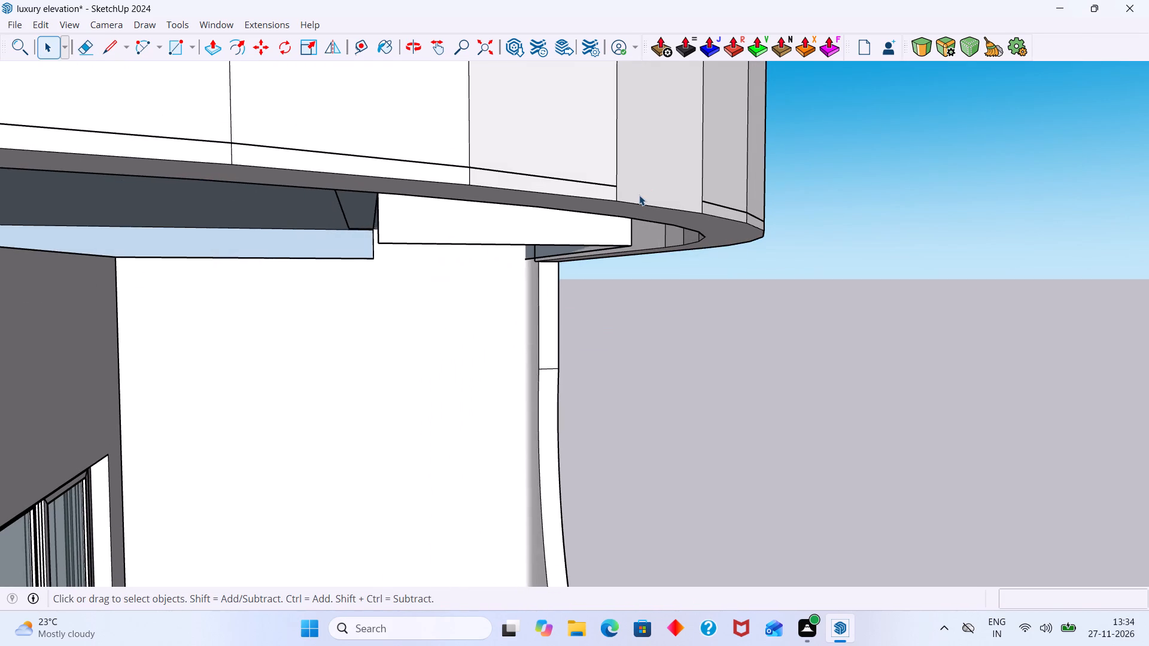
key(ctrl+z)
Examine the roof slab's underside along the curved parapet, including the gap beside the slab.
scroll(652, 193, down, 2)
middle_drag(689, 219, 885, 149)
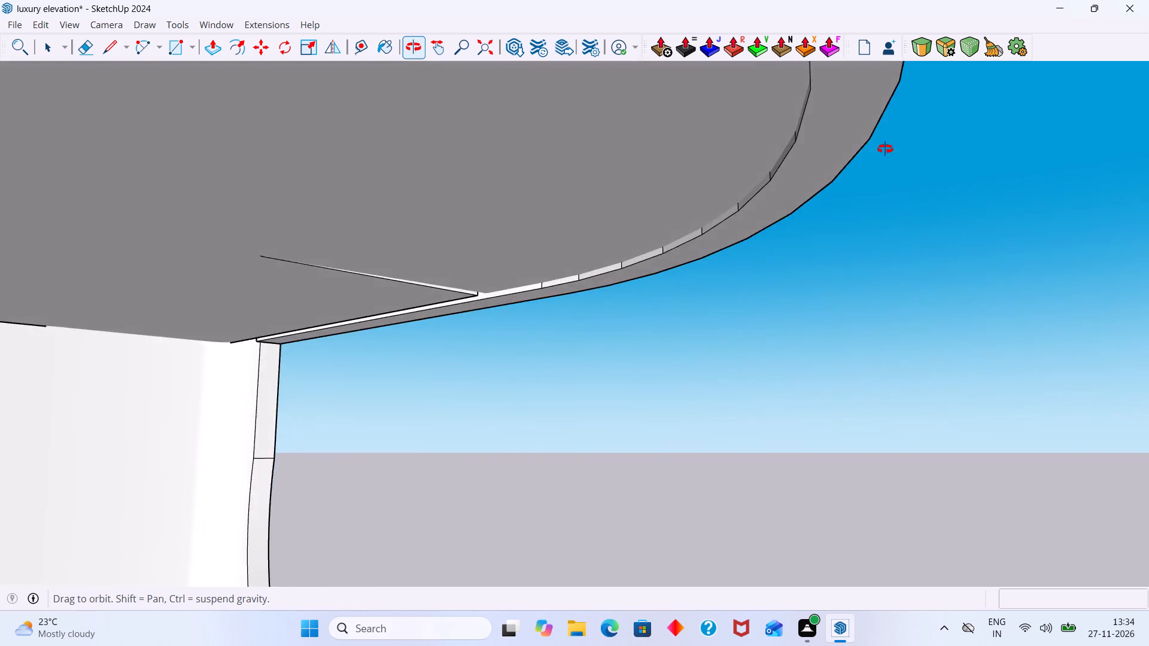
middle_drag(885, 149, 626, 123)
scroll(630, 148, down, 14)
middle_drag(411, 180, 605, 194)
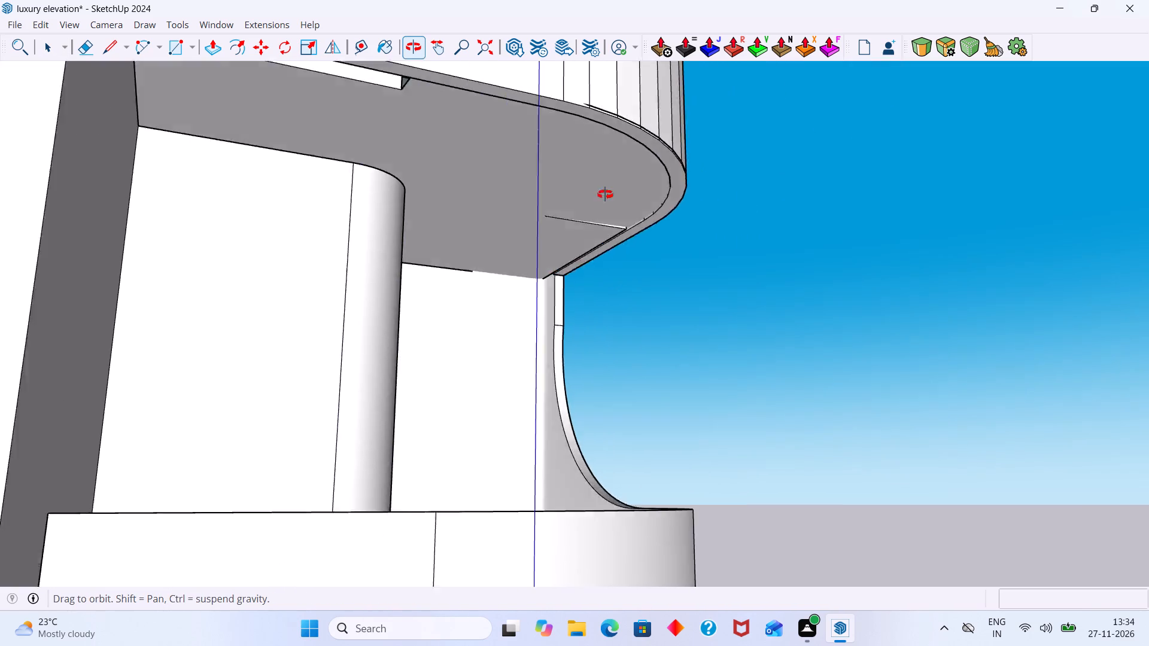
middle_drag(605, 194, 661, 211)
middle_drag(643, 193, 561, 191)
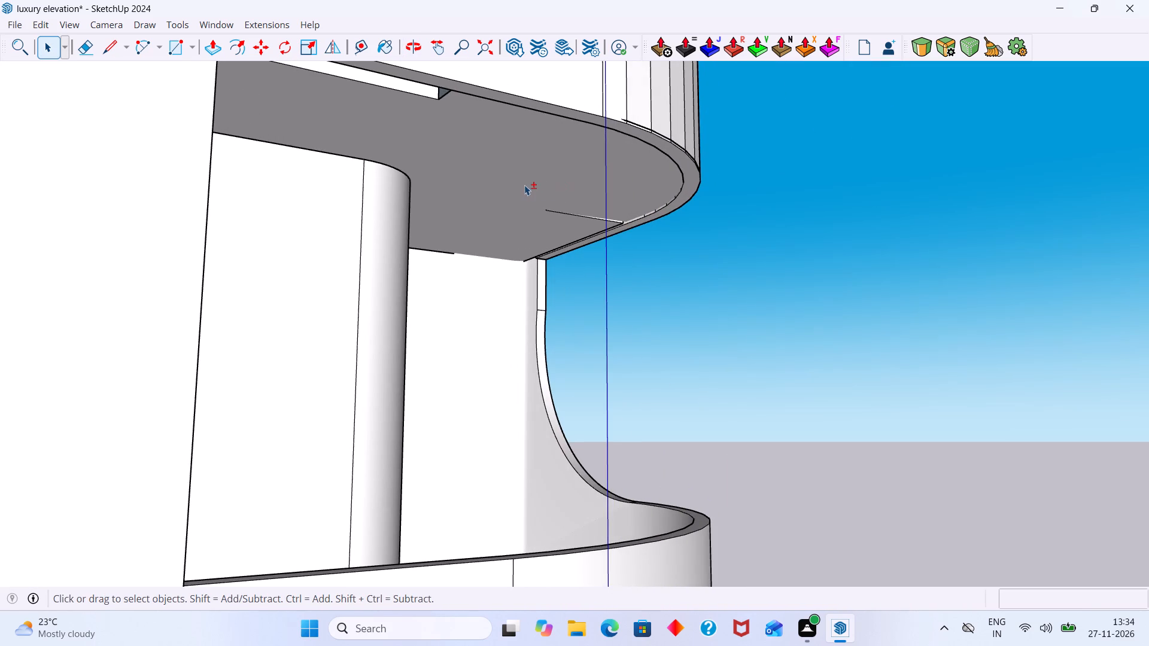
shift+middle_drag(524, 190, 528, 217)
scroll(470, 164, up, 8)
middle_drag(444, 125, 488, 95)
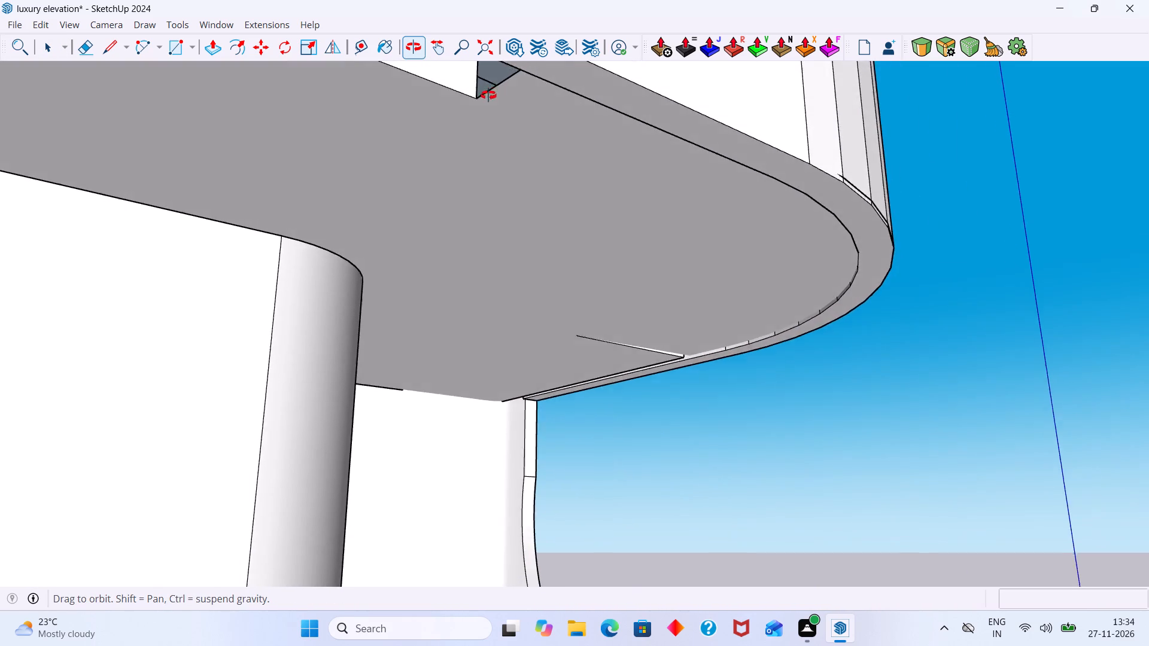
middle_drag(488, 95, 513, 120)
scroll(512, 114, up, 2)
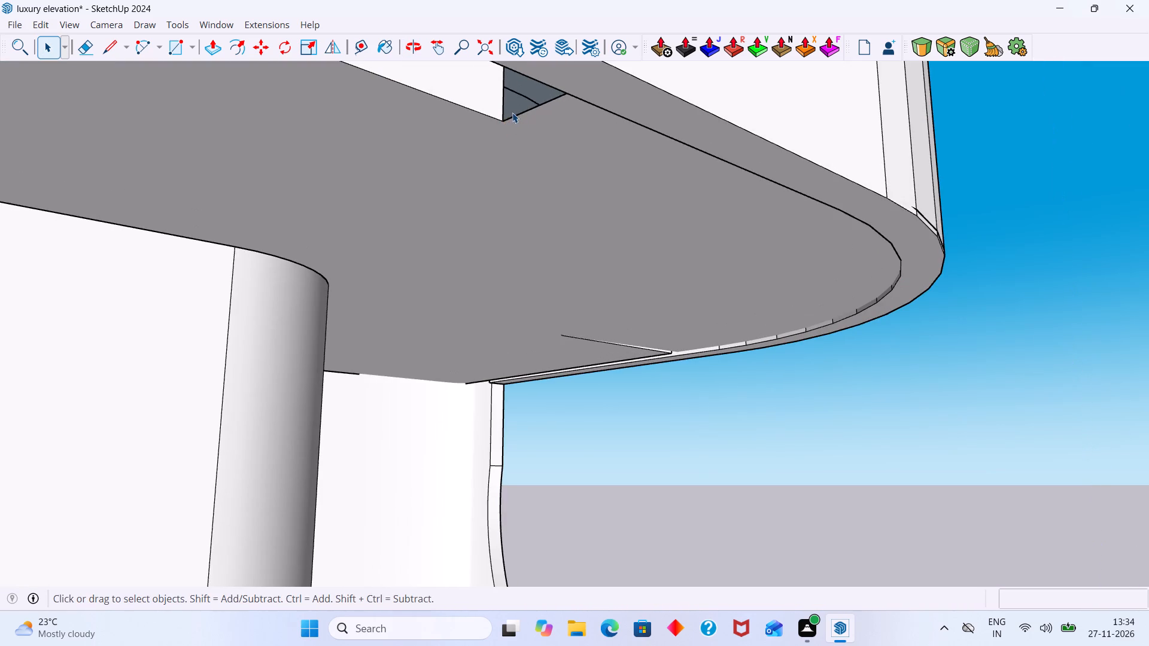
middle_drag(526, 106, 559, 101)
shift+middle_drag(560, 100, 519, 121)
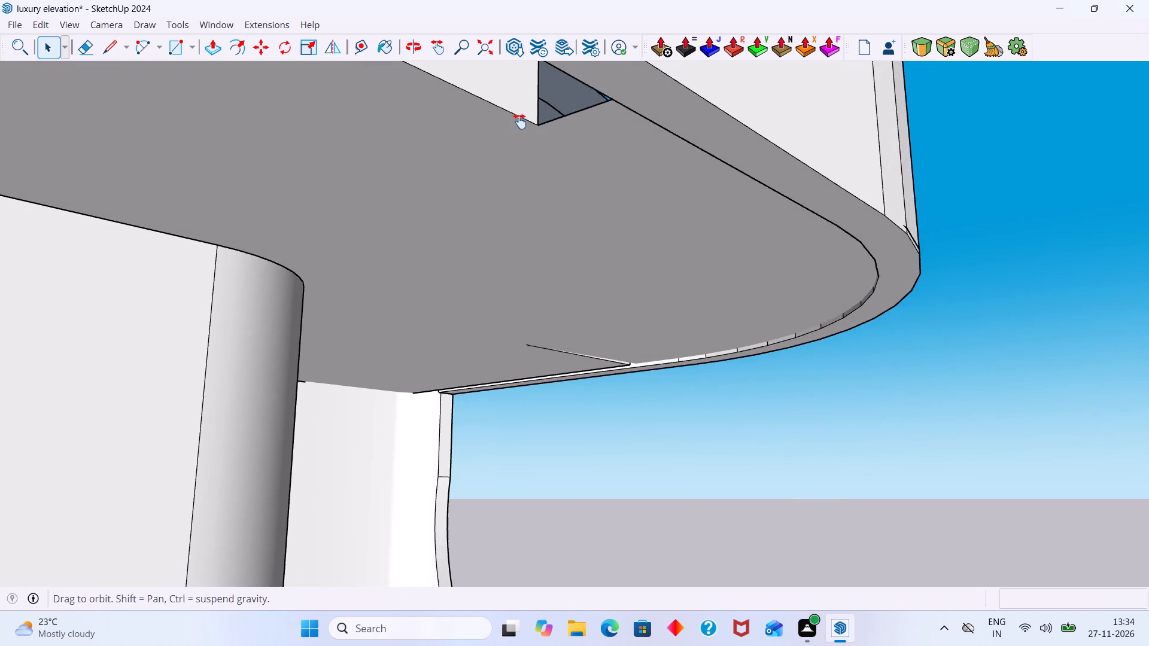
shift+middle_drag(519, 121, 387, 173)
scroll(426, 171, down, 18)
middle_drag(595, 187, 582, 197)
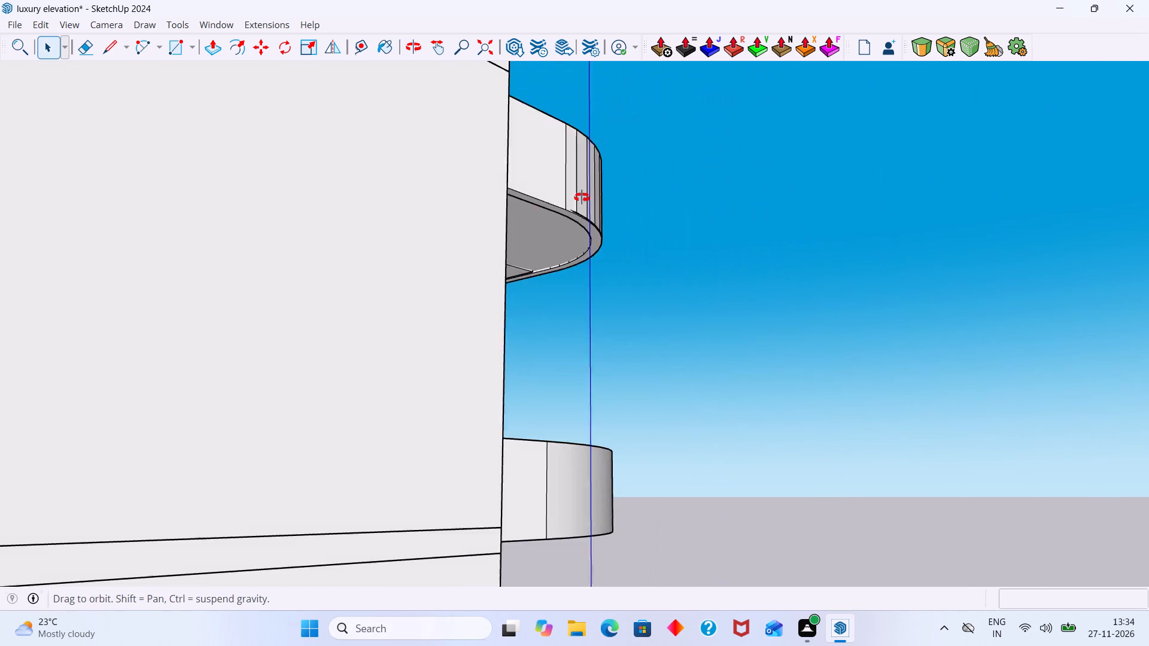
Push/Pull the recessed curved slab face inside the parapet by 6", referencing the adjoining raised slab's corner.
middle_drag(582, 197, 399, 489)
middle_drag(472, 182, 871, 309)
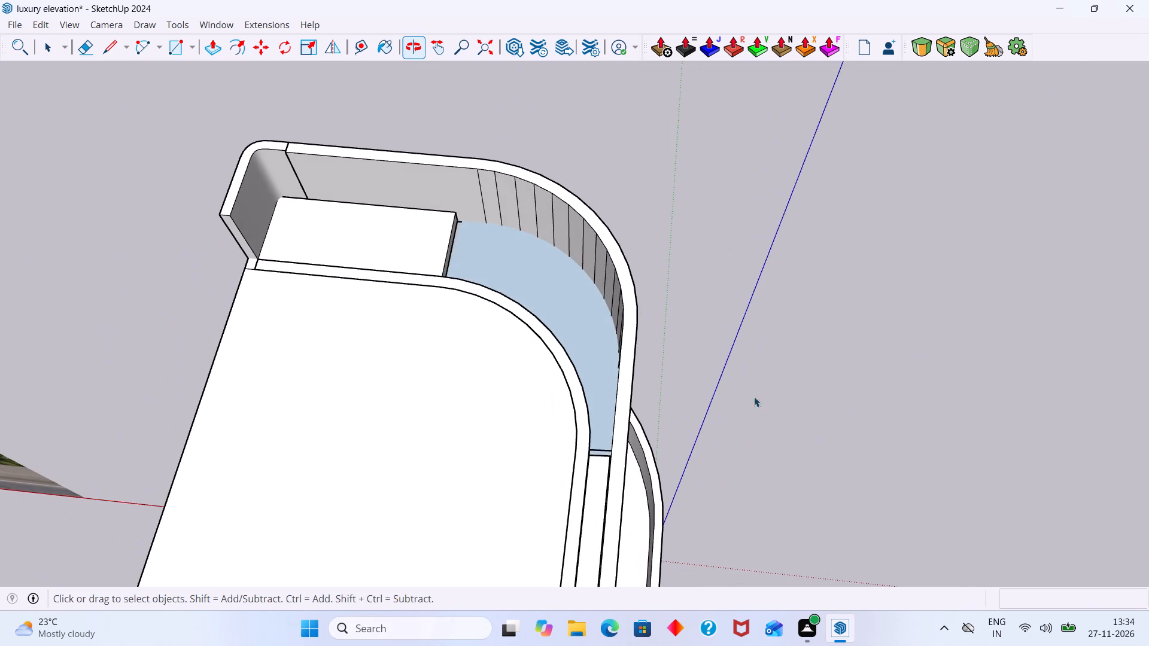
scroll(642, 439, up, 4)
middle_drag(535, 282, 495, 205)
scroll(466, 160, up, 4)
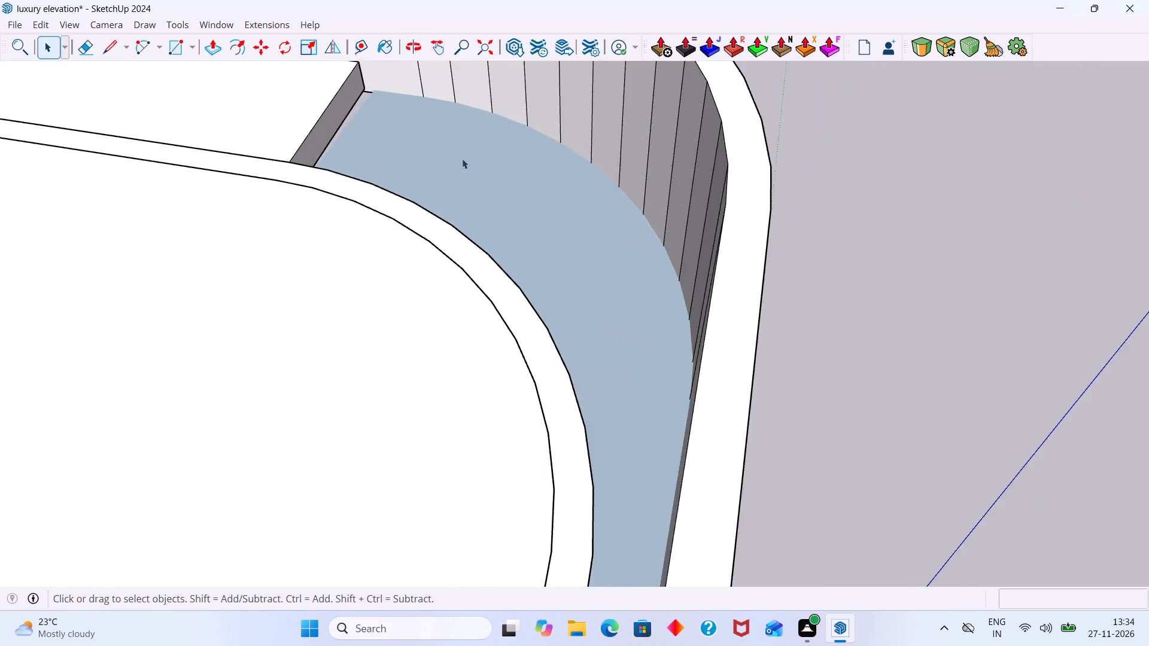
scroll(462, 159, up, 2)
scroll(451, 158, down, 6)
scroll(409, 153, up, 5)
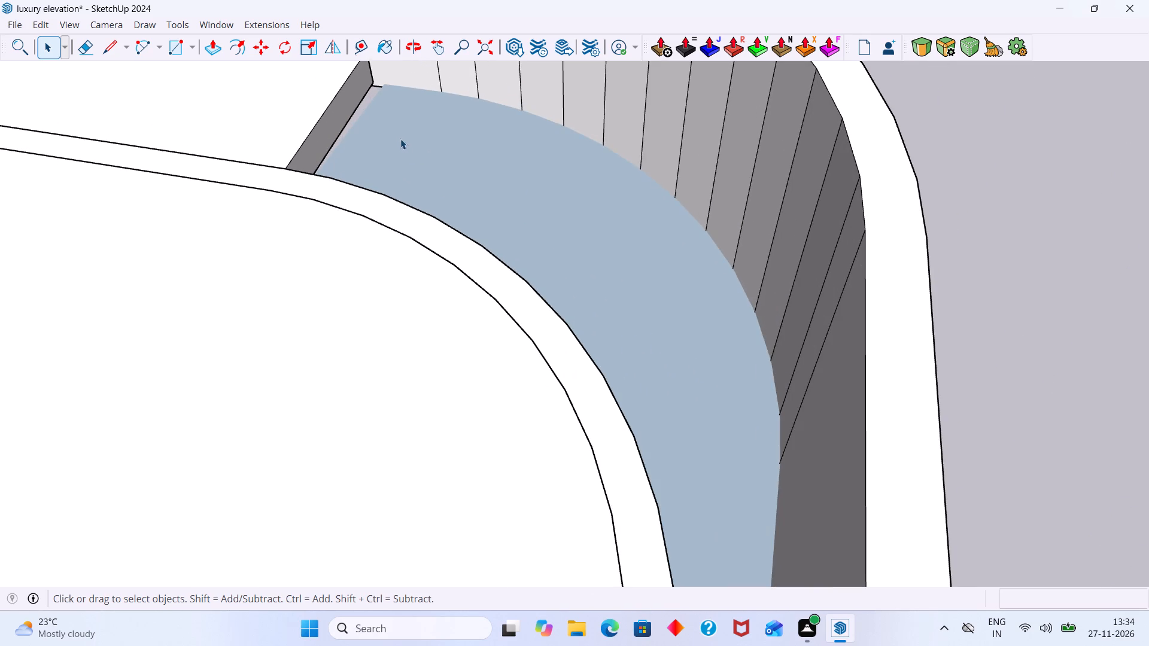
scroll(412, 135, up, 4)
click(417, 141)
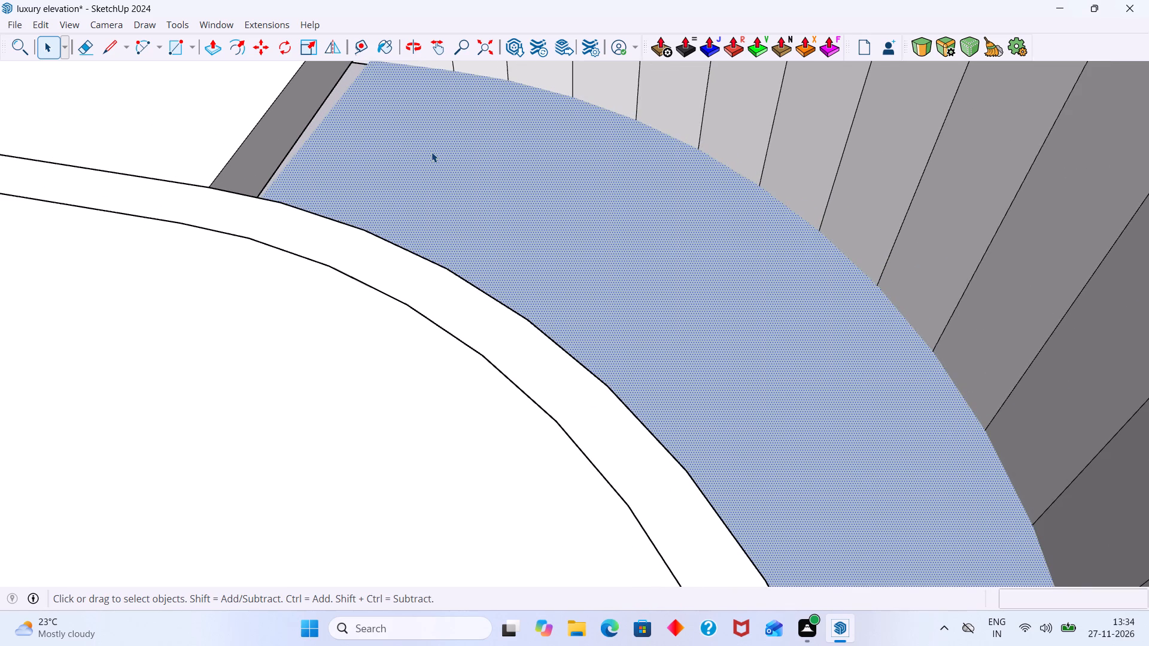
key(p)
click(431, 152)
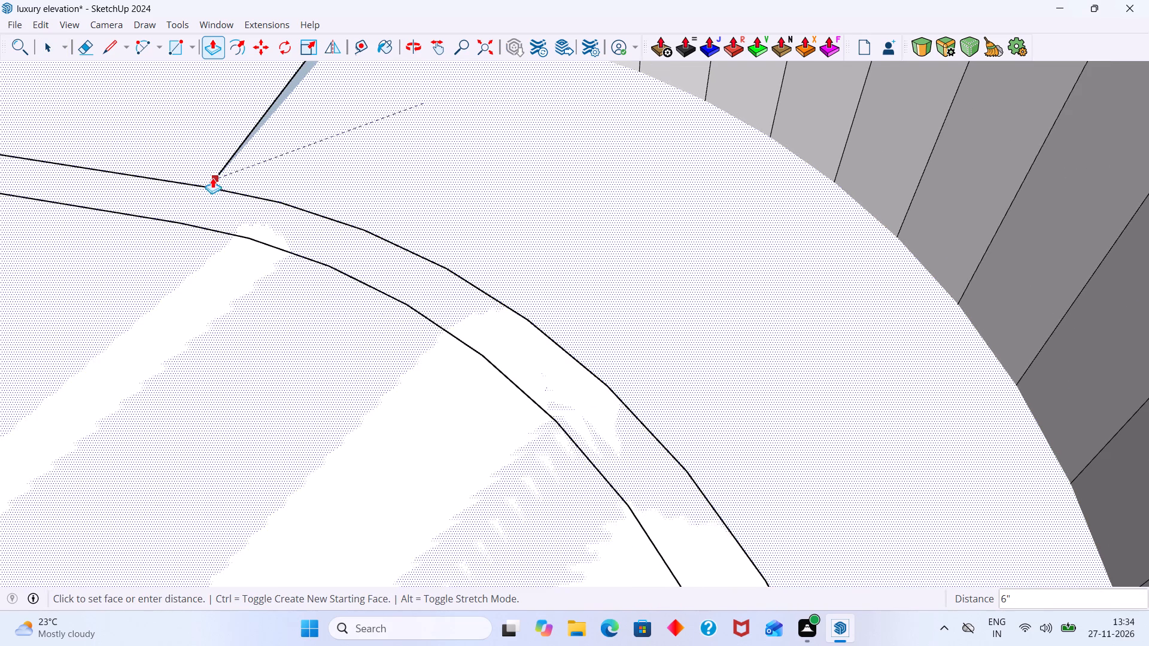
scroll(211, 183, up, 5)
click(211, 187)
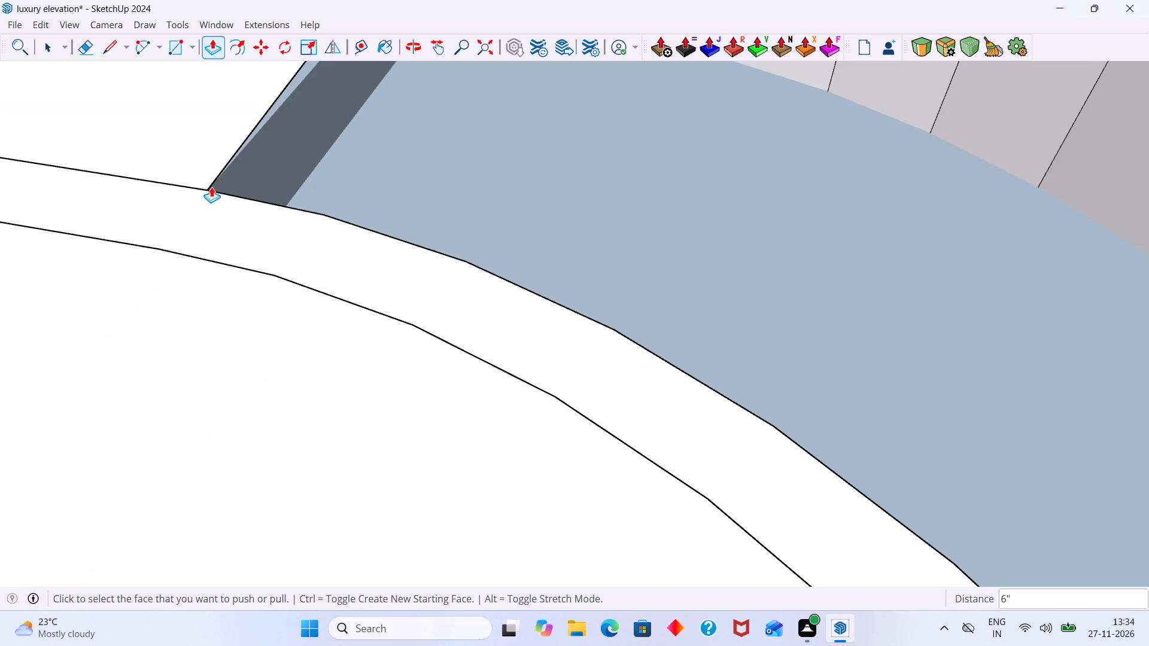
scroll(300, 173, down, 20)
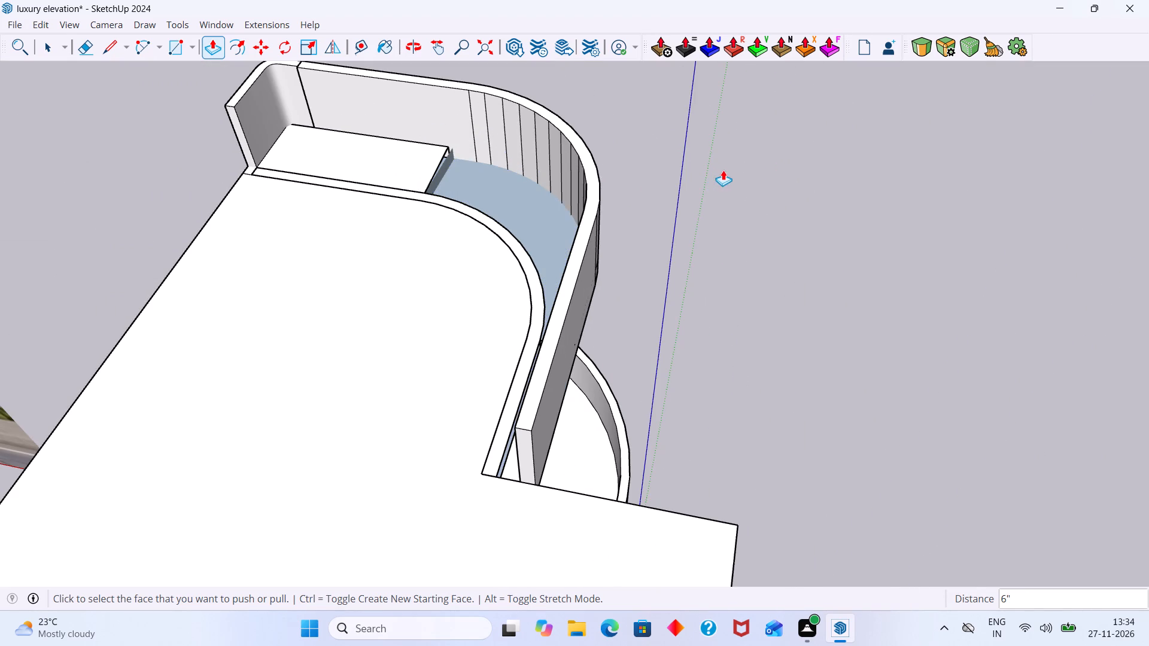
key(space)
click(845, 145)
Push/Pull the narrow upright face beside the raised slab about 1' 9" into the curved recess along the parapet.
scroll(582, 195, up, 2)
middle_drag(566, 200, 754, 105)
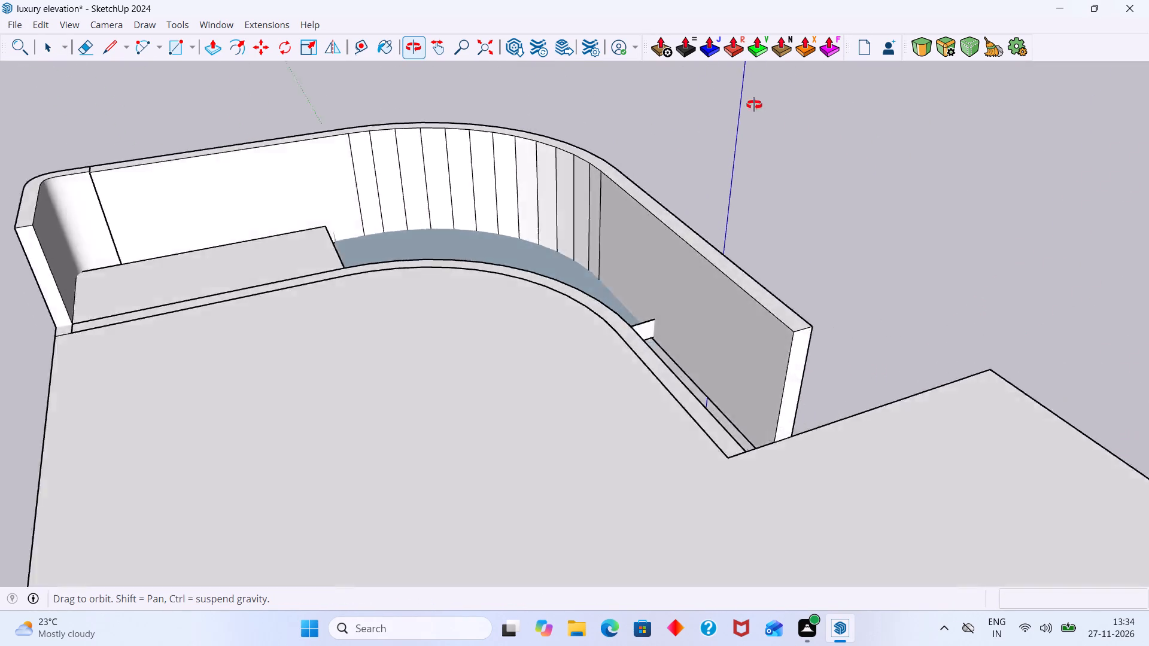
middle_drag(754, 105, 464, 5)
middle_drag(553, 312, 480, 112)
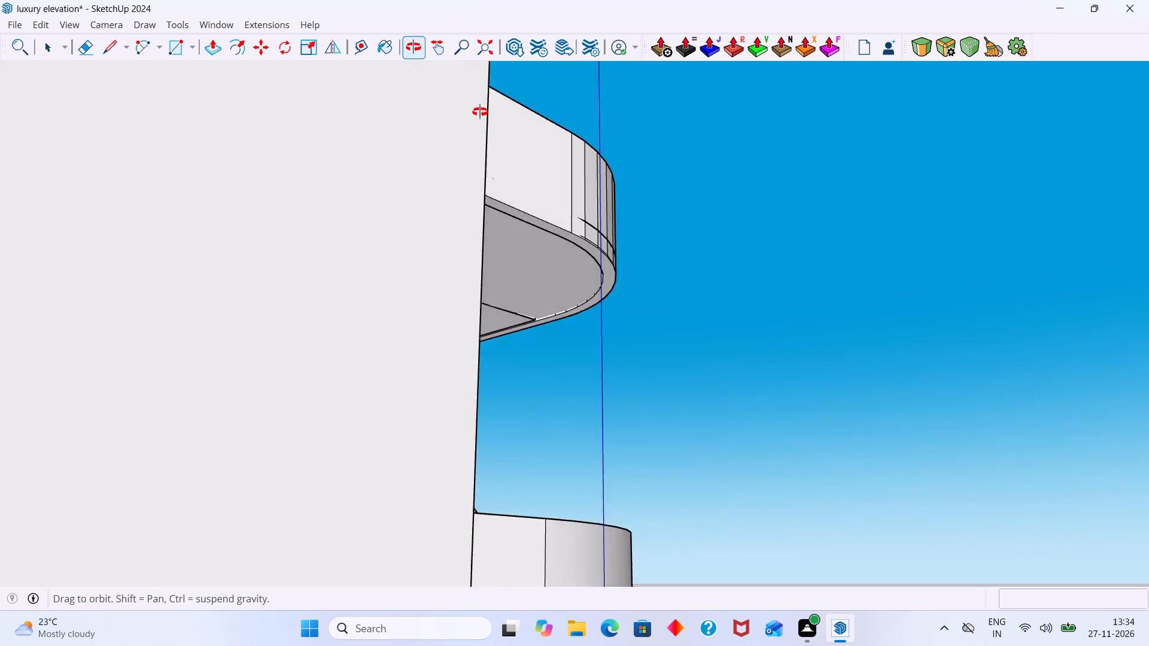
middle_drag(480, 112, 613, 553)
scroll(516, 281, down, 4)
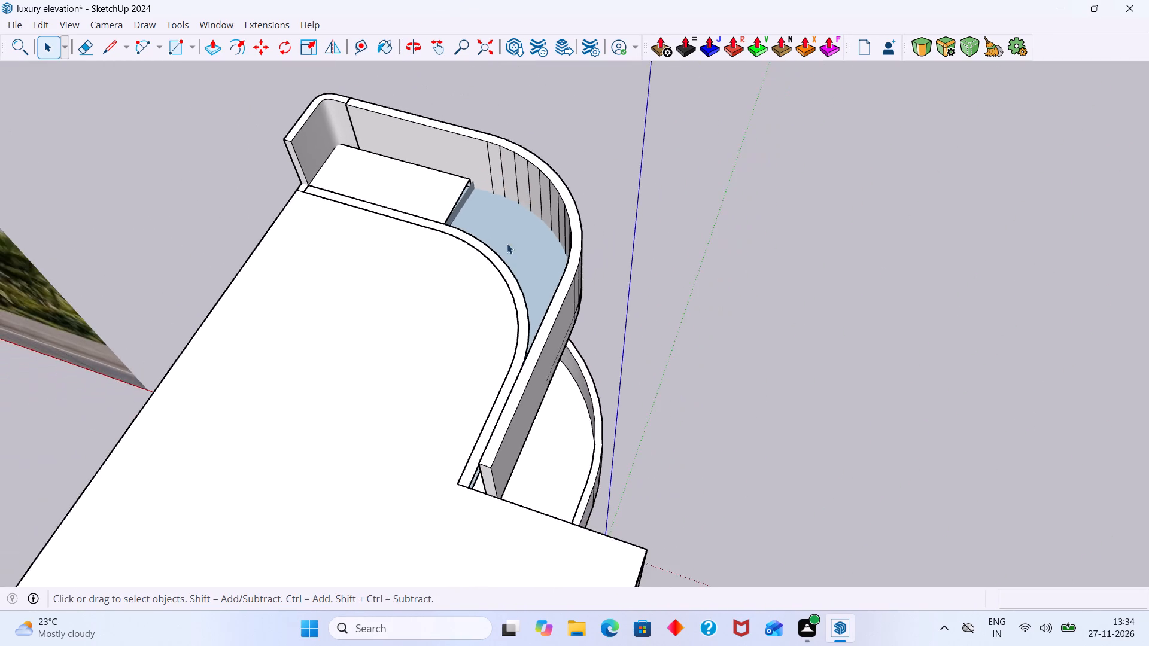
scroll(491, 188, up, 20)
scroll(491, 188, up, 2)
middle_drag(481, 197, 422, 164)
scroll(481, 197, up, 1)
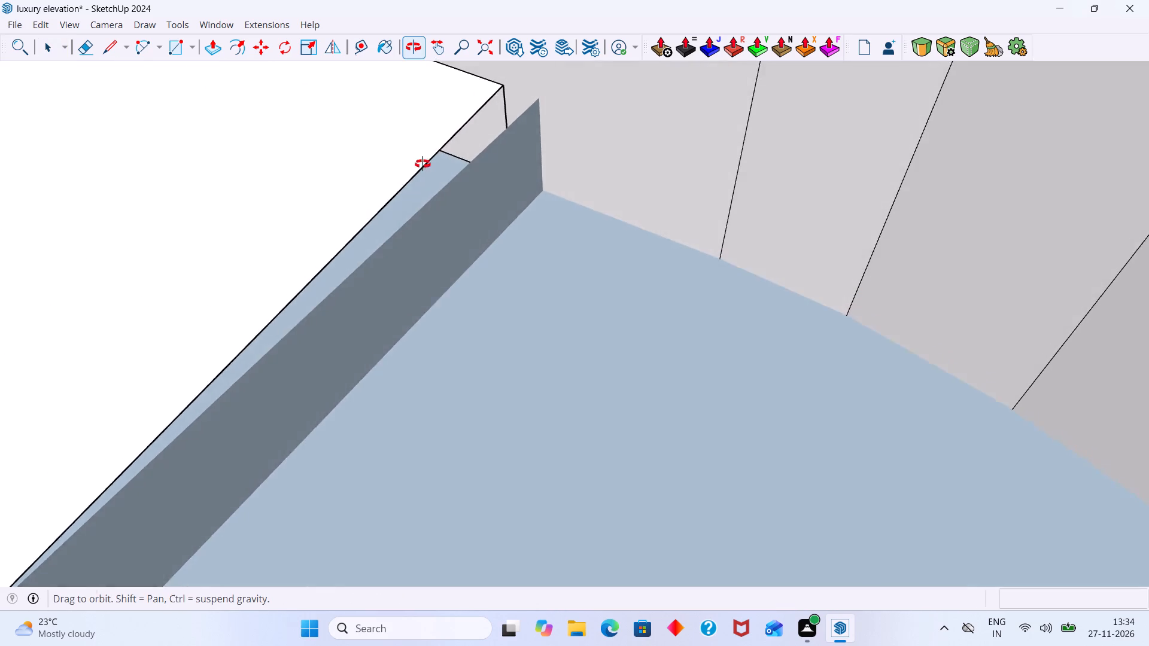
middle_drag(422, 164, 428, 150)
click(490, 197)
key(p)
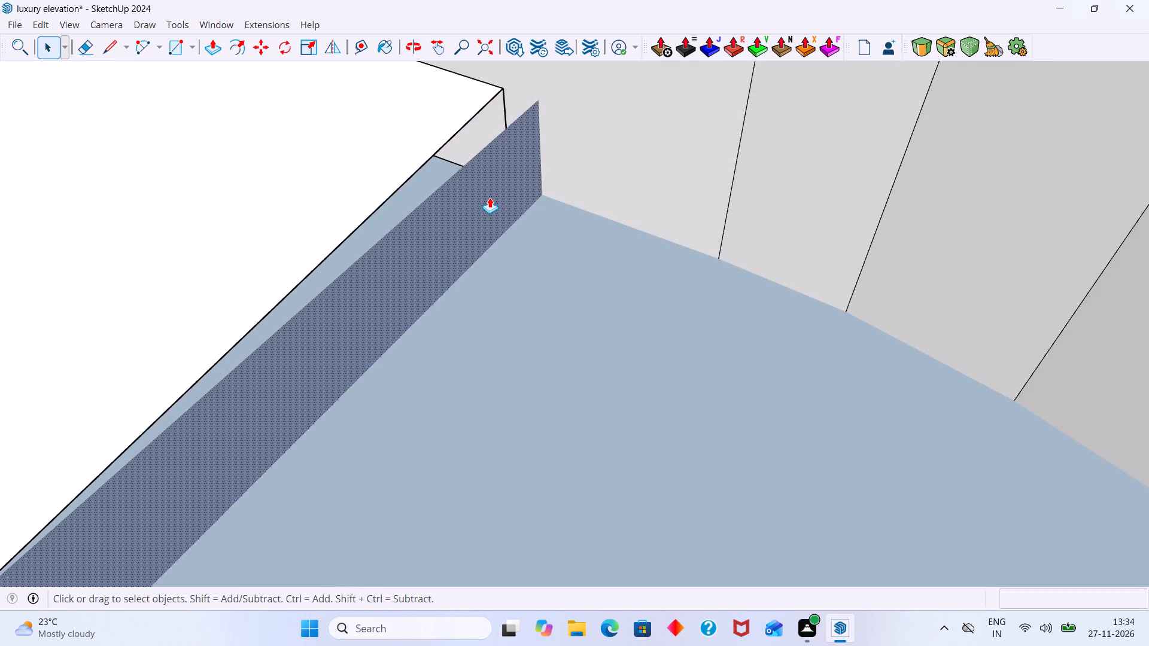
click(490, 197)
scroll(616, 273, down, 9)
scroll(693, 310, down, 2)
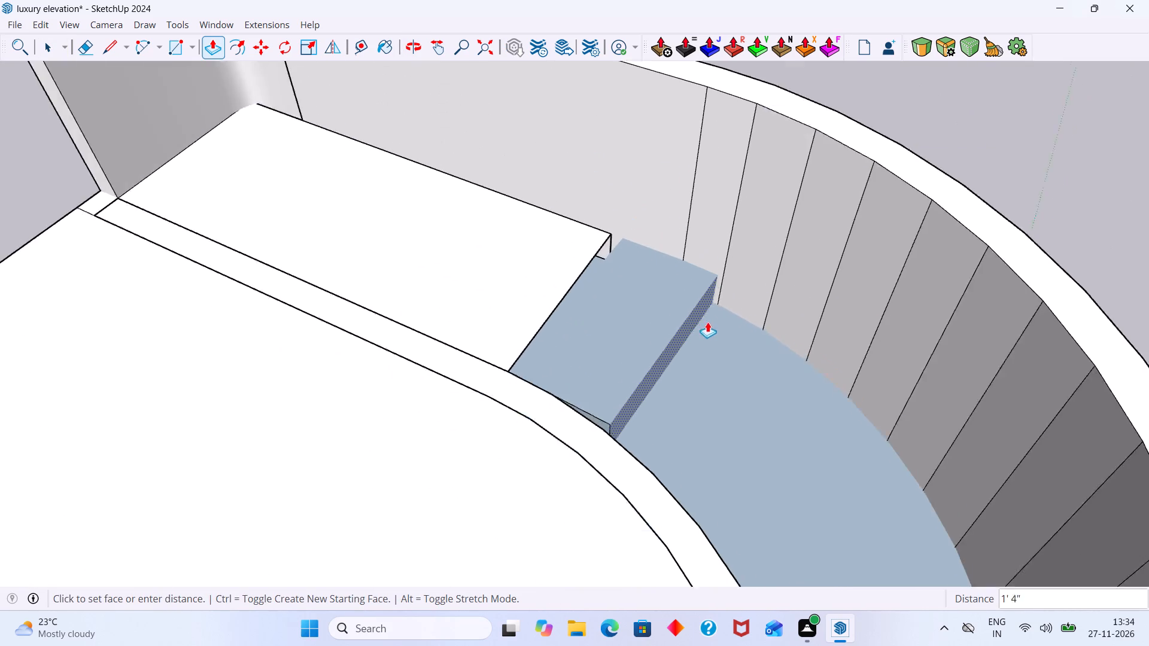
scroll(707, 322, down, 5)
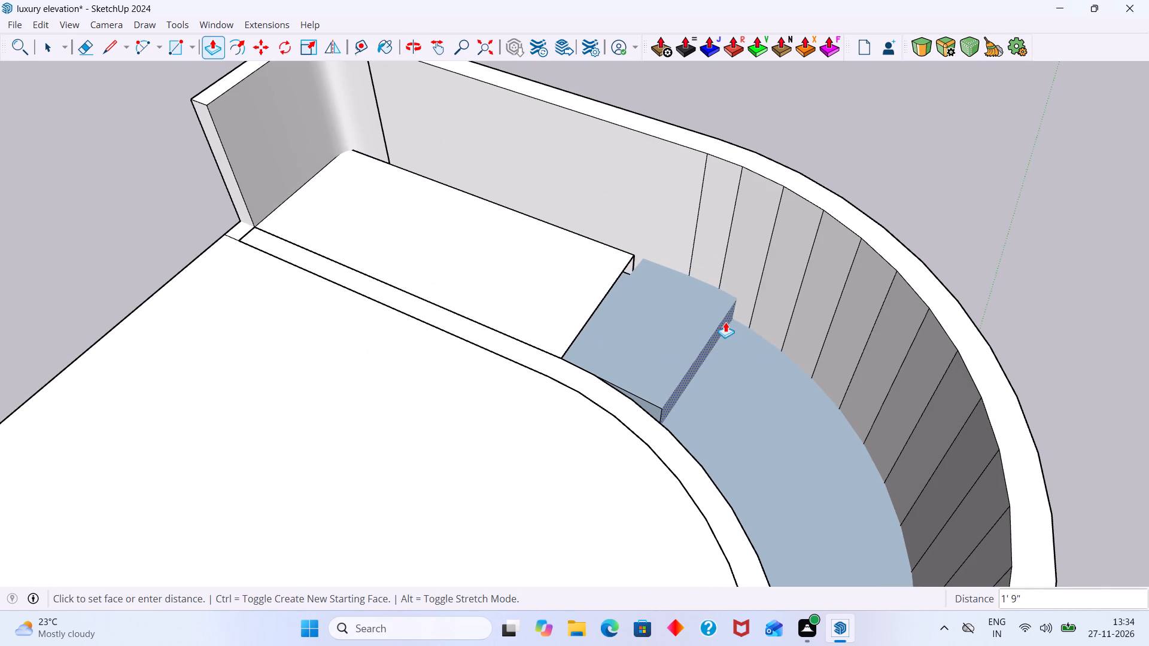
click(741, 321)
scroll(731, 380, down, 1)
middle_drag(724, 377, 604, 333)
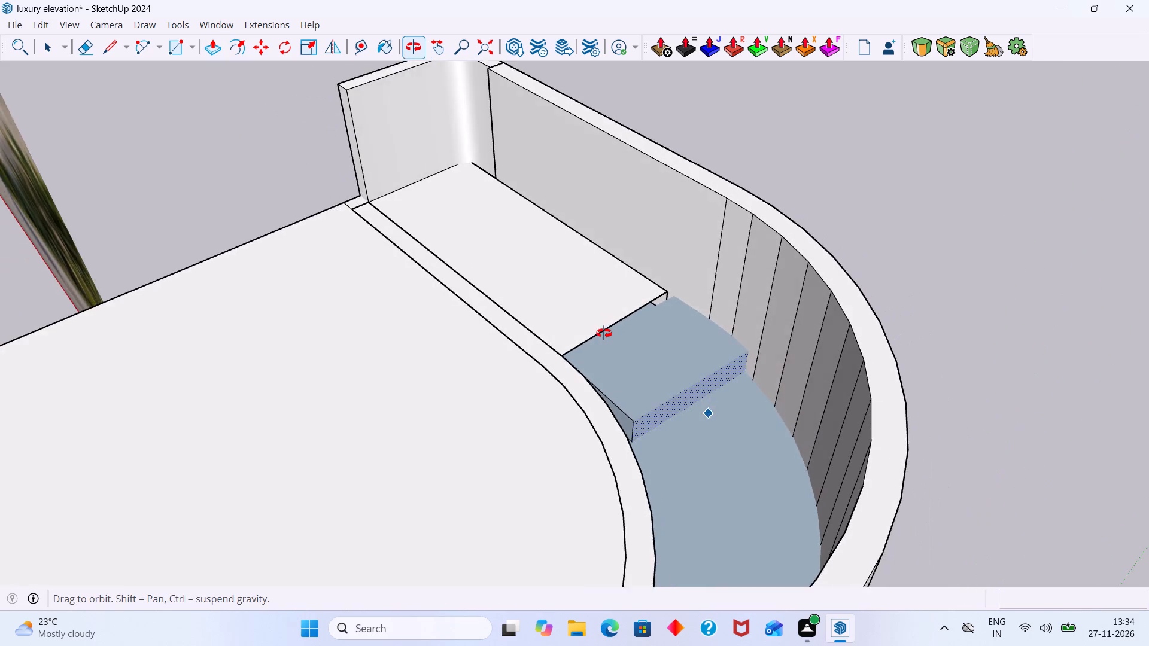
middle_drag(604, 333, 612, 348)
scroll(712, 410, up, 4)
key(space)
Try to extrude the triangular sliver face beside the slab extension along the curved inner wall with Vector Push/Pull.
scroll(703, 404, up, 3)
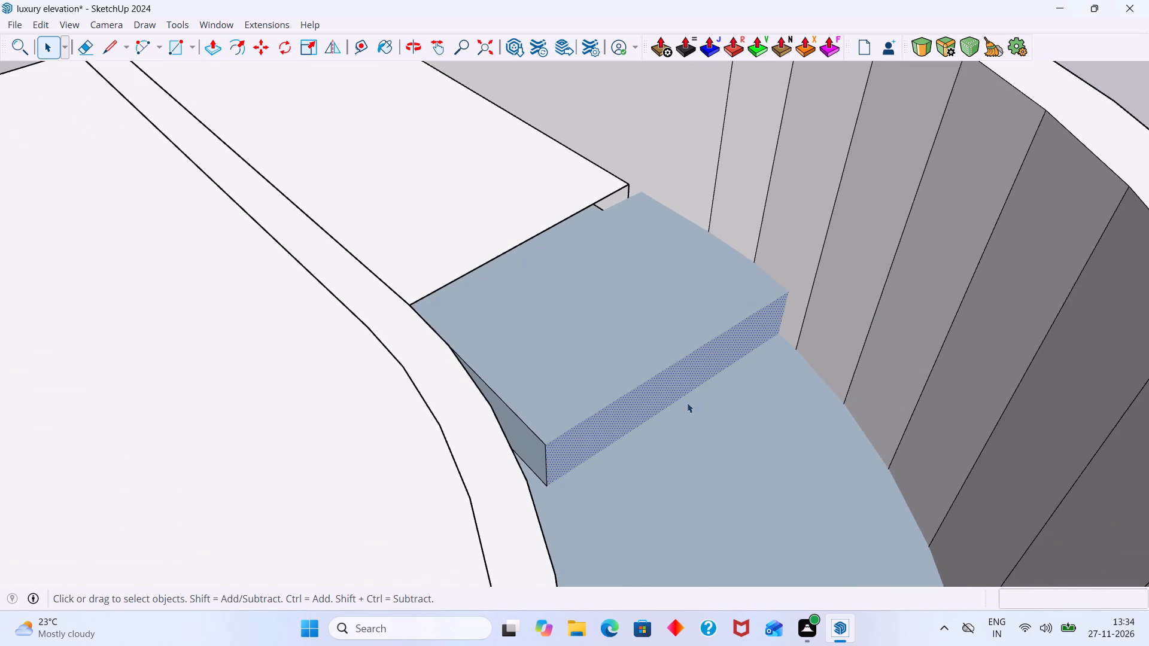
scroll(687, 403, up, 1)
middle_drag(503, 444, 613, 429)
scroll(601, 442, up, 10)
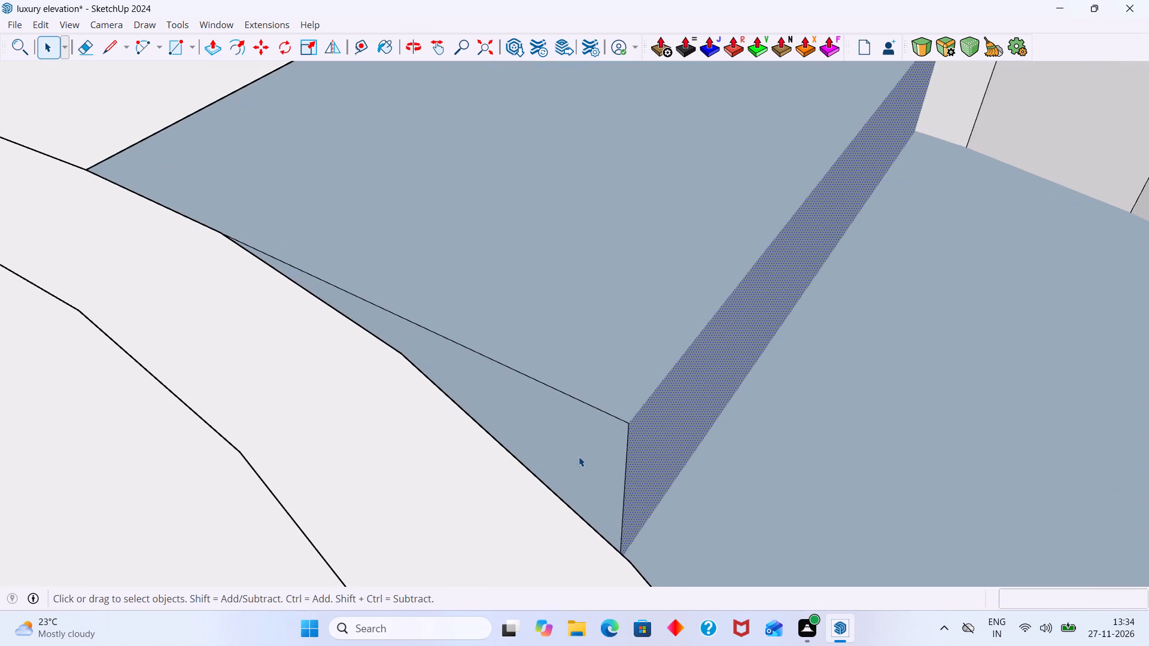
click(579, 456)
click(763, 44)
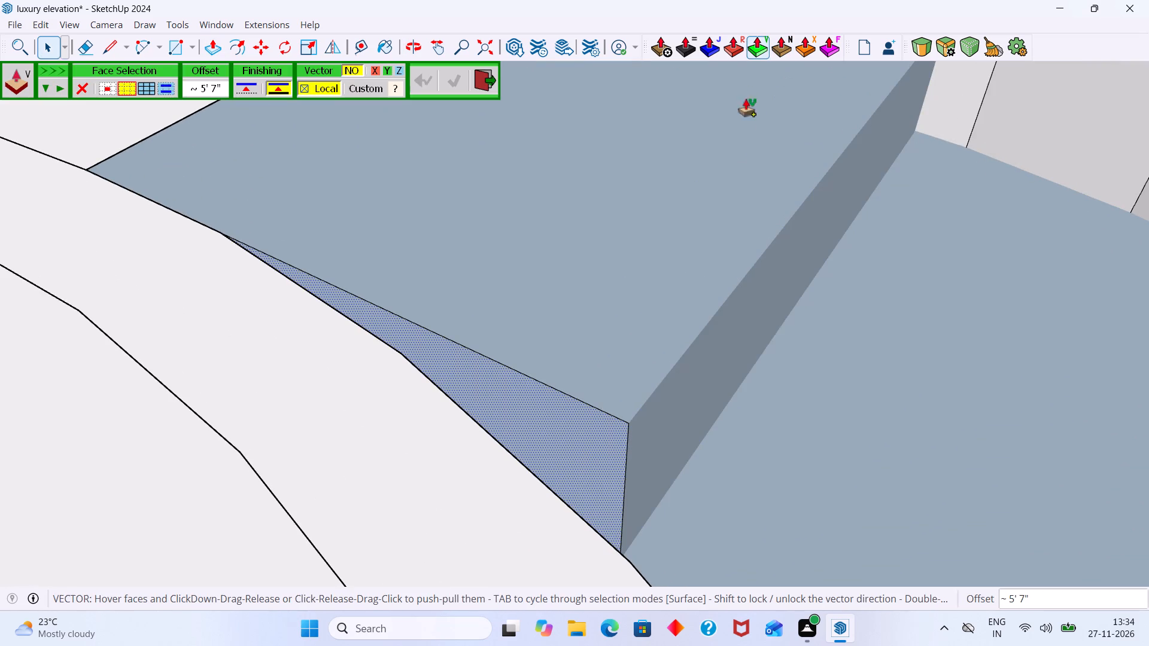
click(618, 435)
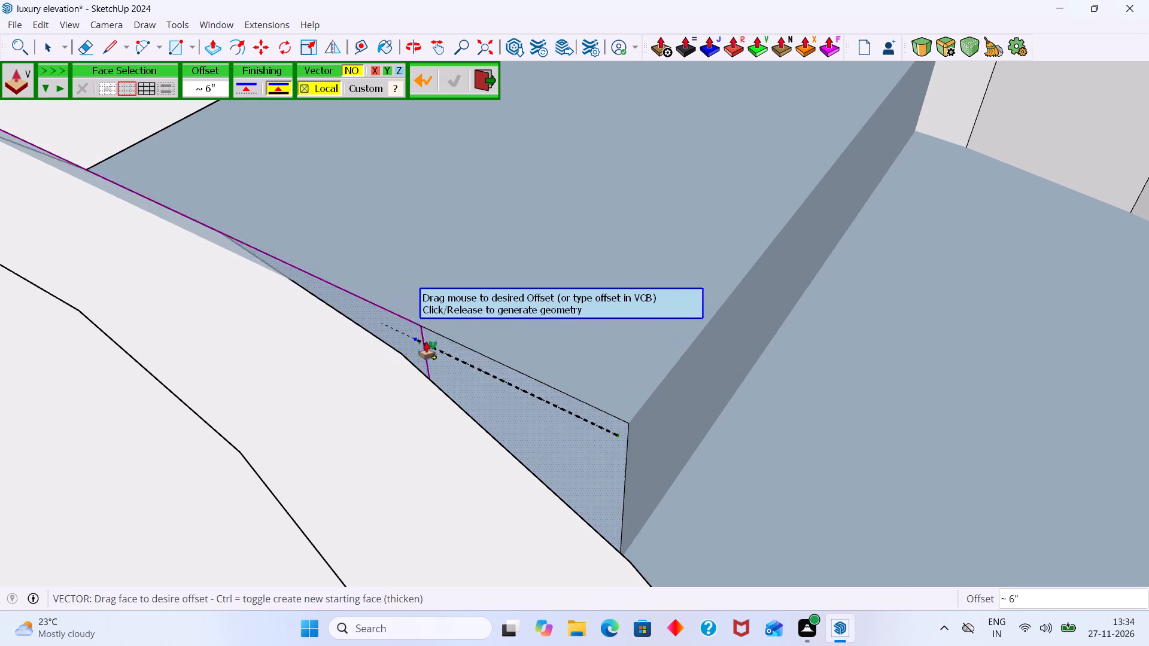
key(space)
Undo the last two Push/Pull edits of the slab in the curved recess.
scroll(603, 337, down, 20)
middle_drag(657, 330, 594, 343)
scroll(668, 311, up, 3)
key(ctrl+z)
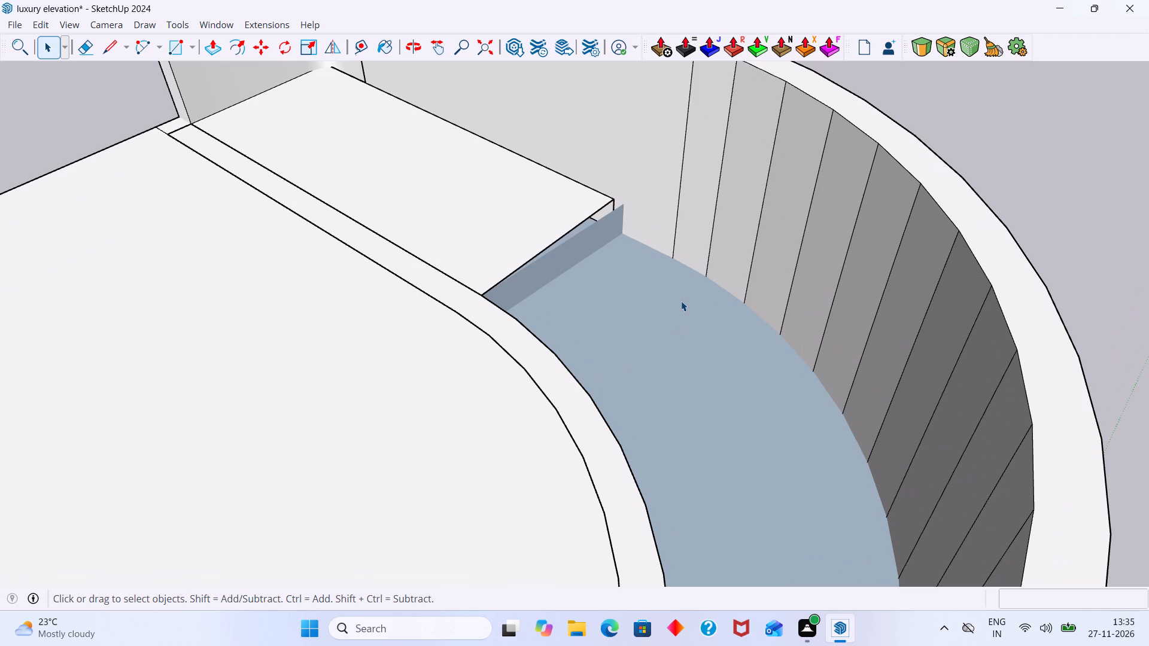
key(ctrl+z)
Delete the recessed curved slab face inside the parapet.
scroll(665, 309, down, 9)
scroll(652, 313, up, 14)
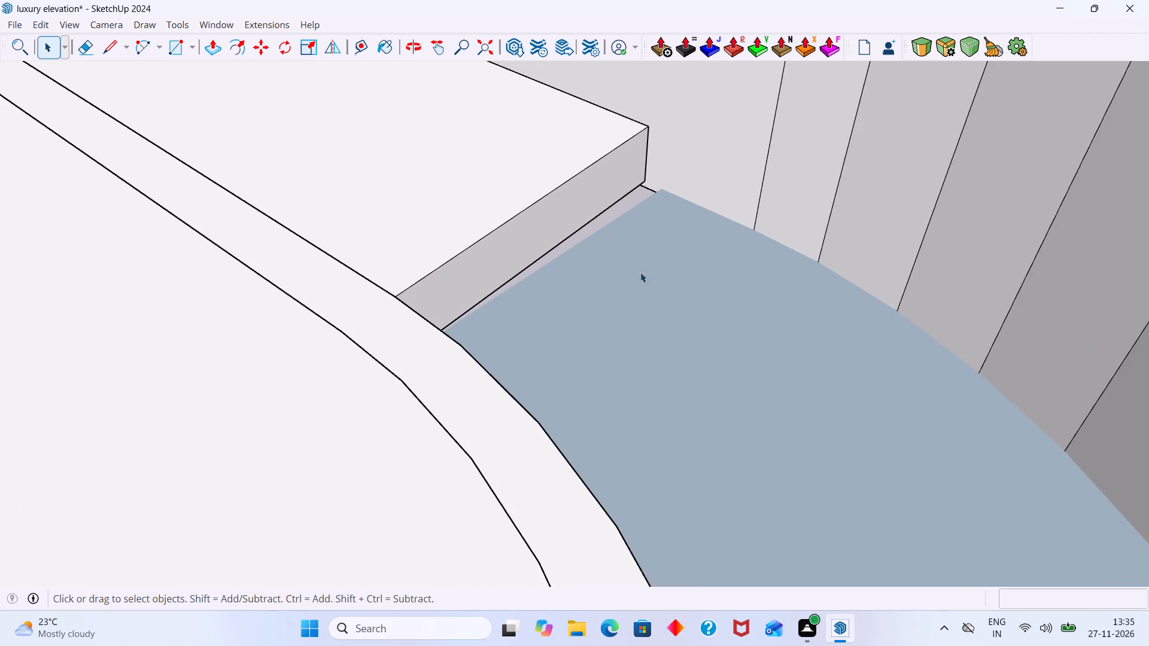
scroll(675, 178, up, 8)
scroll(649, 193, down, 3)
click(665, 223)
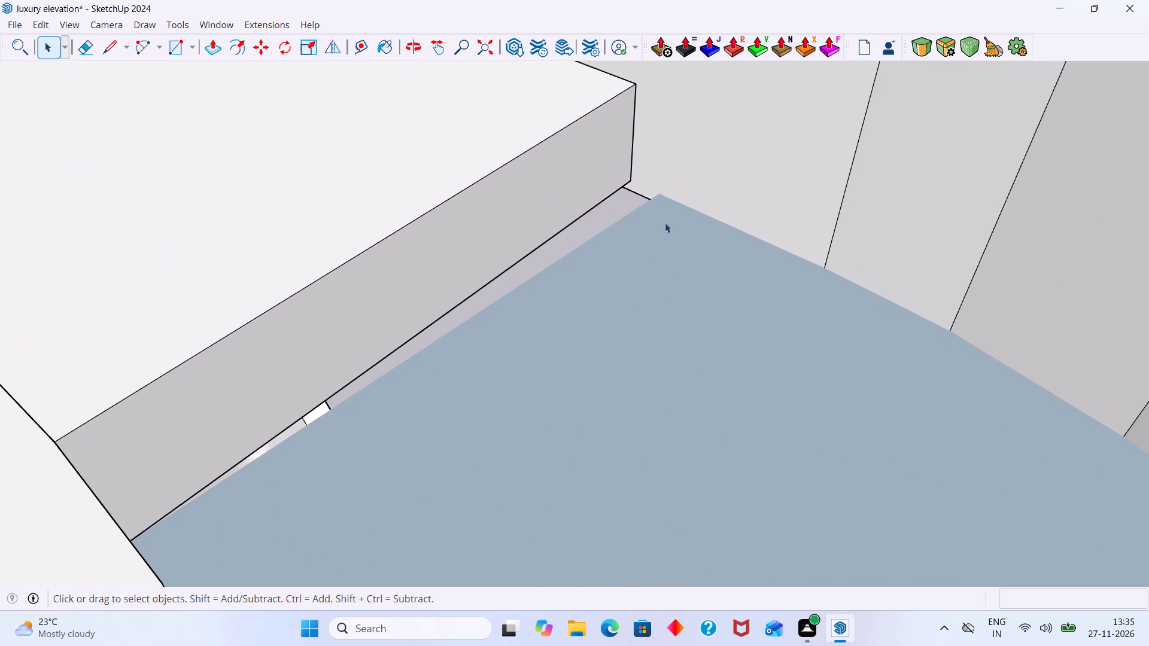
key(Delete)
Undo the face deletion and the earlier slab edits back to the full curved slab projecting beyond the parapet.
scroll(676, 227, down, 15)
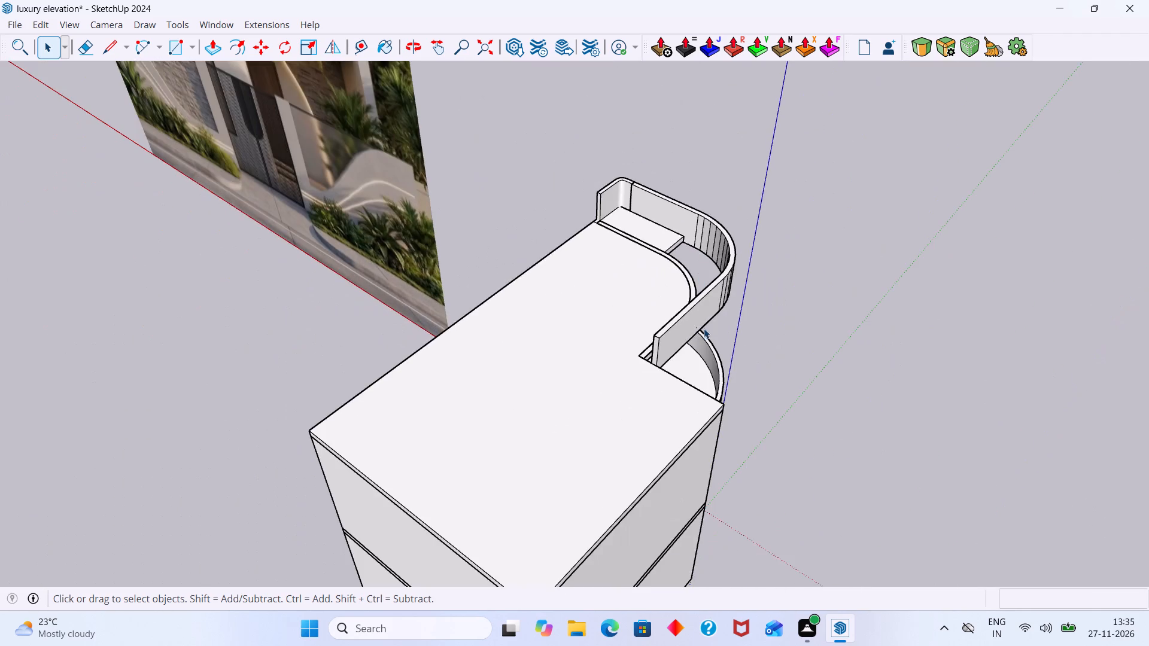
middle_drag(701, 335, 631, 73)
middle_drag(703, 182, 375, 36)
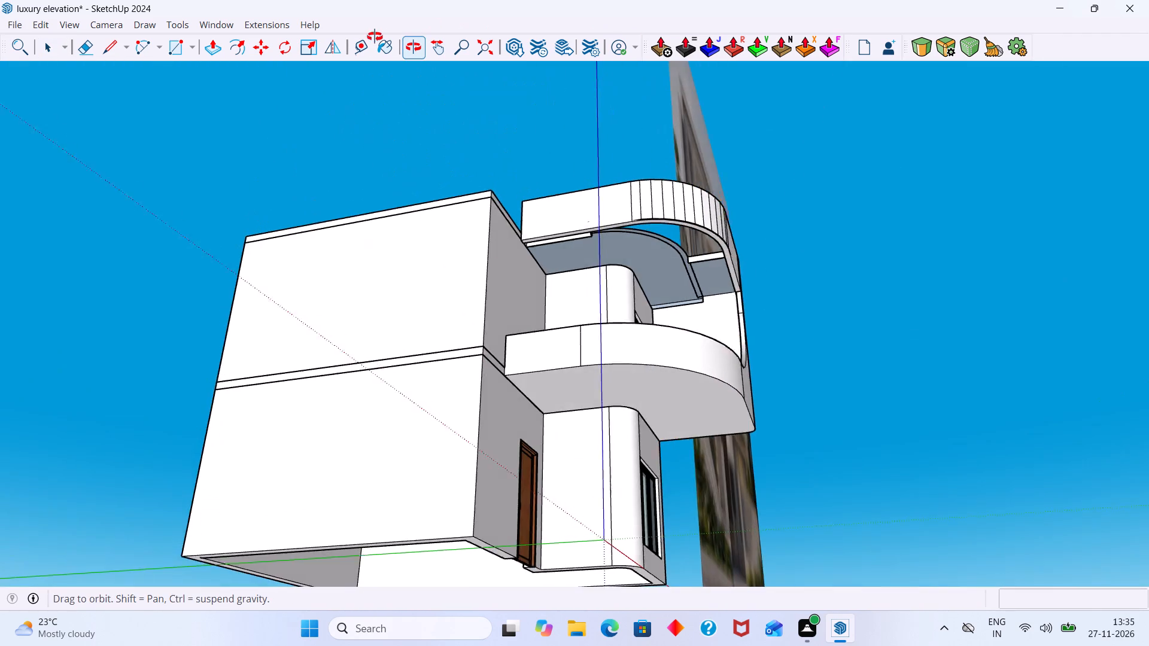
middle_drag(375, 36, 375, 41)
middle_drag(615, 163, 426, 108)
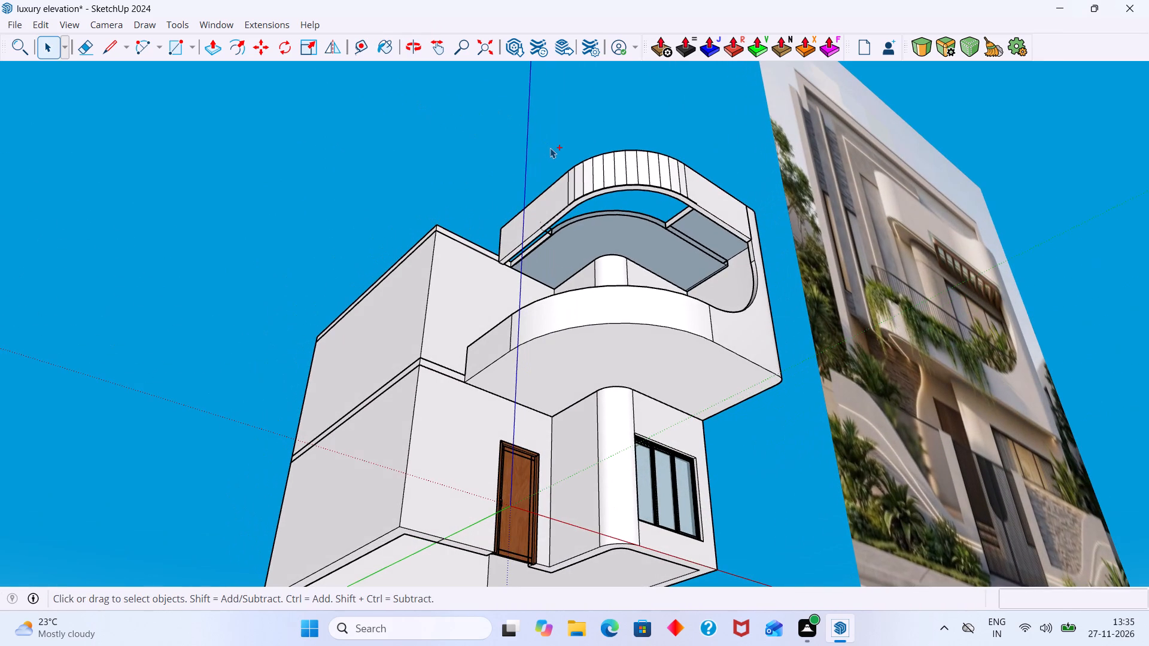
key(ctrl+z)
key(ctrl+z)
key(ctrl+z)
key(ctrl+z)
key(ctrl+z)
key(ctrl+z)
key(ctrl+z)
key(ctrl+z)
key(ctrl+z)
key(ctrl+z)
key(ctrl+z)
key(ctrl+z)
key(ctrl+z)
key(ctrl+z)
key(ctrl+z)
key(ctrl+z)
key(ctrl+z)
key(ctrl+z)
key(ctrl+z)
key(ctrl+z)
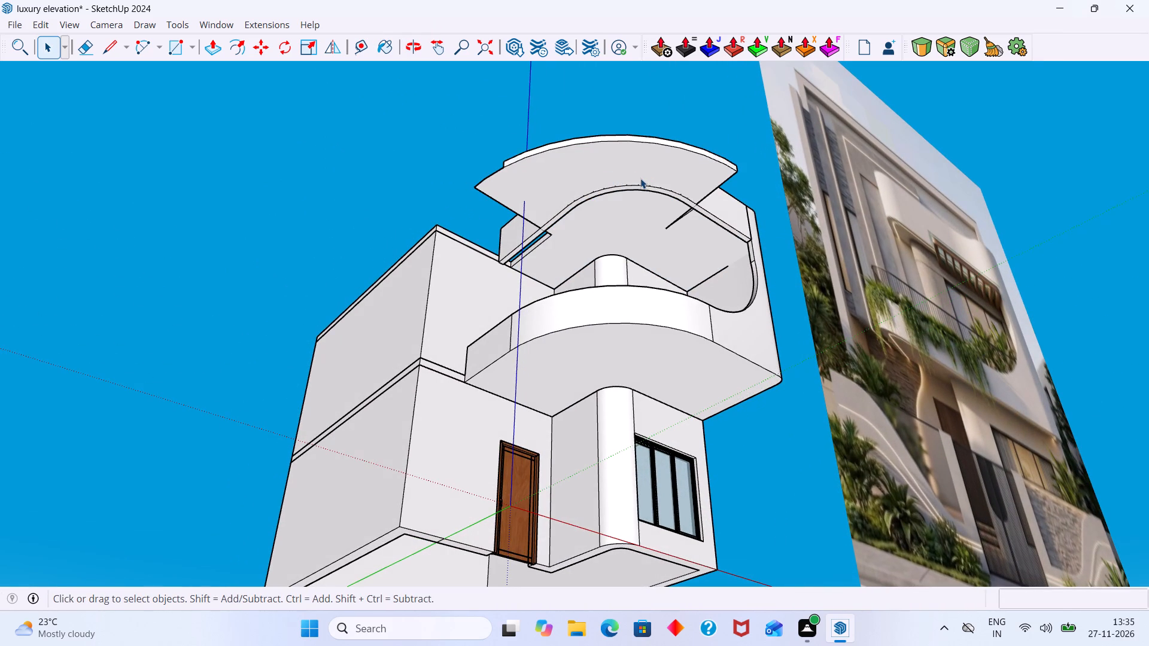
Examine the projecting curved slab and how it meets the parapet's curved outer wall.
middle_drag(674, 184, 737, 542)
scroll(724, 377, up, 1)
middle_drag(724, 377, 935, 643)
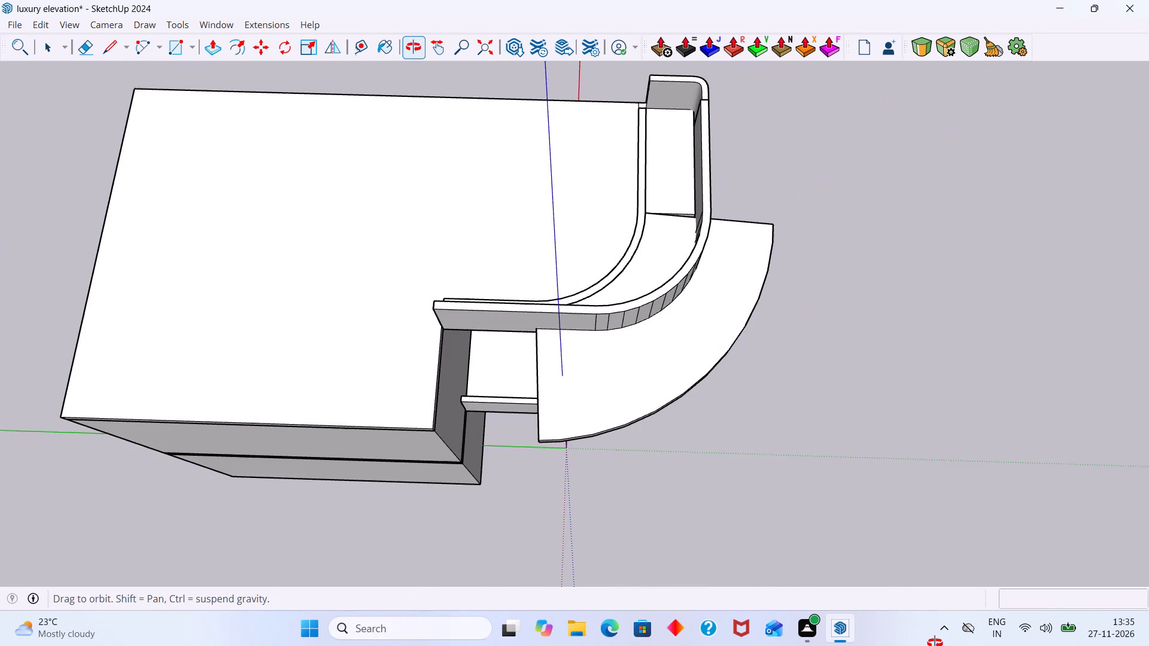
middle_drag(935, 643, 940, 643)
scroll(763, 300, up, 7)
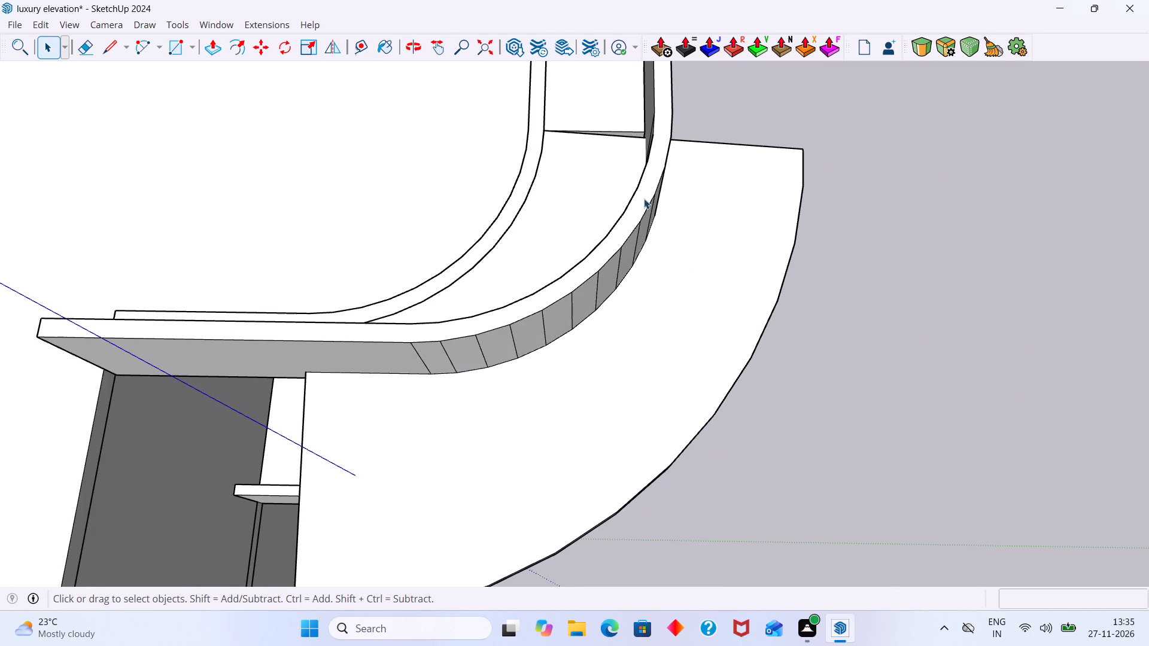
middle_drag(720, 224, 589, 362)
middle_drag(483, 275, 284, 223)
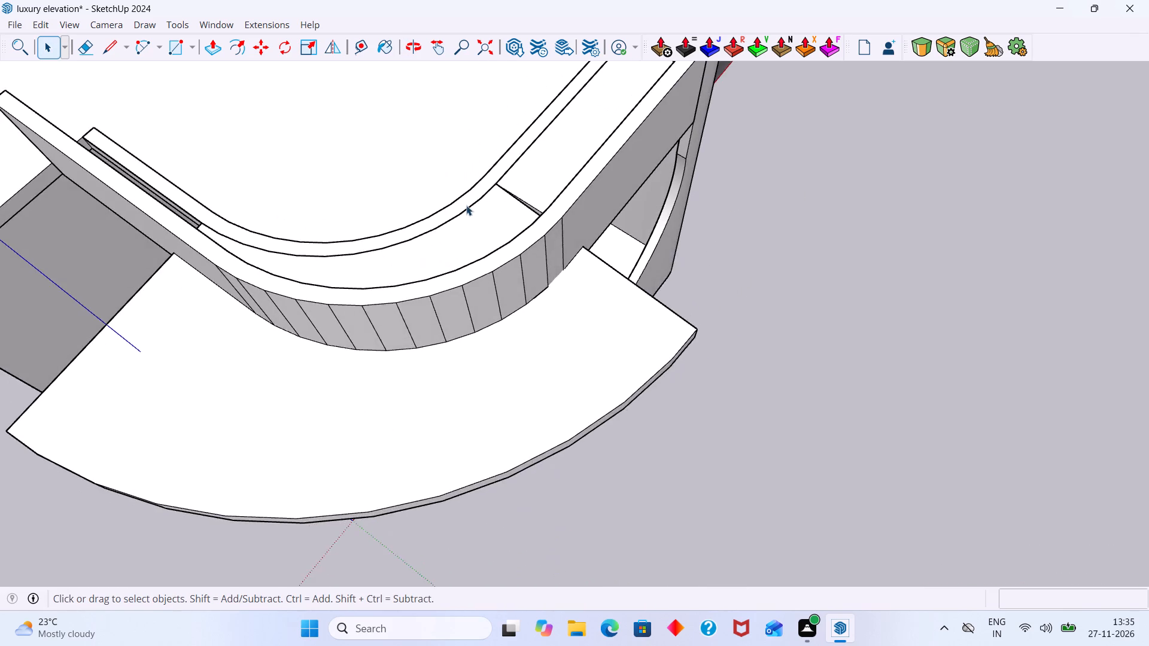
scroll(466, 205, up, 4)
scroll(597, 316, down, 10)
middle_drag(650, 346, 625, 248)
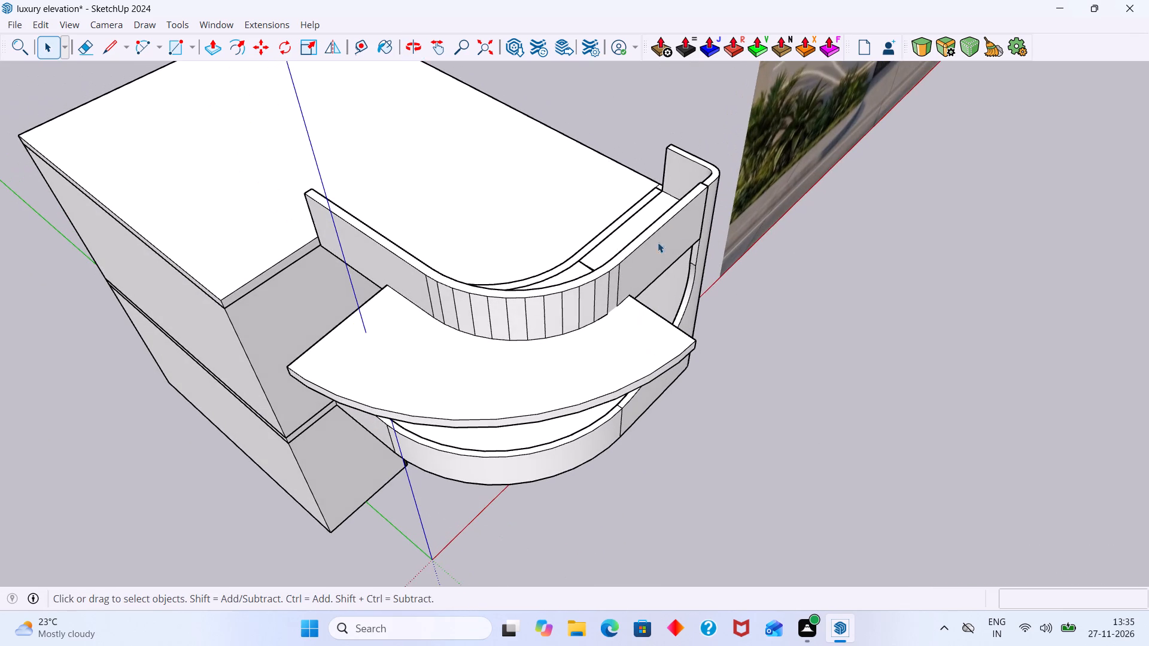
Make the Solid Tools set available in the workspace.
right_click(880, 16)
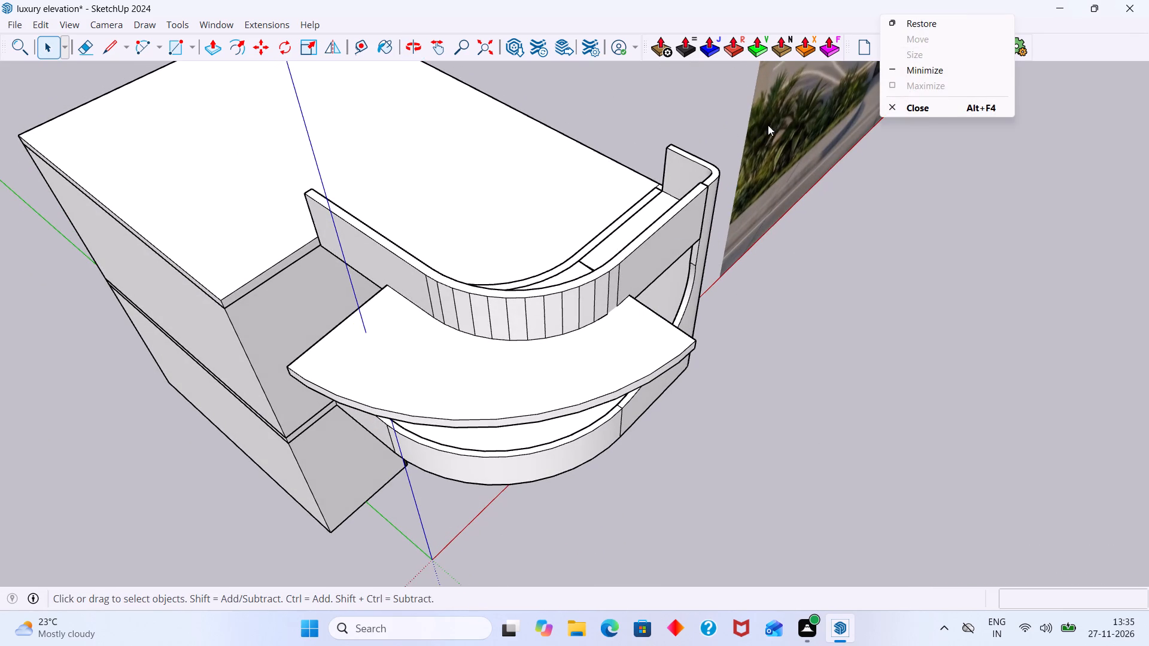
click(768, 125)
right_click(1065, 42)
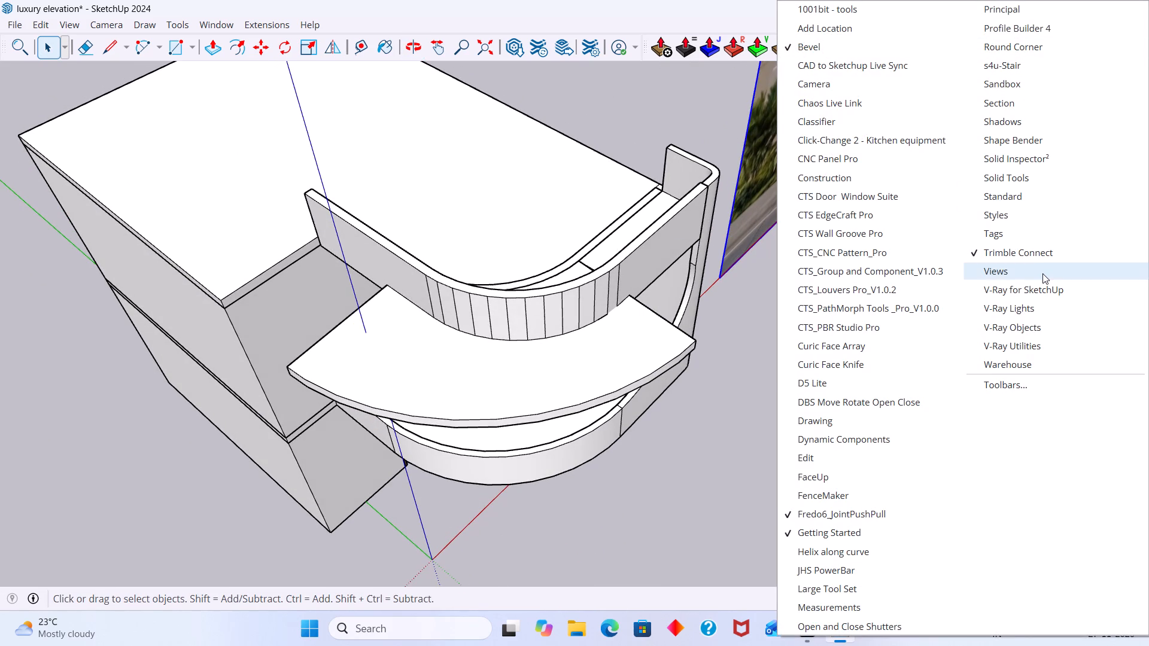
click(1016, 181)
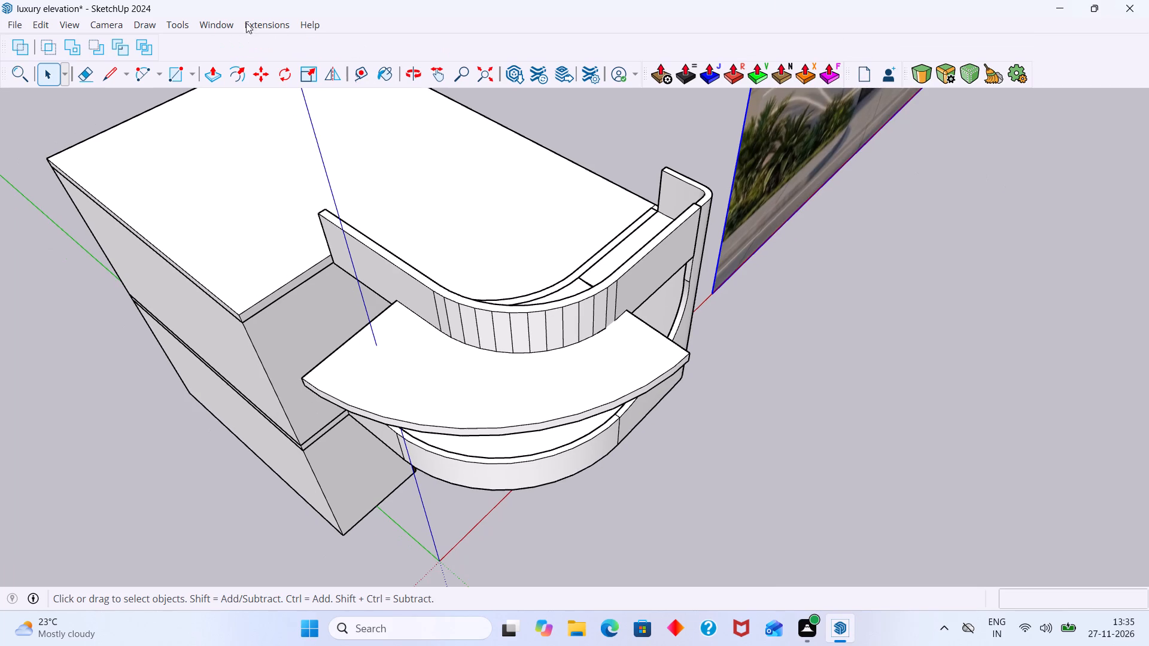
Check whether the projecting slab and the curved parapet above it are loose geometry or groups.
click(443, 362)
double_click(437, 367)
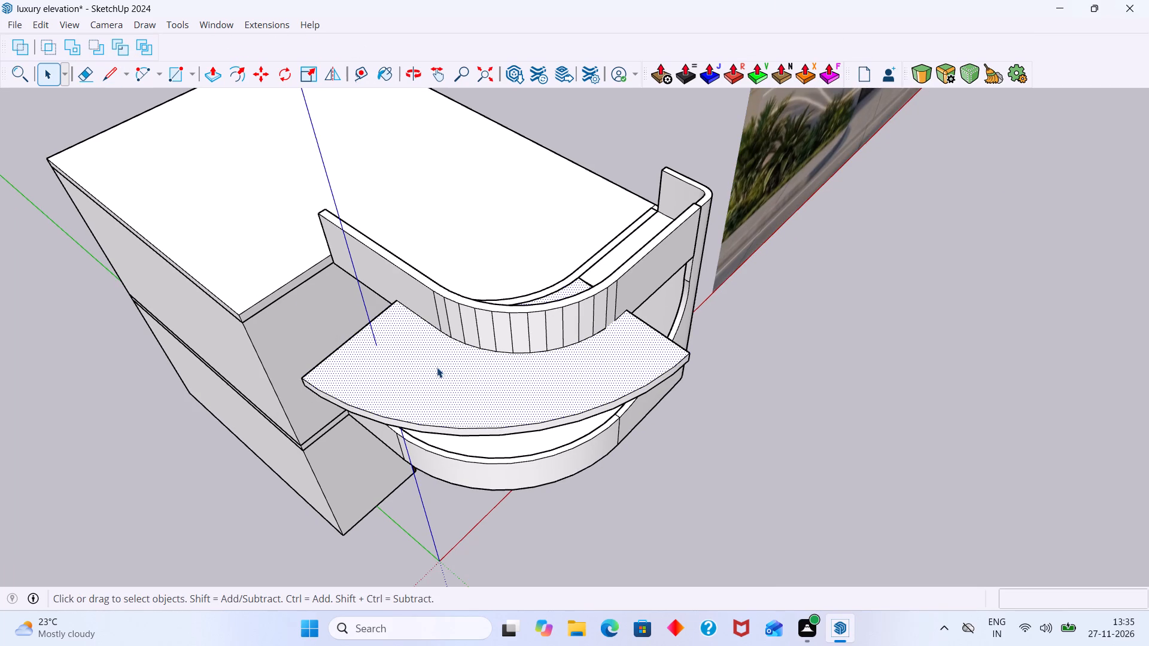
middle_drag(524, 391, 525, 239)
scroll(483, 314, up, 3)
double_click(455, 335)
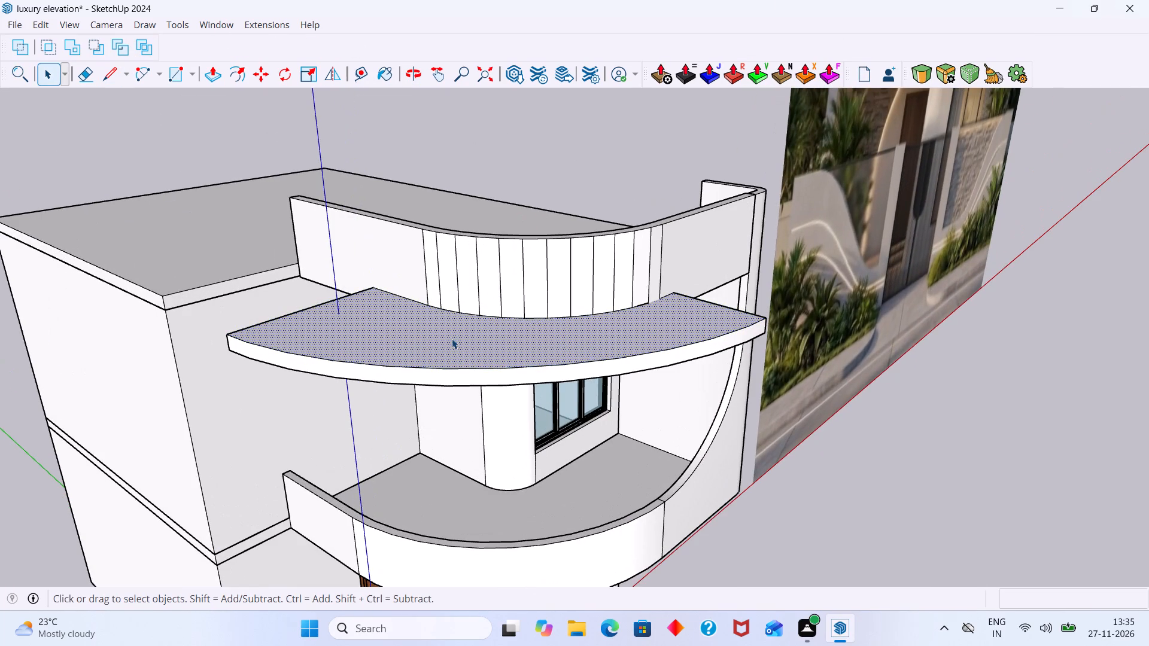
double_click(450, 343)
double_click(451, 349)
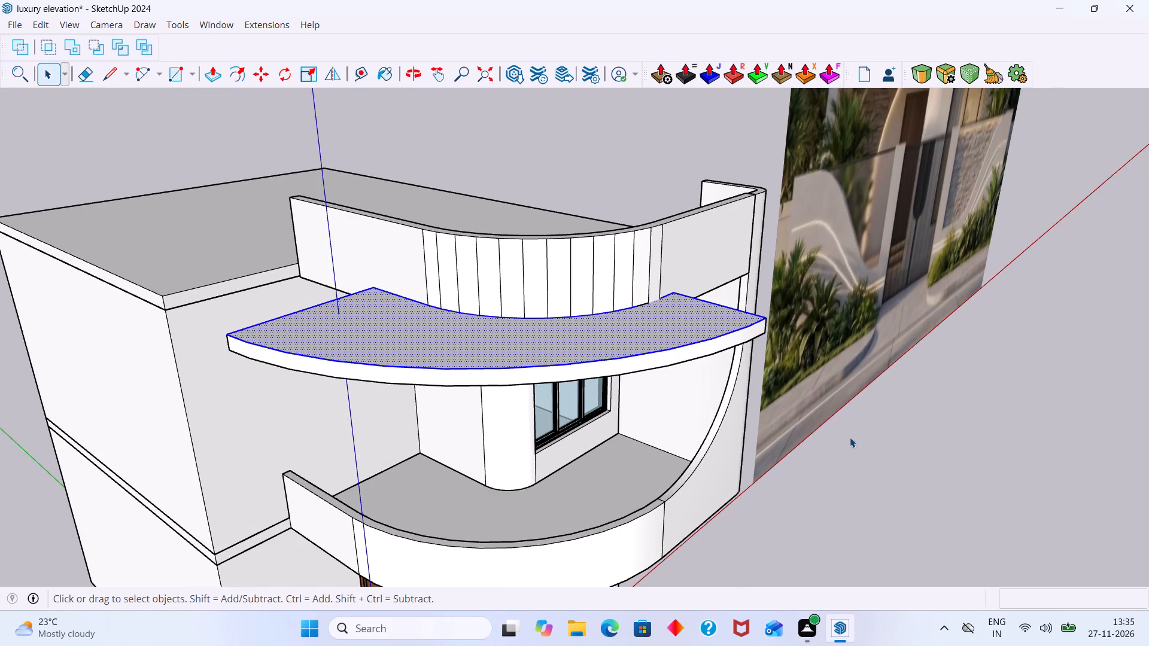
click(849, 435)
scroll(690, 269, up, 2)
click(694, 249)
scroll(592, 306, down, 7)
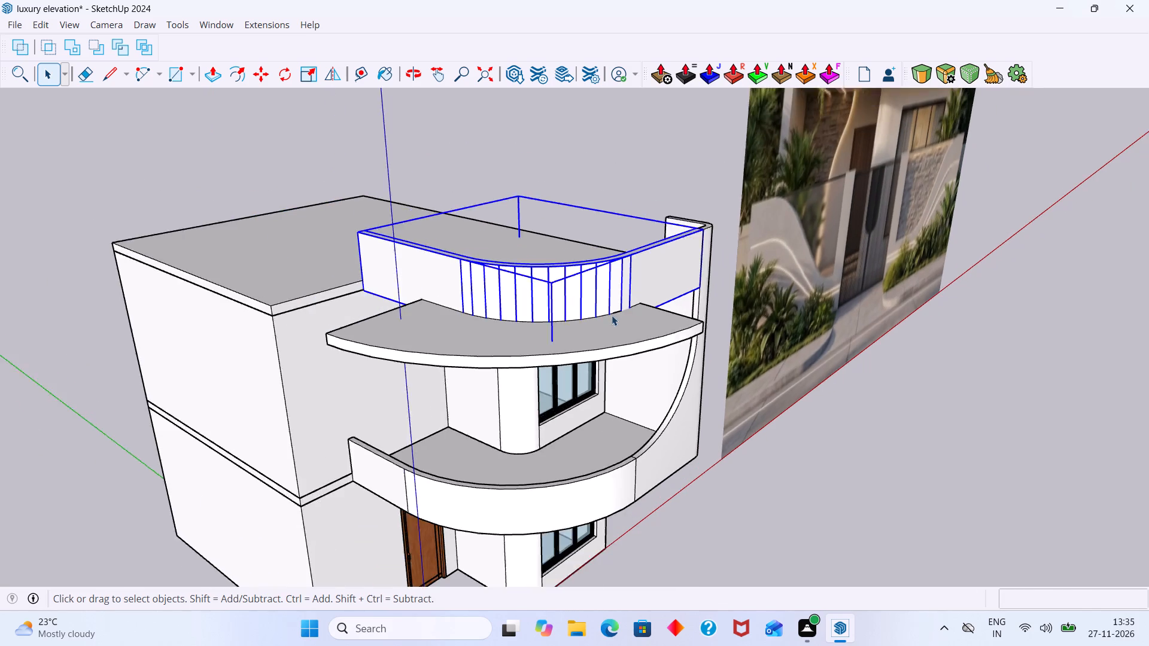
scroll(612, 315, down, 1)
click(838, 445)
scroll(570, 376, up, 7)
scroll(538, 283, down, 4)
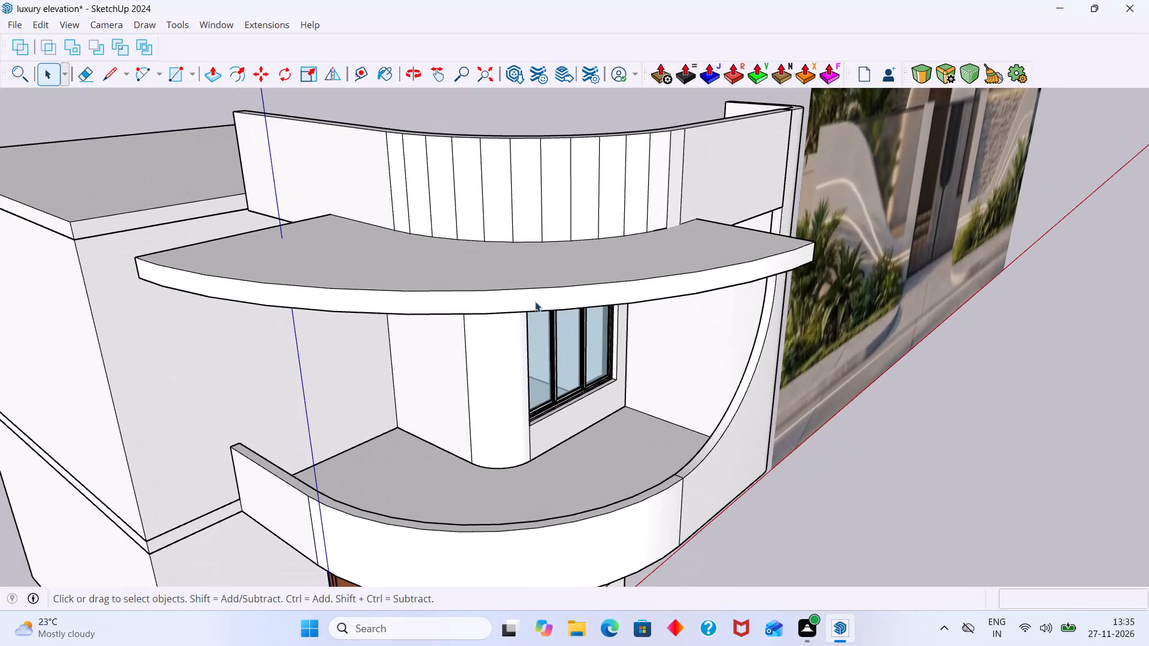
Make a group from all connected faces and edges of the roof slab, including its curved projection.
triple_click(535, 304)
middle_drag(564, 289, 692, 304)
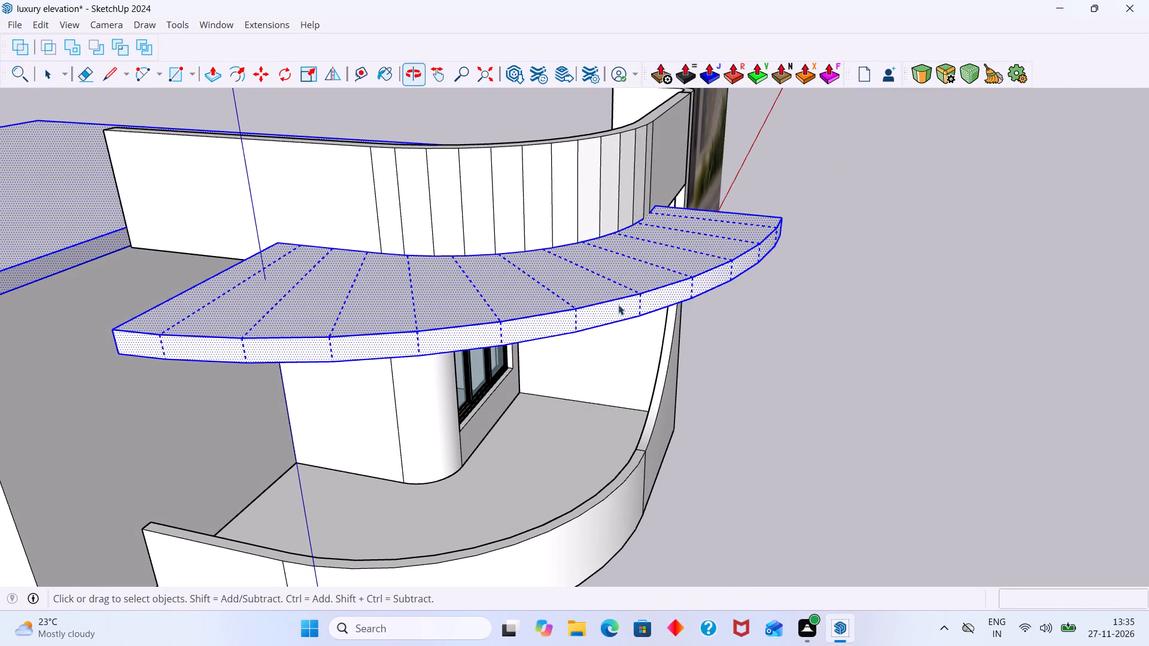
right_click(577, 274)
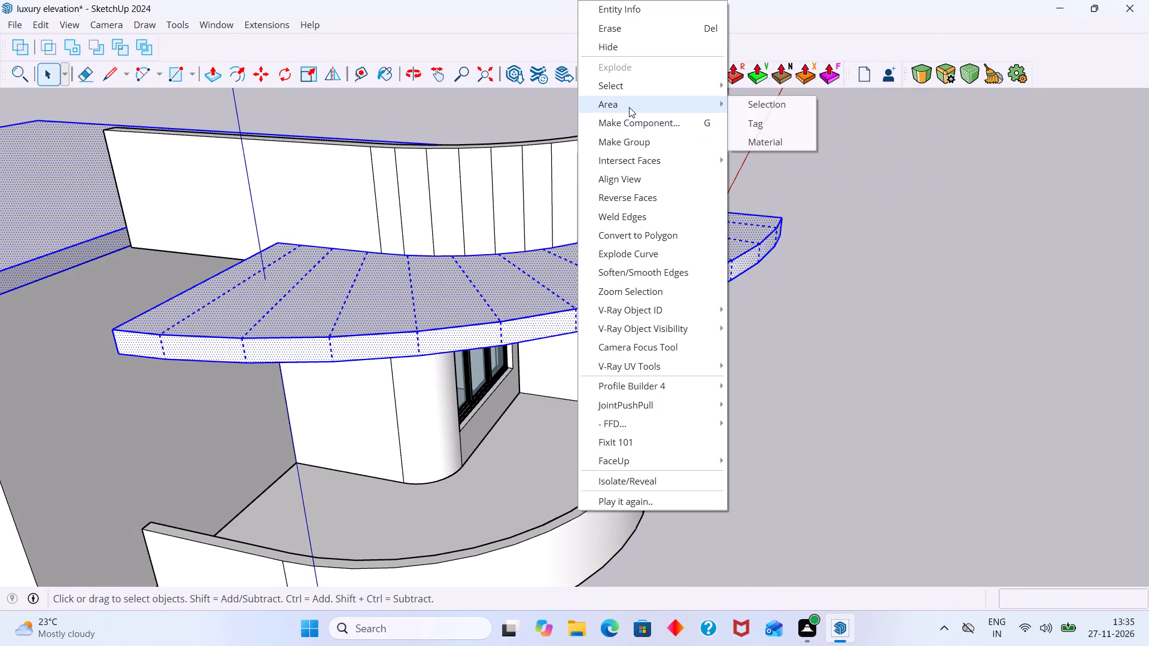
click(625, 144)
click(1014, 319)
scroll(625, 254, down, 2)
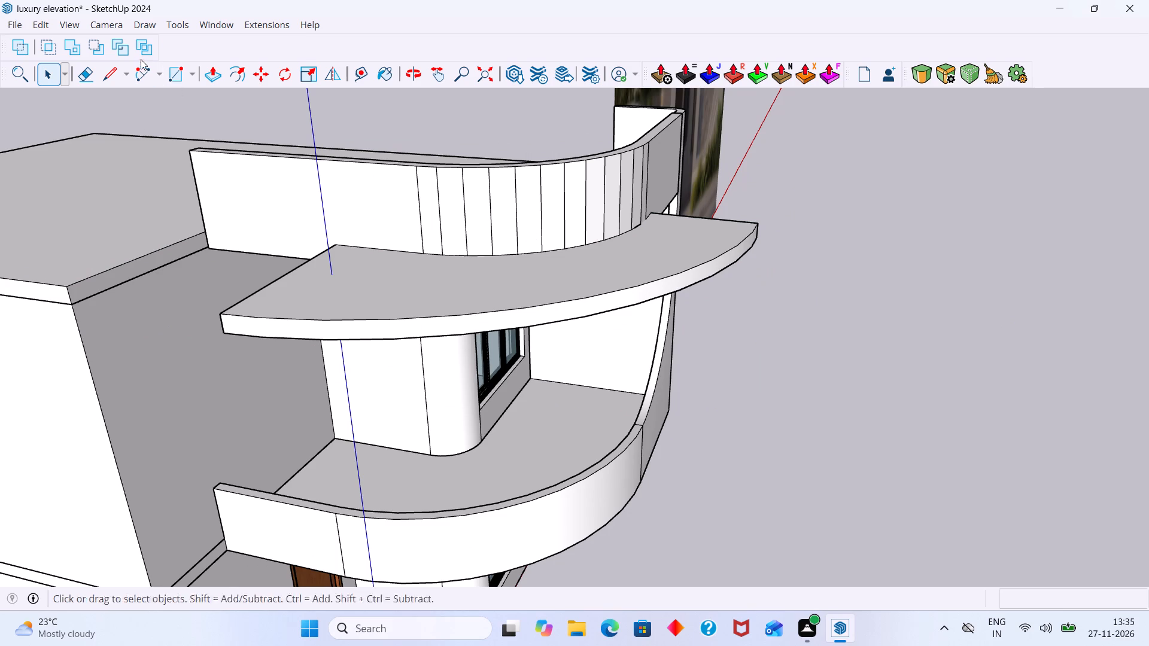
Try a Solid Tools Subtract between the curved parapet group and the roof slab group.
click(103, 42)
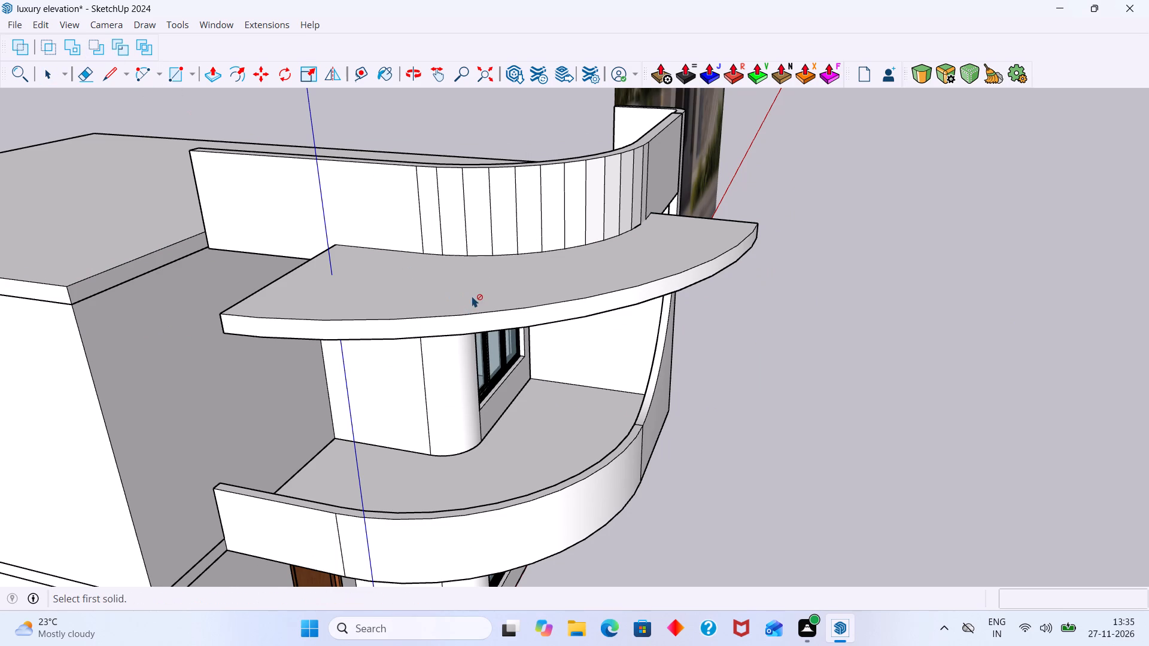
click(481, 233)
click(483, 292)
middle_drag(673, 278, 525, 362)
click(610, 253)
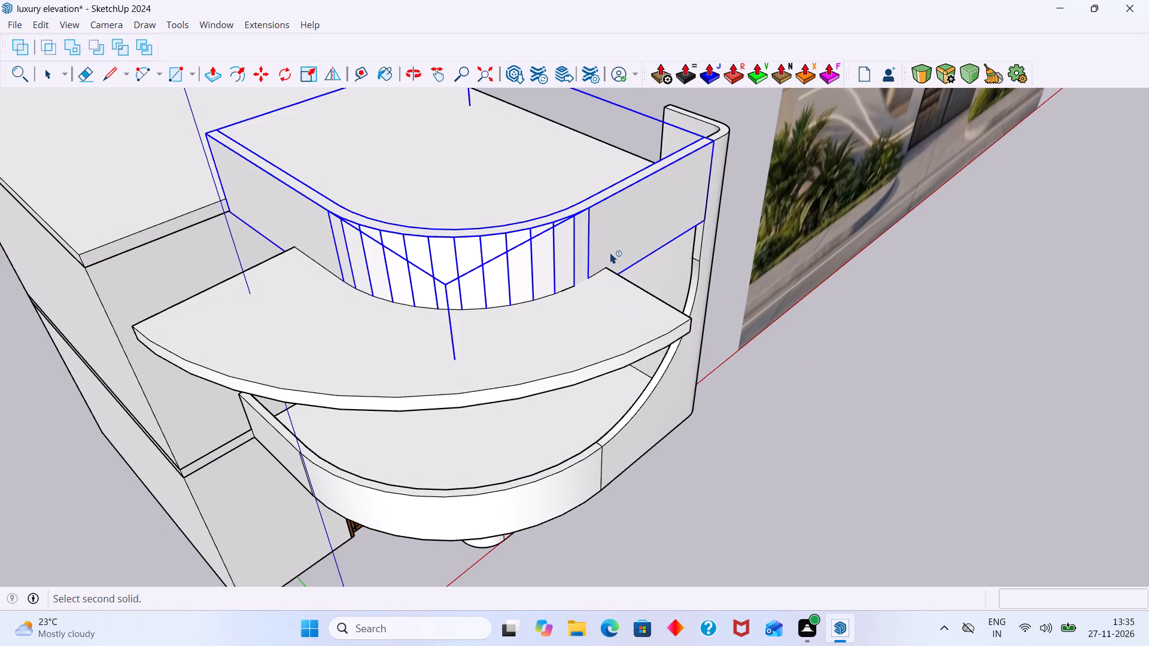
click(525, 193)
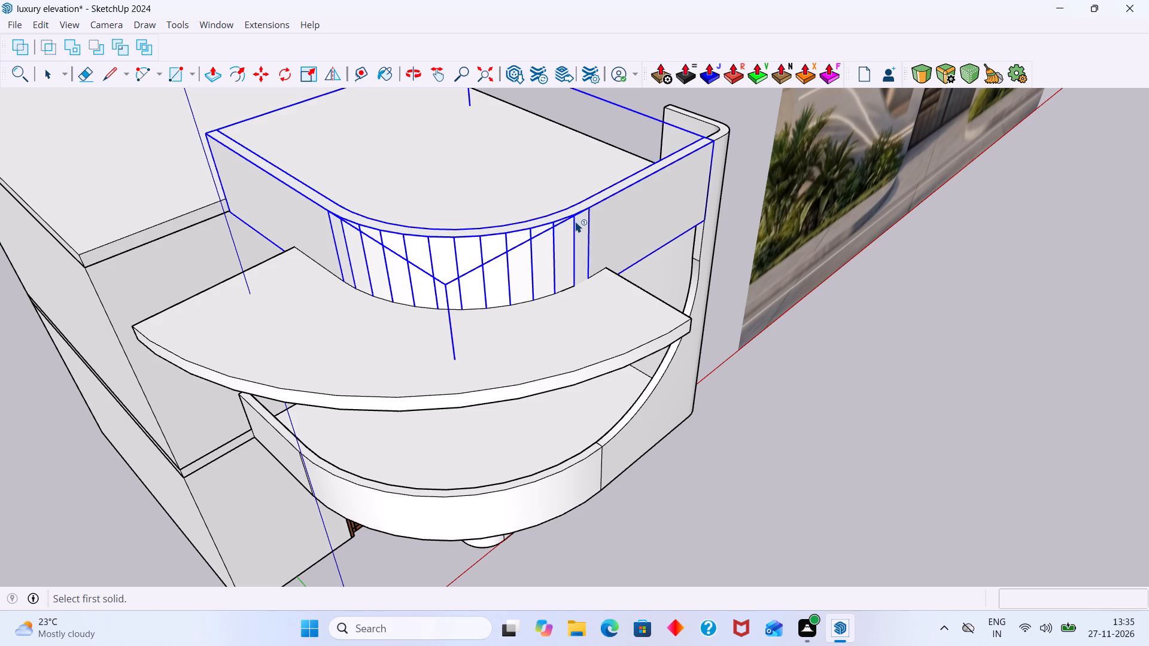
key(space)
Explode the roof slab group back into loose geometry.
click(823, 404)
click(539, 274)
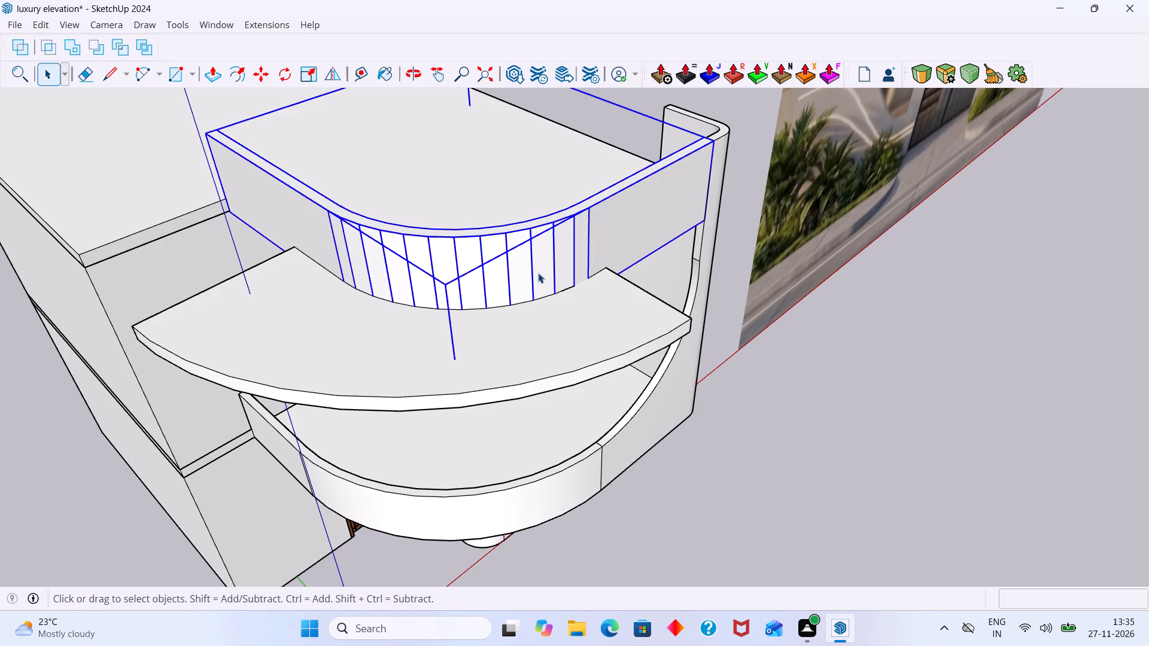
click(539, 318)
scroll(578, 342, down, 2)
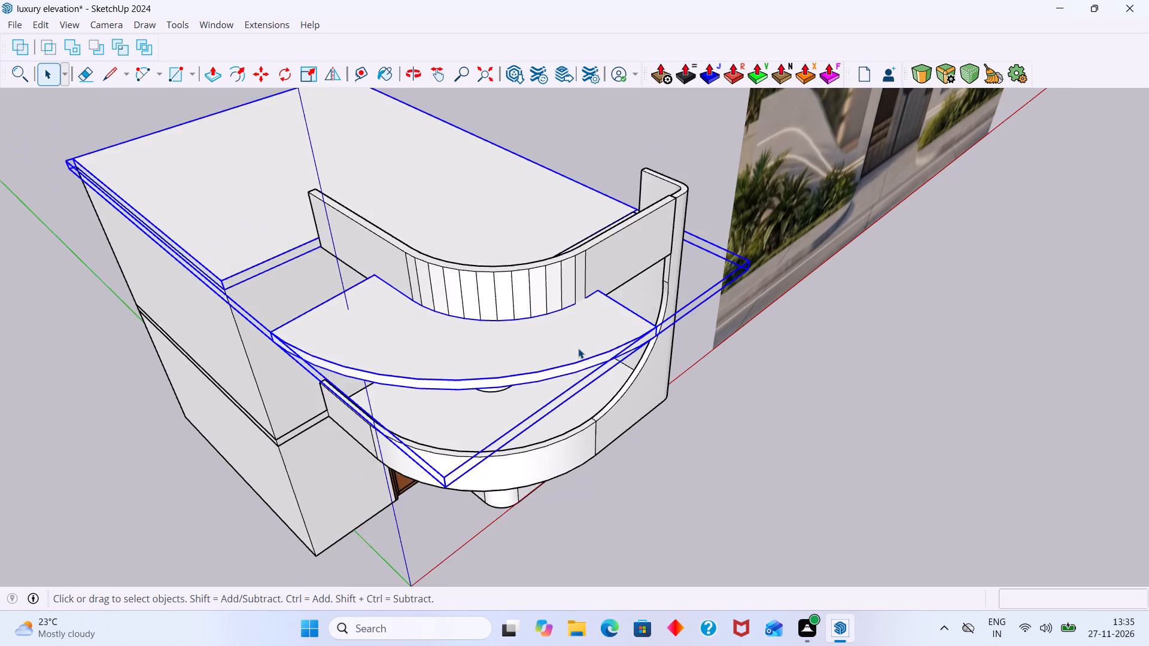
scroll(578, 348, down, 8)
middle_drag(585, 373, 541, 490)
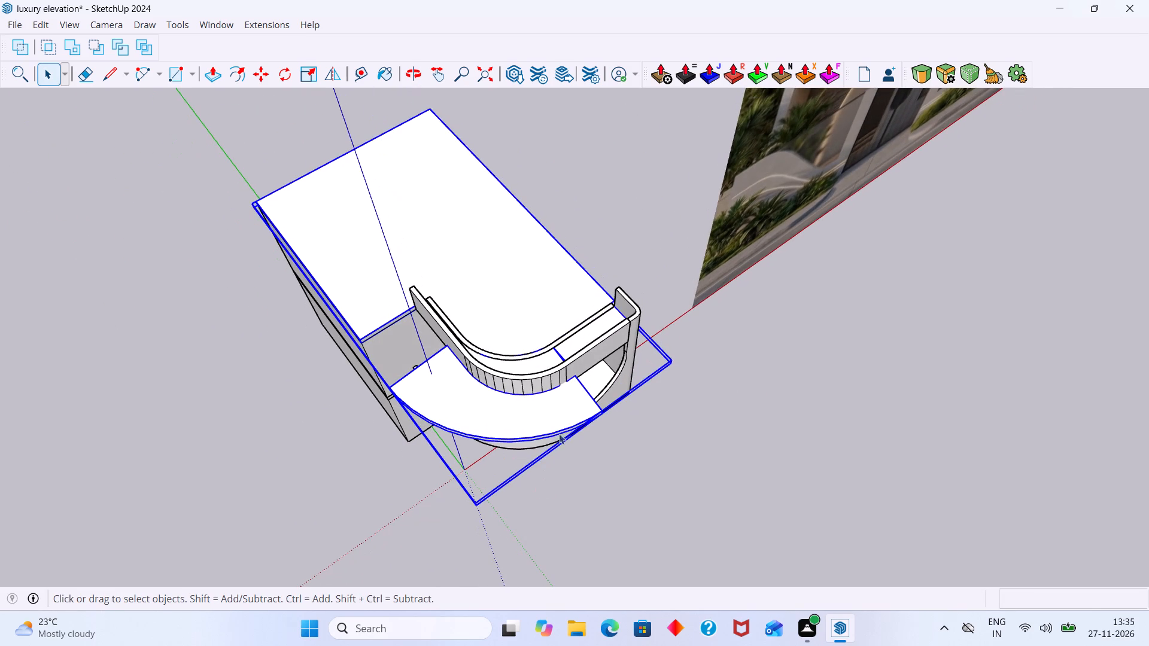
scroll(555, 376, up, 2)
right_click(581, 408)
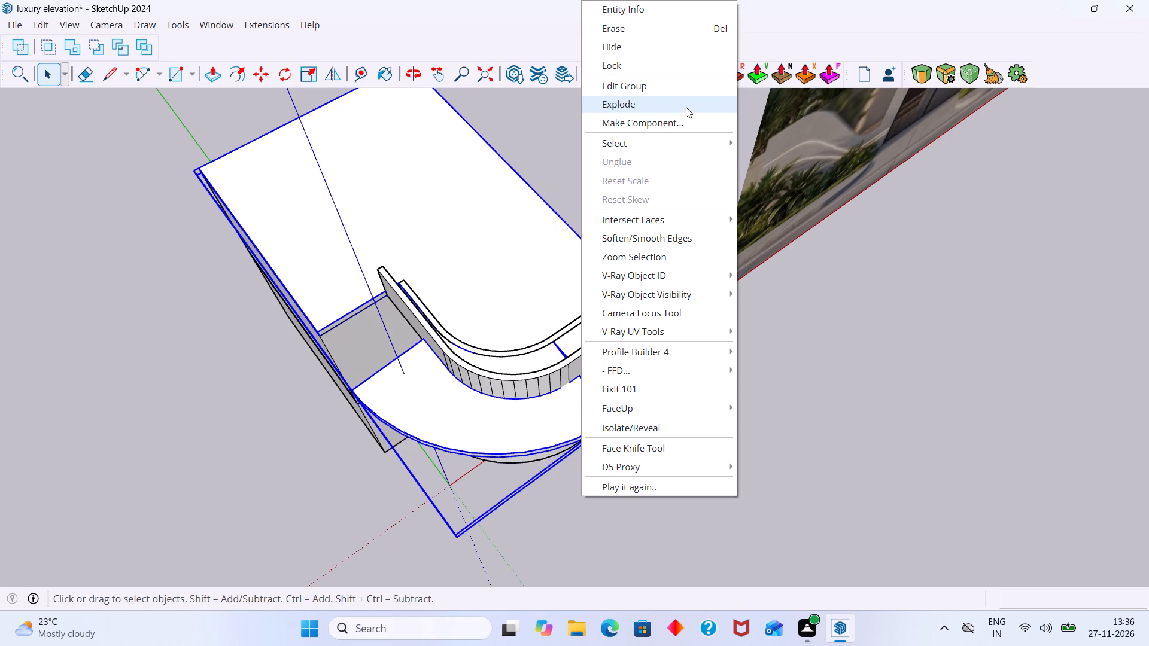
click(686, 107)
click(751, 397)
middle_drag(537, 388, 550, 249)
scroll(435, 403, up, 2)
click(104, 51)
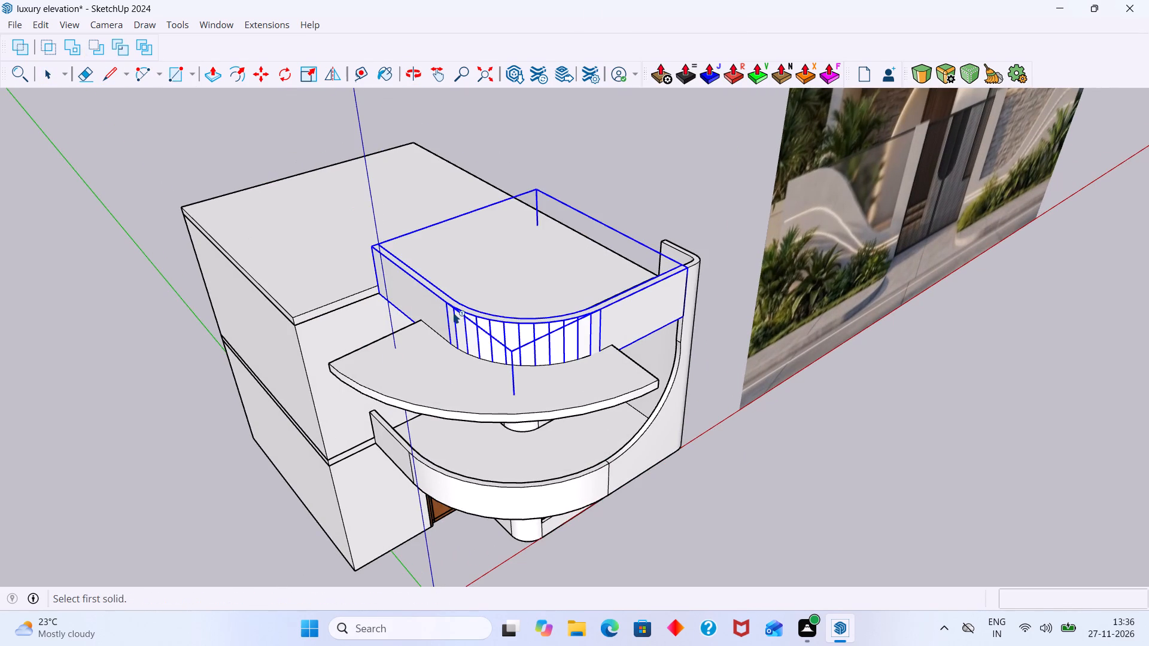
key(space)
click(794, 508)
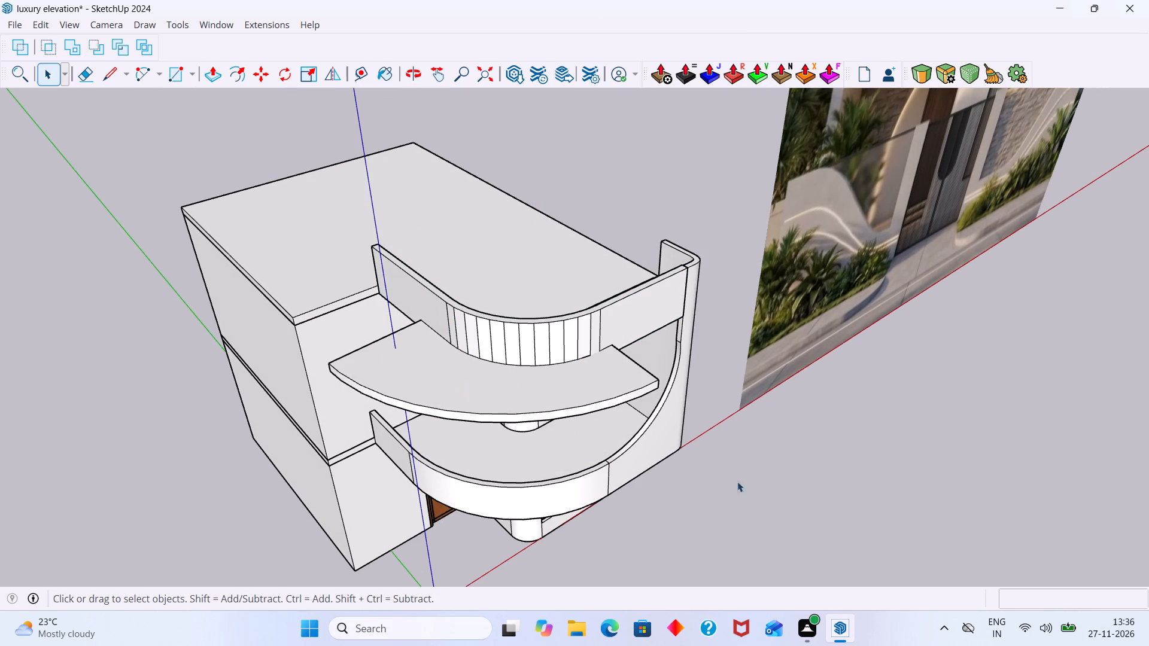
Undo the recent edits back to before the roof slab's curved projection and raised parapet were made, and leave the group.
scroll(579, 392, up, 4)
key(ctrl+z)
key(ctrl+z)
key(ctrl+z)
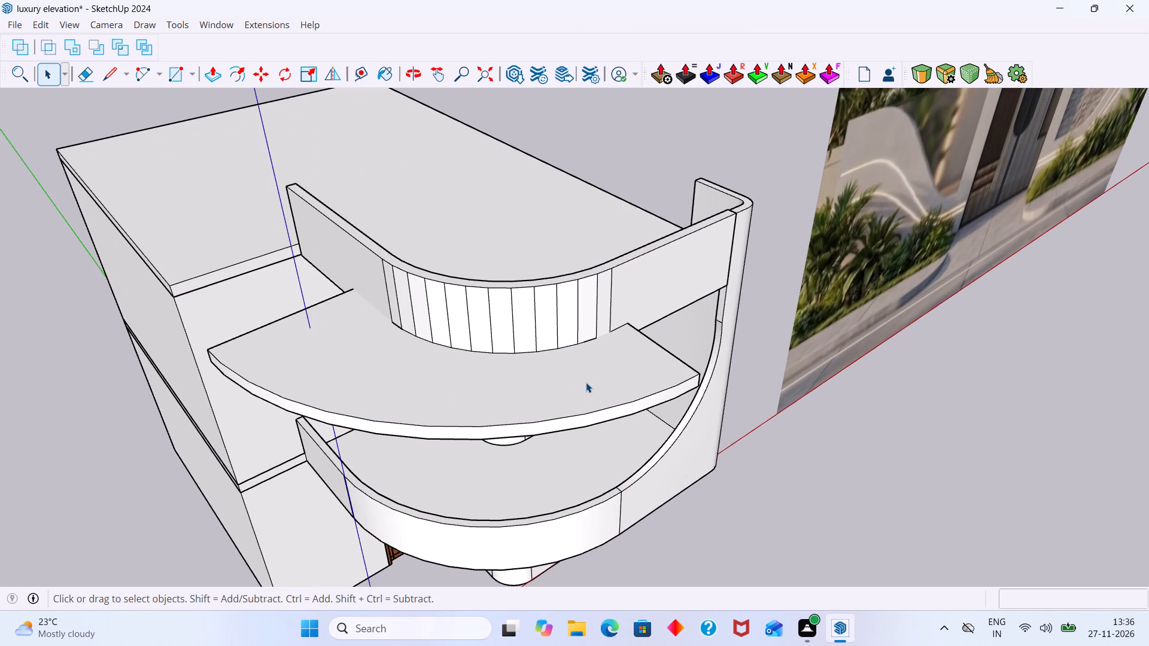
key(ctrl+z)
key(ctrl+z)
key(ctrl+z)
key(ctrl+z)
key(ctrl+z)
key(ctrl+z)
key(ctrl+z)
key(ctrl+z)
key(ctrl+z)
key(ctrl+z)
key(ctrl+z)
key(ctrl+z)
key(ctrl+z)
key(ctrl+z)
key(ctrl+z)
key(ctrl+z)
key(ctrl+z)
key(ctrl+z)
key(ctrl+z)
key(ctrl+z)
key(ctrl+z)
key(ctrl+z)
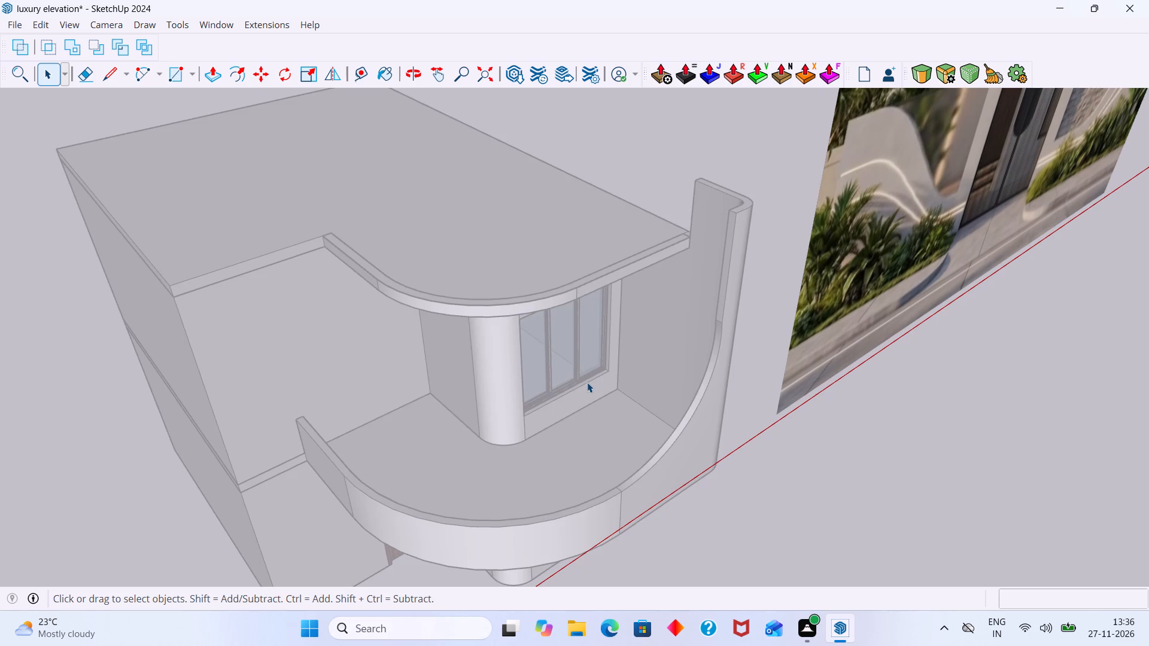
click(901, 472)
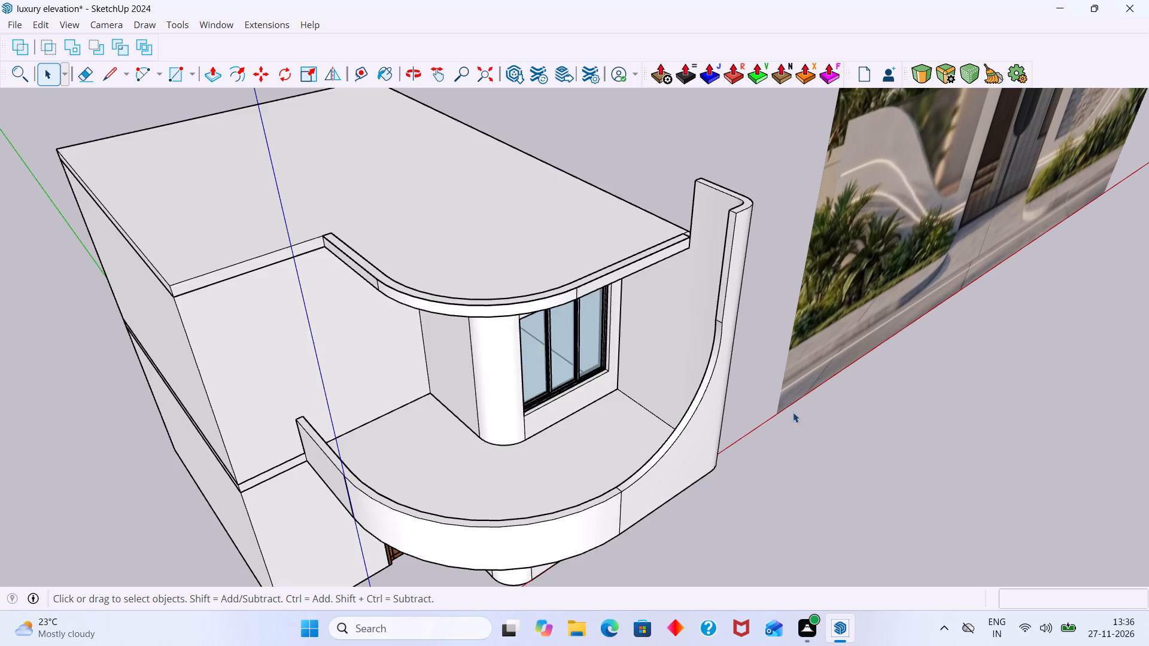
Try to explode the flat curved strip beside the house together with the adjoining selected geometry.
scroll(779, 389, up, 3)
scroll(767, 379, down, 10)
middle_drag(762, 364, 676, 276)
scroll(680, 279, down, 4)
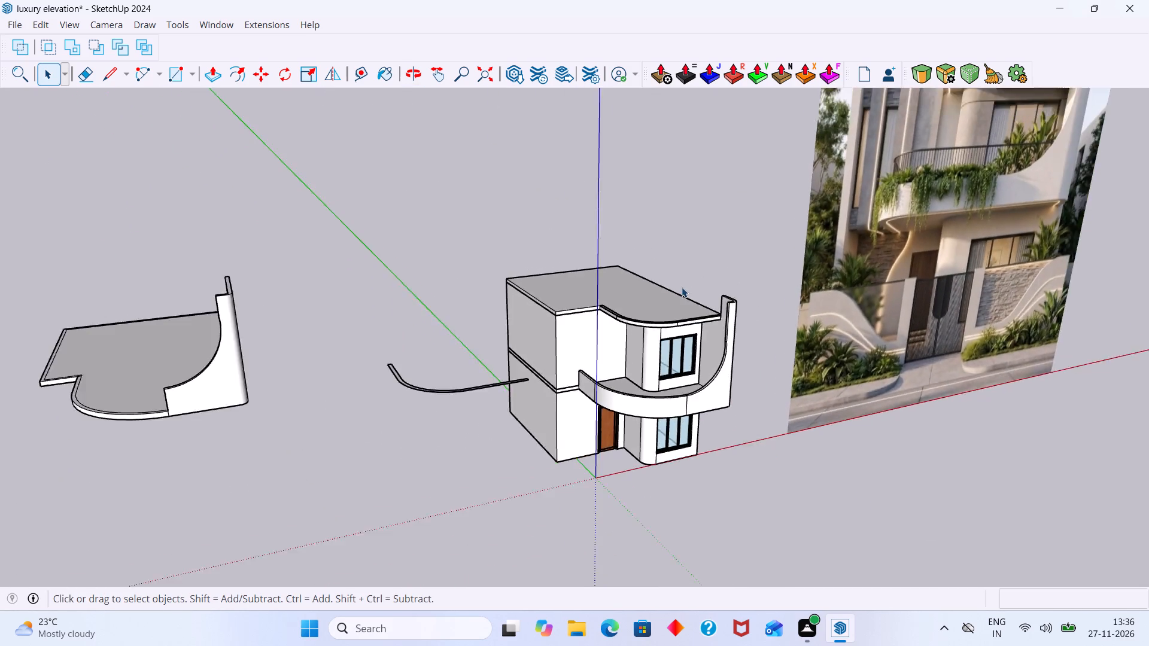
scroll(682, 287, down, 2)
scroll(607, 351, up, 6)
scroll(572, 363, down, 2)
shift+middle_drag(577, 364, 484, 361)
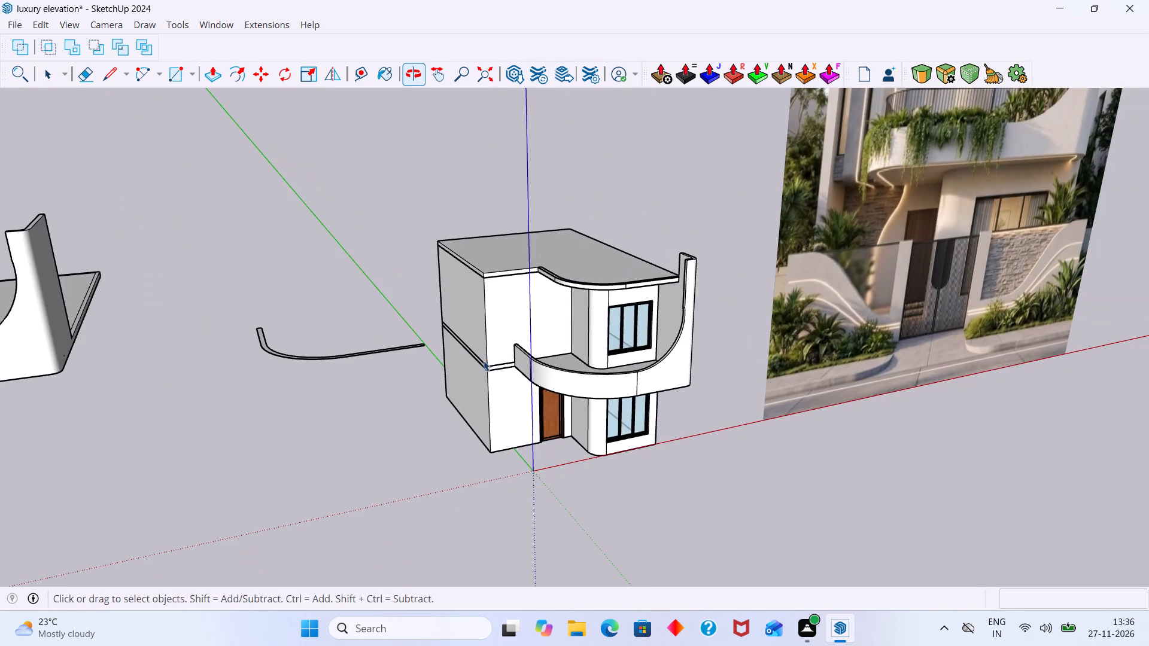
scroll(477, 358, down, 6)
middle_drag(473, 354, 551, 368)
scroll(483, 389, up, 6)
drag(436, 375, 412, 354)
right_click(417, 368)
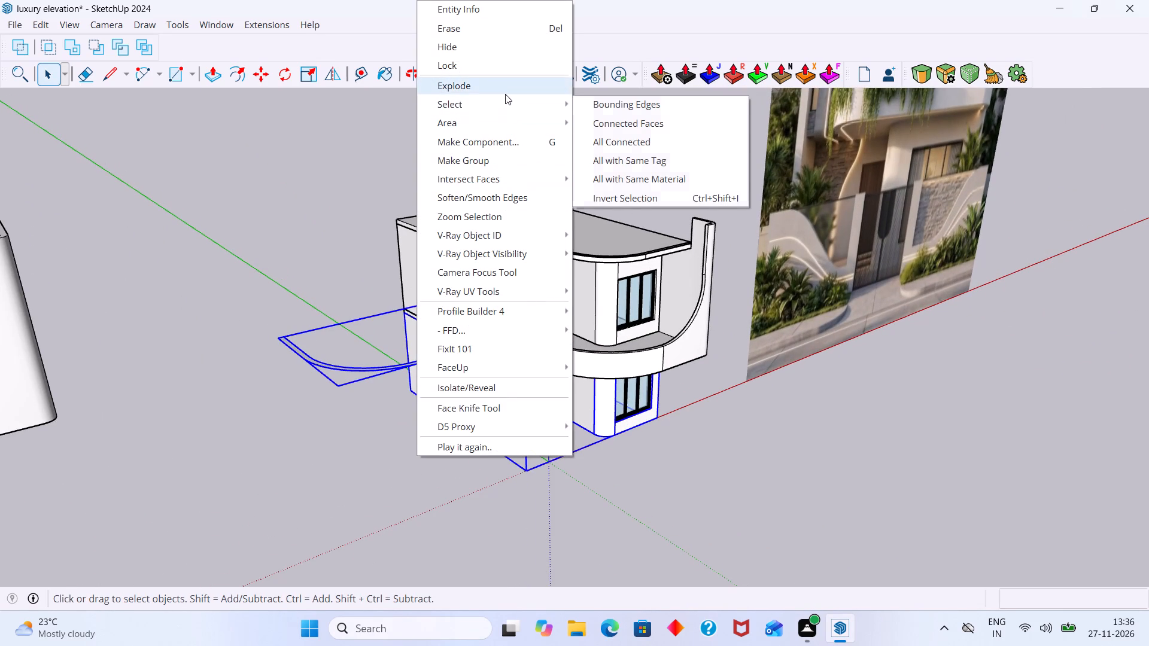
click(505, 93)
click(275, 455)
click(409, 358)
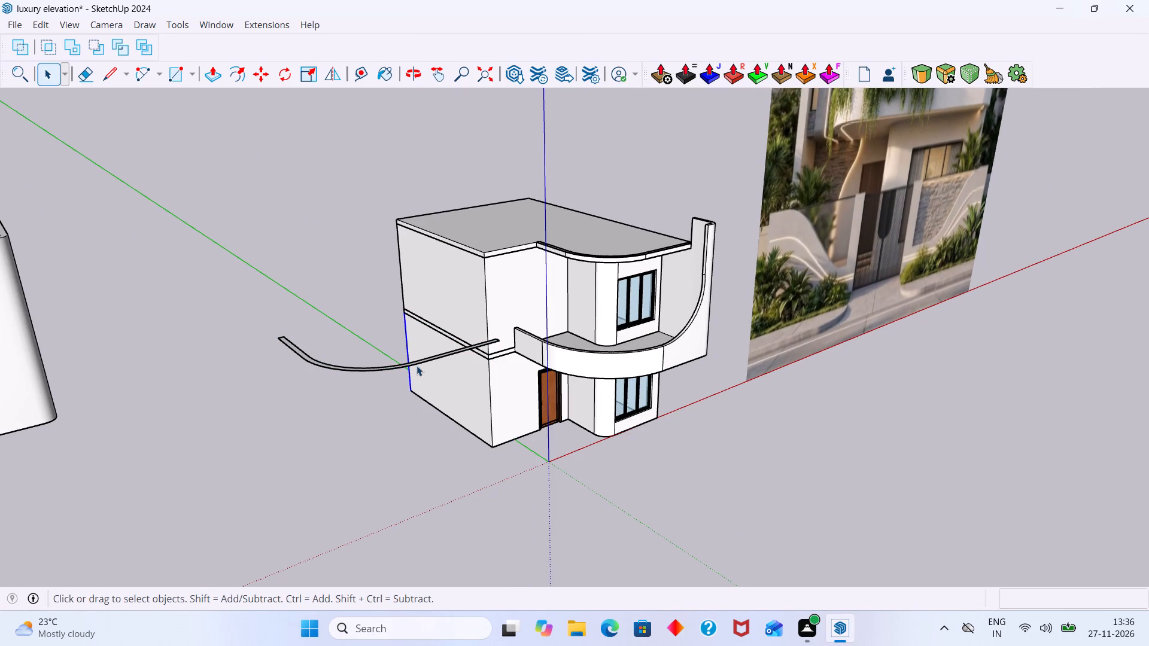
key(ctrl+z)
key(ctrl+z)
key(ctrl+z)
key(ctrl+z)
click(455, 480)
Delete the flat curved strip beside the house from inside the roof slab group.
scroll(337, 372, up, 7)
click(337, 362)
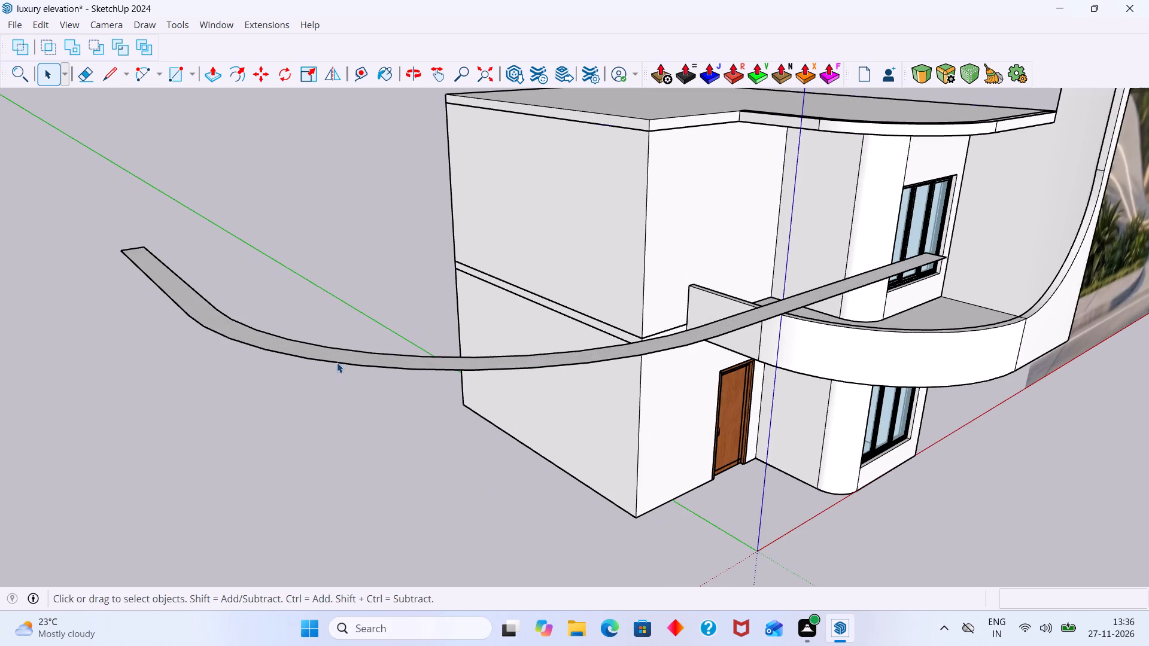
triple_click(339, 360)
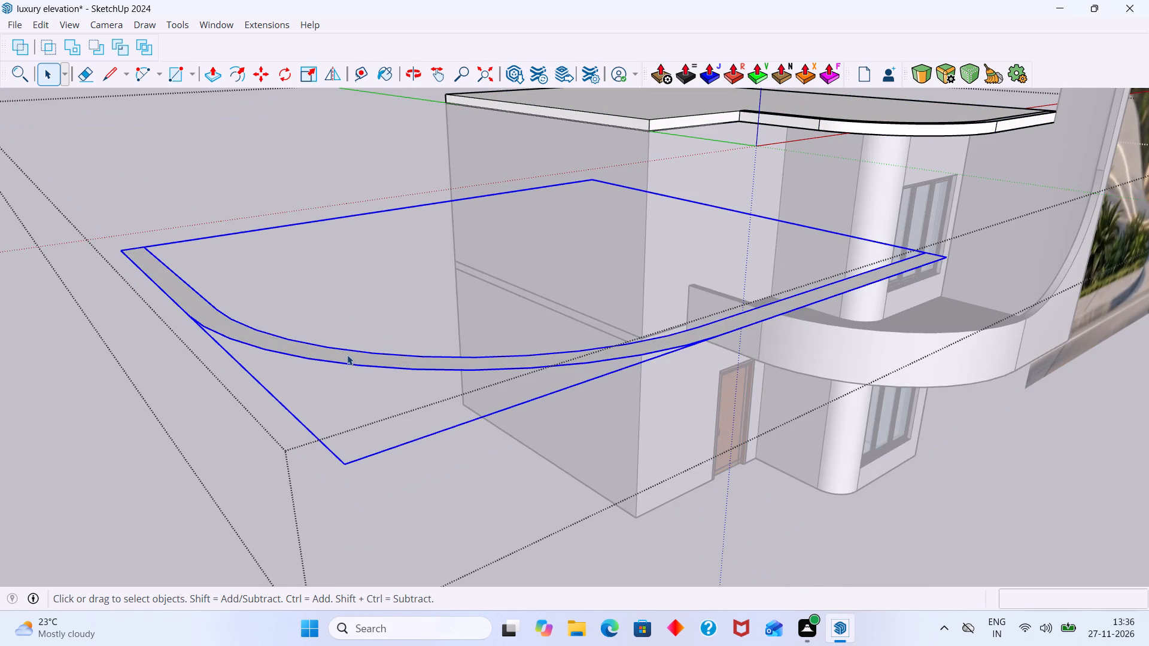
key(Delete)
click(309, 415)
scroll(337, 400, down, 18)
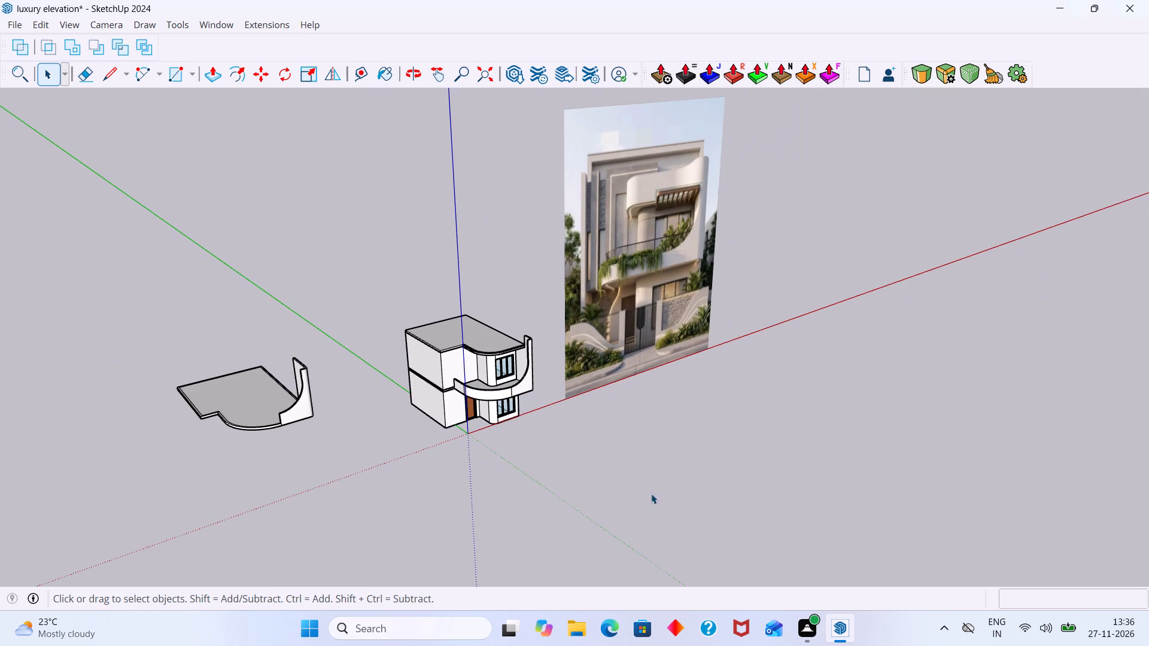
click(651, 493)
Examine the house model's roof and balcony alongside the reference elevation image.
scroll(522, 368, up, 11)
scroll(549, 325, up, 1)
scroll(549, 330, down, 8)
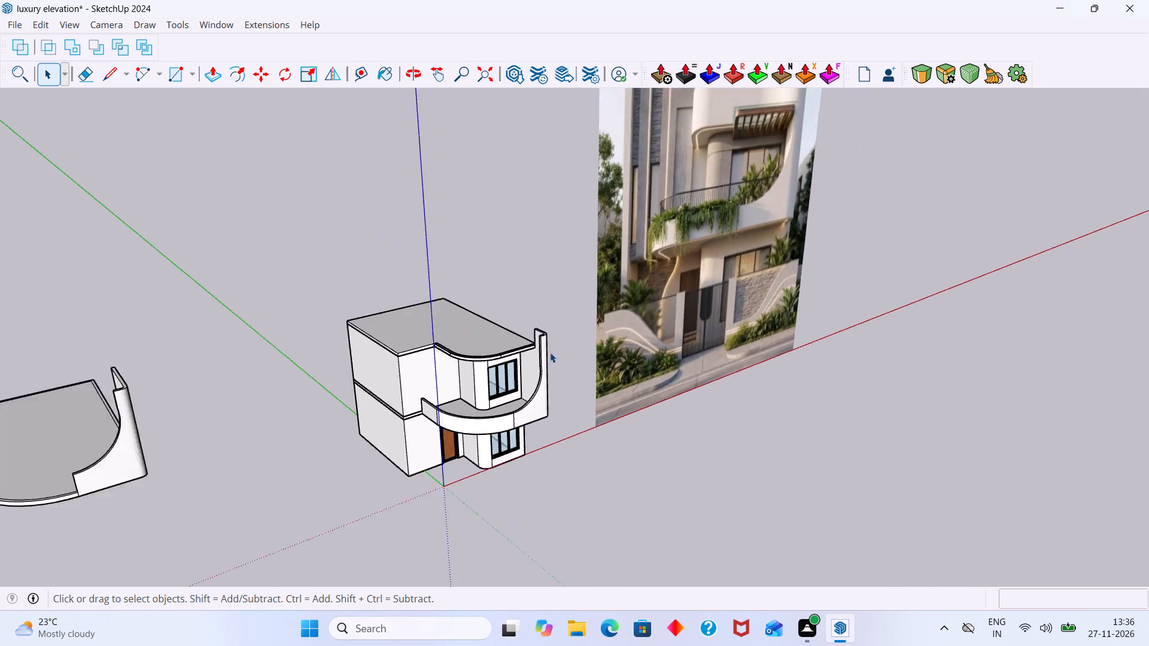
scroll(550, 352, down, 5)
middle_drag(564, 361, 468, 336)
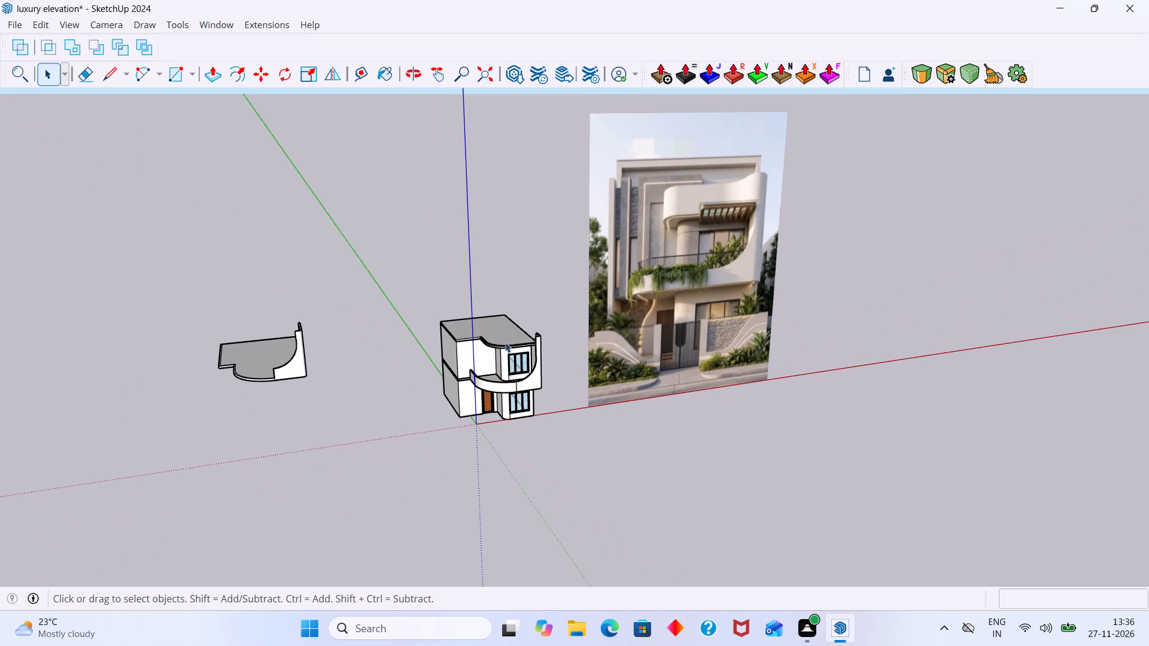
scroll(513, 364, up, 4)
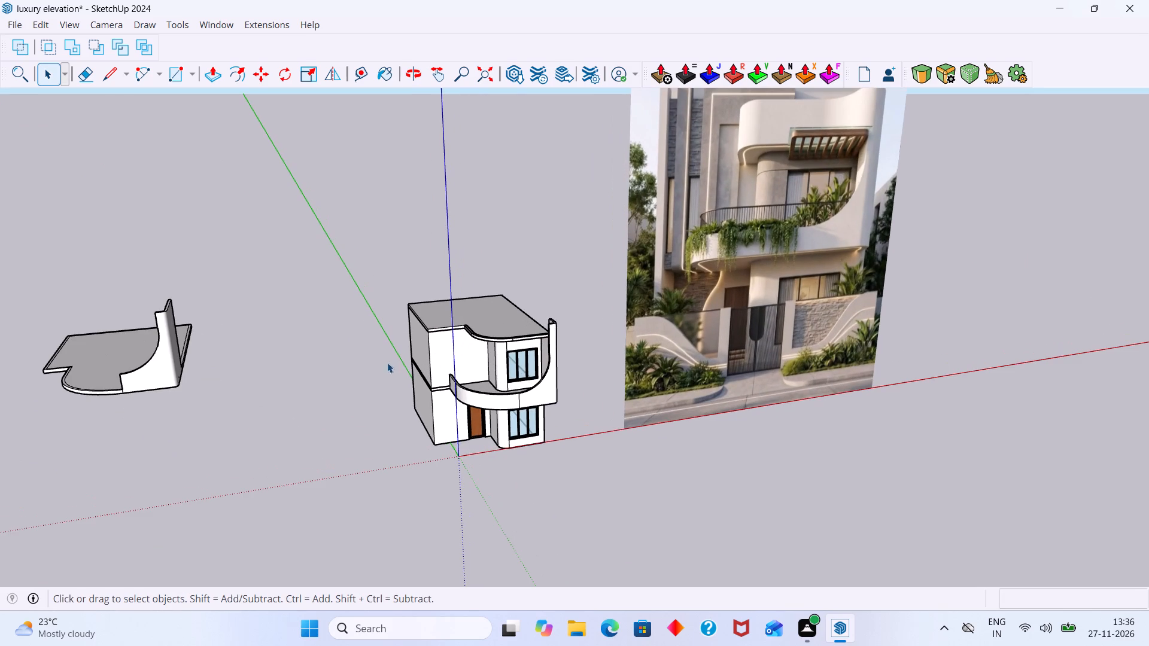
middle_drag(476, 343, 680, 362)
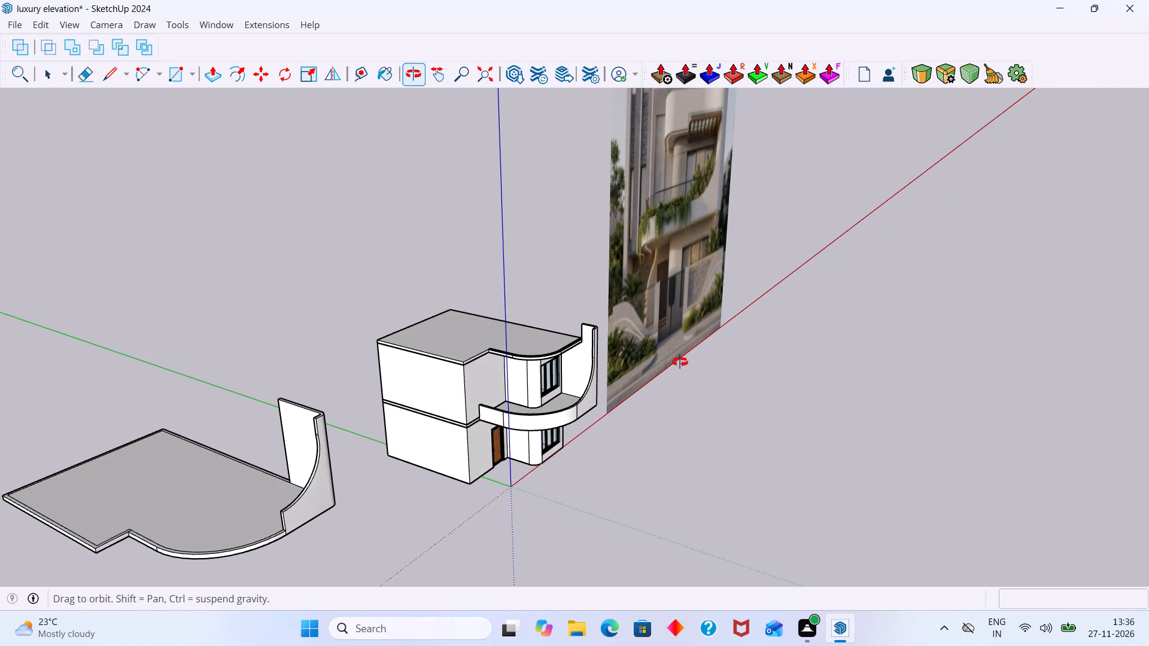
middle_drag(680, 362, 590, 370)
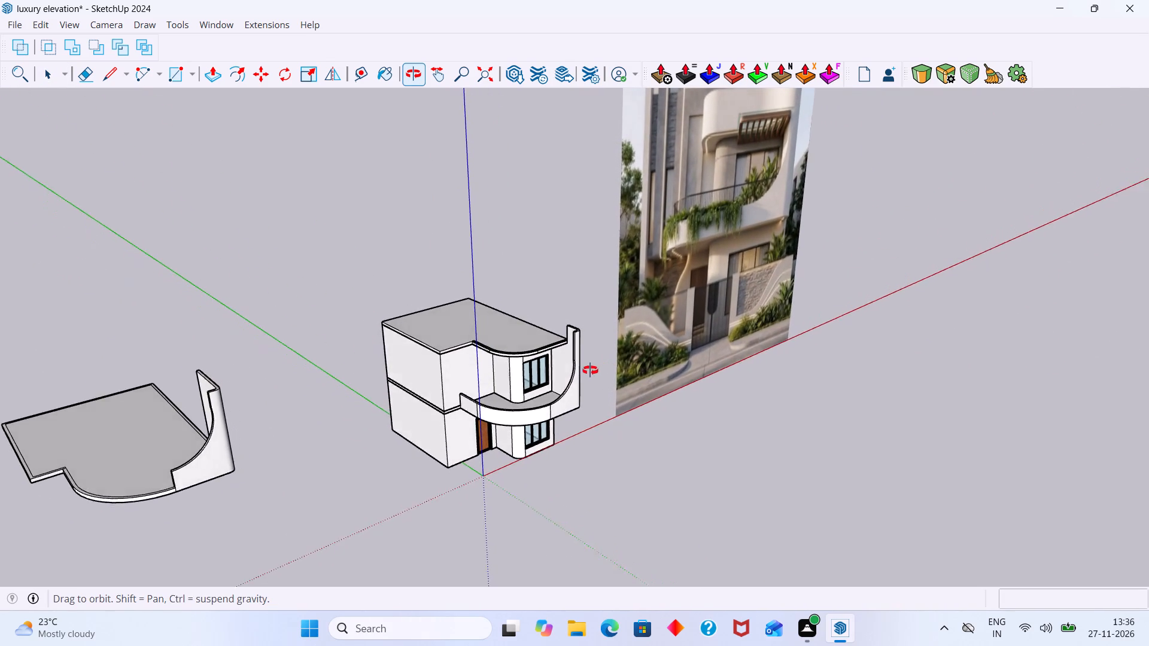
middle_drag(590, 370, 545, 382)
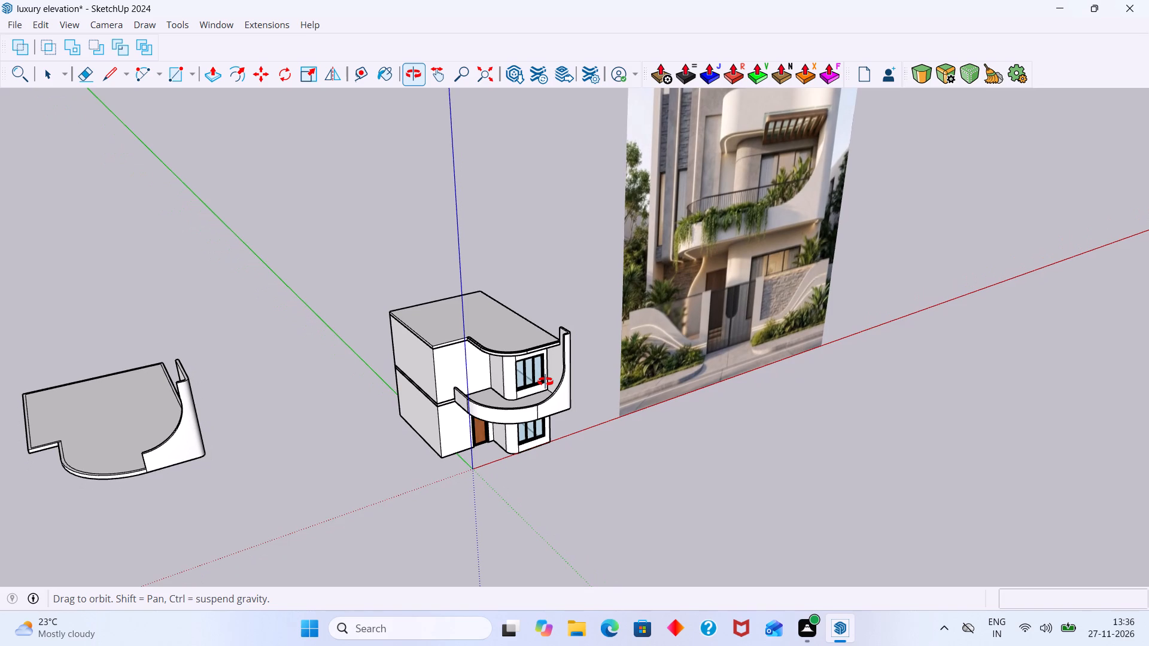
middle_drag(545, 382, 563, 358)
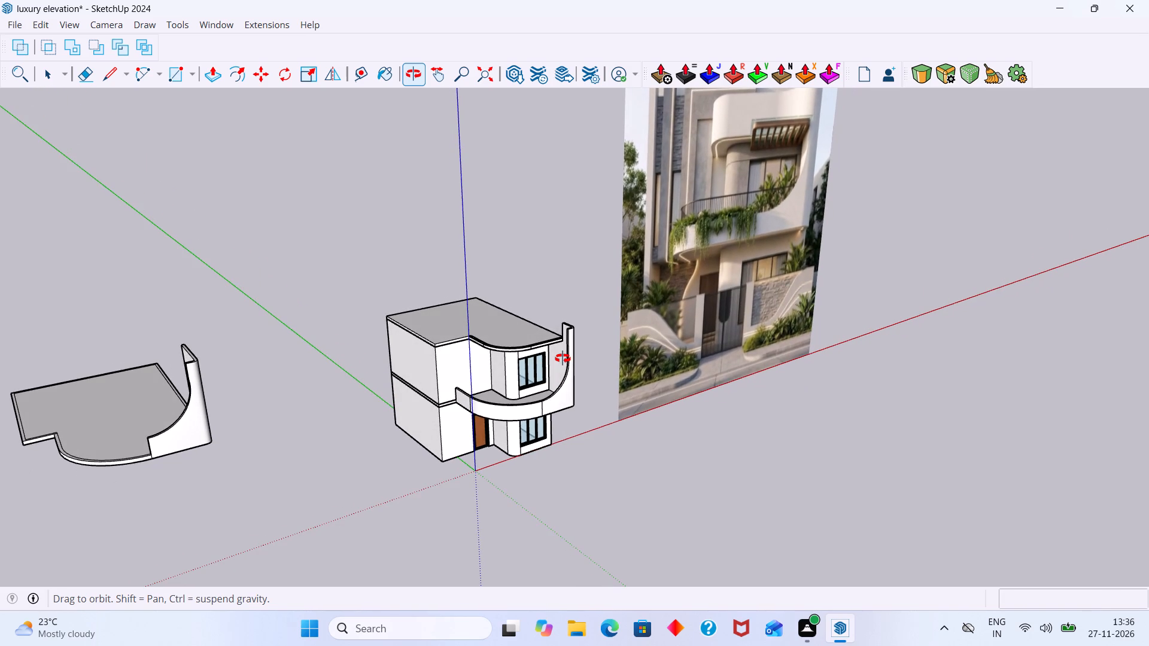
middle_drag(563, 358, 540, 367)
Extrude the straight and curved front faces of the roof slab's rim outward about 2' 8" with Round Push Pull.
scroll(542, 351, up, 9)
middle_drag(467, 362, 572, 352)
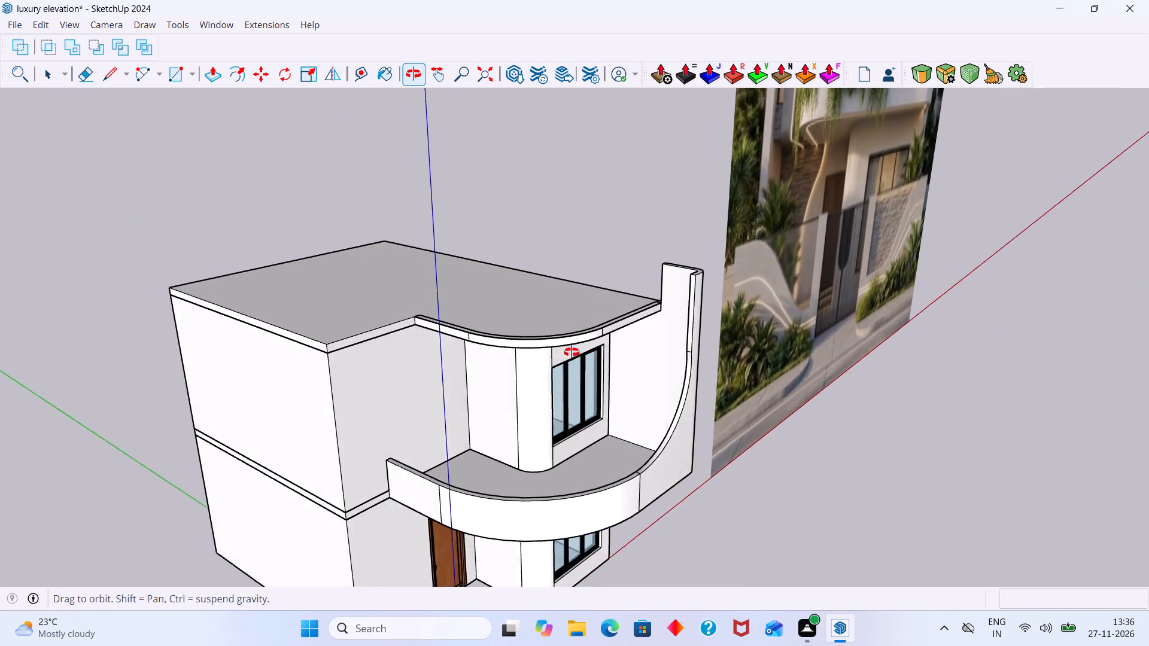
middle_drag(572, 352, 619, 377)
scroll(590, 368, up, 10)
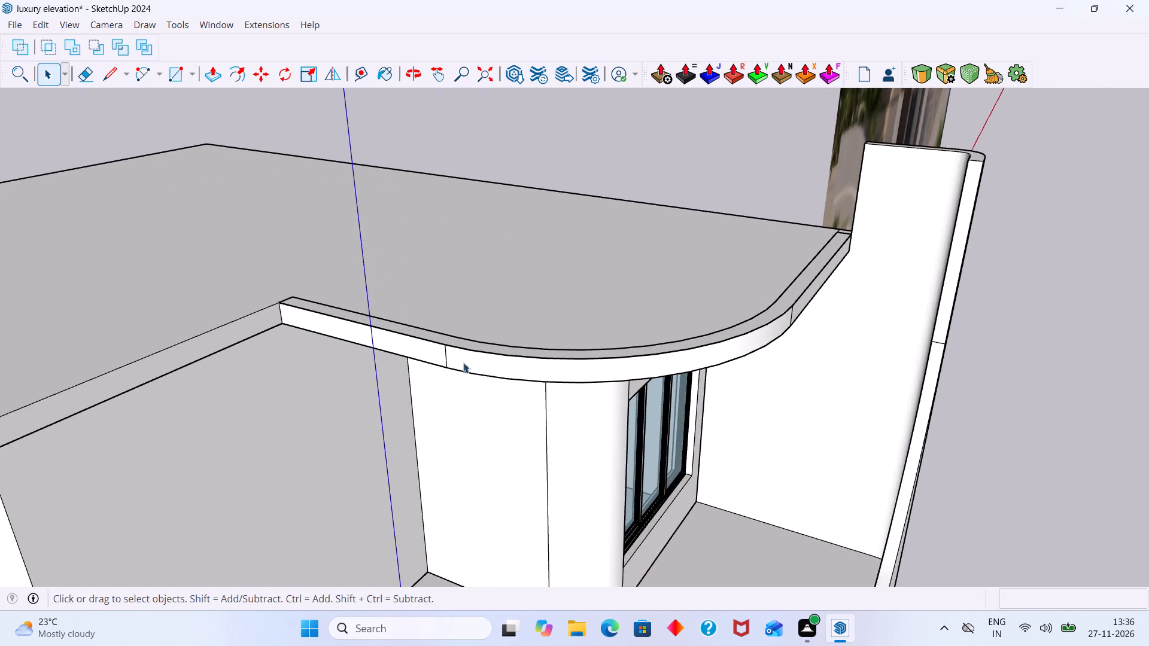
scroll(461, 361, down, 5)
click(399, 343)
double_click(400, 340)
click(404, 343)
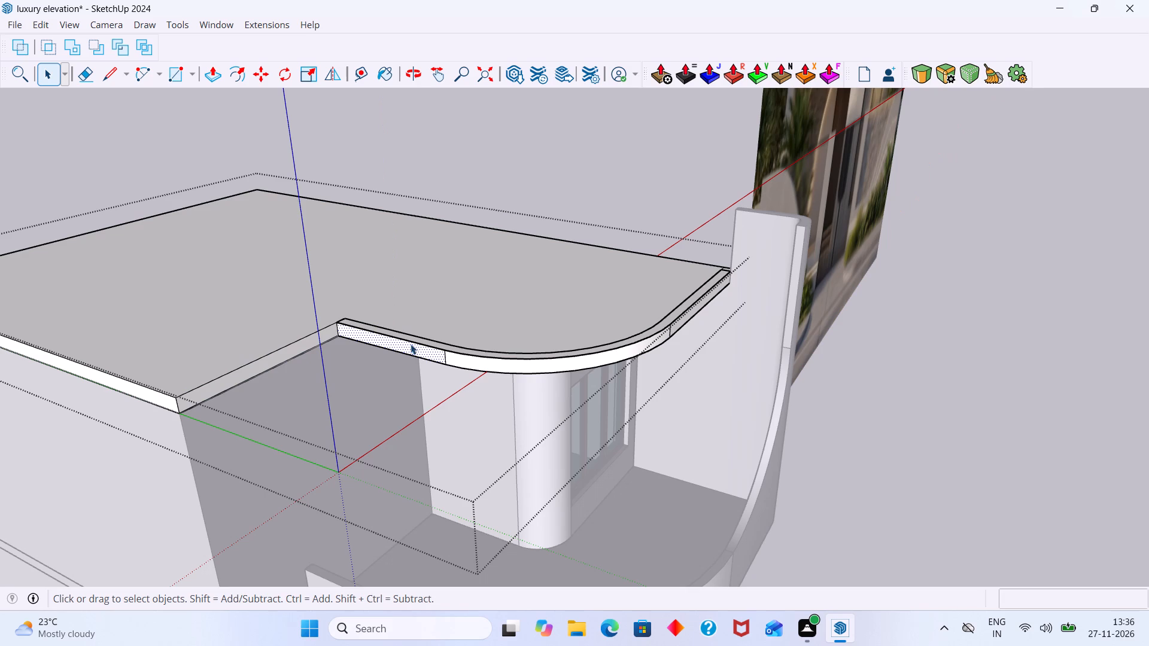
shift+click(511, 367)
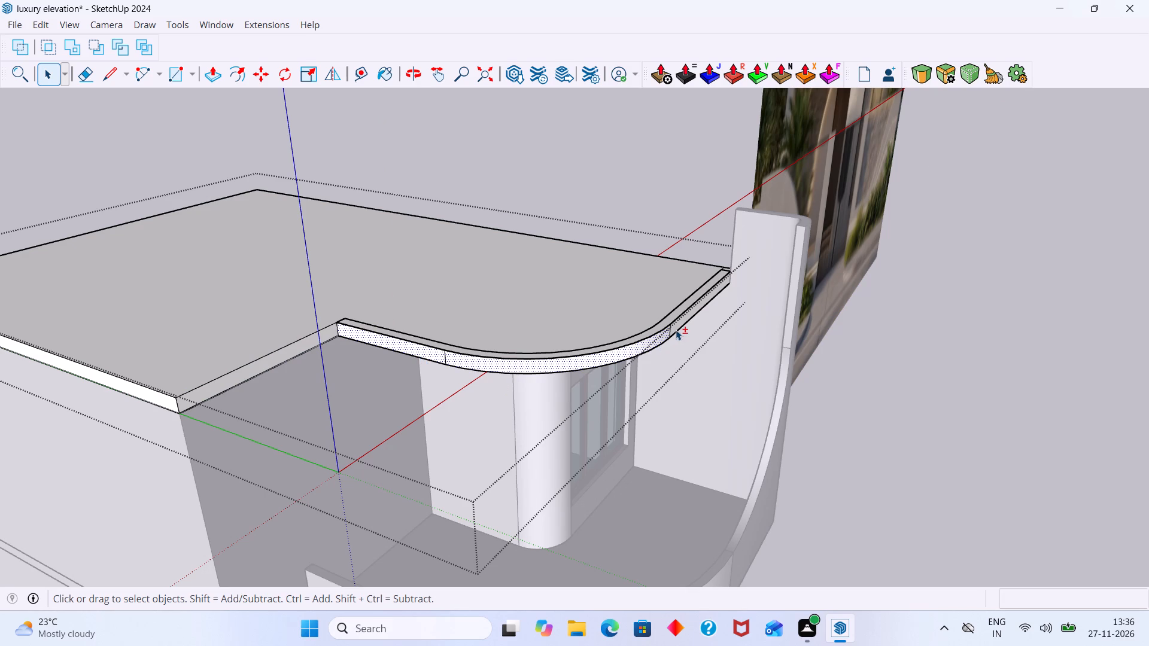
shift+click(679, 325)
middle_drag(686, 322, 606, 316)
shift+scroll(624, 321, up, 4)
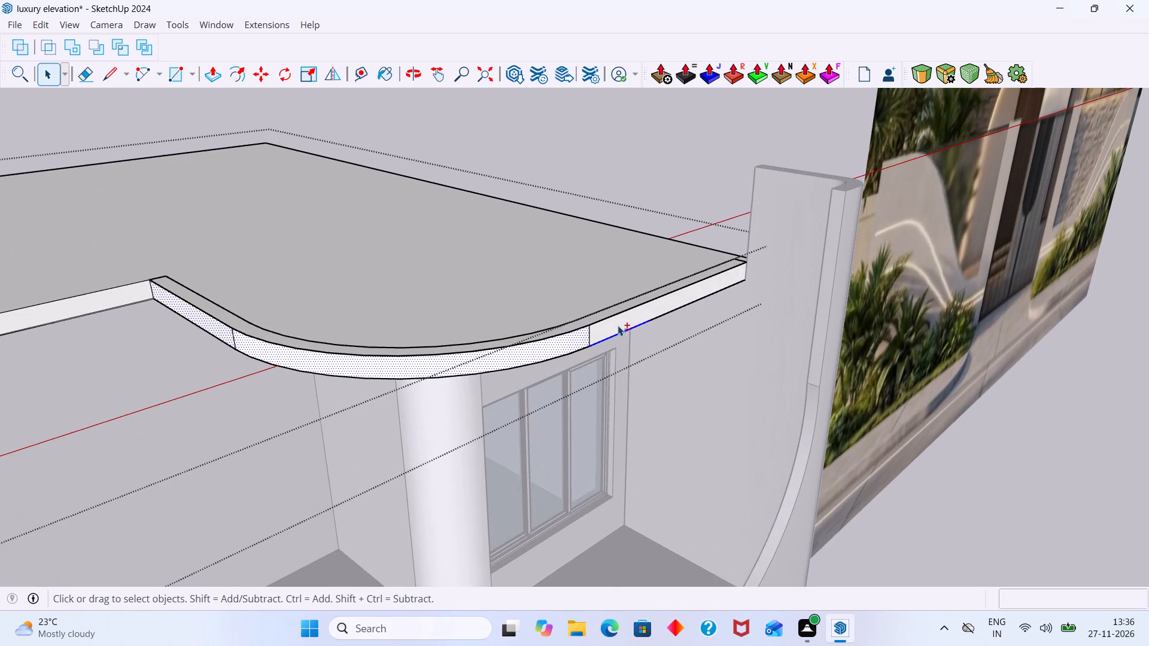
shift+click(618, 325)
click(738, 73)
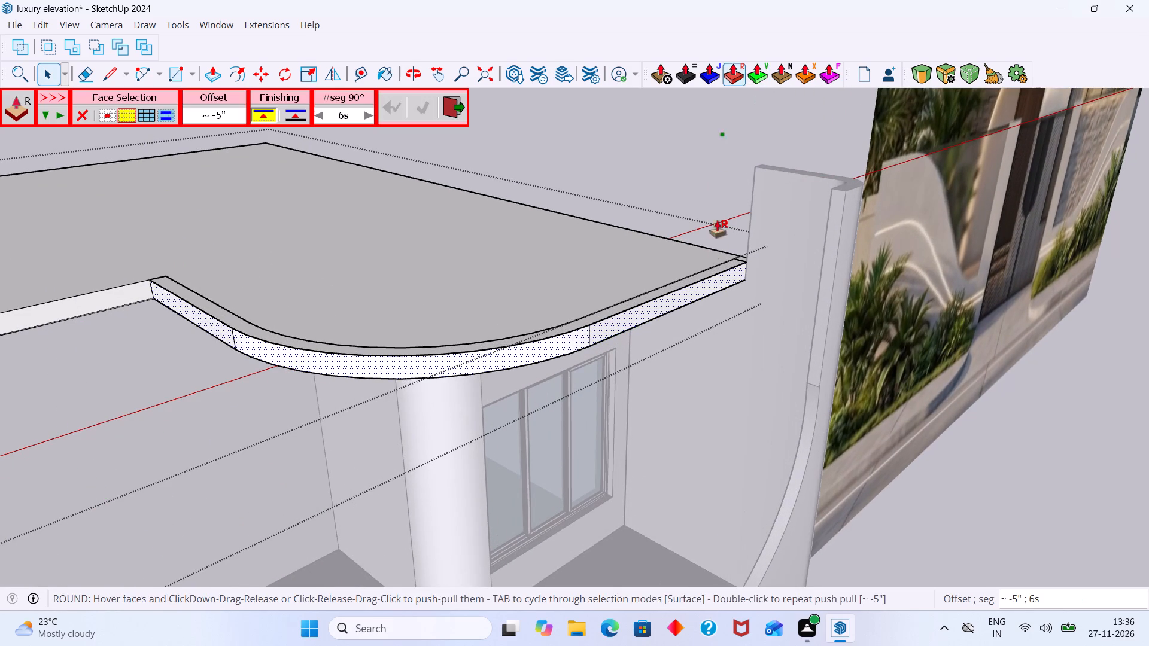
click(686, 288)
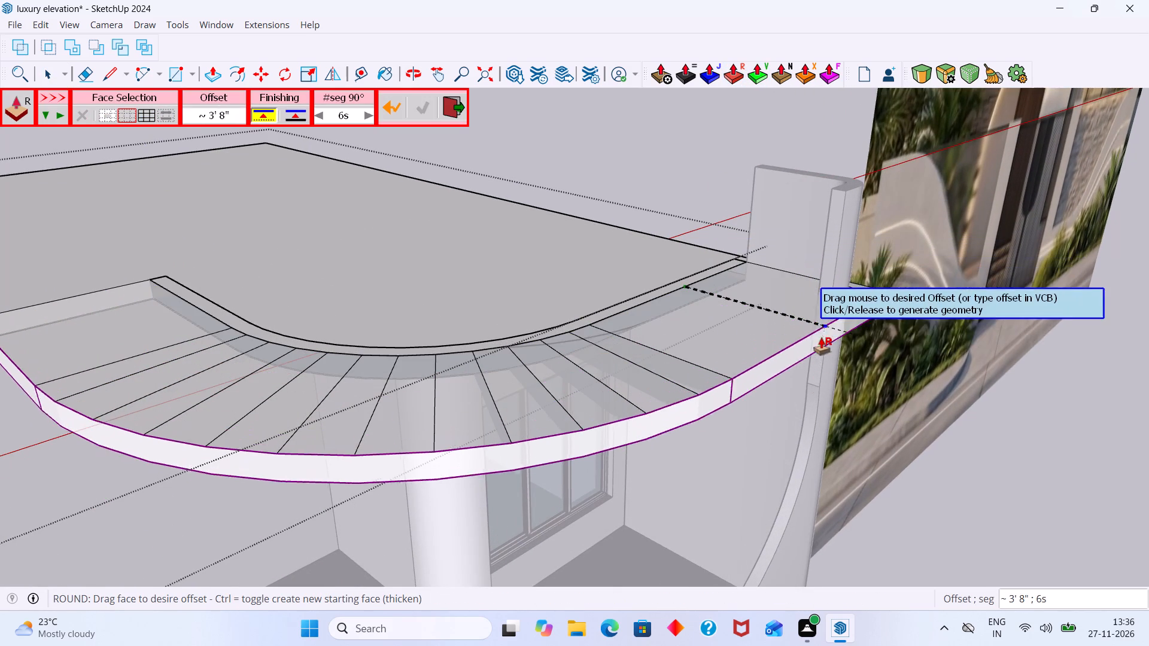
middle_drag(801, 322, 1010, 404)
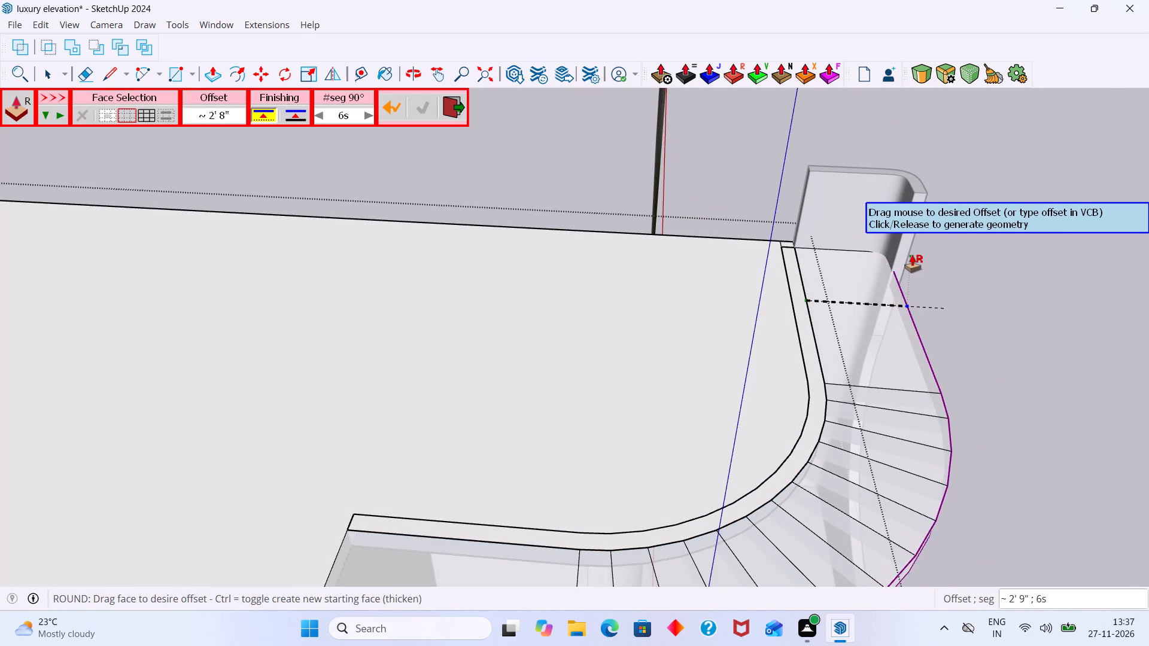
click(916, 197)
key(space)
Inspect the extruded roof overhang from the front, from above and close to its curved edge.
middle_drag(896, 358, 813, 275)
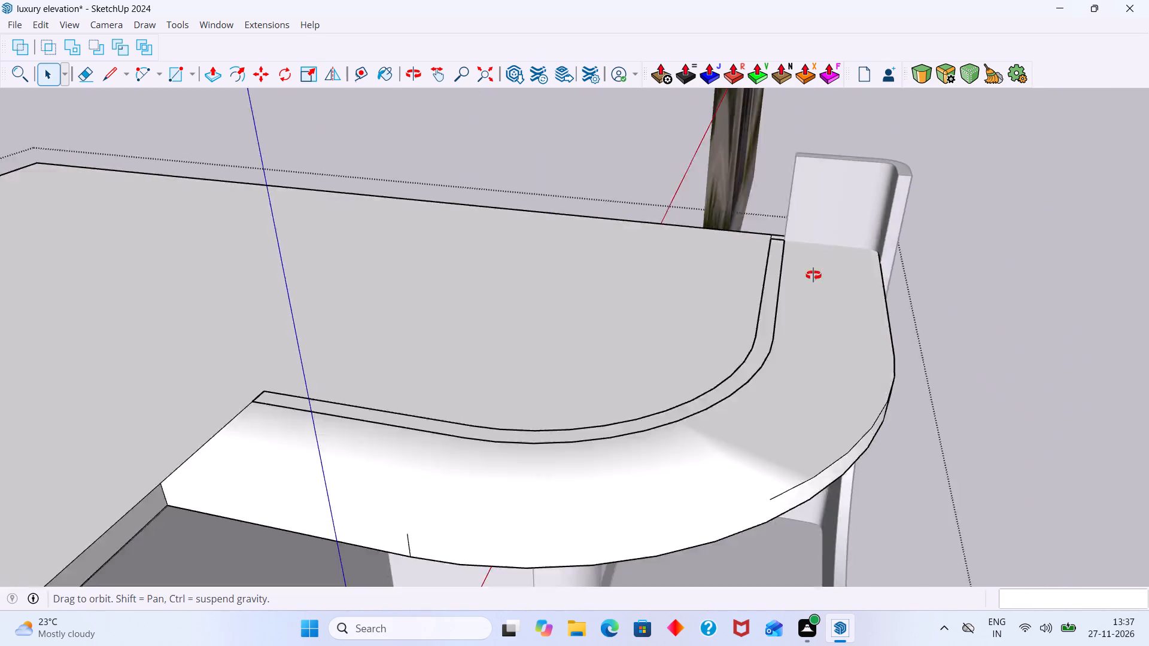
middle_drag(813, 275, 673, 201)
scroll(782, 271, down, 13)
click(1018, 503)
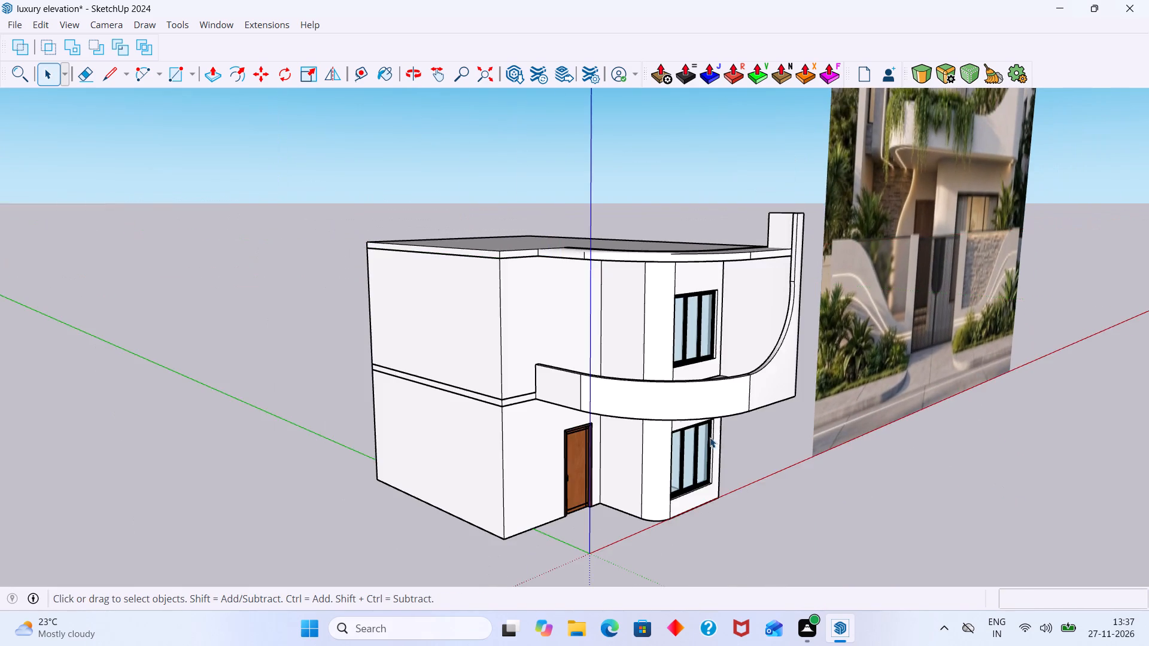
middle_drag(586, 379, 325, 433)
middle_drag(519, 326, 568, 388)
scroll(603, 351, up, 3)
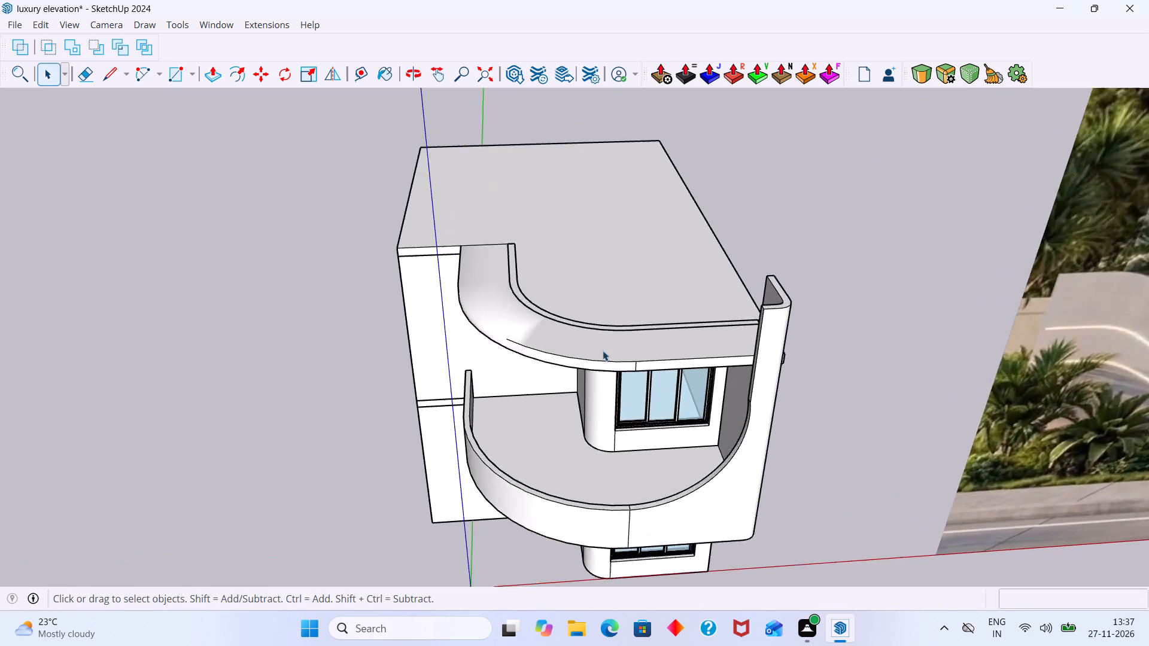
scroll(603, 351, up, 4)
middle_drag(631, 373, 771, 364)
scroll(674, 340, up, 5)
middle_drag(594, 362, 674, 341)
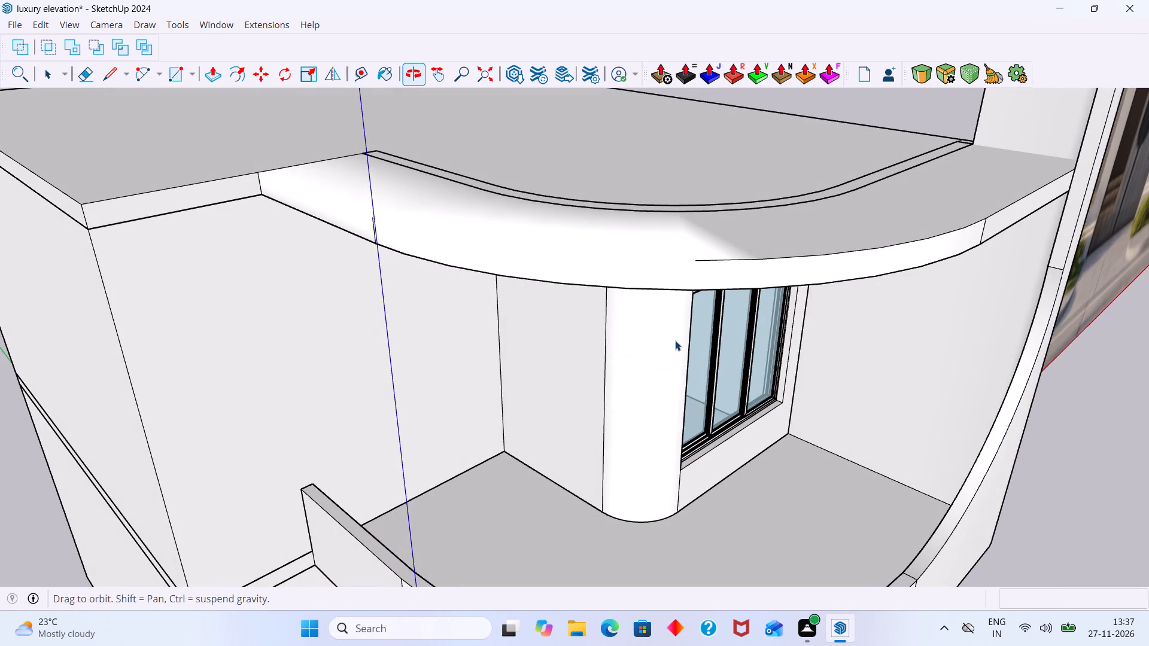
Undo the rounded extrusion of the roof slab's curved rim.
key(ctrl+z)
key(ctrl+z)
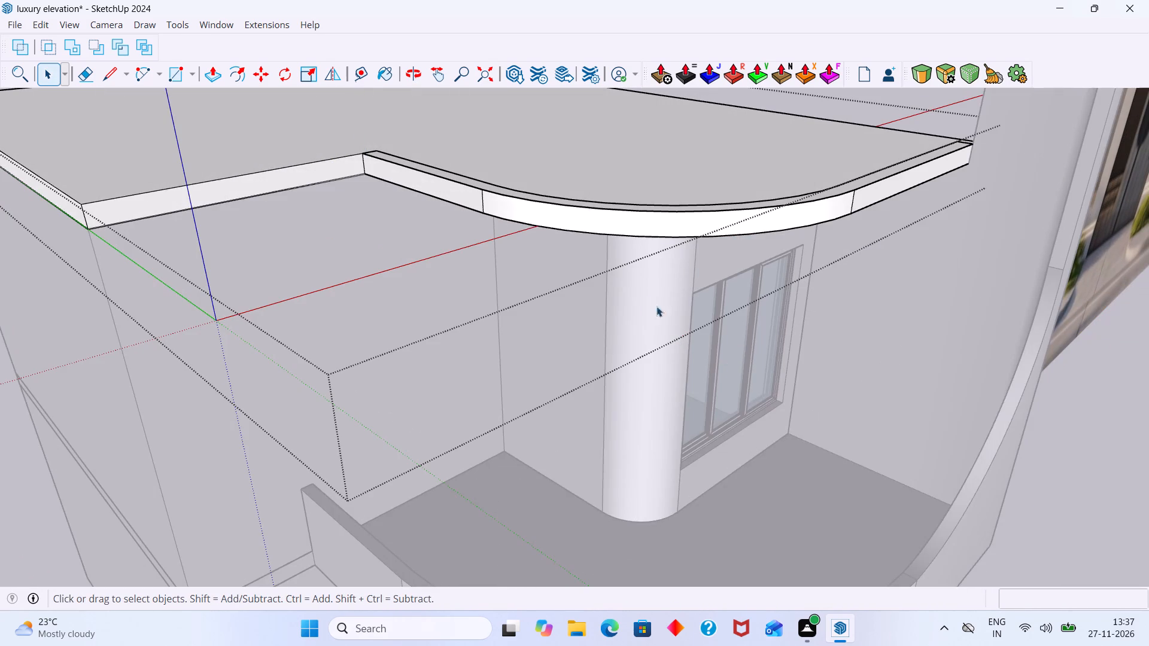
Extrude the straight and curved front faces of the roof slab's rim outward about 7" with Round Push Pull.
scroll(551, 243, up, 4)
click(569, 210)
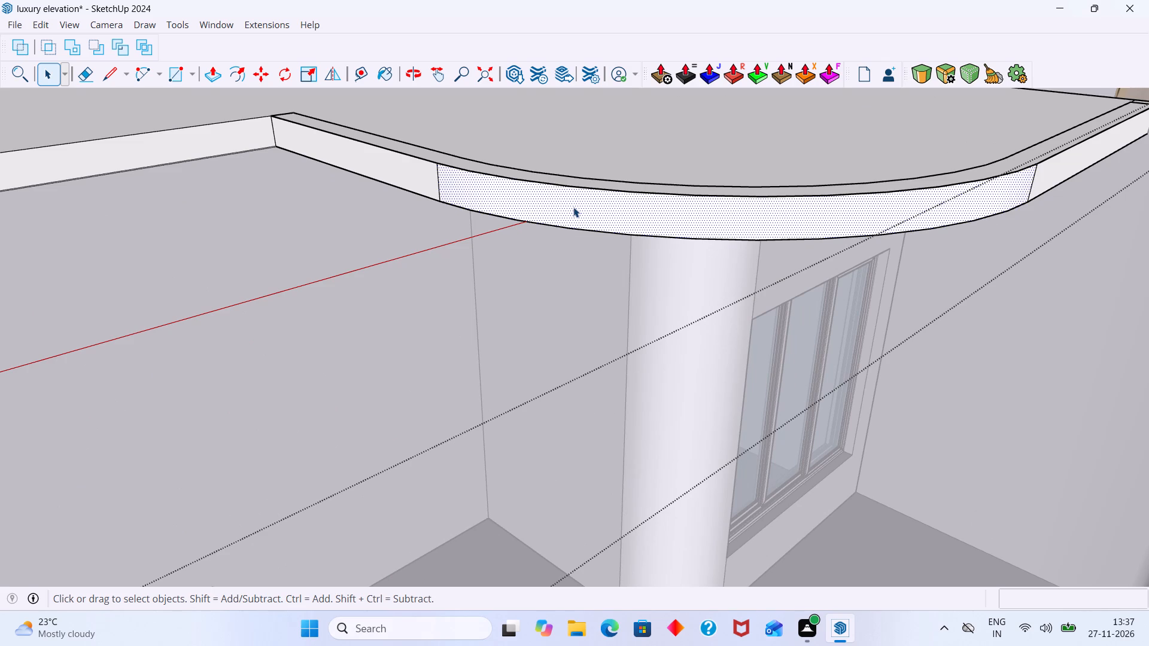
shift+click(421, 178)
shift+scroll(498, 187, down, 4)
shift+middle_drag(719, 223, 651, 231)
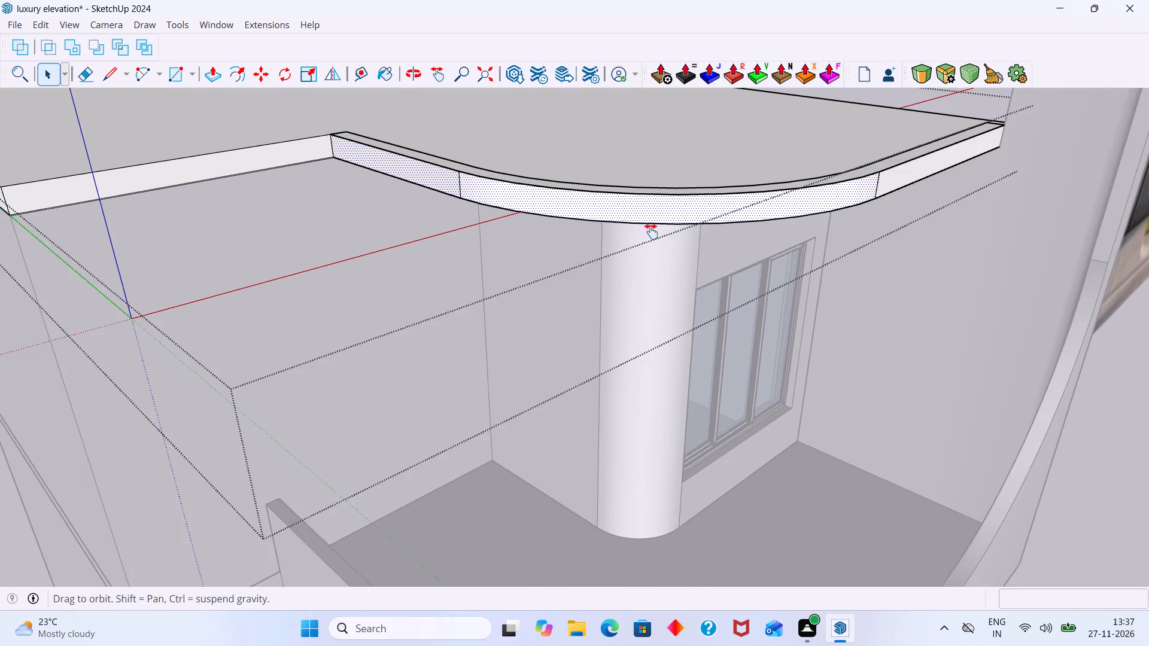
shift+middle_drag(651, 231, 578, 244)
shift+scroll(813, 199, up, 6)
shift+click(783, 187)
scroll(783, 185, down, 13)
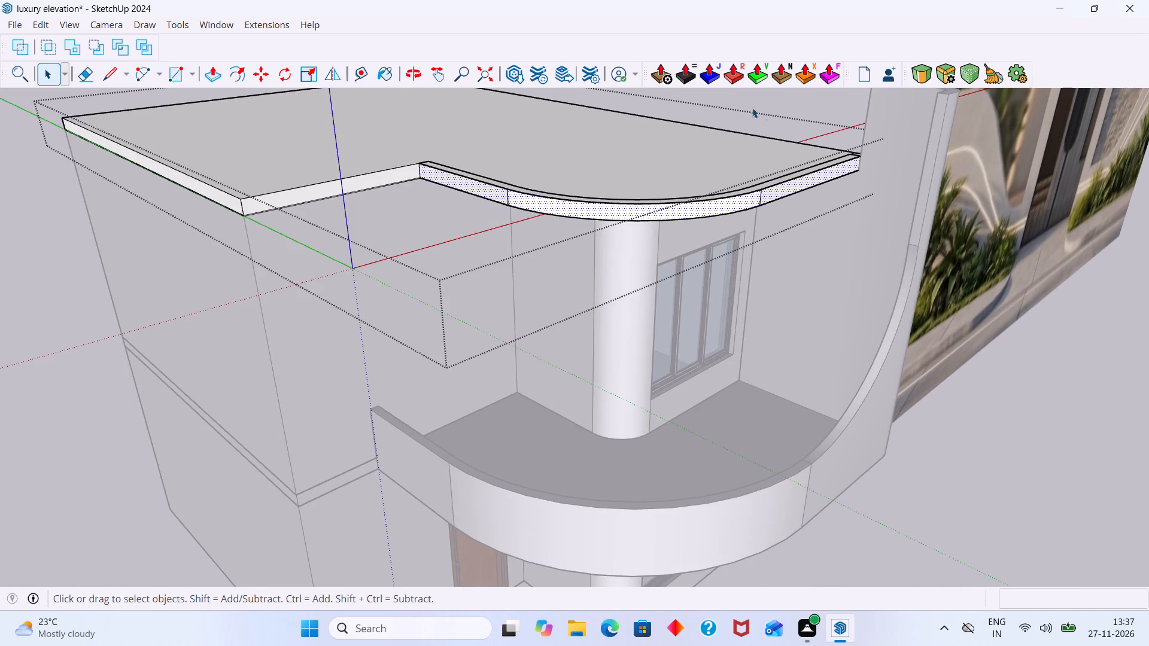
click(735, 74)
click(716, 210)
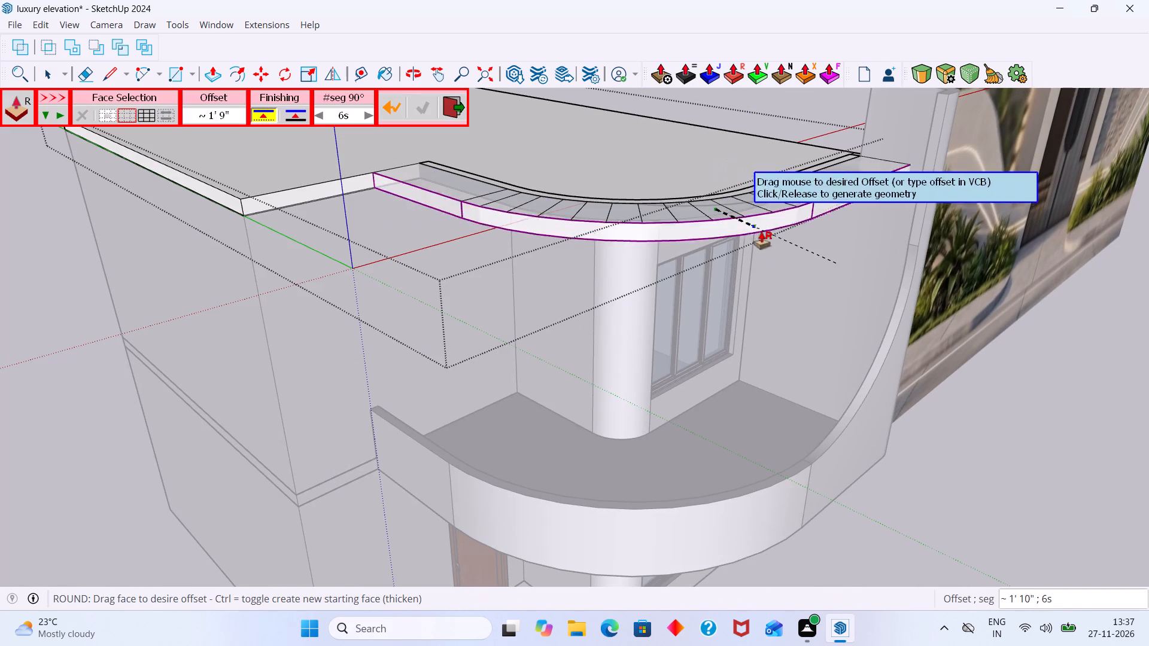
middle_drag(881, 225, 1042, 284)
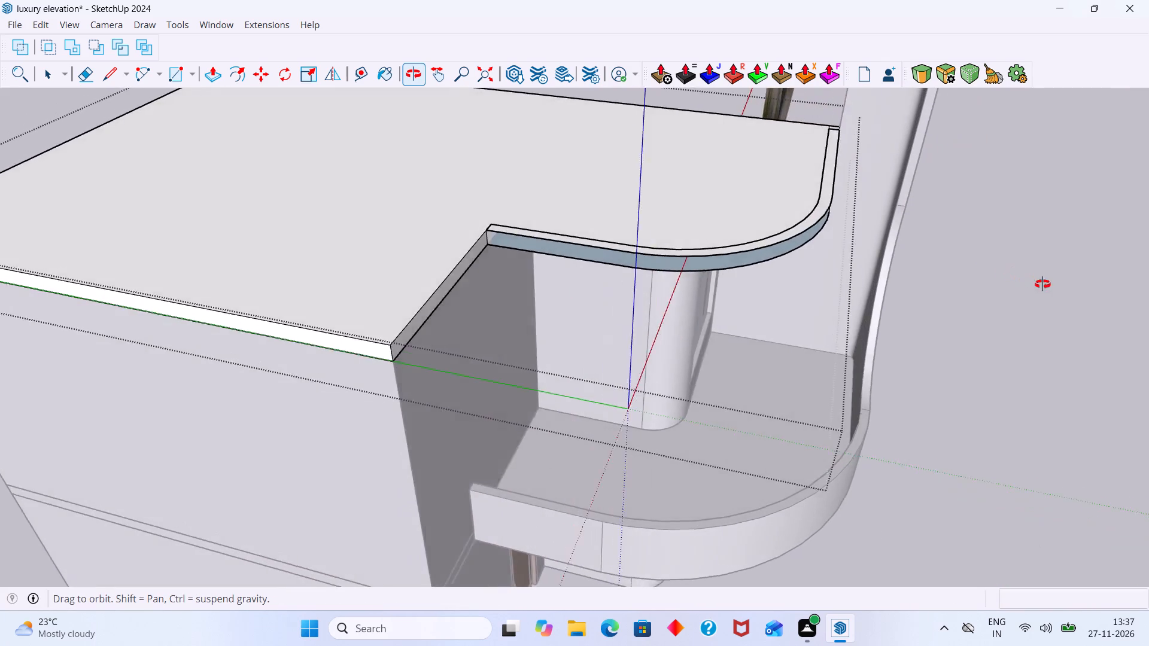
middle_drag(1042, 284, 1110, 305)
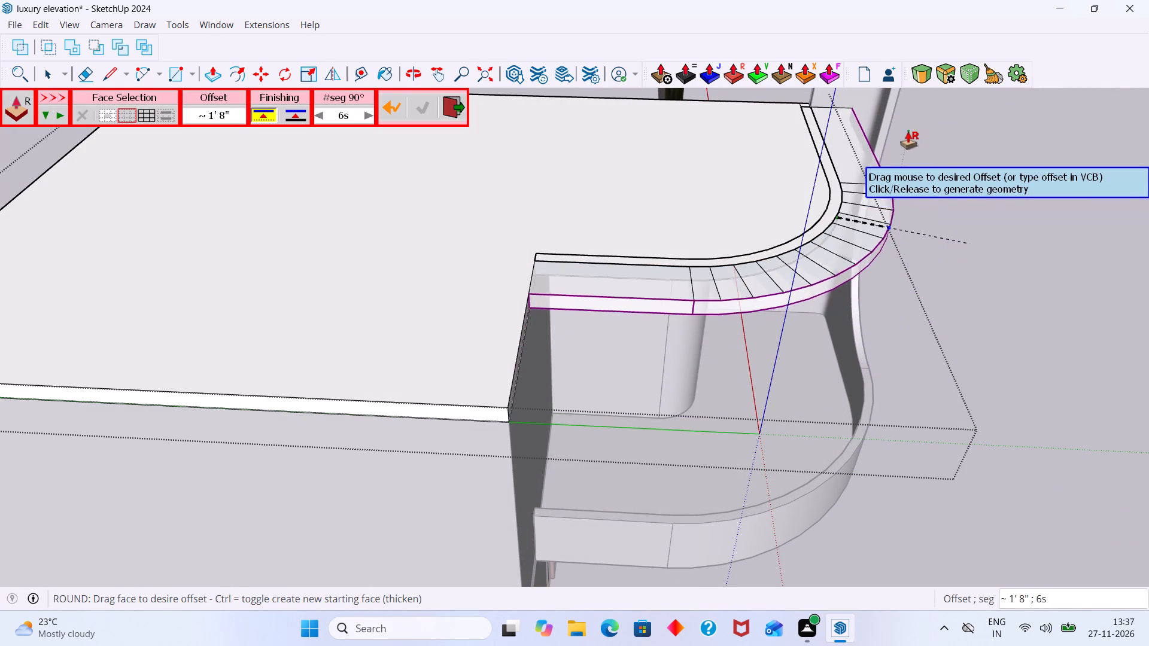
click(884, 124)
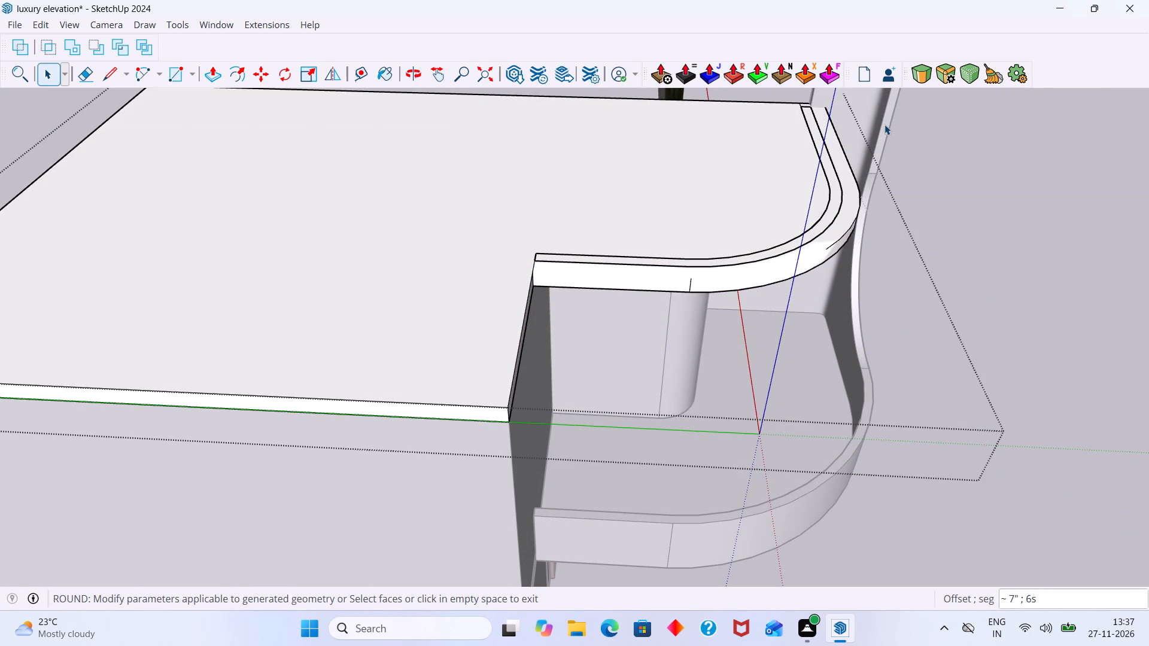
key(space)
Inspect the extruded roof rim from above, from the front and close up at its inner corner and curved edge.
middle_drag(876, 311, 439, 300)
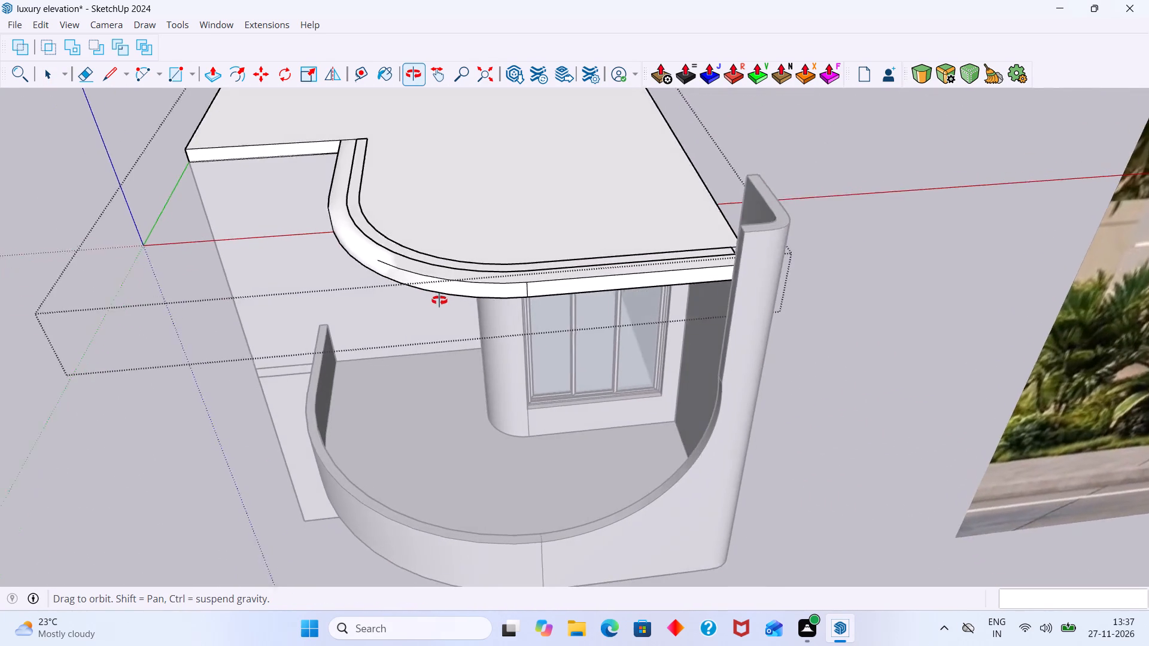
middle_drag(439, 300, 610, 155)
scroll(338, 324, down, 5)
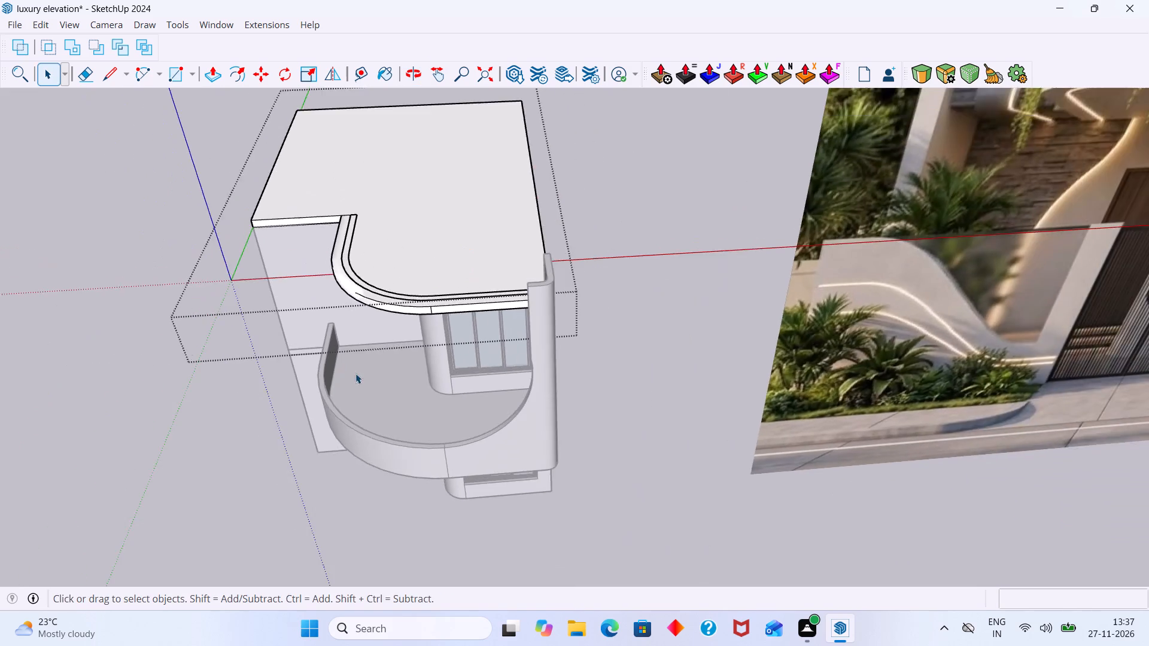
middle_drag(364, 368, 569, 258)
scroll(543, 250, up, 8)
scroll(607, 203, up, 3)
middle_drag(546, 218, 651, 304)
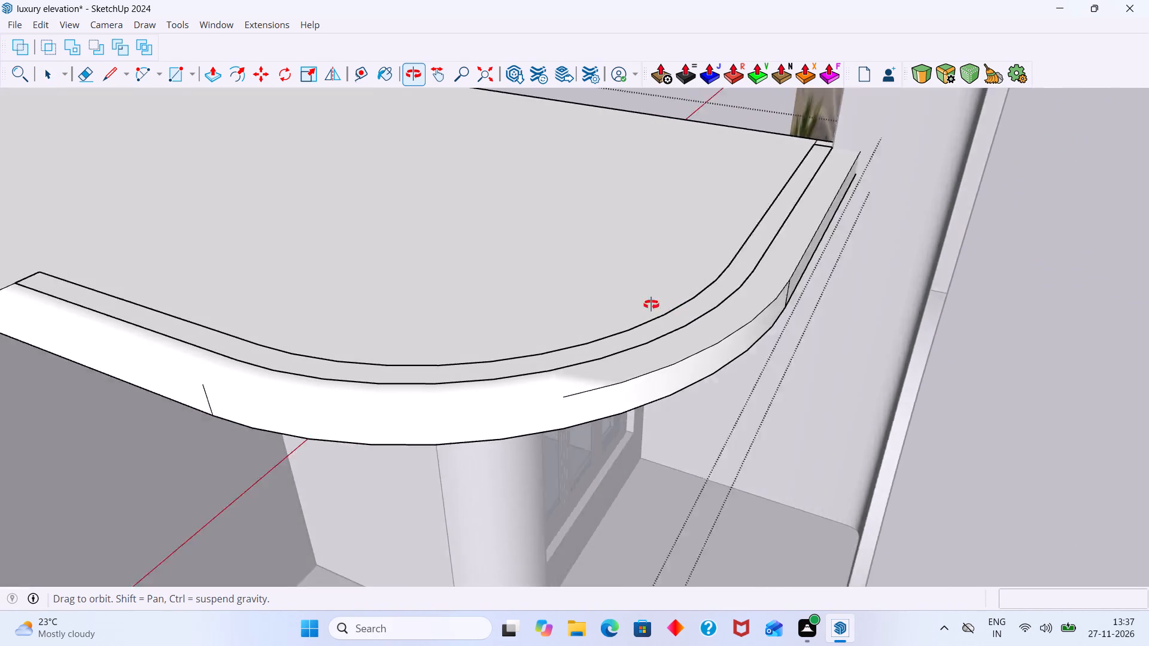
middle_drag(651, 304, 766, 243)
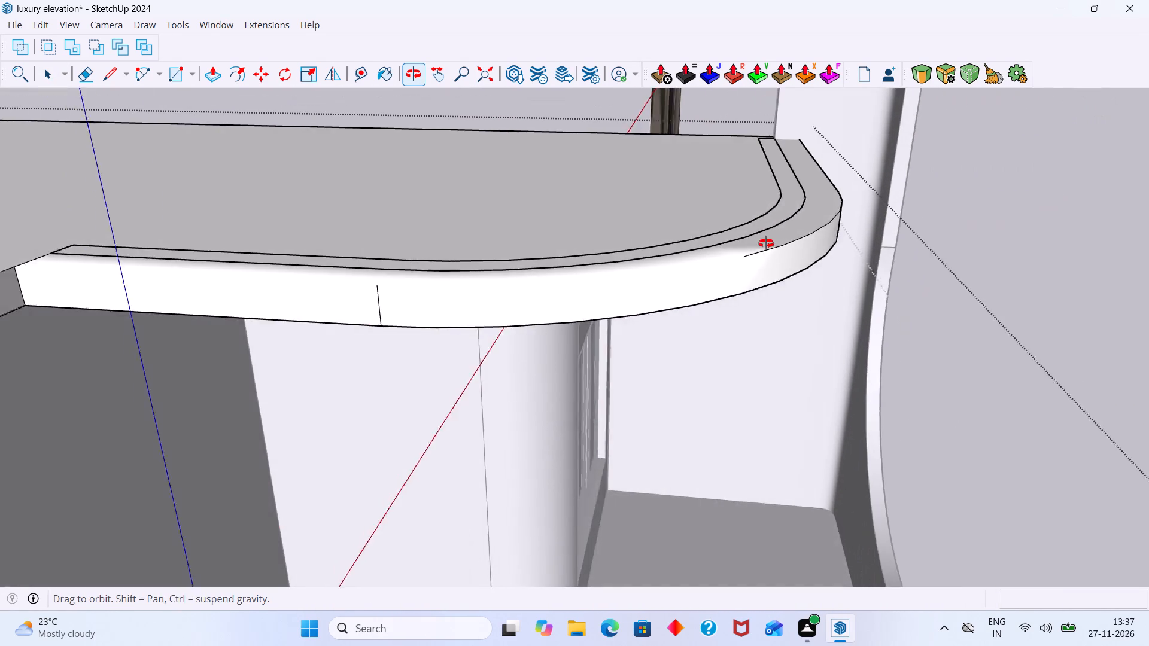
middle_drag(766, 243, 636, 272)
scroll(636, 272, down, 12)
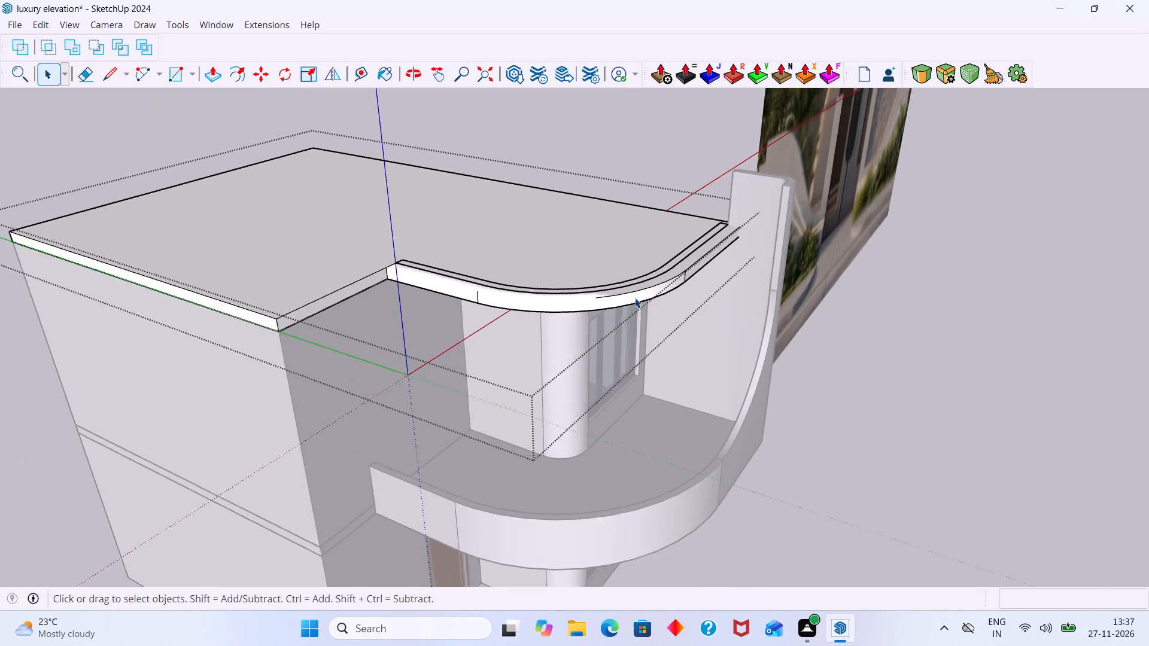
scroll(410, 271, up, 20)
scroll(410, 271, up, 7)
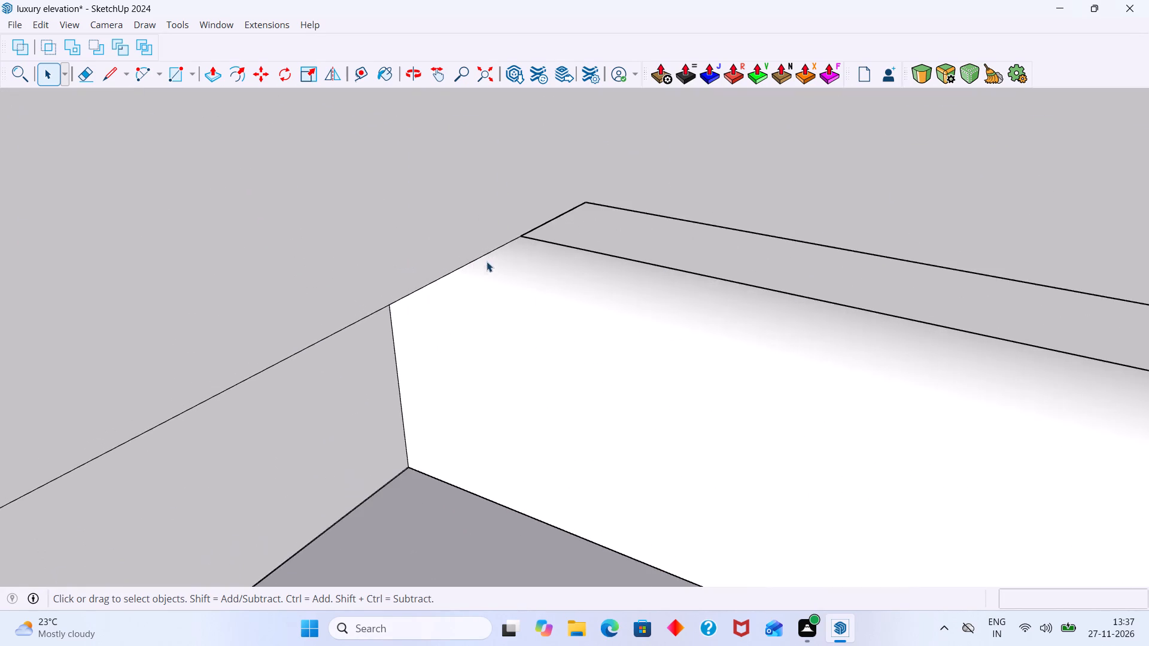
middle_drag(477, 260, 399, 400)
scroll(403, 417, down, 8)
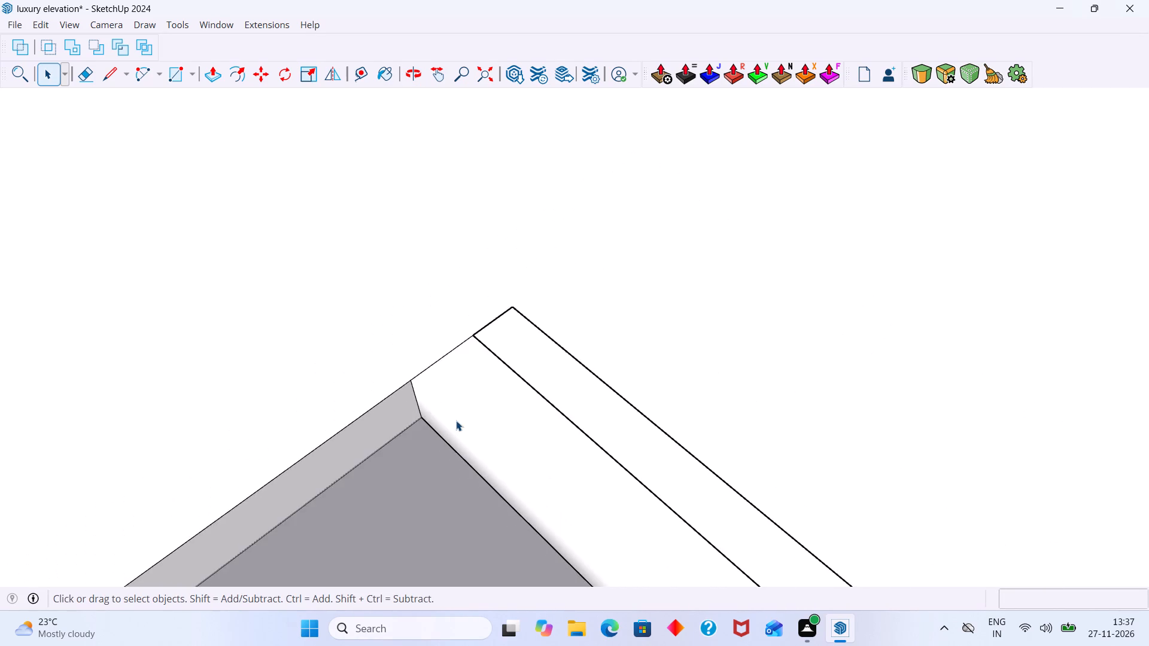
scroll(456, 420, down, 20)
scroll(456, 420, down, 6)
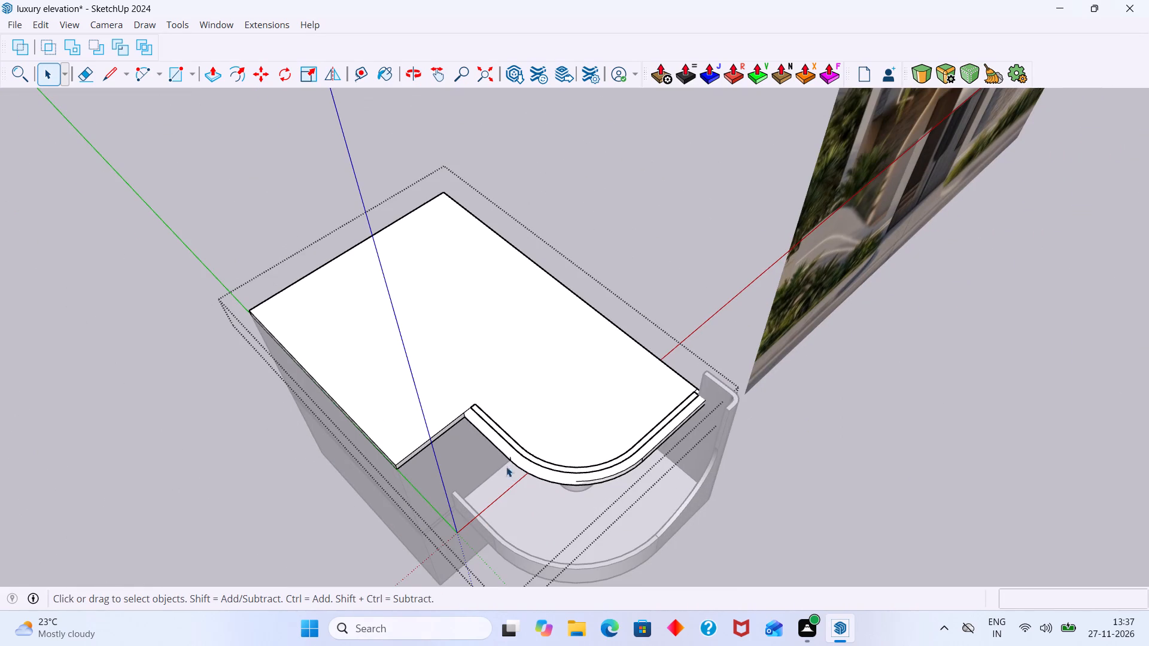
shift+middle_drag(504, 435, 533, 273)
scroll(583, 295, up, 4)
middle_drag(642, 318, 536, 309)
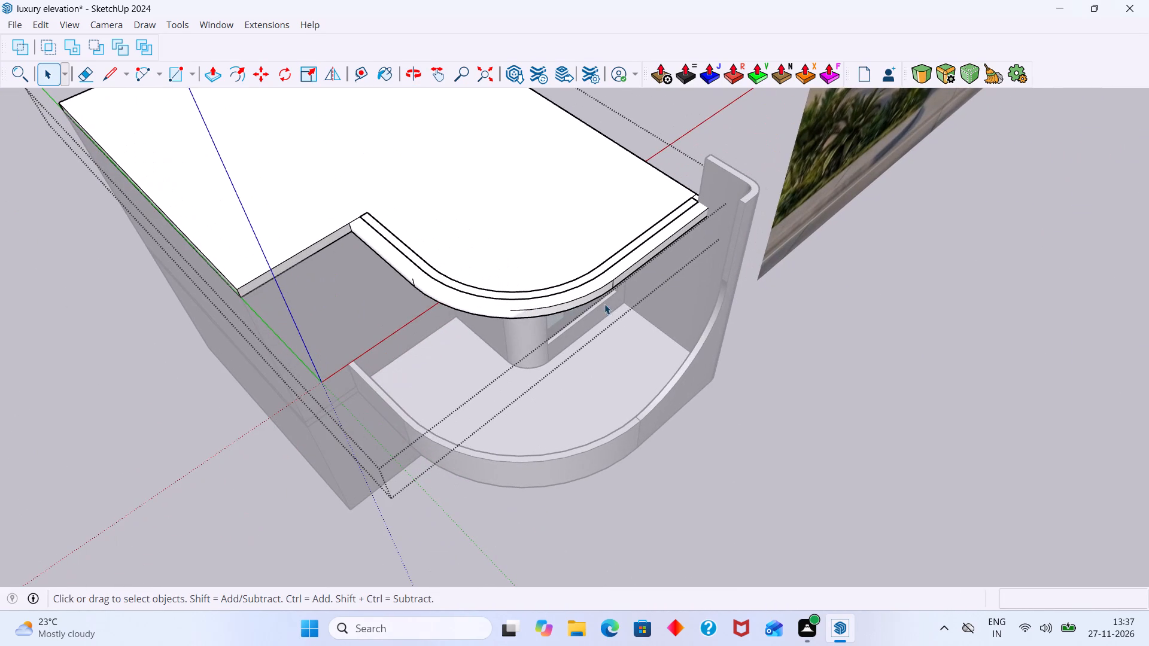
scroll(556, 304, up, 3)
scroll(540, 331, down, 9)
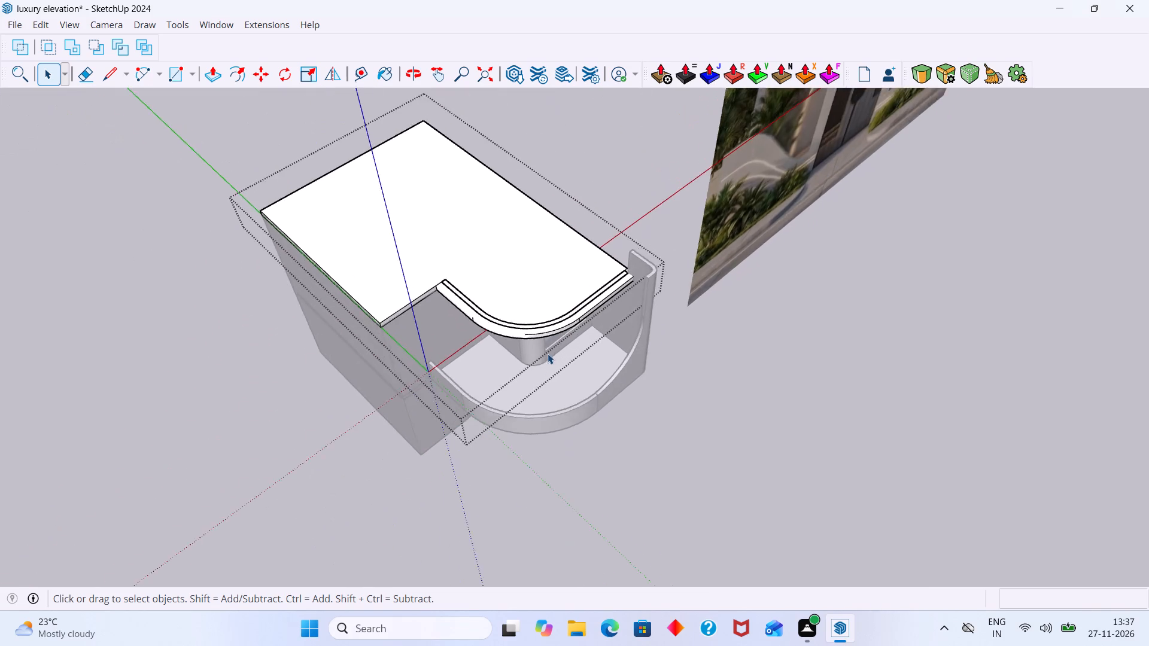
Compare the roof overhang with the reference elevation image and examine where the rim meets the tall side wall.
middle_drag(536, 337, 394, 191)
scroll(519, 248, down, 1)
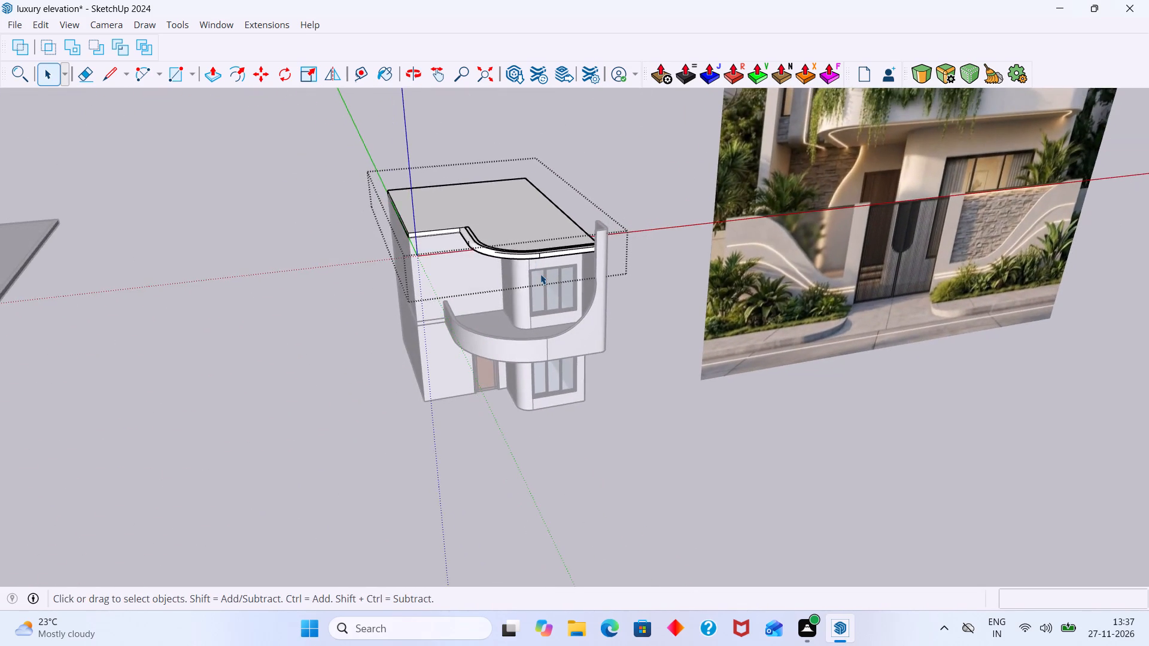
middle_drag(540, 274, 598, 212)
scroll(599, 212, down, 10)
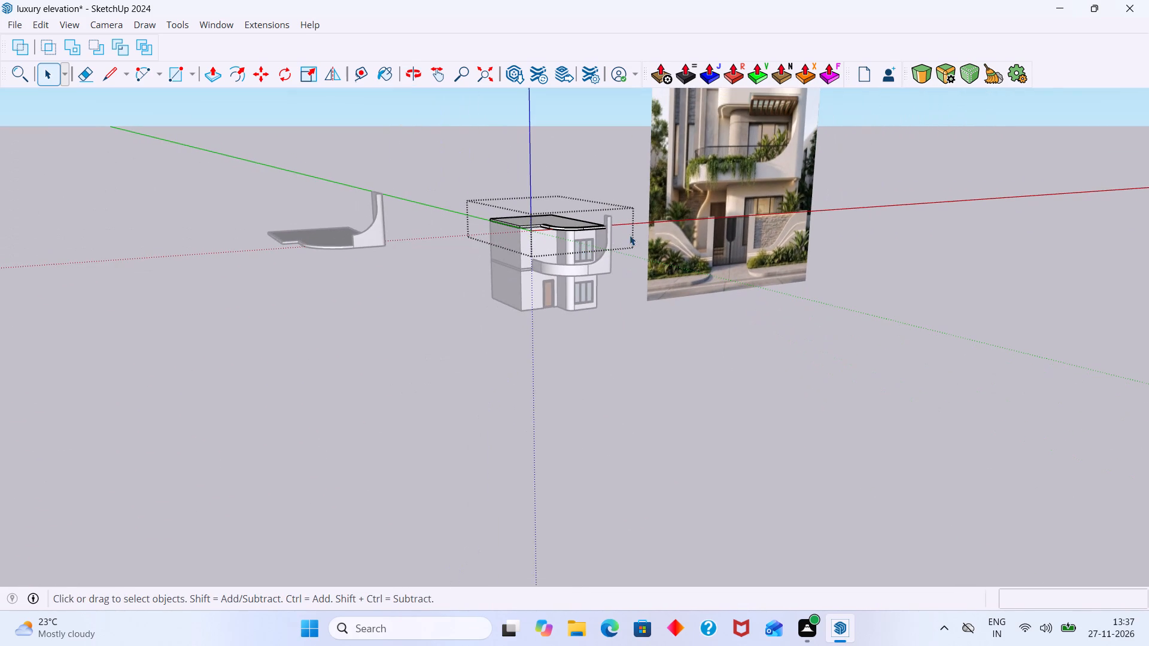
scroll(631, 237, down, 1)
middle_drag(631, 253, 575, 394)
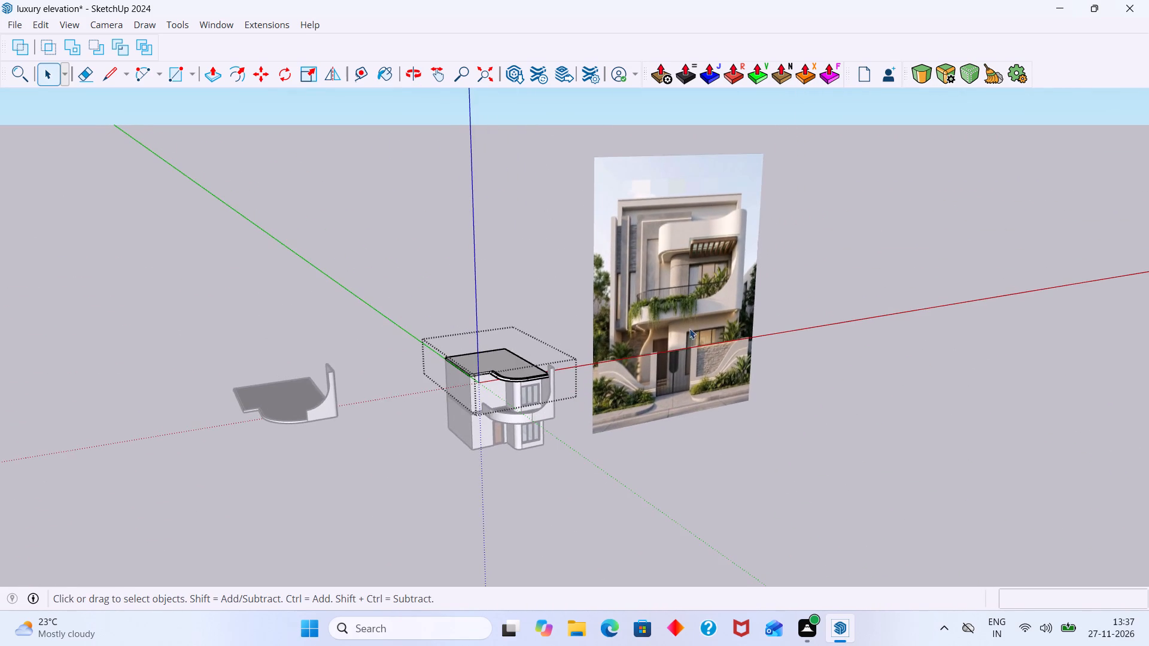
scroll(801, 242, up, 3)
scroll(516, 380, up, 5)
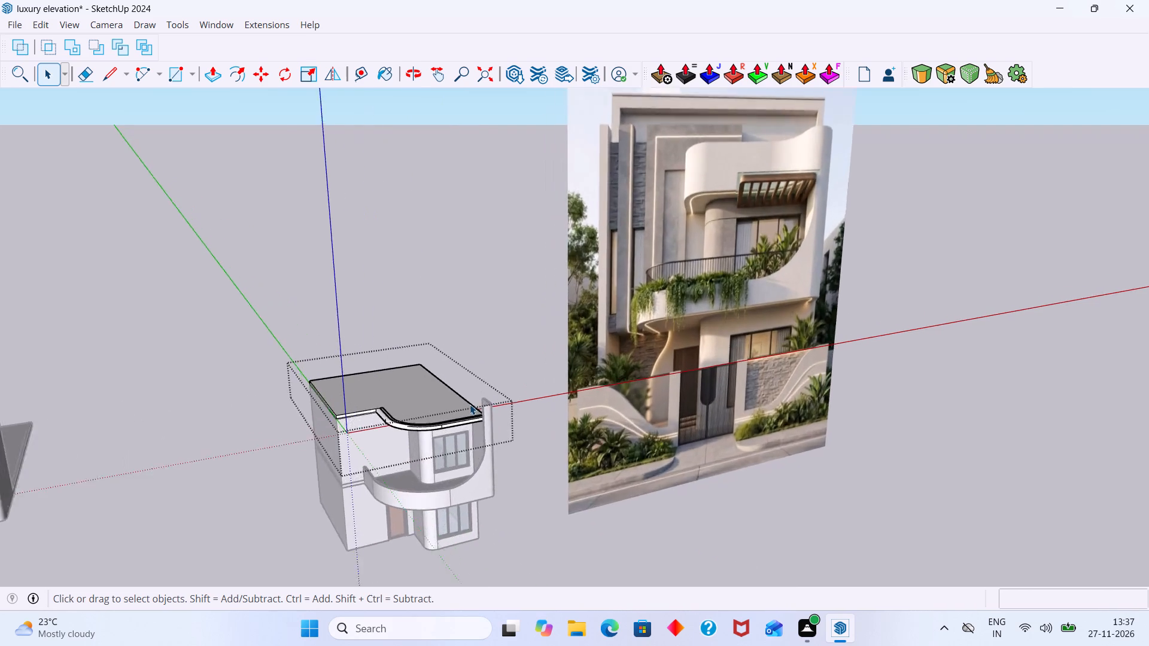
scroll(470, 404, up, 6)
middle_drag(478, 449, 697, 449)
scroll(640, 438, up, 9)
middle_drag(609, 419, 690, 443)
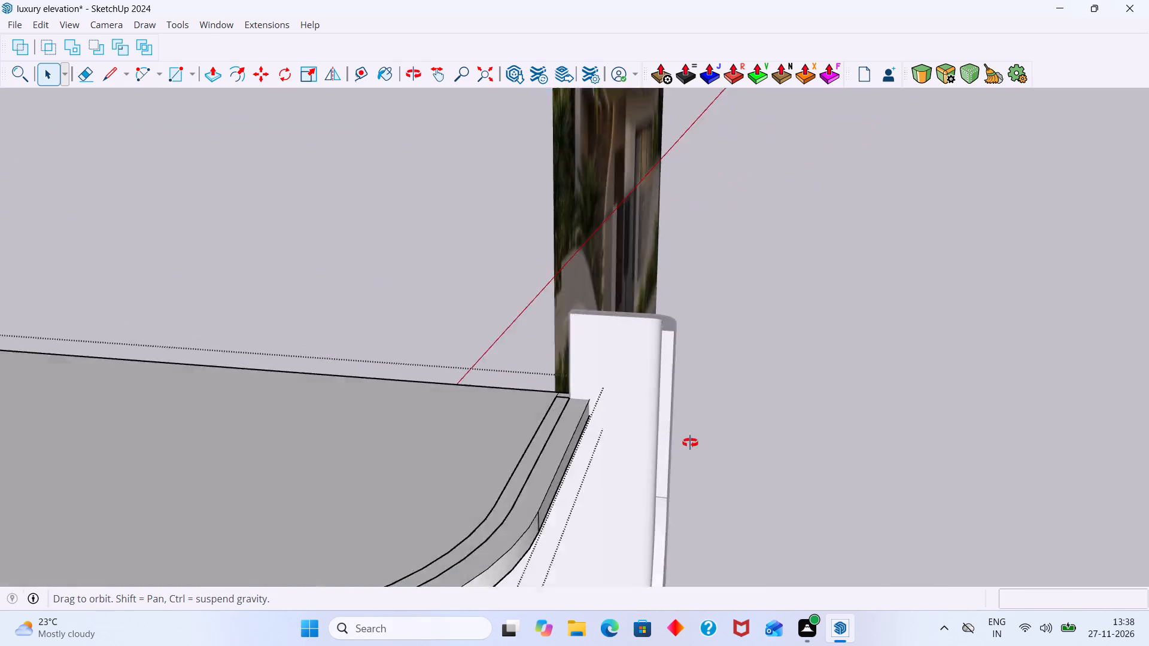
middle_drag(690, 443, 497, 419)
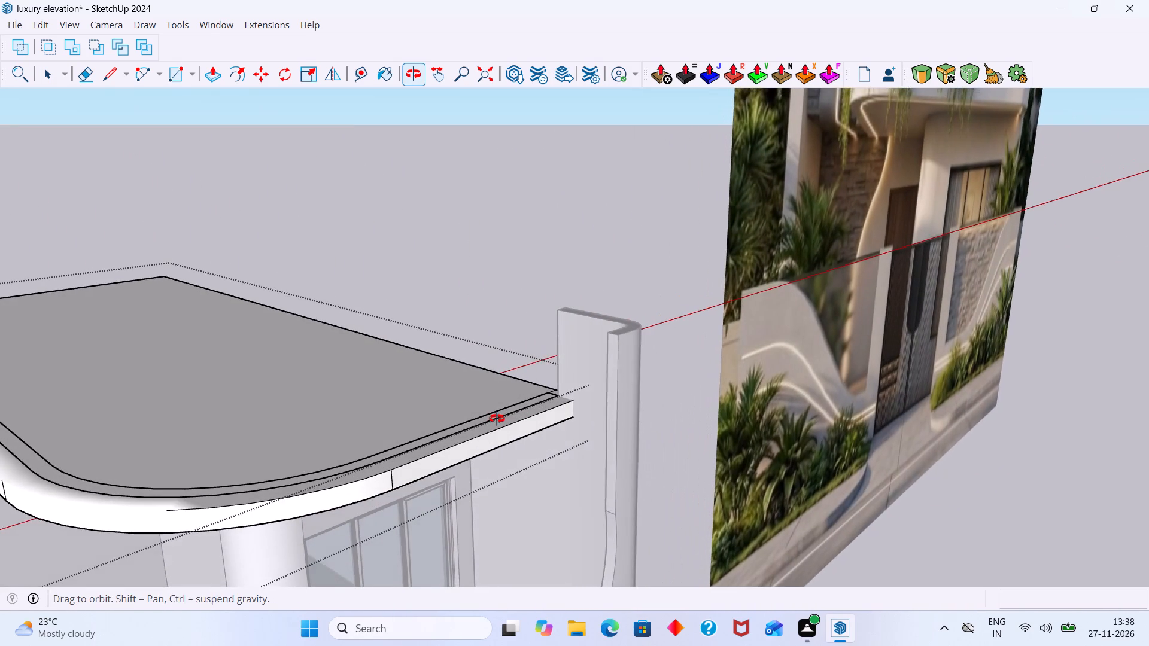
middle_drag(497, 419, 496, 419)
scroll(622, 422, up, 1)
middle_drag(586, 420, 481, 405)
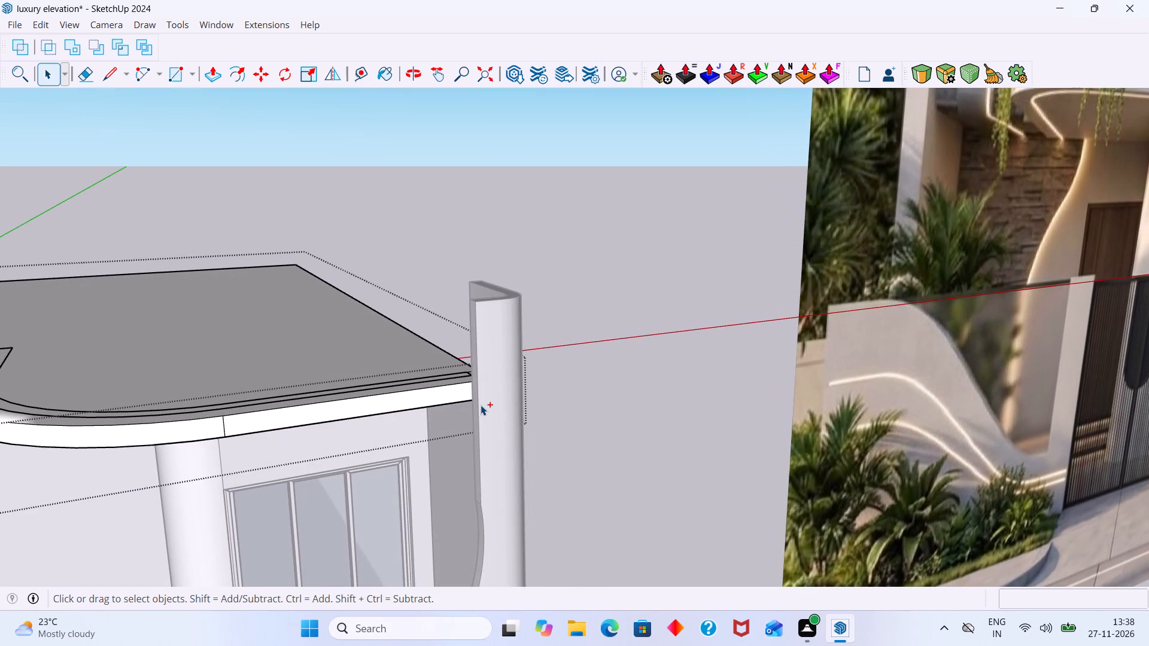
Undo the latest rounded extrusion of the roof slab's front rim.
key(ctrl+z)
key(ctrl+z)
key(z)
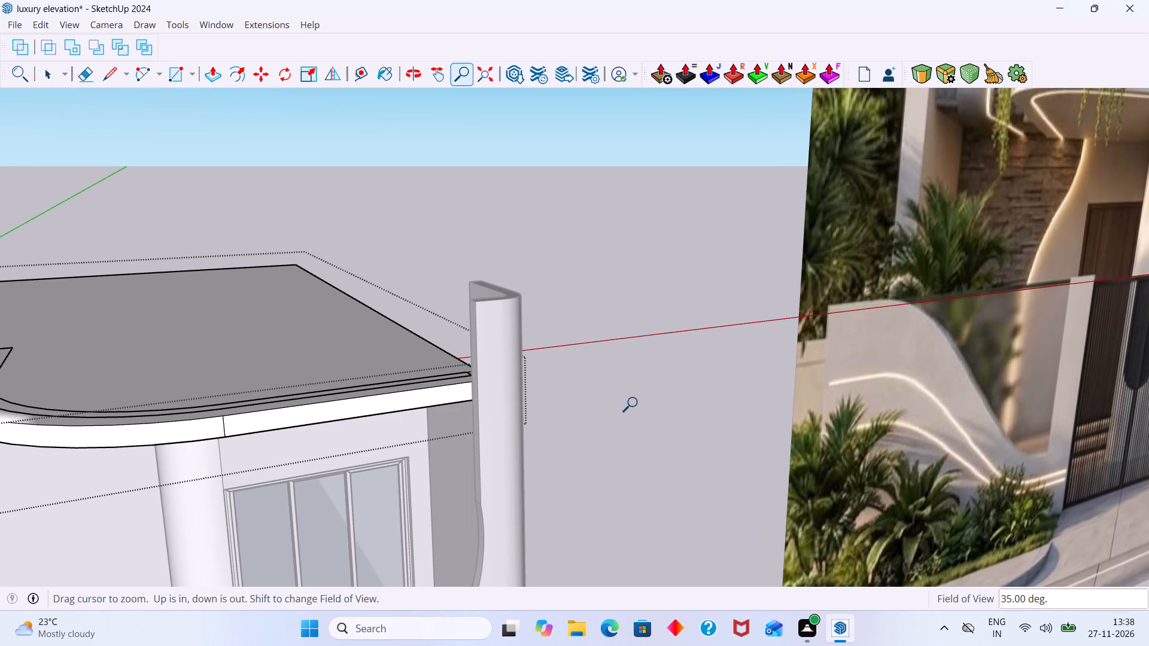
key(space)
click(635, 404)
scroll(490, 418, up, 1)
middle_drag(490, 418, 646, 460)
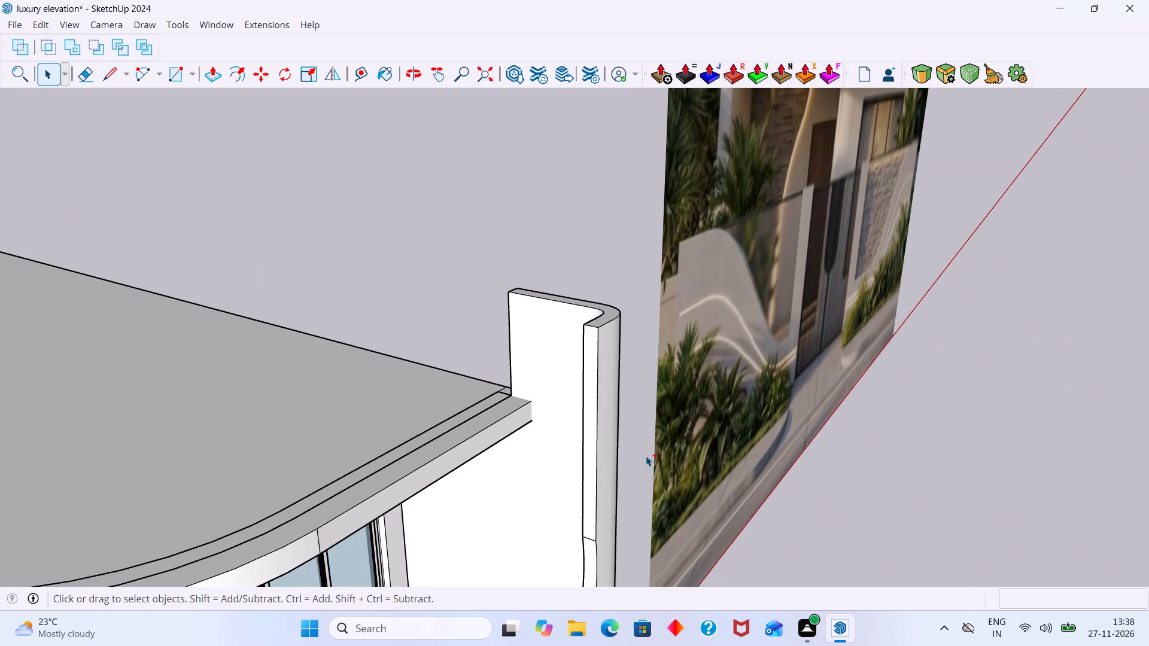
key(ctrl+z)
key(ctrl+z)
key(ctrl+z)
Push the curved and two straight front faces of the roof slab's rim inward about 11" with Round Push Pull.
shift+middle_drag(508, 462, 700, 263)
scroll(487, 298, up, 3)
click(503, 256)
double_click(518, 251)
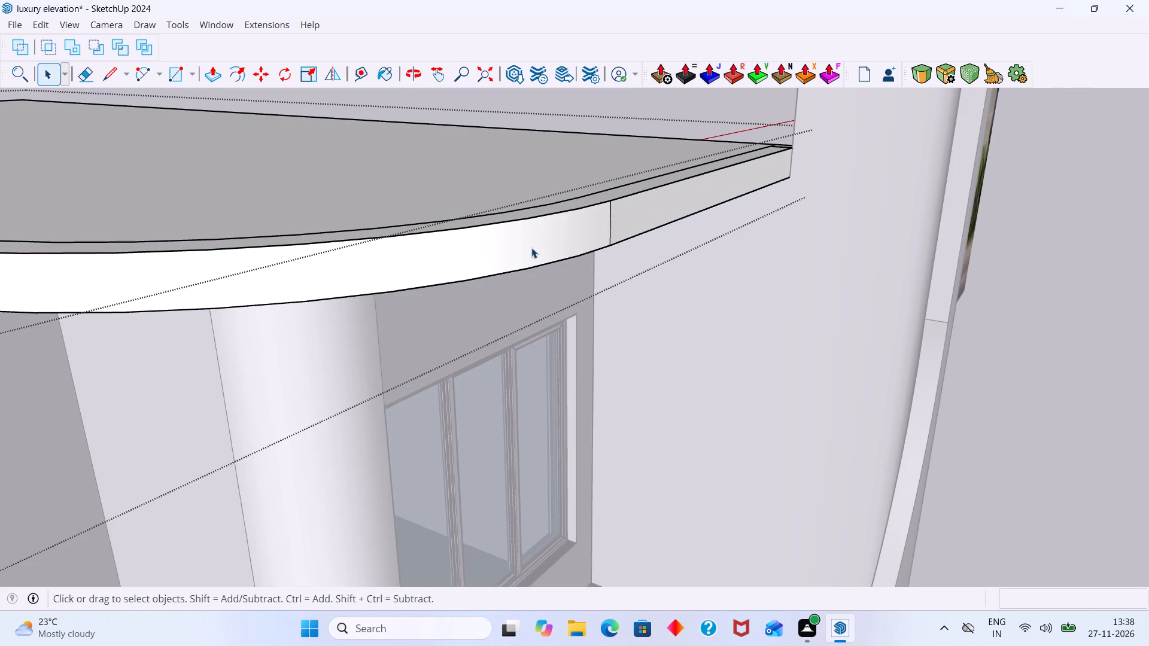
click(532, 247)
shift+click(651, 224)
shift+scroll(630, 222, down, 9)
shift+middle_drag(616, 233, 665, 245)
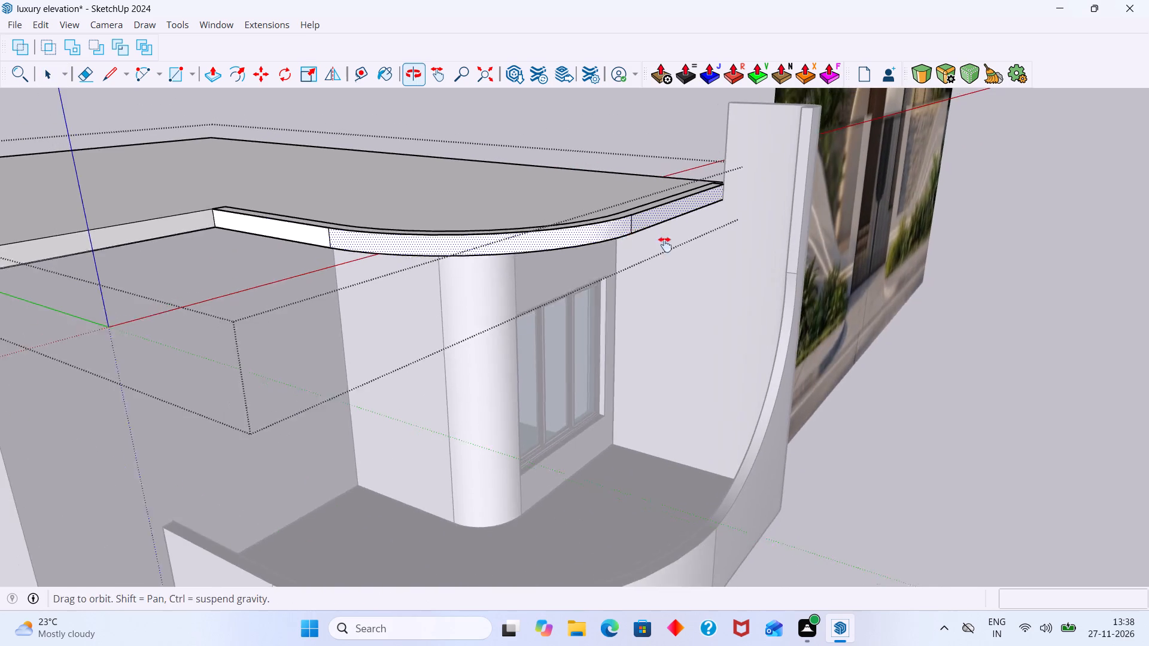
shift+middle_drag(665, 245, 670, 248)
shift+scroll(424, 264, up, 5)
shift+click(336, 243)
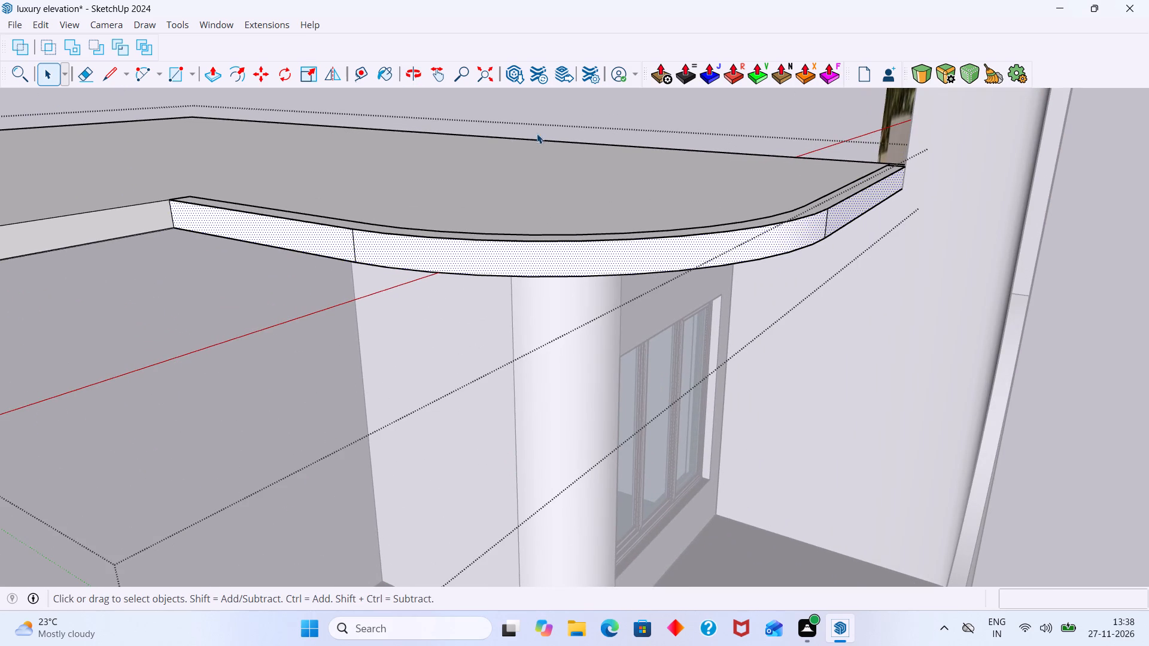
click(727, 78)
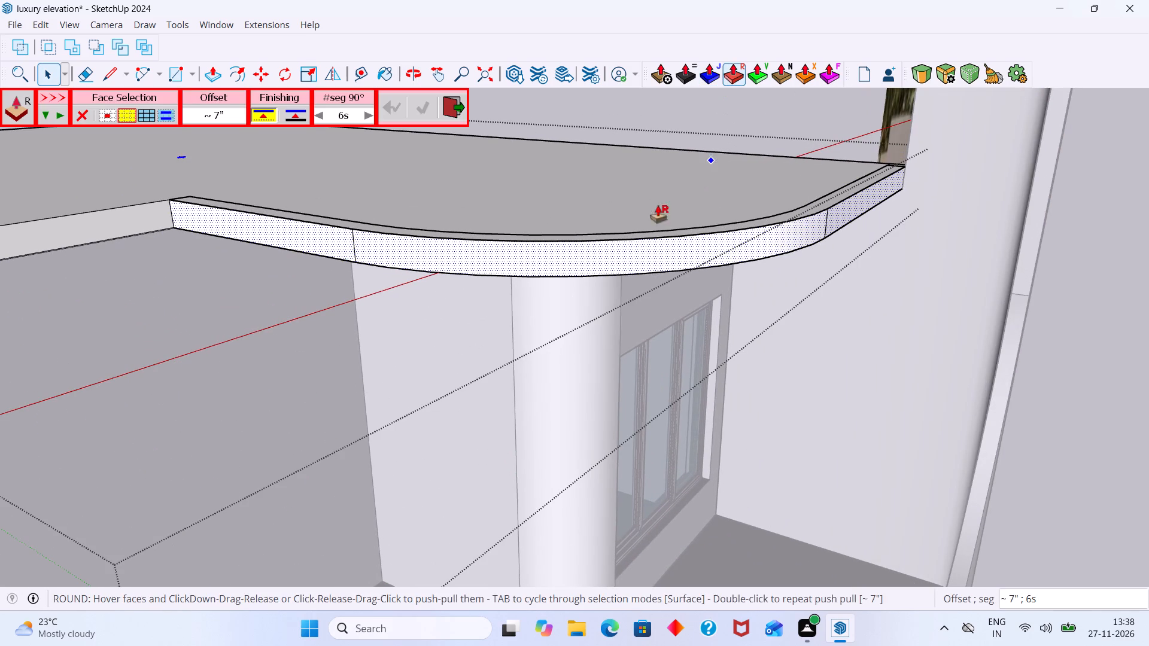
click(582, 246)
scroll(657, 288, down, 7)
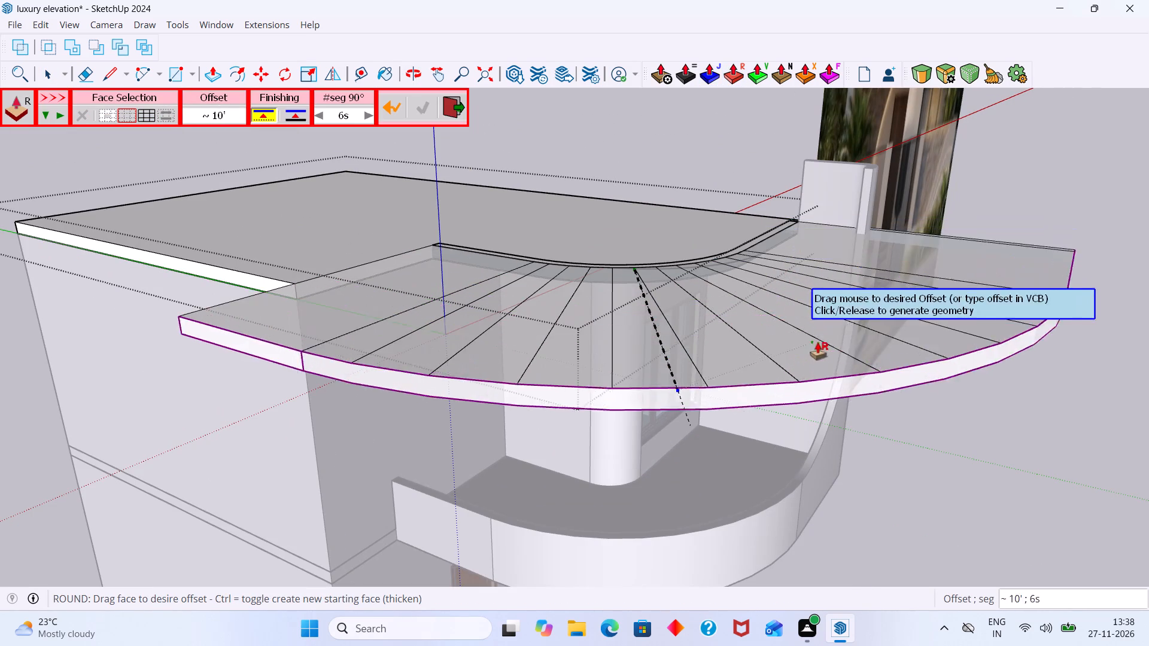
scroll(862, 179, up, 7)
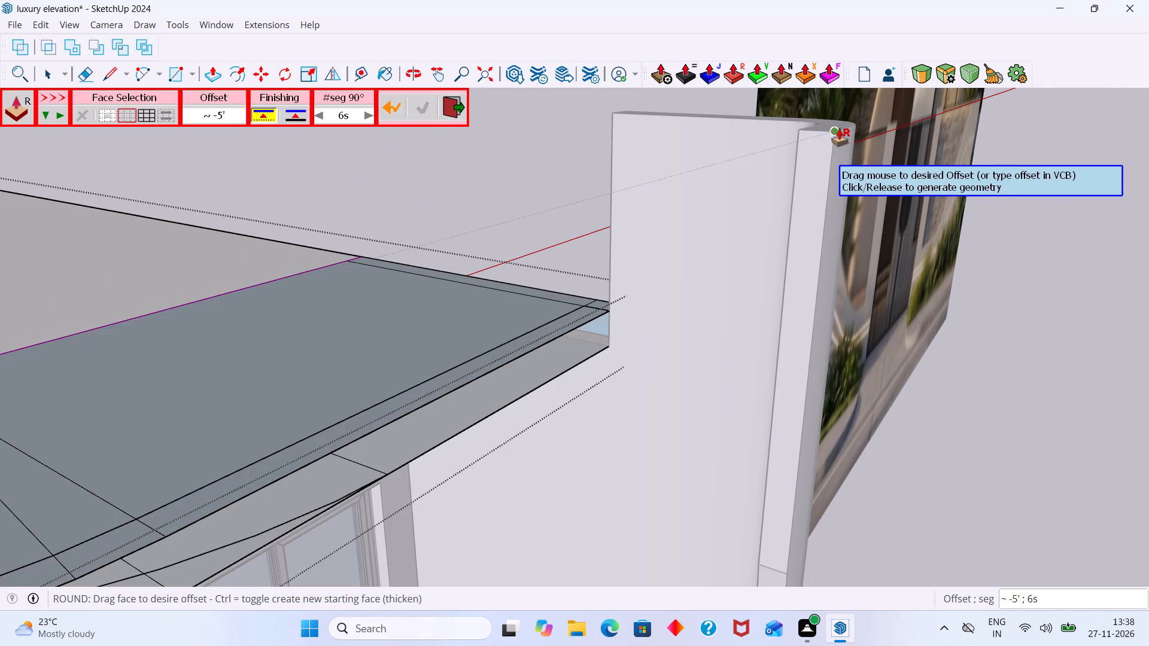
scroll(835, 129, down, 5)
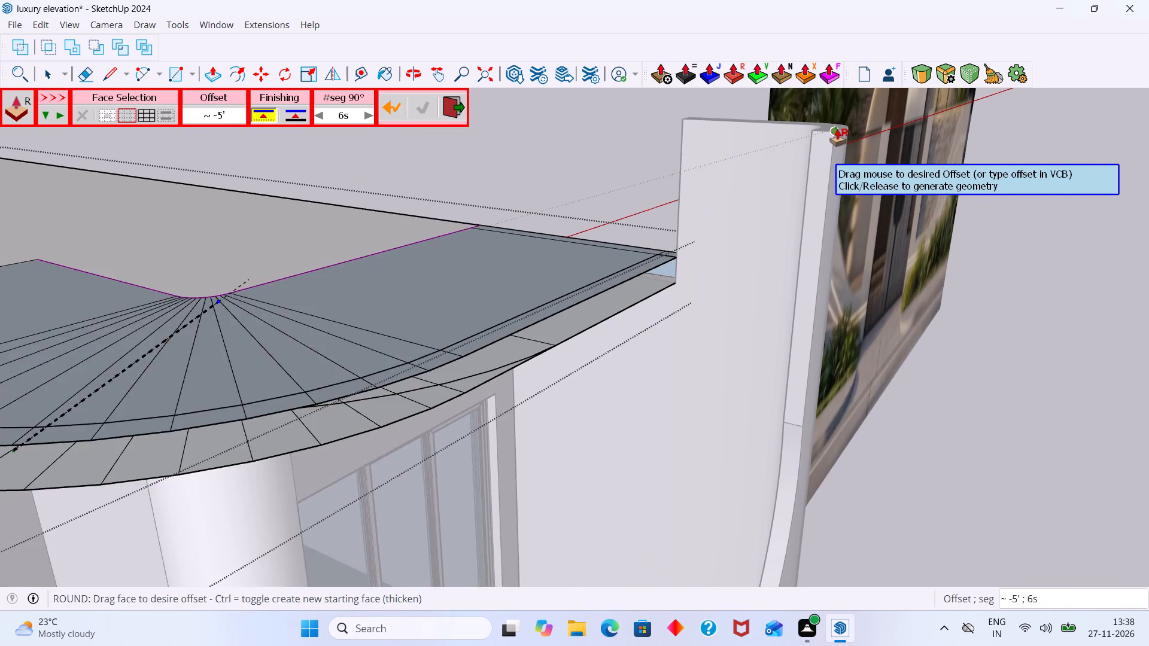
scroll(837, 129, down, 4)
scroll(801, 255, down, 6)
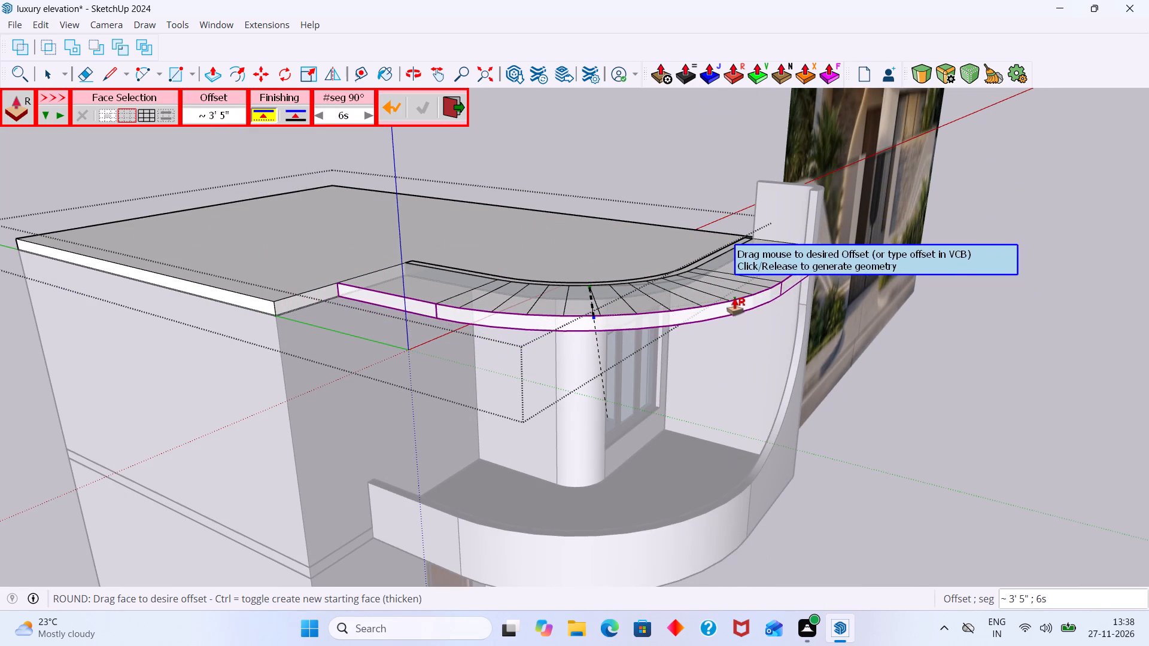
click(369, 490)
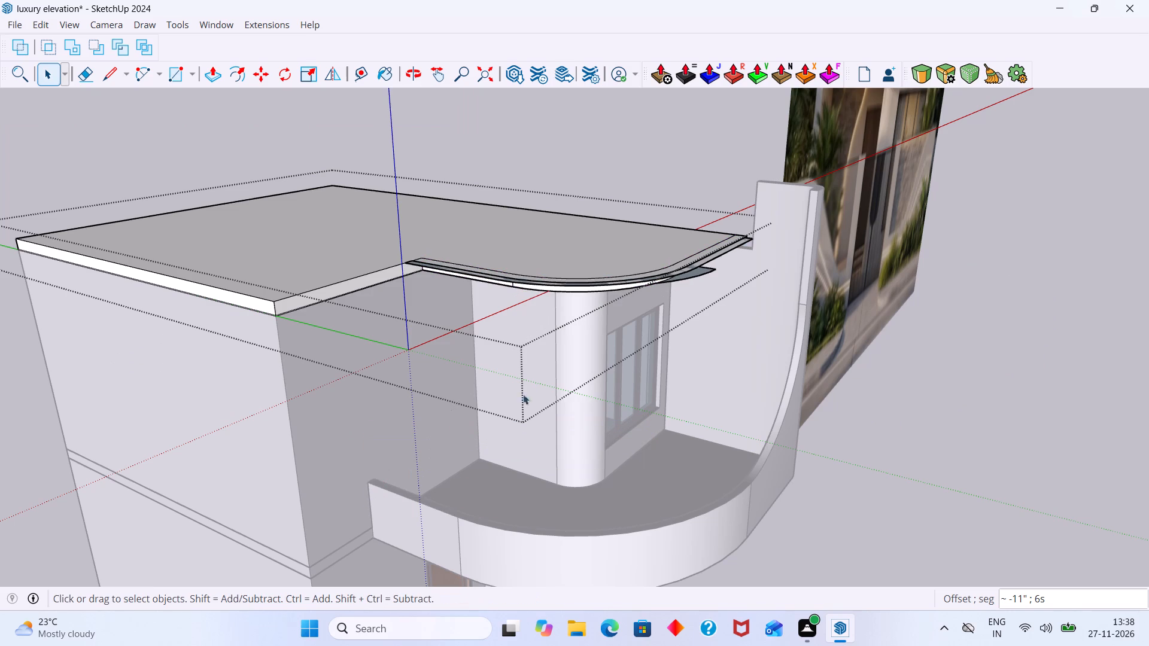
Undo the inward Round Push Pull of the roof slab's front rim and leave the group.
key(space)
scroll(624, 334, down, 1)
middle_drag(624, 363, 594, 501)
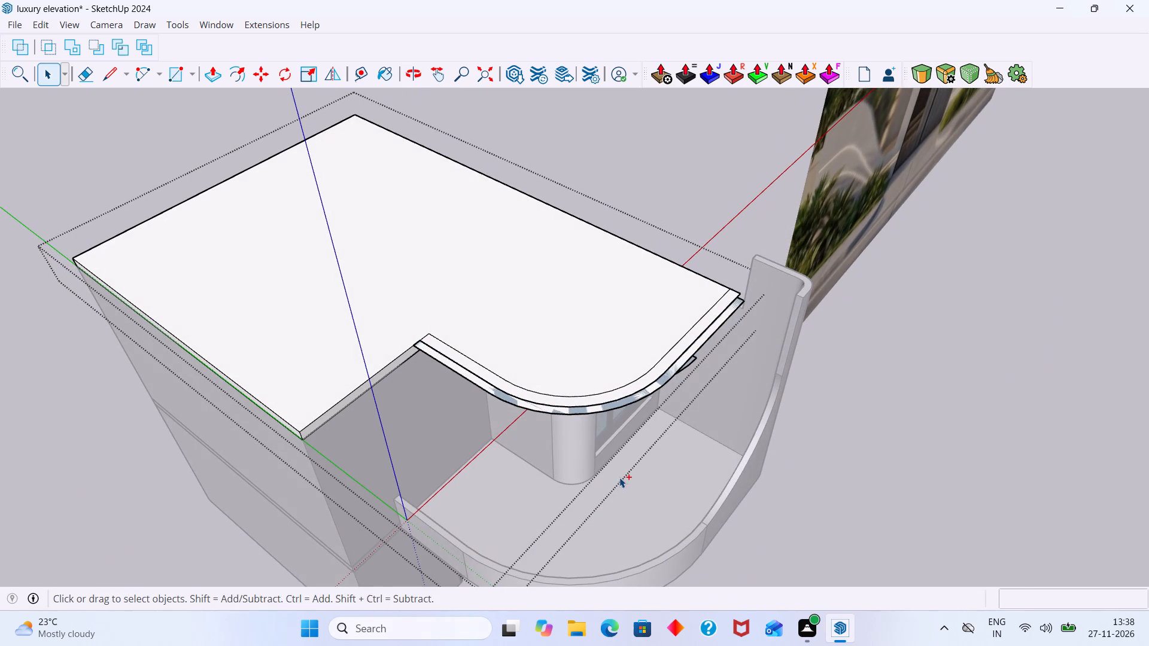
key(ctrl+z)
key(ctrl+z)
key(ctrl+z)
click(872, 437)
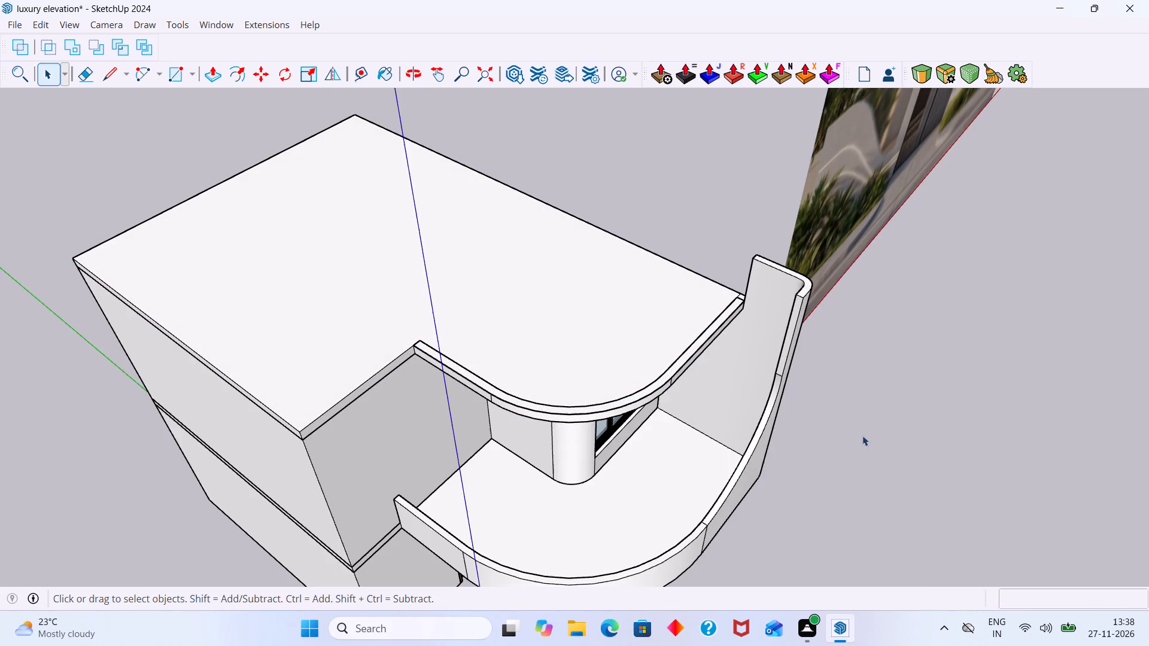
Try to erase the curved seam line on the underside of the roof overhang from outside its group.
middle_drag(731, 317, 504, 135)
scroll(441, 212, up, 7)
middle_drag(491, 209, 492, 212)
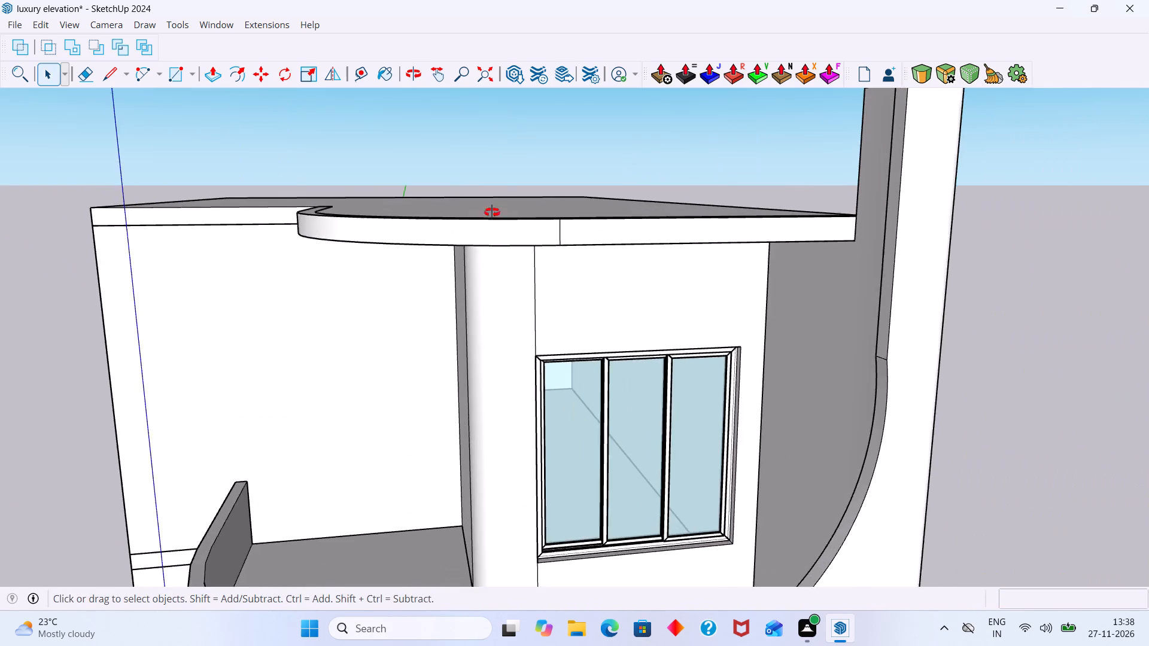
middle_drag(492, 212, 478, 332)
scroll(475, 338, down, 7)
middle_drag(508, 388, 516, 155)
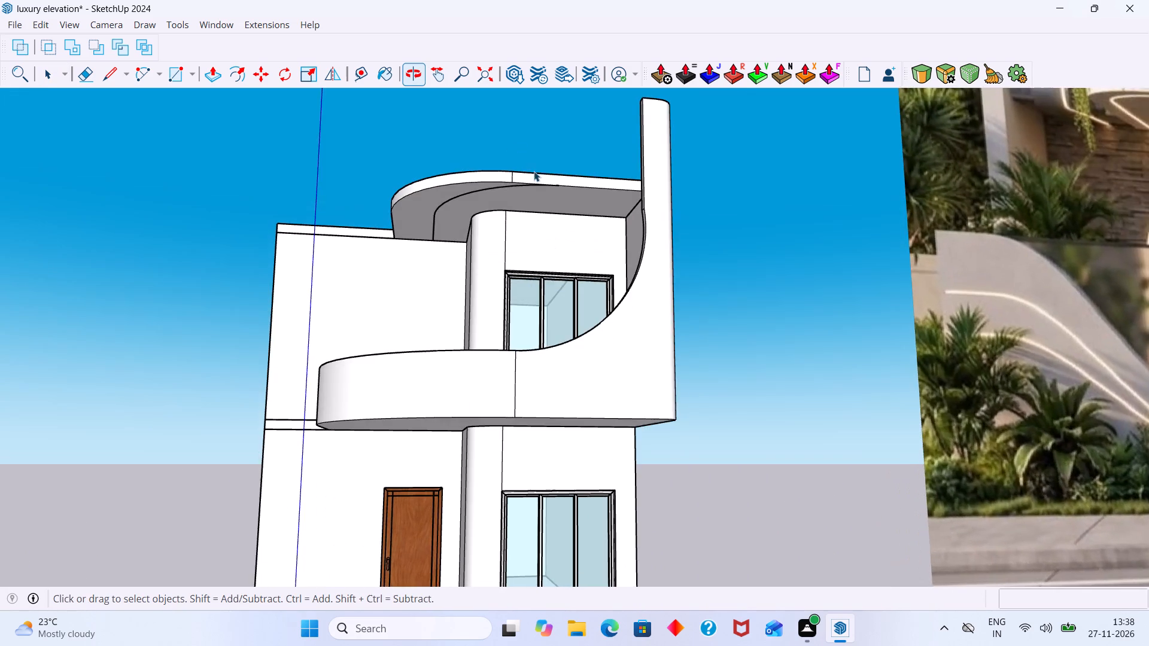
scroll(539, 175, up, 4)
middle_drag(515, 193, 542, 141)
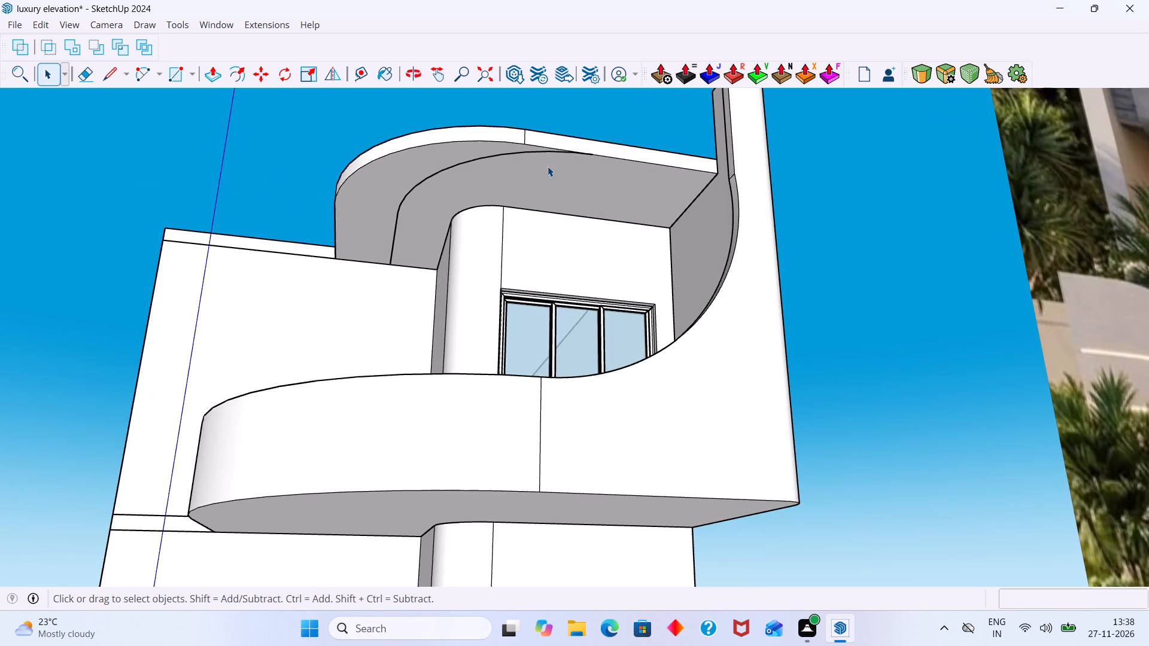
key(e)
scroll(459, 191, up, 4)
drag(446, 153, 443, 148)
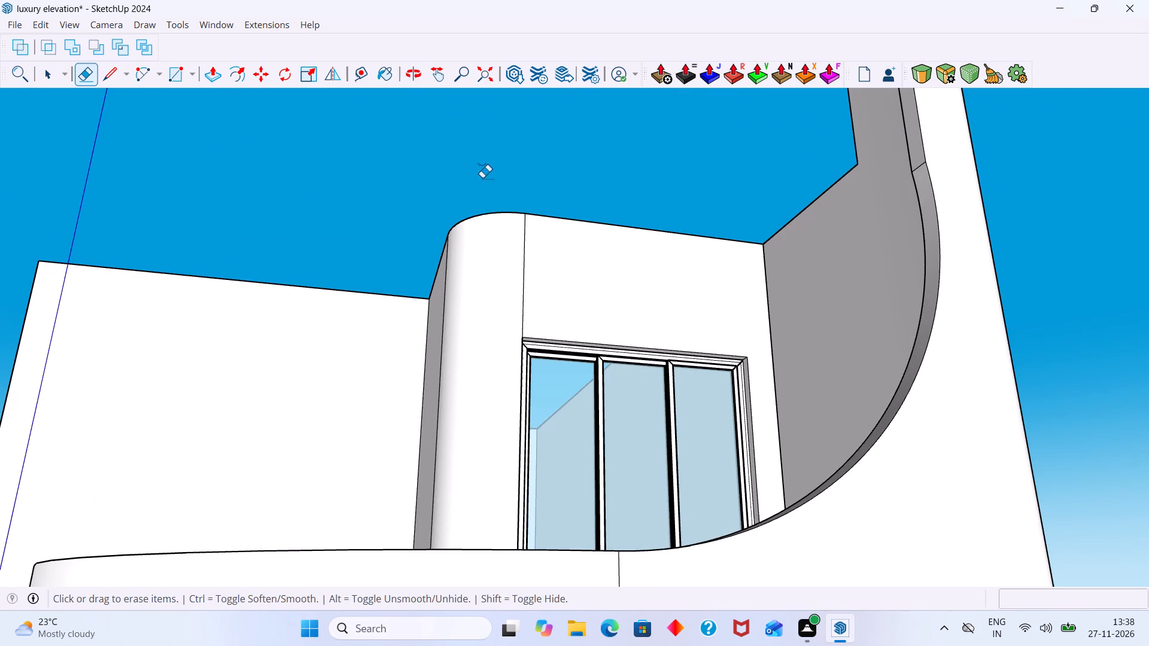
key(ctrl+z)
Inside the roof group, erase the curved and straight seam lines on the underside of the overhang.
key(space)
double_click(481, 185)
triple_click(470, 184)
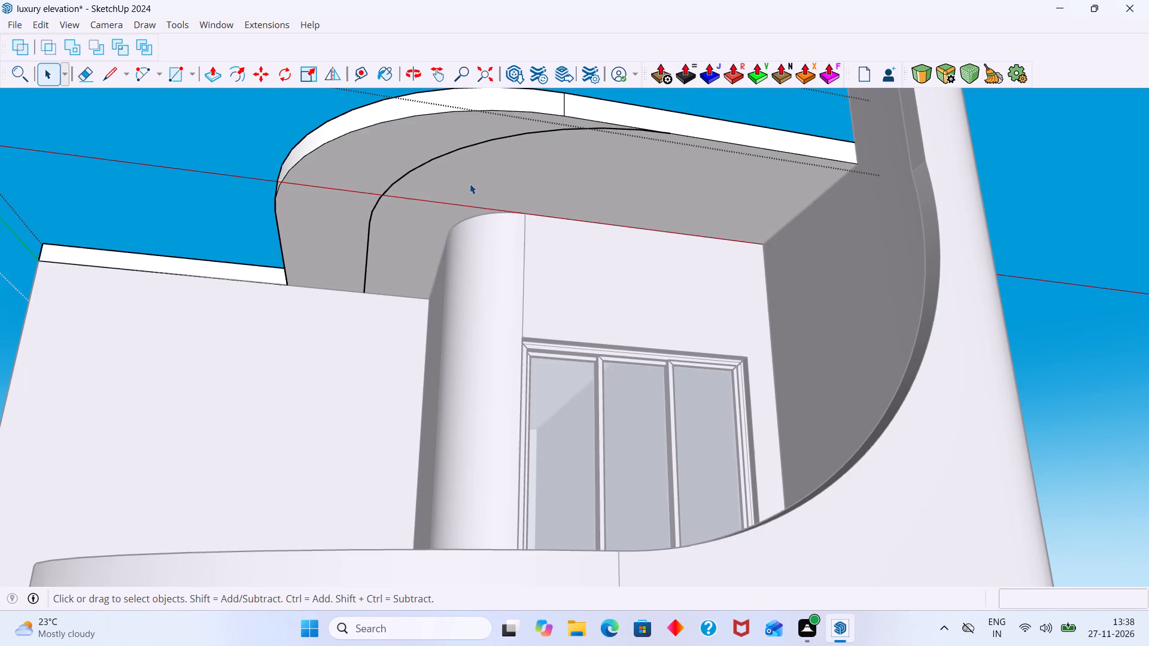
click(469, 185)
click(467, 184)
scroll(450, 175, up, 1)
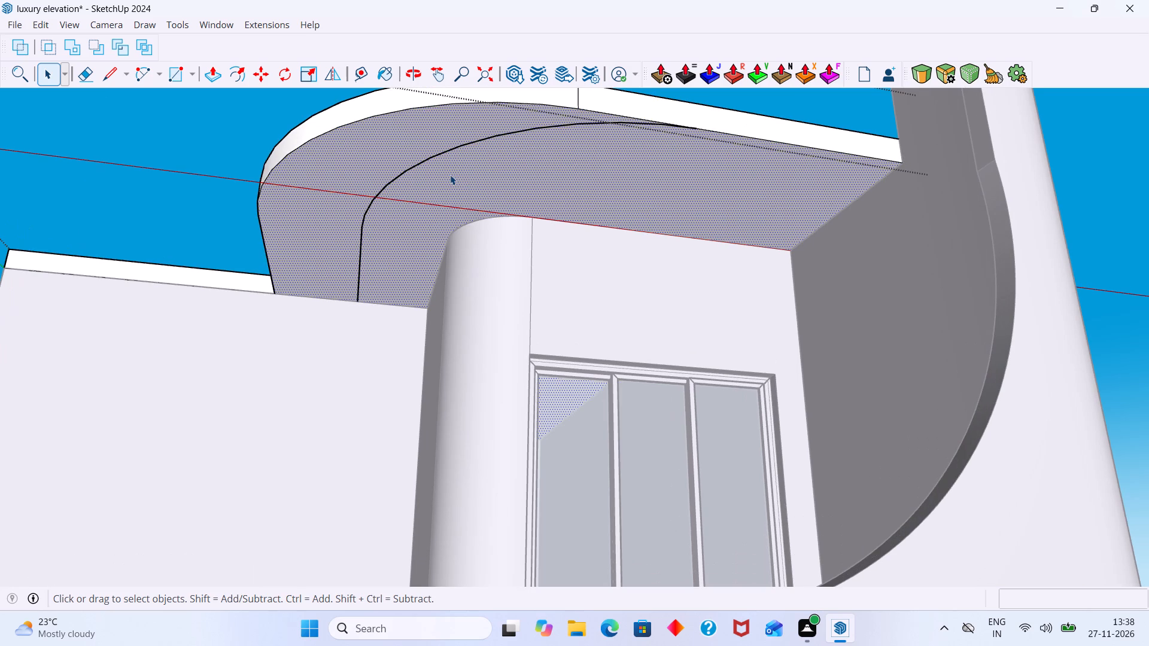
key(e)
drag(450, 175, 434, 151)
drag(367, 241, 360, 252)
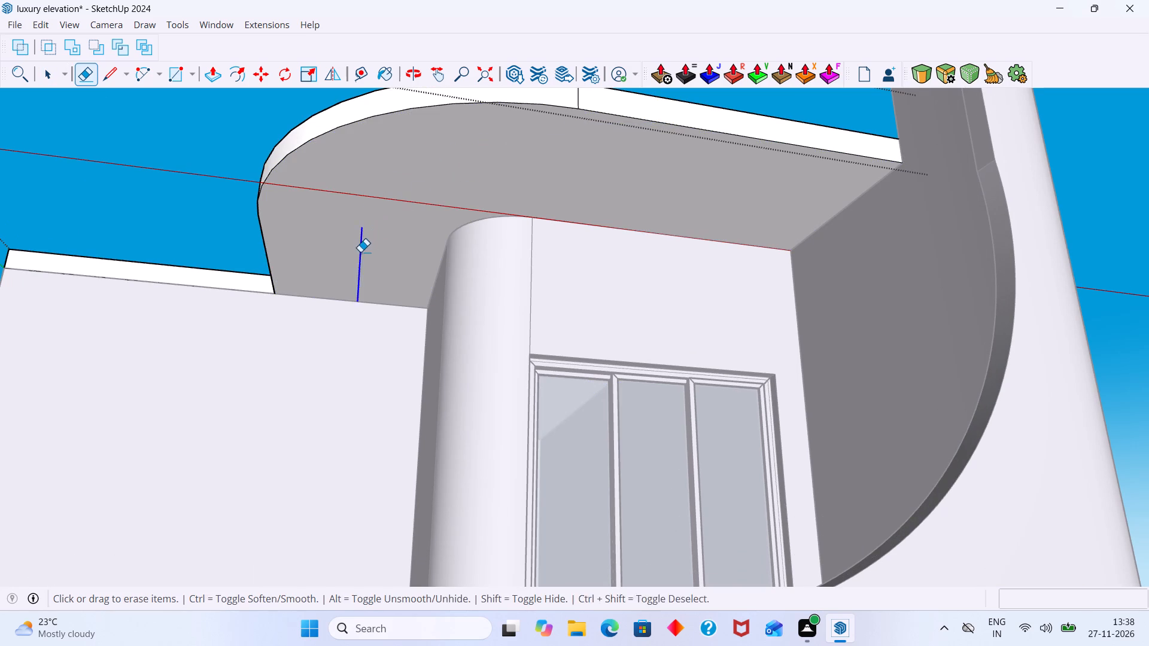
drag(360, 252, 359, 253)
scroll(405, 234, down, 7)
middle_drag(530, 167, 576, 324)
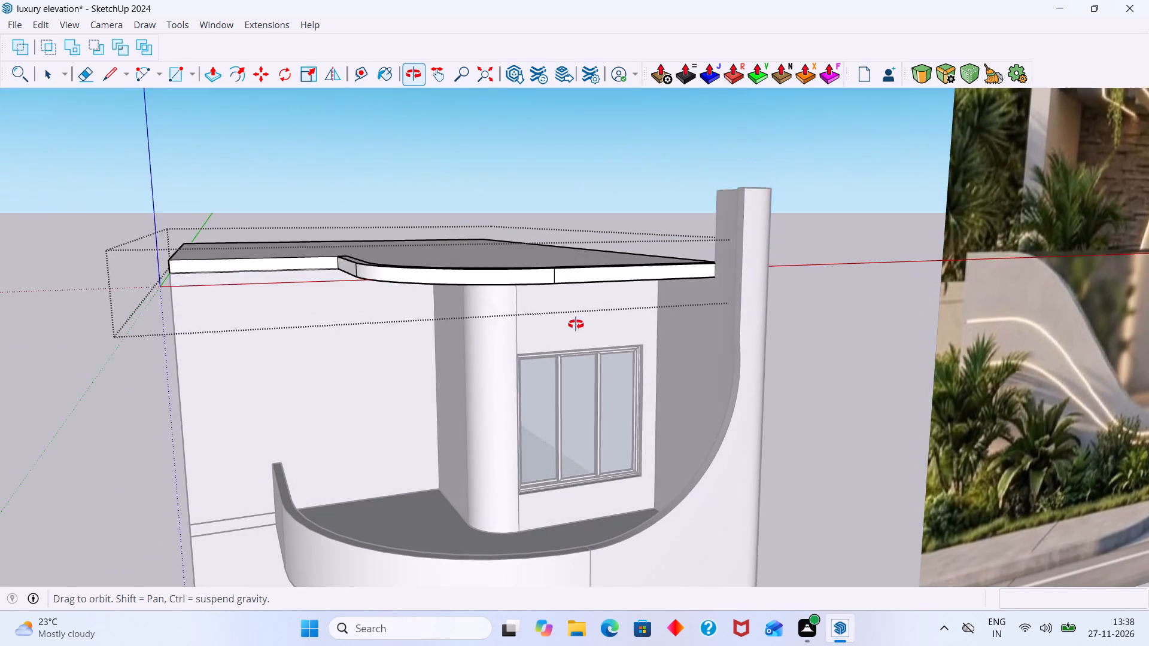
middle_drag(576, 324, 574, 325)
key(space)
click(716, 127)
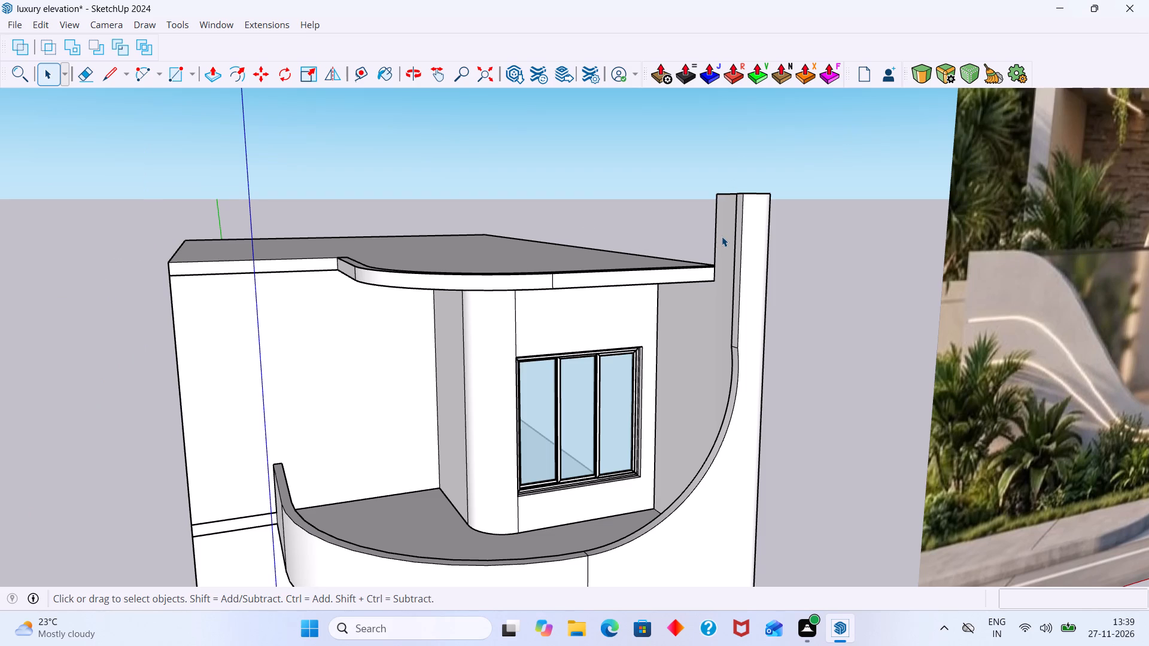
Compare the roof overhang and tall side wall with the upper parapet in the reference elevation image.
scroll(698, 325, down, 10)
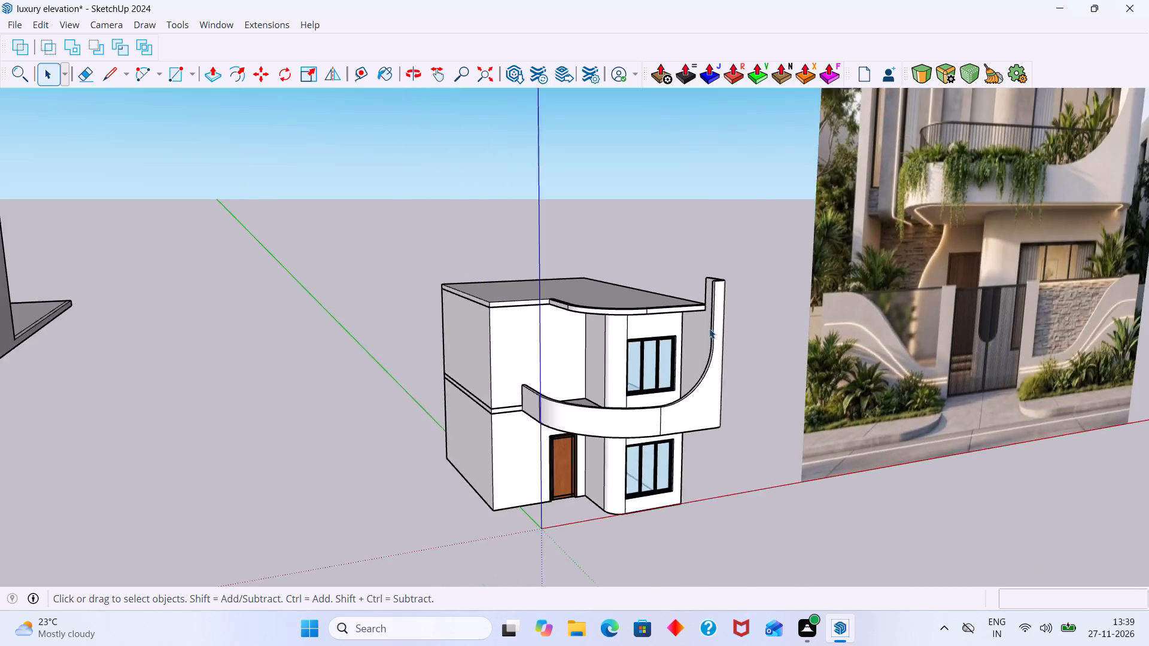
scroll(709, 328, down, 5)
shift+middle_drag(704, 304, 591, 277)
scroll(592, 280, up, 2)
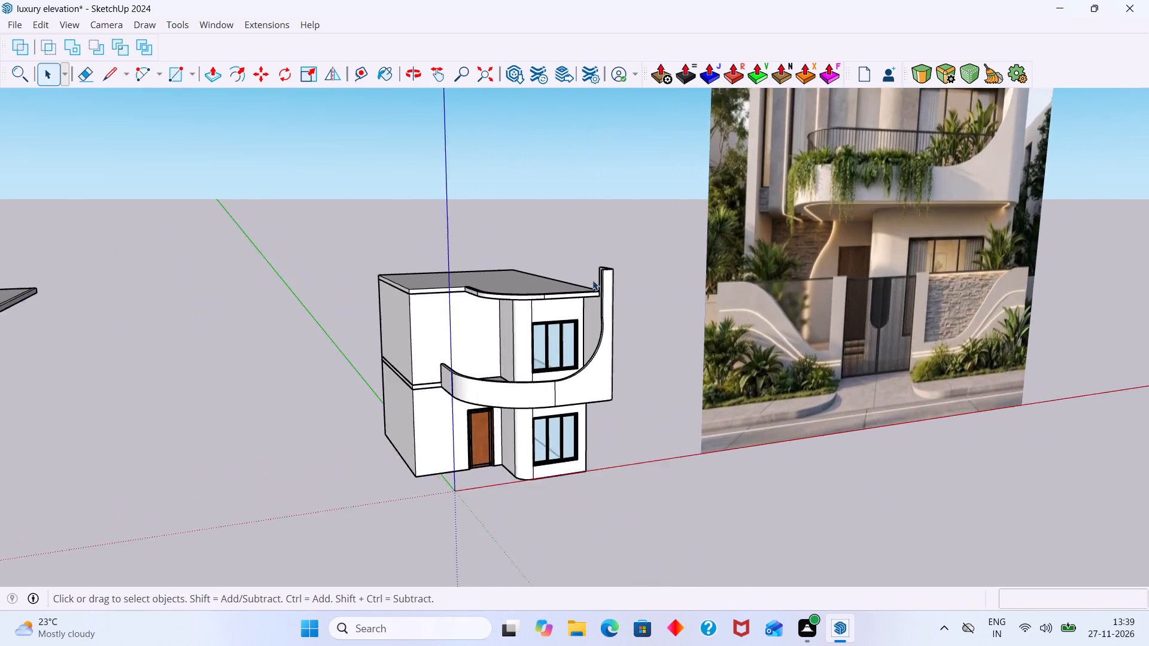
scroll(592, 280, up, 3)
middle_drag(595, 298, 507, 310)
scroll(515, 307, down, 8)
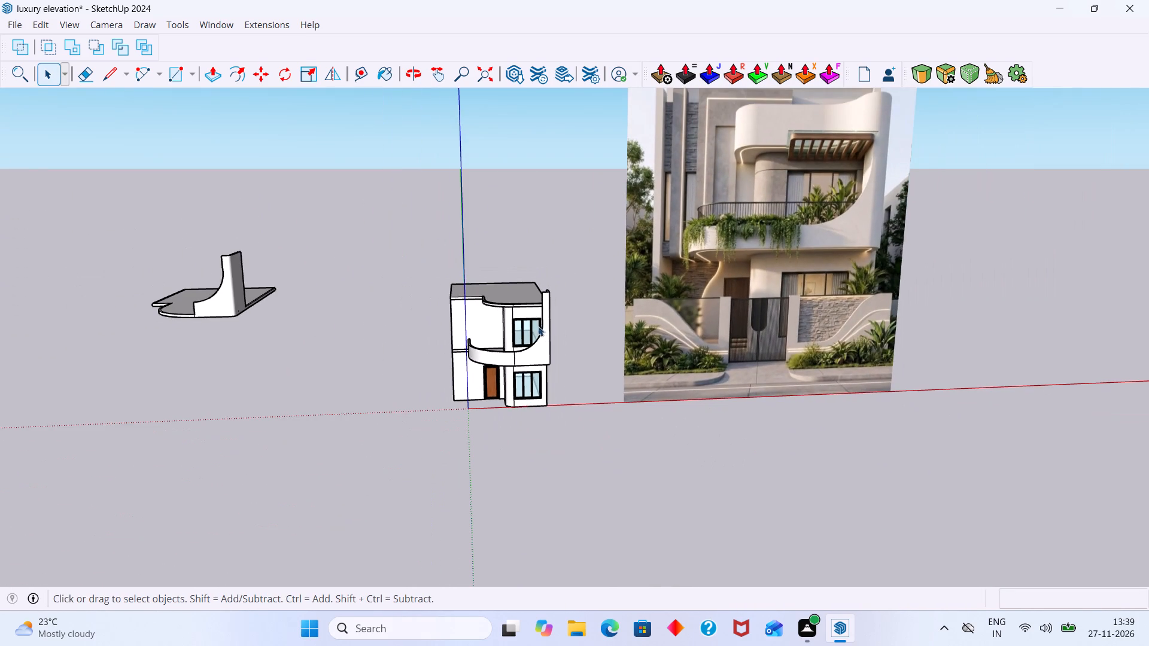
shift+middle_drag(469, 324, 292, 370)
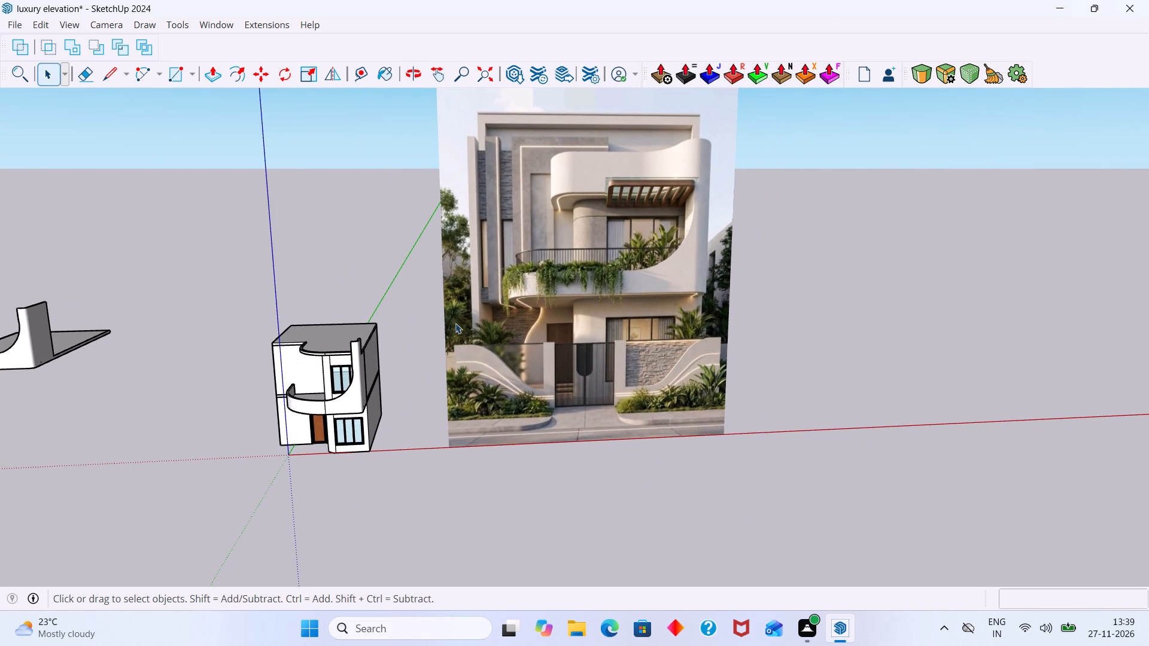
middle_drag(667, 220, 688, 236)
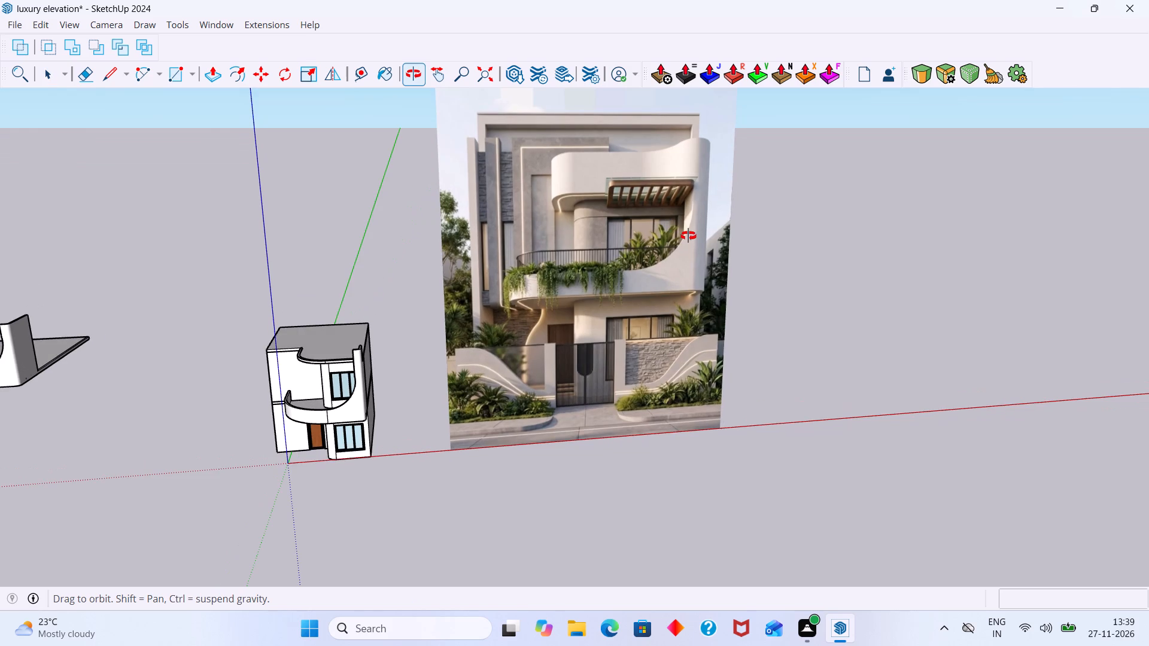
middle_drag(688, 236, 727, 239)
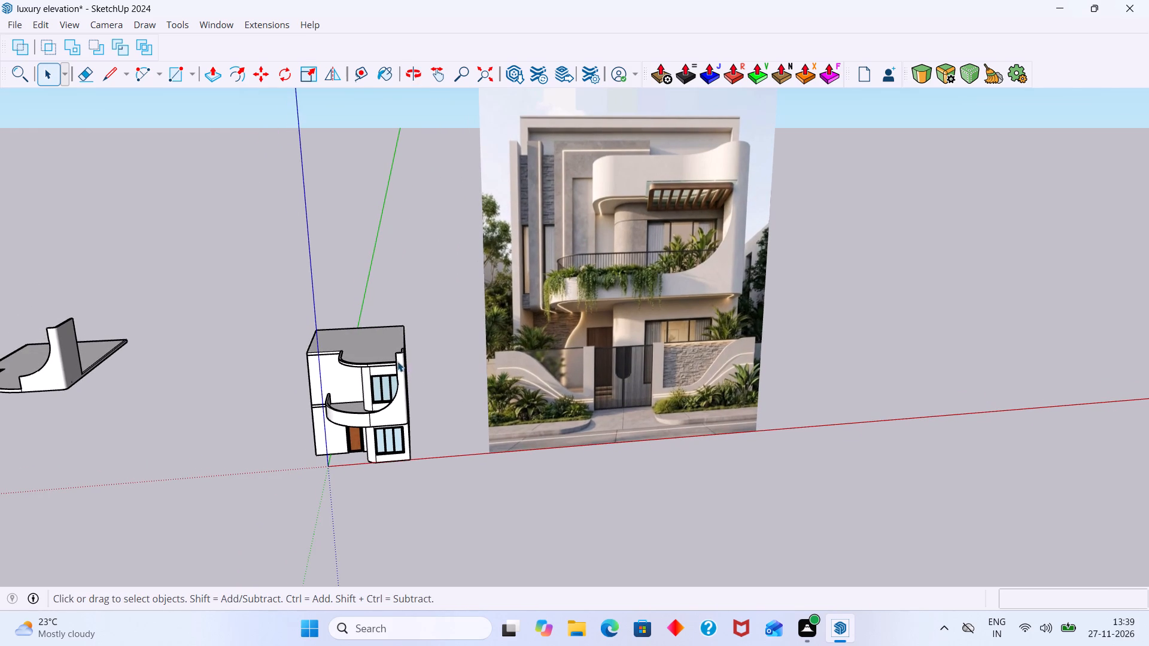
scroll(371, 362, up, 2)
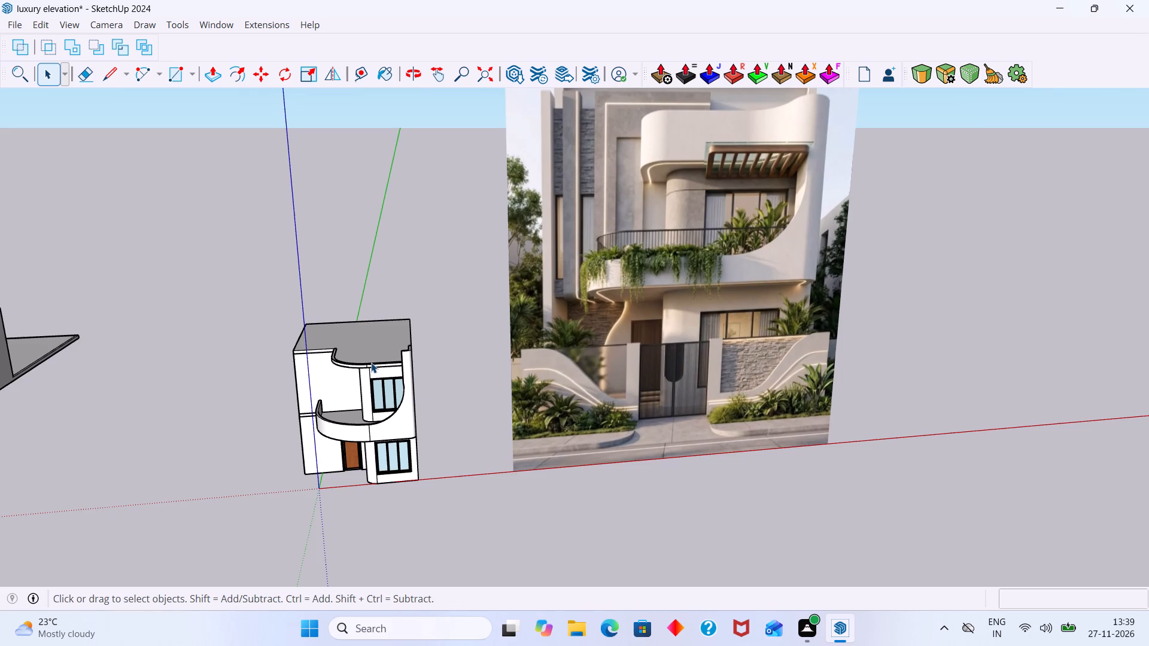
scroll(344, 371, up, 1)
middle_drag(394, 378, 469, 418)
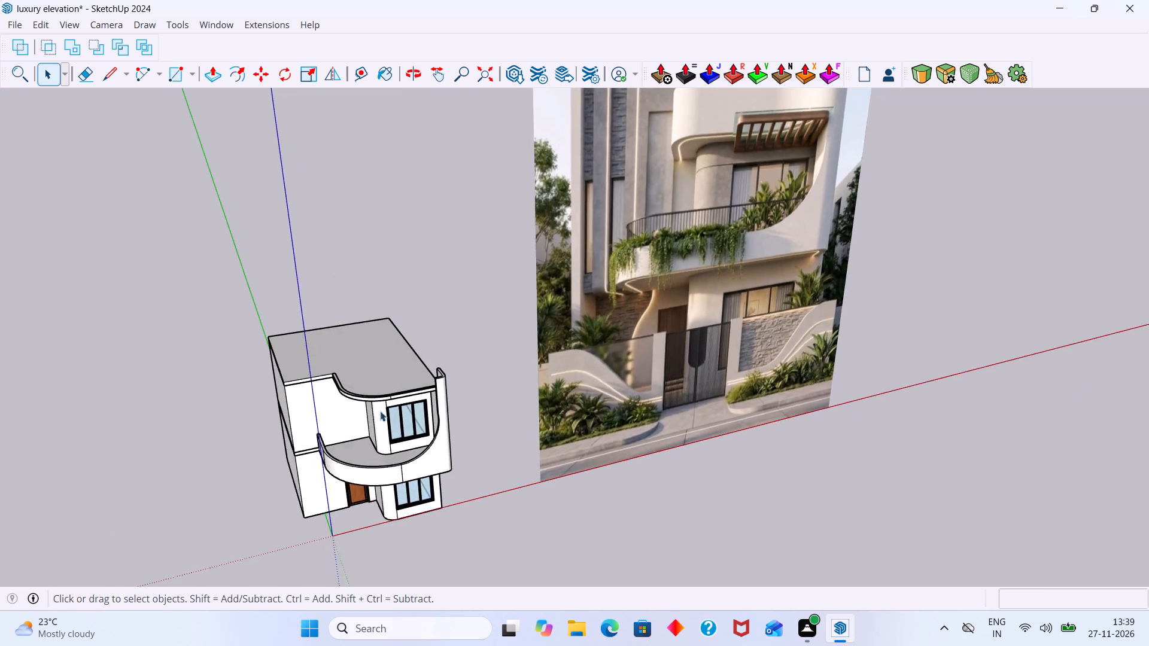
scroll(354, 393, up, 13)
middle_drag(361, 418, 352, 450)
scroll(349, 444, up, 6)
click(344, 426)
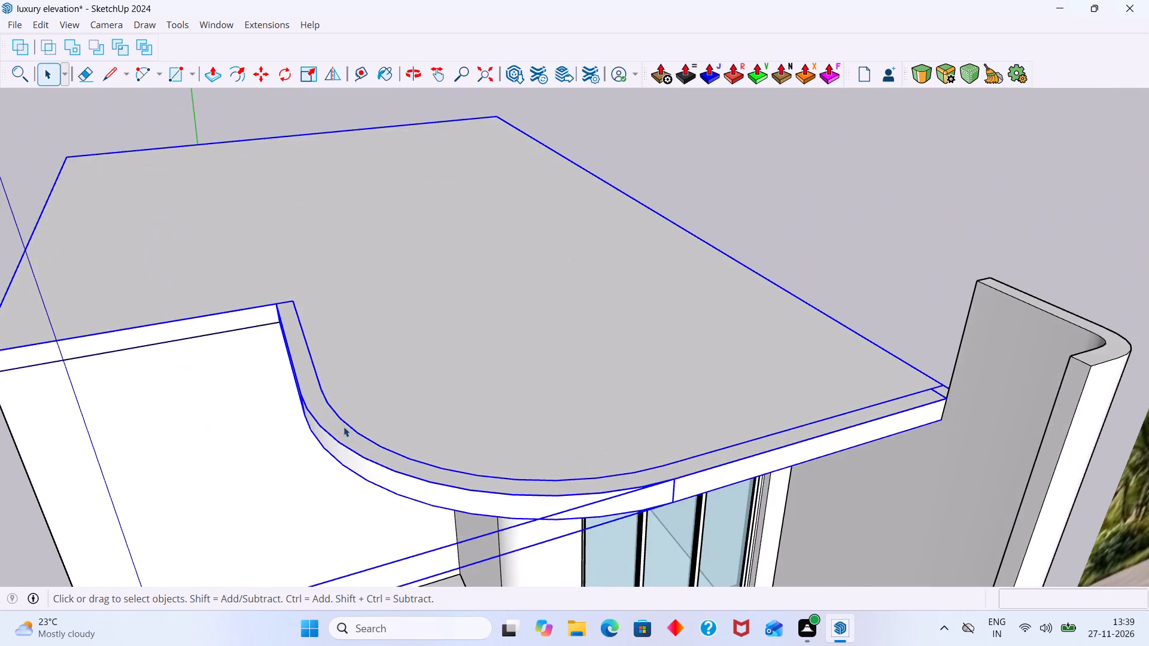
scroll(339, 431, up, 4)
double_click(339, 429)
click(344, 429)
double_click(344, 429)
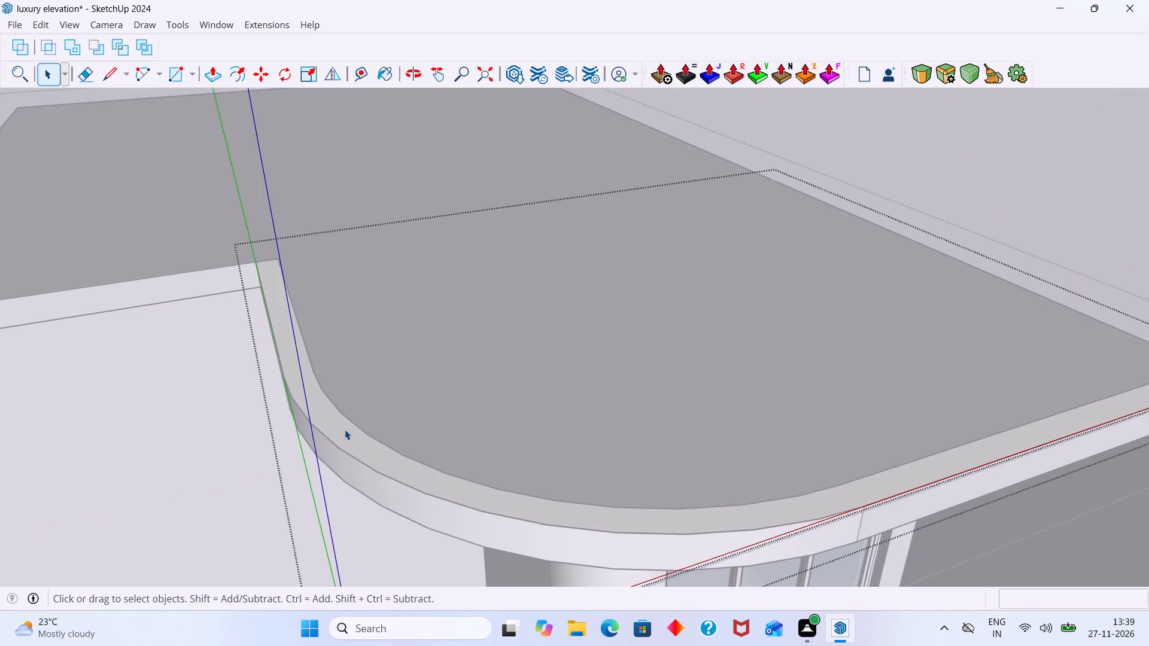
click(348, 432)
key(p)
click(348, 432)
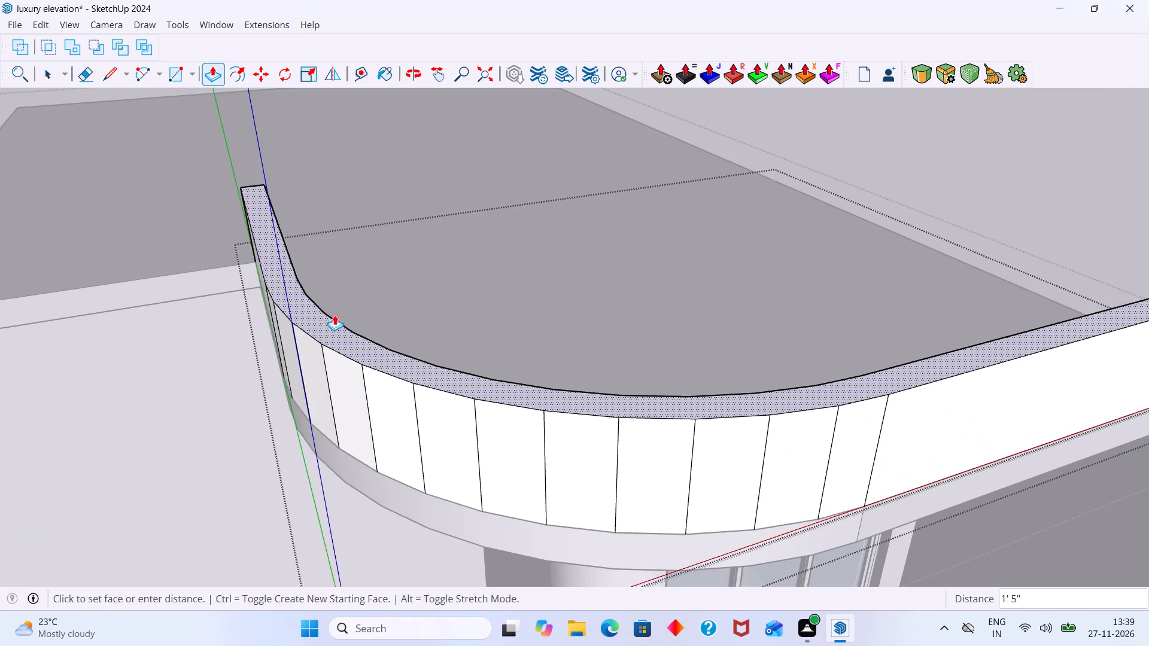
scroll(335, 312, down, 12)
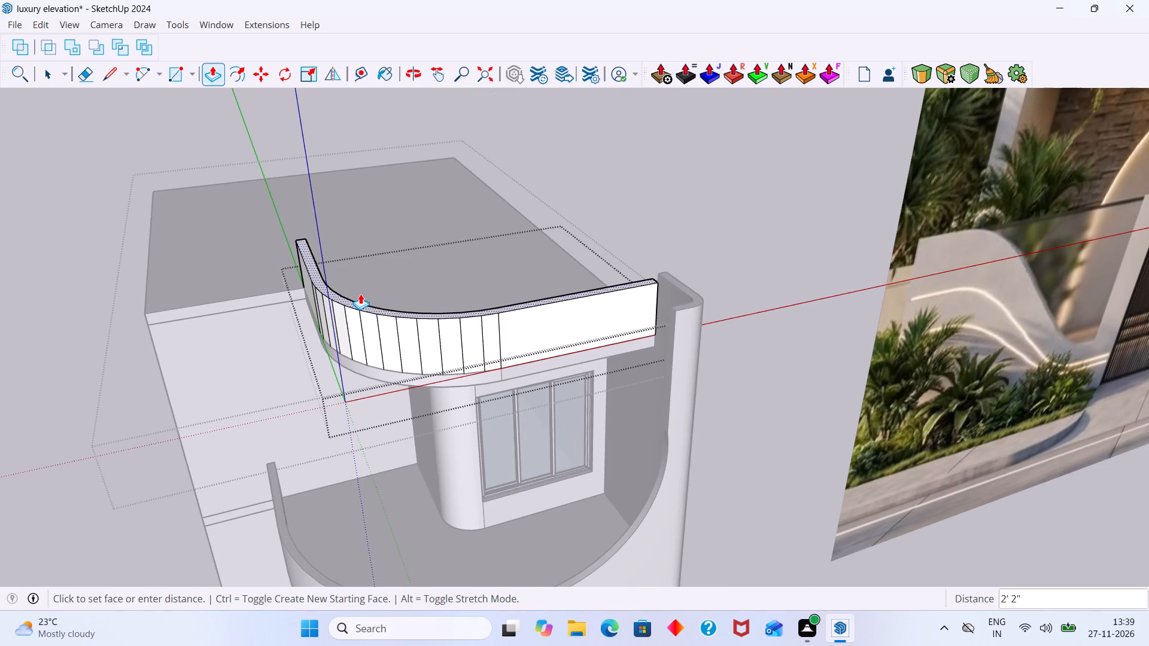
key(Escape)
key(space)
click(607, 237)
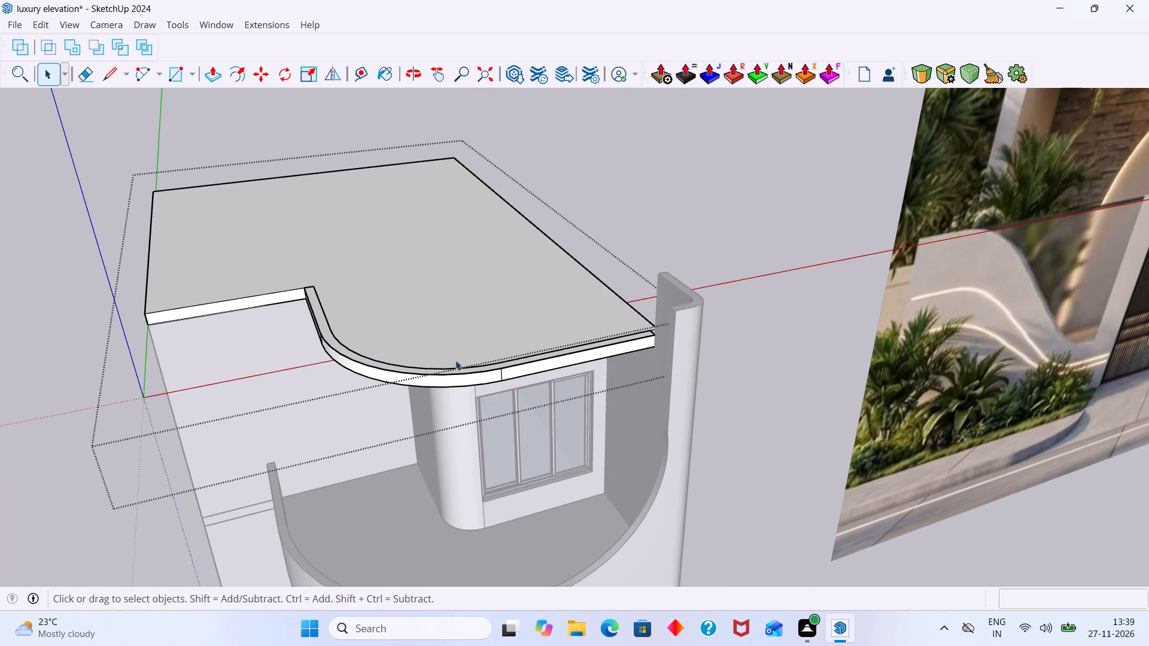
Explode the nested rim strip group inside the roof slab group.
click(445, 330)
scroll(402, 373, up, 6)
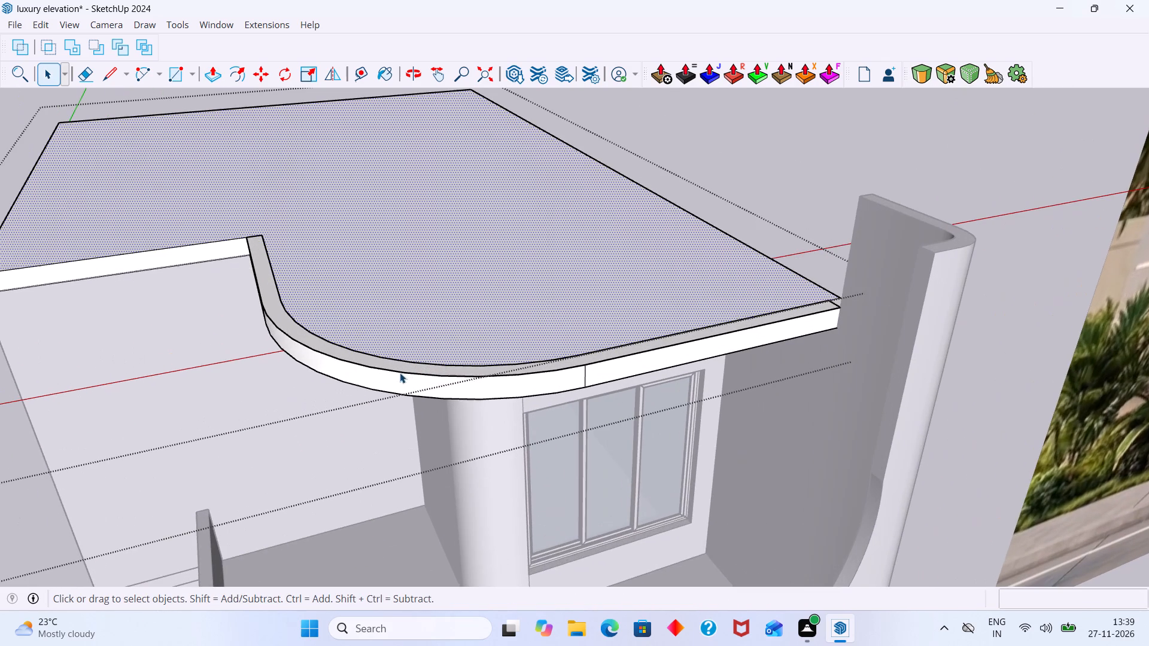
click(400, 364)
right_click(383, 363)
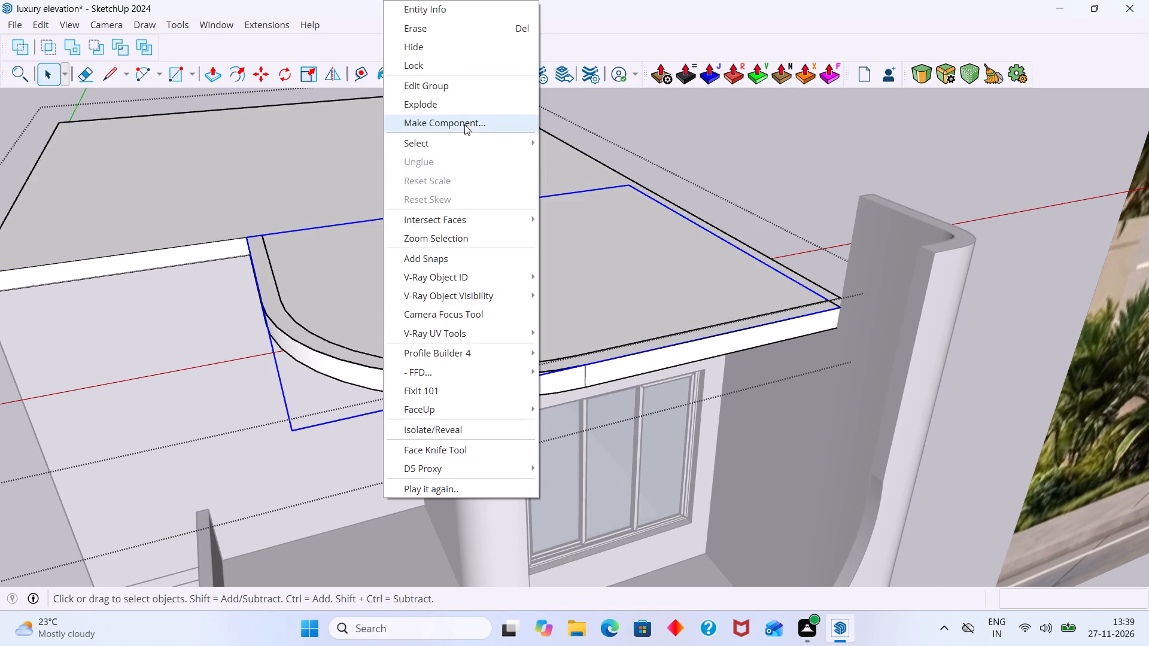
click(458, 109)
click(732, 157)
Push/Pull the rim strip's top face up about 2' 6" to the top corner of the tall side wall, forming a curved parapet.
scroll(224, 416, up, 3)
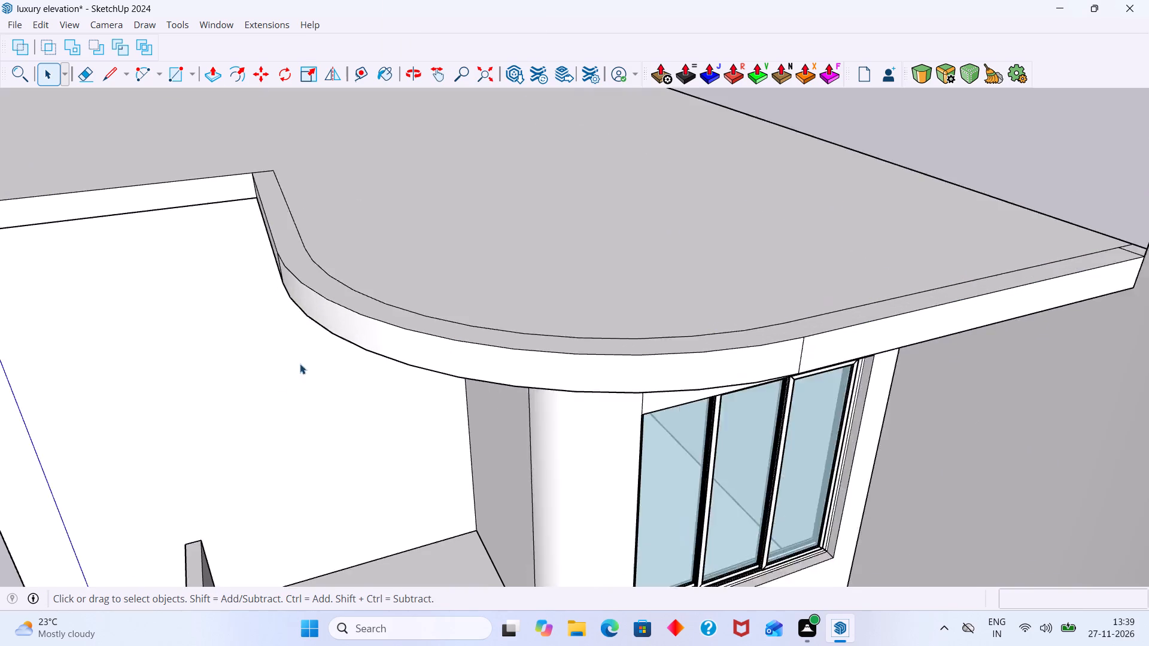
scroll(300, 364, up, 4)
click(411, 270)
double_click(411, 270)
scroll(430, 285, down, 17)
click(928, 153)
click(534, 304)
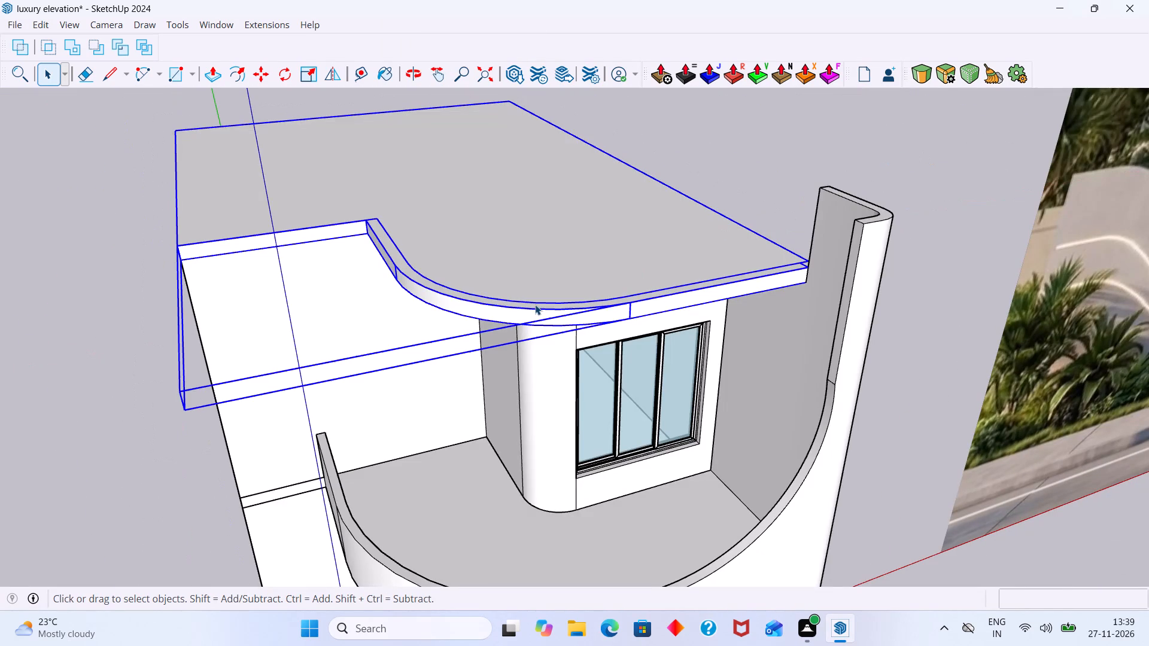
scroll(492, 295, up, 4)
middle_drag(459, 362, 455, 374)
scroll(449, 345, up, 5)
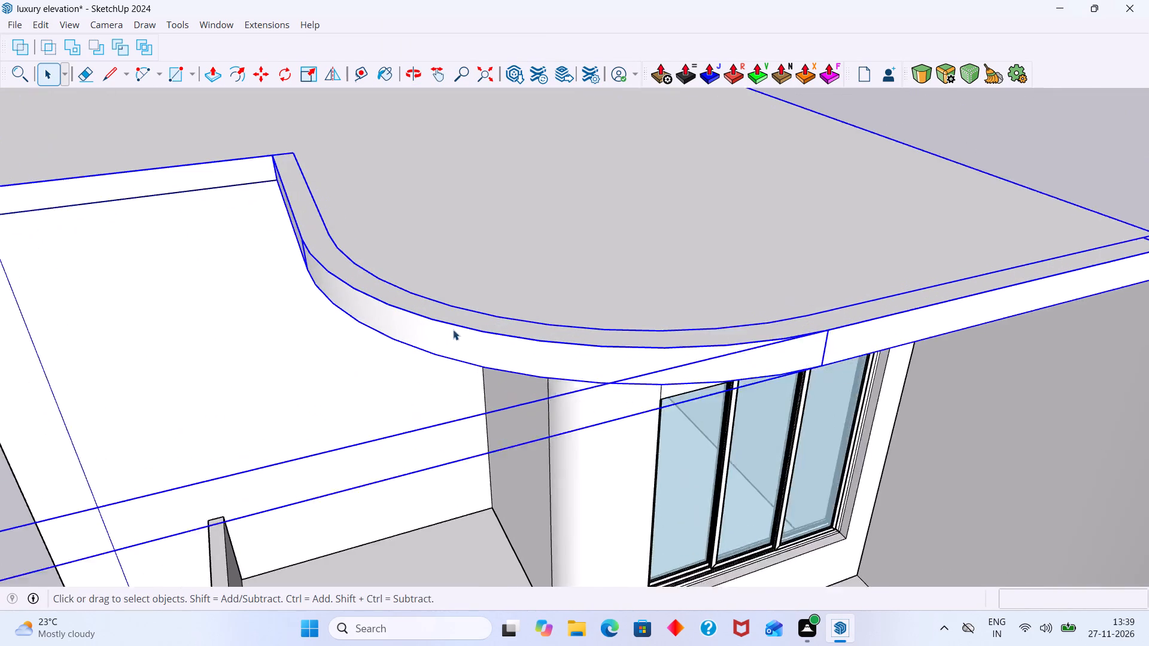
scroll(453, 330, up, 1)
double_click(463, 311)
middle_drag(468, 312, 434, 353)
scroll(434, 353, up, 4)
click(417, 391)
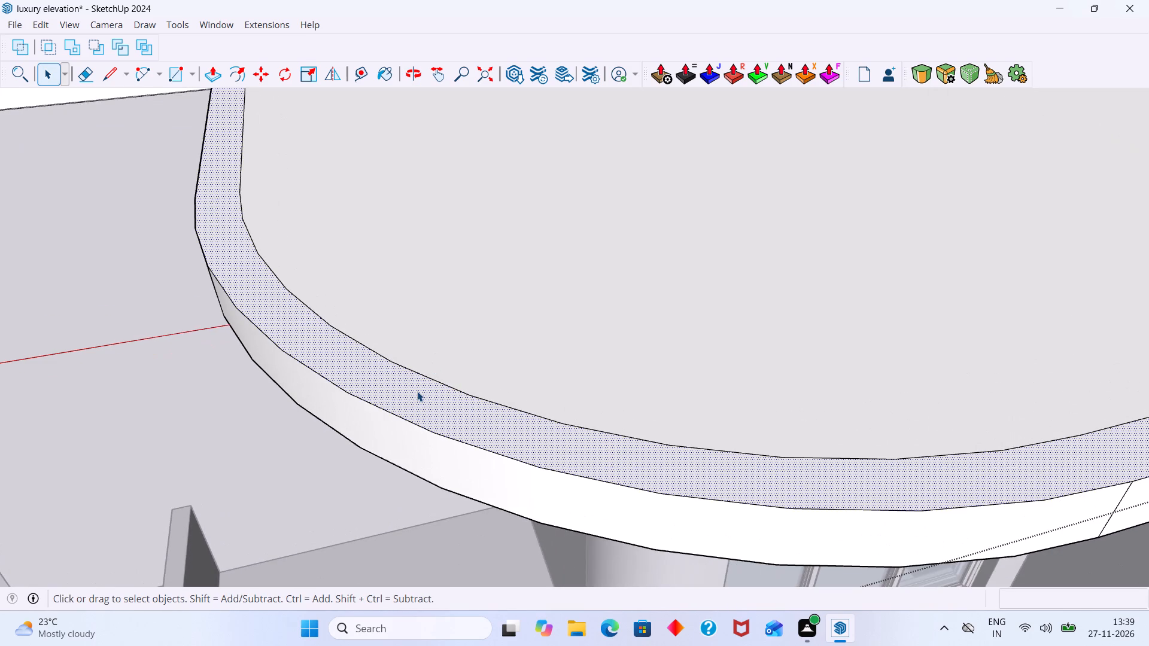
key(p)
click(417, 392)
scroll(428, 315, down, 13)
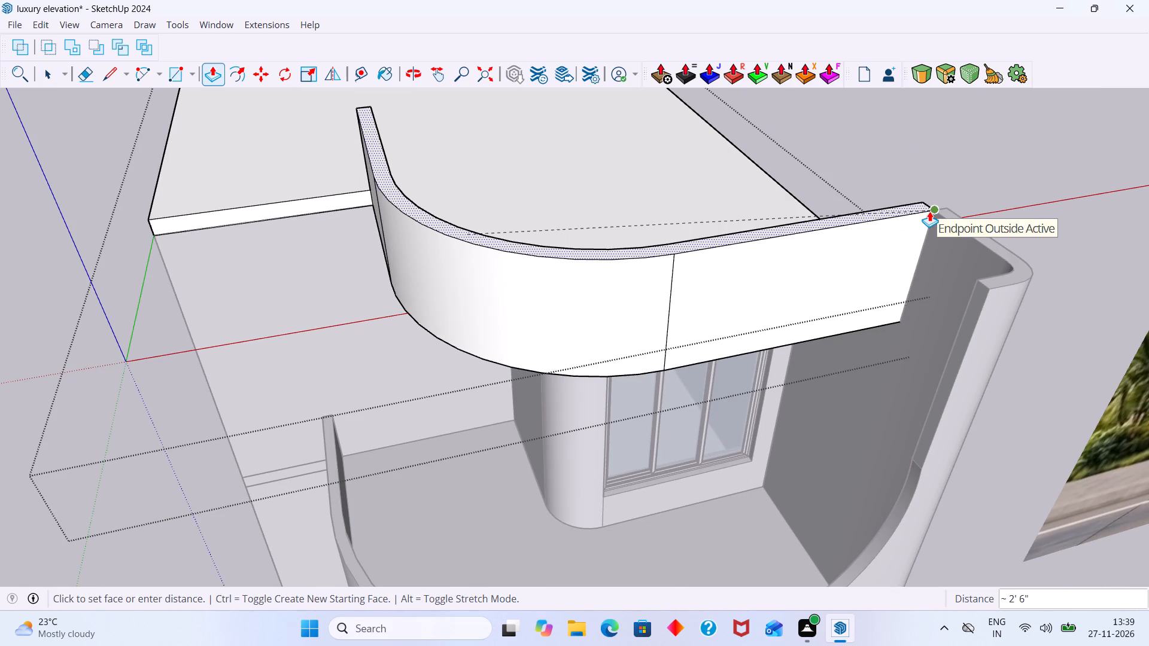
click(929, 211)
key(space)
click(1040, 156)
Compare the raised curved roof parapet with the reference elevation image from several angles.
scroll(986, 223, down, 6)
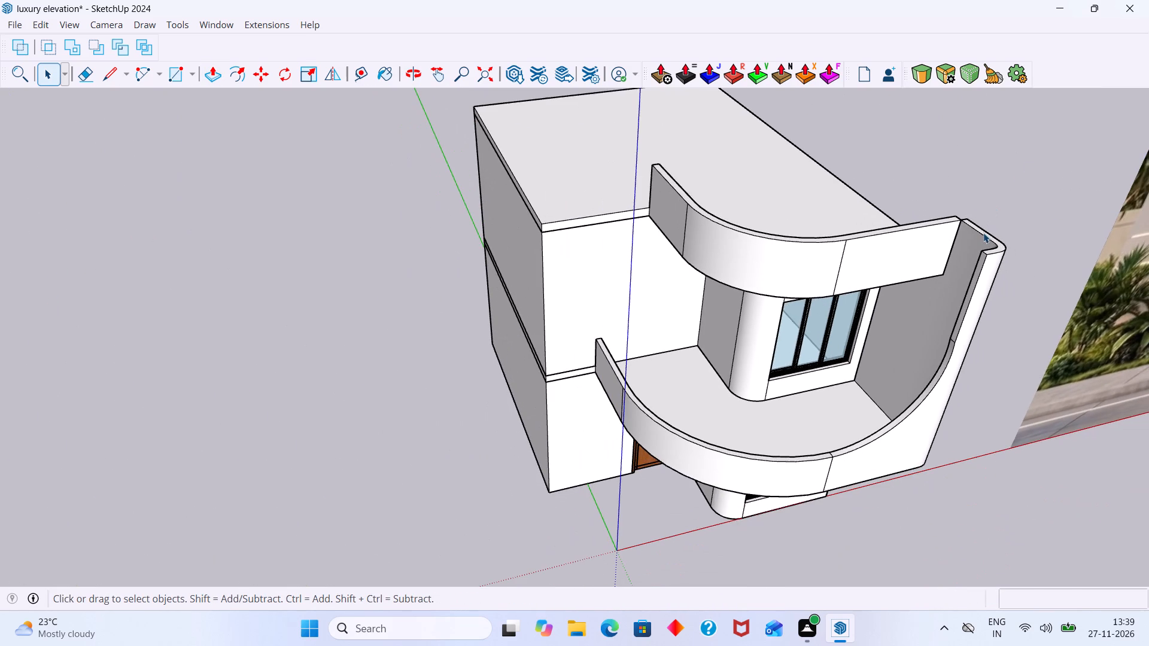
shift+middle_drag(987, 248, 607, 236)
scroll(609, 248, down, 8)
shift+middle_drag(618, 279, 478, 274)
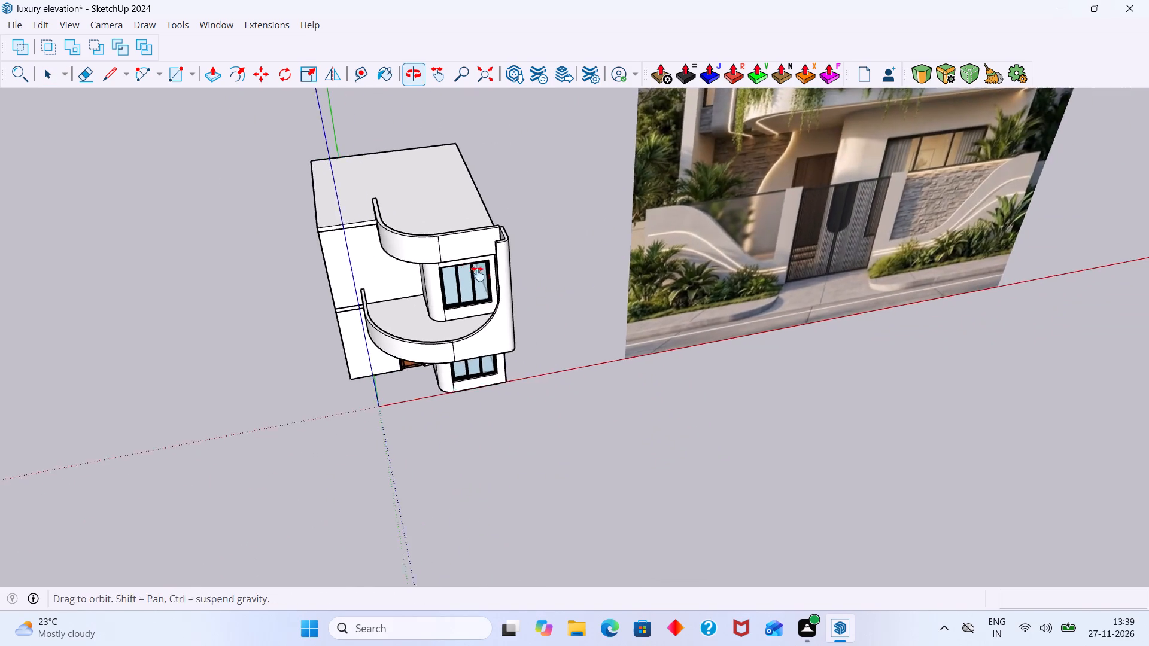
shift+middle_drag(478, 274, 477, 274)
scroll(533, 277, down, 4)
middle_drag(545, 309, 324, 230)
shift+middle_drag(463, 220, 265, 296)
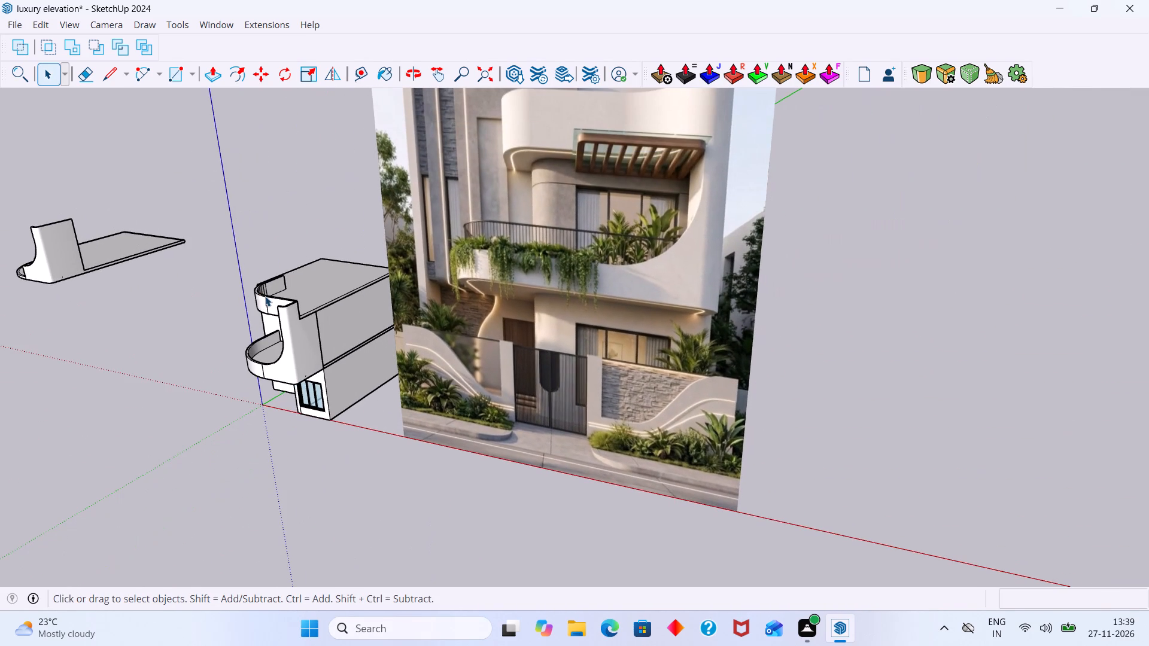
scroll(265, 307, up, 1)
middle_drag(265, 308, 422, 372)
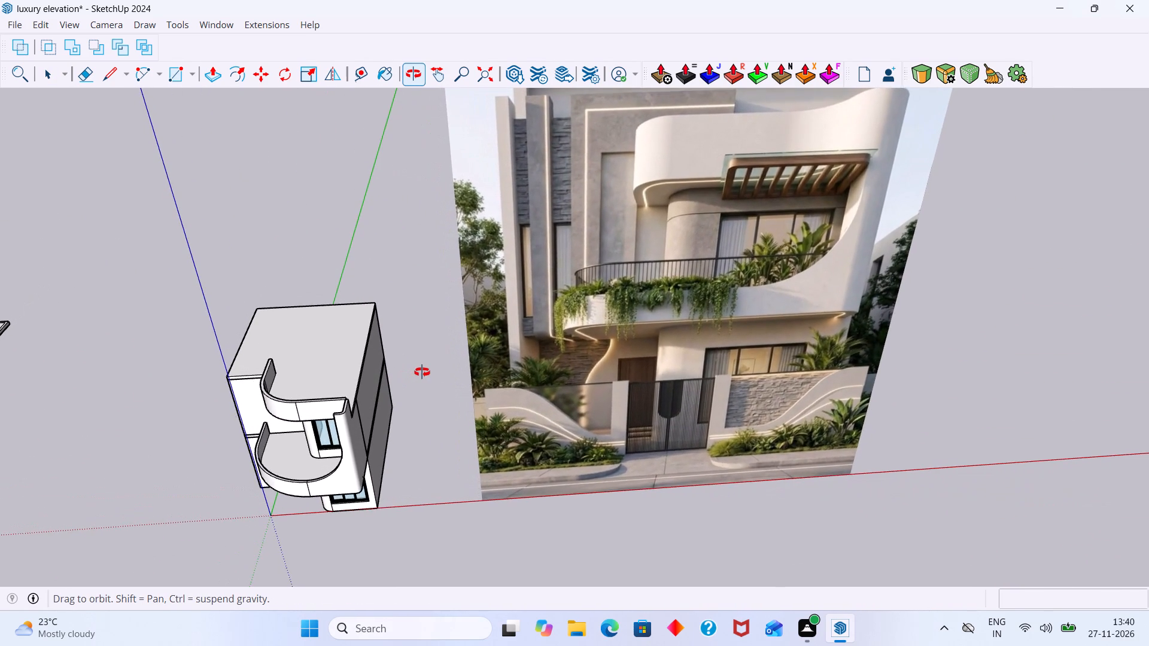
Compare the raised roof parapet and its junction with the tall side wall against the reference elevation image.
middle_drag(422, 372, 323, 486)
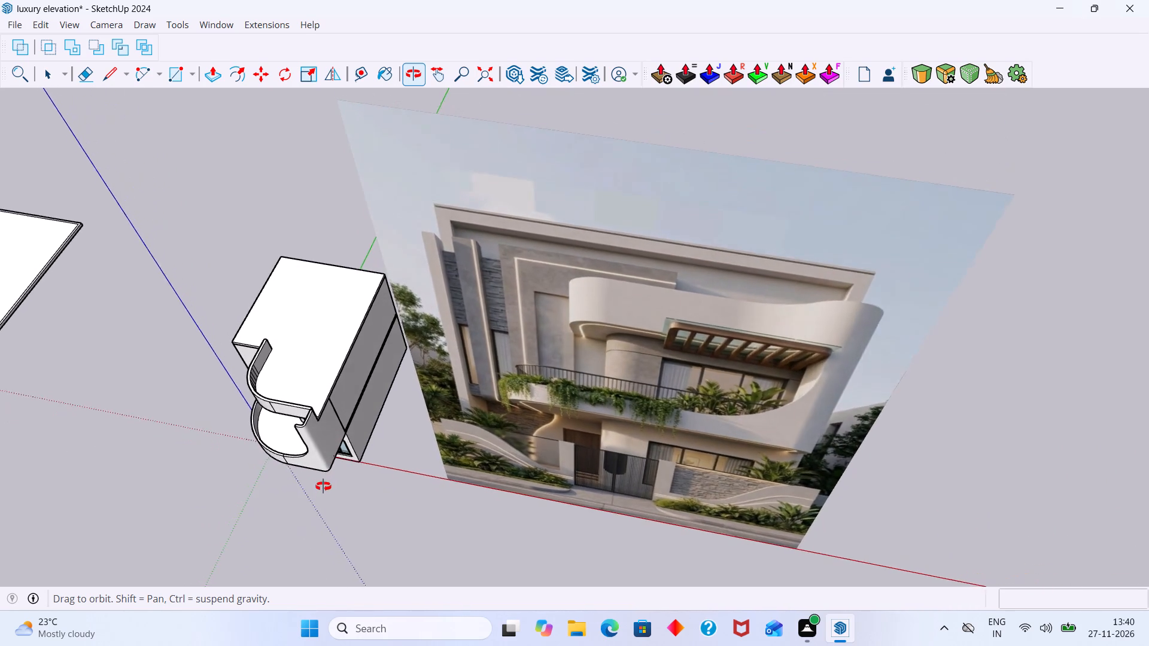
middle_drag(323, 486, 361, 368)
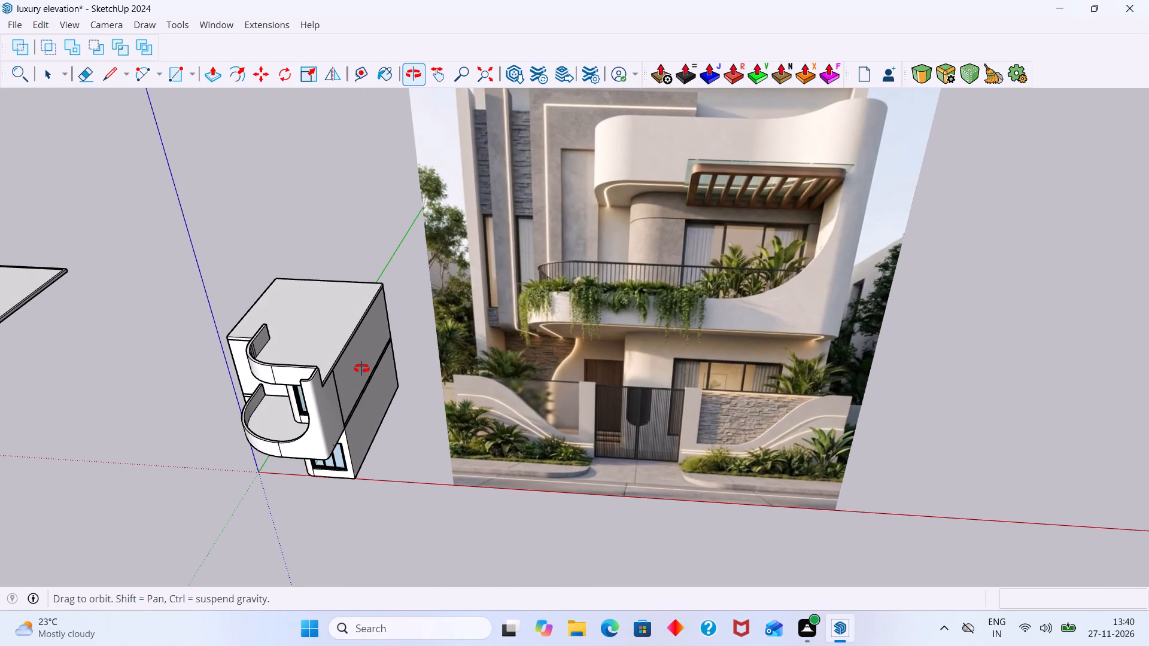
middle_drag(361, 368, 361, 367)
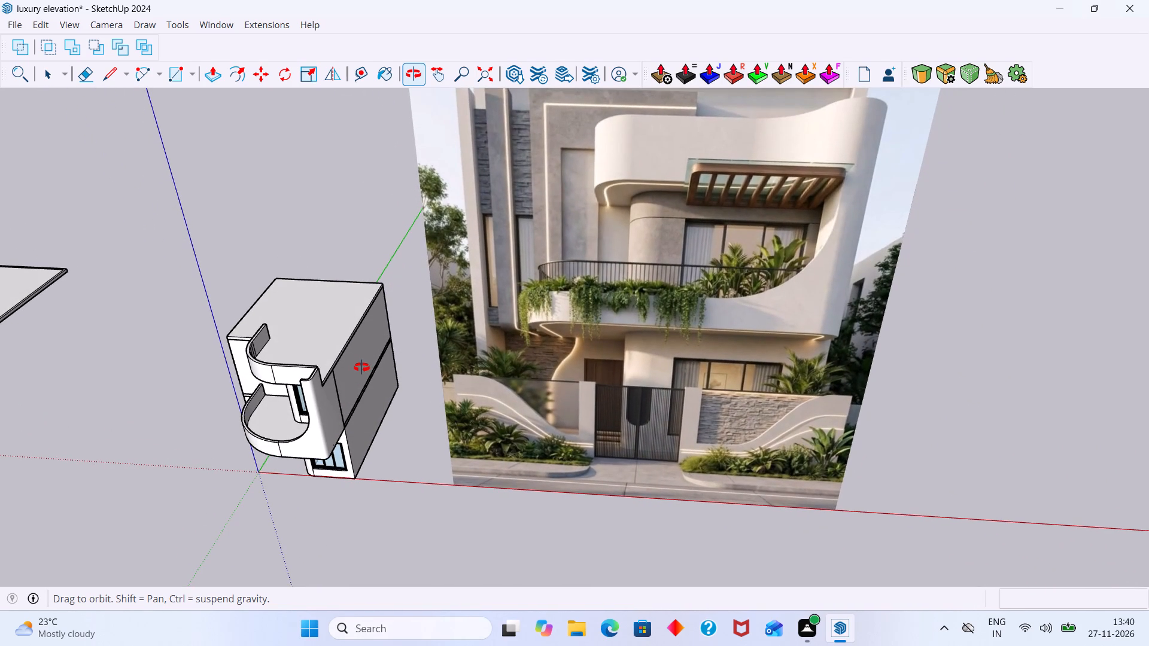
middle_drag(361, 367, 601, 287)
scroll(364, 349, up, 1)
scroll(408, 372, up, 1)
middle_drag(445, 388, 409, 361)
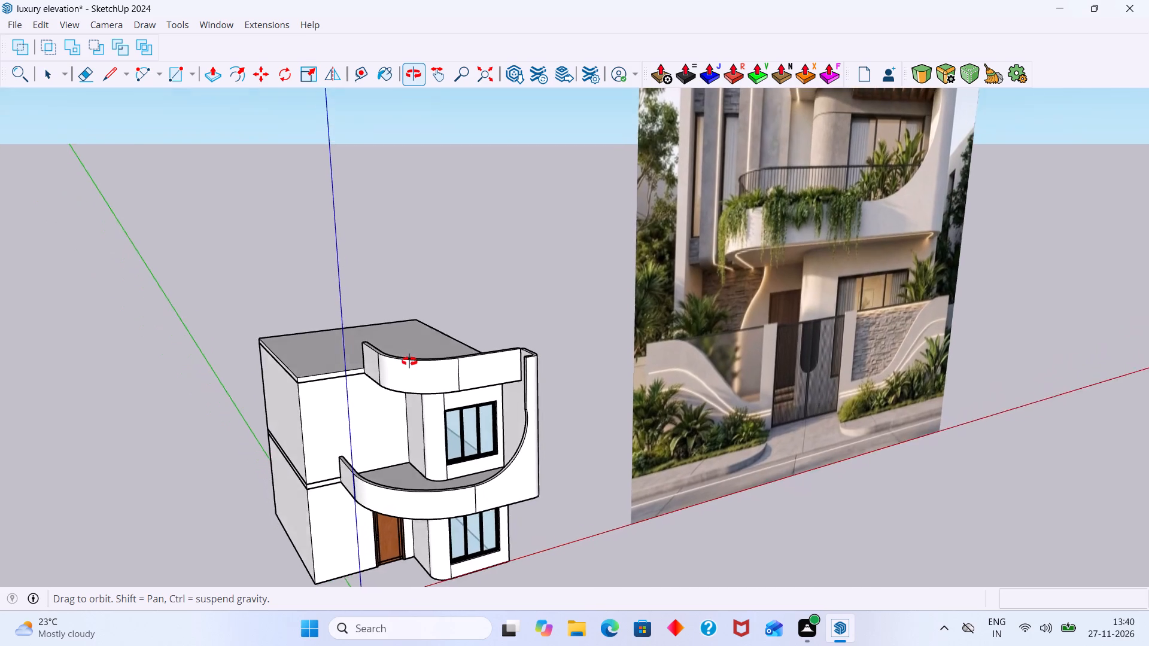
middle_drag(409, 361, 282, 373)
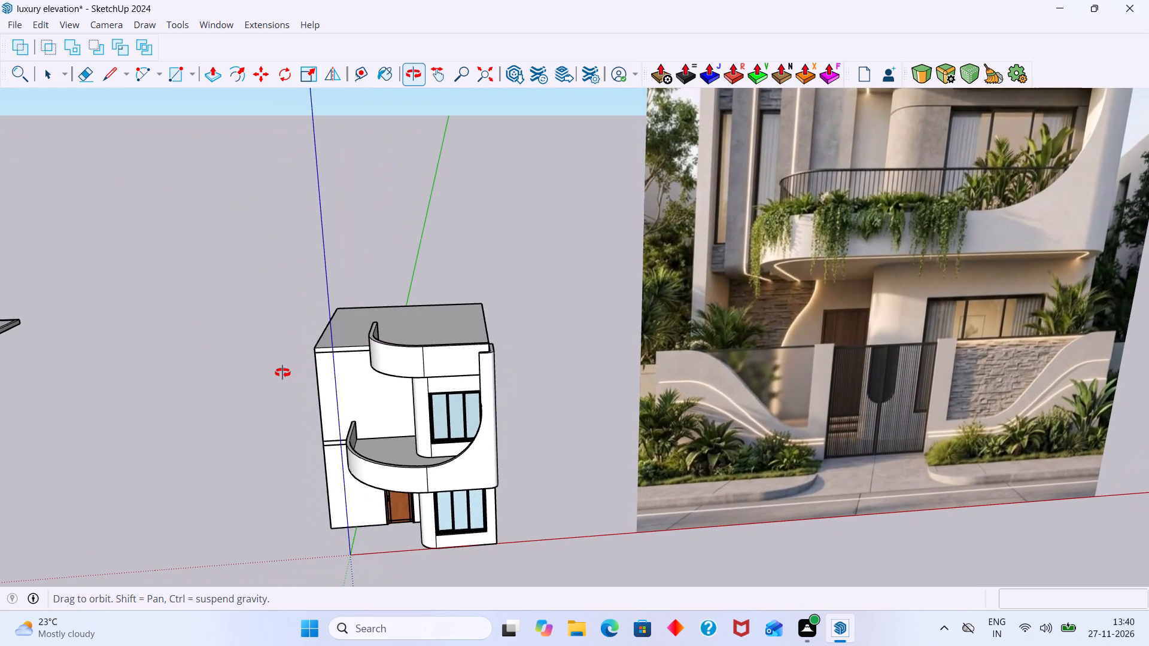
middle_drag(282, 373, 226, 382)
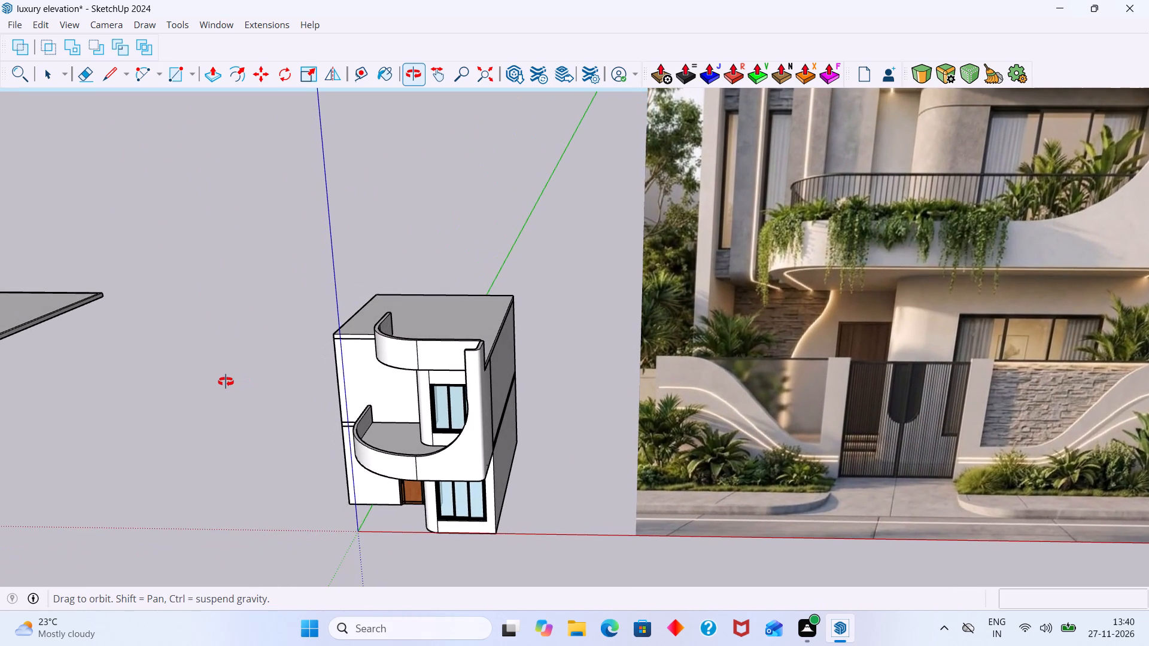
middle_drag(226, 382, 582, 376)
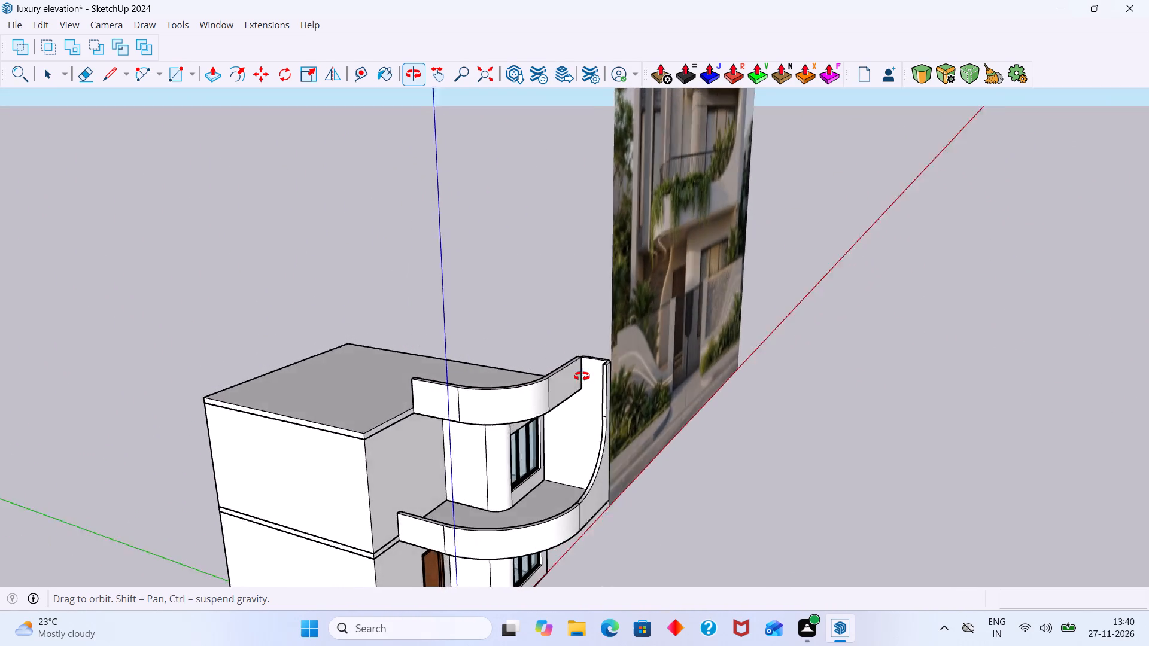
middle_drag(582, 376, 169, 418)
scroll(487, 320, up, 5)
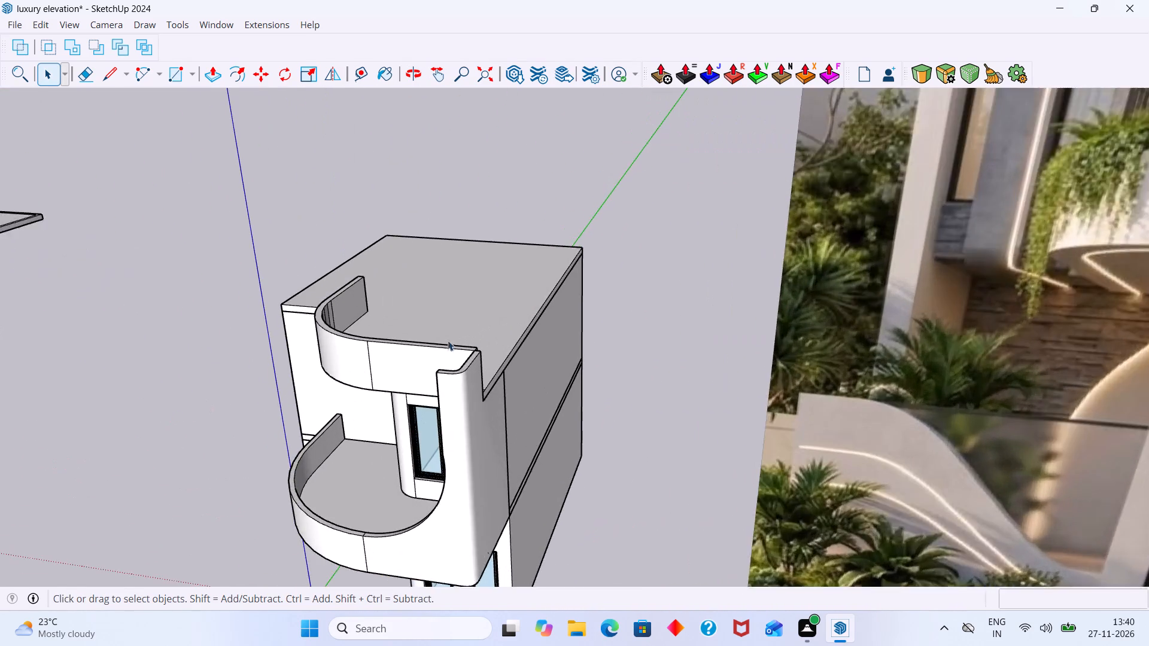
scroll(448, 340, up, 4)
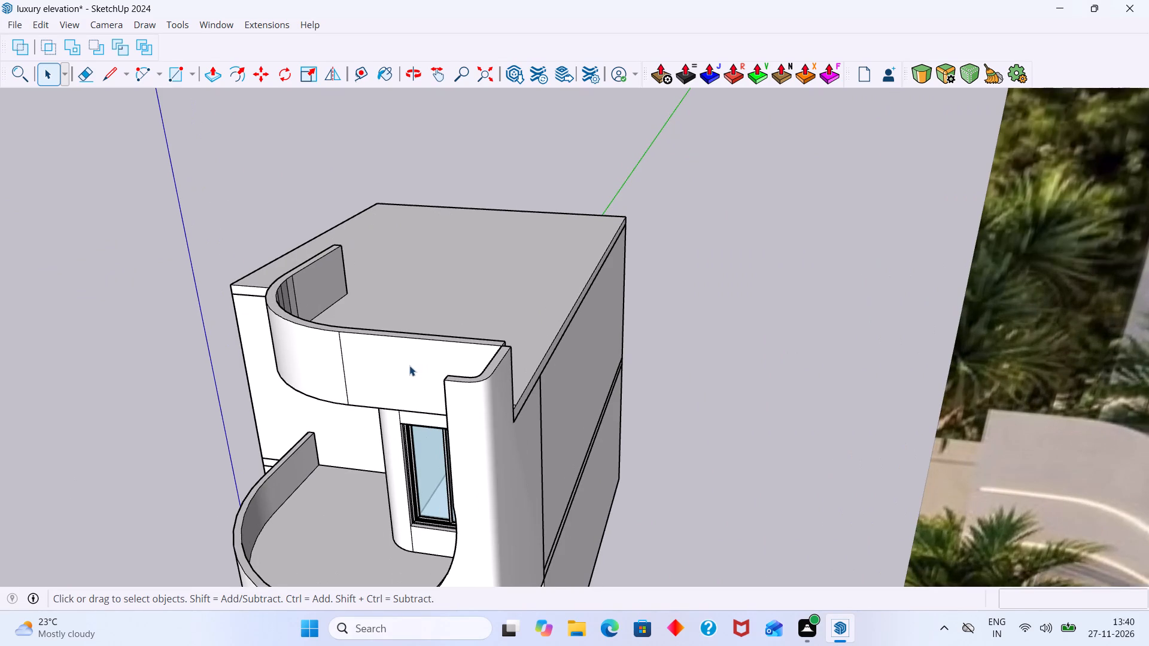
scroll(407, 363, down, 4)
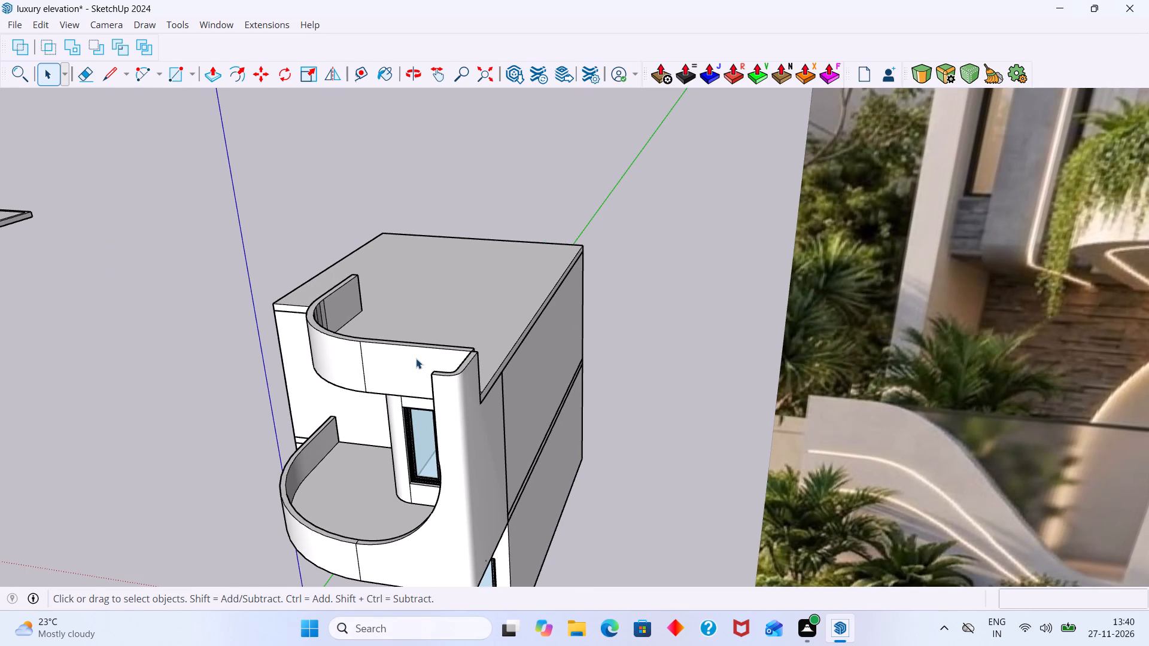
scroll(406, 365, down, 1)
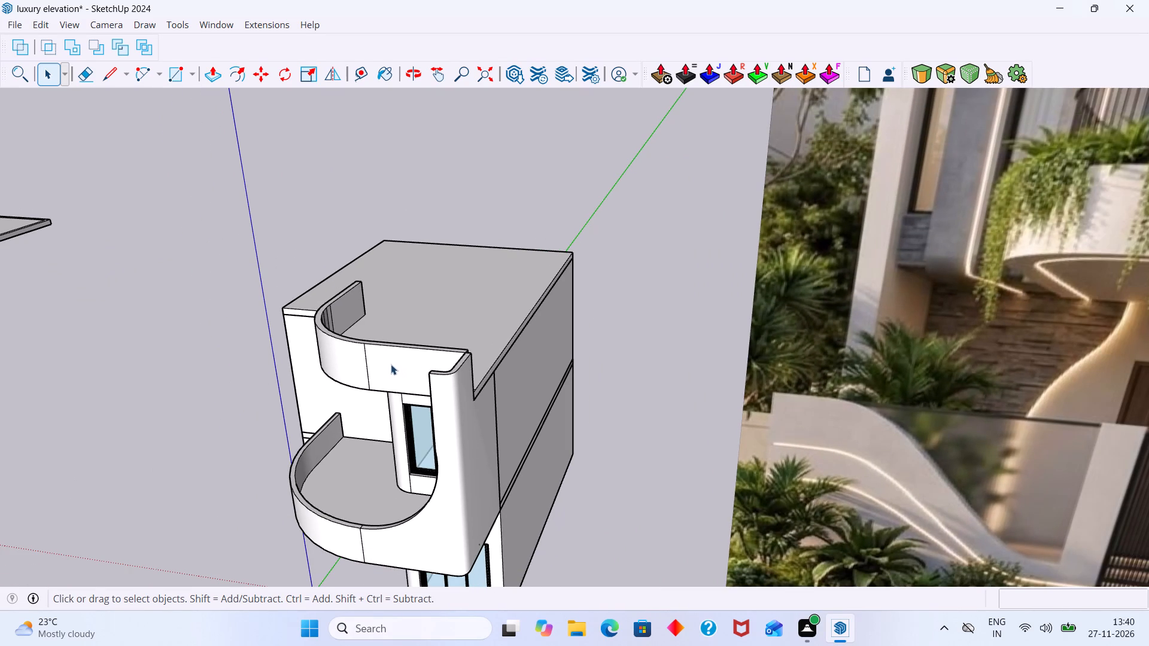
scroll(426, 358, down, 3)
Push/Pull the roof parapet's end face outward until it is flush with the tall side wall's outer corner.
middle_drag(458, 353, 321, 345)
scroll(433, 335, up, 8)
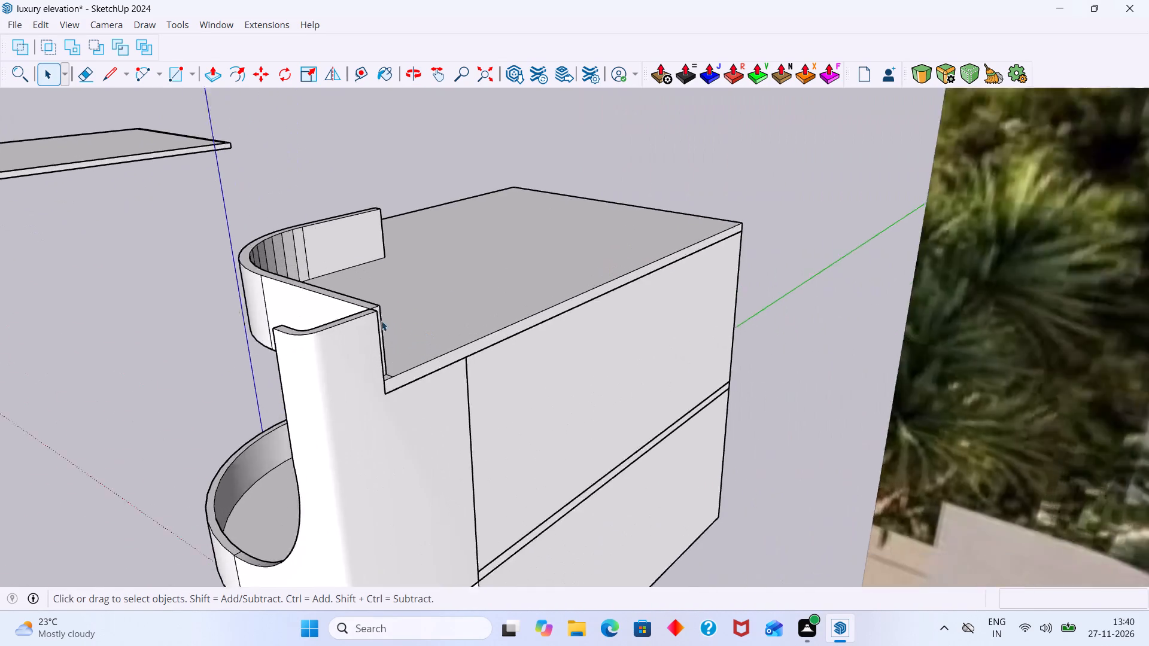
scroll(381, 321, up, 18)
middle_drag(410, 309, 348, 295)
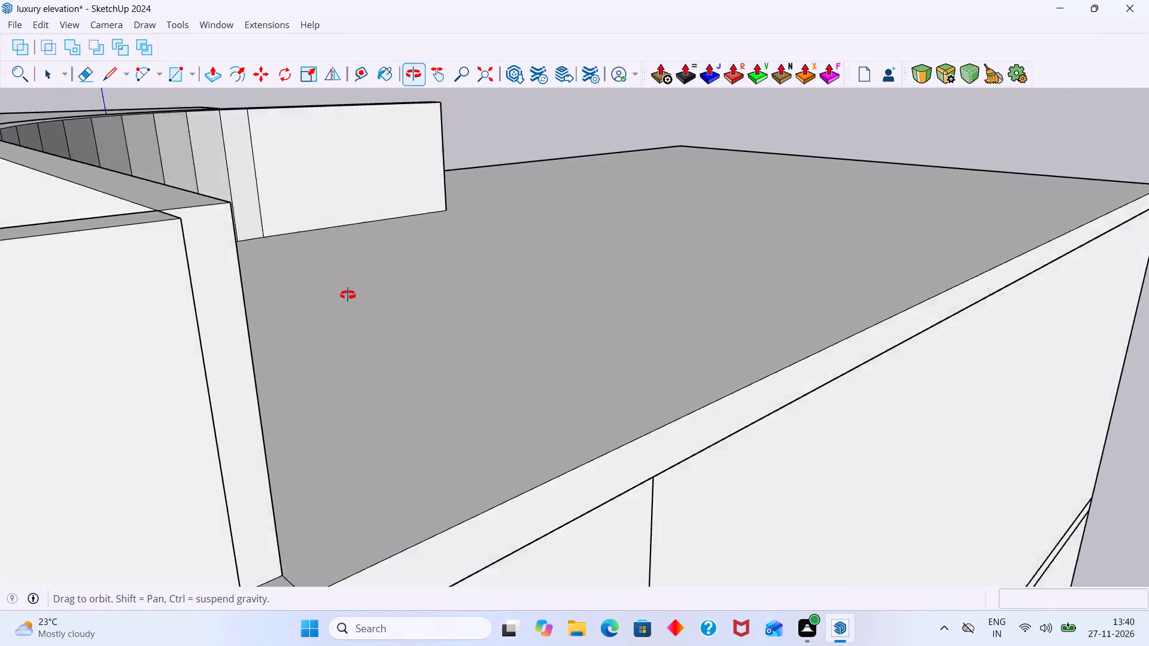
middle_drag(348, 295, 316, 295)
scroll(316, 295, down, 1)
shift+middle_drag(323, 300, 315, 319)
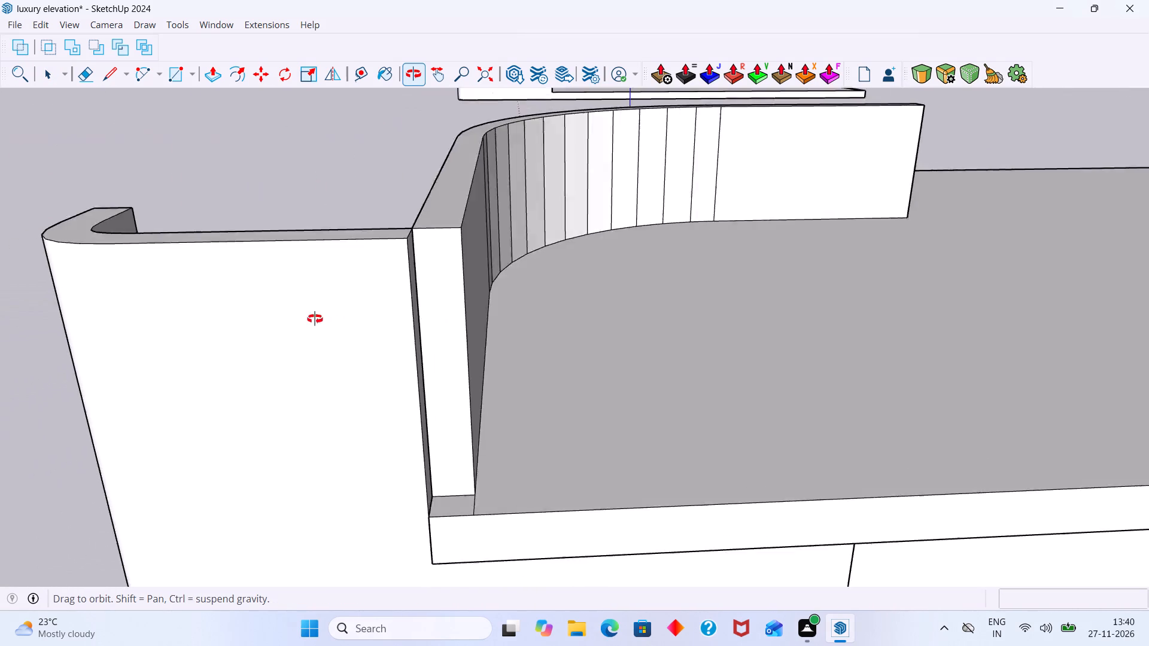
shift+middle_drag(315, 319, 287, 325)
scroll(405, 270, up, 5)
middle_drag(446, 264, 400, 279)
scroll(417, 279, up, 2)
double_click(455, 259)
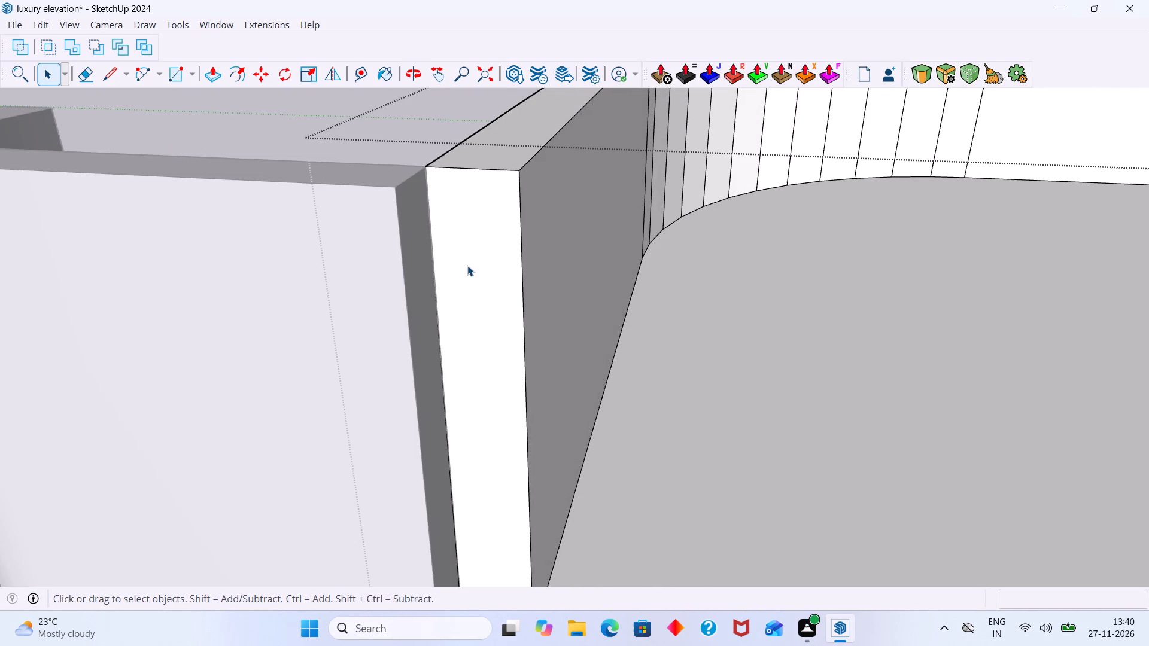
click(467, 267)
key(p)
click(470, 268)
scroll(454, 287, down, 3)
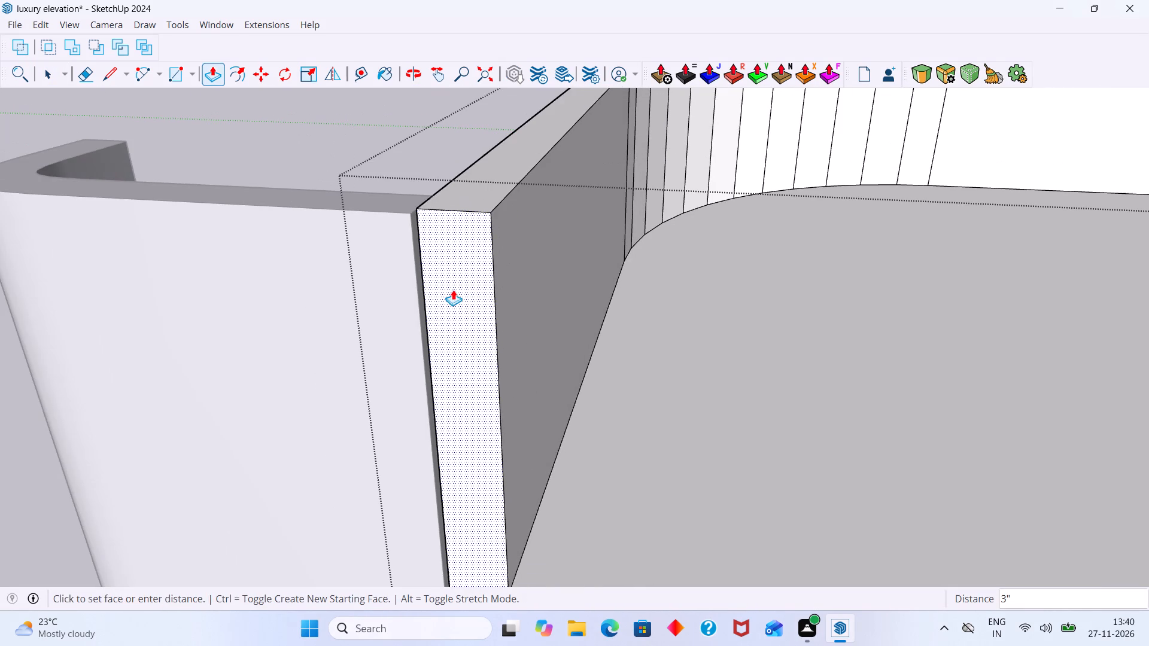
click(413, 219)
key(space)
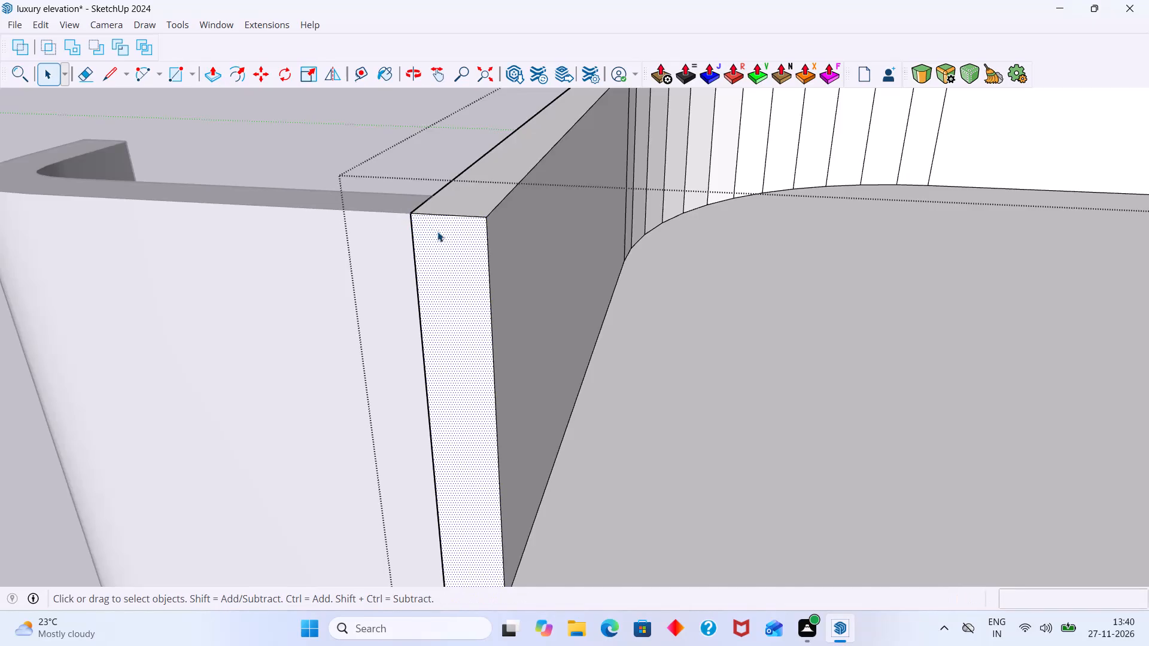
scroll(445, 232, down, 13)
click(189, 358)
Compare the extended roof parapet with the upper curved band in the reference elevation image.
scroll(252, 325, down, 2)
middle_drag(330, 331, 636, 335)
scroll(622, 337, down, 3)
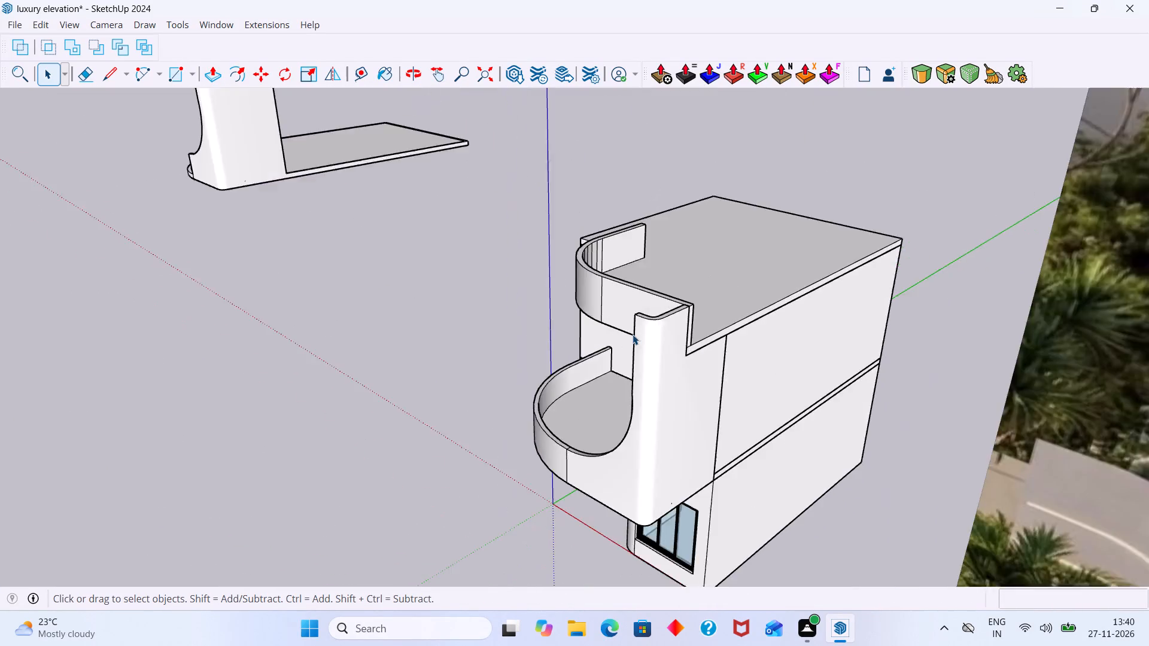
scroll(633, 334, down, 12)
middle_drag(620, 403, 730, 390)
shift+middle_drag(709, 382, 397, 390)
middle_drag(382, 392, 474, 400)
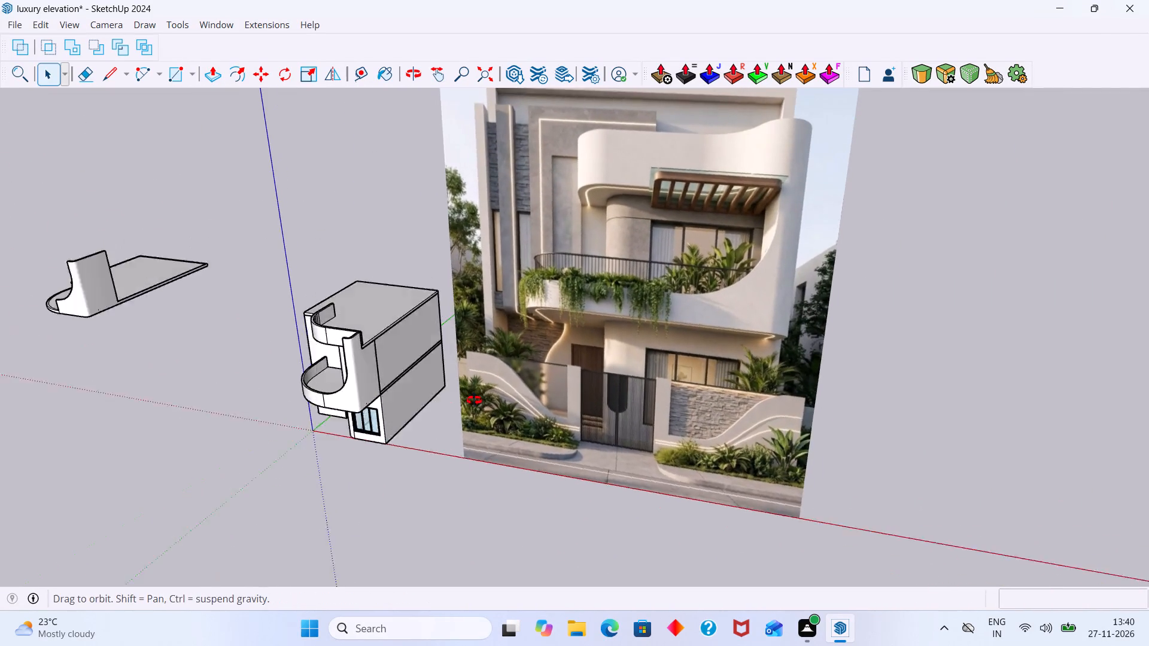
middle_drag(474, 400, 507, 405)
middle_drag(509, 403, 549, 403)
middle_drag(427, 396, 475, 396)
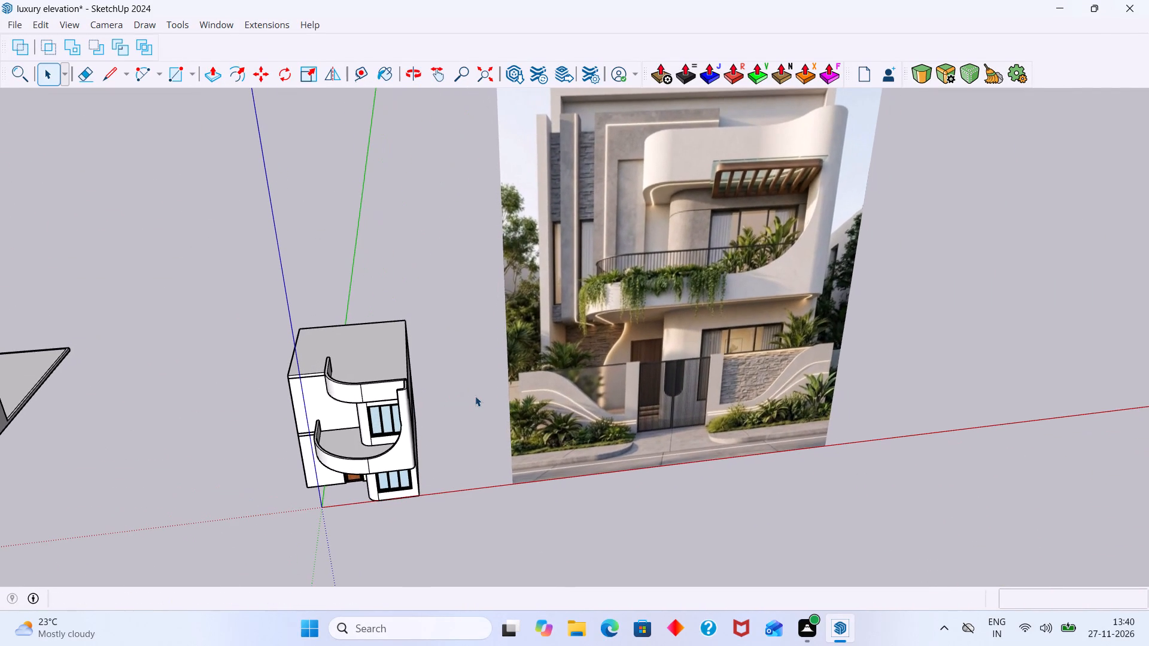
scroll(403, 390, down, 3)
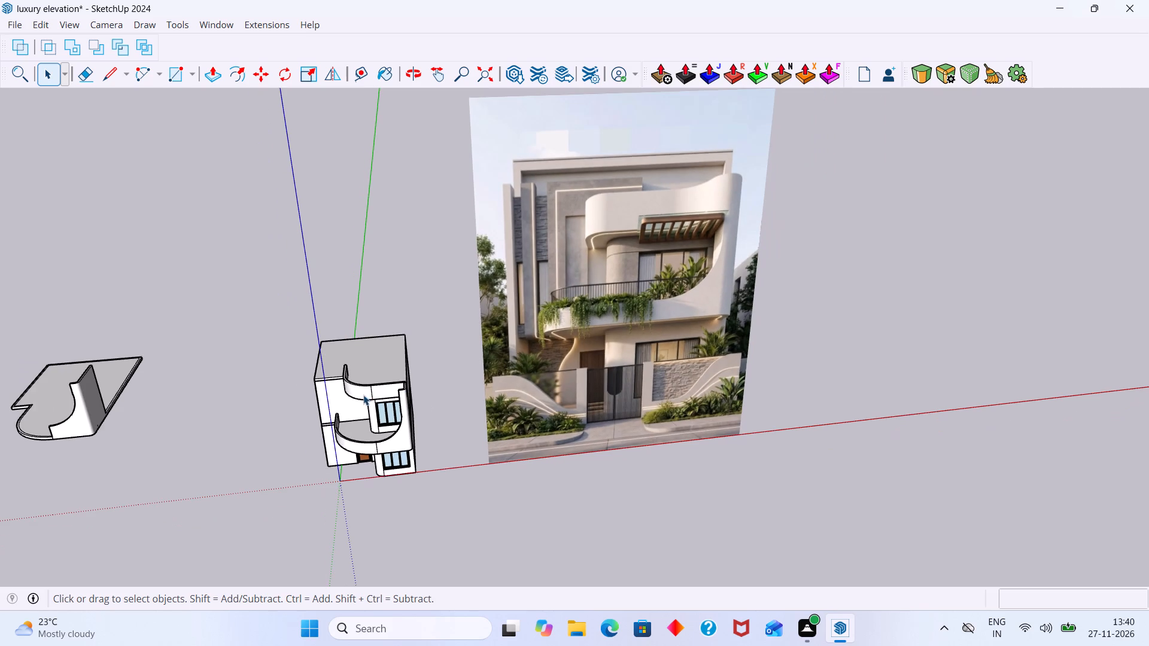
middle_drag(346, 395, 441, 419)
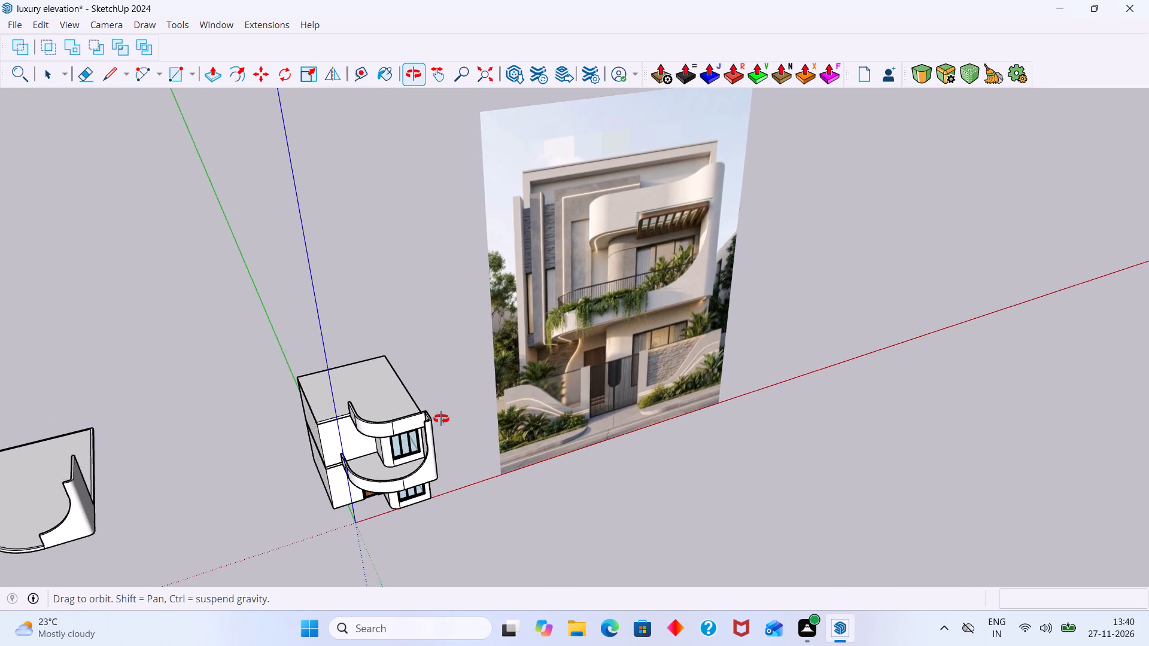
middle_drag(441, 419, 452, 419)
Round Push/Pull the parapet's three outer faces outward about 2' 8" to the front edge of the tall side wall.
scroll(428, 437, up, 9)
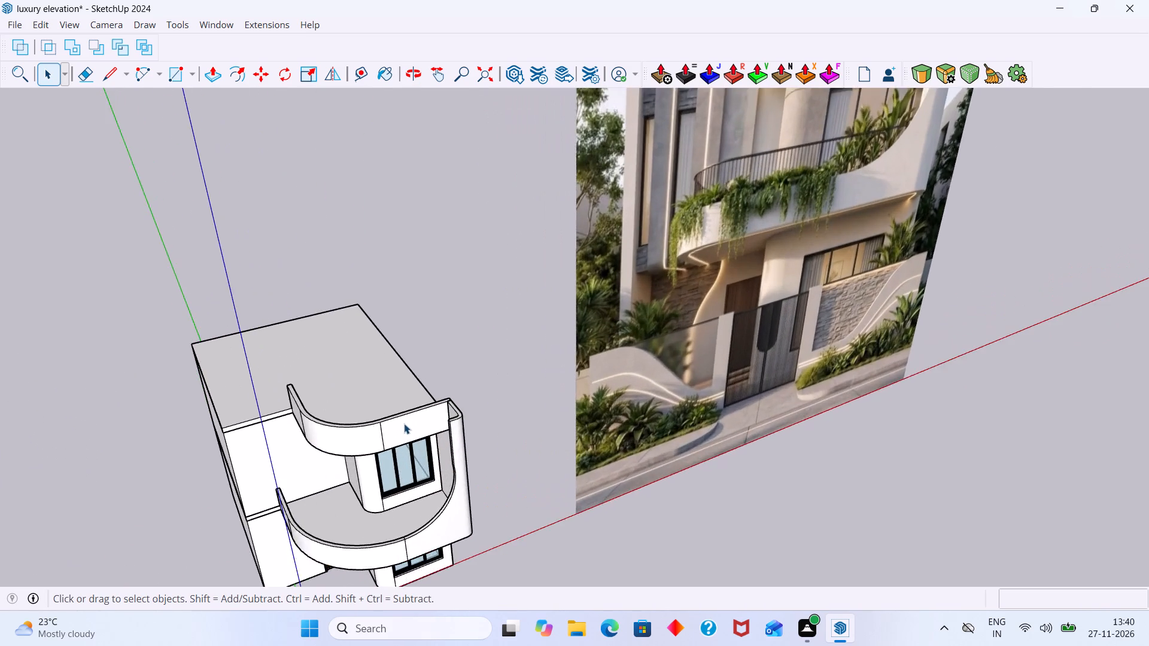
scroll(404, 423, up, 6)
click(433, 428)
double_click(427, 429)
click(430, 434)
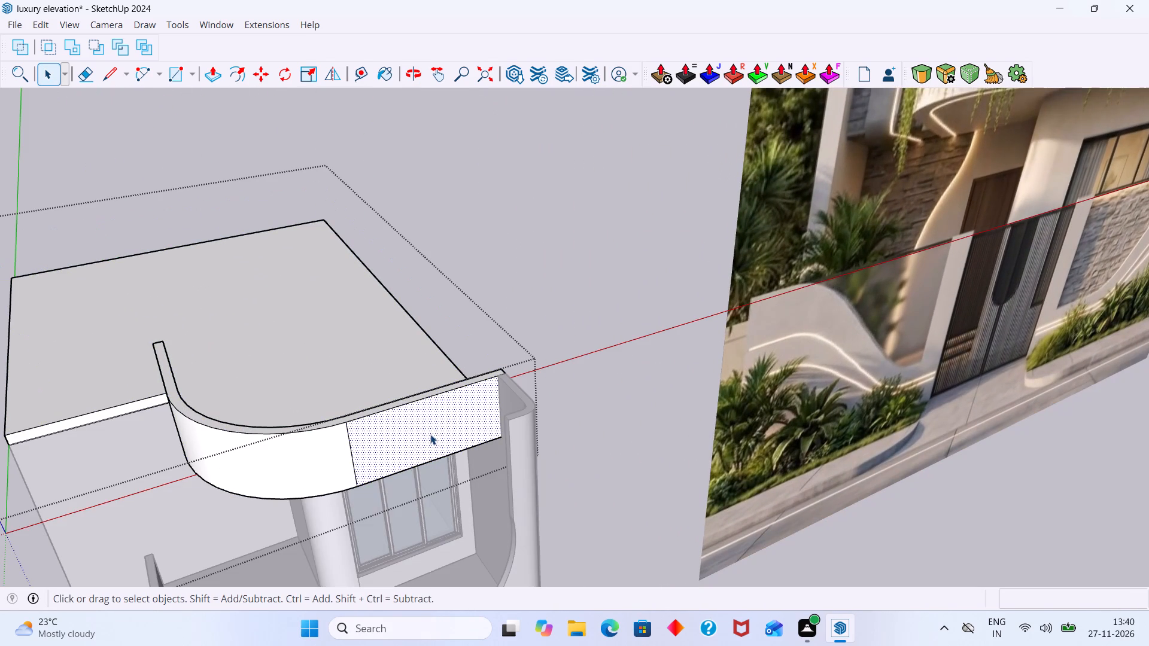
shift+click(319, 449)
shift+middle_drag(418, 423, 685, 376)
shift+scroll(496, 391, up, 3)
shift+click(375, 348)
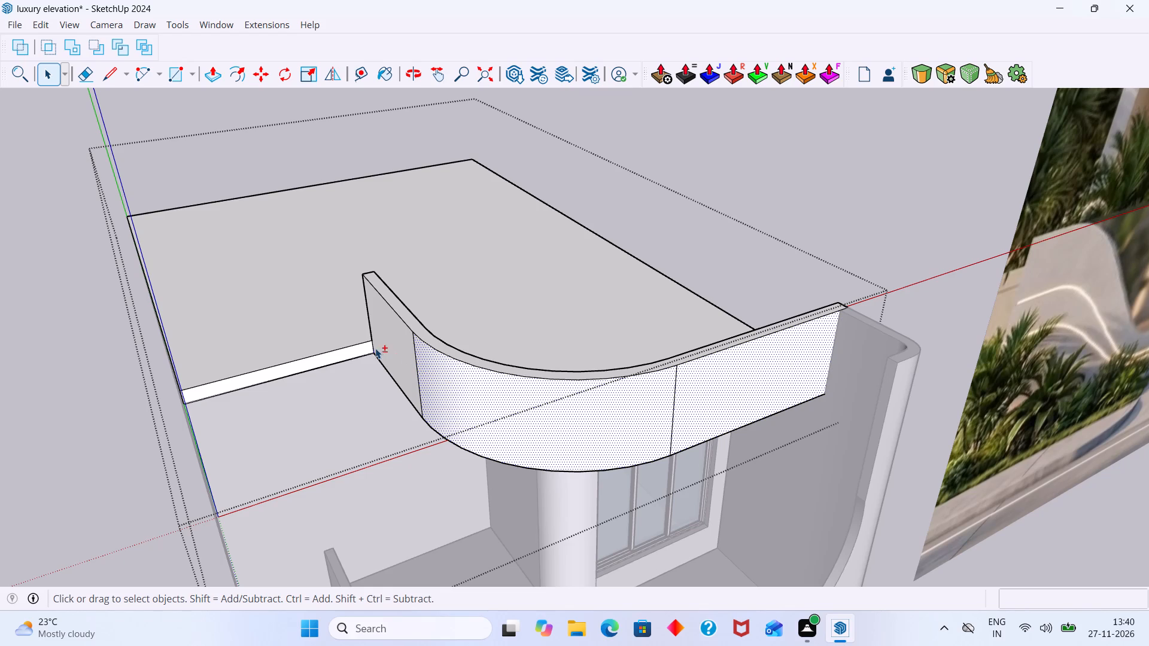
shift+click(402, 344)
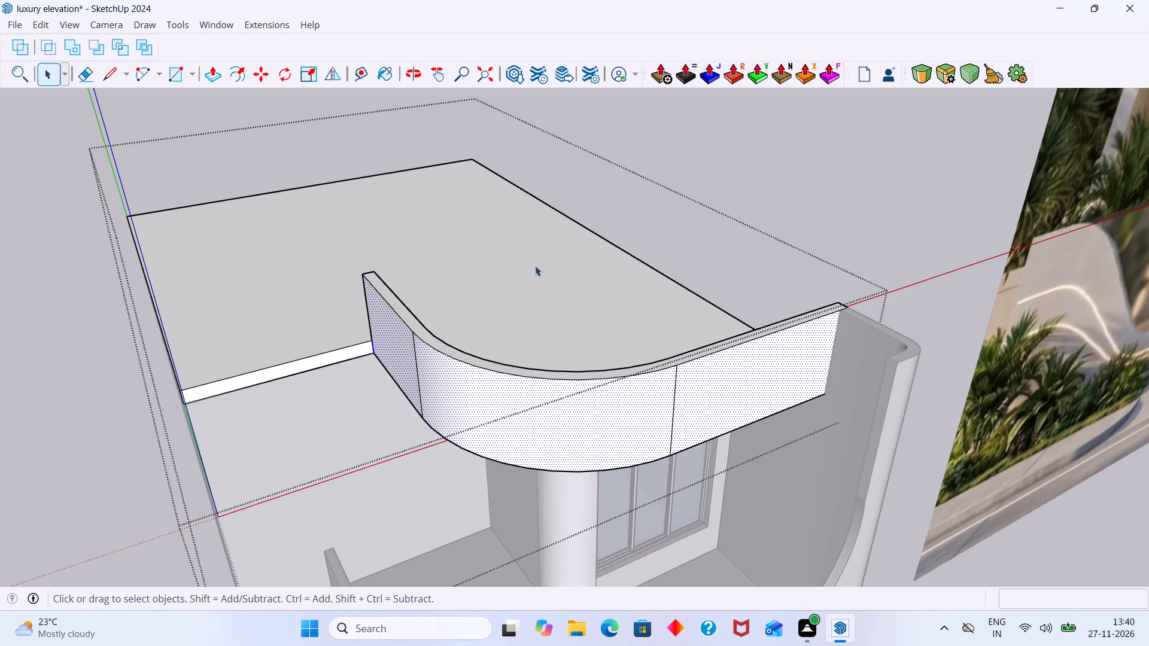
click(726, 79)
click(788, 352)
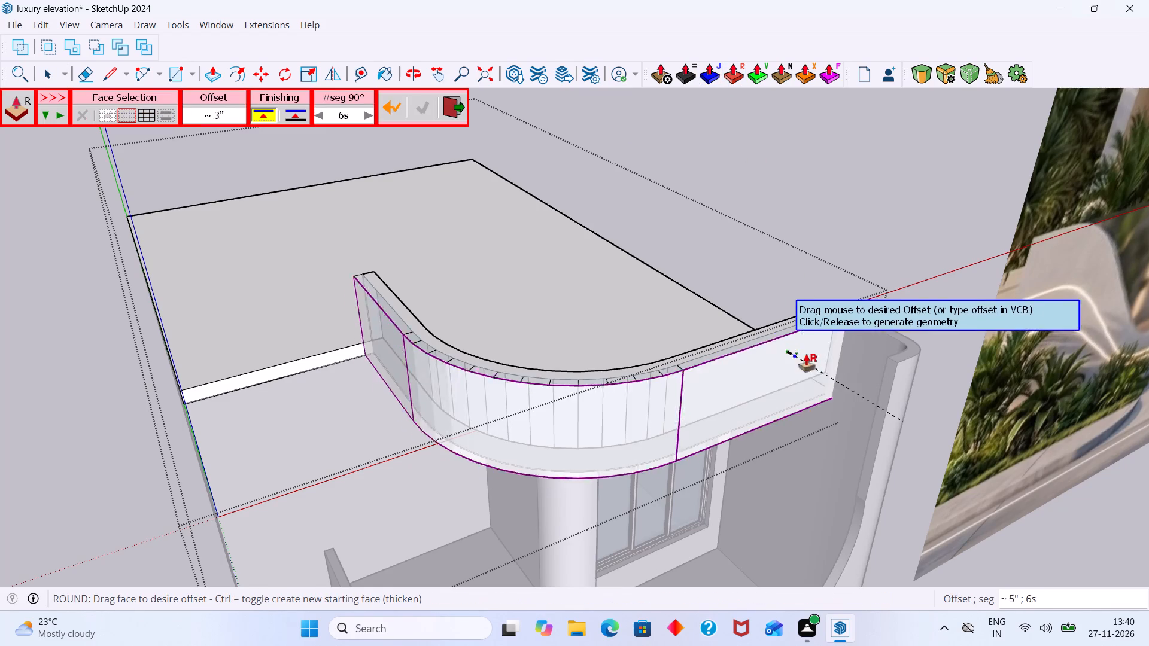
scroll(867, 361, up, 7)
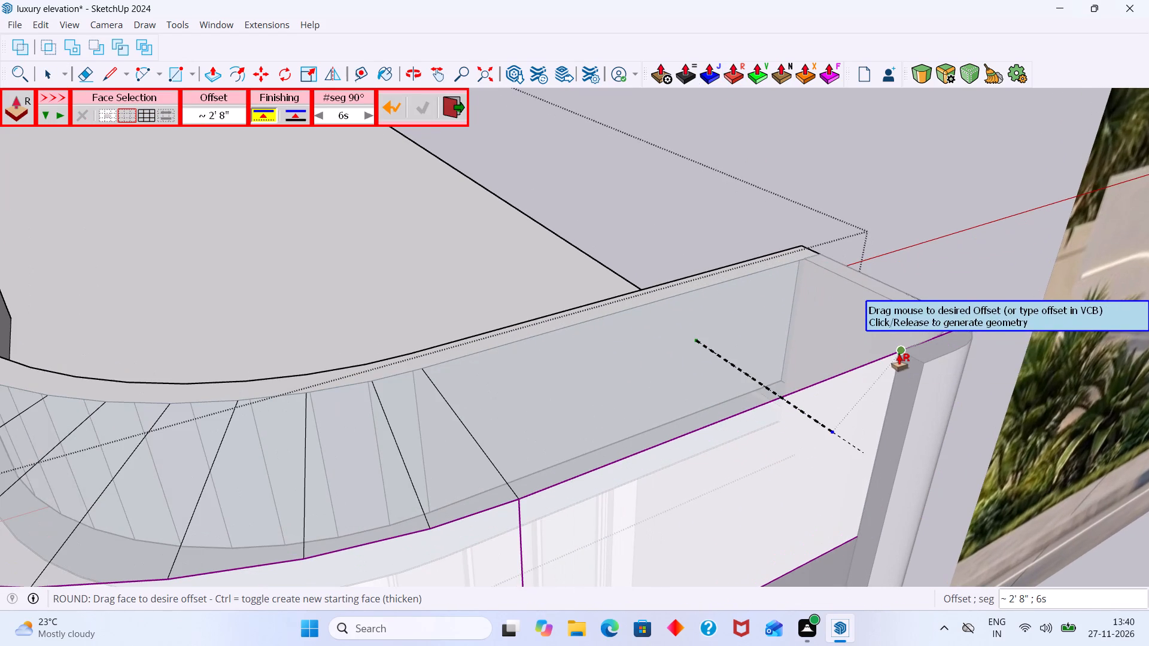
click(899, 354)
key(space)
click(1022, 189)
Examine the thickened roof parapet from the front, beside the reference image, and from the rear.
scroll(861, 314, down, 5)
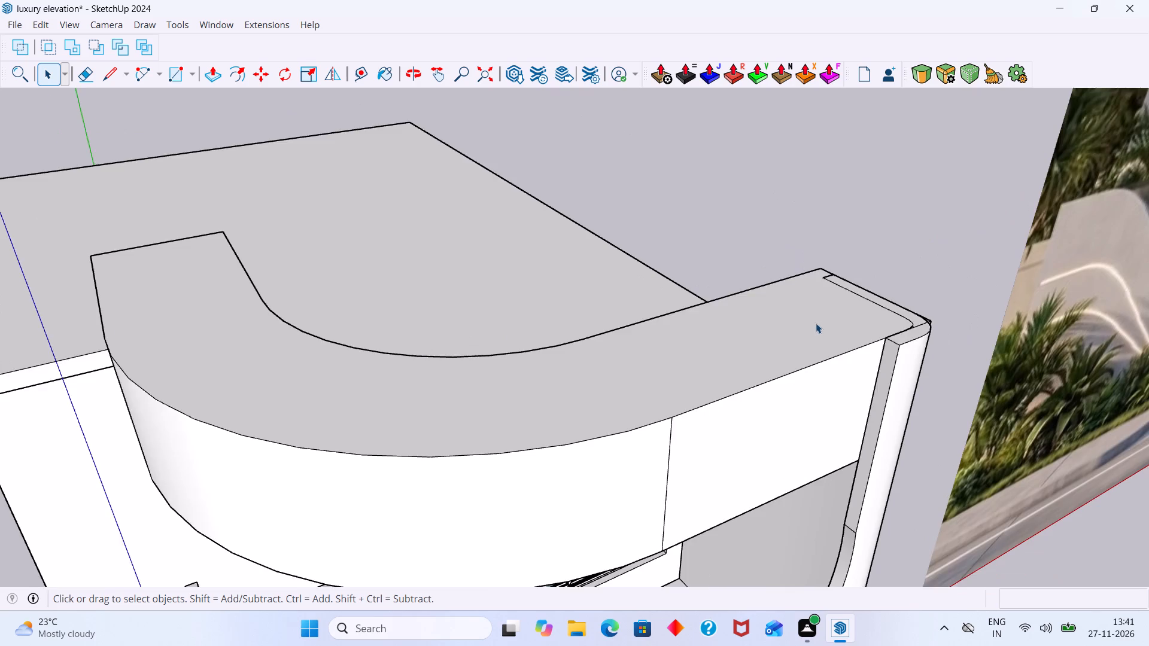
scroll(816, 323, down, 11)
middle_drag(804, 386, 664, 259)
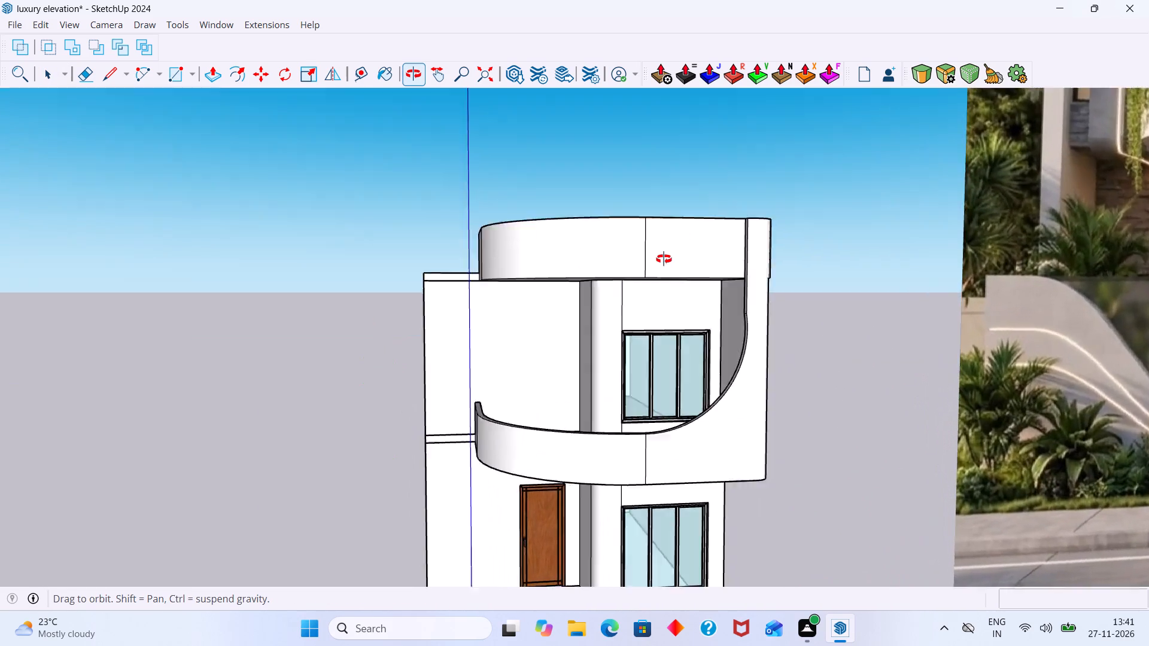
middle_drag(664, 259, 607, 337)
scroll(535, 329, down, 10)
middle_drag(552, 337, 579, 419)
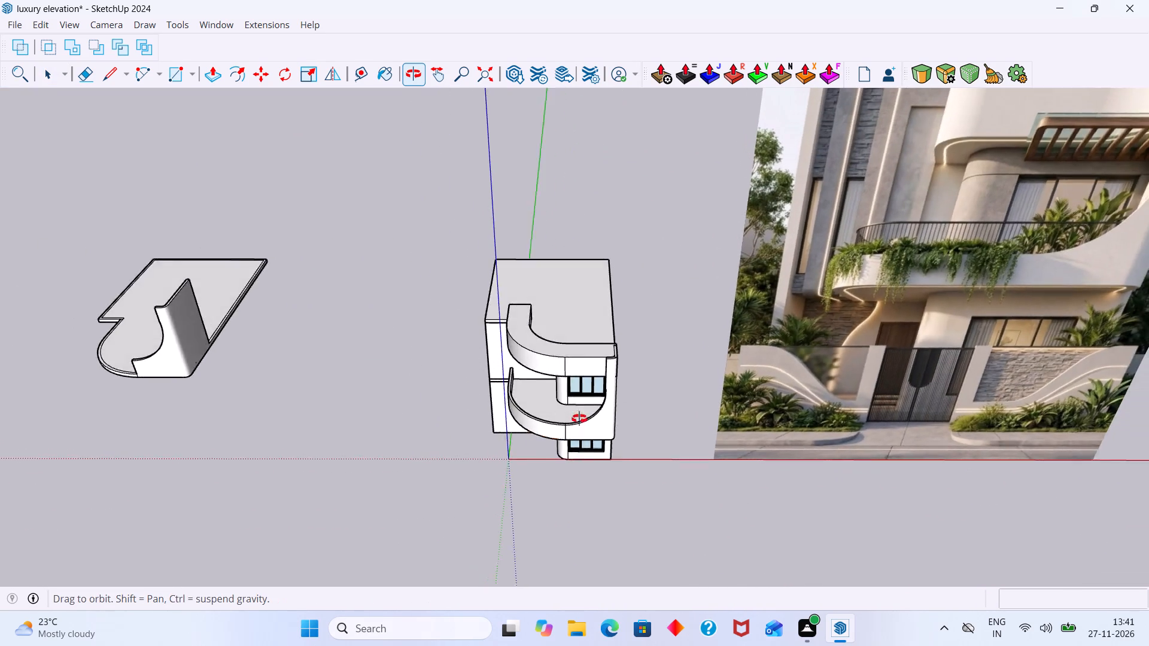
middle_drag(579, 419, 1148, 444)
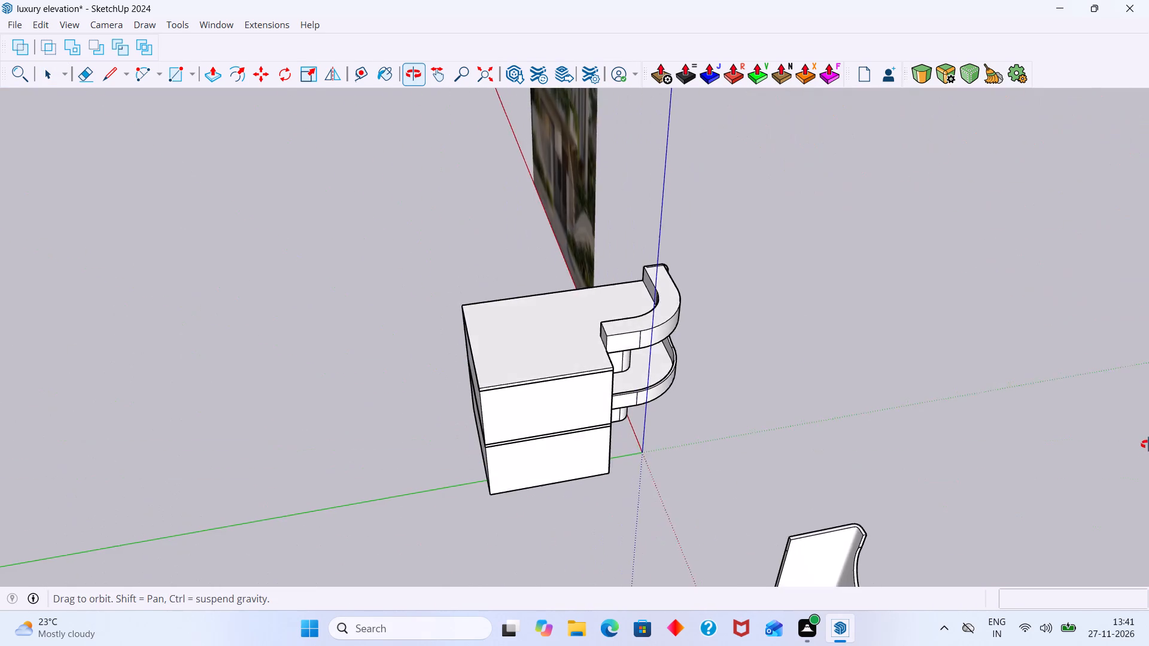
middle_drag(1148, 444, 1141, 433)
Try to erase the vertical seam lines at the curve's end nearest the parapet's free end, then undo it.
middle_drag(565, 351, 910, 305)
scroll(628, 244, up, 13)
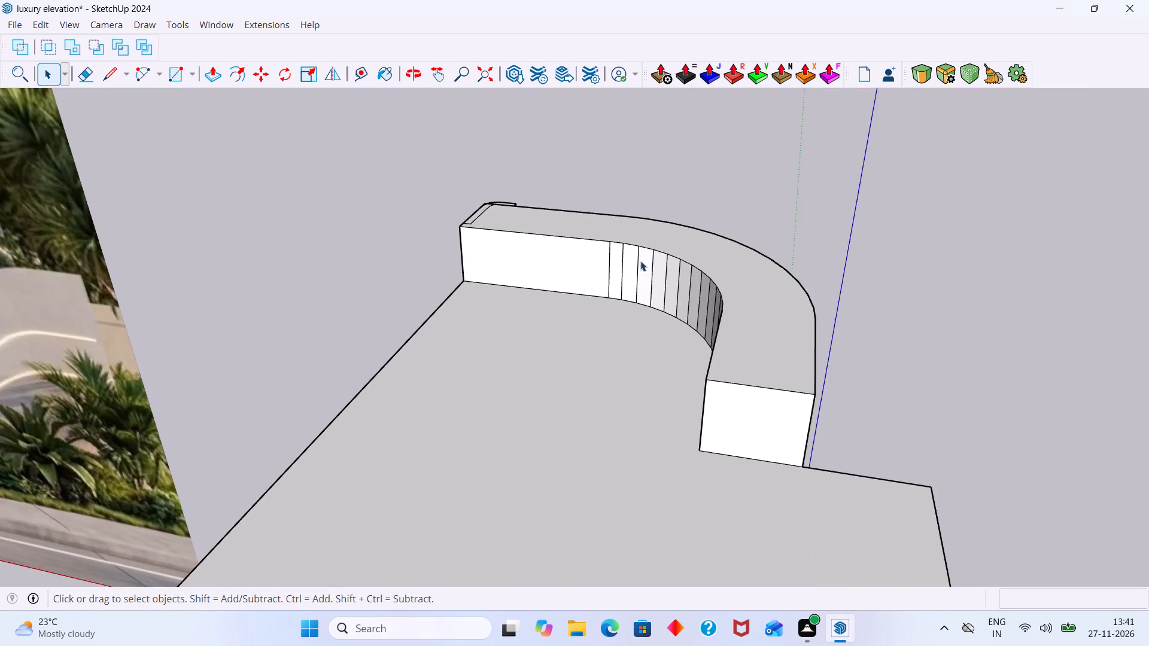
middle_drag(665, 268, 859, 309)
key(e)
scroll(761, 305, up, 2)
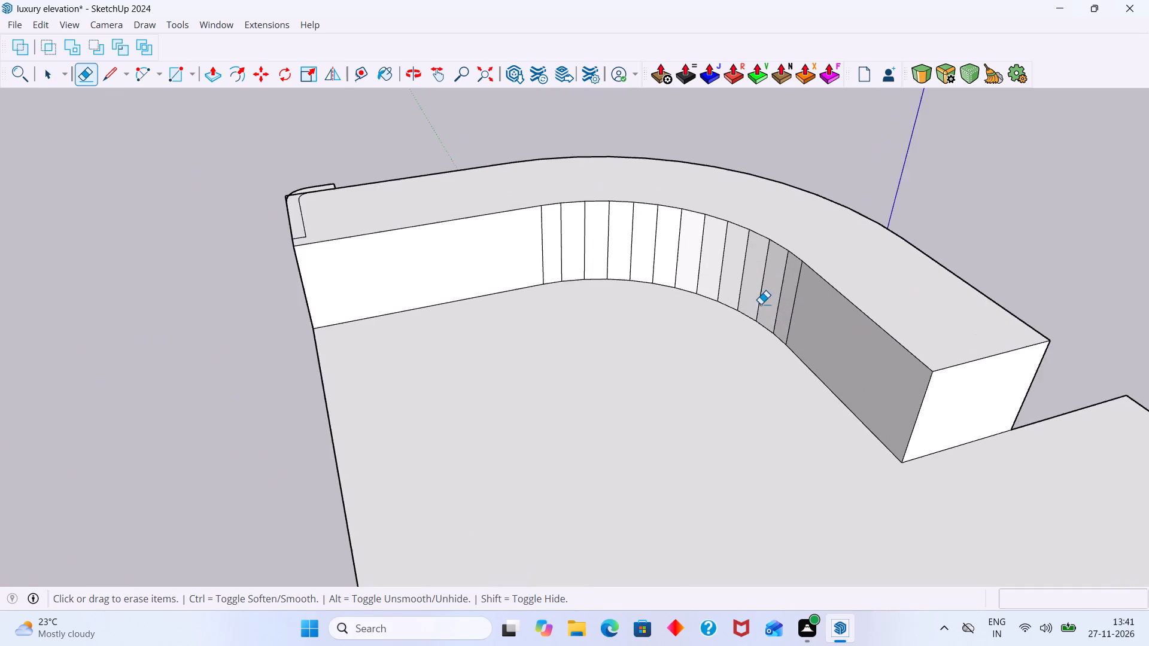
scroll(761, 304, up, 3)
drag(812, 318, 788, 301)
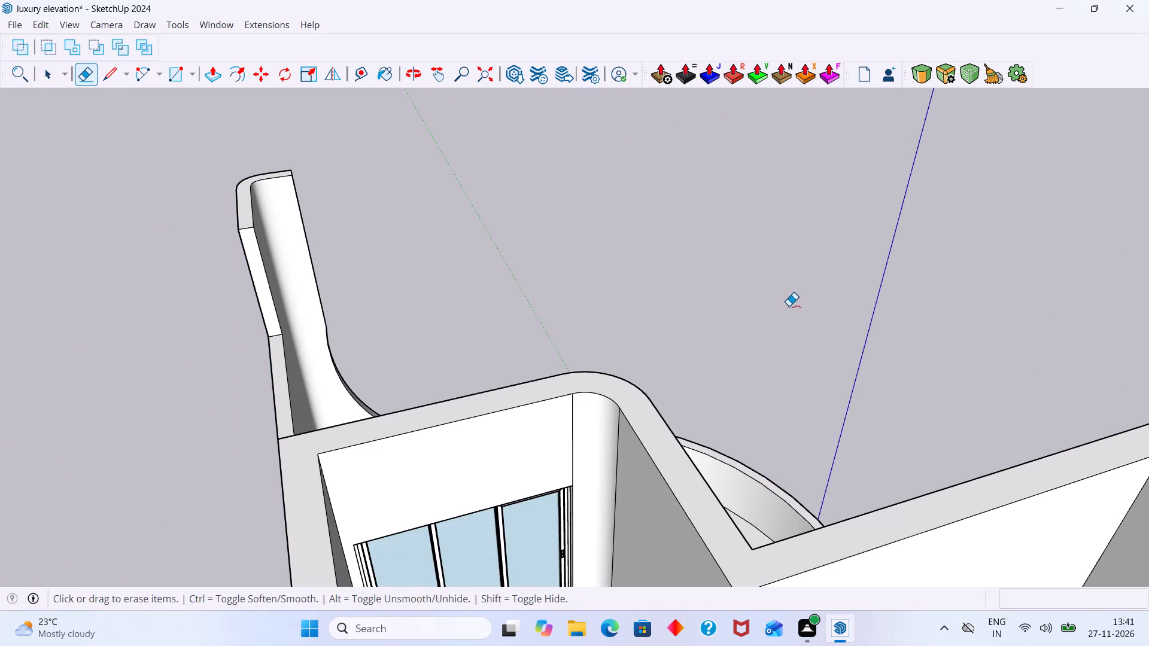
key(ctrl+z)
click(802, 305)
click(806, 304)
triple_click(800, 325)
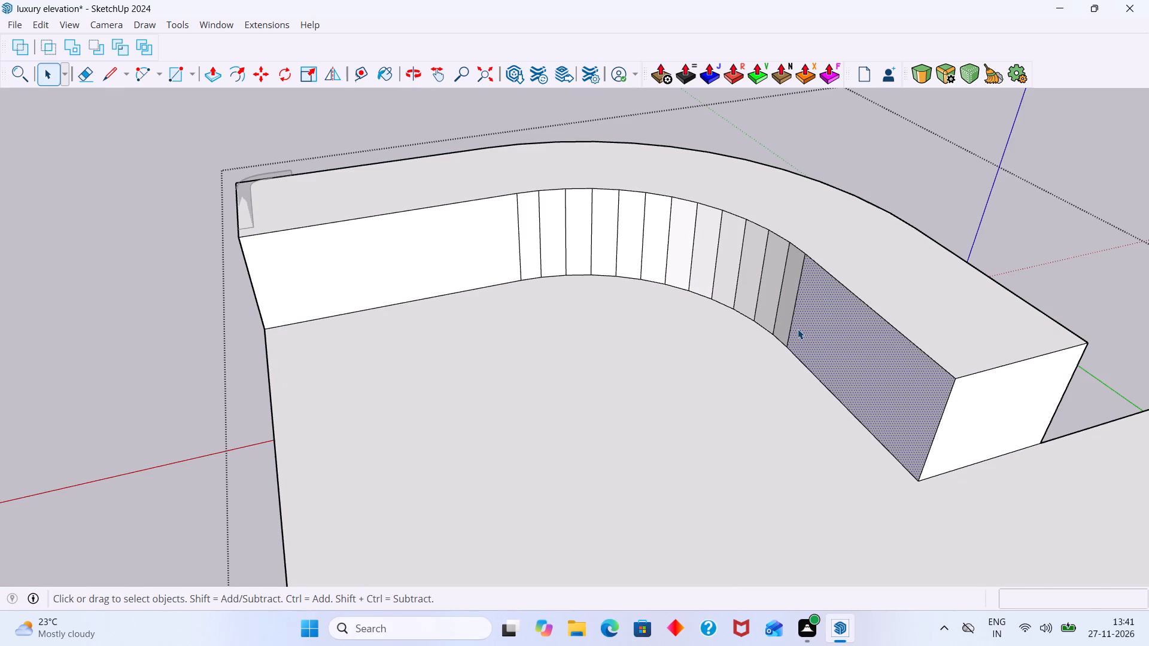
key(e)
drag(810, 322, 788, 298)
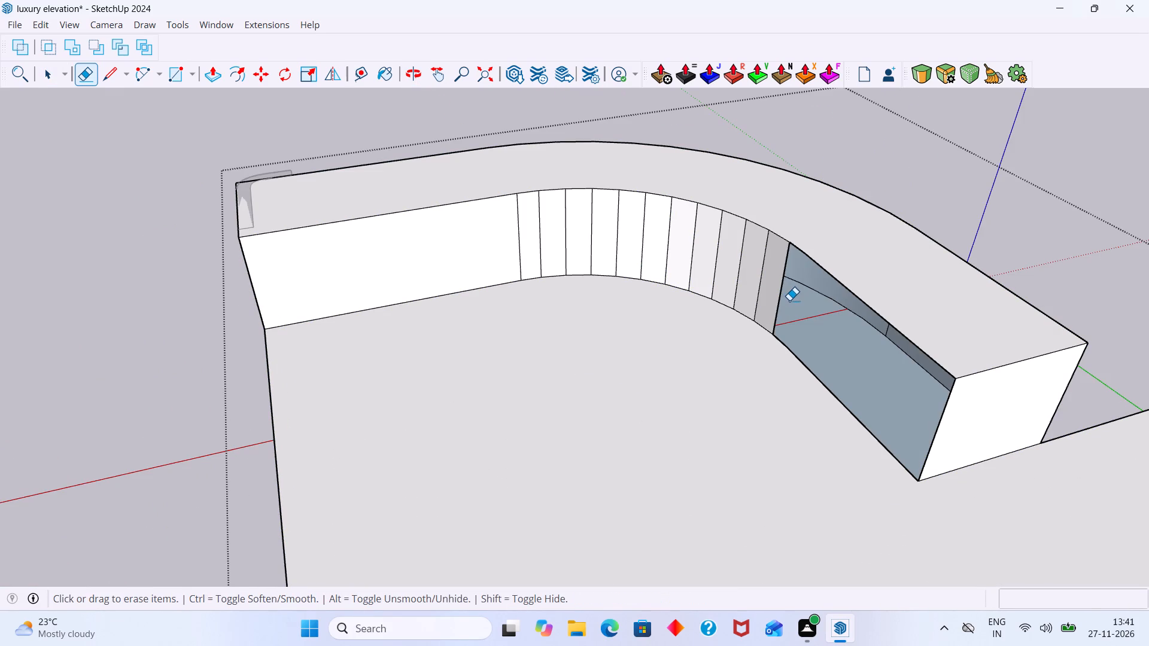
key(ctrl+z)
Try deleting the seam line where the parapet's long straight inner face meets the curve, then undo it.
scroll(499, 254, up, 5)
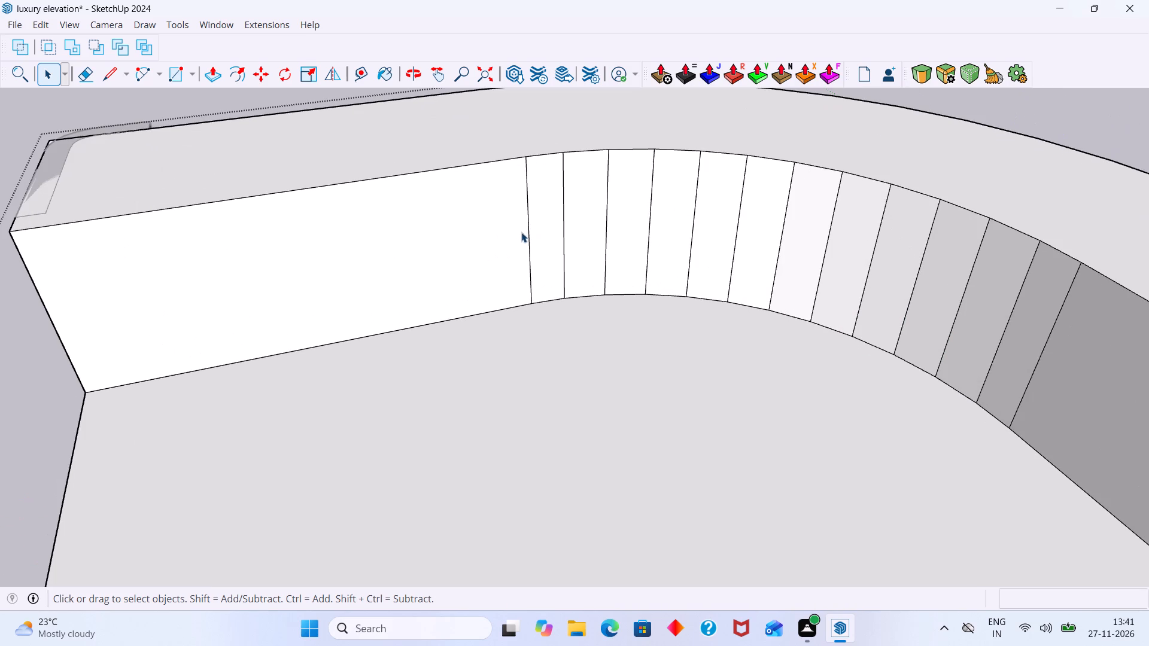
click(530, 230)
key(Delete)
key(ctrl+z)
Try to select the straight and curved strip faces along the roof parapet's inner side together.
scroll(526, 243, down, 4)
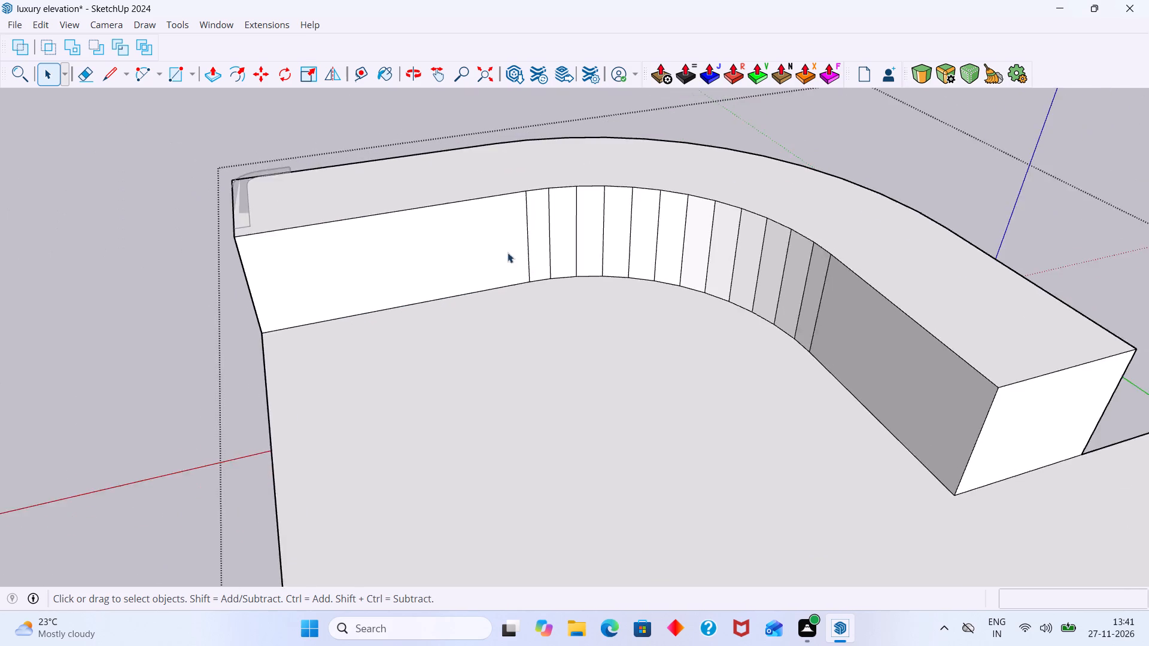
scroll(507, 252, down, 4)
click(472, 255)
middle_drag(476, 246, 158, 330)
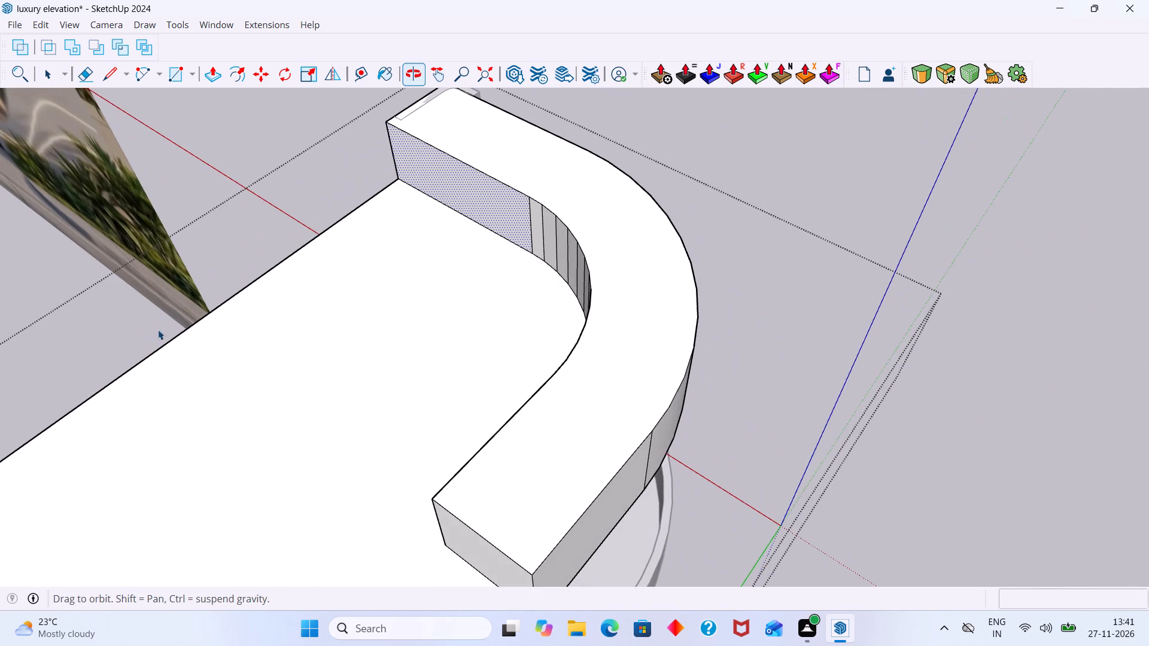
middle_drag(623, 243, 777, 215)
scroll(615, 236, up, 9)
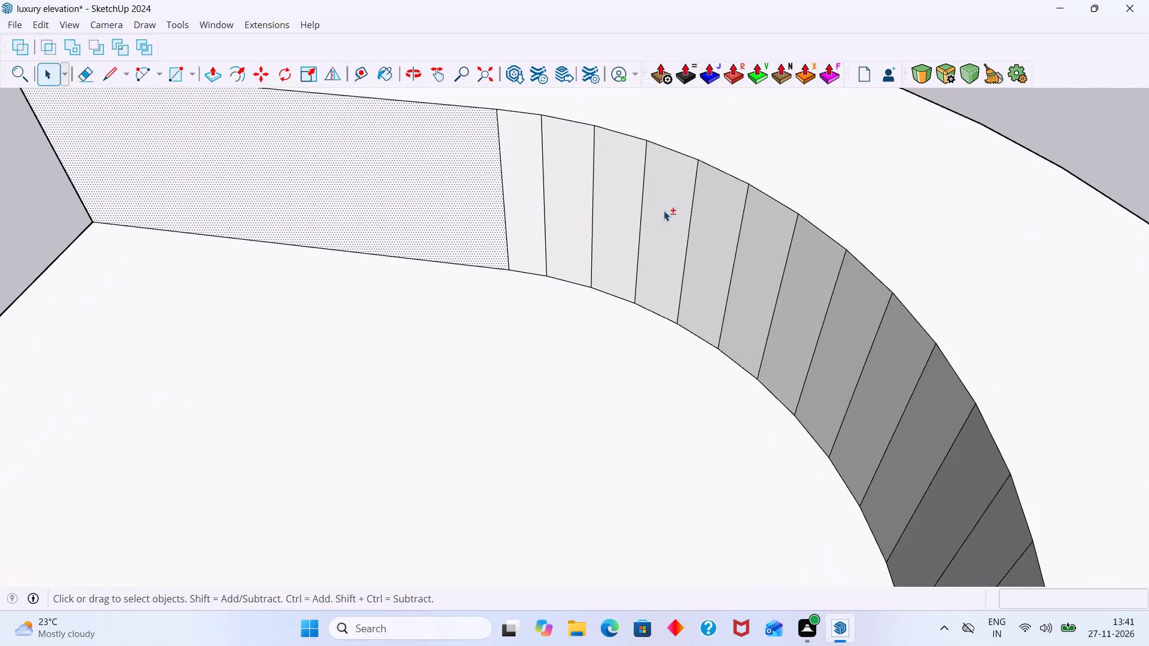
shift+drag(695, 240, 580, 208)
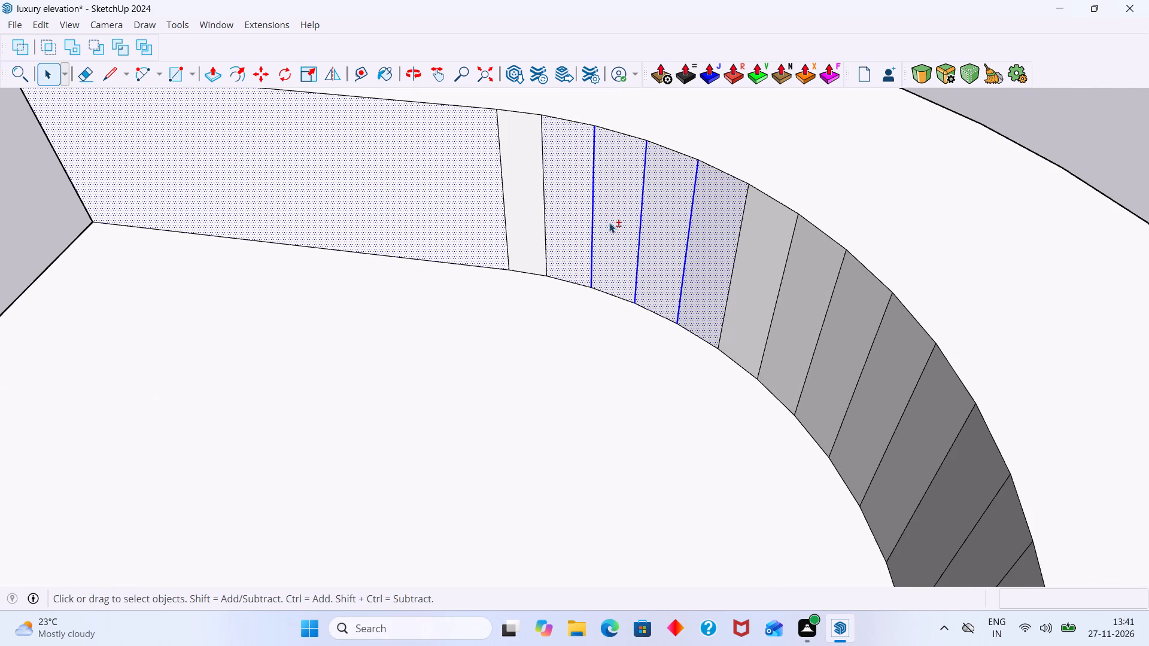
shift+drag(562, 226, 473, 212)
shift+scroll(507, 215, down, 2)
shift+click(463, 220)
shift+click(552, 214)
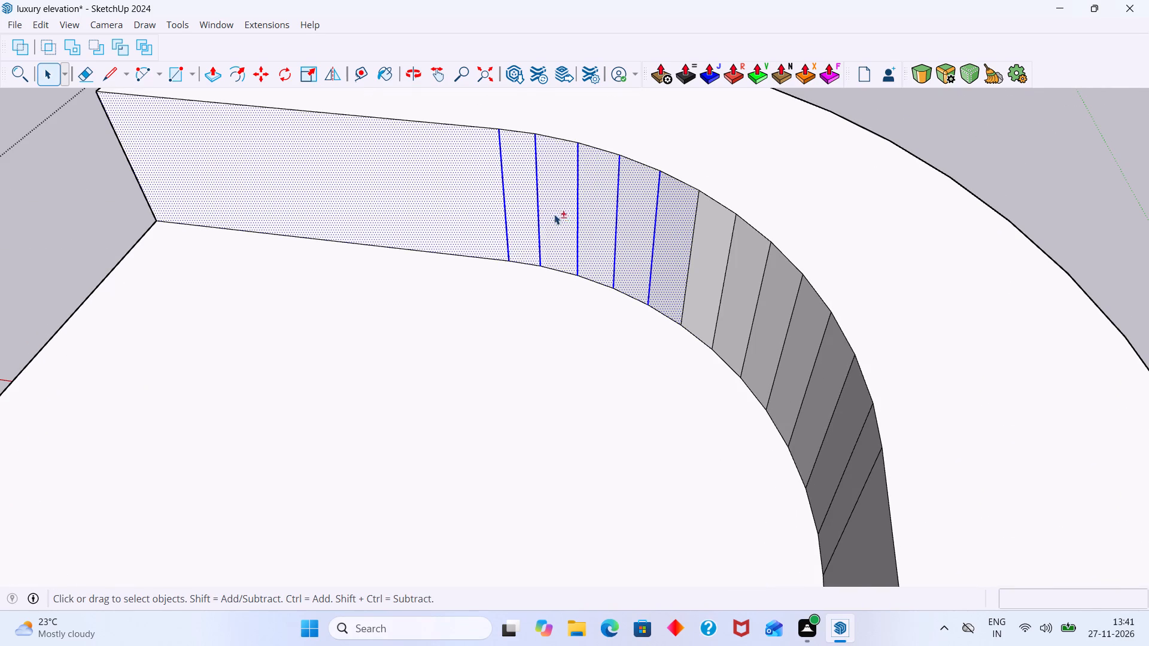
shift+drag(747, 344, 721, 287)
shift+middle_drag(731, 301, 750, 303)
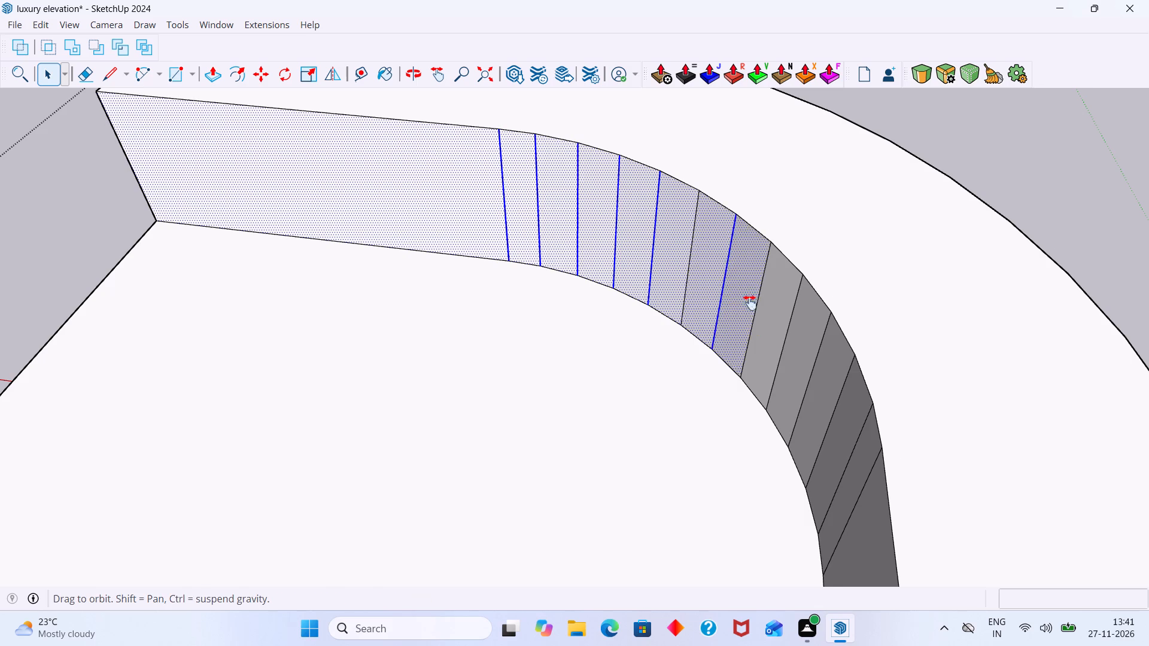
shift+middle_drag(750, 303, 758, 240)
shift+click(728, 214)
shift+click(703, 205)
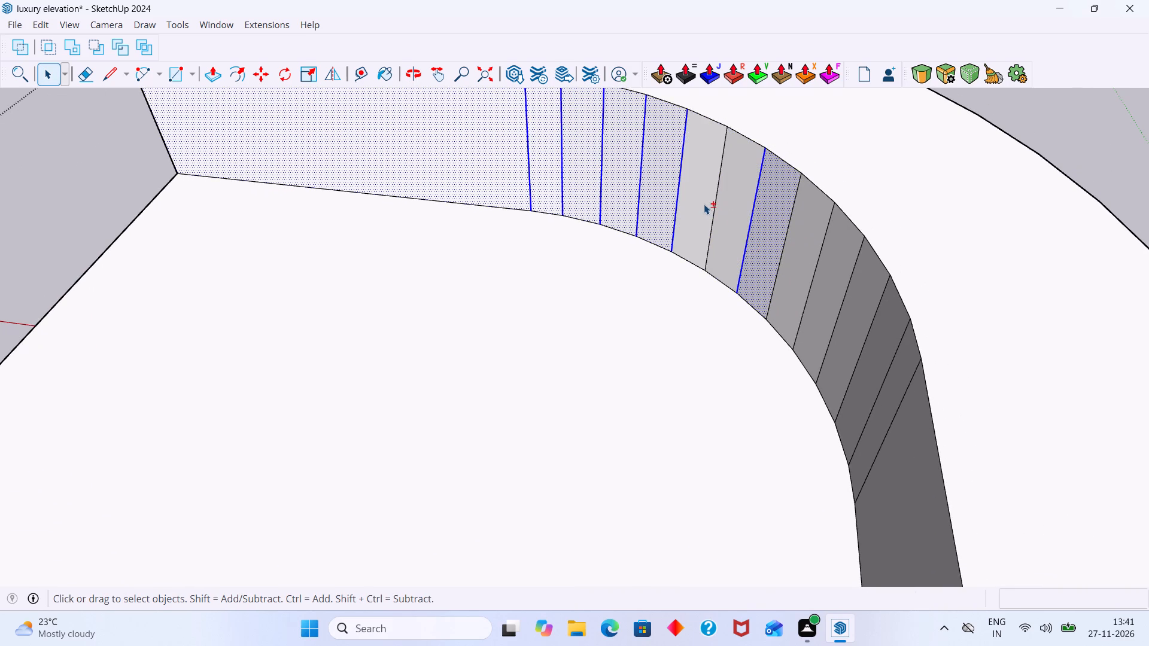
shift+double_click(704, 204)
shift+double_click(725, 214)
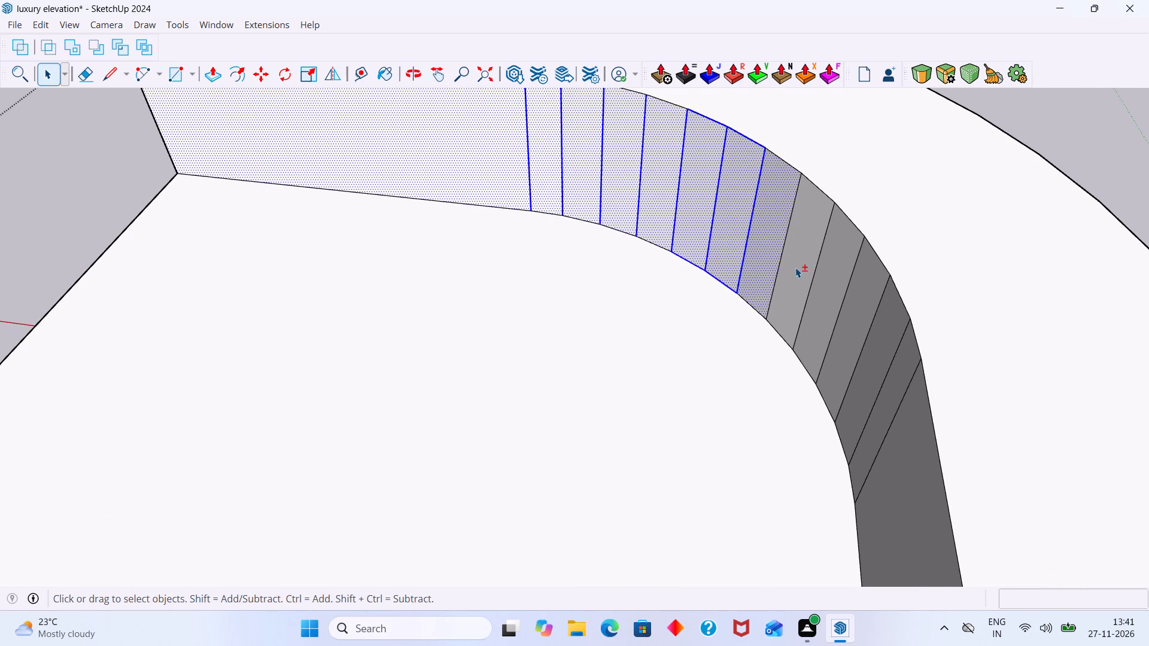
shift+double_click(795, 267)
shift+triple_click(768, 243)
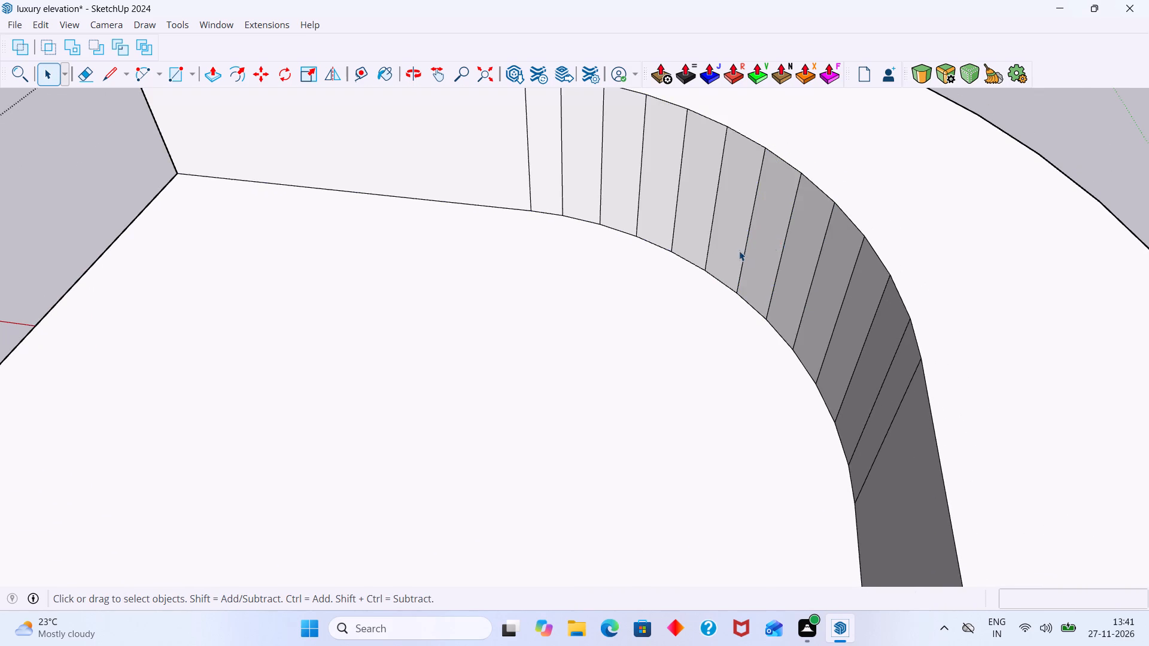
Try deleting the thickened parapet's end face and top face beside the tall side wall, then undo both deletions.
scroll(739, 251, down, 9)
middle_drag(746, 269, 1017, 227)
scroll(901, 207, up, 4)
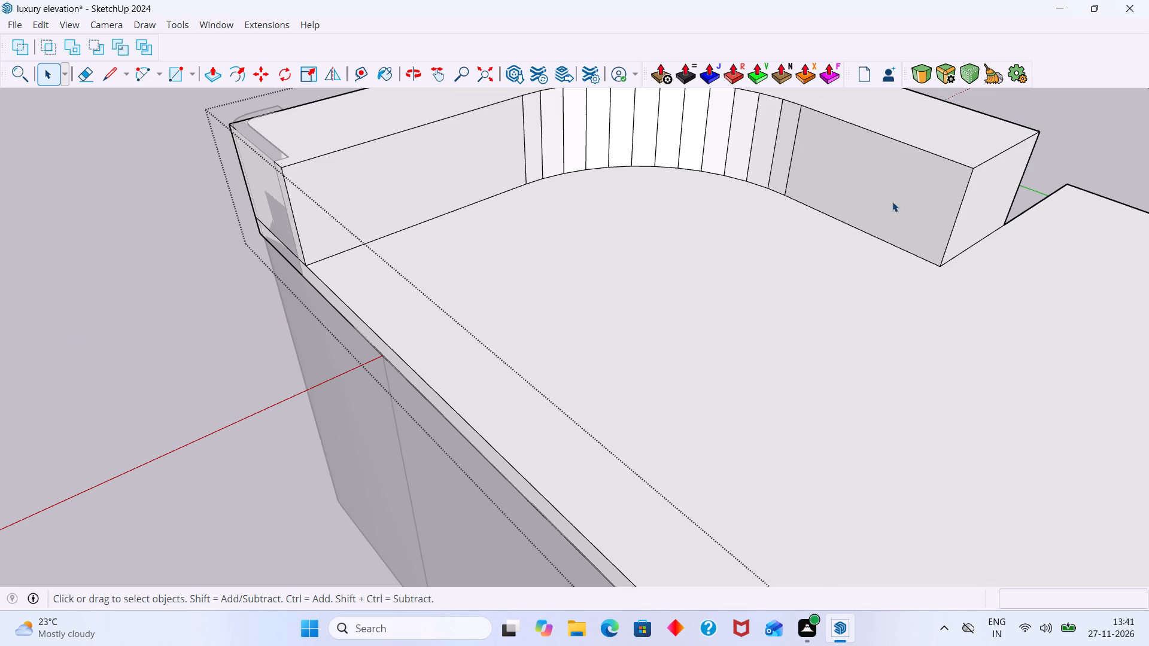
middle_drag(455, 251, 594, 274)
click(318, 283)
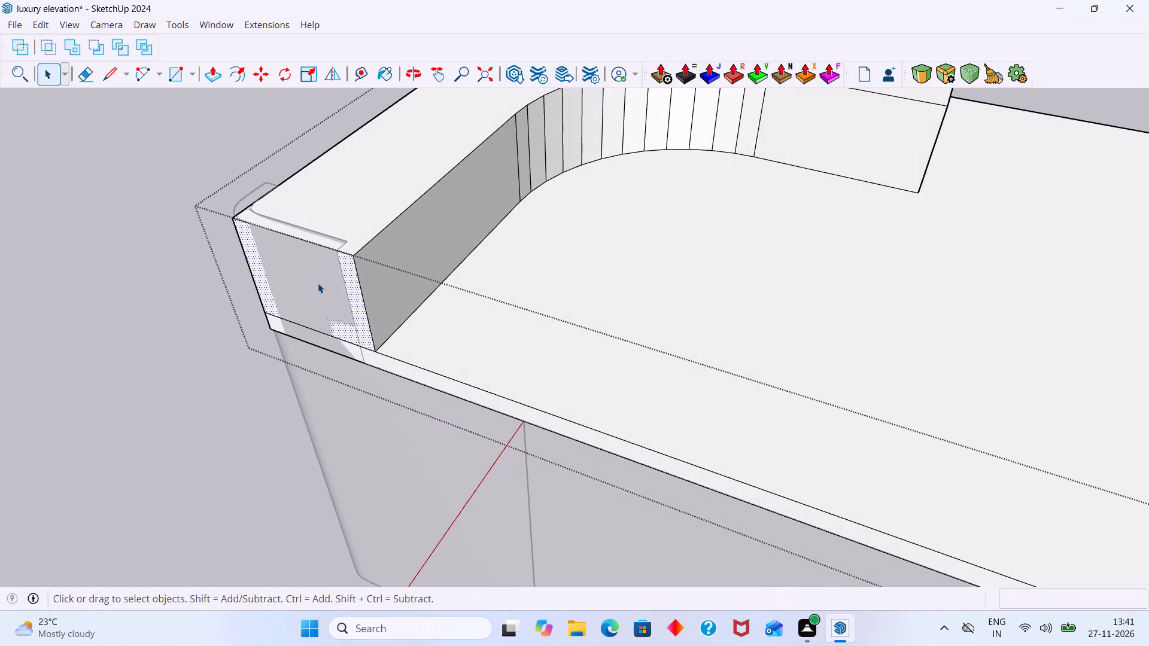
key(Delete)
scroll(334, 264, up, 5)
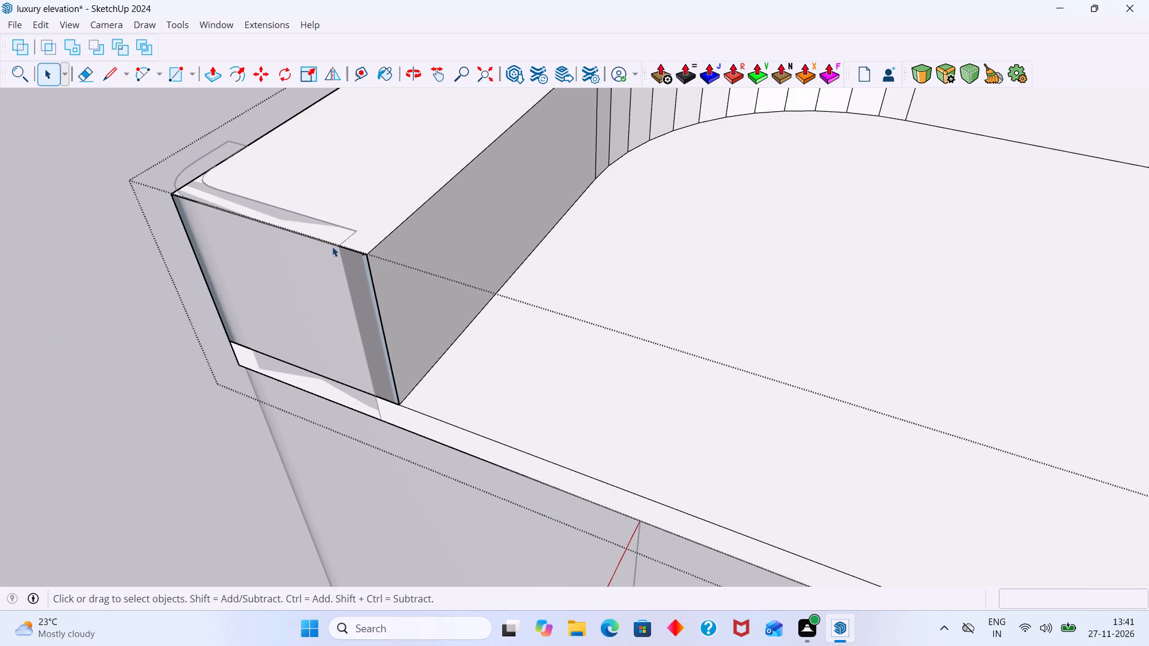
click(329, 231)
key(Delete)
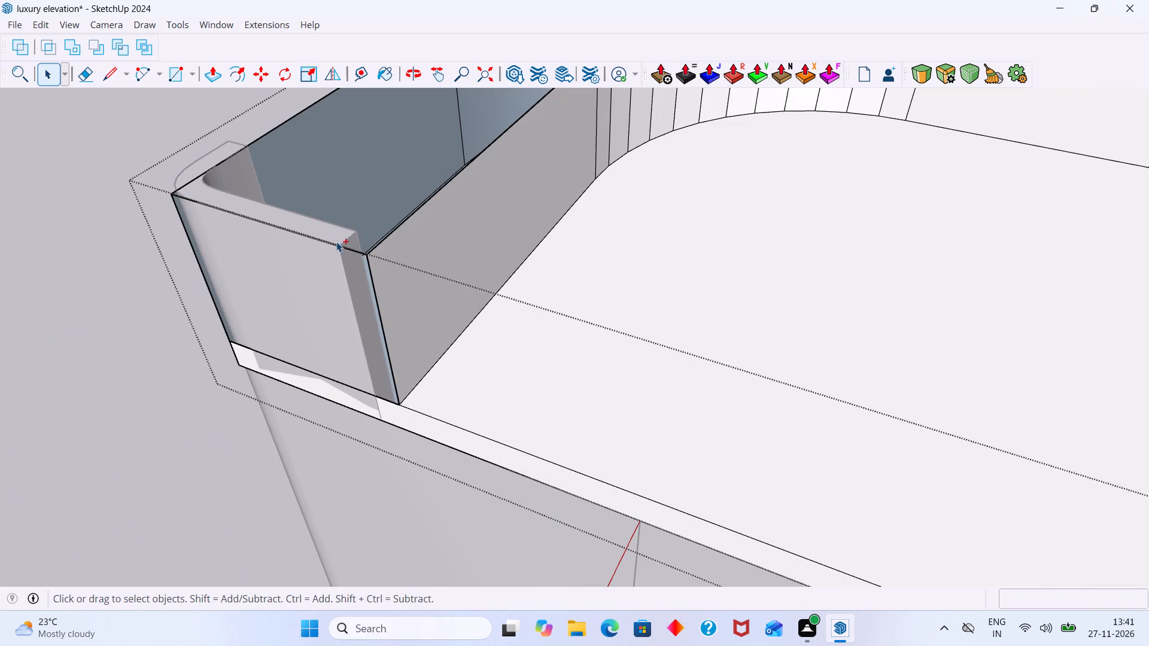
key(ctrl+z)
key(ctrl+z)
Undo the roof parapet's outward thickening and the earlier extension of its end face toward the side wall's corner.
scroll(364, 258, down, 9)
key(ctrl+z)
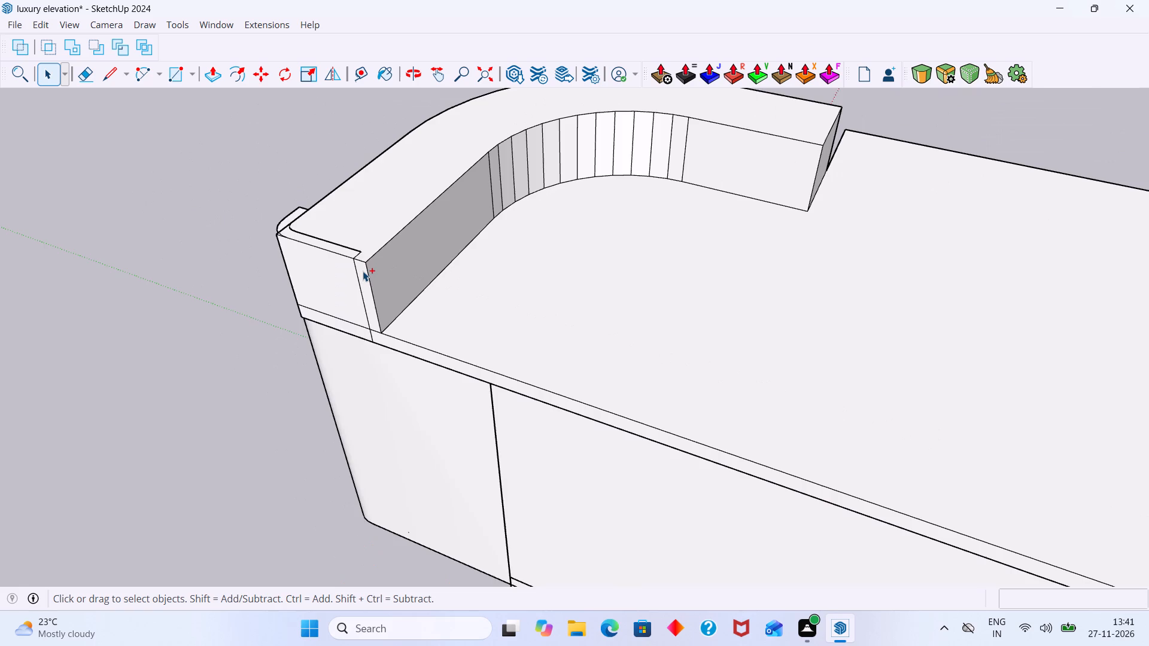
key(ctrl+z)
key(ctrl+z)
key(ctrl+z)
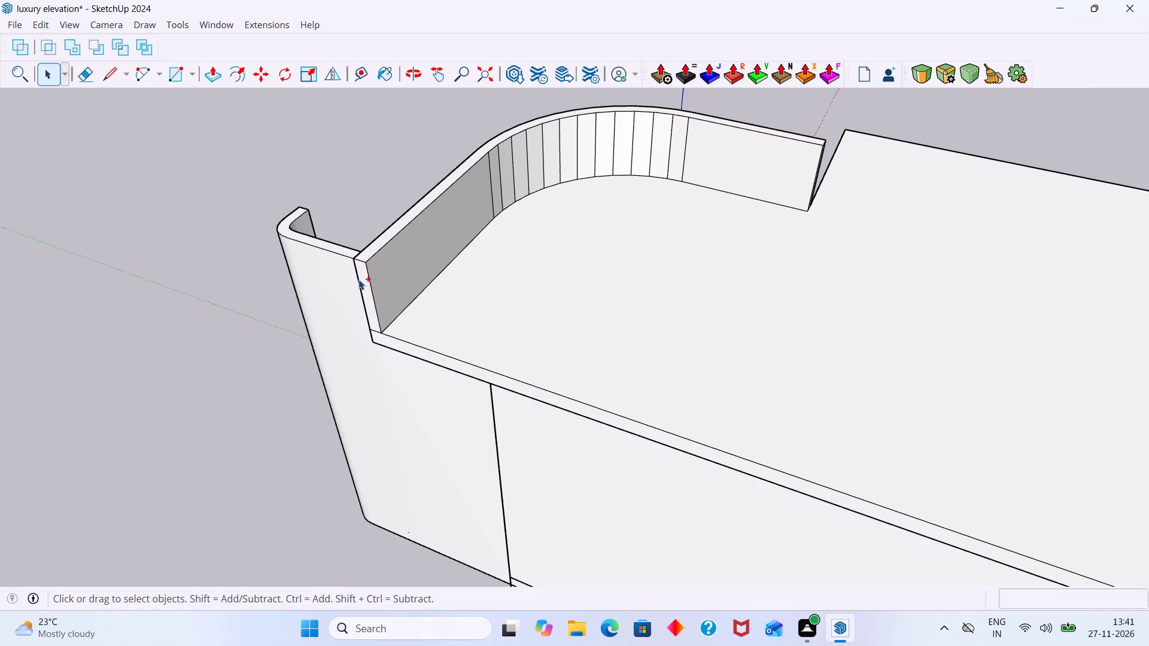
scroll(335, 301, down, 2)
middle_drag(361, 308, 383, 309)
scroll(369, 307, up, 1)
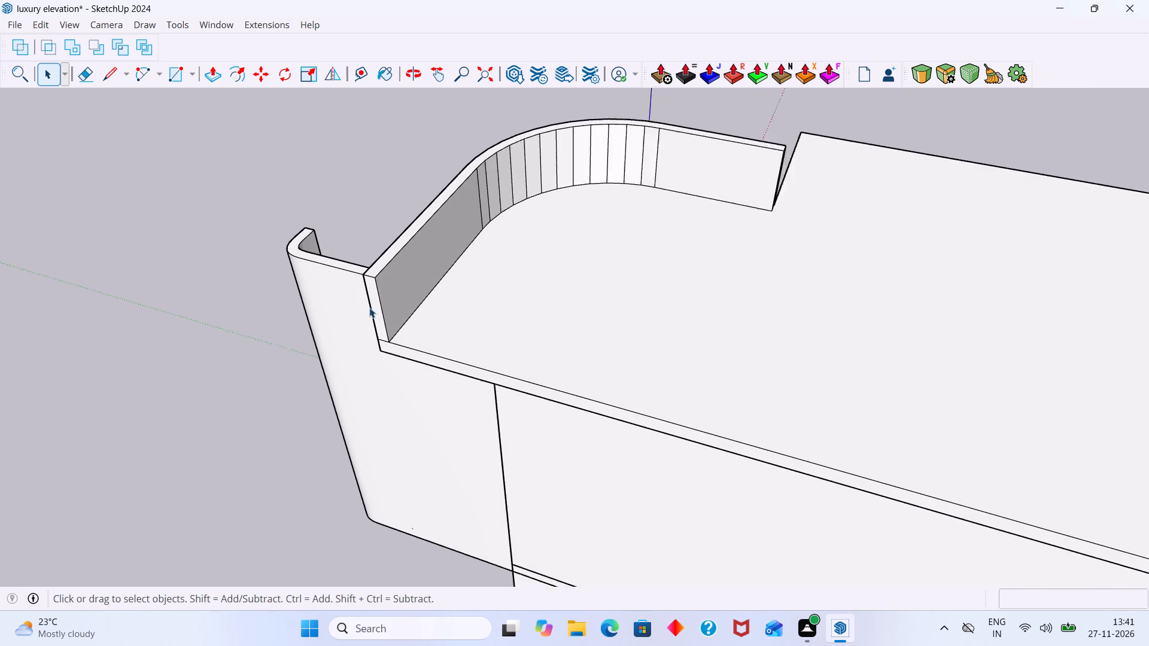
scroll(369, 307, up, 3)
middle_click(375, 304)
key(ctrl+z)
key(ctrl+z)
click(160, 360)
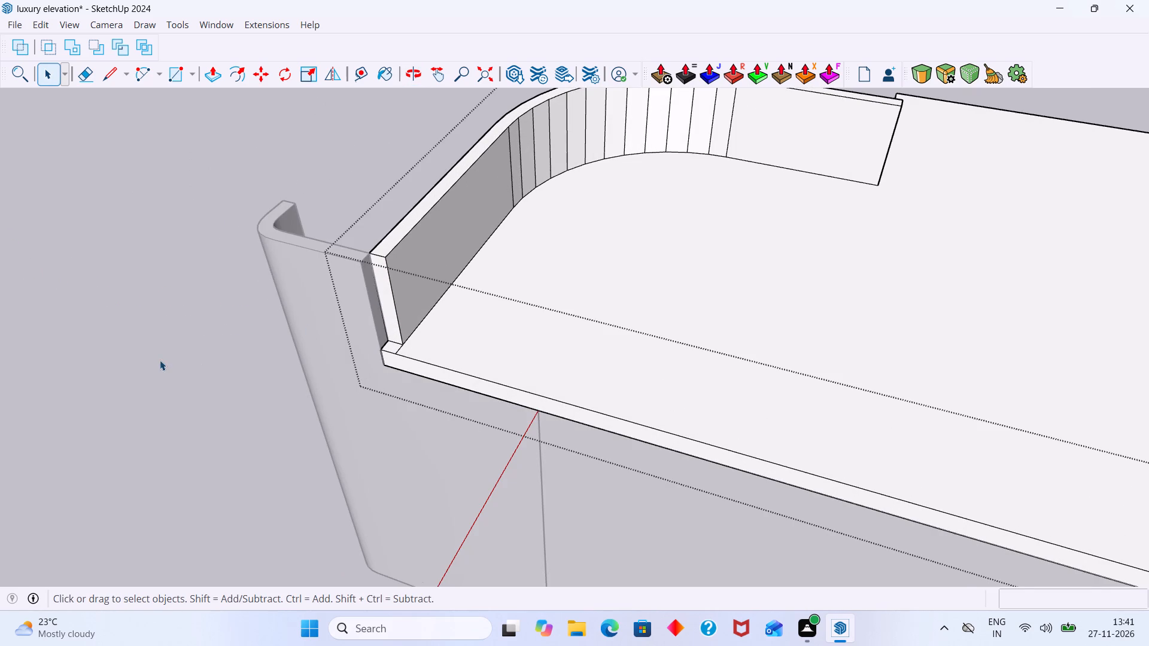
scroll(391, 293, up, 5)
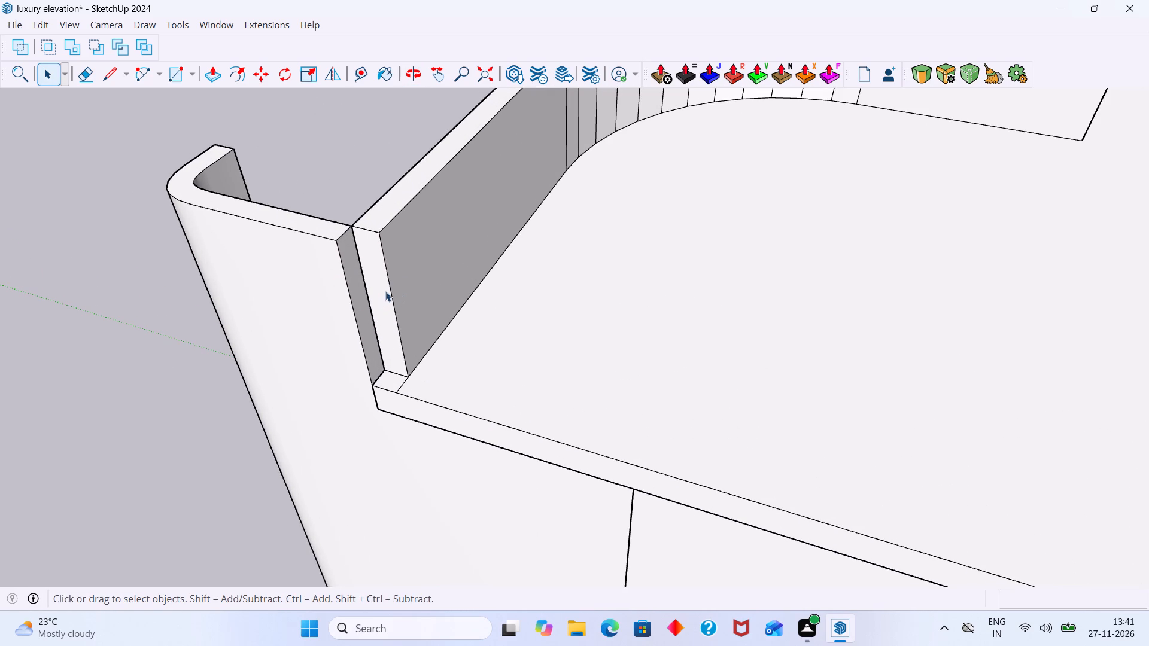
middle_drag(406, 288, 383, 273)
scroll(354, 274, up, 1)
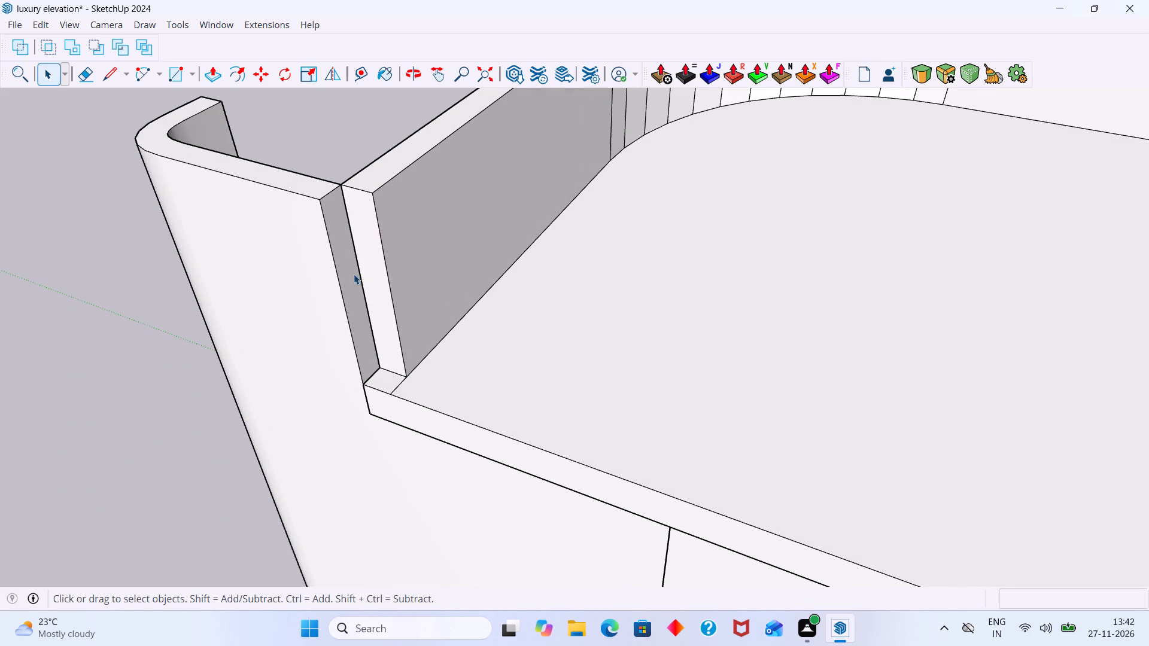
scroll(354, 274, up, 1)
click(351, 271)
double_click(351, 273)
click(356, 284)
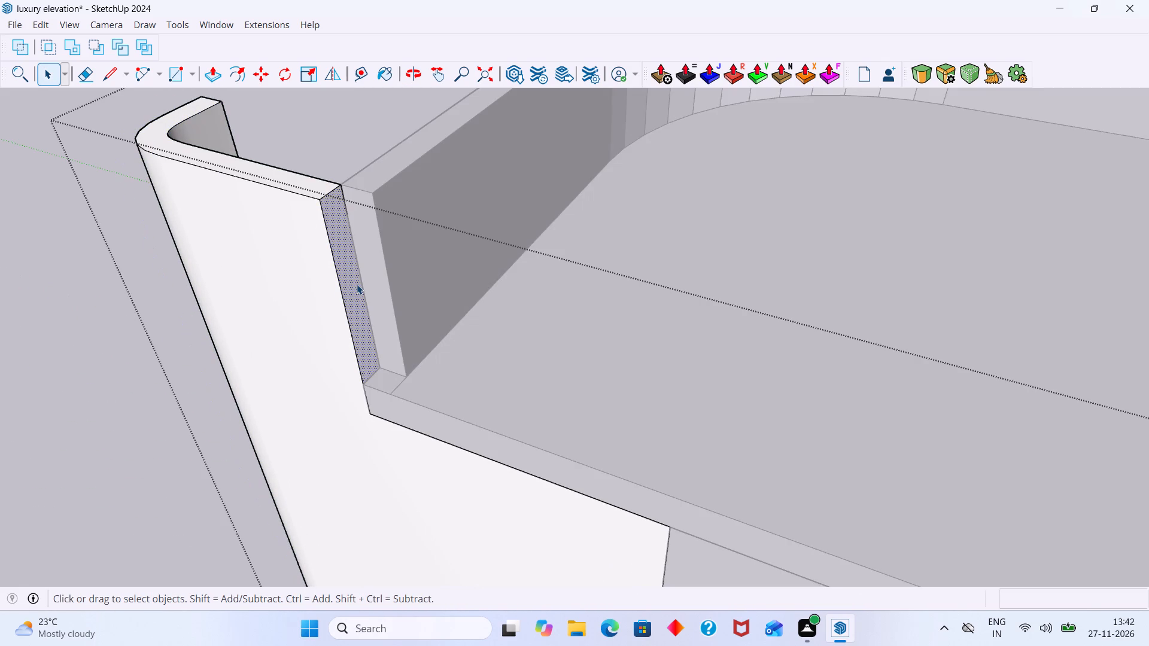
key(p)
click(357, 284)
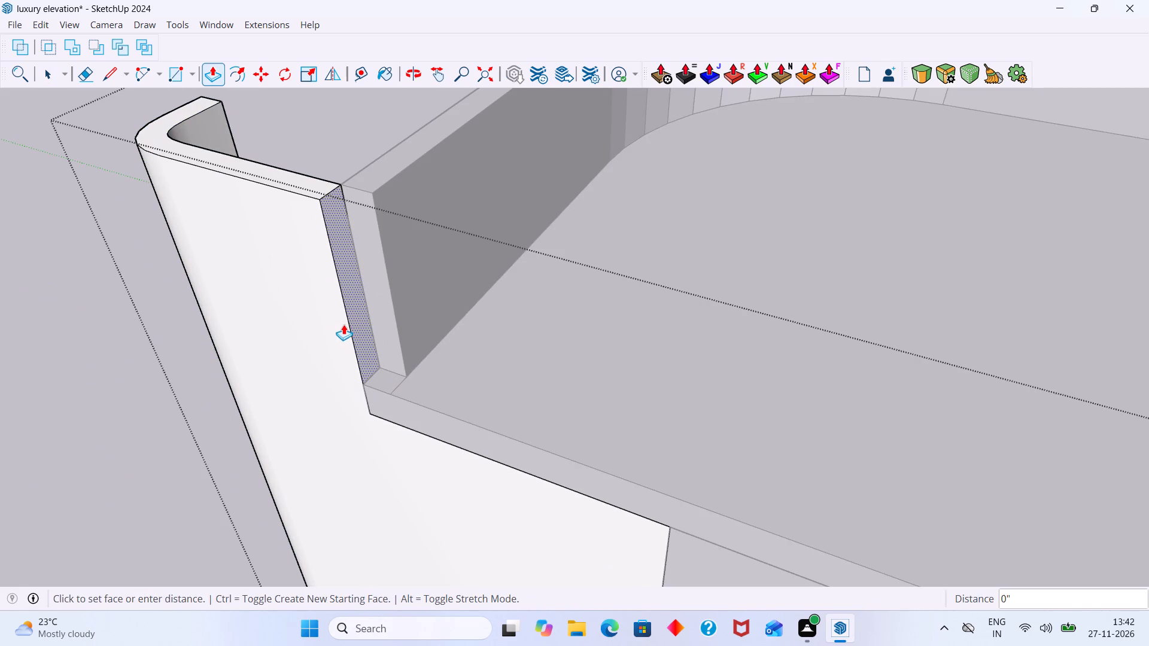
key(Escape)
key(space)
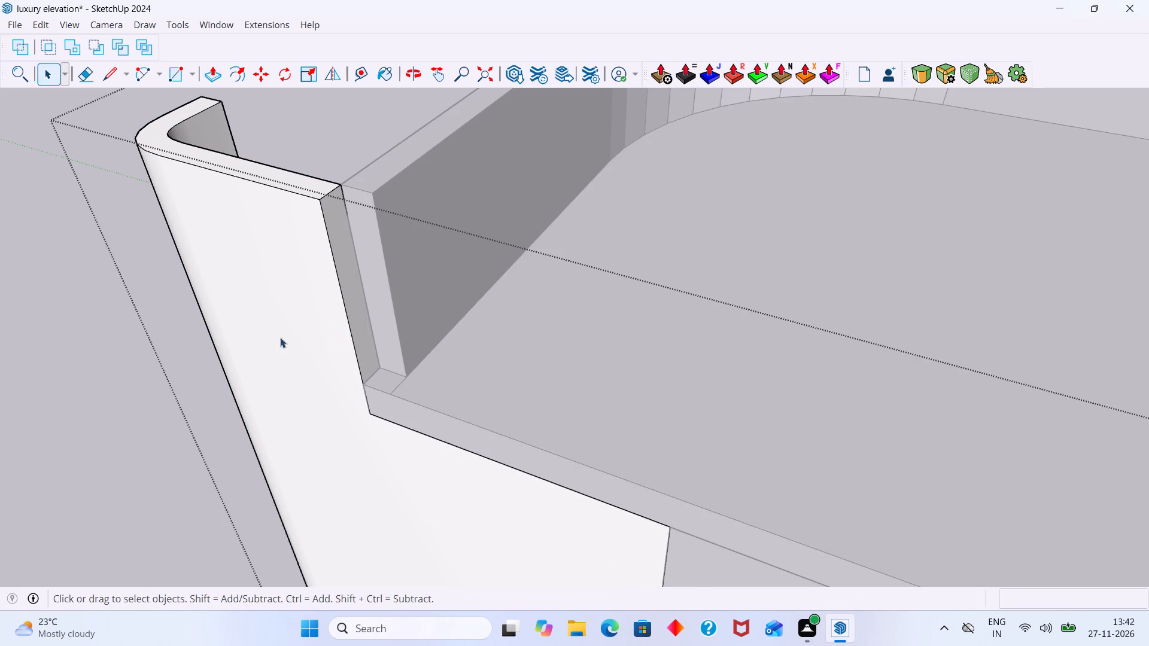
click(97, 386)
Push/Pull the thin roof parapet's end face outward until it is flush with the tall side wall's outer corner.
scroll(479, 310, up, 3)
scroll(392, 390, down, 3)
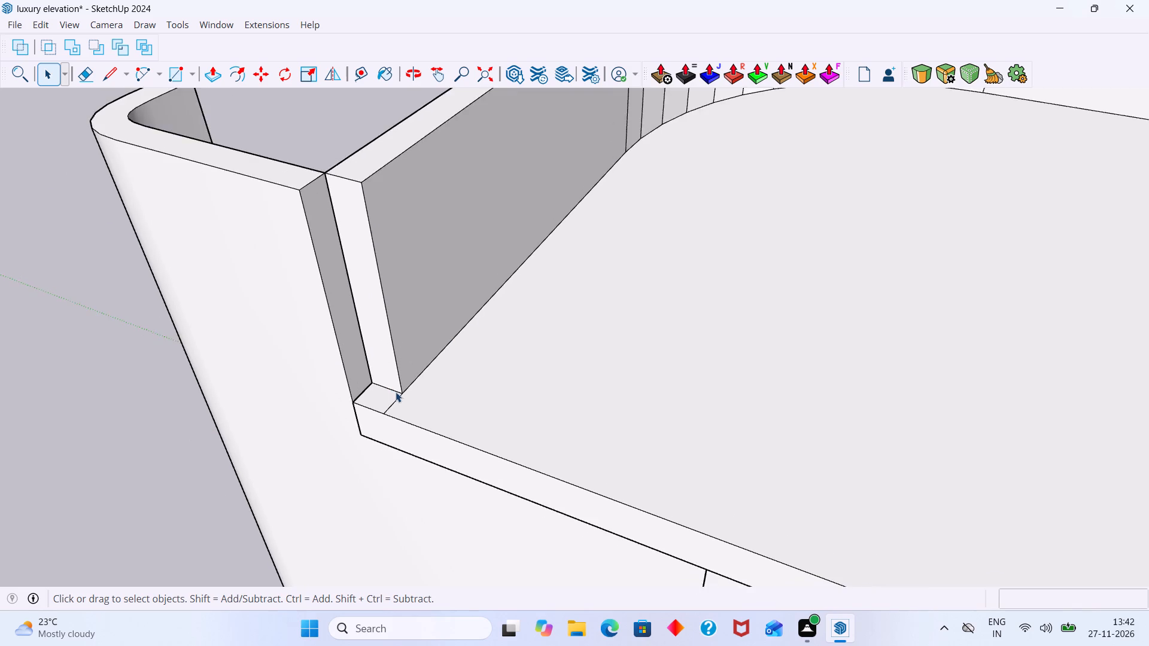
scroll(396, 392, down, 1)
scroll(391, 382, up, 2)
click(385, 333)
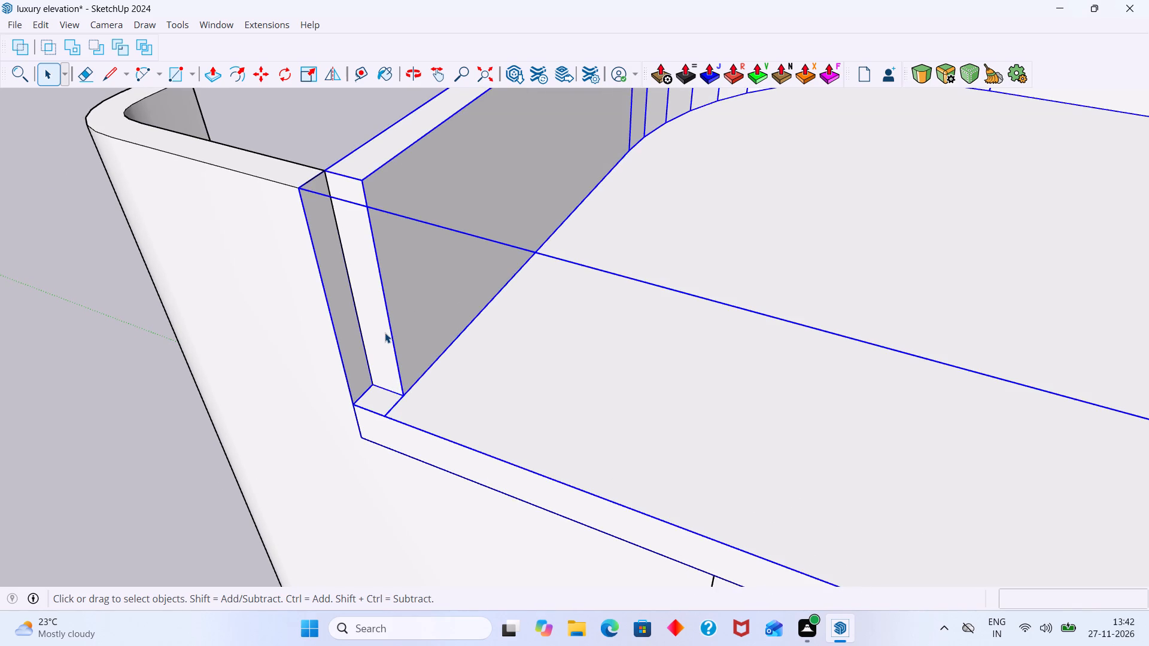
double_click(385, 333)
click(379, 338)
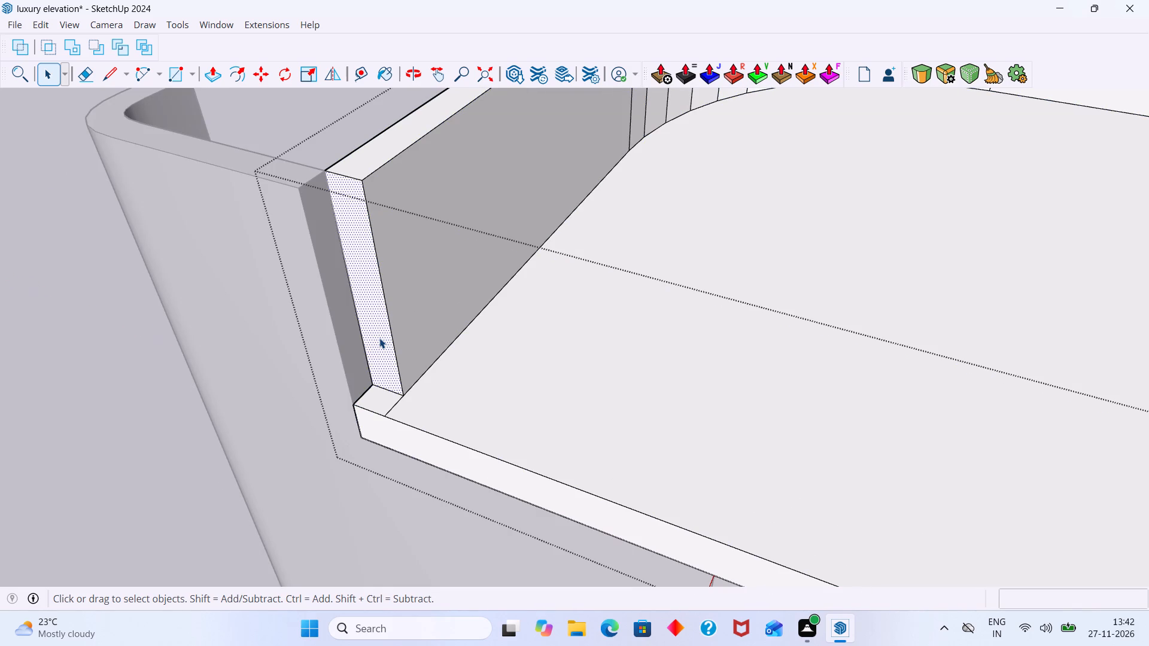
key(p)
click(379, 338)
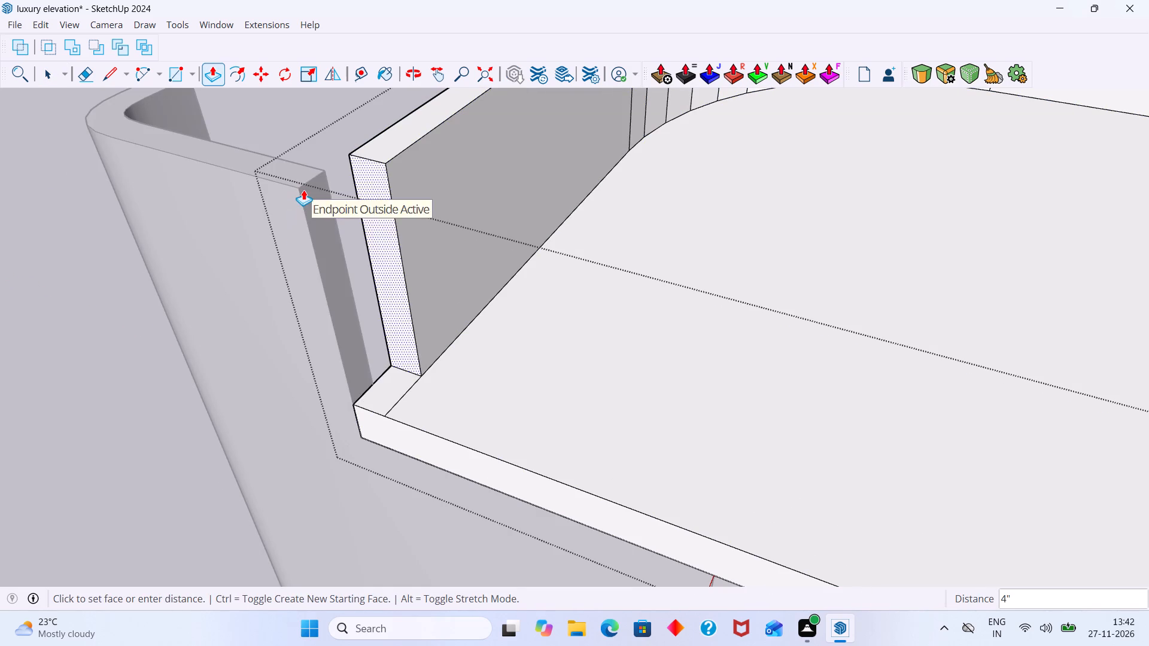
click(301, 188)
key(space)
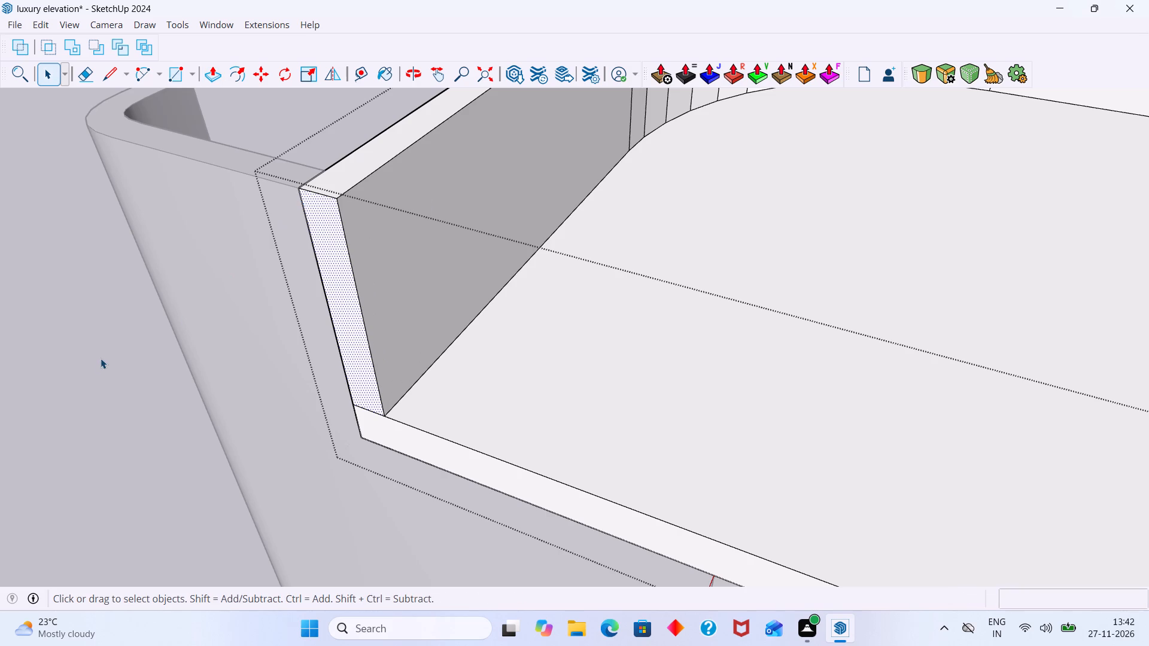
click(96, 364)
scroll(239, 288, down, 12)
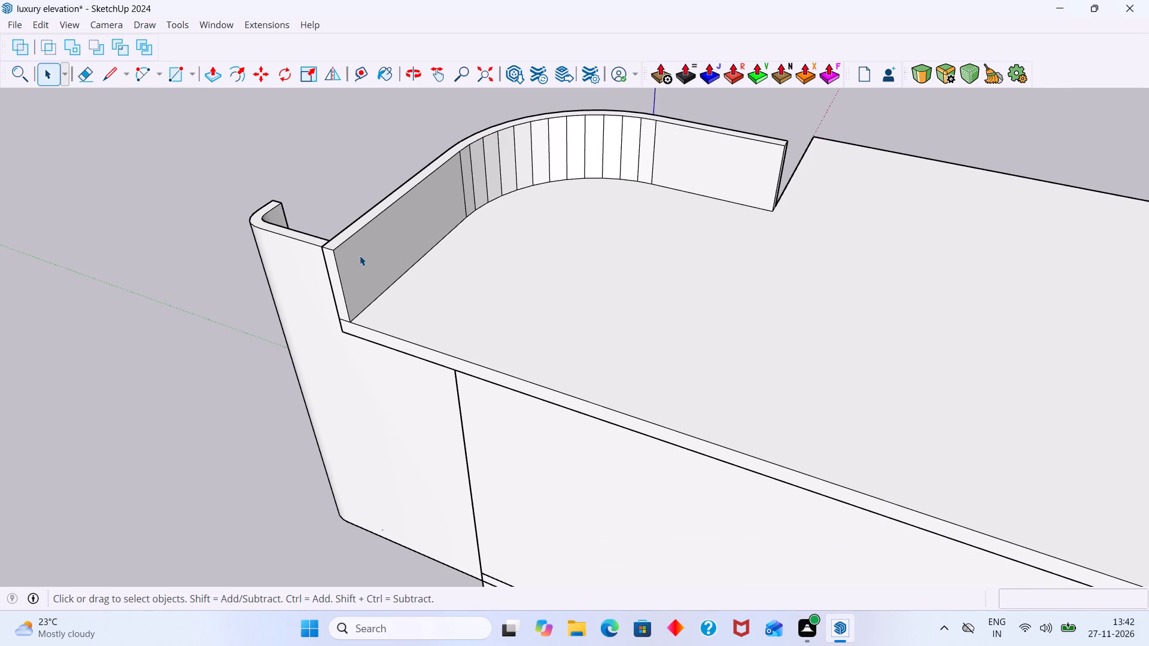
Undo the Push/Pull that extended the roof parapet's end face to the side wall's outer corner.
key(ctrl+z)
key(ctrl+z)
key(space)
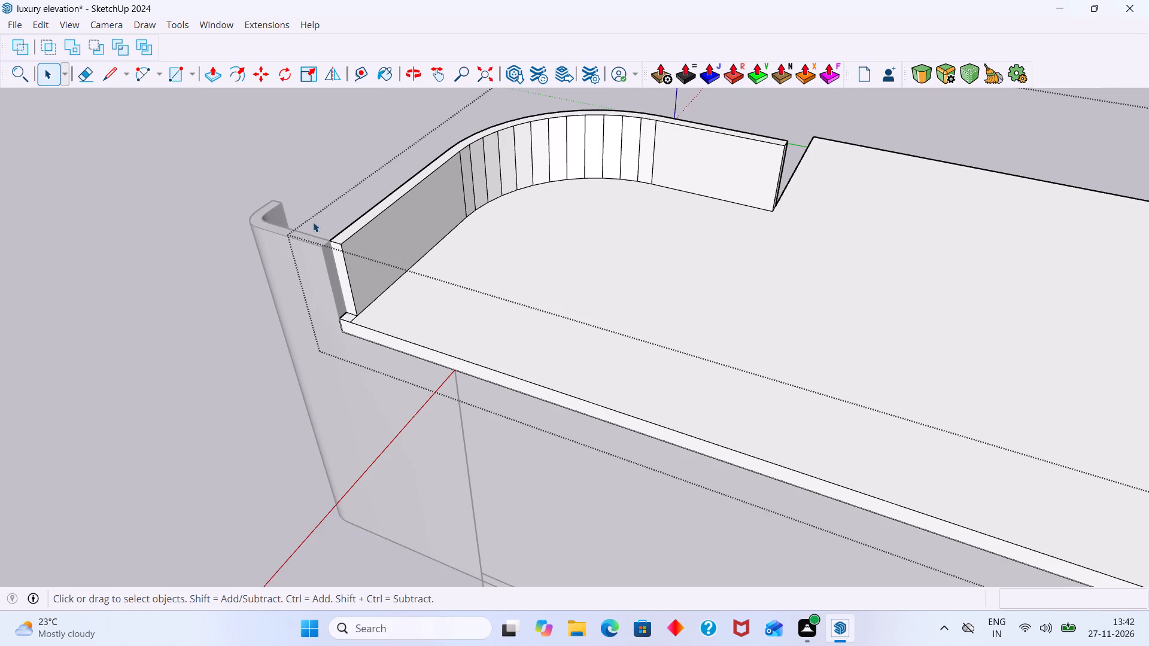
Thicken the roof parapet's straight and curved outer faces together outward by about 2' 8" with Round Push Pull.
click(166, 237)
middle_drag(456, 231, 309, 259)
scroll(343, 219, up, 4)
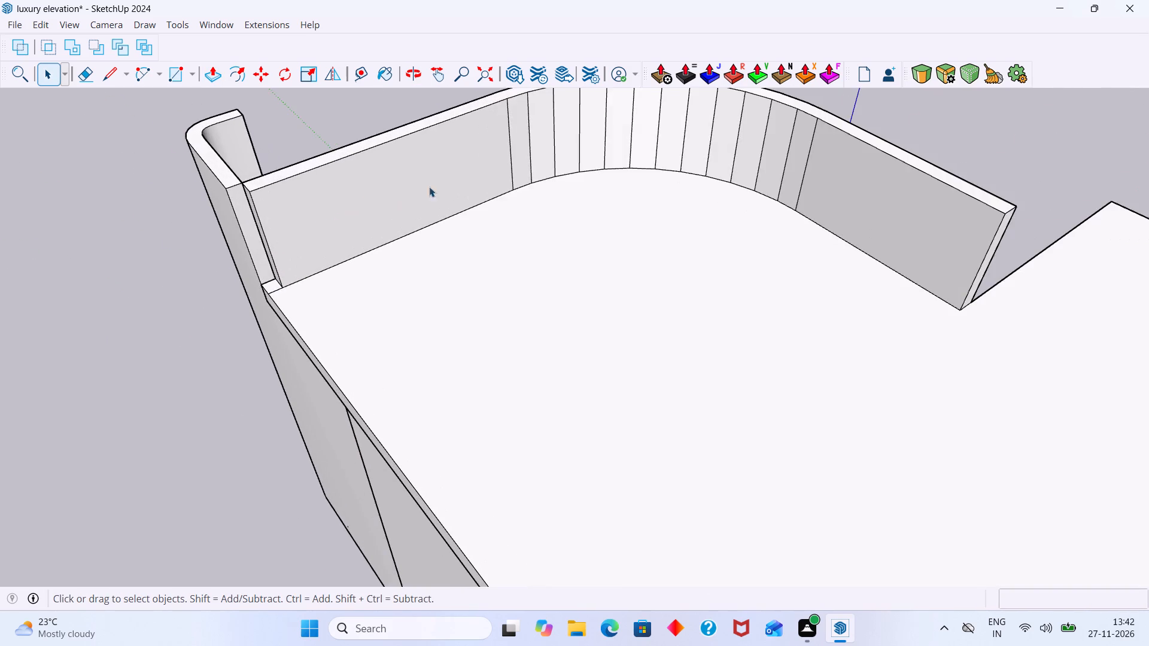
scroll(431, 187, down, 9)
shift+middle_drag(539, 217, 537, 278)
middle_drag(484, 284, 1082, 308)
middle_drag(833, 304, 1055, 272)
scroll(835, 283, up, 4)
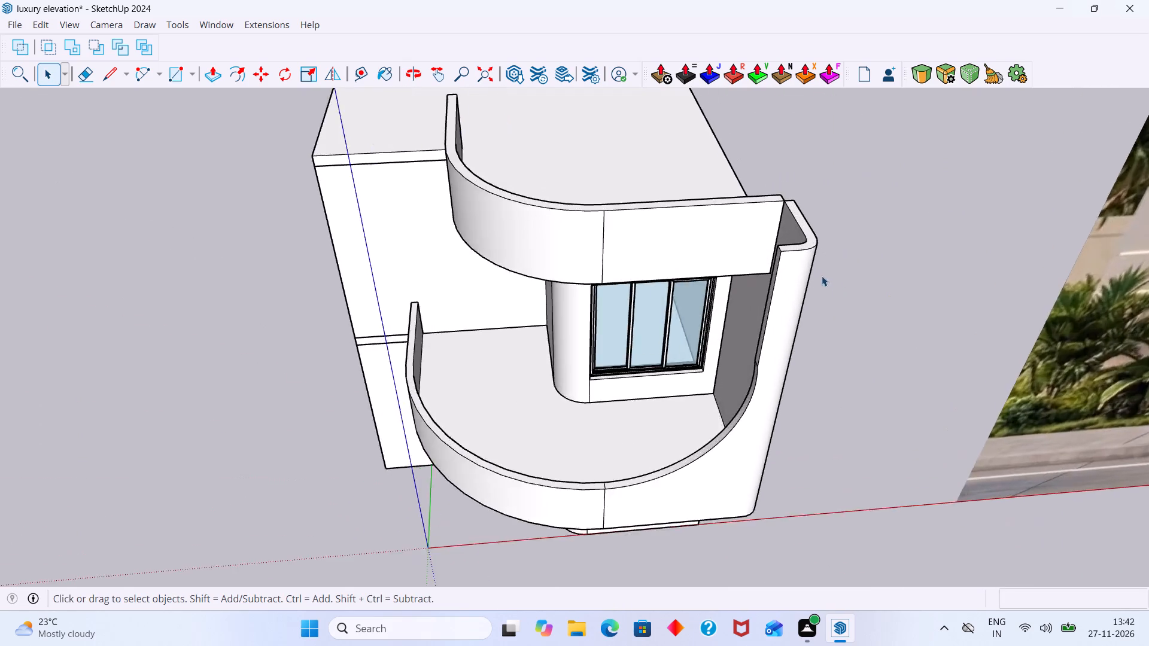
scroll(822, 276, up, 2)
click(645, 237)
double_click(640, 231)
click(646, 237)
middle_drag(672, 240, 832, 228)
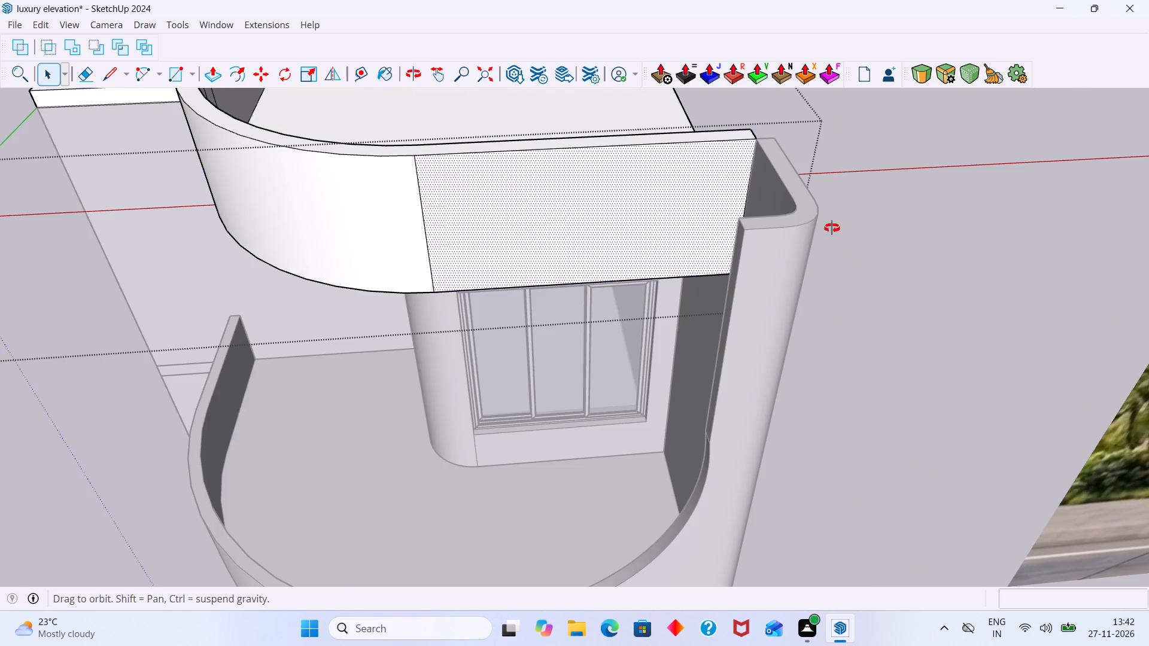
middle_drag(832, 228, 882, 223)
scroll(610, 246, up, 2)
shift+click(599, 238)
shift+middle_drag(692, 218, 1091, 132)
shift+click(555, 136)
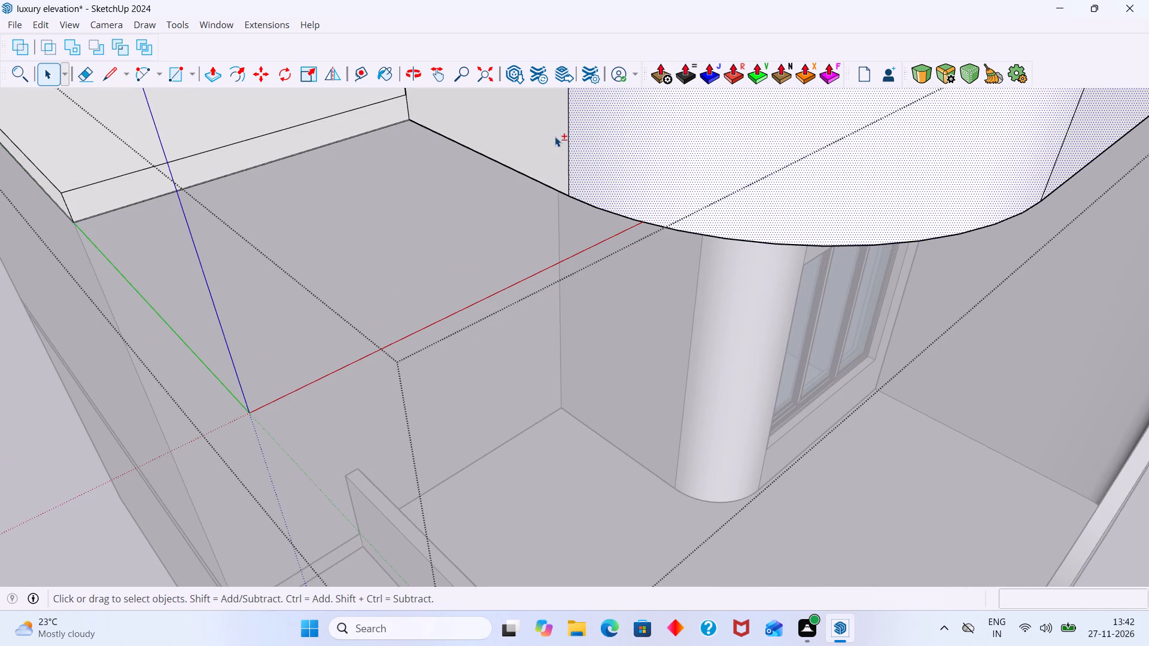
scroll(557, 139, down, 16)
shift+middle_drag(598, 190, 414, 285)
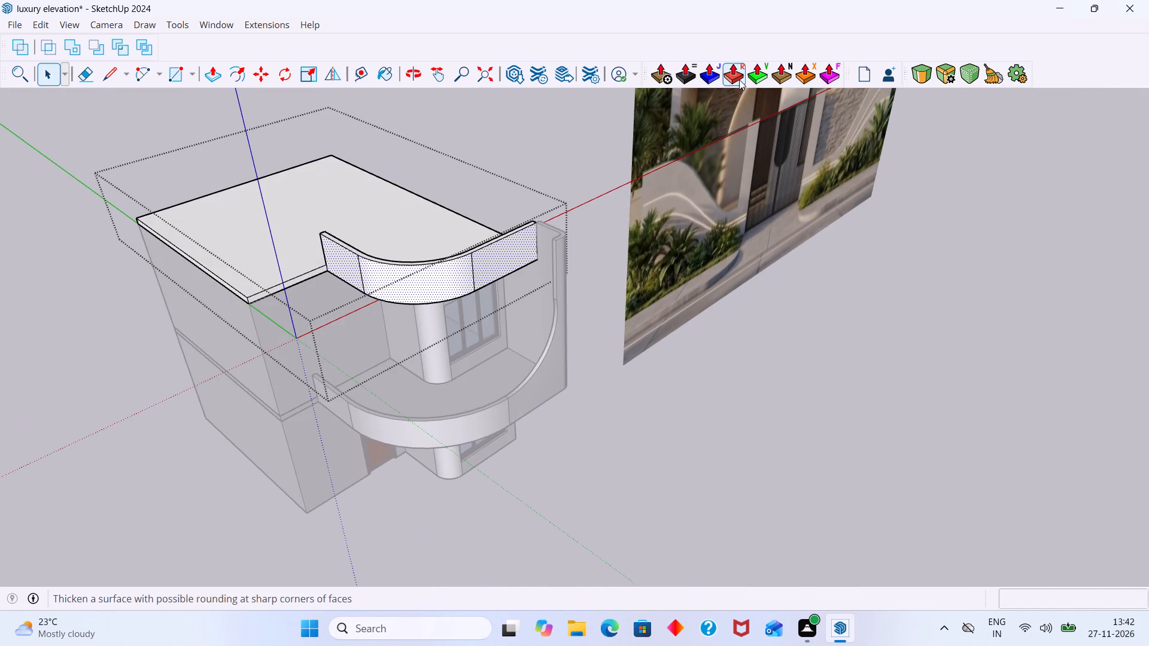
click(739, 80)
scroll(427, 278, up, 14)
click(426, 207)
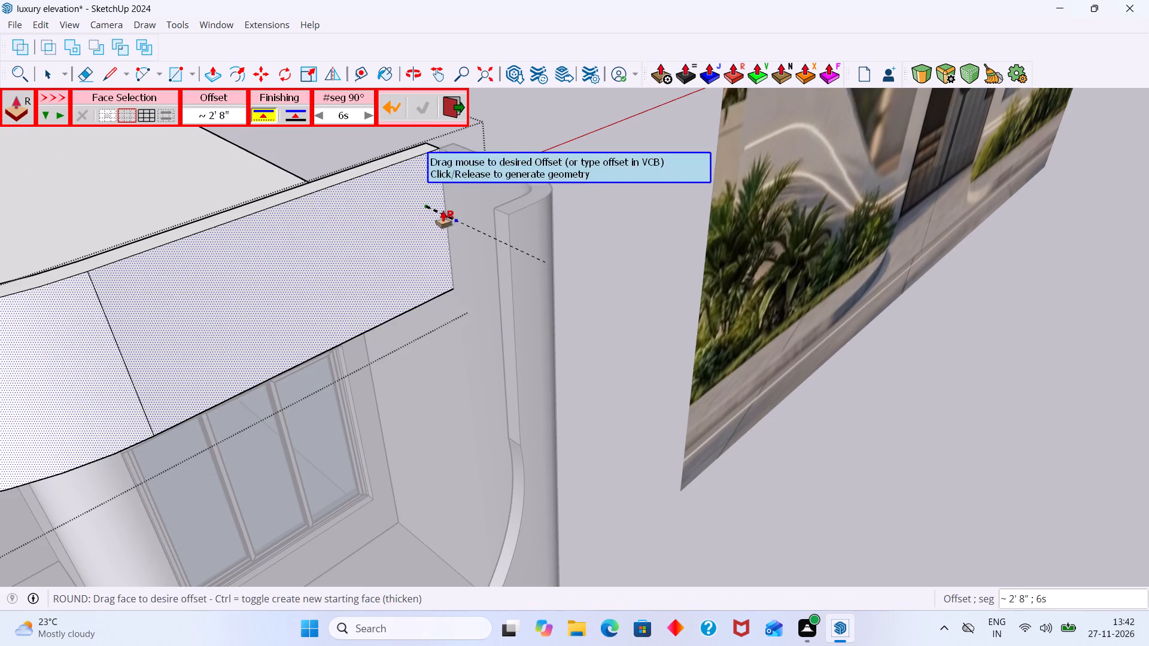
scroll(487, 213, up, 5)
middle_drag(501, 218, 408, 291)
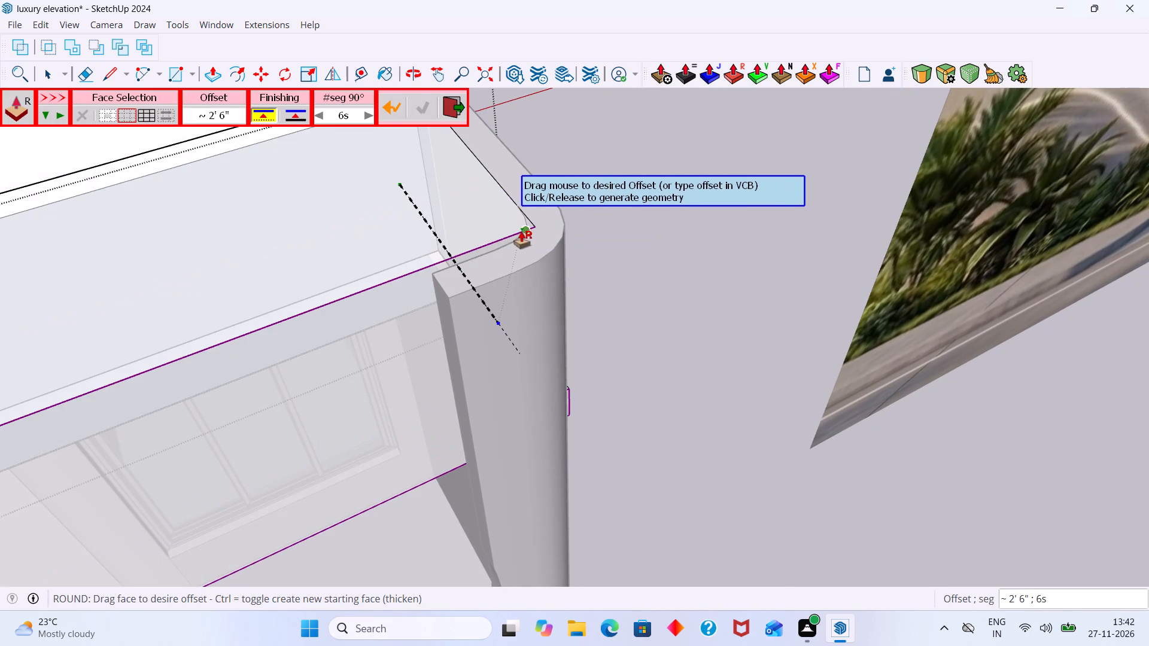
click(431, 270)
key(space)
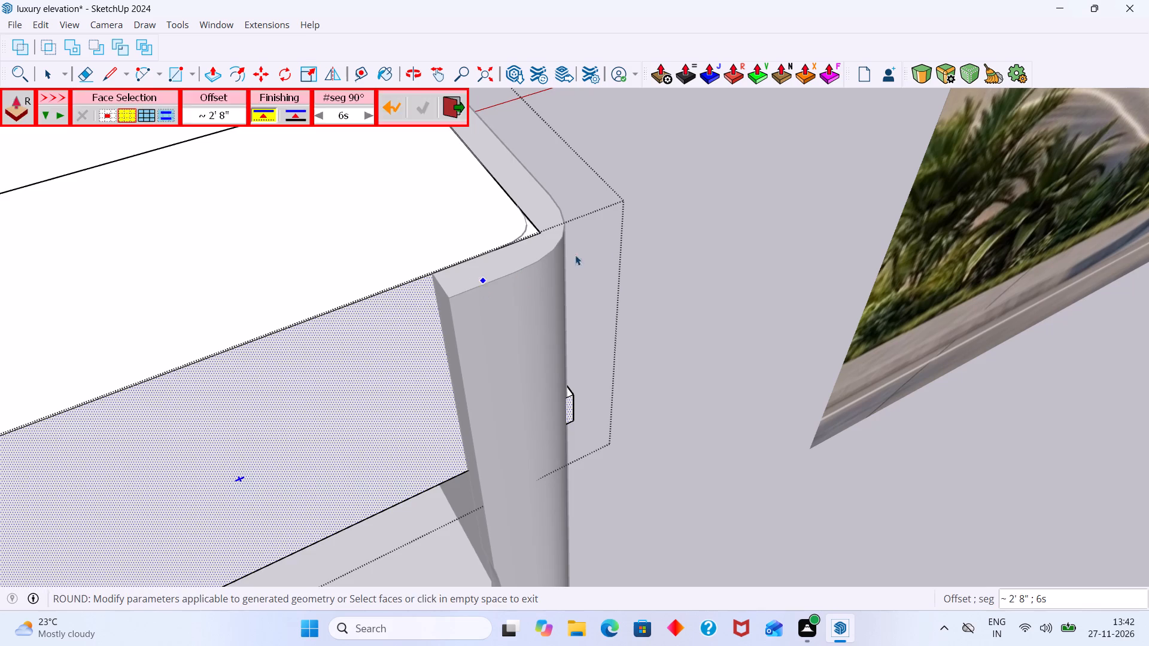
click(728, 184)
Examine the corner where the thickened roof parapet meets the tall side wall's rounded top, and the parapet's overall shape.
scroll(546, 244, up, 10)
middle_drag(549, 214, 484, 226)
scroll(492, 215, up, 7)
scroll(539, 190, up, 4)
click(539, 194)
scroll(539, 200, down, 4)
shift+middle_drag(554, 201, 538, 331)
scroll(537, 325, down, 3)
double_click(507, 341)
click(516, 342)
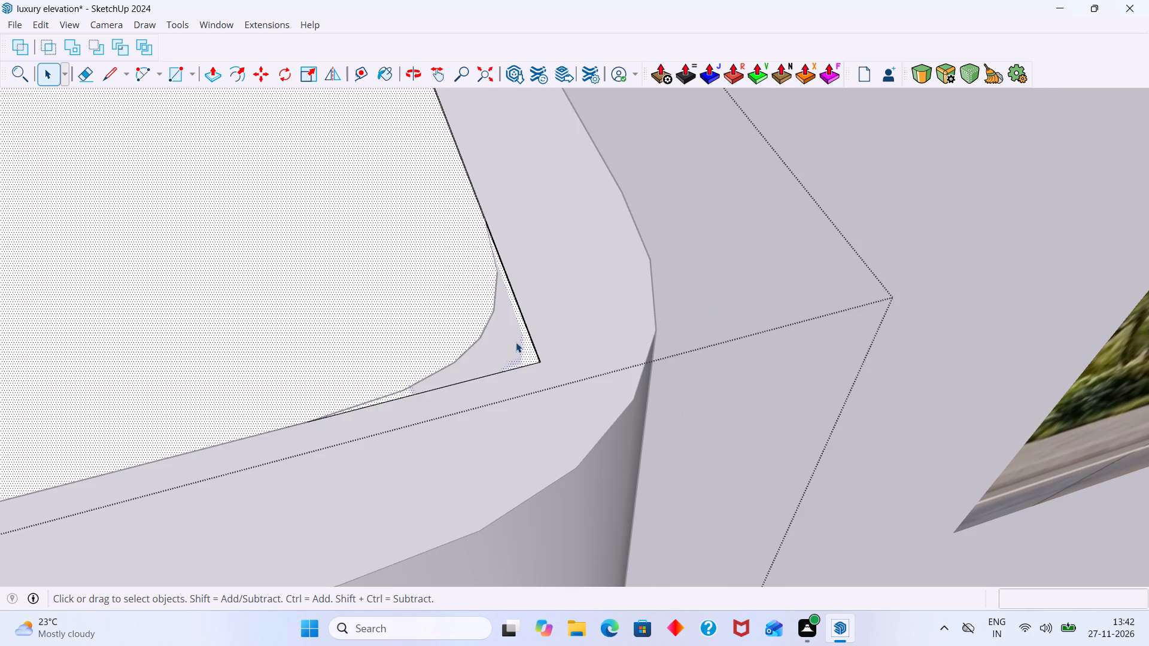
click(520, 345)
click(834, 211)
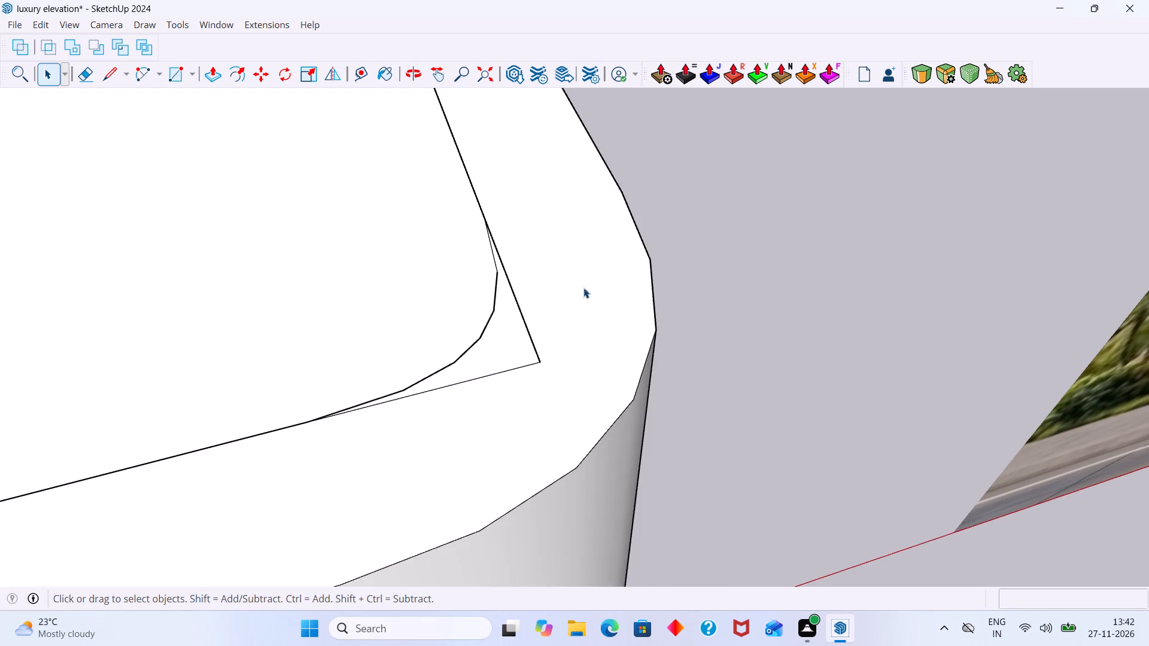
scroll(449, 326, up, 3)
scroll(490, 273, up, 7)
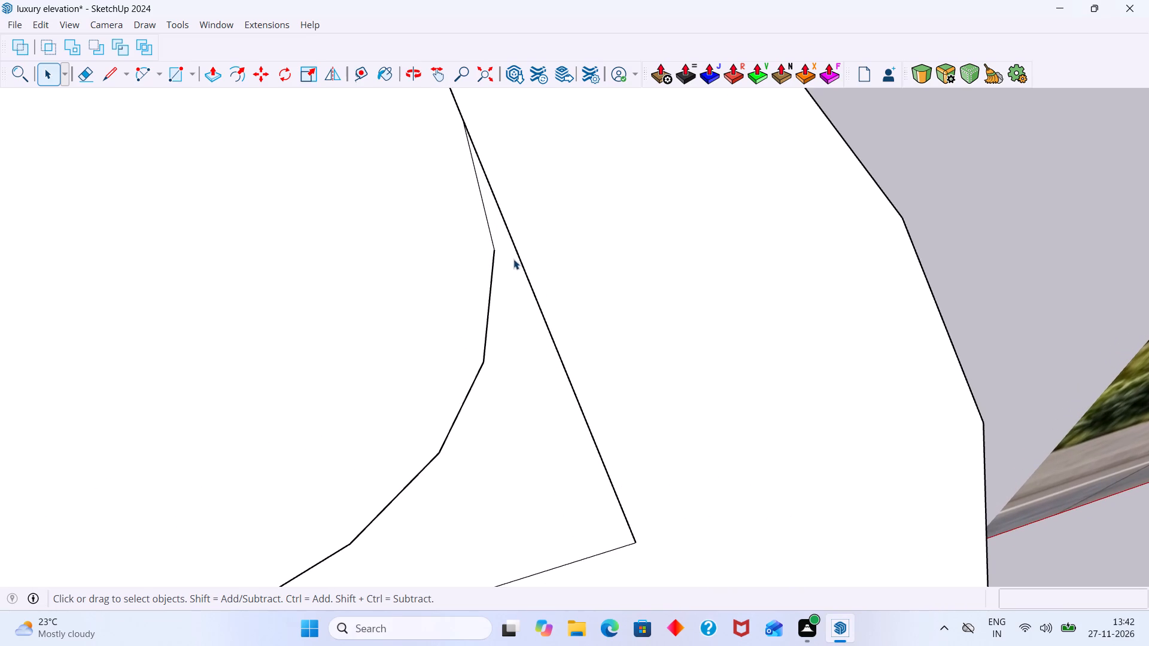
scroll(514, 259, down, 20)
scroll(514, 259, down, 11)
middle_drag(557, 367, 523, 220)
shift+scroll(522, 223, down, 2)
shift+middle_drag(542, 255, 625, 329)
middle_drag(556, 316, 850, 407)
middle_drag(741, 386, 883, 401)
scroll(777, 394, up, 2)
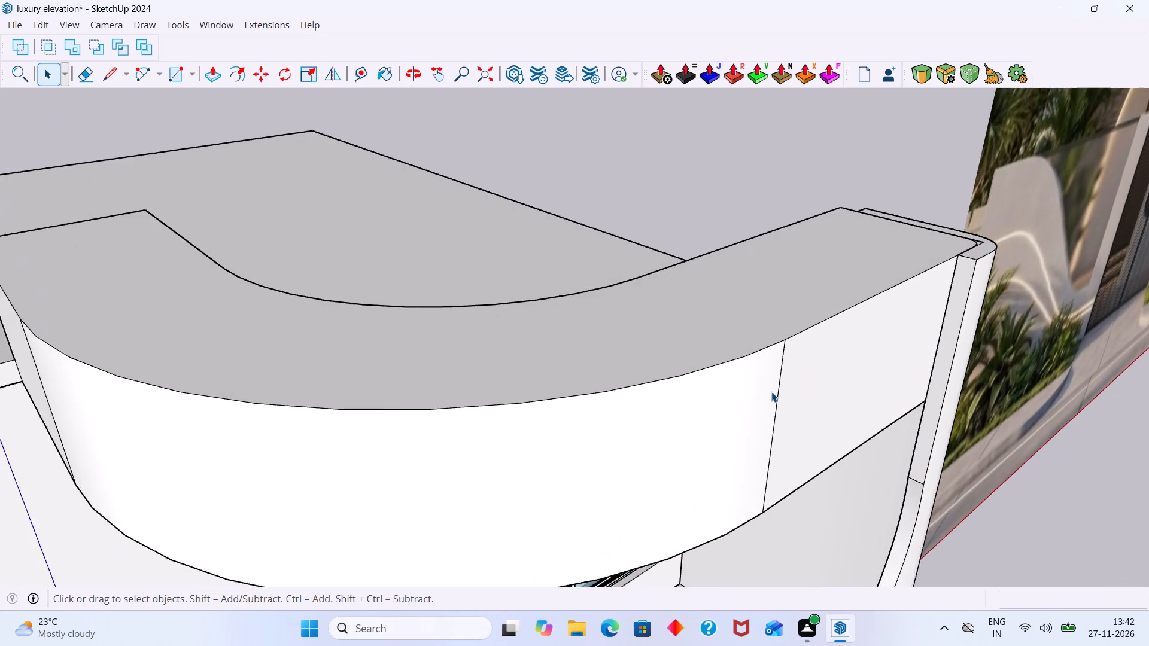
scroll(771, 392, up, 1)
scroll(761, 411, down, 15)
middle_drag(710, 414, 946, 420)
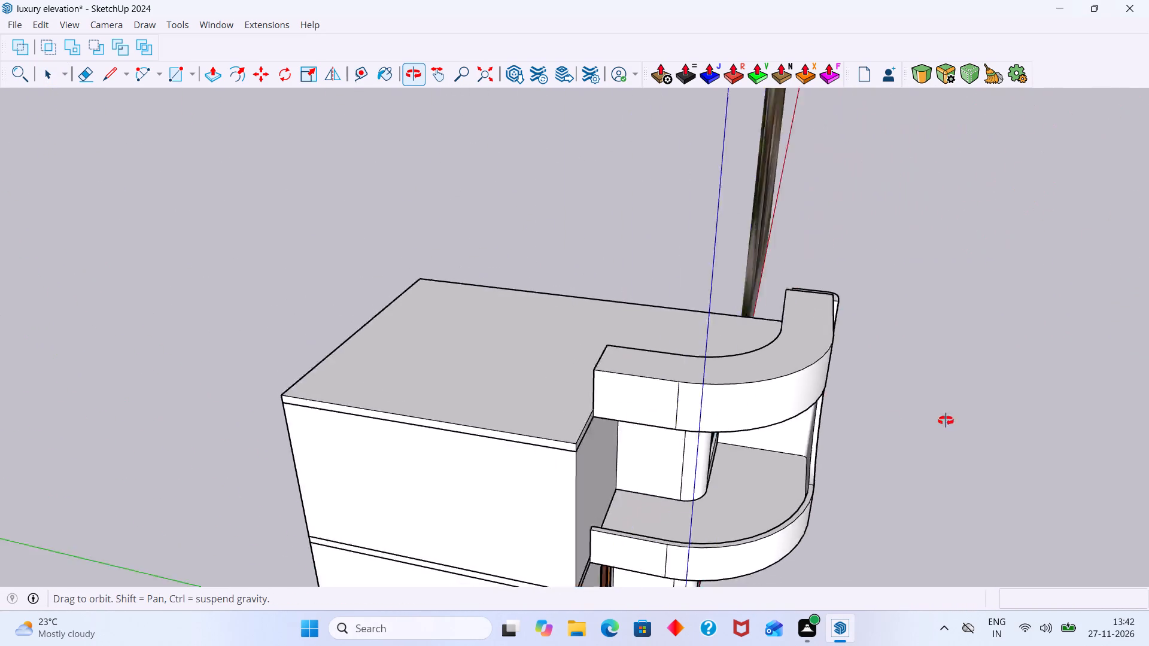
middle_drag(946, 420, 1013, 419)
middle_drag(665, 414, 965, 423)
middle_drag(688, 404, 828, 404)
shift+middle_drag(633, 414, 496, 482)
middle_drag(487, 472, 650, 442)
Push all the parapet's inner faces, both straight runs and every curved strip, outward about 1' 10" with Round Push Pull to thin it.
scroll(521, 338, up, 1)
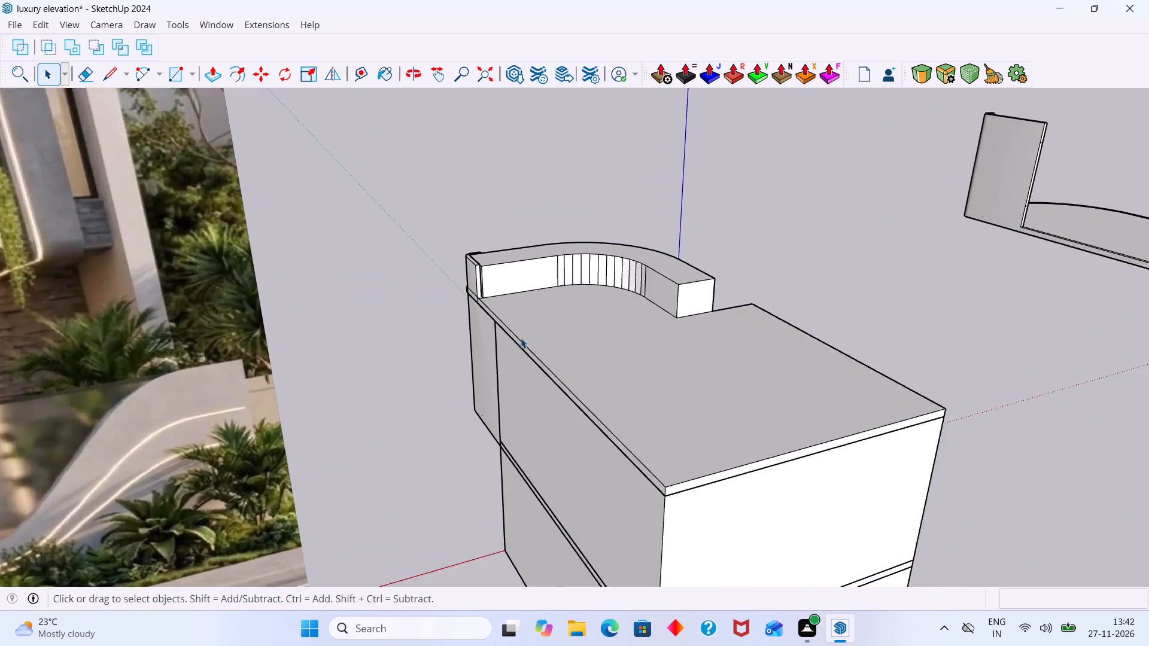
scroll(521, 338, up, 7)
middle_drag(492, 247, 387, 401)
scroll(364, 410, up, 9)
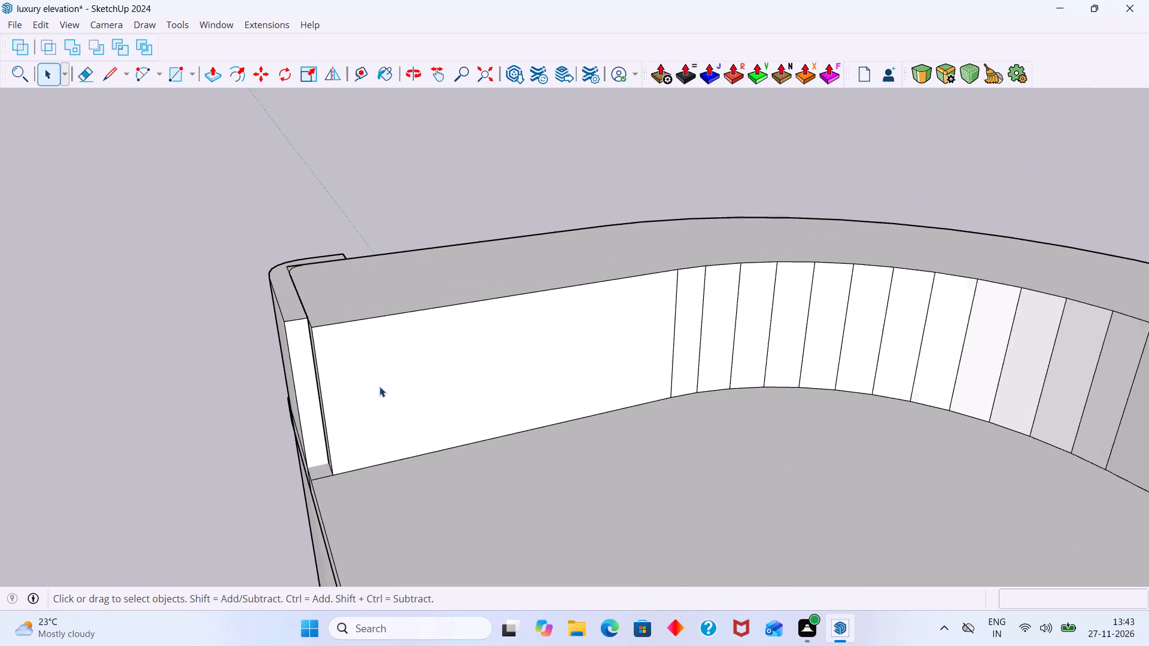
scroll(379, 386, up, 1)
middle_drag(390, 400, 440, 415)
scroll(431, 391, up, 3)
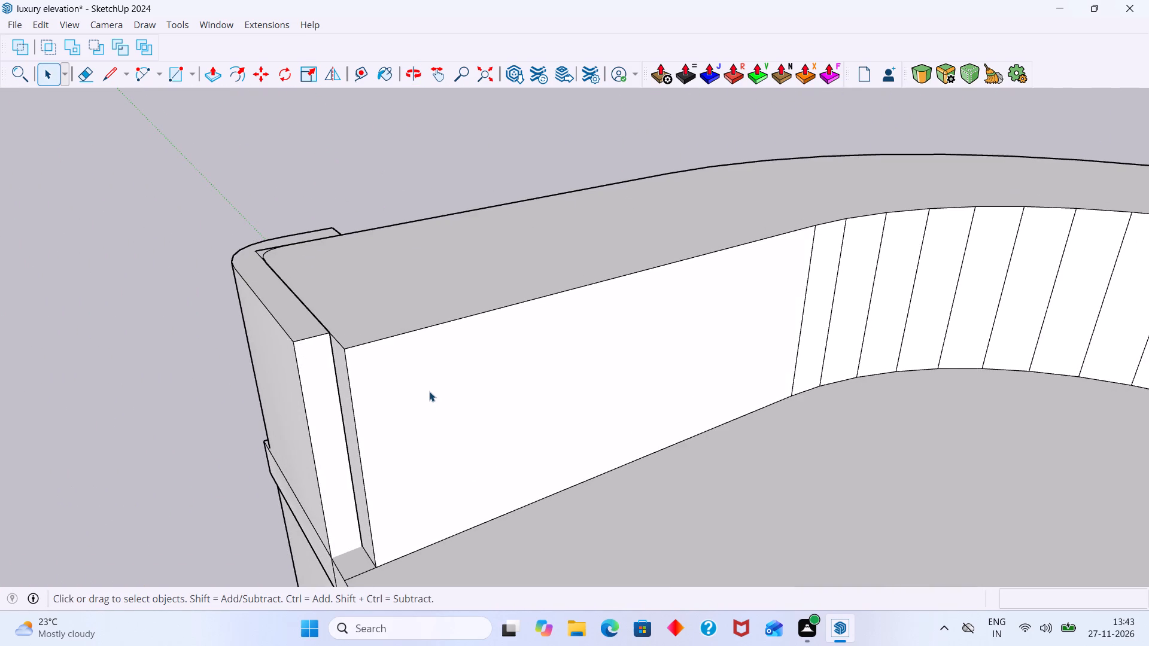
scroll(429, 391, up, 2)
scroll(429, 391, down, 13)
scroll(704, 359, up, 2)
click(904, 400)
double_click(925, 404)
double_click(914, 407)
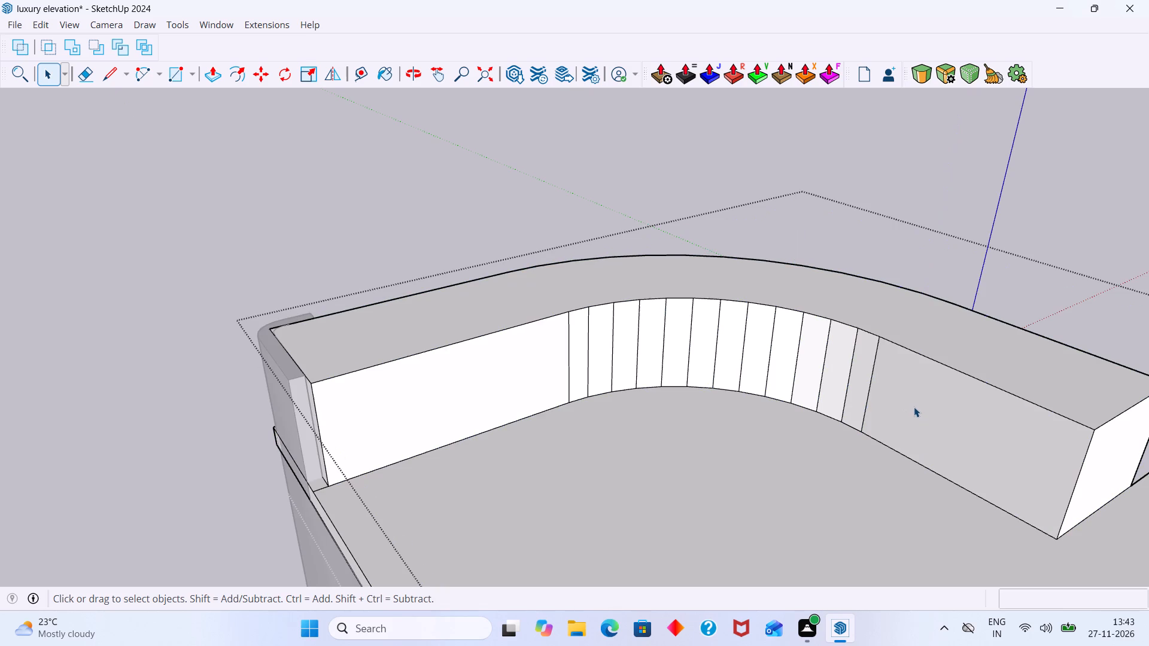
click(910, 407)
shift+scroll(854, 394, up, 7)
shift+click(856, 373)
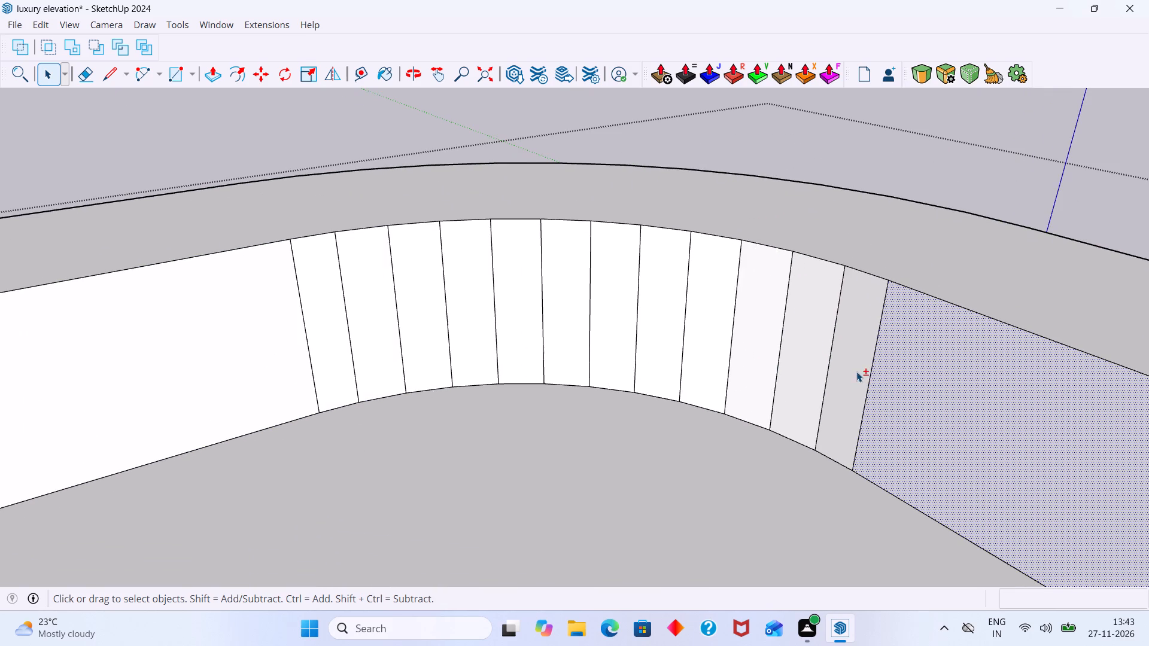
shift+click(813, 351)
shift+click(776, 343)
shift+click(718, 346)
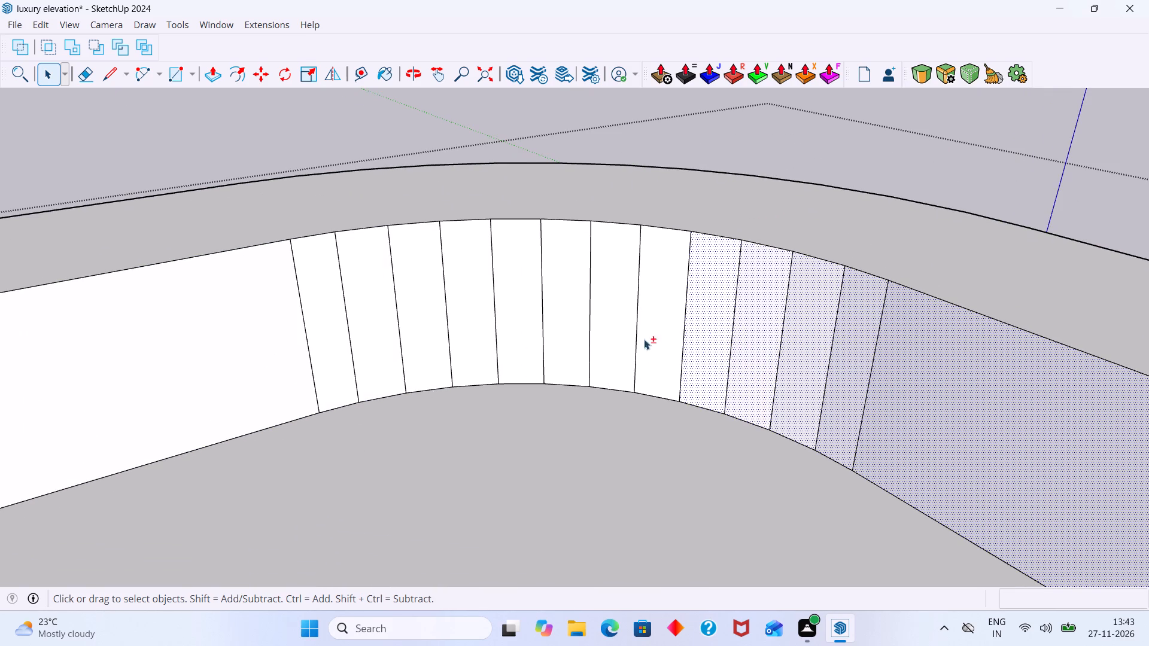
shift+click(662, 326)
shift+click(612, 324)
shift+click(567, 327)
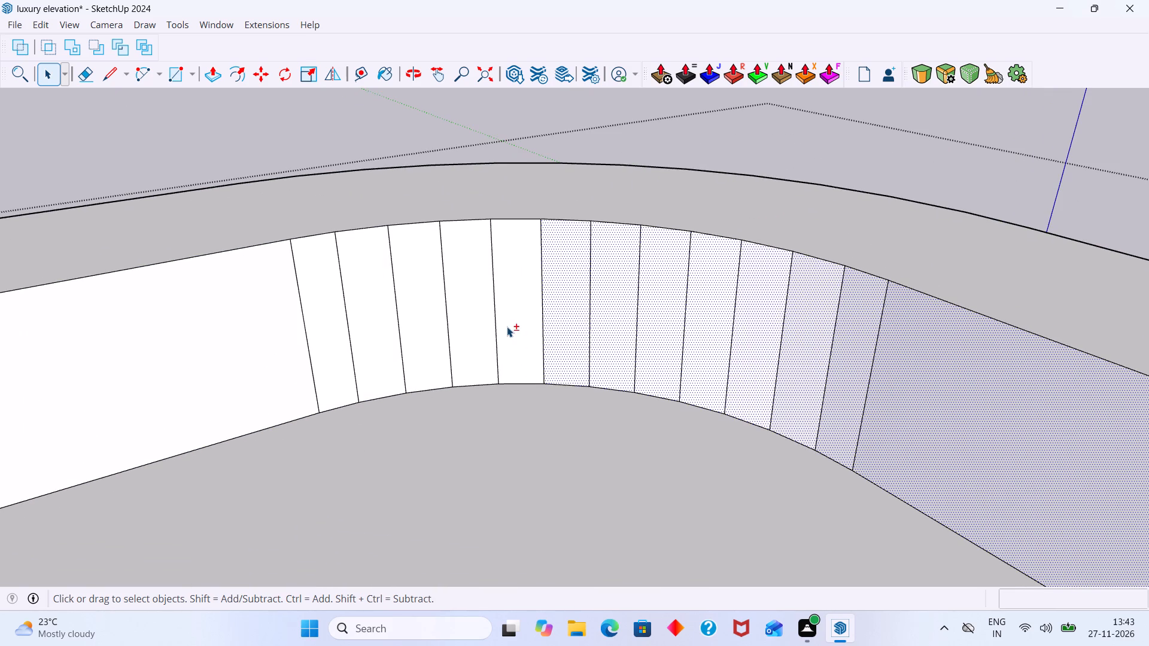
shift+click(510, 322)
shift+click(473, 321)
shift+click(427, 325)
shift+click(387, 331)
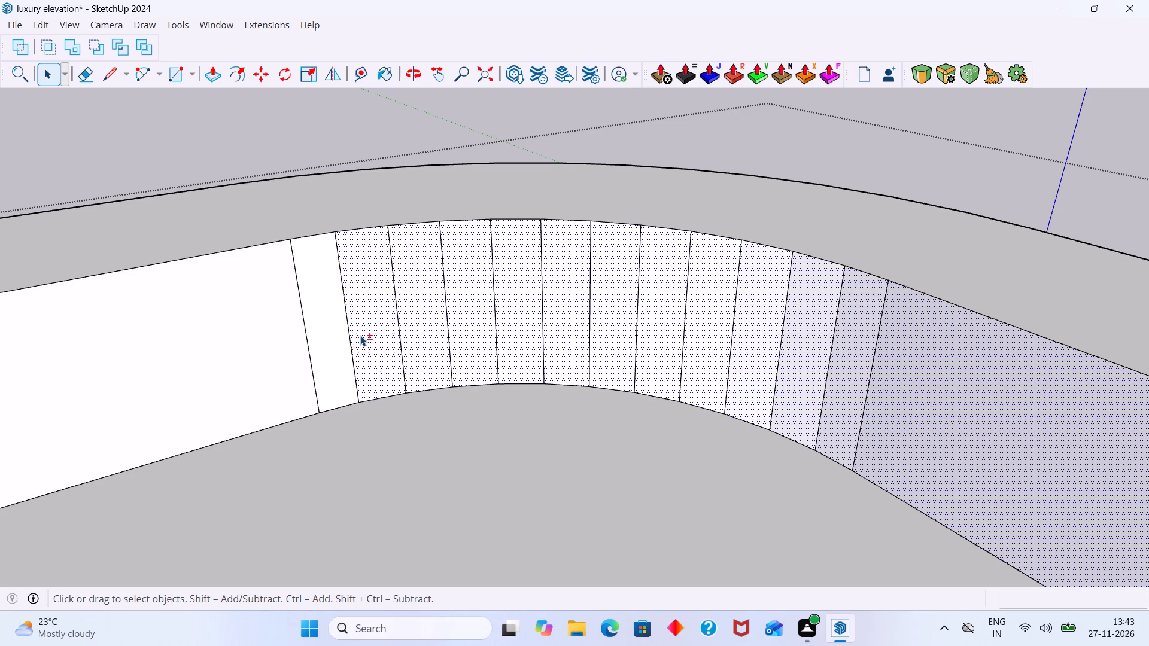
shift+click(336, 339)
shift+click(270, 364)
shift+scroll(340, 359, down, 13)
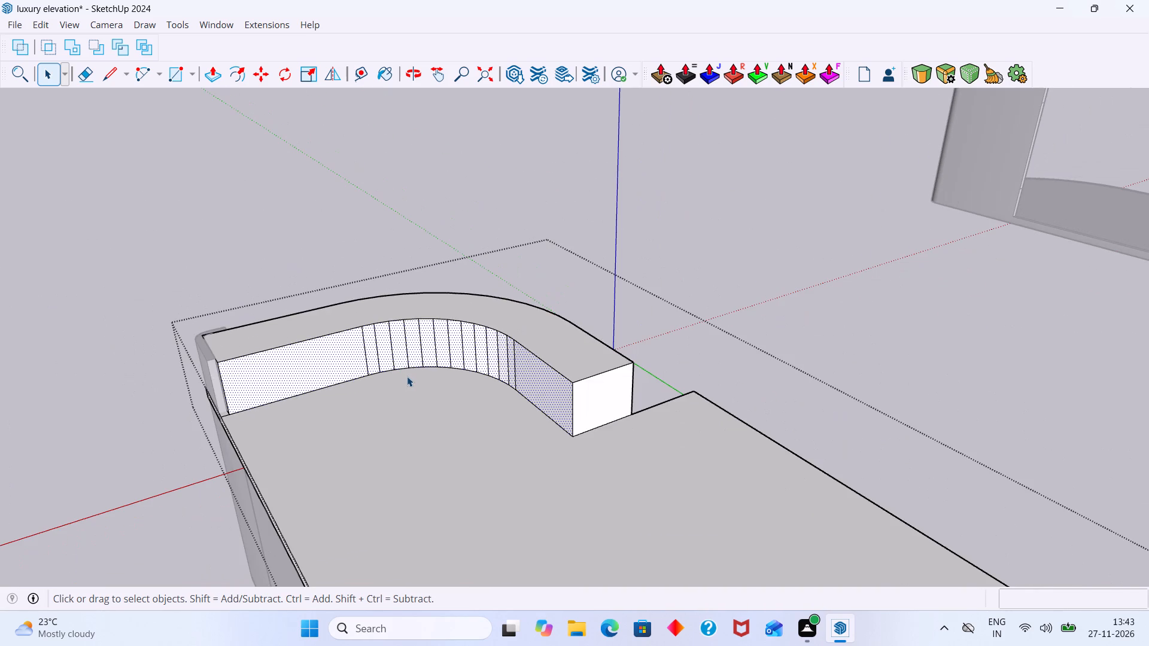
click(732, 76)
scroll(282, 339, up, 9)
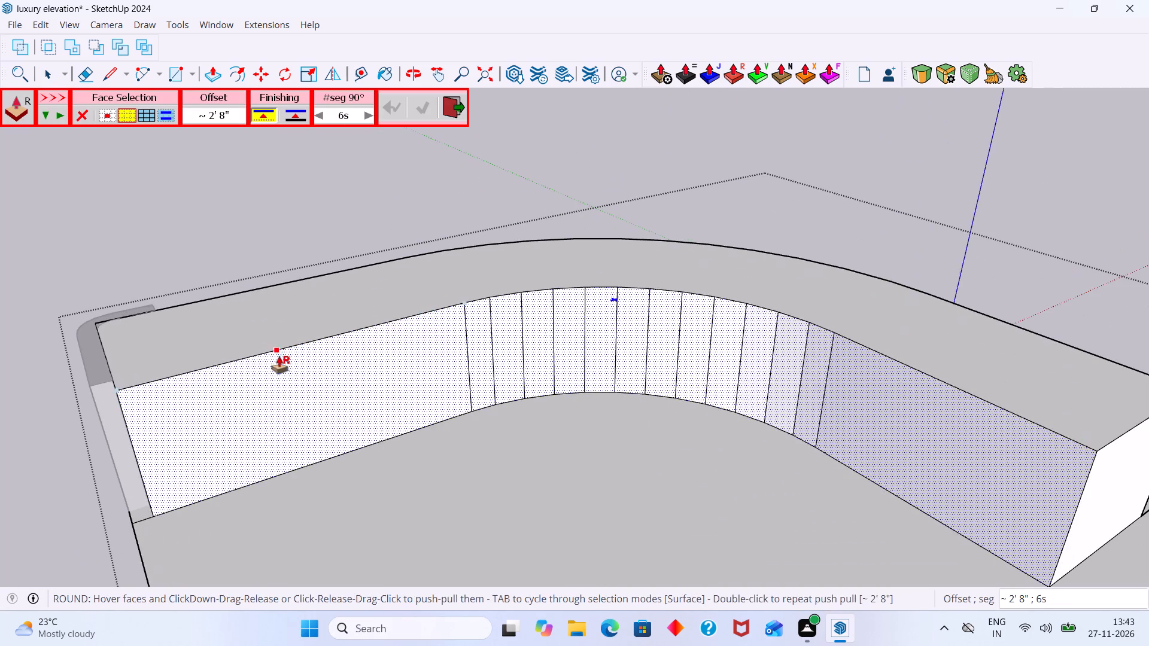
click(280, 356)
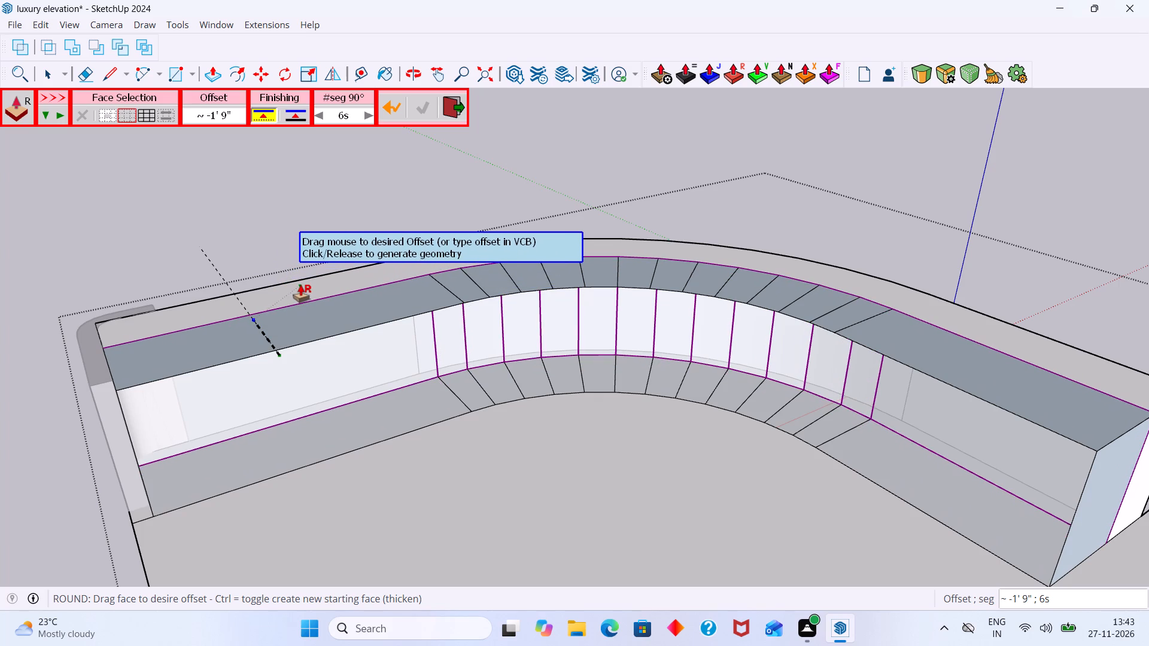
click(324, 266)
scroll(542, 357, down, 10)
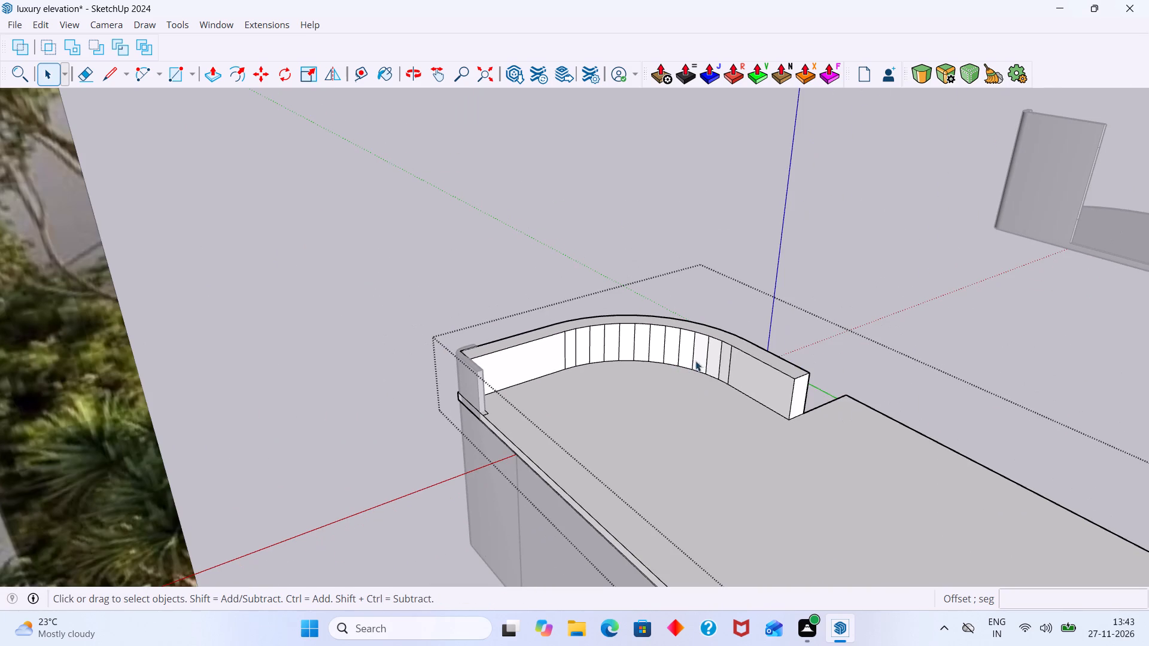
key(space)
click(858, 283)
Examine the thinned roof parapet from the front and above, especially its junction with the tall side wall.
scroll(666, 372, up, 4)
middle_drag(678, 351, 587, 369)
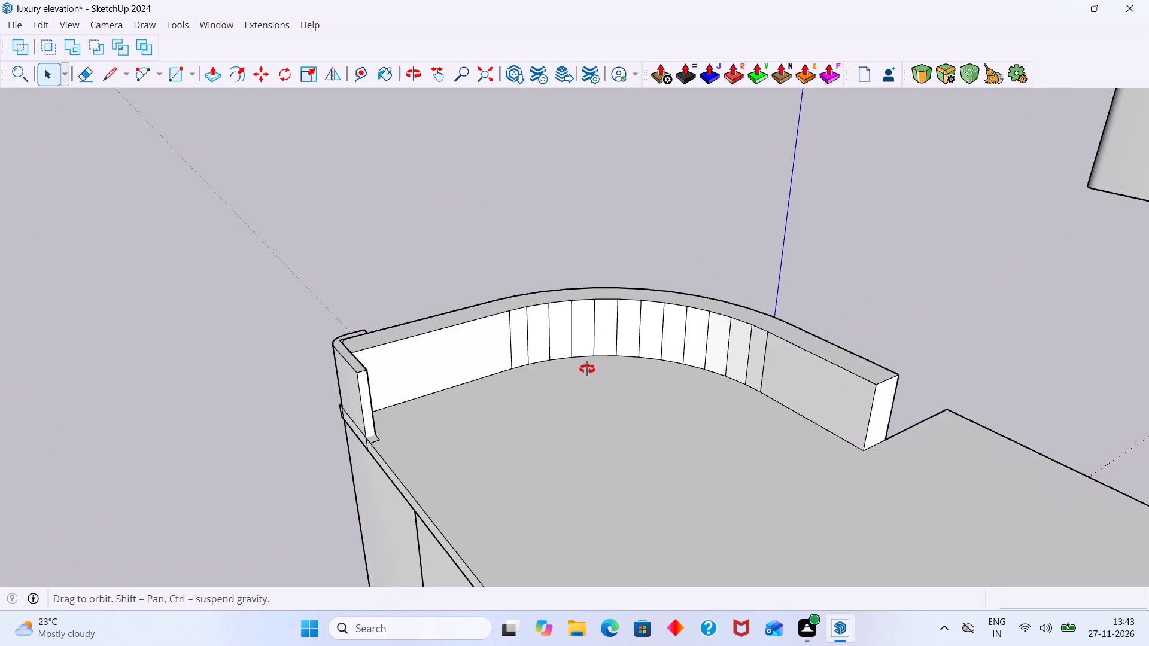
middle_drag(587, 369, 107, 400)
middle_drag(425, 358, 169, 313)
middle_drag(463, 287, 190, 254)
scroll(540, 162, up, 12)
scroll(498, 199, down, 7)
middle_drag(500, 227, 527, 255)
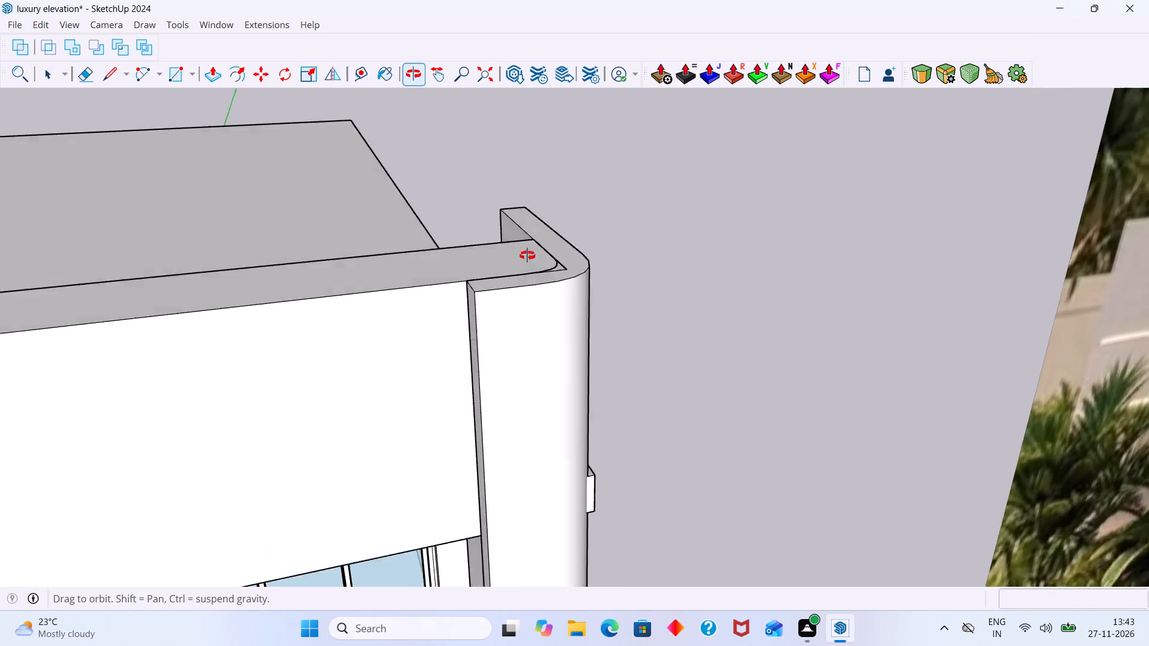
middle_drag(527, 255, 472, 226)
scroll(472, 225, down, 16)
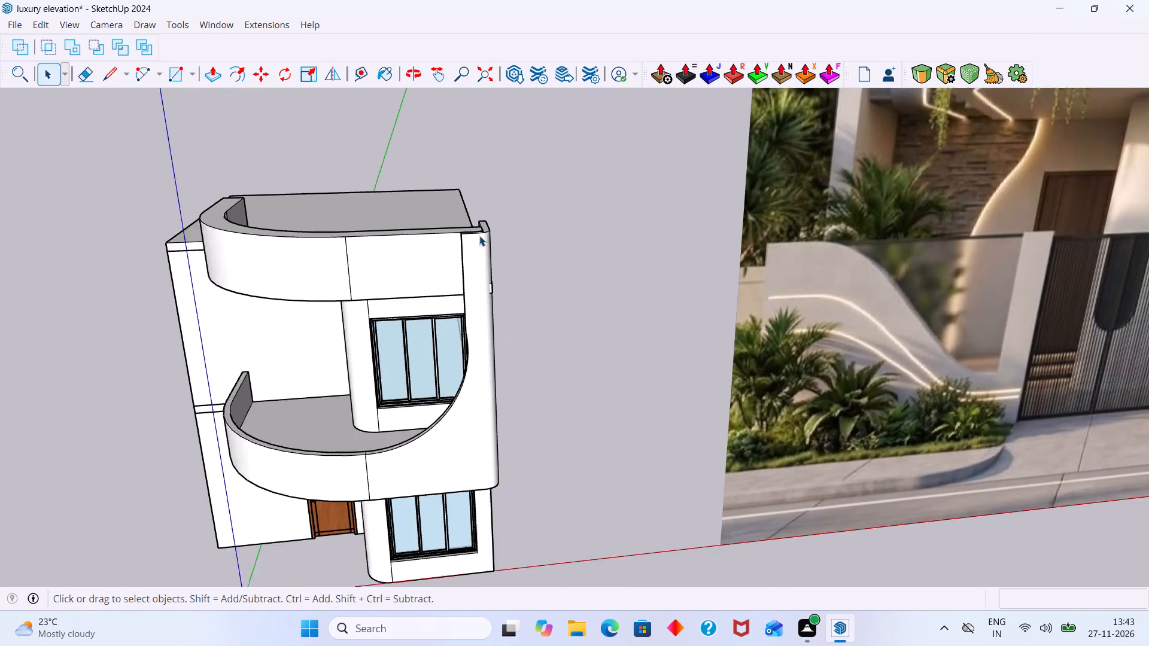
scroll(479, 236, down, 9)
middle_drag(479, 248, 572, 418)
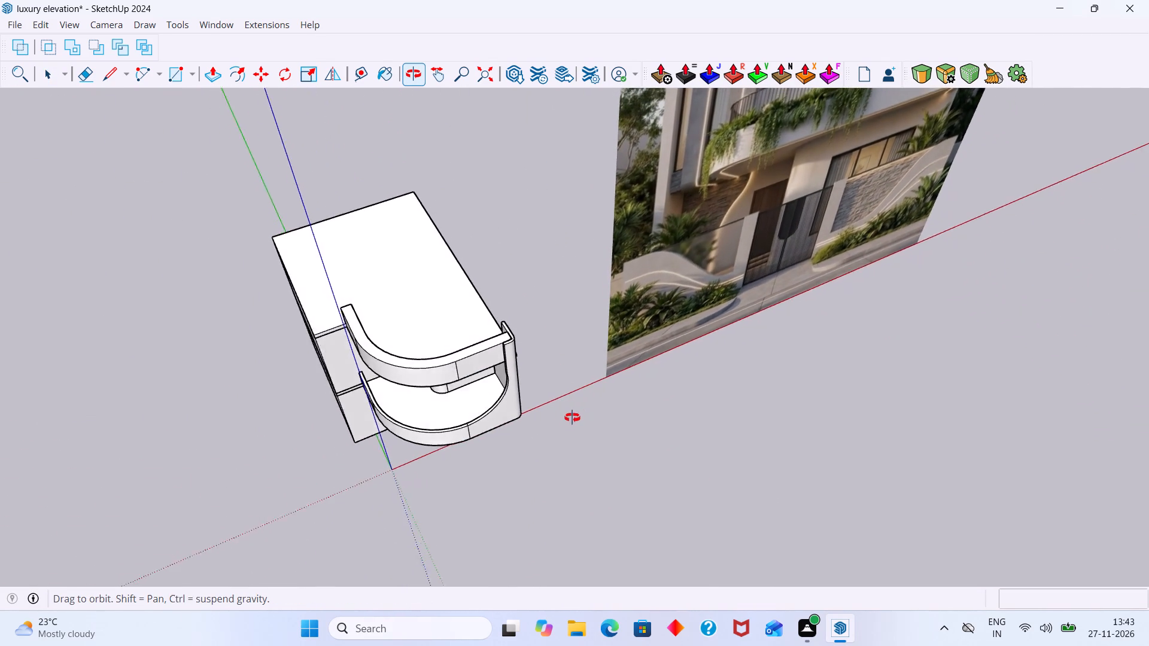
middle_drag(572, 418, 648, 392)
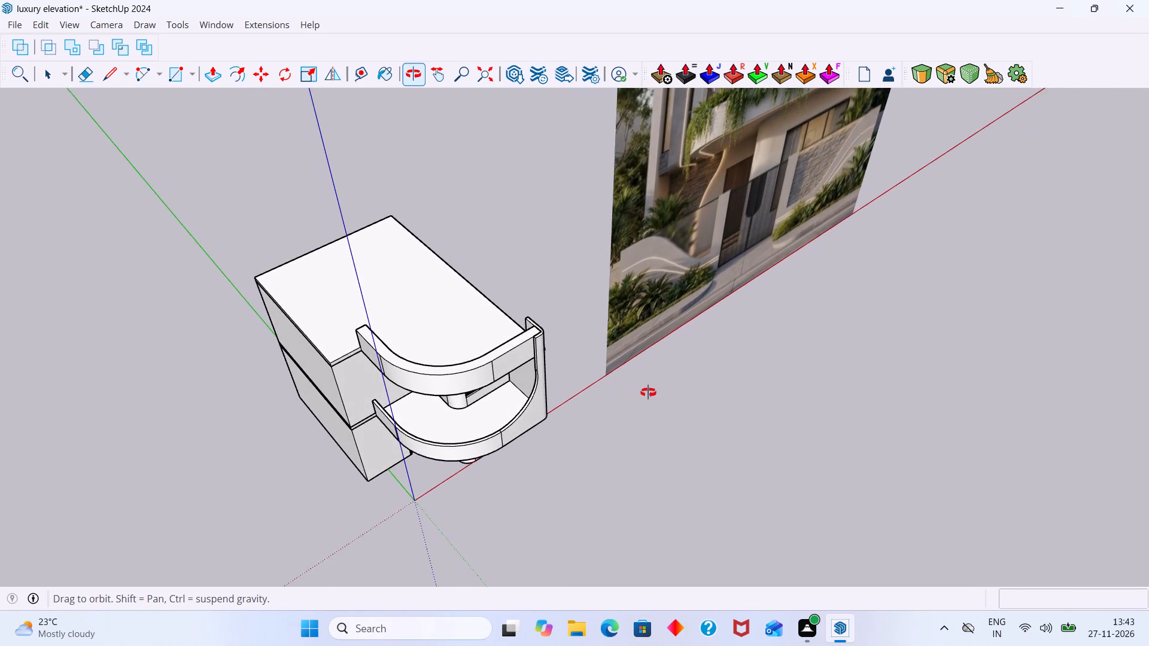
middle_drag(648, 392, 649, 392)
scroll(552, 319, up, 5)
scroll(522, 339, down, 1)
scroll(522, 339, up, 20)
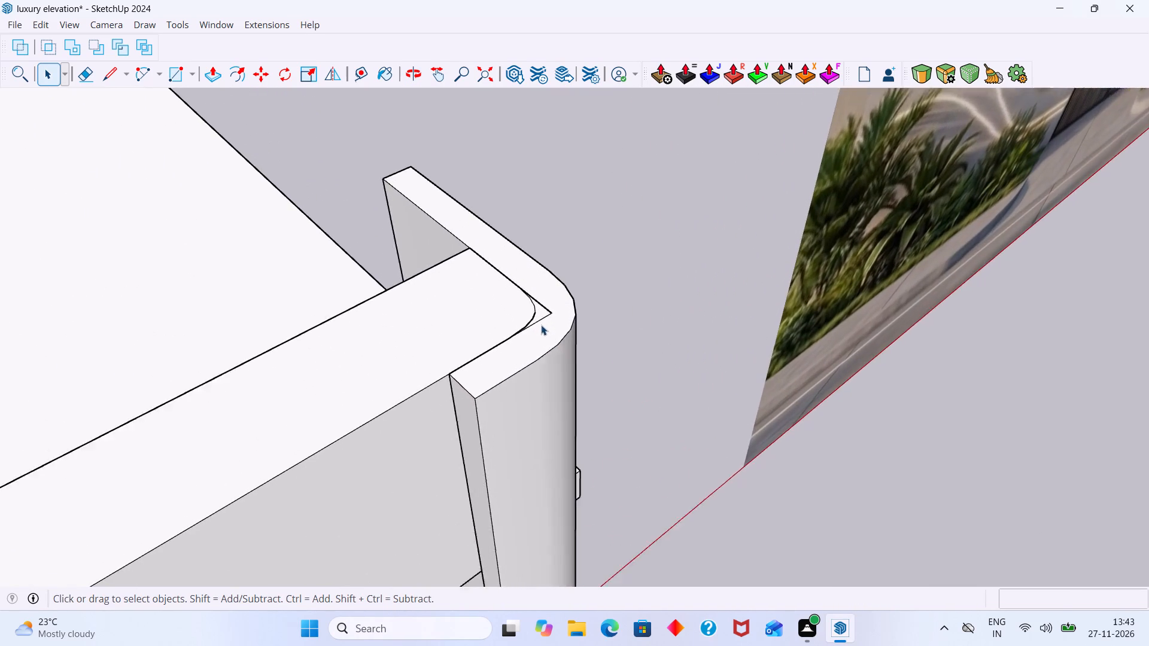
scroll(541, 325, up, 10)
scroll(520, 321, down, 15)
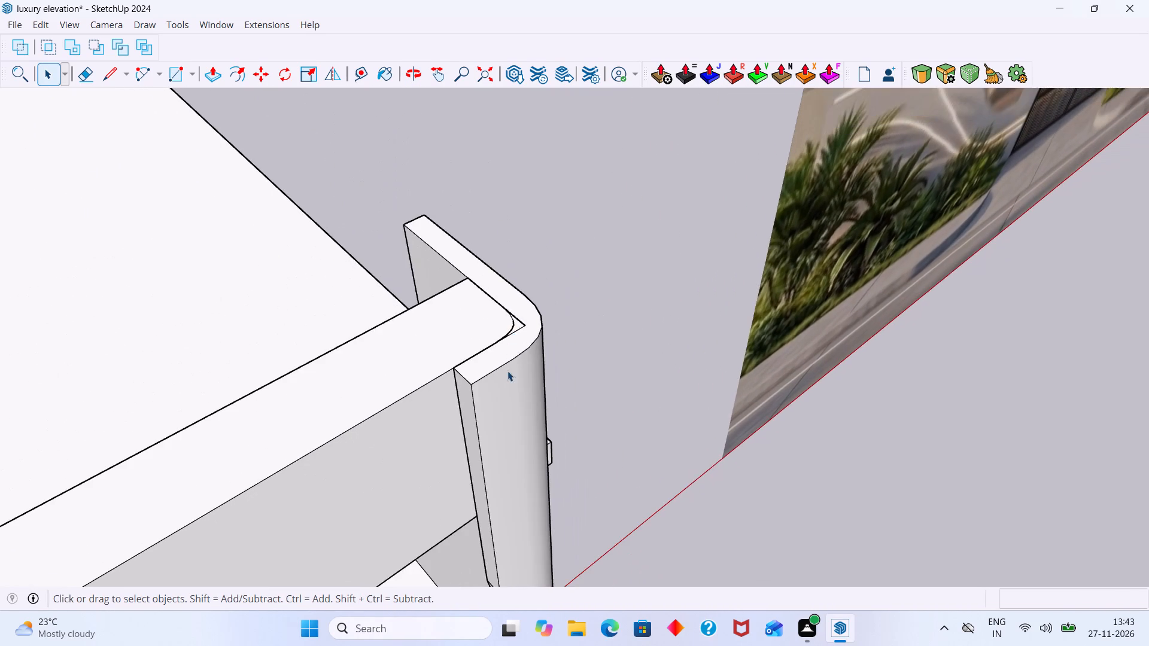
Split the roof parapet's top face in line with the tall side wall's front end and push the overlapping piece down about 2' 6".
middle_drag(507, 371, 378, 357)
click(363, 269)
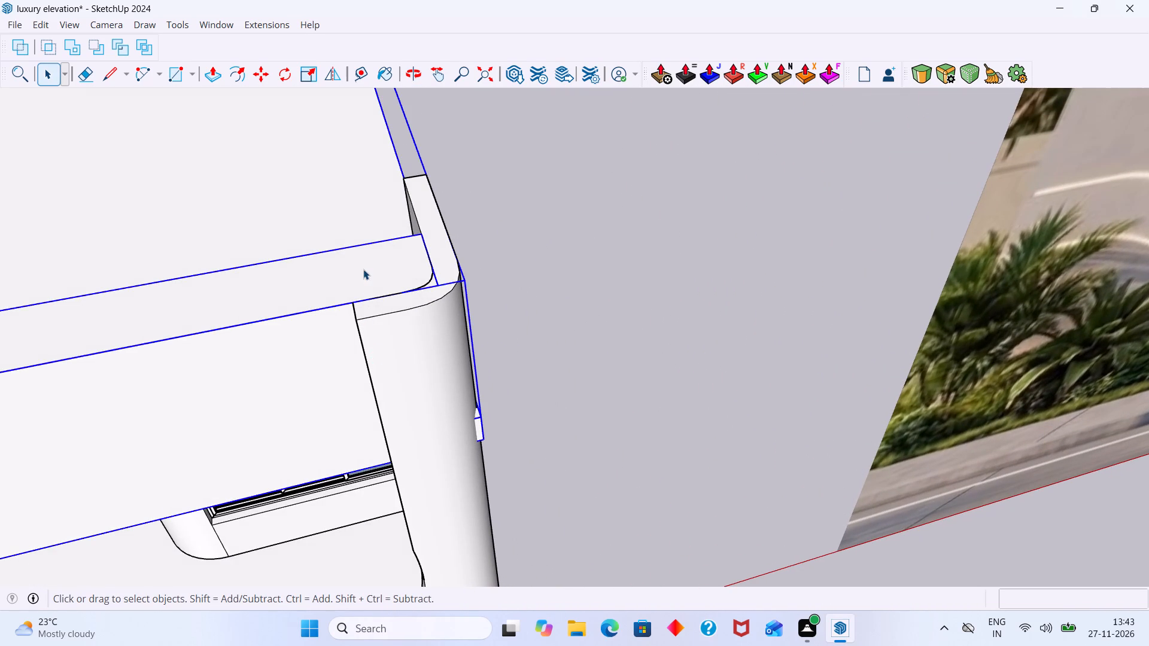
click(367, 270)
double_click(382, 272)
click(384, 276)
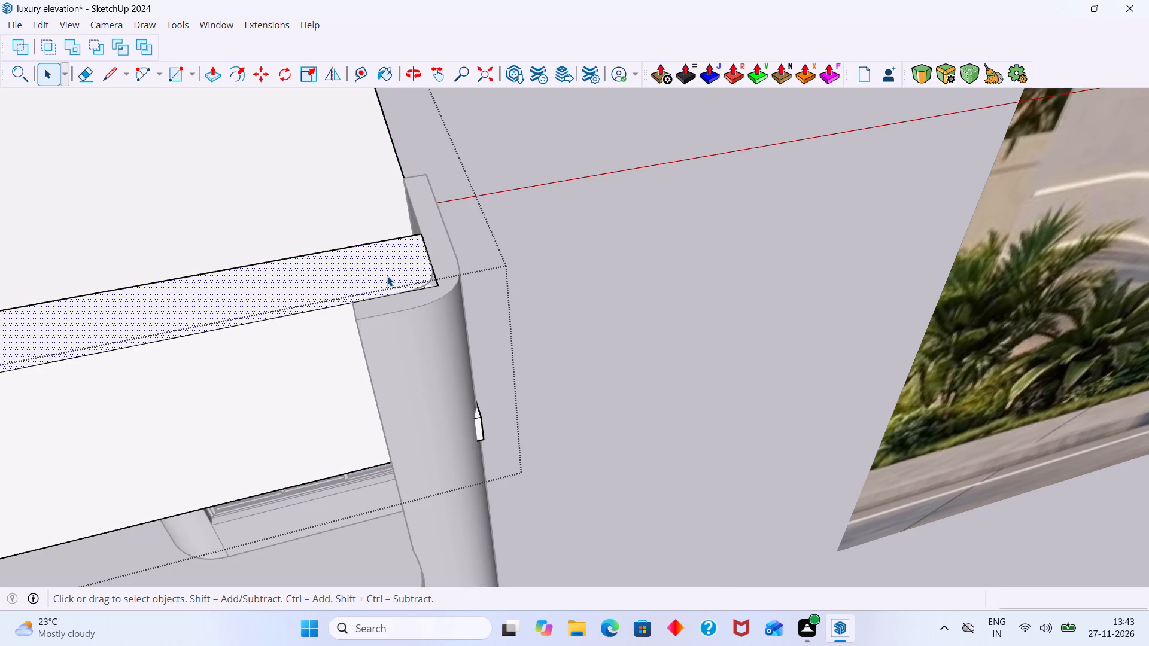
key(l)
click(351, 302)
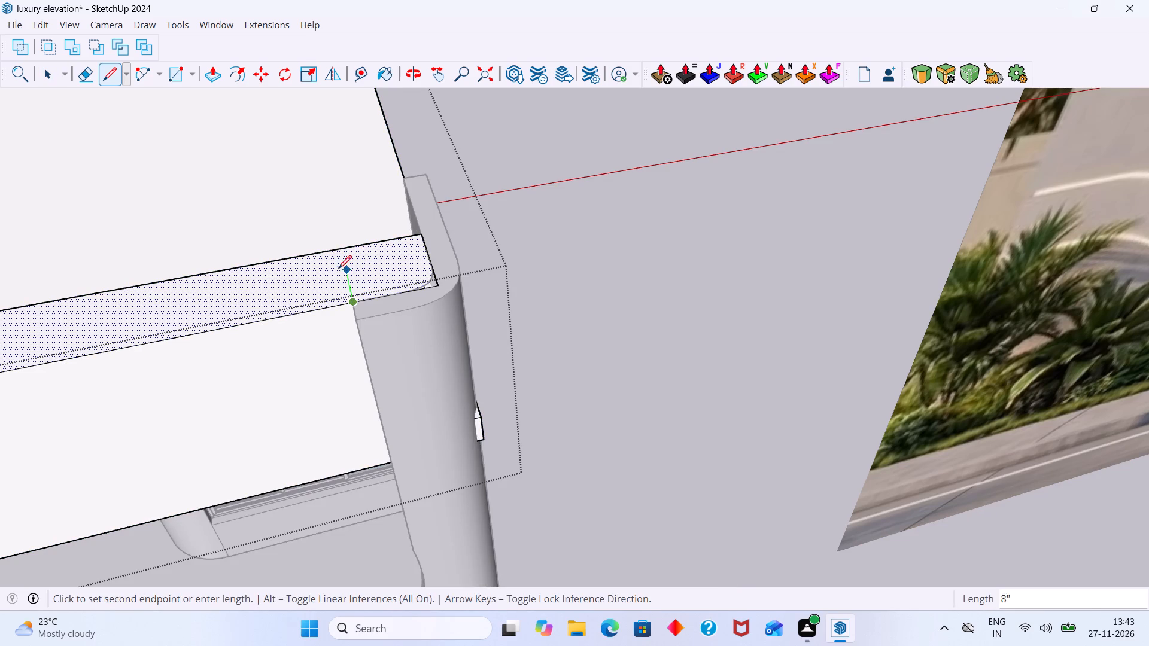
click(338, 249)
key(space)
click(406, 264)
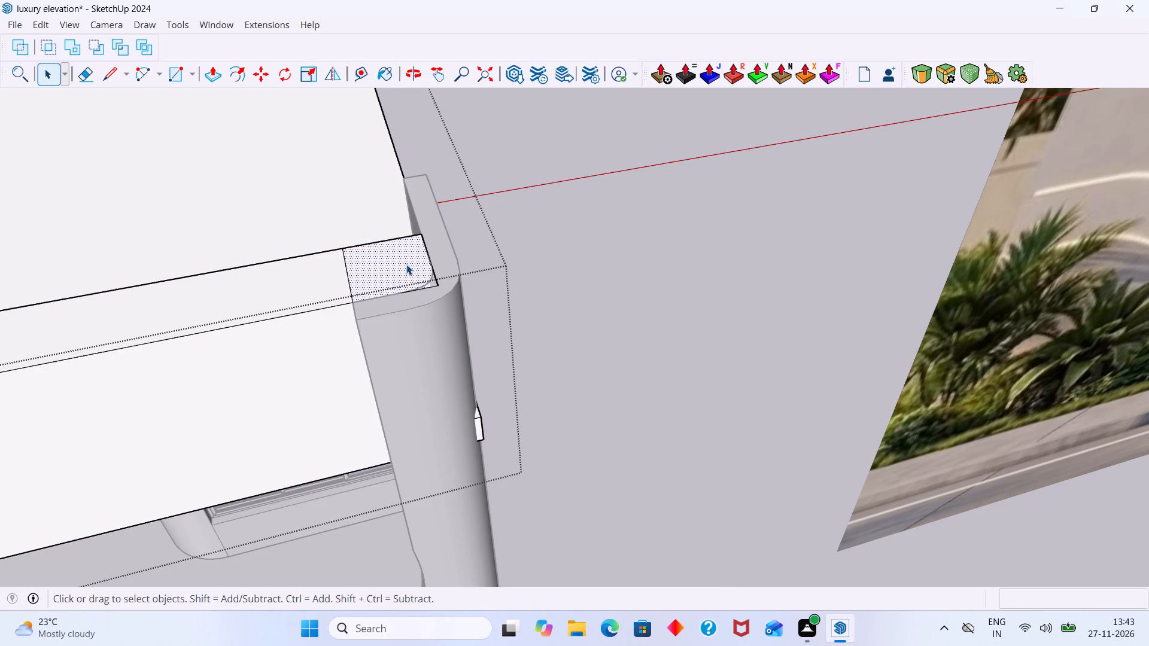
key(p)
click(406, 264)
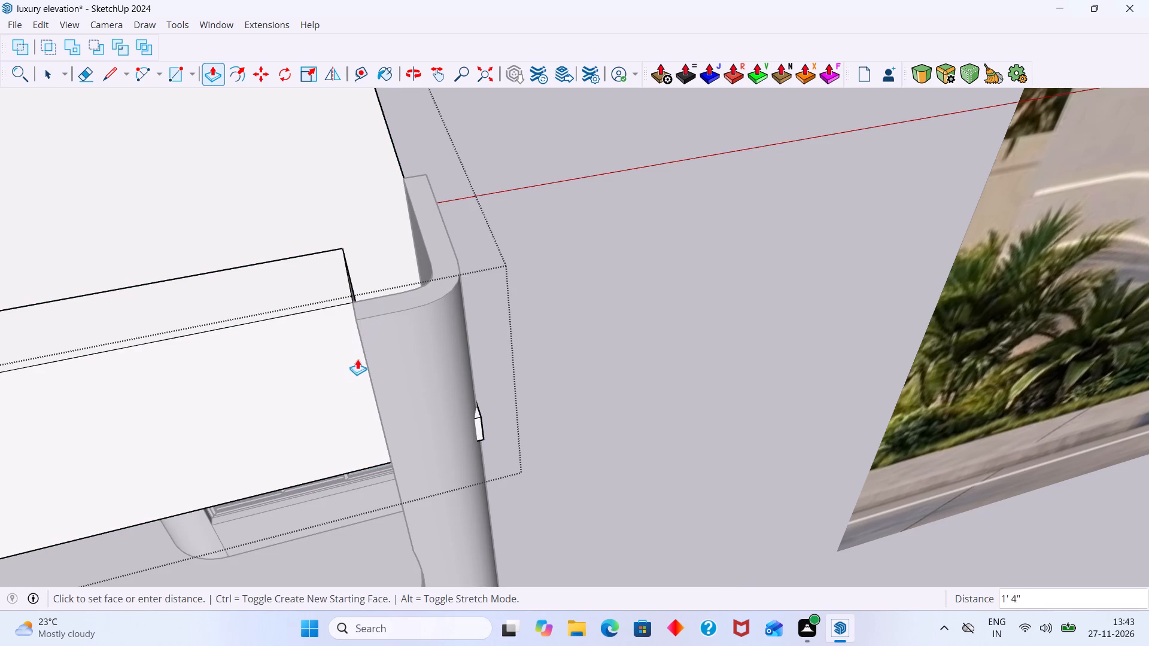
click(482, 413)
key(space)
click(600, 334)
Examine the roof slab corner that sticks out through the tall side wall's rounded face.
scroll(512, 380, down, 3)
middle_drag(509, 405, 452, 376)
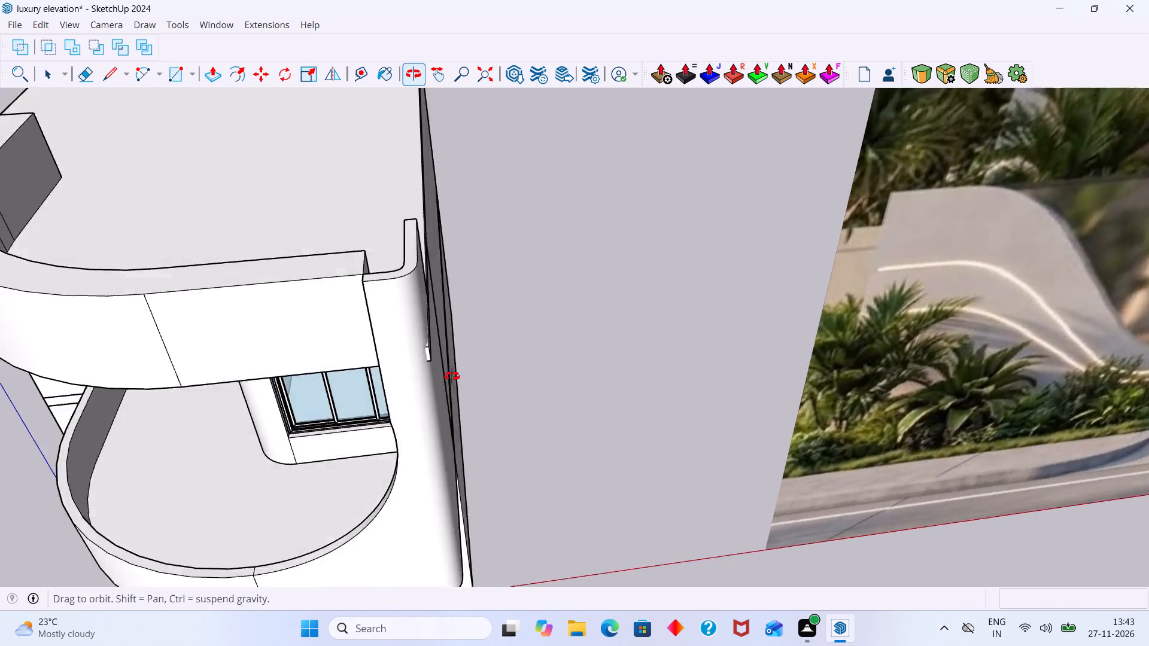
middle_drag(452, 376, 369, 359)
scroll(334, 284, up, 13)
scroll(330, 287, down, 4)
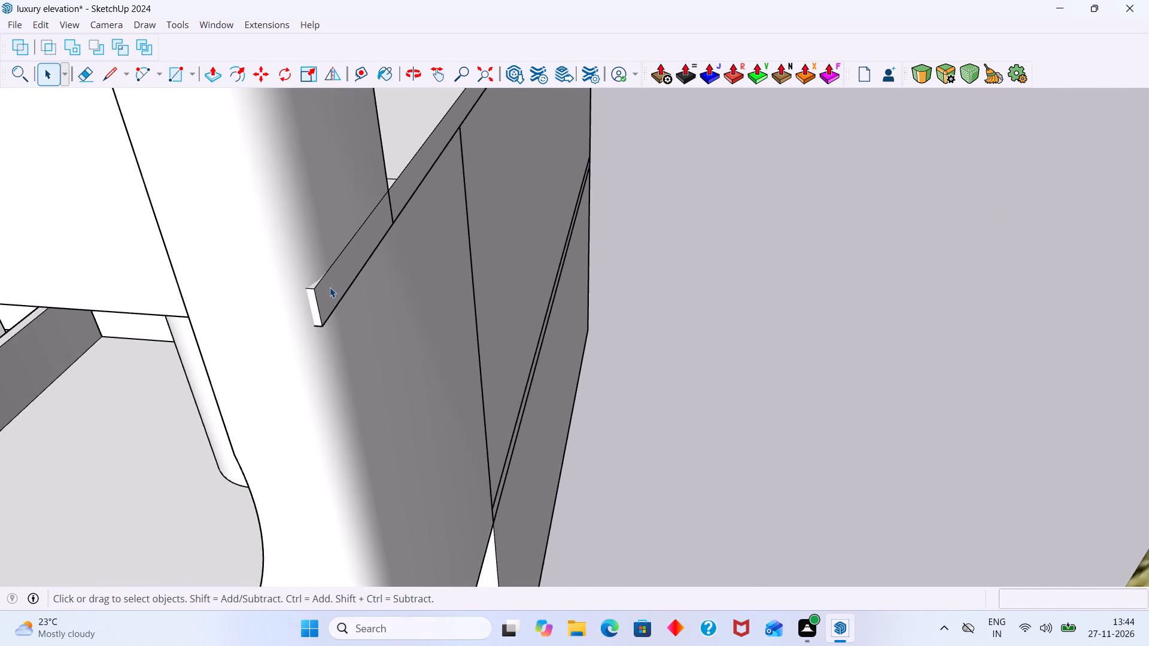
scroll(330, 287, down, 8)
scroll(319, 299, up, 3)
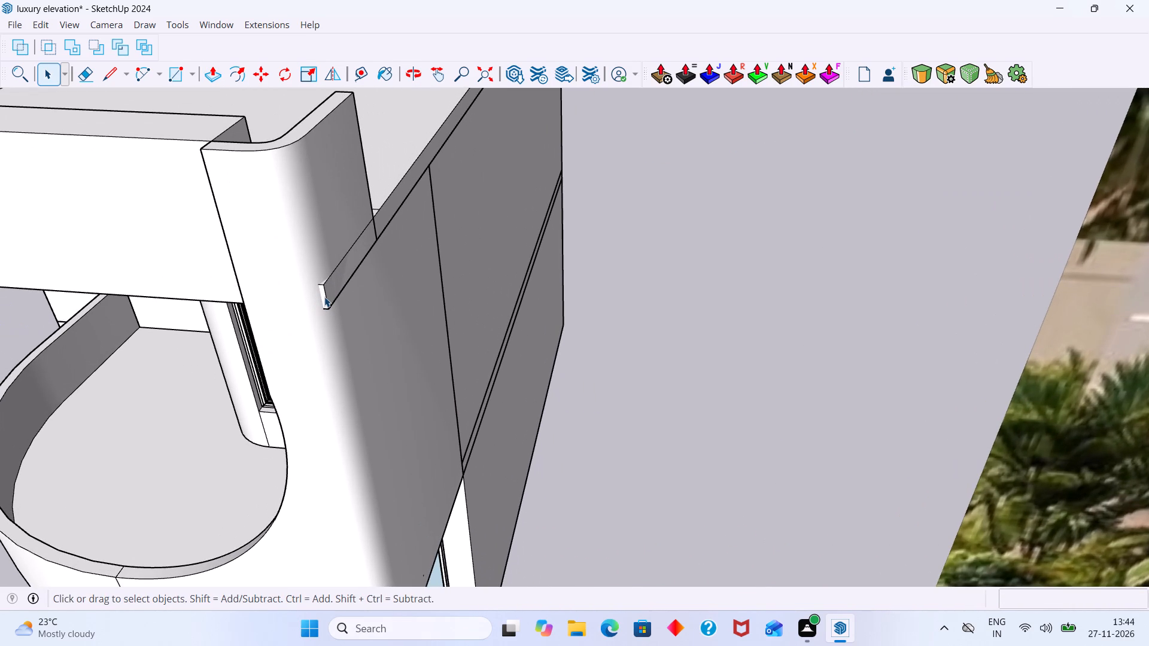
middle_drag(333, 294, 503, 345)
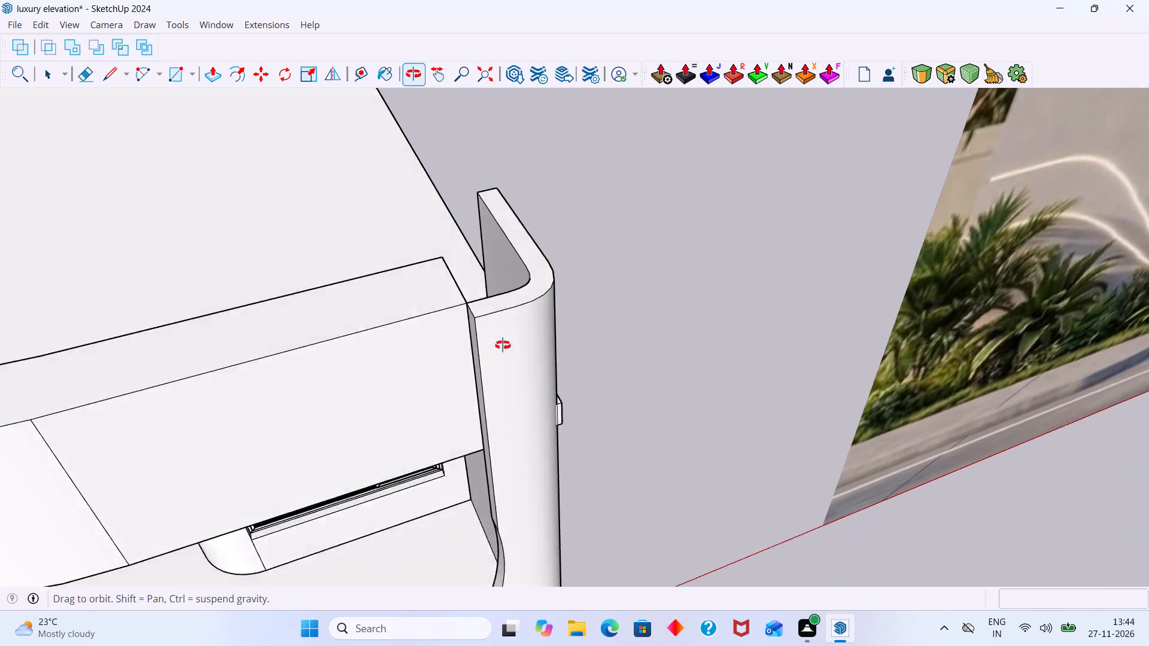
middle_drag(503, 345, 305, 315)
scroll(308, 320, up, 8)
middle_drag(315, 297, 224, 316)
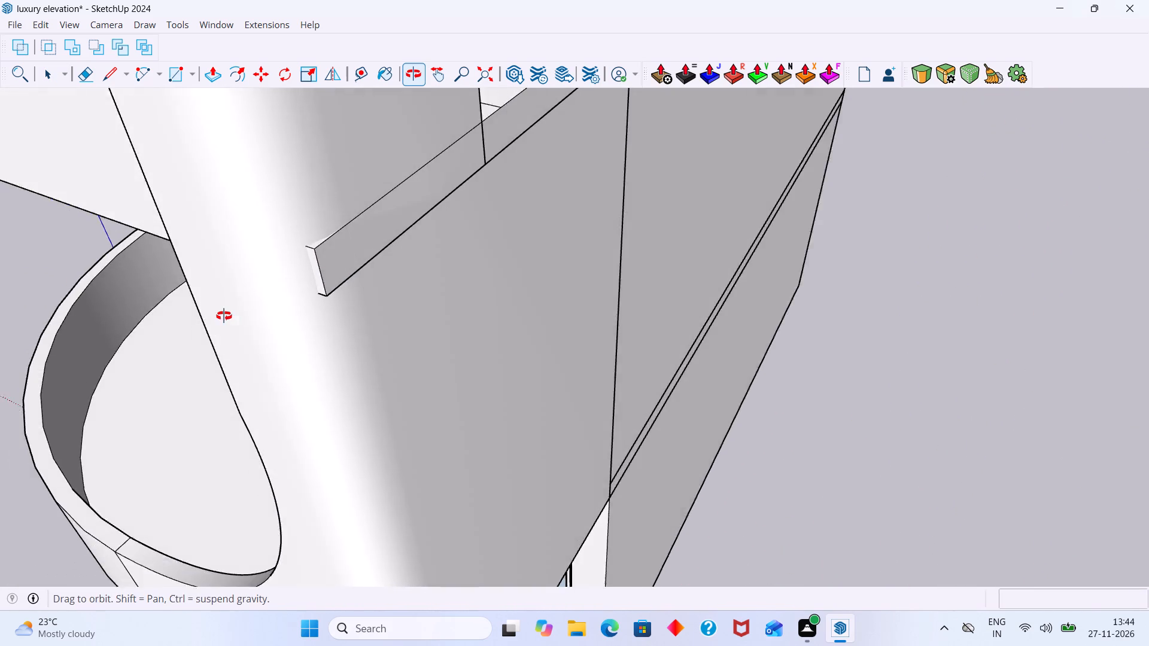
middle_drag(224, 316, 220, 318)
scroll(295, 265, up, 10)
scroll(331, 227, up, 1)
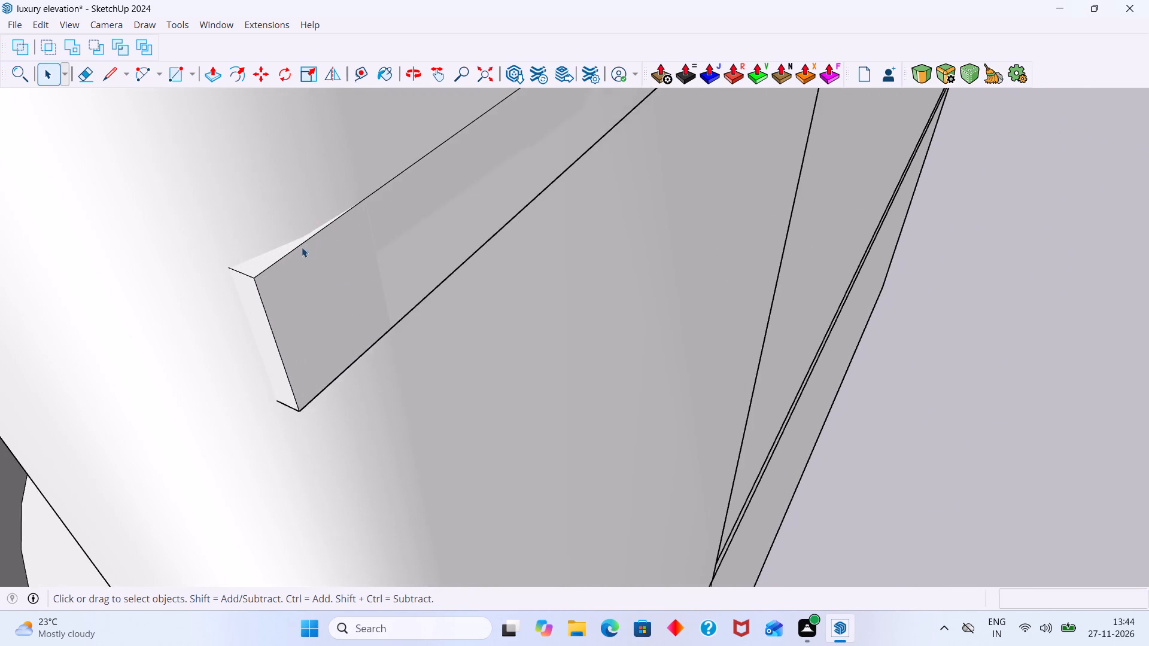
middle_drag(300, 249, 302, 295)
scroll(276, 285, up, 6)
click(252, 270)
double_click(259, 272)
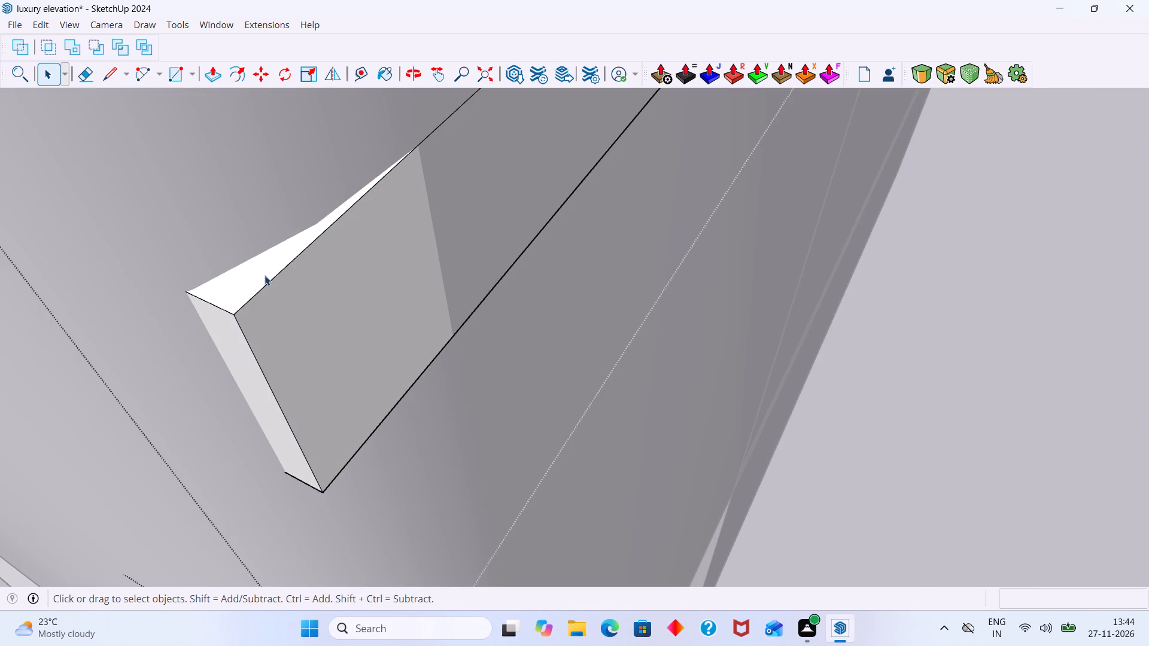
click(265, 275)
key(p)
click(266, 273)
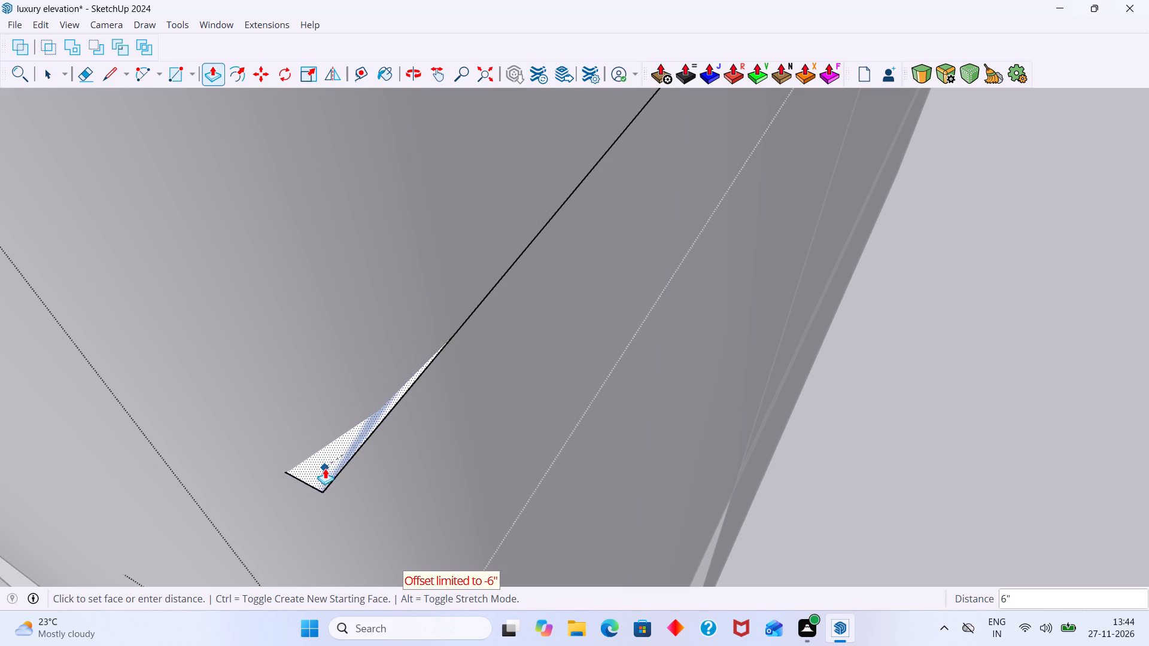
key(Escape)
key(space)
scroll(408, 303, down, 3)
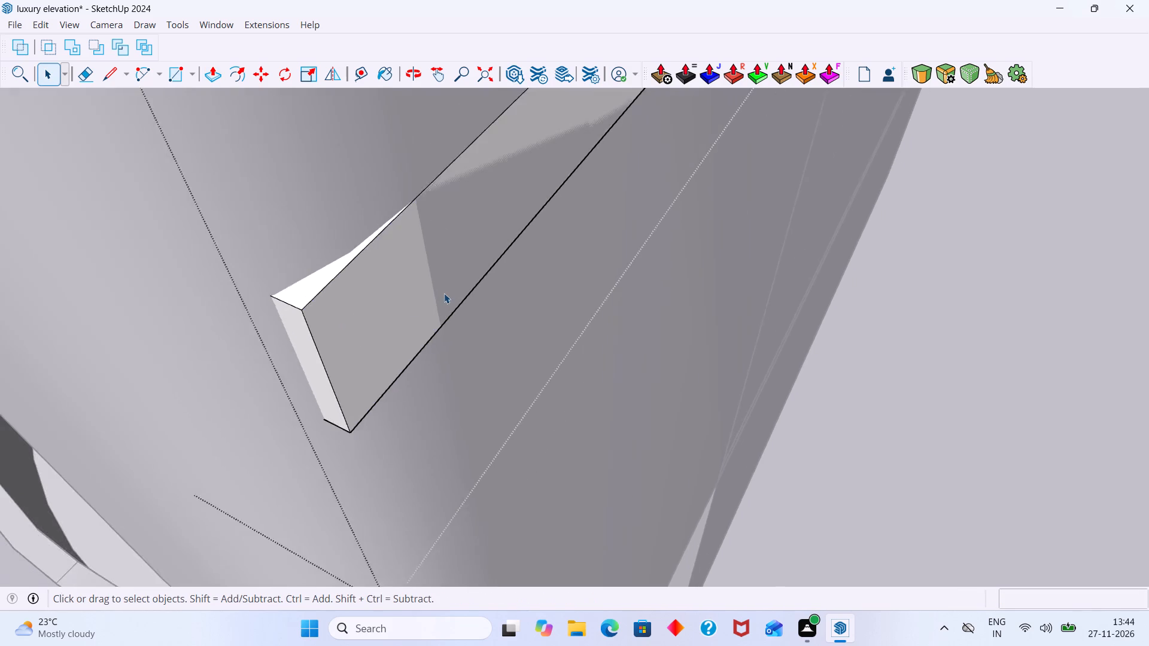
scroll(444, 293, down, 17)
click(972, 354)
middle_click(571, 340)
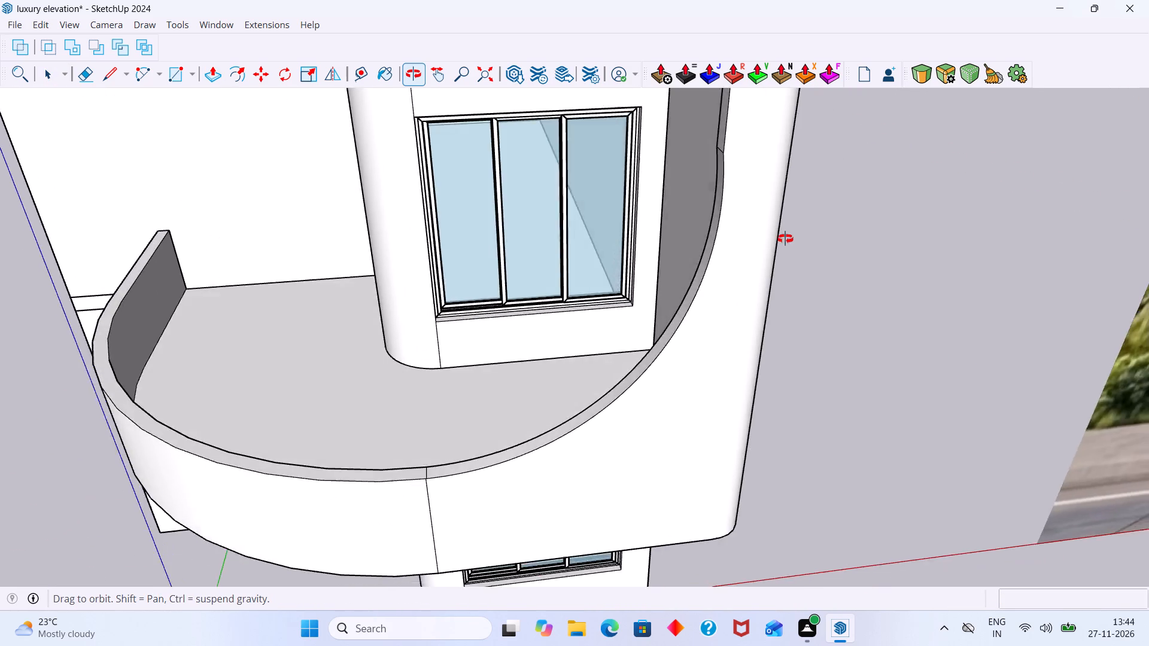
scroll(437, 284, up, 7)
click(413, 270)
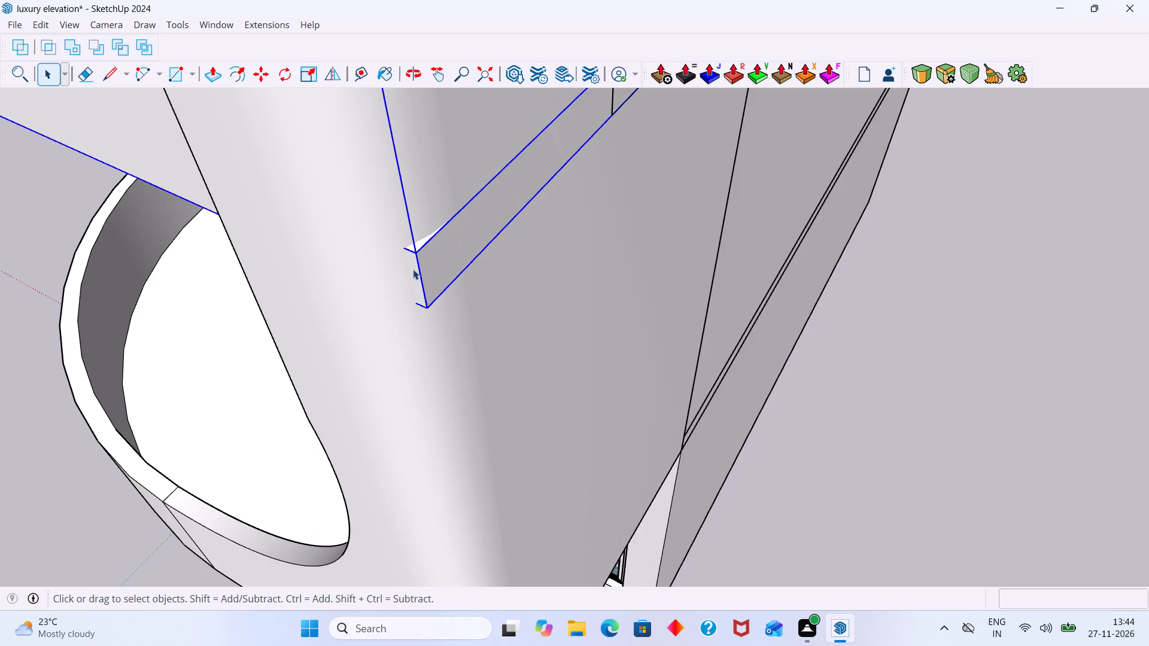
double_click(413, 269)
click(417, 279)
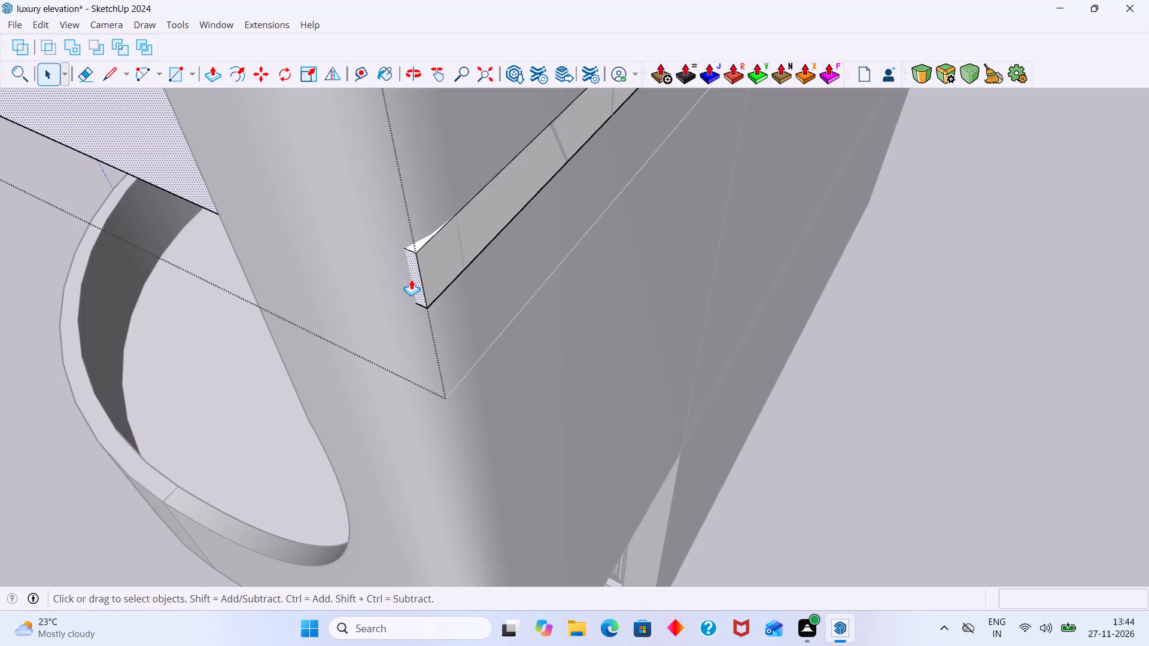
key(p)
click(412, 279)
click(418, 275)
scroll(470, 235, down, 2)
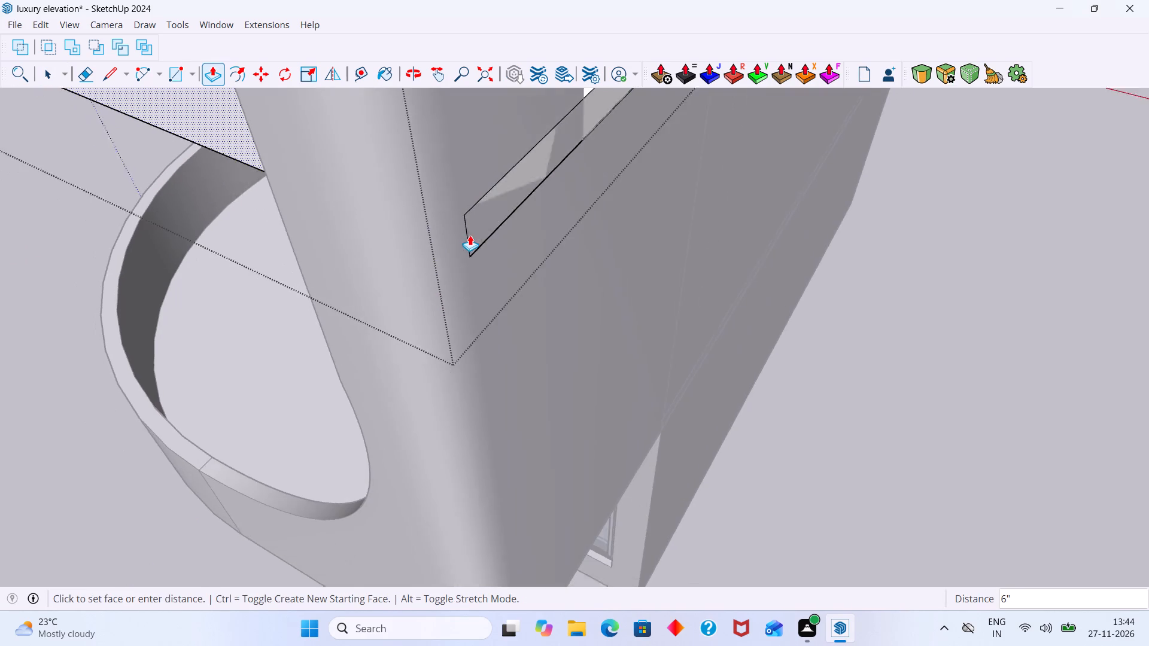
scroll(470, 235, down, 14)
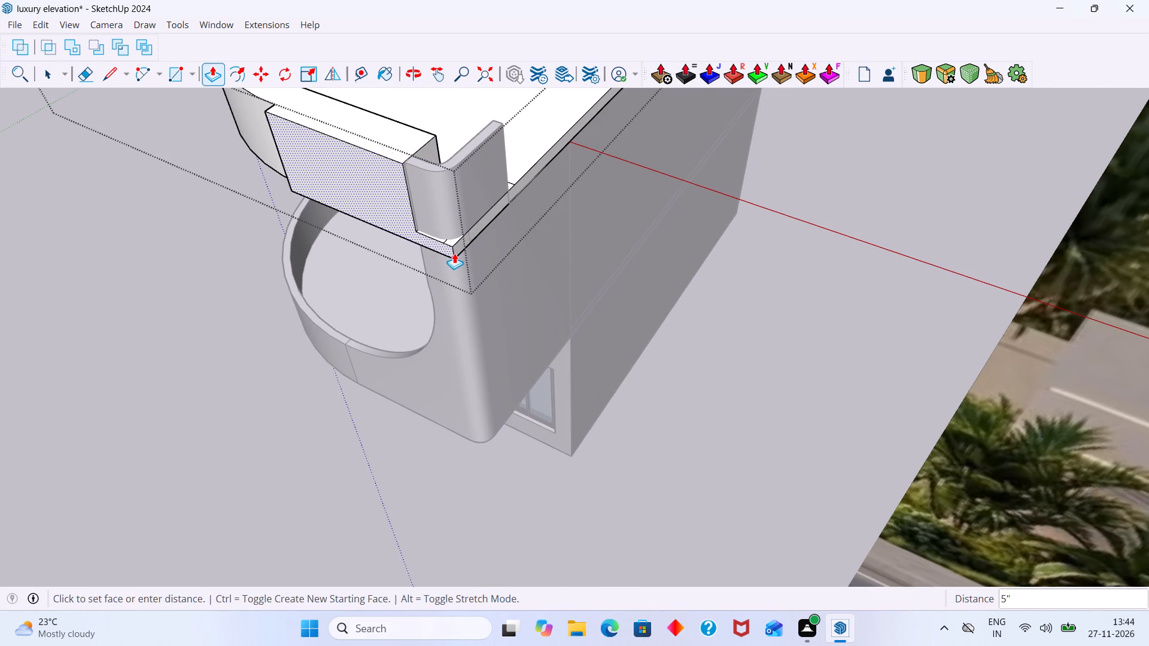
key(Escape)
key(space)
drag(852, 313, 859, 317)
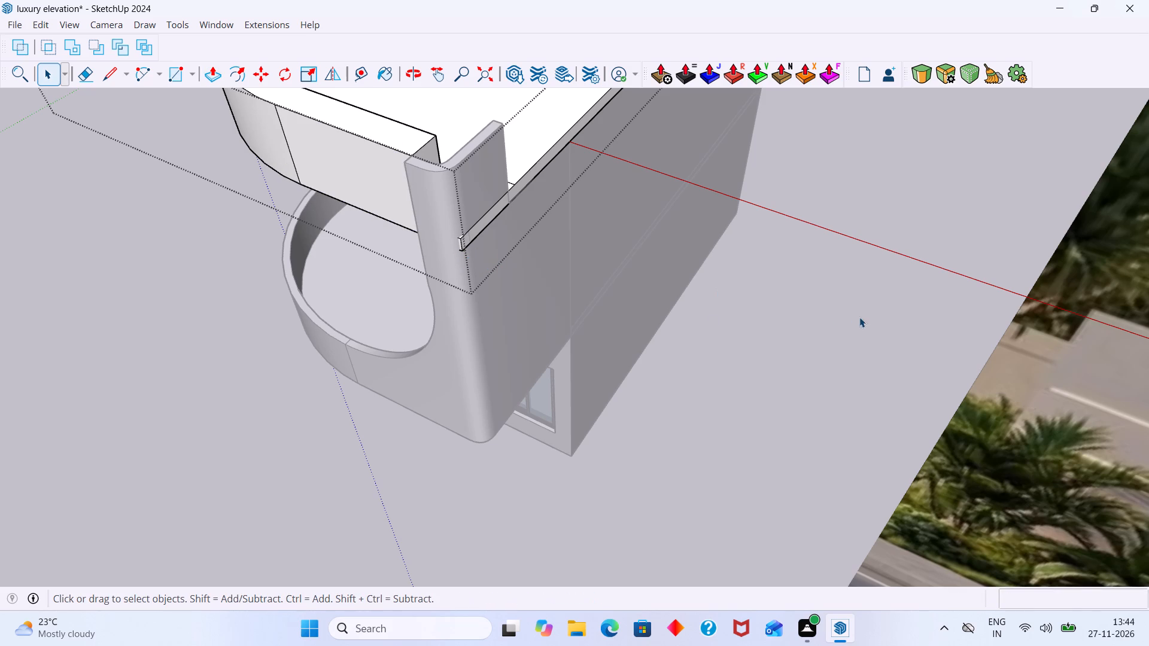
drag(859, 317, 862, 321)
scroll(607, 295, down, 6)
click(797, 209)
Delete the upper edge of the roof slab strip sticking out through the tall side wall, removing its adjoining faces.
middle_drag(598, 250, 724, 153)
scroll(563, 192, up, 2)
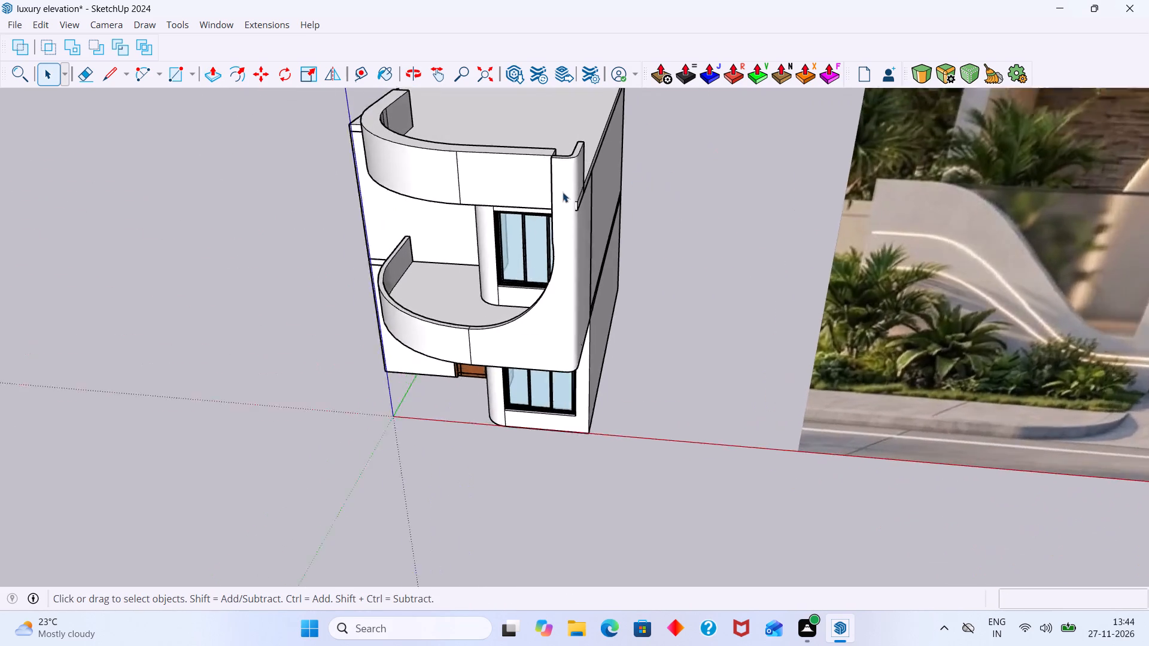
scroll(563, 192, up, 13)
middle_drag(585, 200, 487, 200)
scroll(469, 206, up, 6)
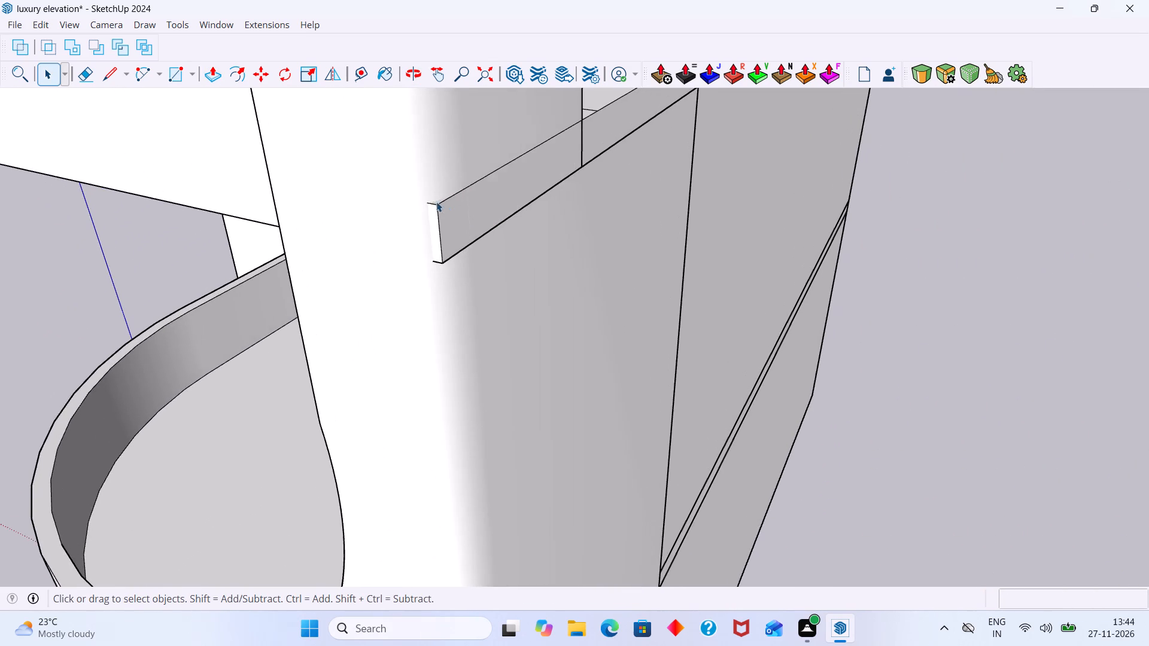
middle_drag(470, 185, 447, 238)
scroll(488, 161, up, 8)
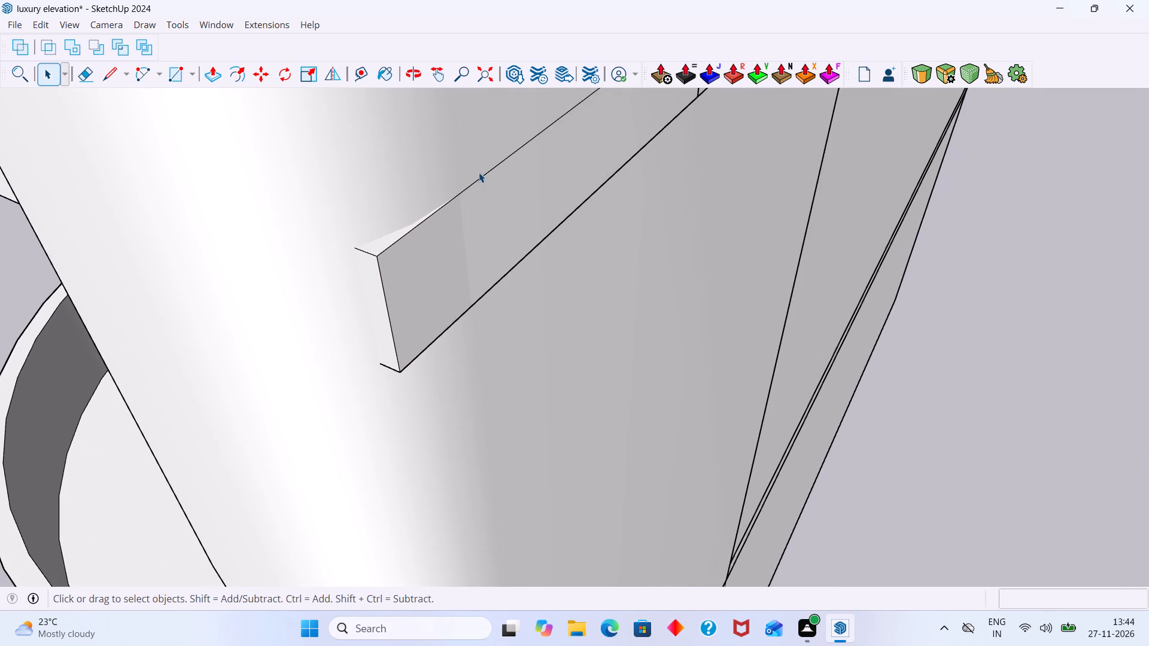
click(475, 180)
triple_click(481, 180)
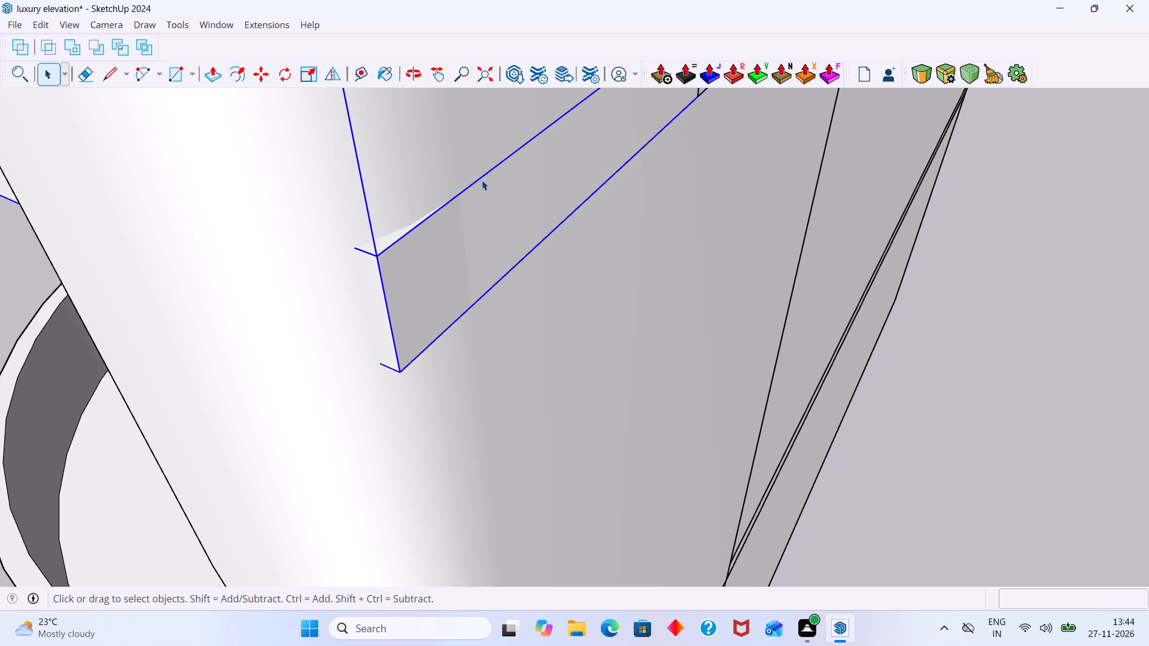
click(482, 184)
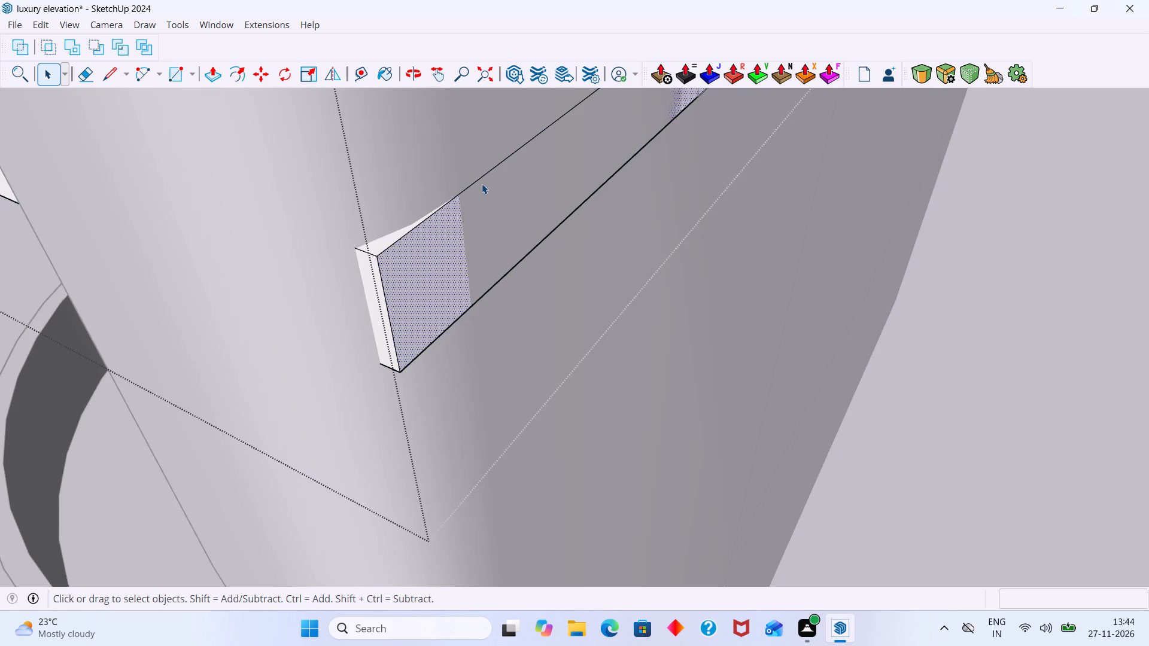
click(482, 184)
double_click(481, 182)
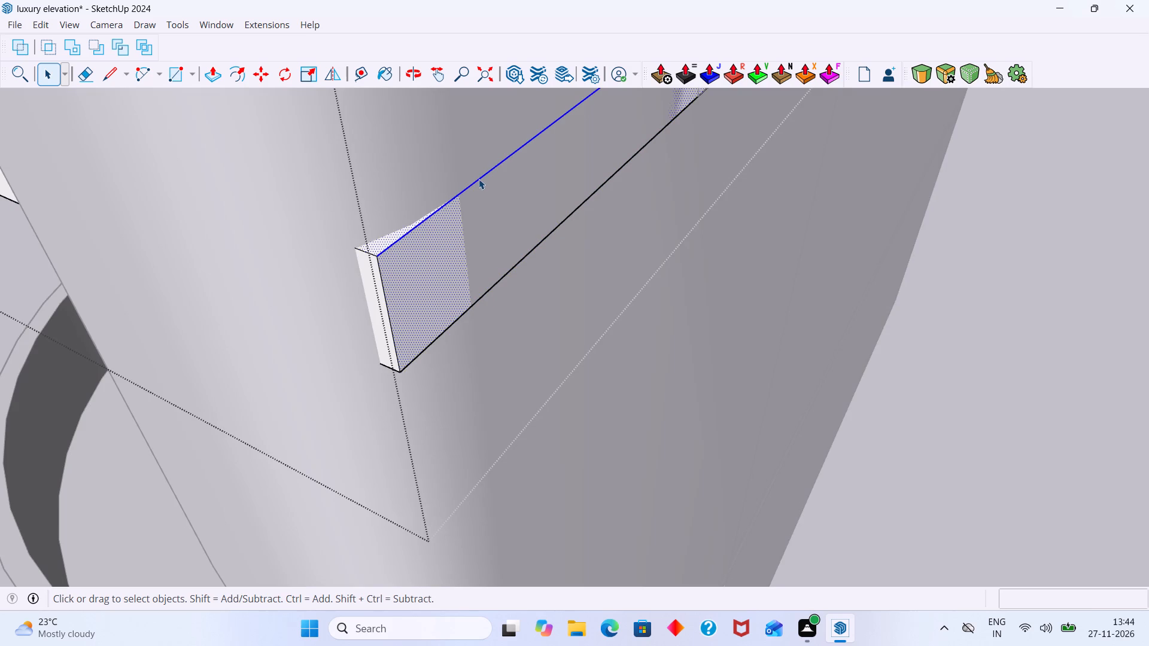
key(Delete)
Examine the opened roof slab edge beside the tall side wall from above, below and all around the house.
scroll(501, 267, down, 11)
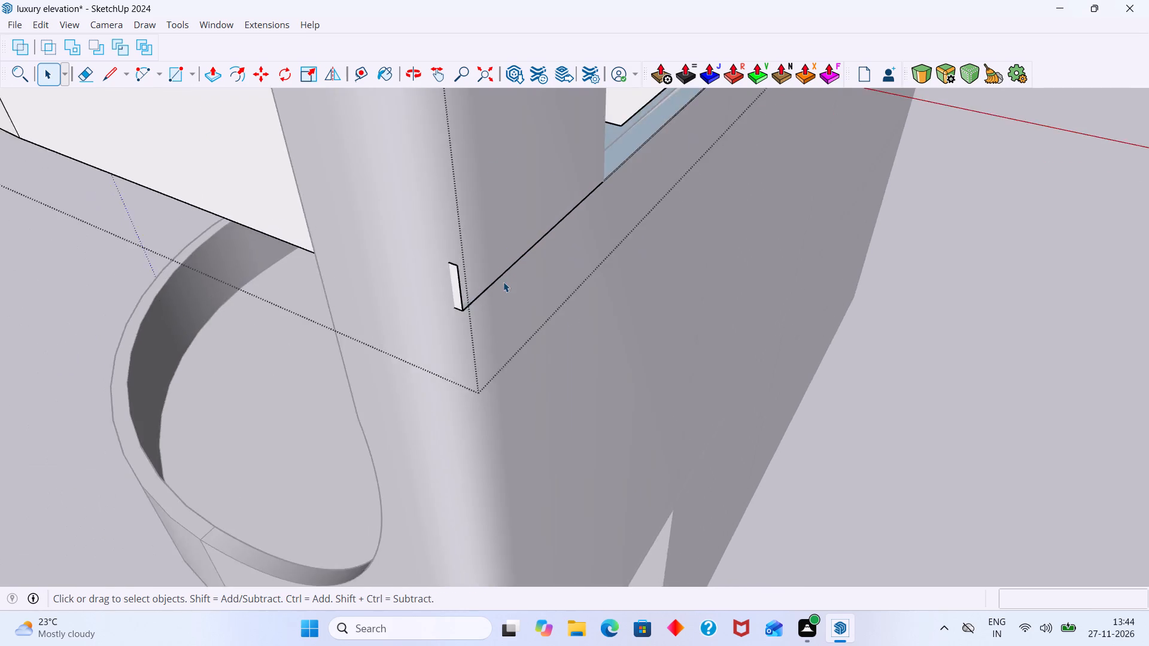
scroll(503, 282, down, 12)
middle_drag(518, 291, 395, 367)
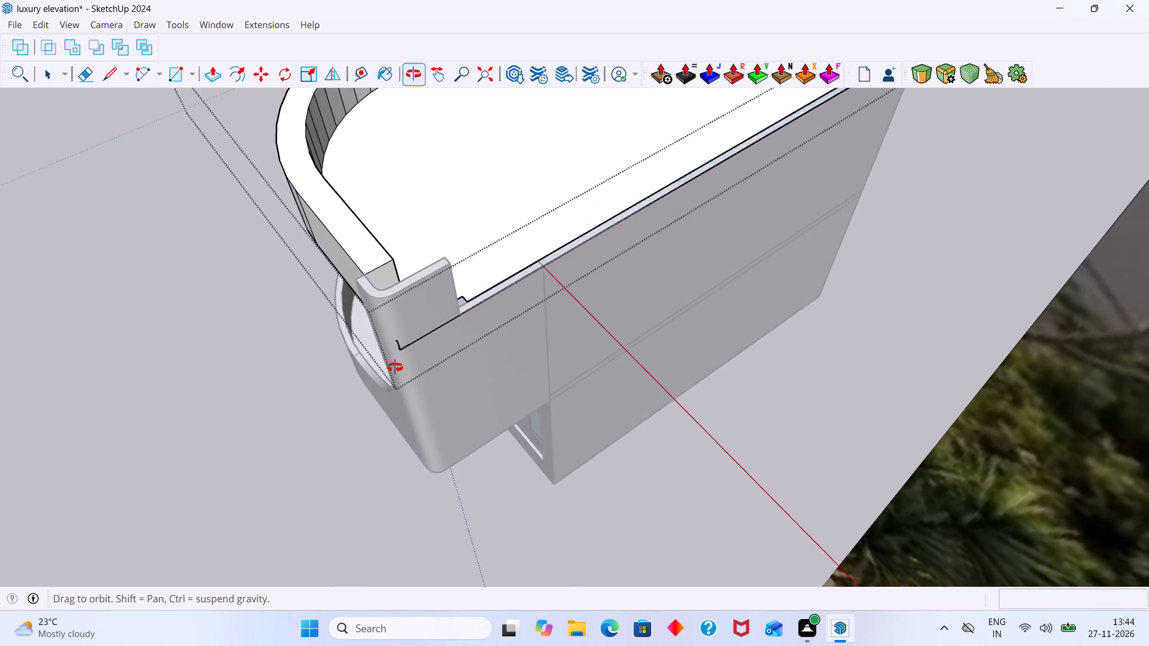
middle_drag(395, 367, 398, 360)
scroll(448, 325, up, 9)
middle_drag(551, 262, 522, 193)
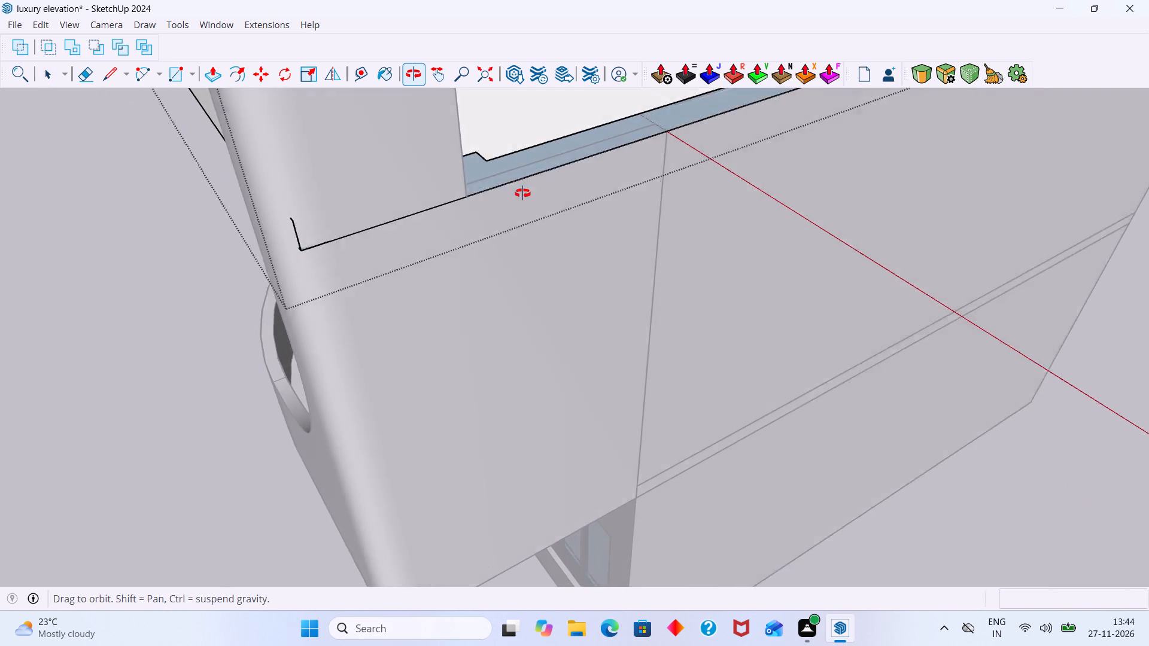
middle_drag(522, 193, 515, 182)
shift+middle_drag(545, 211, 509, 333)
middle_drag(458, 311, 458, 370)
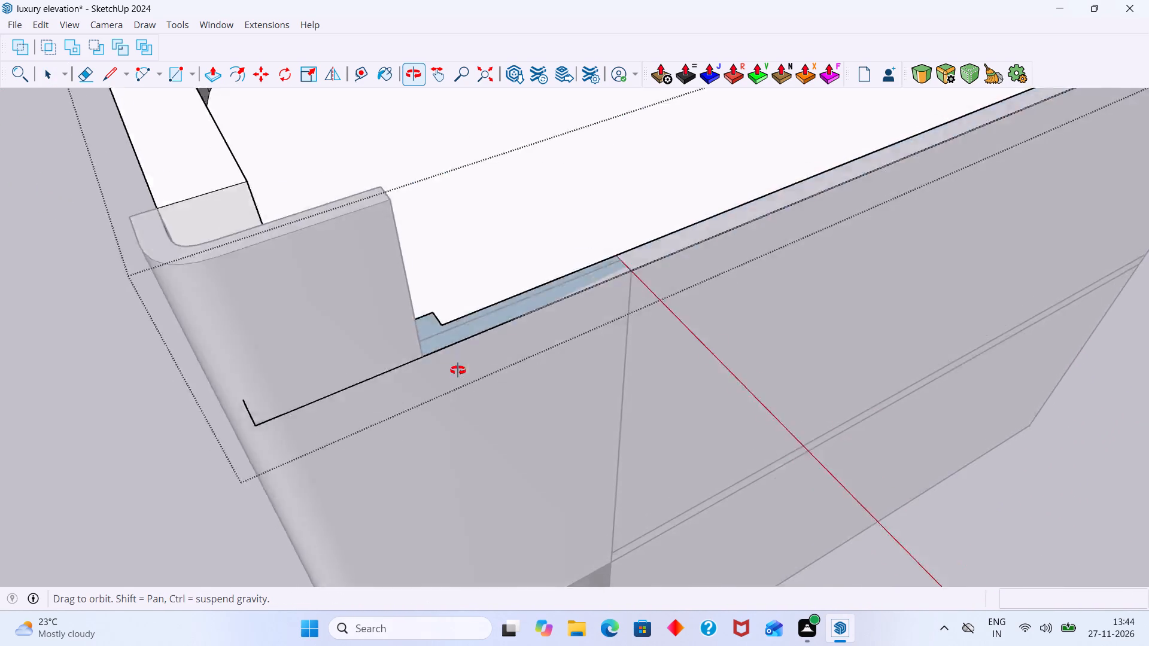
middle_drag(458, 370, 874, 279)
middle_drag(624, 315, 734, 39)
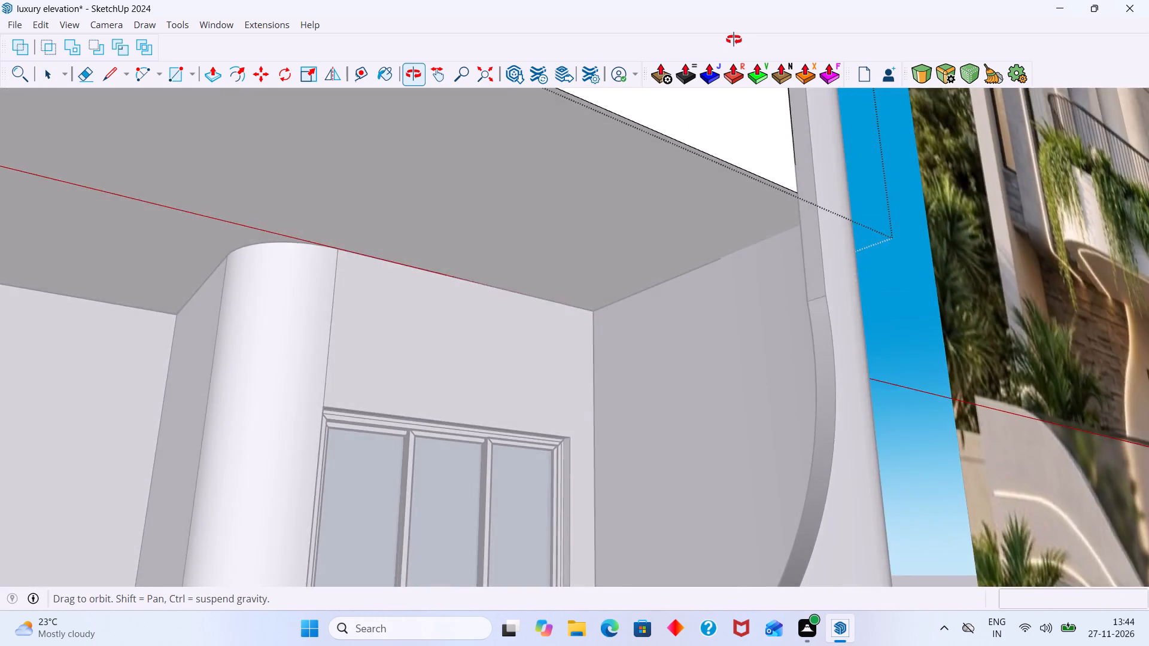
middle_drag(734, 39, 721, 176)
scroll(649, 191, down, 17)
middle_drag(446, 279, 714, 389)
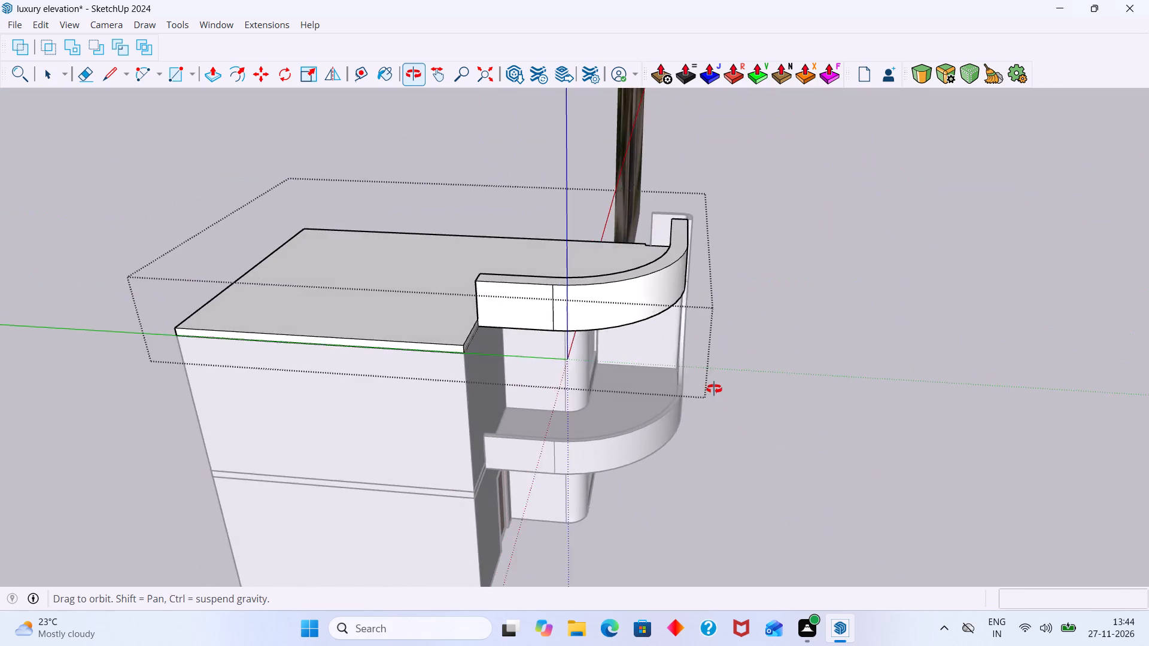
middle_drag(714, 389, 91, 328)
middle_drag(590, 227, 467, 284)
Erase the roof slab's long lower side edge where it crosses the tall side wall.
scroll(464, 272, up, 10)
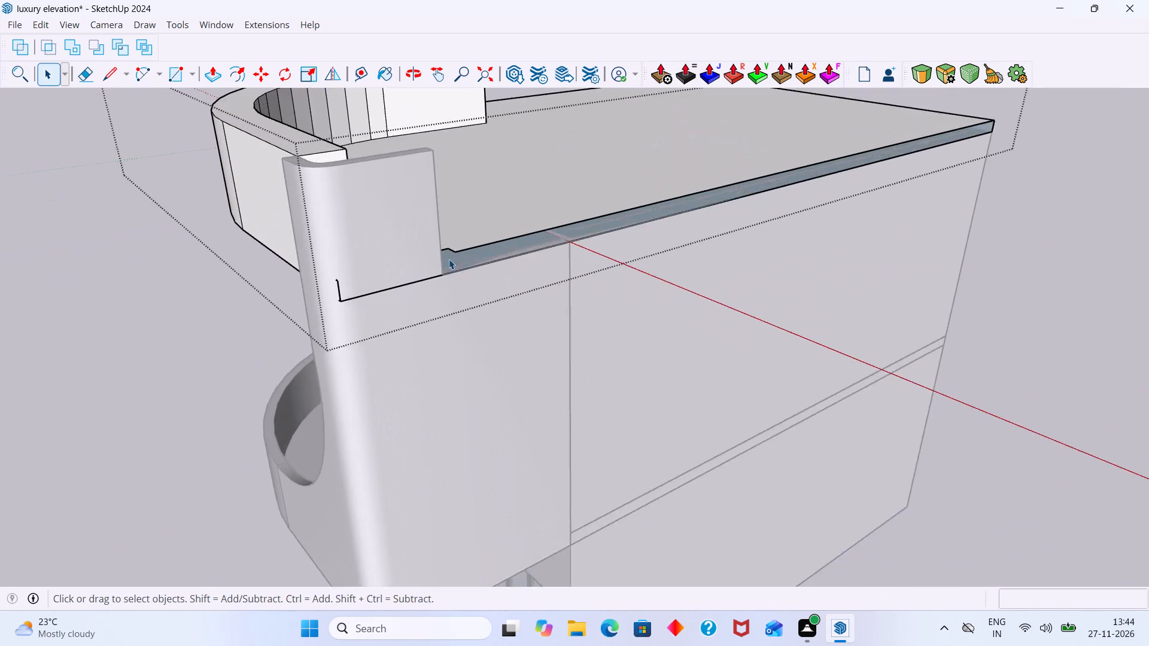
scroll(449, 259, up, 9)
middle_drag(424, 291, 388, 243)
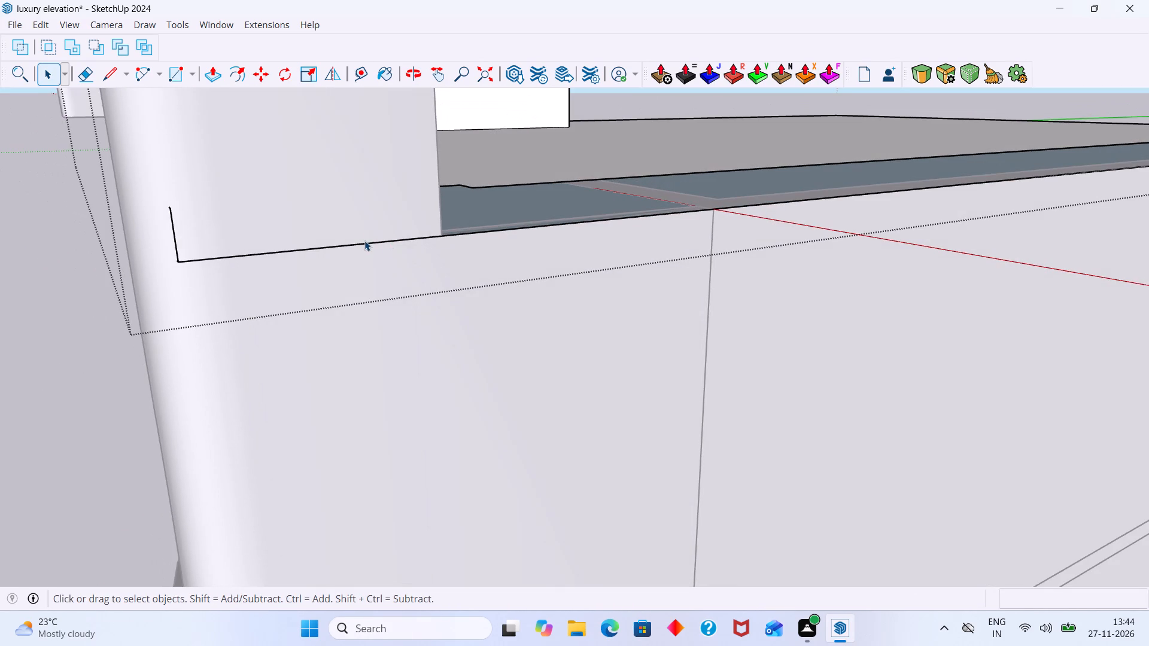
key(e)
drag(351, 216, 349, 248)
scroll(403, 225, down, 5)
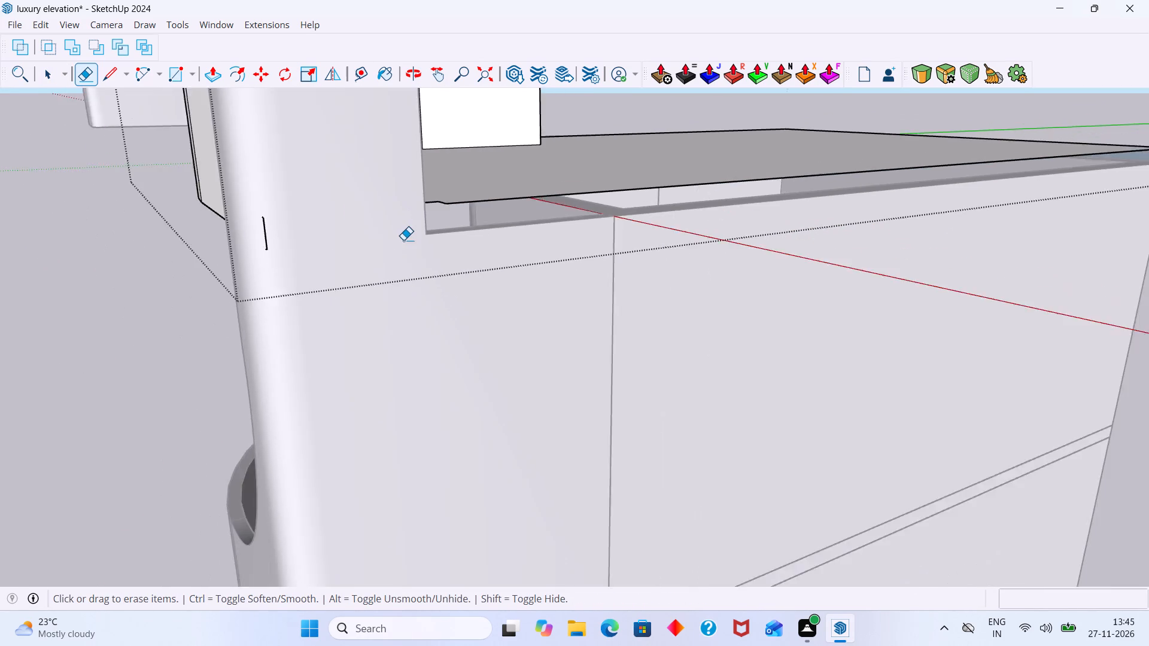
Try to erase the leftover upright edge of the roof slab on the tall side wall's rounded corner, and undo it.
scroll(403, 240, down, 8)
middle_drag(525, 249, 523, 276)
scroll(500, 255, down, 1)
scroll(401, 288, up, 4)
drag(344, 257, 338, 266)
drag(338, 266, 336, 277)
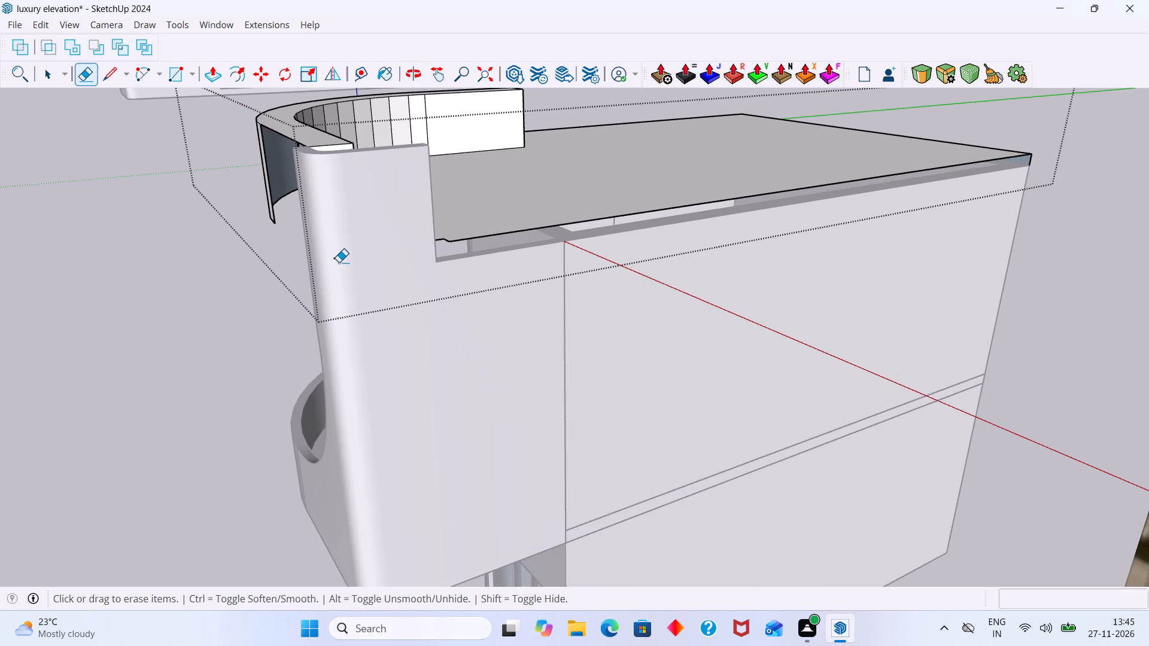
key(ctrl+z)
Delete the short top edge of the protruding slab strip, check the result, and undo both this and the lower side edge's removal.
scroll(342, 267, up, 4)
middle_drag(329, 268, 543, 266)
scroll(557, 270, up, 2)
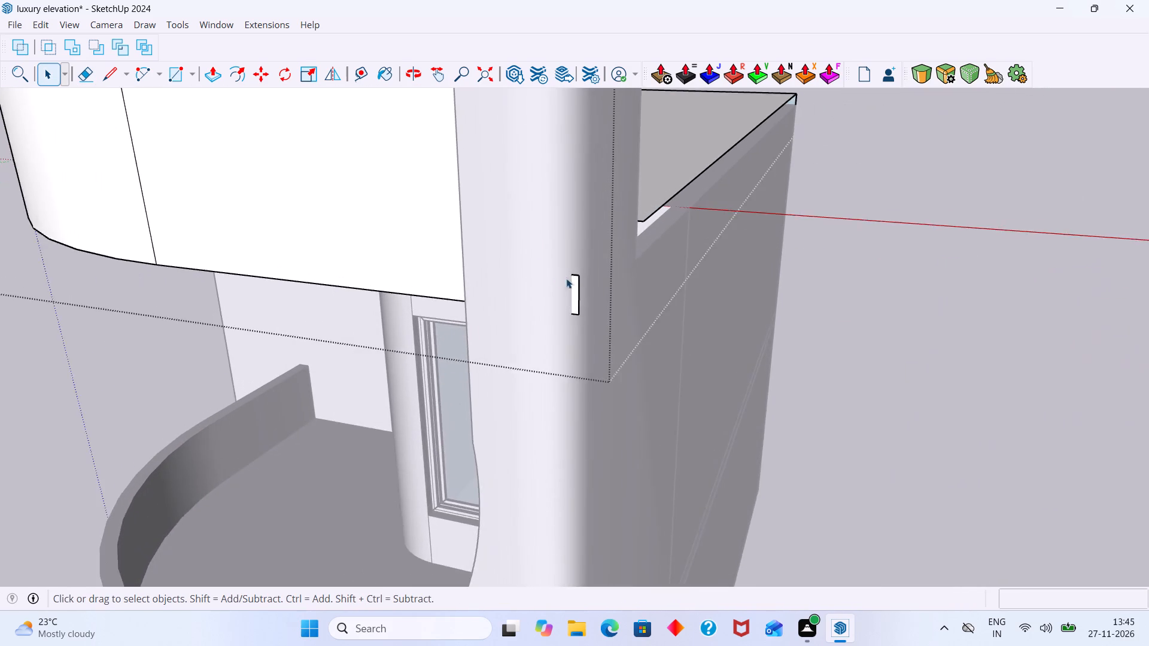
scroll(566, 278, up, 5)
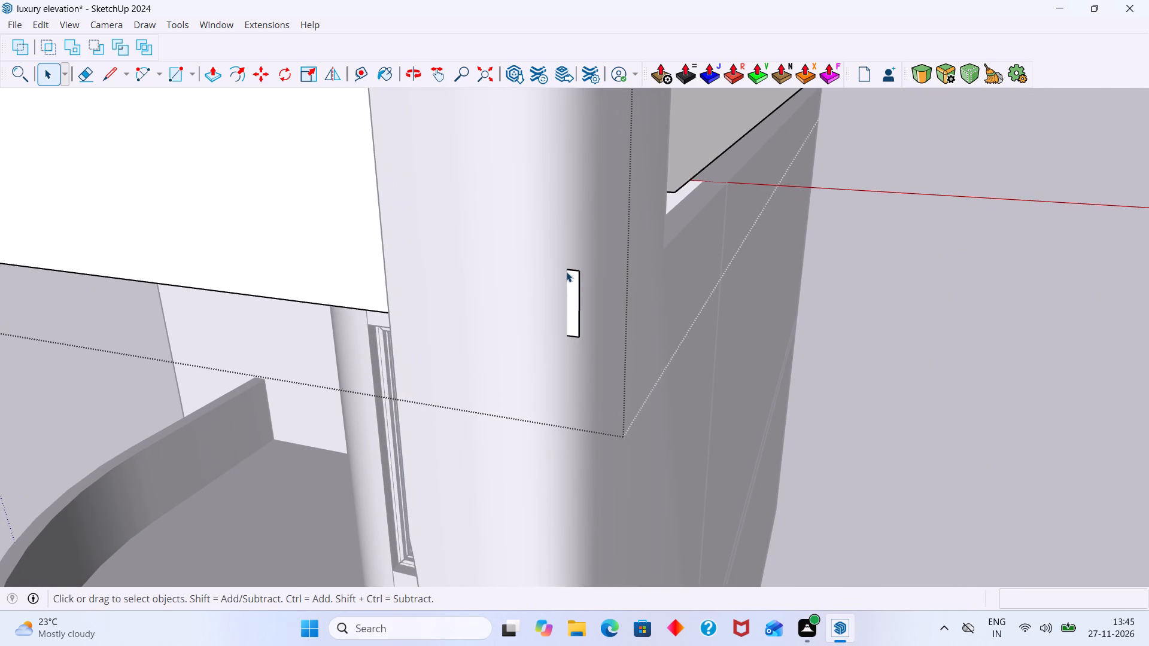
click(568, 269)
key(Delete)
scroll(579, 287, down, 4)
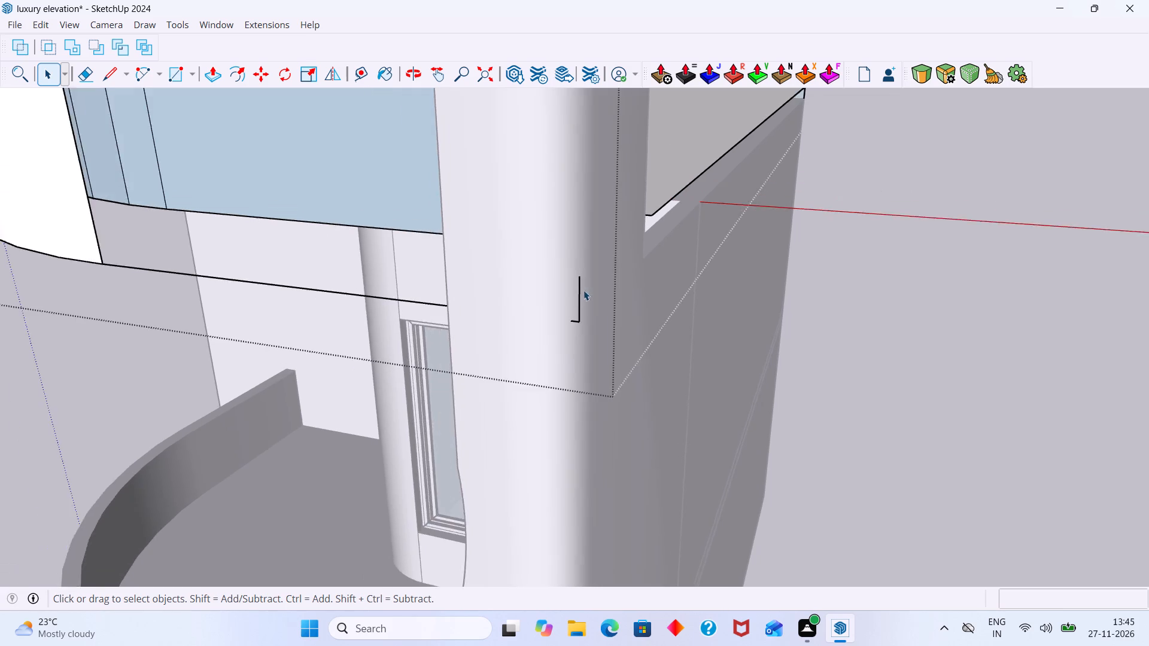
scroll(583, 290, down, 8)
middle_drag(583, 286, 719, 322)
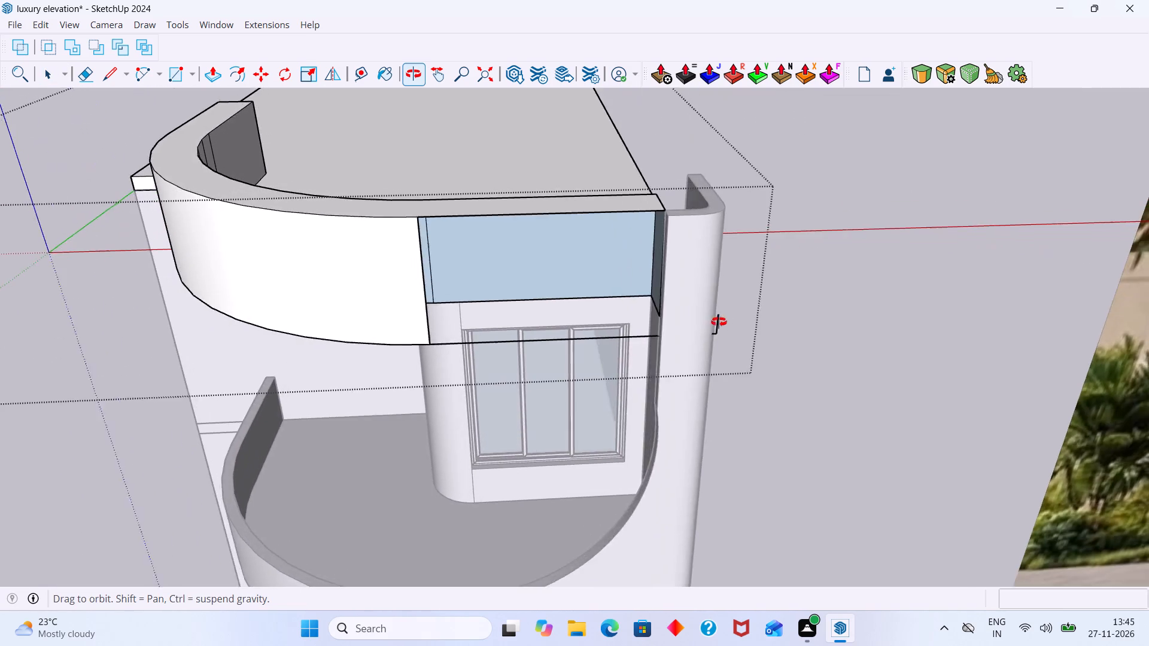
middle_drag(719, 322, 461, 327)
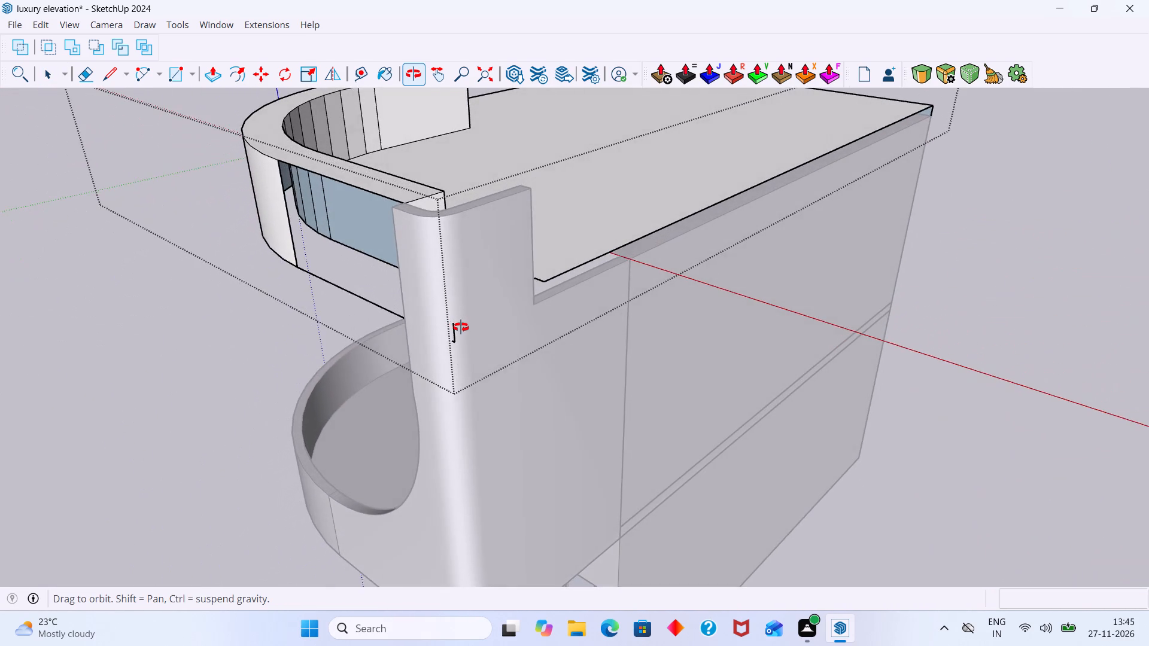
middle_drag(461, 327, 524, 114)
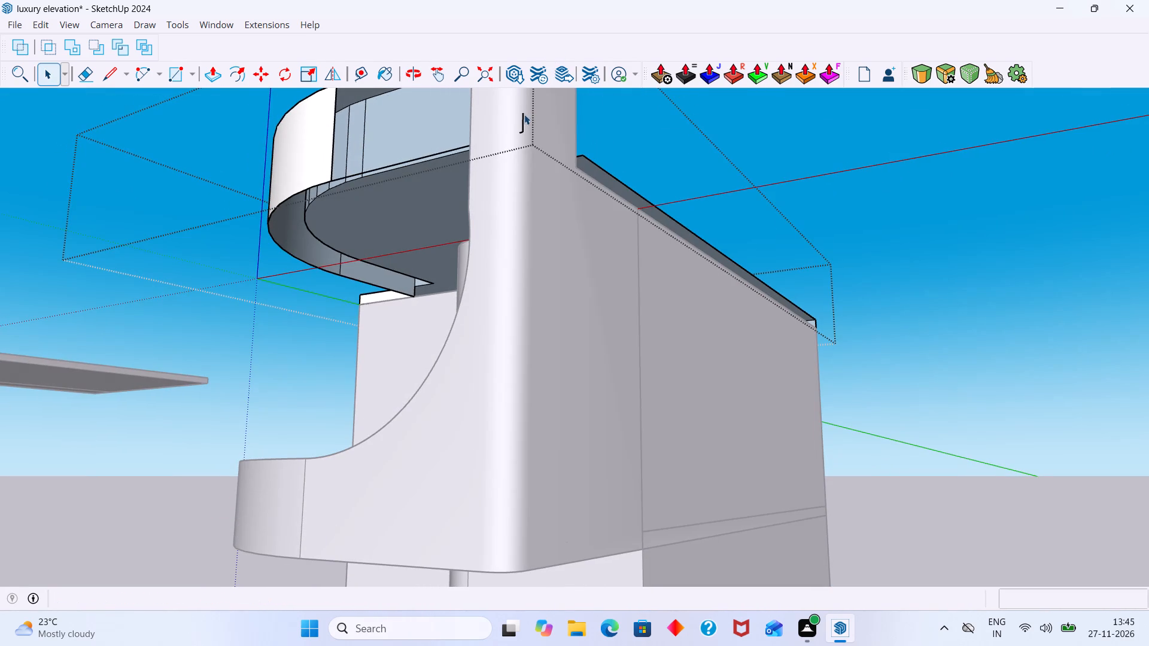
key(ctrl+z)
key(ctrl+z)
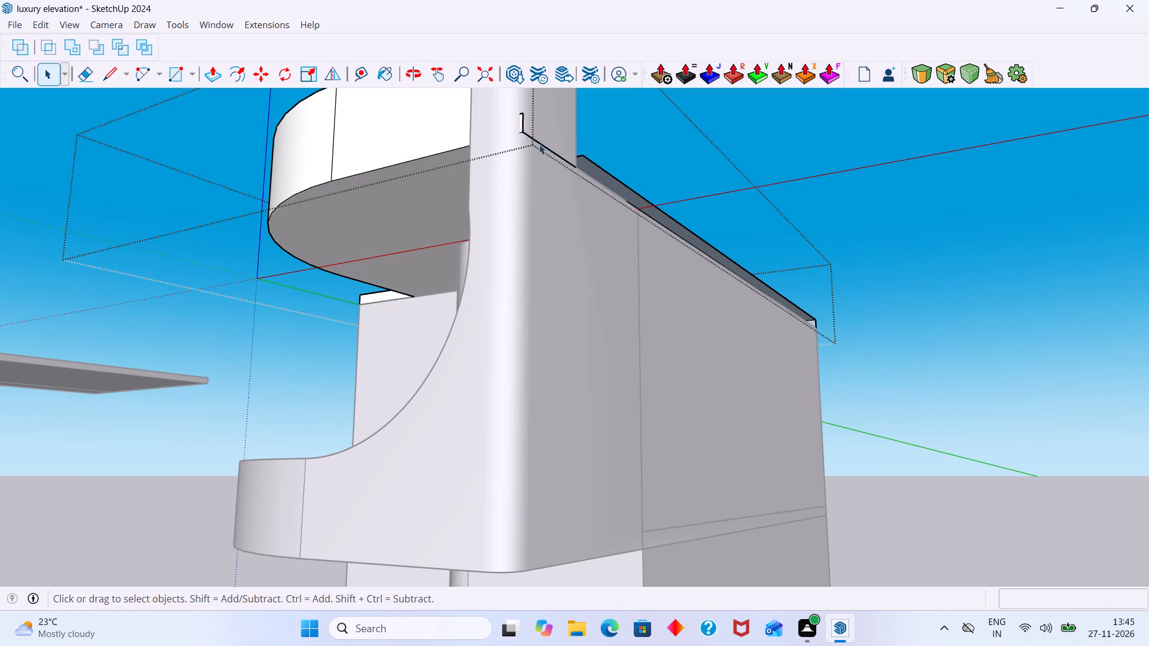
Draw a 6" vertical line closing the open side of the slab strip protruding through the tall side wall and delete the strip's face.
scroll(522, 142, up, 5)
middle_drag(518, 139, 547, 223)
key(l)
scroll(558, 187, up, 1)
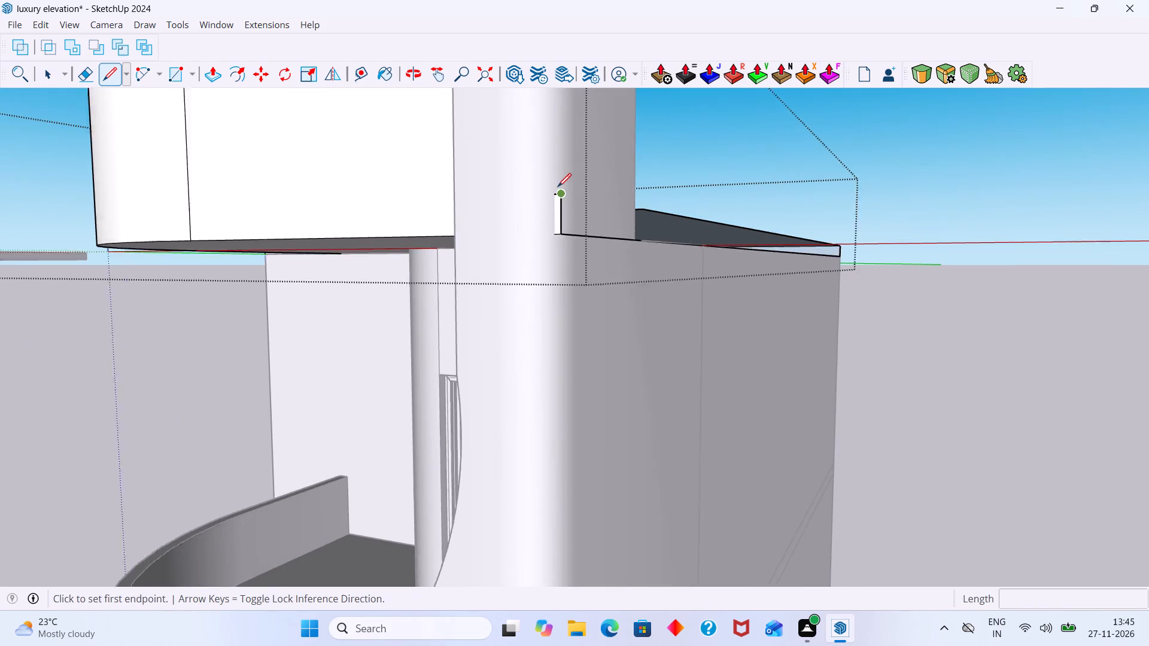
scroll(558, 187, up, 8)
click(551, 193)
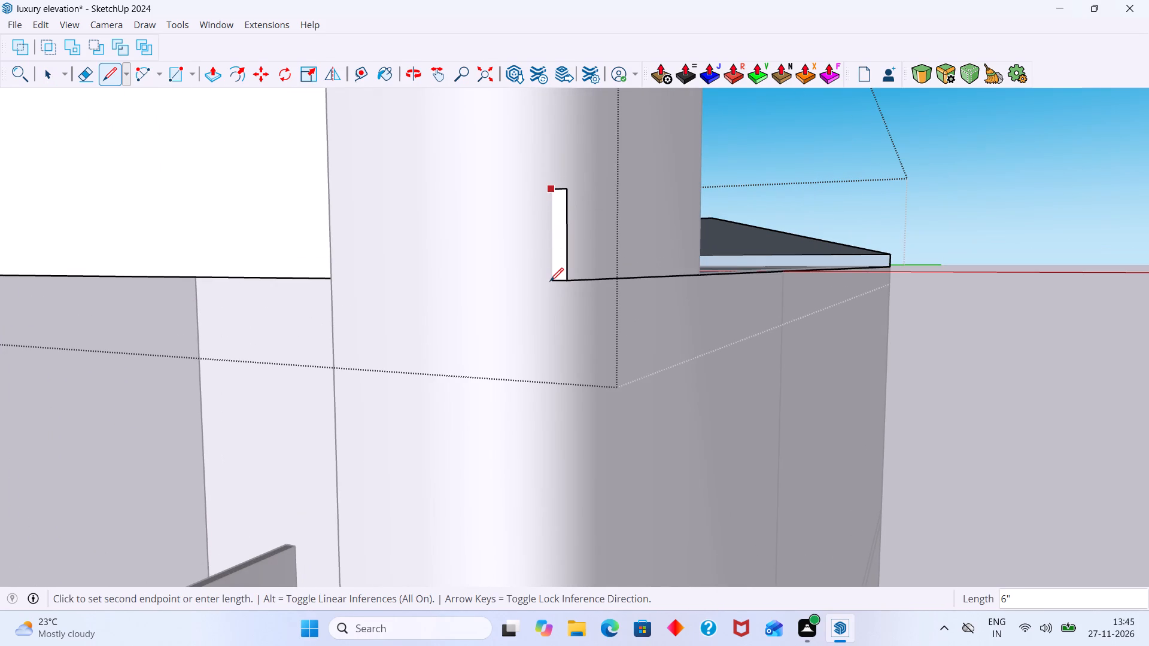
click(552, 279)
key(space)
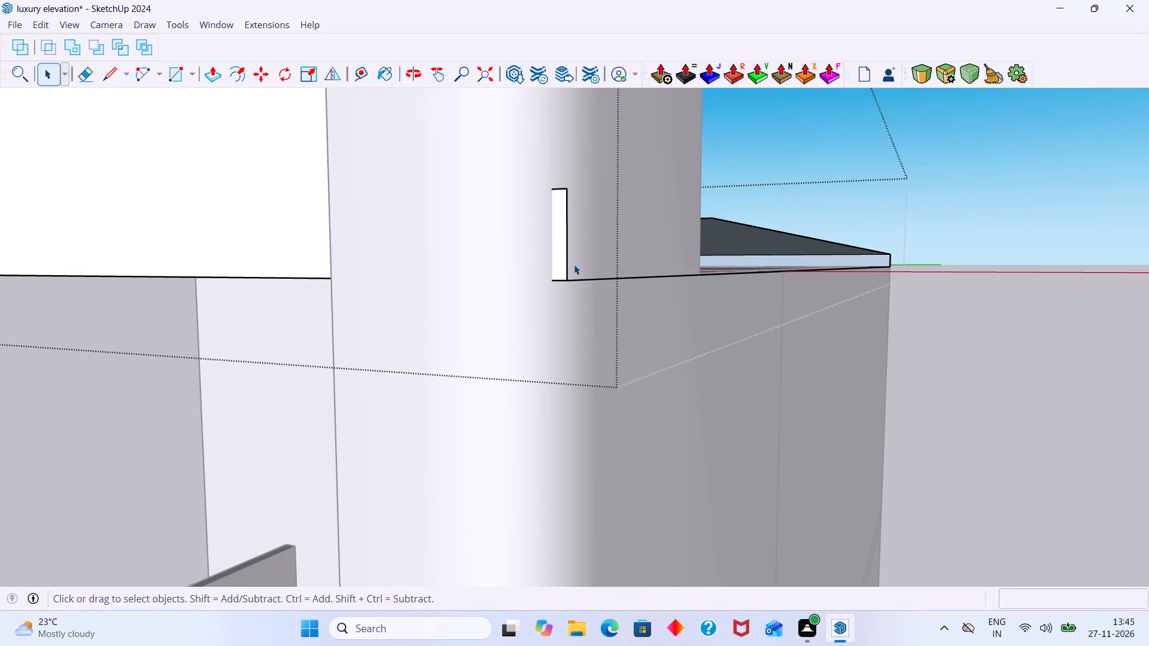
click(563, 254)
key(Delete)
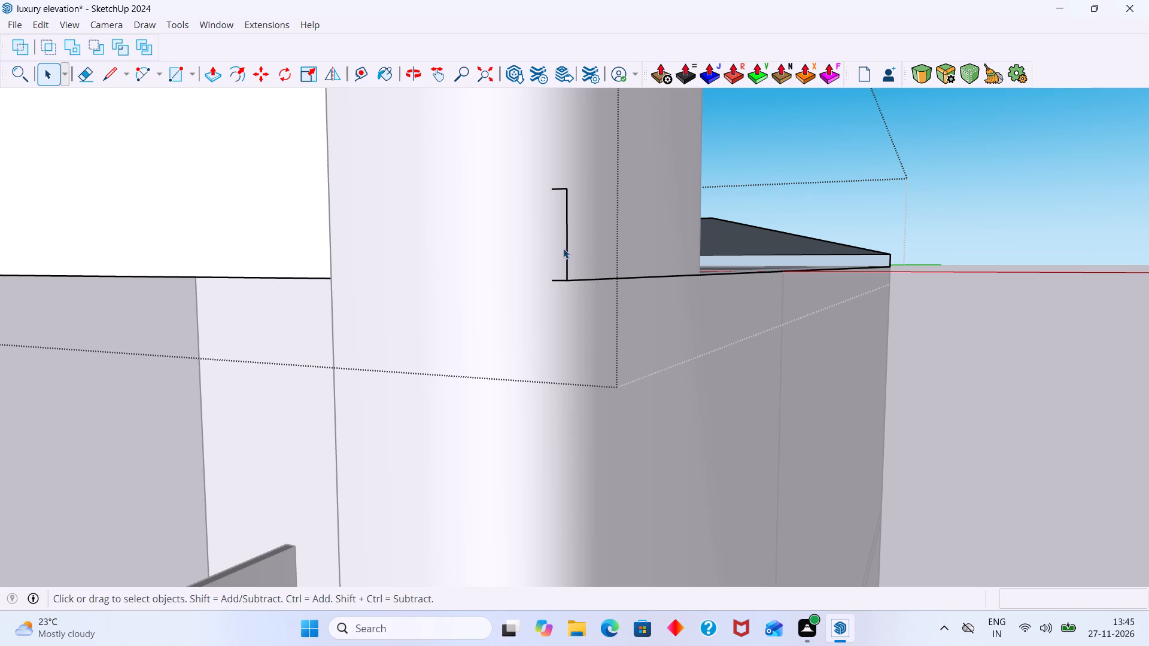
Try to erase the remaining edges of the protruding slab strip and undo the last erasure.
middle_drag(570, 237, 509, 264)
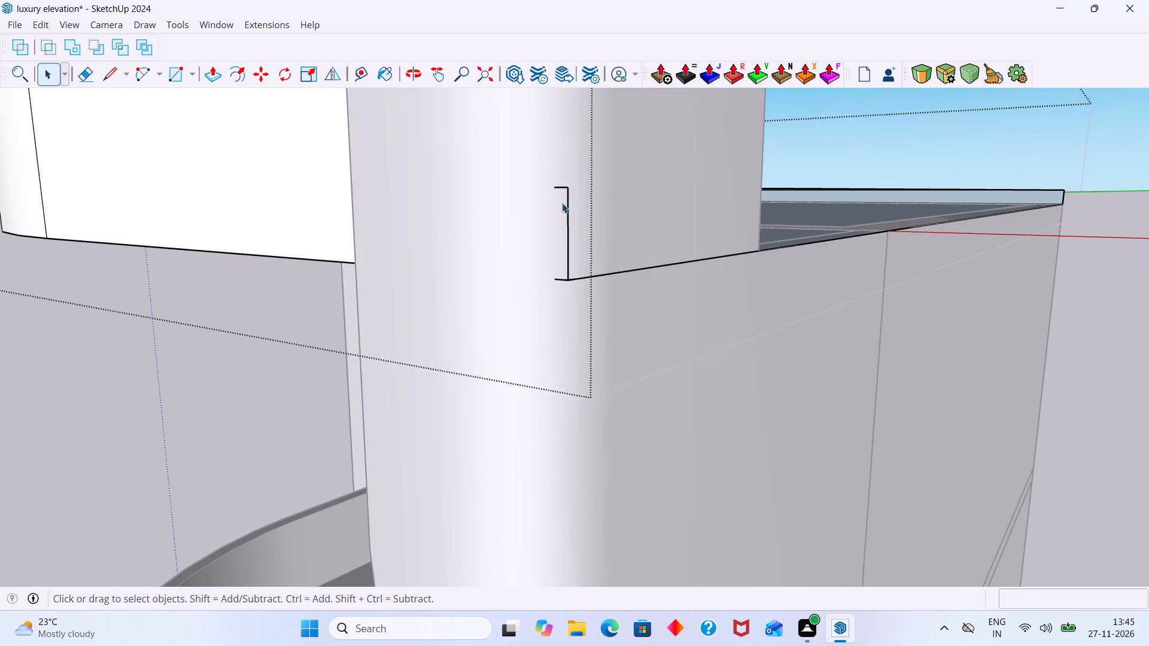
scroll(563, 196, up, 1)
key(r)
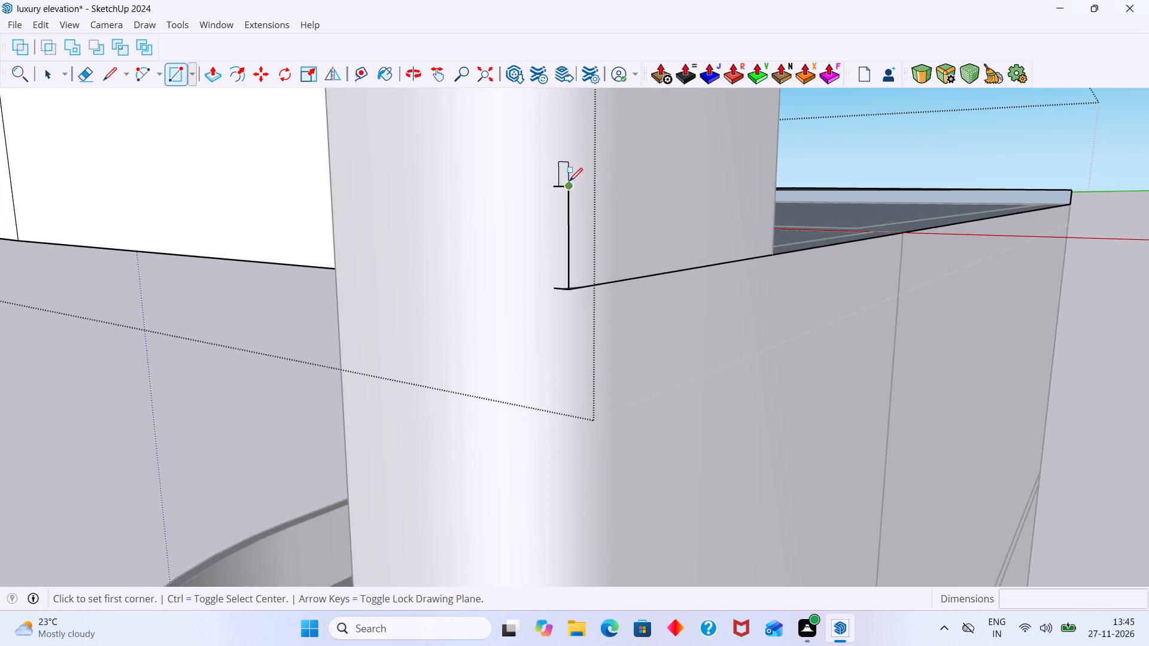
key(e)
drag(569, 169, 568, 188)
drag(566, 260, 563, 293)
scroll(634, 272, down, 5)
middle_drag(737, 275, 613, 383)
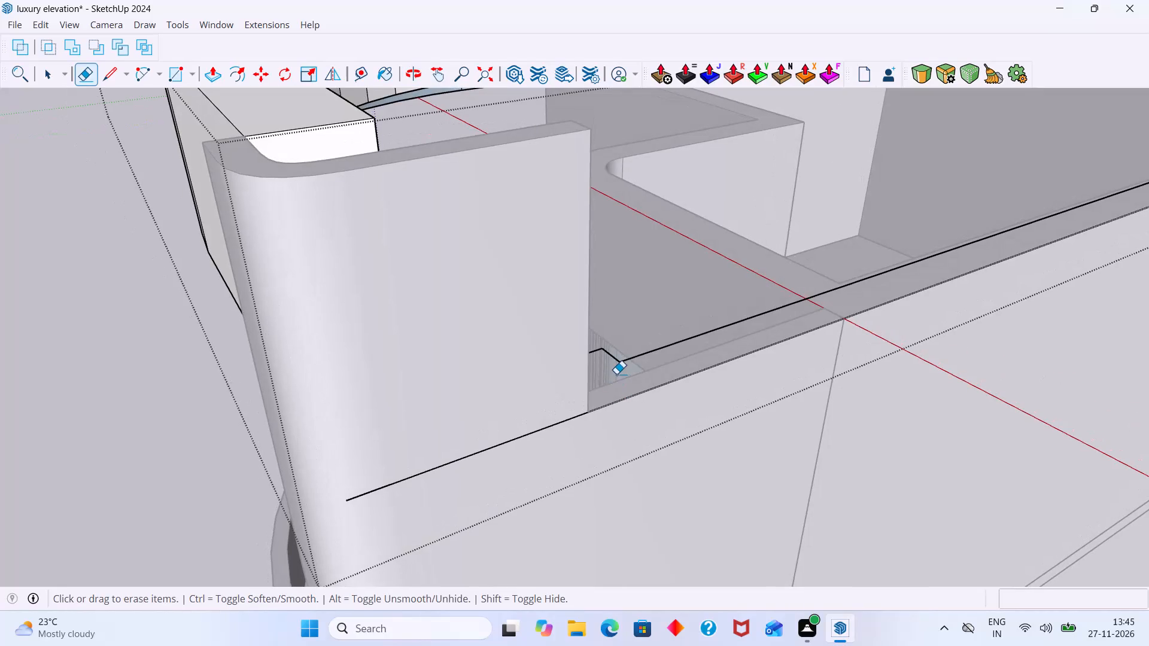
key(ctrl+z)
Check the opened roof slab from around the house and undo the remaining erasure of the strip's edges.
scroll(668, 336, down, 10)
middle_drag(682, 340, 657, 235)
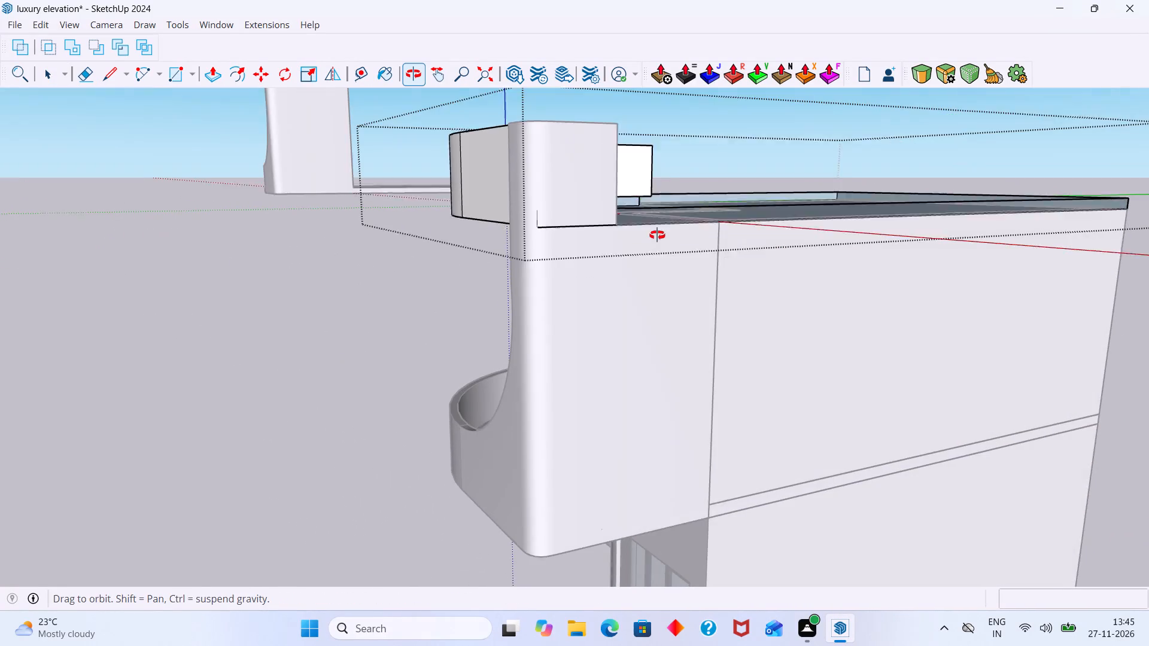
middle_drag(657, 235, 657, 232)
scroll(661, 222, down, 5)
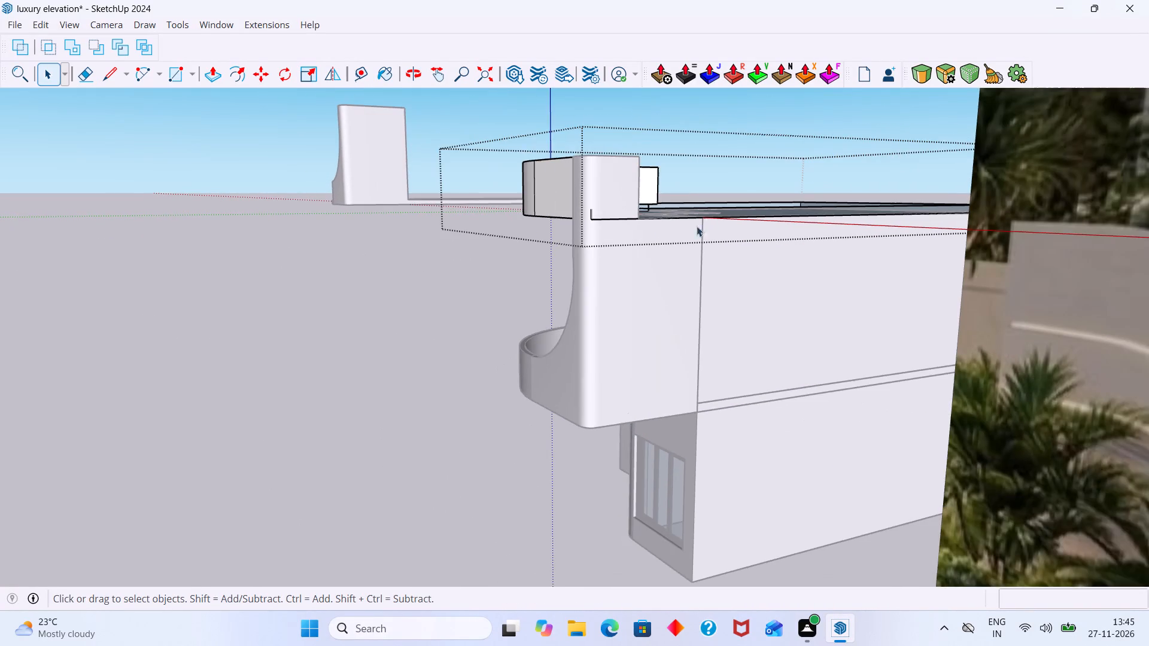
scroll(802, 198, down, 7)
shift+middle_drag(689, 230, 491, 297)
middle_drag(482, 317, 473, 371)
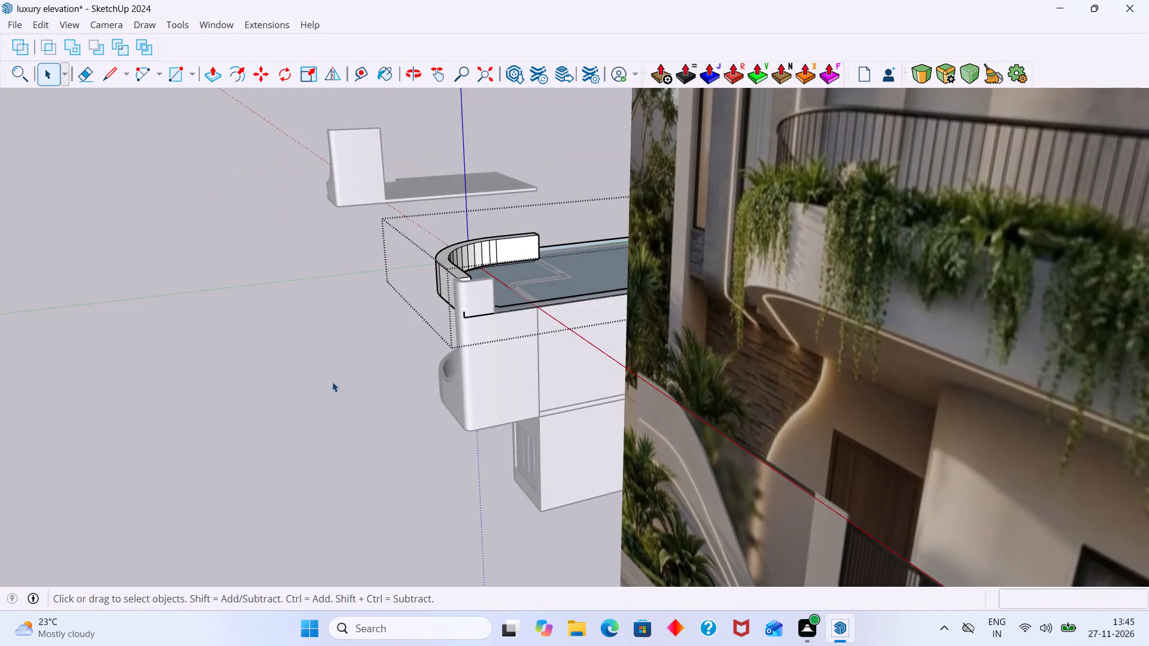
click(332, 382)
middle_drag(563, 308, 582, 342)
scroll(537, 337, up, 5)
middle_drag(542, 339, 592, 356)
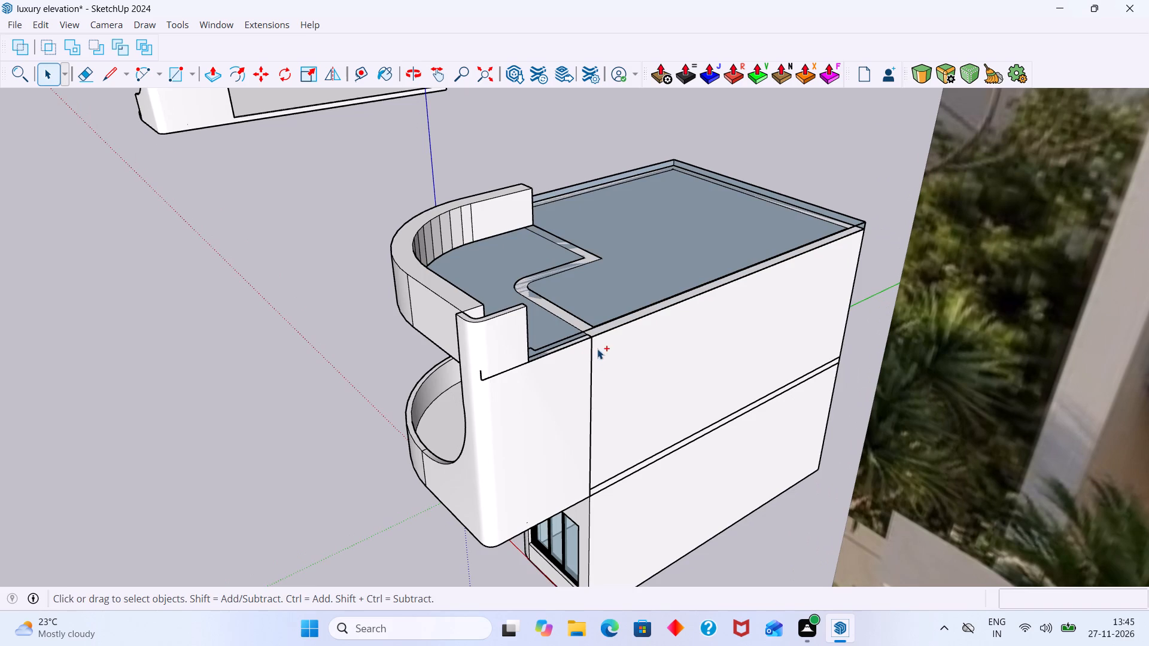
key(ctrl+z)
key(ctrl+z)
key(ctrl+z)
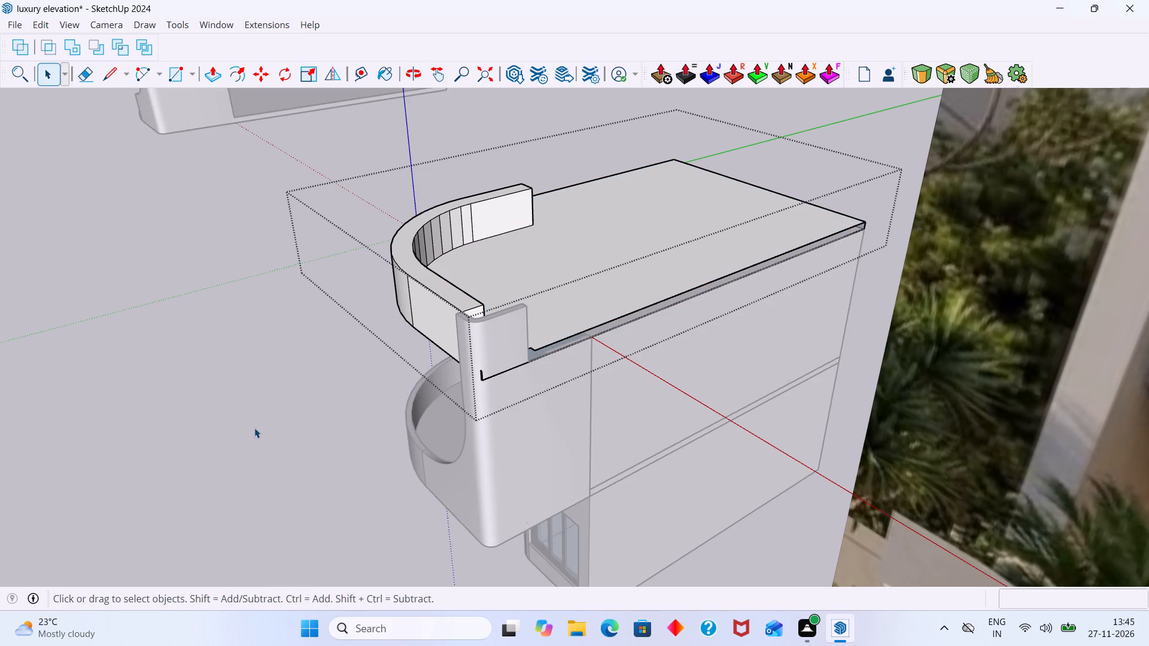
Outside the roof group, draw a 6" vertical line down the open slab side at the tall side wall's inner end.
click(254, 428)
scroll(479, 390, up, 9)
middle_drag(466, 380, 548, 354)
scroll(557, 343, up, 3)
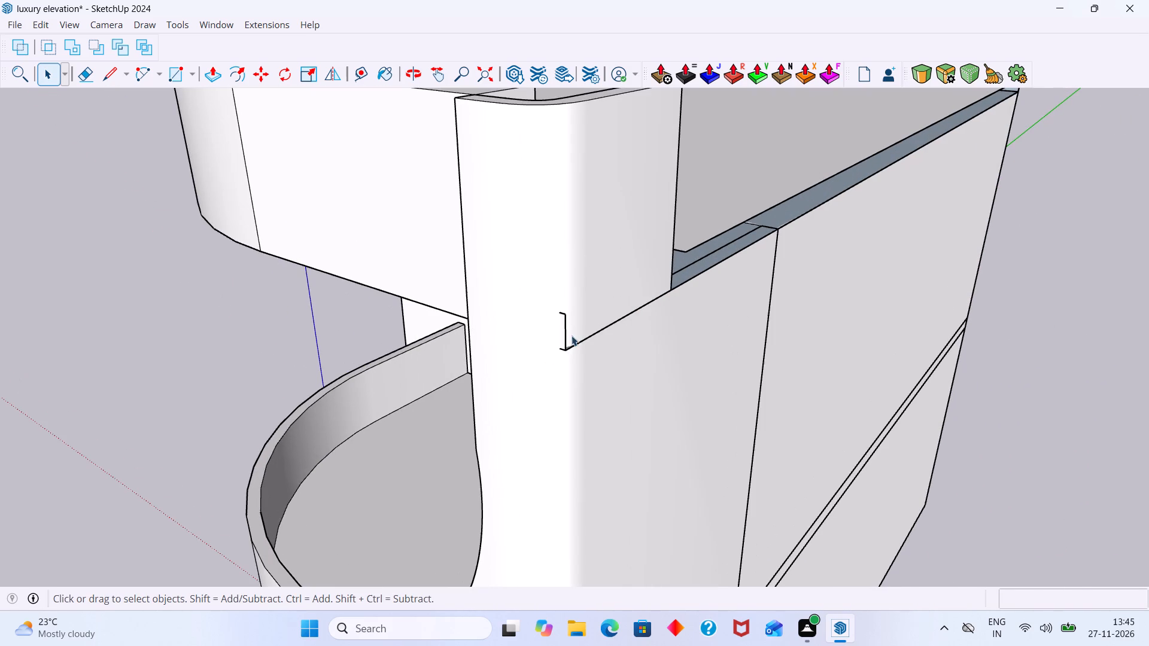
key(l)
middle_drag(740, 264, 551, 269)
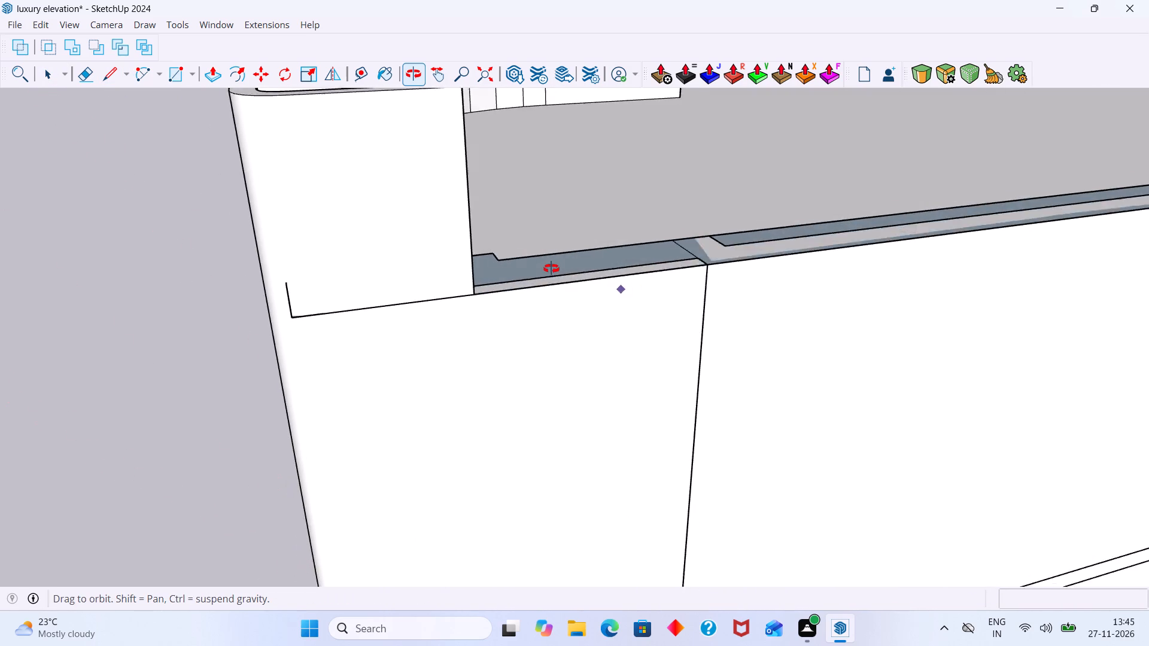
middle_drag(551, 269, 544, 201)
scroll(481, 186, up, 4)
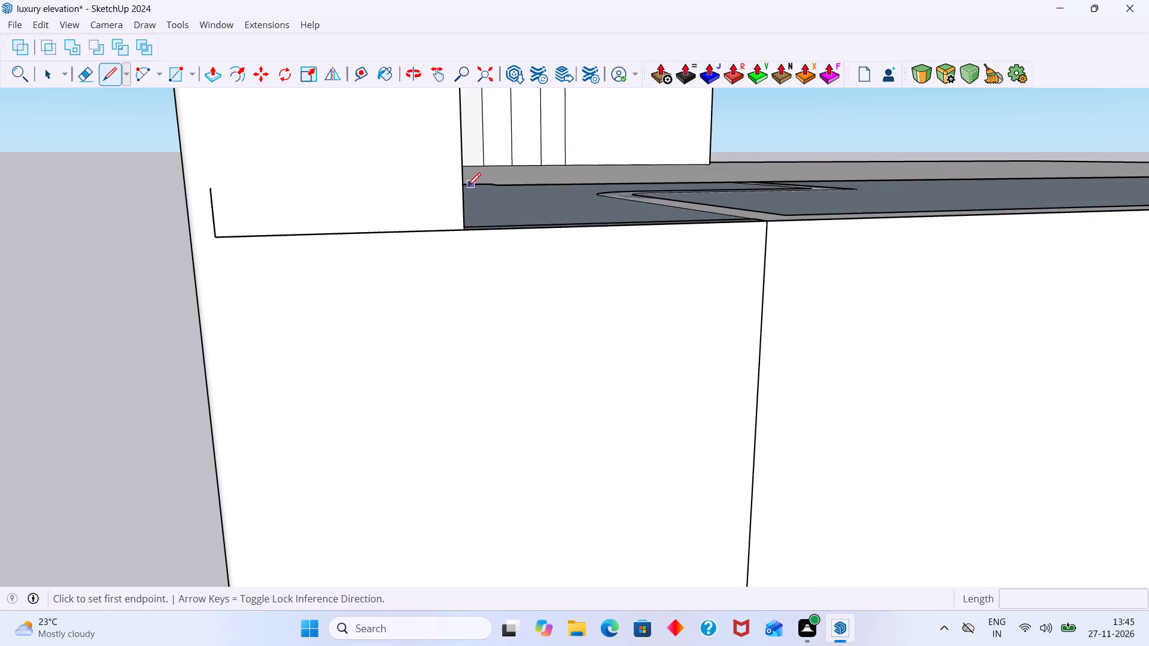
scroll(467, 186, up, 2)
middle_drag(448, 192, 299, 243)
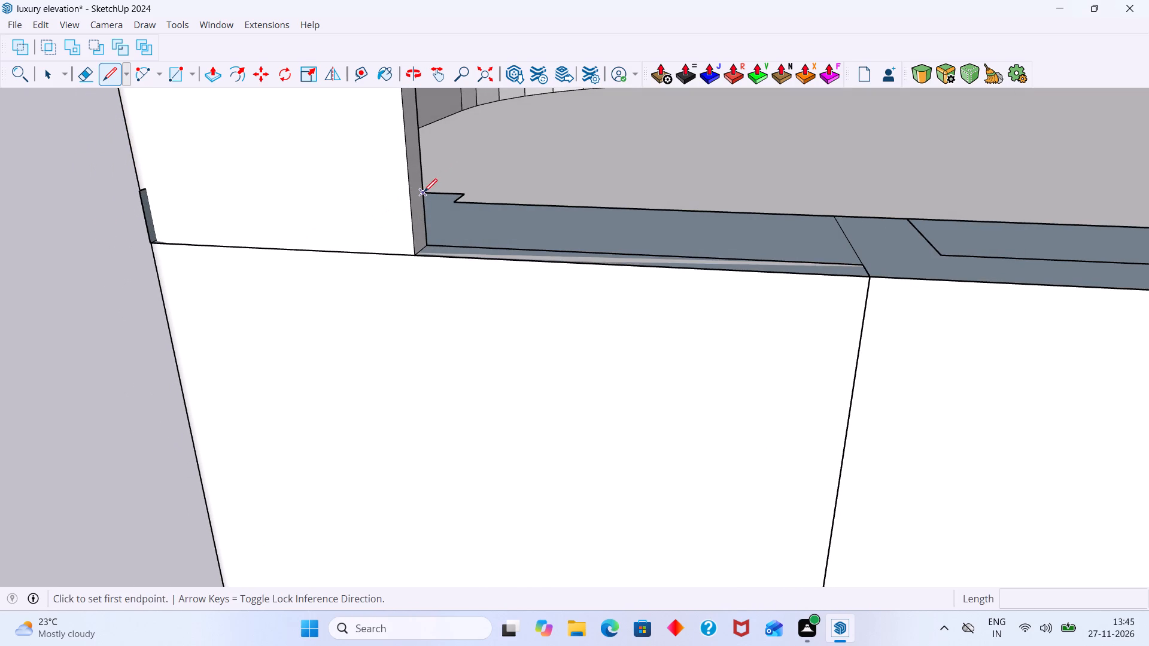
click(424, 192)
click(424, 246)
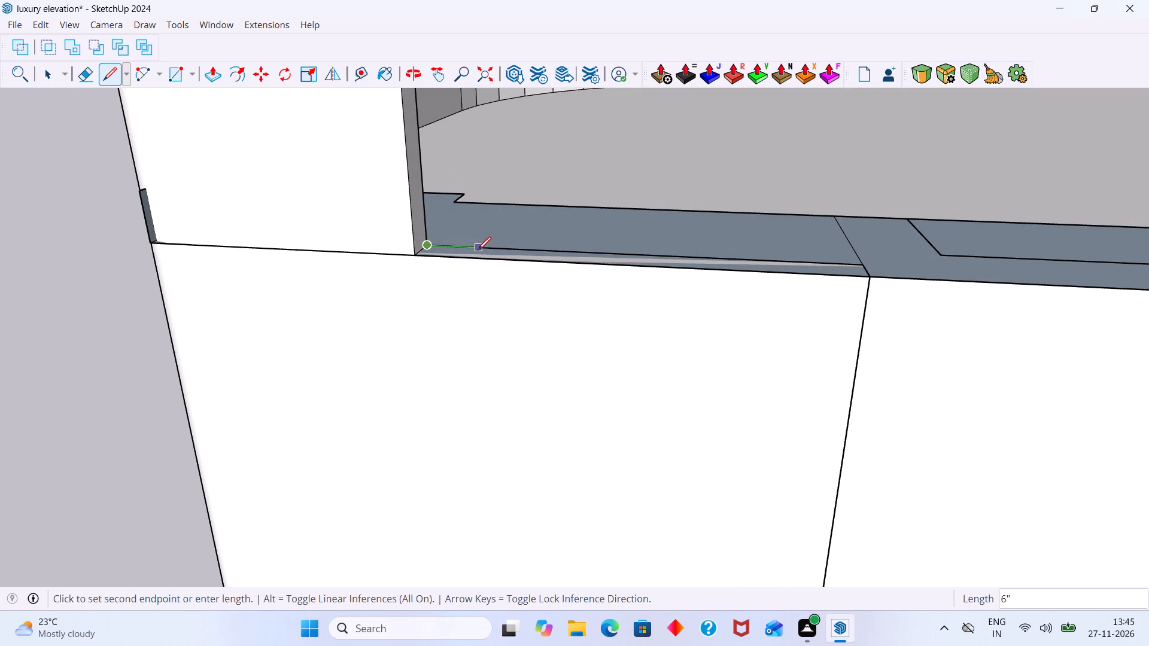
scroll(877, 266, down, 9)
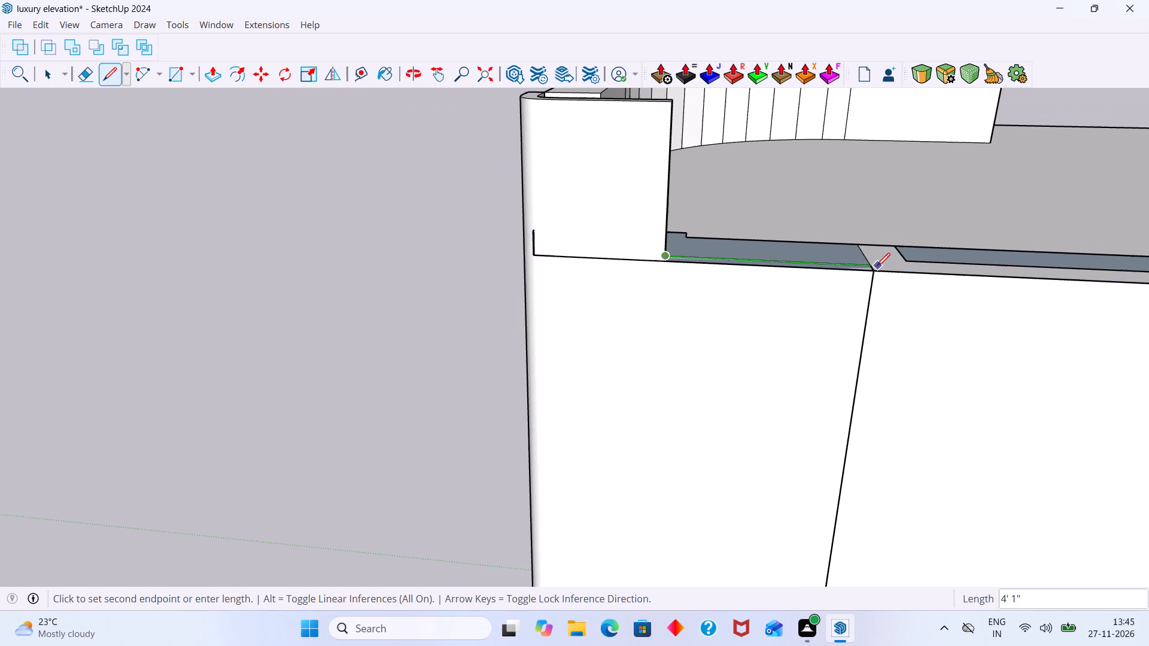
middle_drag(865, 258, 718, 220)
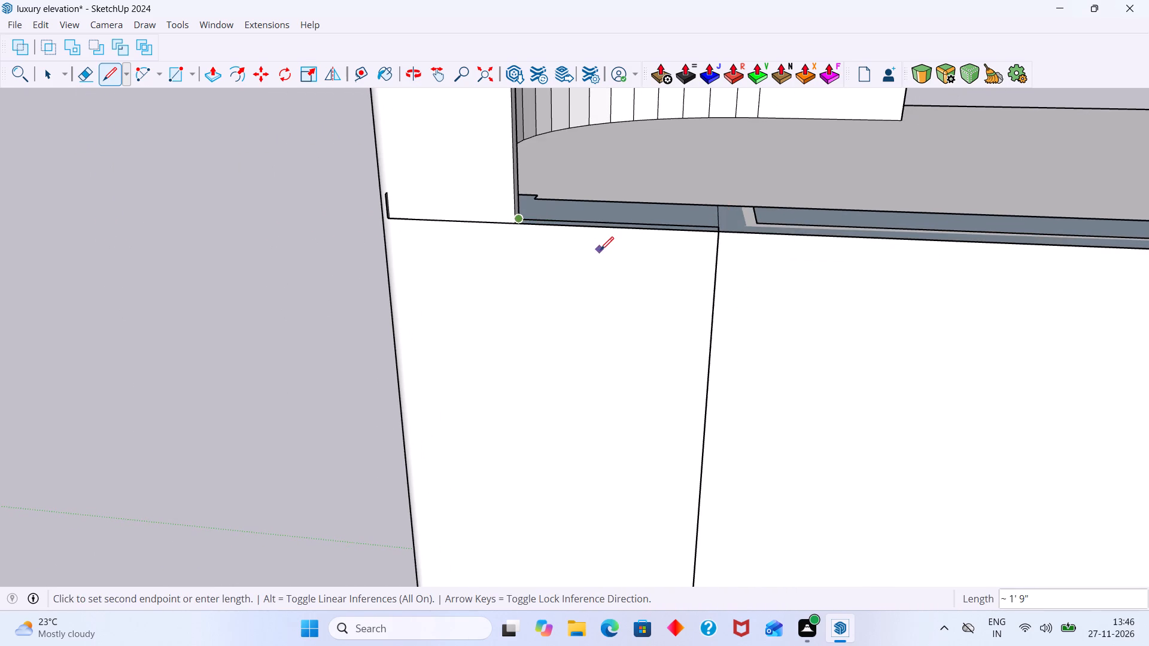
key(space)
Inside the roof group, push the underside of the roof slab's top face down 6" to the side wall's top edge.
scroll(615, 229, up, 2)
middle_drag(603, 218, 589, 139)
scroll(586, 149, up, 3)
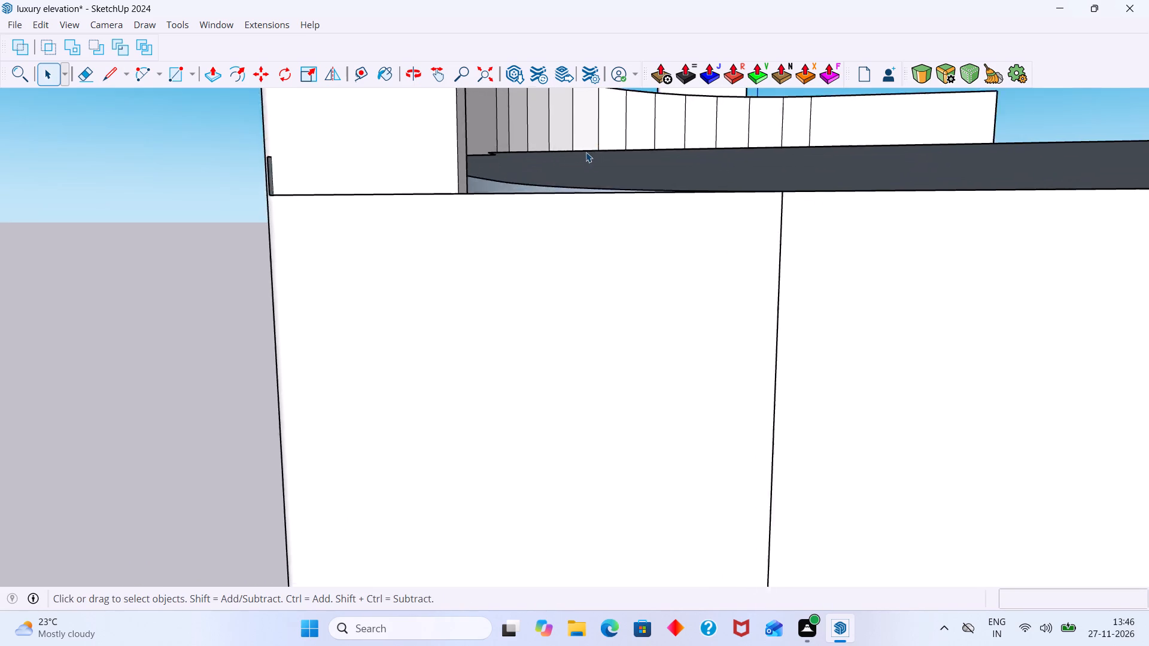
scroll(586, 152, up, 6)
click(586, 160)
double_click(593, 162)
click(603, 166)
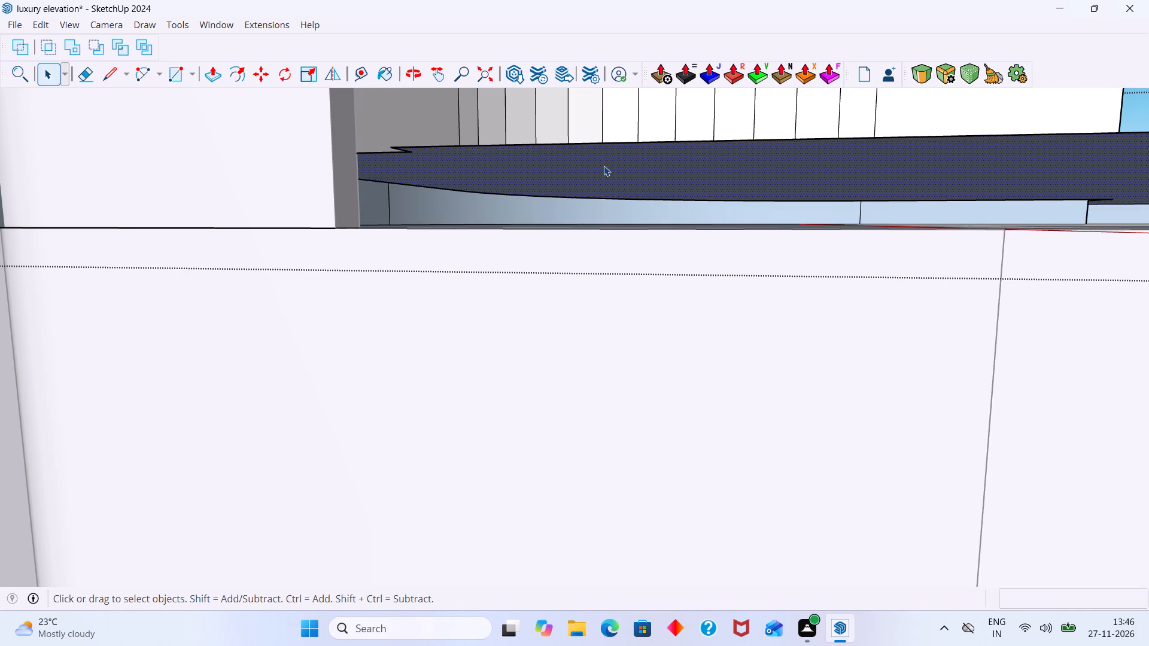
key(p)
click(603, 166)
middle_drag(401, 237, 383, 328)
scroll(369, 211, up, 9)
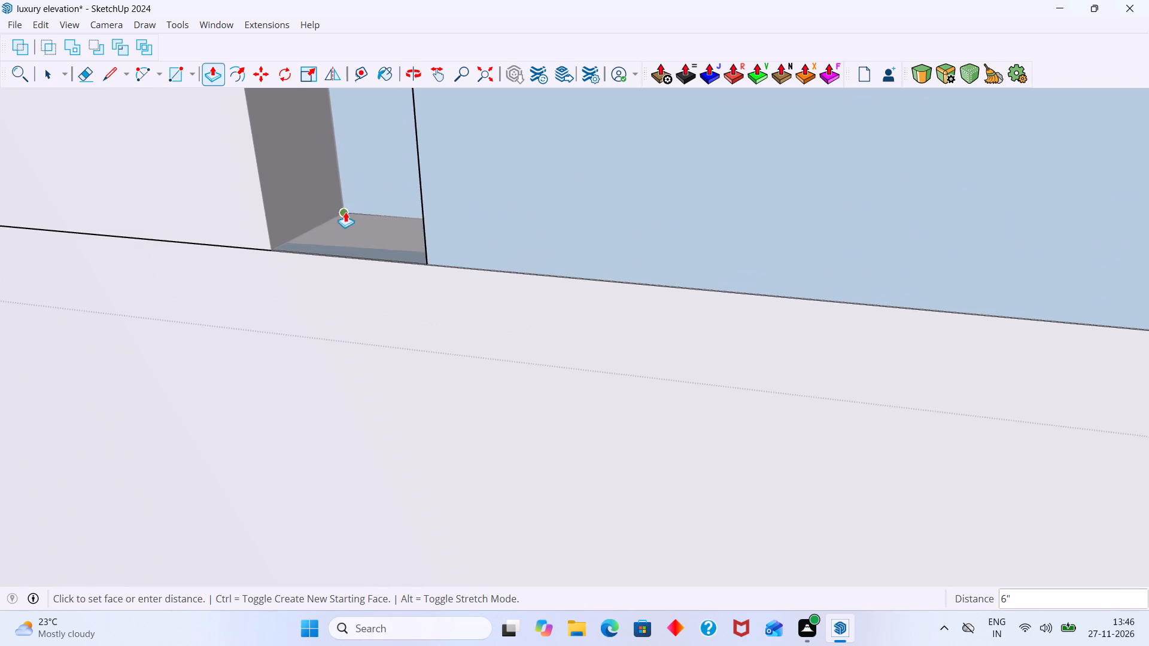
click(424, 266)
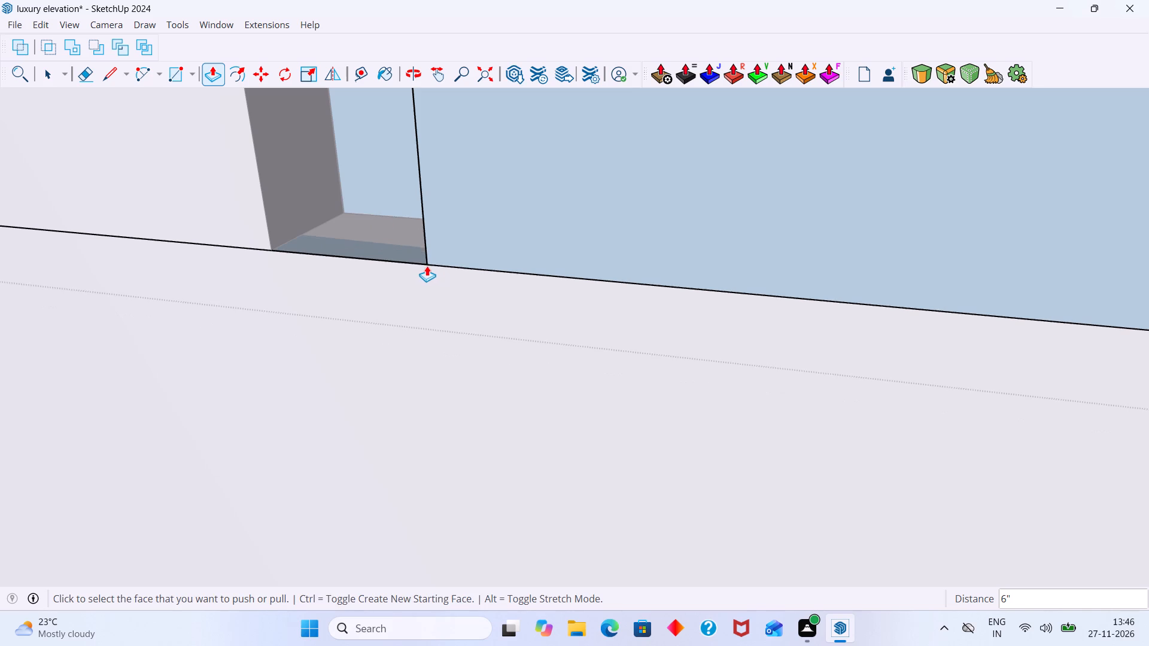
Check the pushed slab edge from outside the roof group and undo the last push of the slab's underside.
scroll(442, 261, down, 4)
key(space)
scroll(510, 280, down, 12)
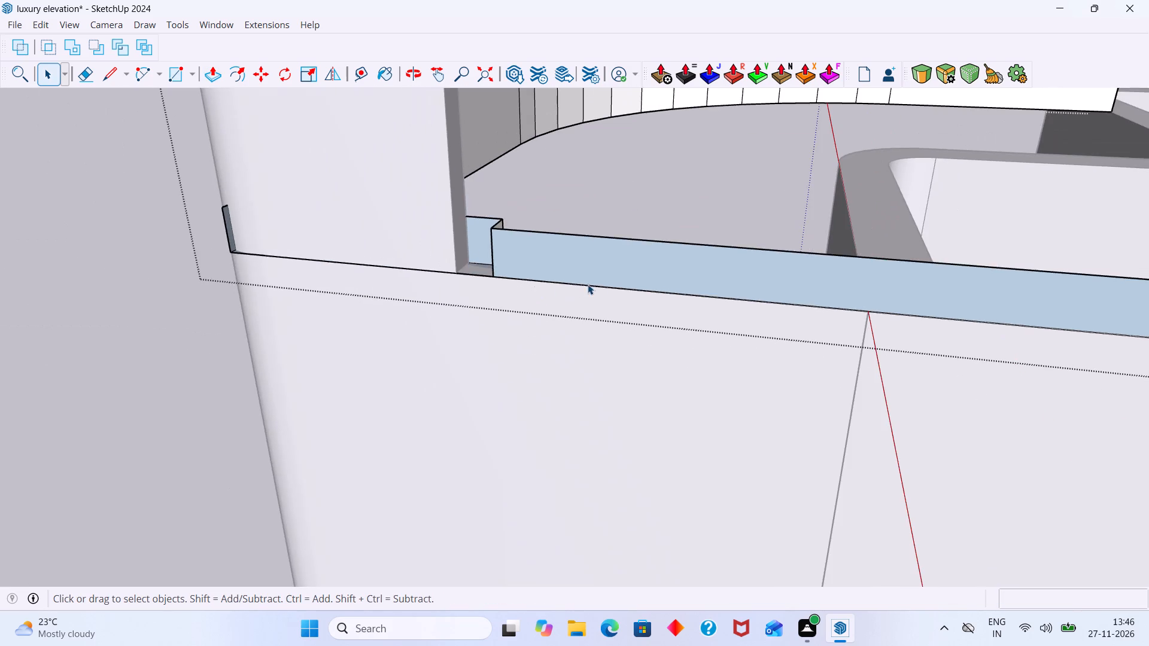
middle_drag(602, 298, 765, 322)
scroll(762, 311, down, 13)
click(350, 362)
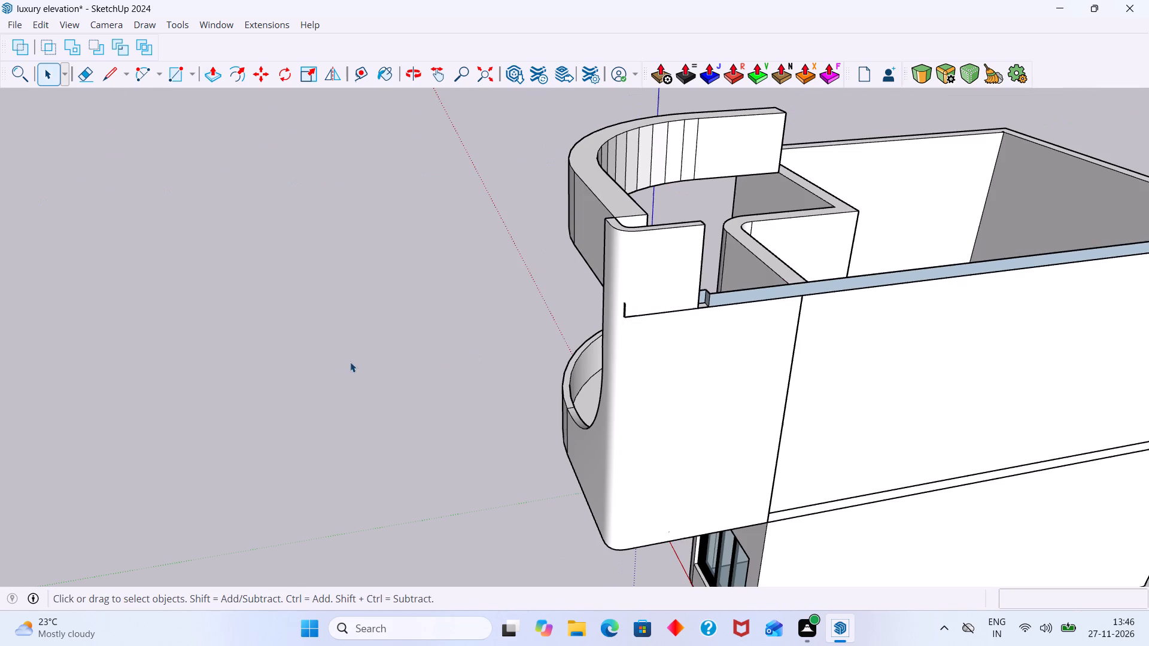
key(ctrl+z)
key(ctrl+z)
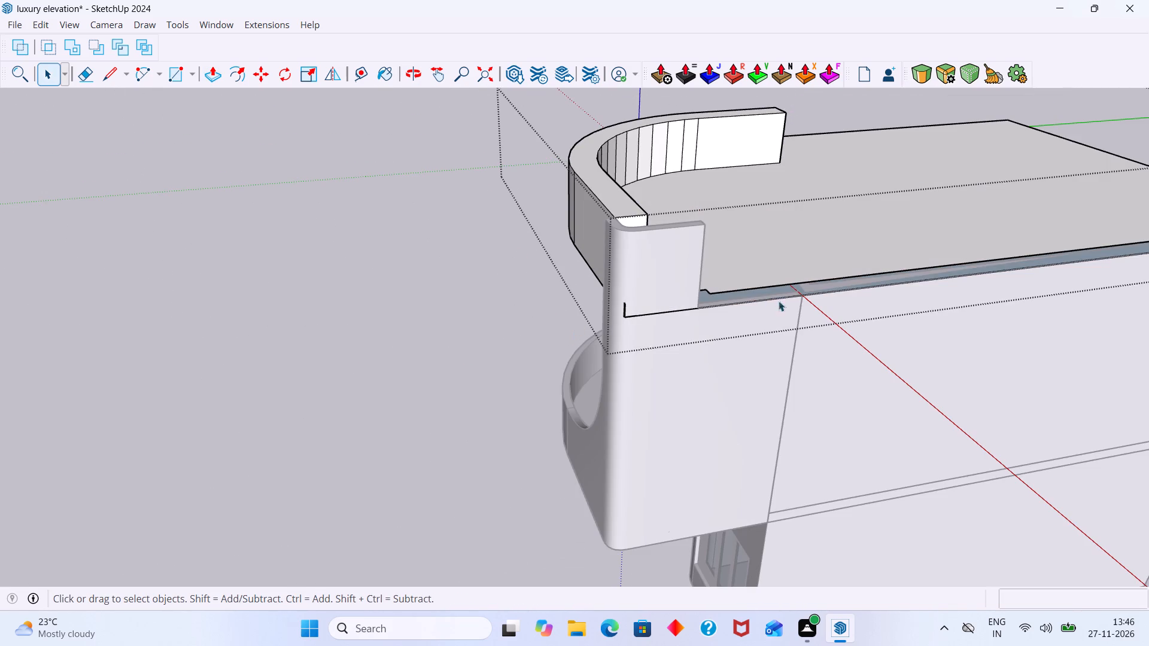
Push the underside of the roof slab's top face down 6" to the side wall's top edge and leave the roof group.
middle_drag(782, 289, 759, 142)
scroll(761, 158, up, 17)
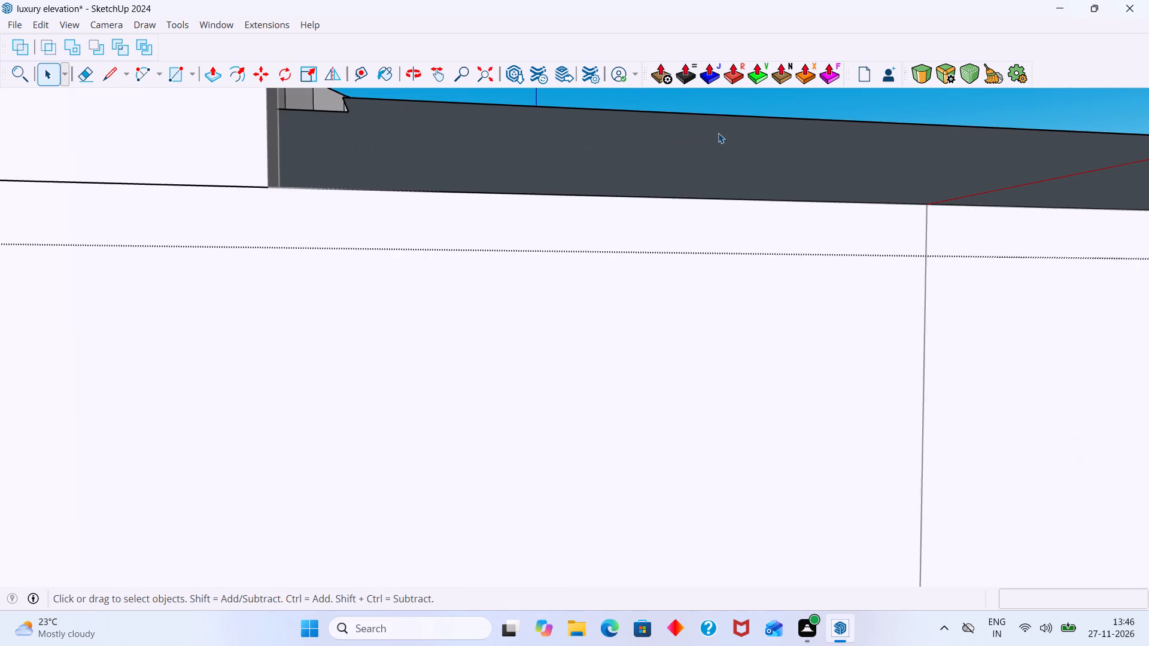
click(718, 133)
key(p)
click(722, 141)
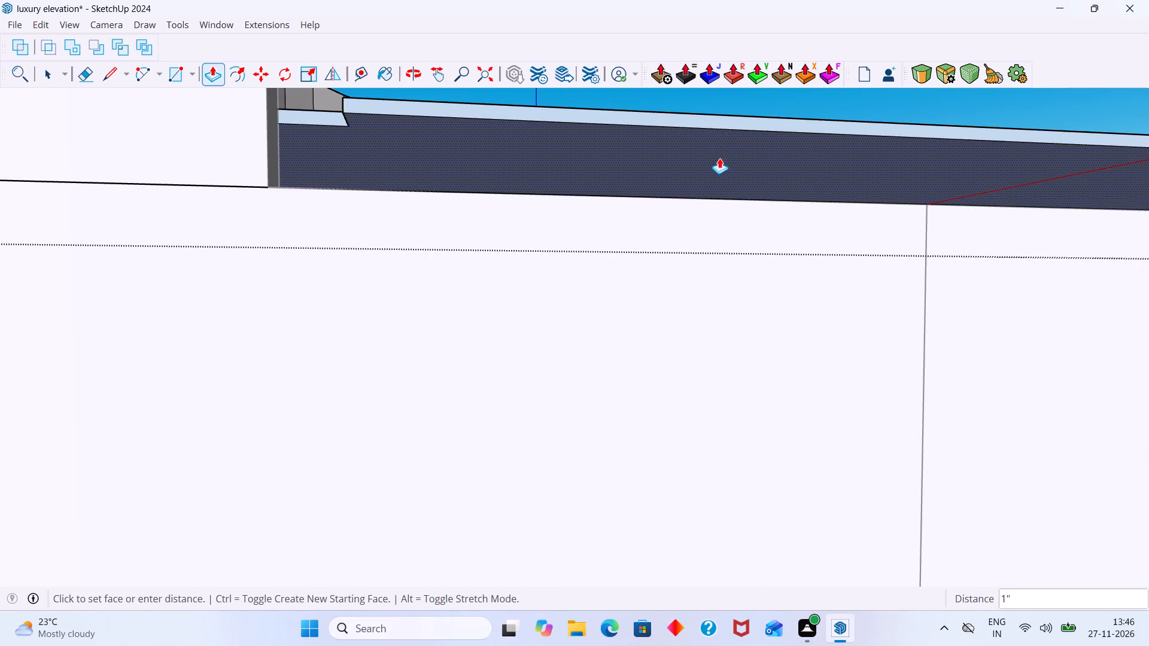
middle_drag(707, 211, 679, 402)
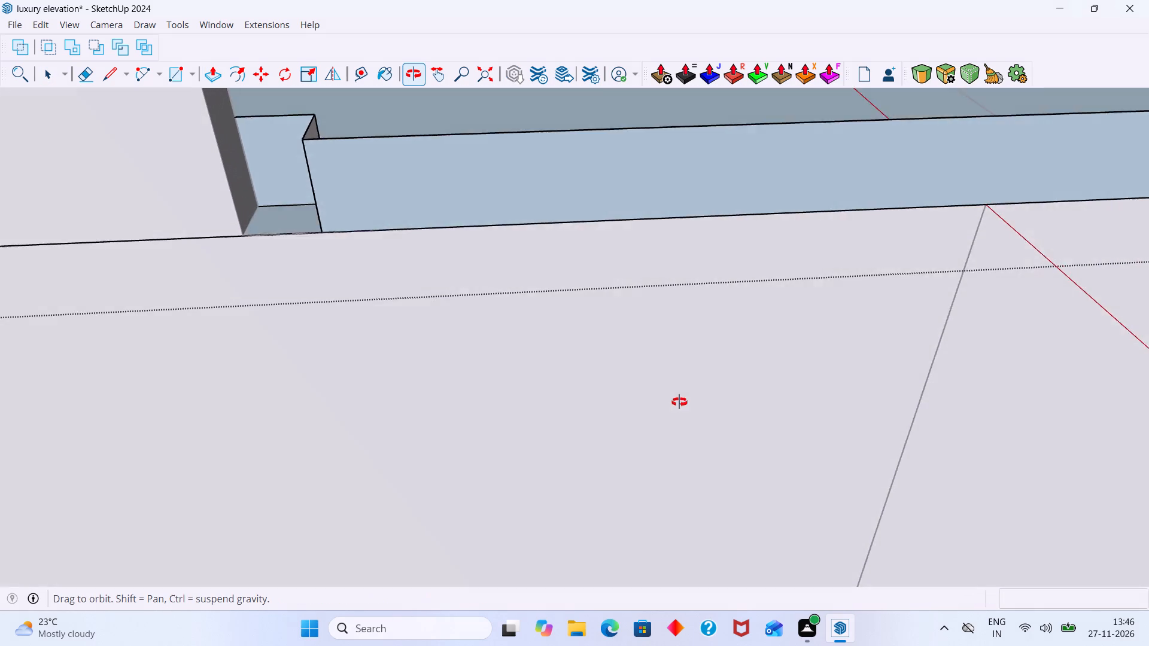
middle_drag(679, 402, 684, 411)
scroll(431, 224, down, 11)
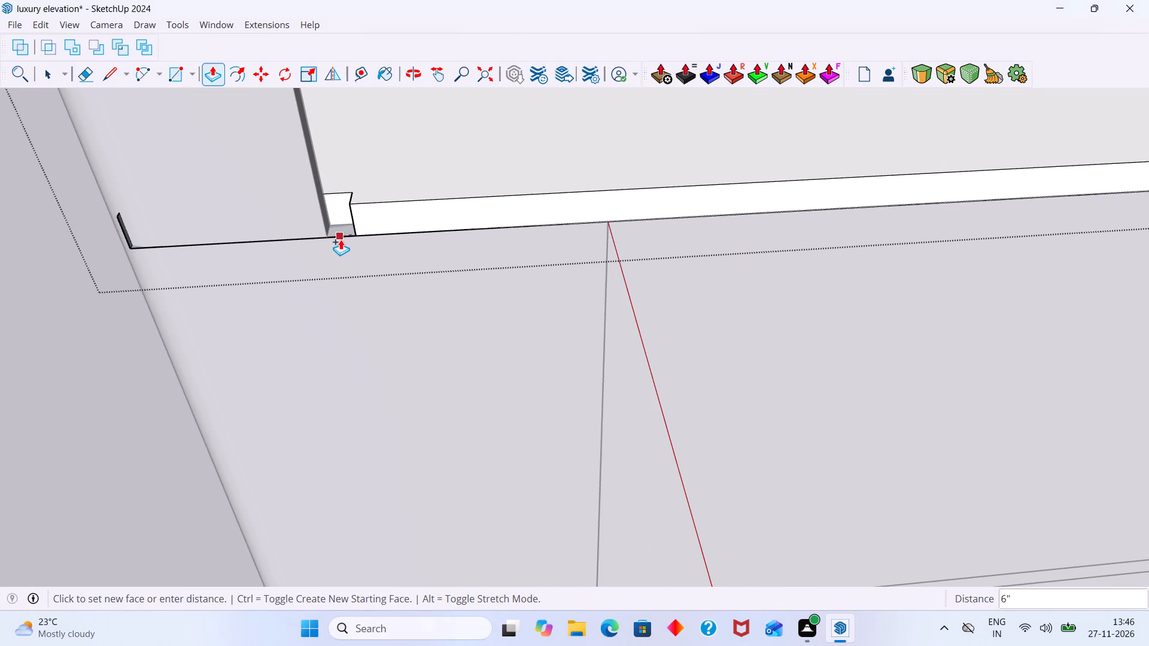
click(329, 237)
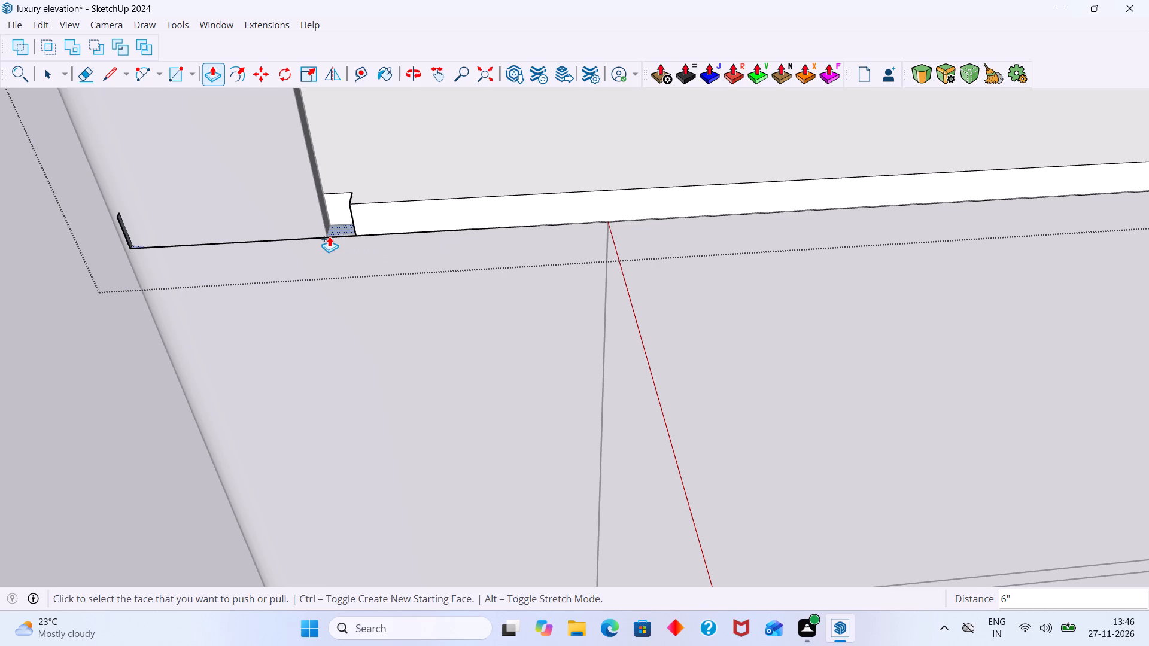
key(space)
scroll(329, 236, down, 12)
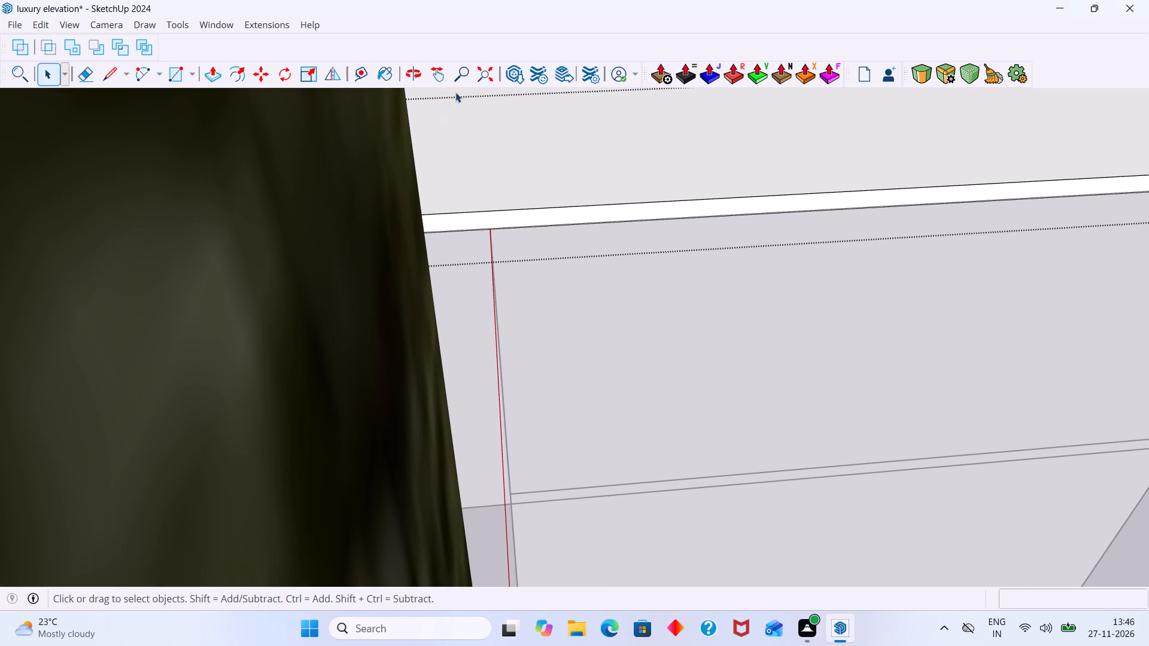
click(481, 77)
scroll(443, 135, down, 4)
click(663, 182)
scroll(552, 255, up, 5)
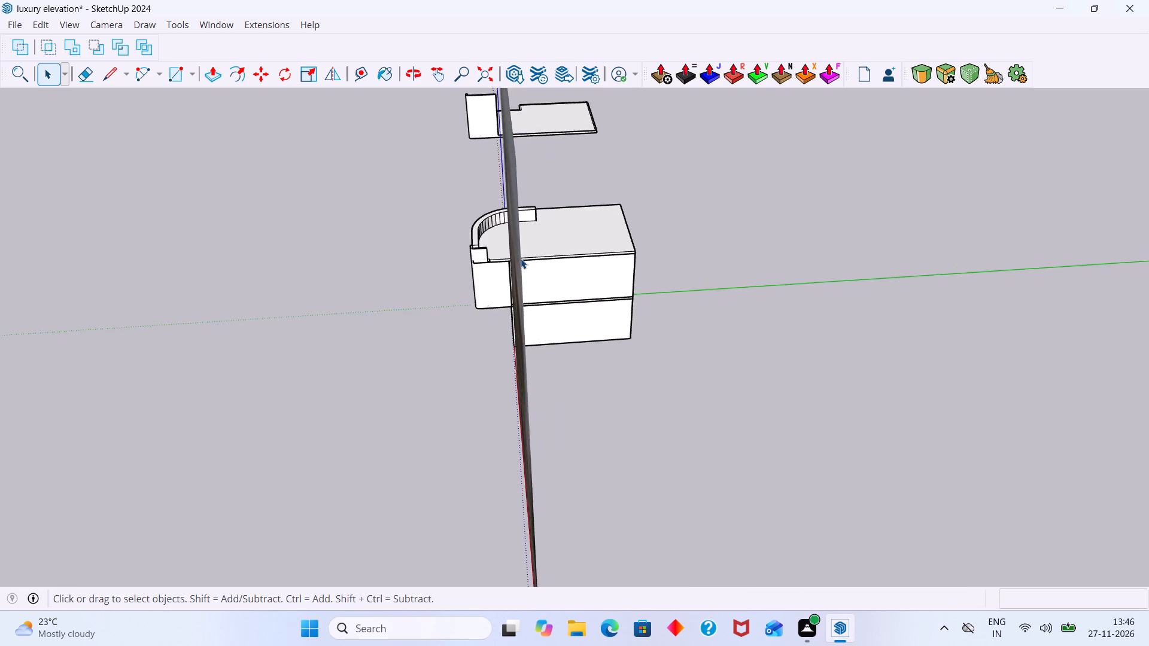
Open the roof group for editing at the small notch beside the tall side wall's inner end.
scroll(521, 258, up, 16)
middle_drag(508, 262, 637, 248)
scroll(524, 282, up, 2)
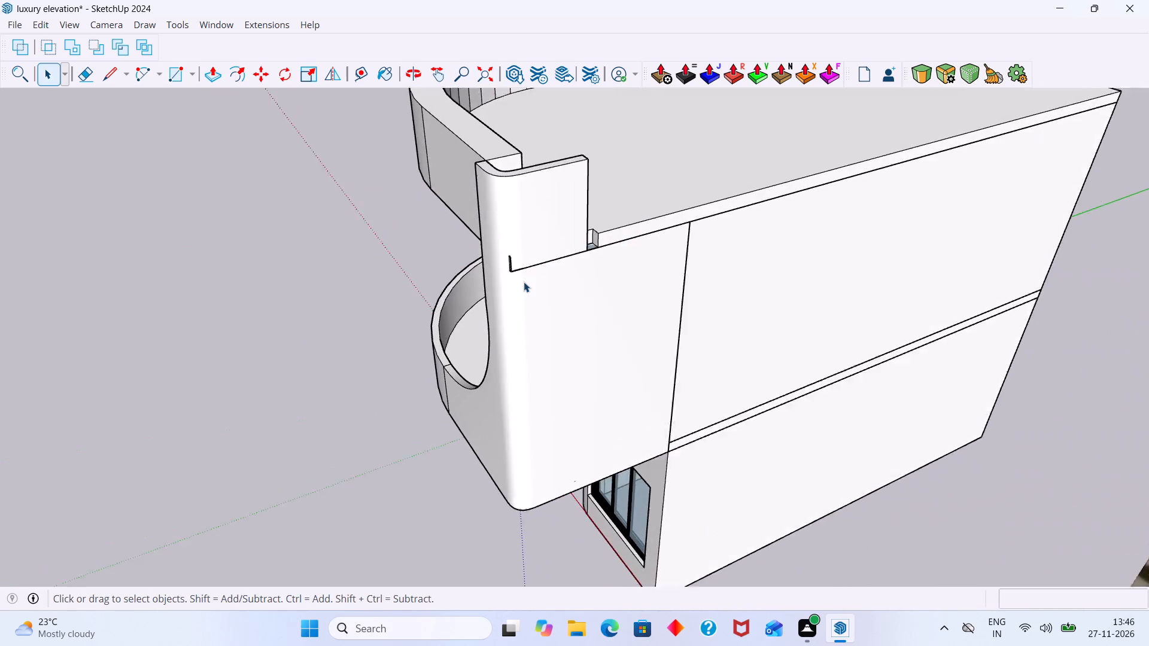
scroll(524, 282, up, 3)
middle_drag(583, 270, 509, 280)
scroll(585, 253, up, 5)
scroll(537, 217, up, 1)
middle_drag(533, 217, 479, 228)
scroll(503, 230, up, 8)
middle_drag(506, 275, 498, 337)
scroll(507, 292, up, 1)
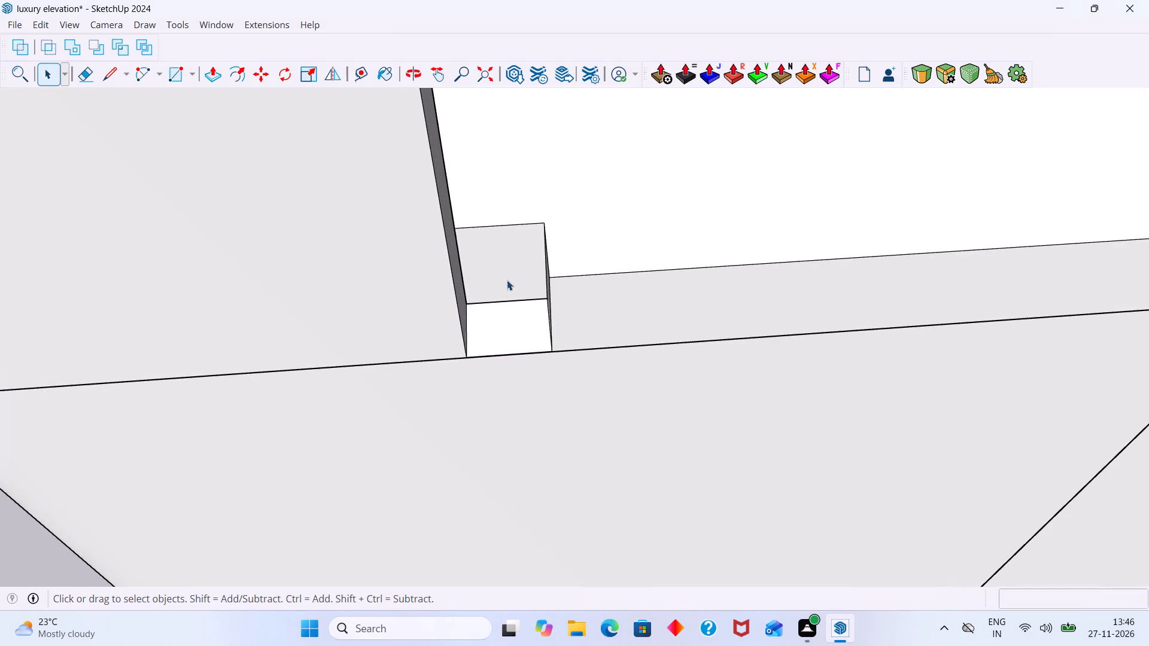
click(512, 265)
double_click(515, 265)
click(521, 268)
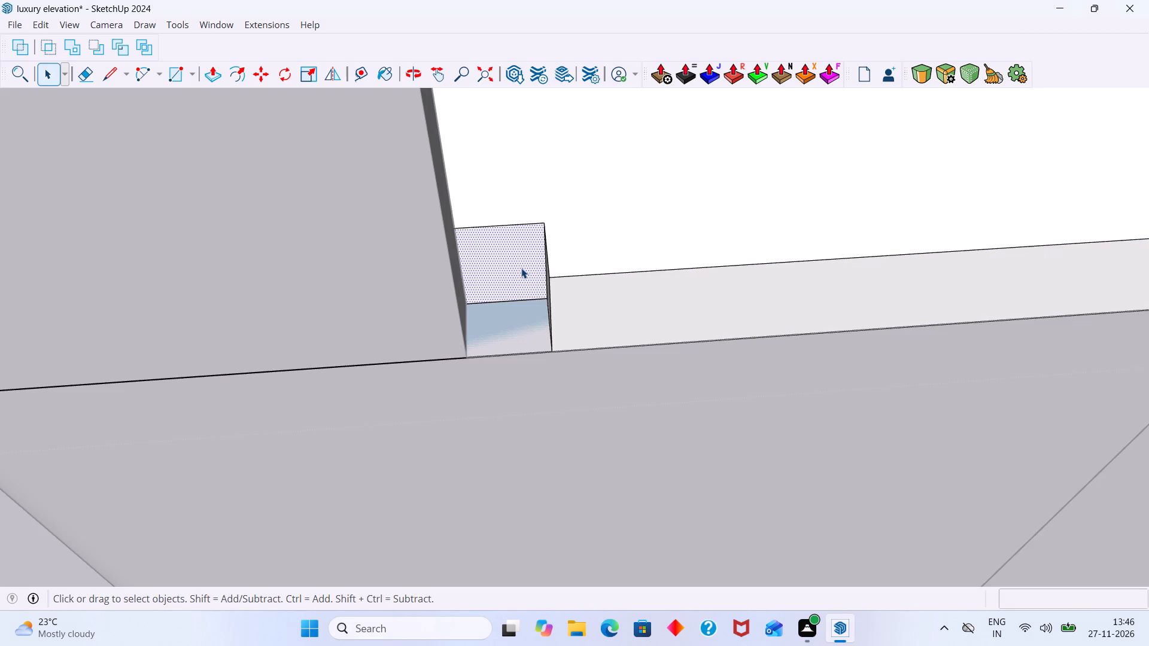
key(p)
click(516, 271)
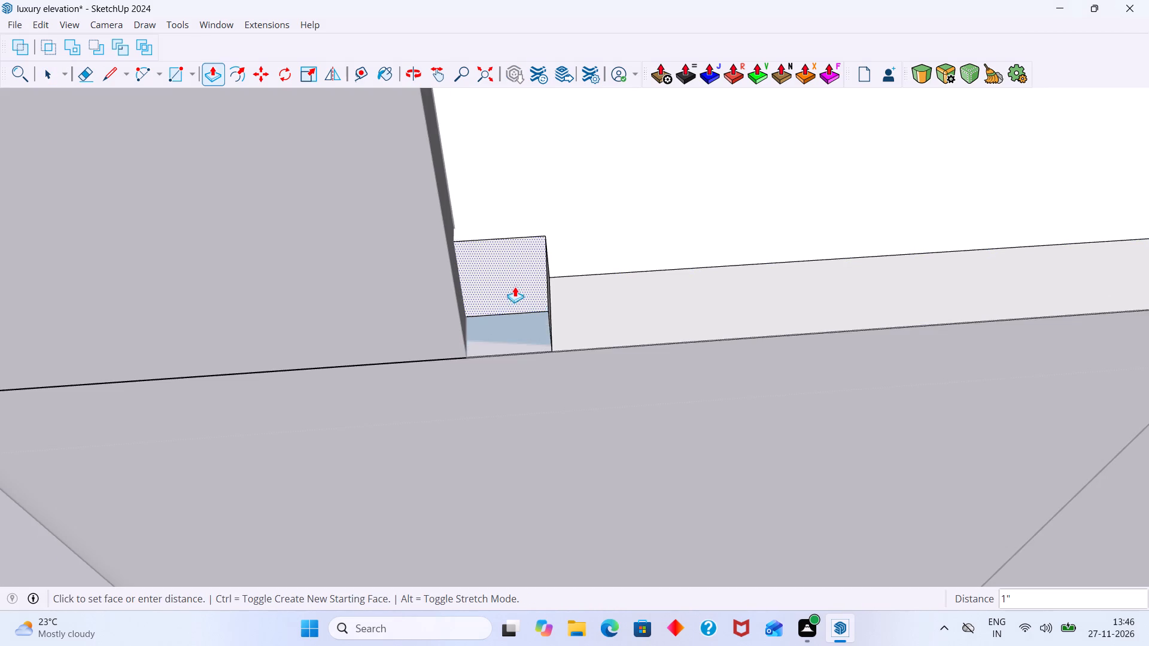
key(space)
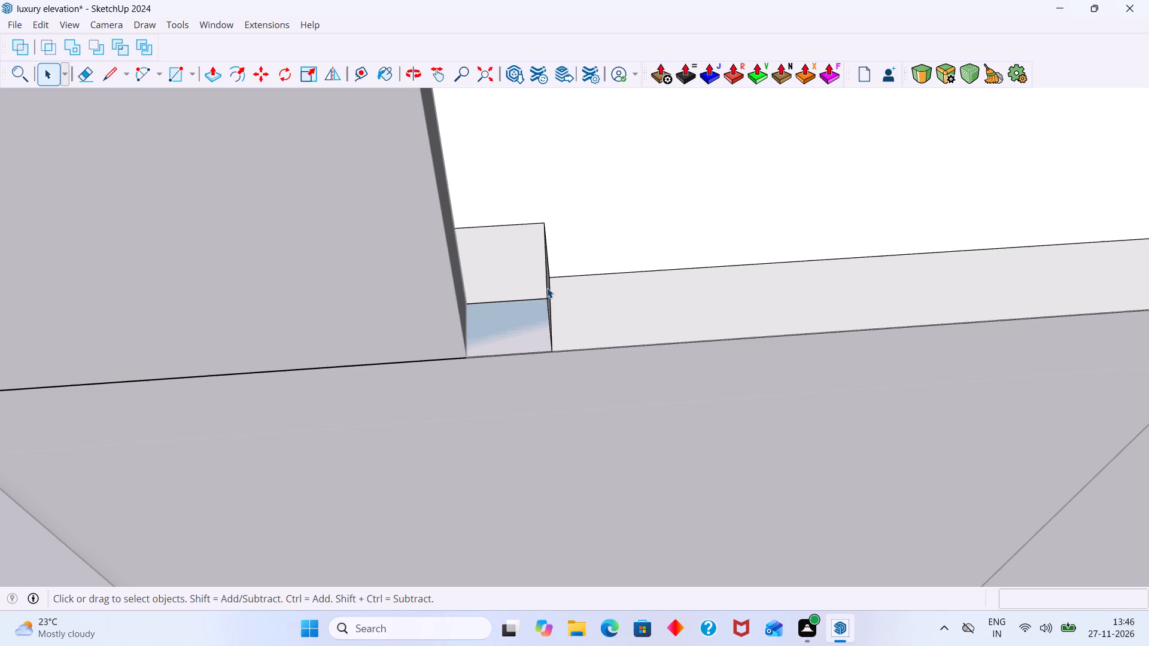
Draw a rectangle about 5" by 6" corner to corner over the notch's back face beside the tall side wall.
key(r)
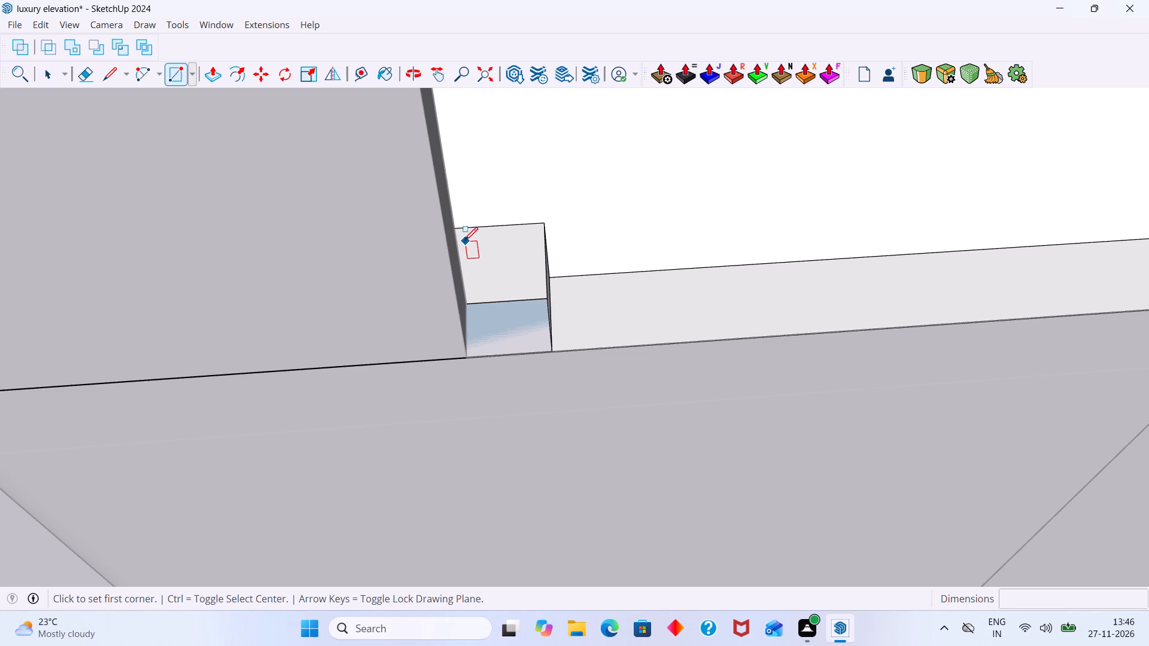
middle_drag(541, 282, 584, 285)
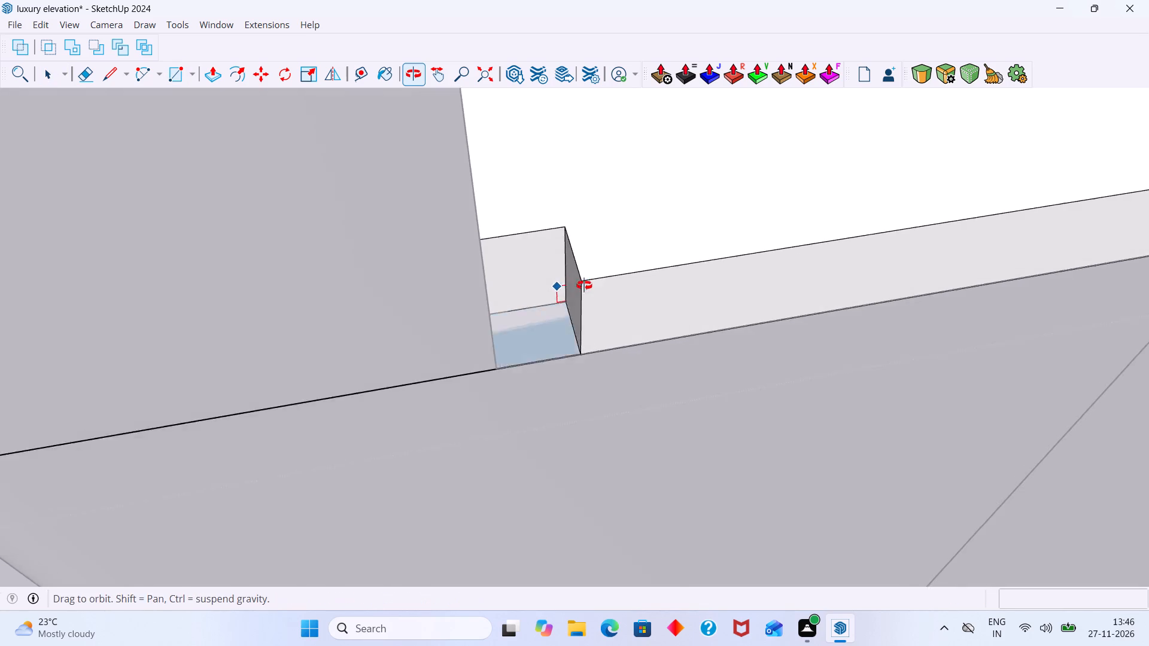
middle_drag(584, 285, 594, 288)
click(571, 300)
middle_drag(519, 264, 404, 243)
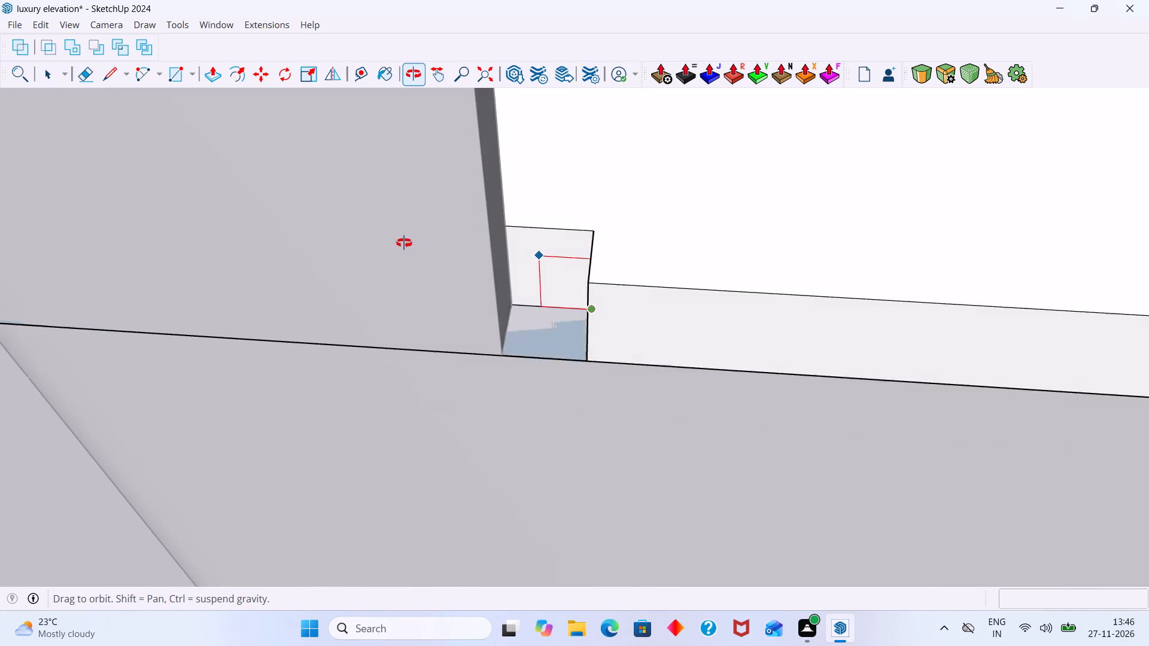
middle_drag(404, 243, 405, 243)
click(504, 224)
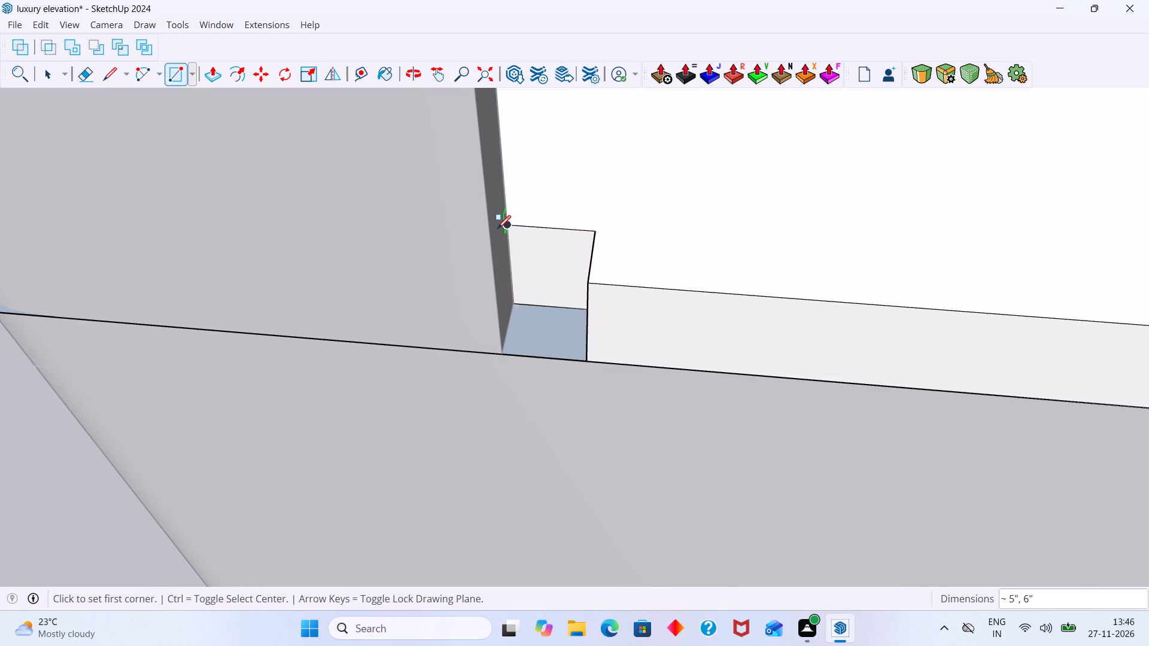
Pull the notch's back face outward until it is flush with the roof slab's outer side edge.
key(space)
text(p)
click(539, 243)
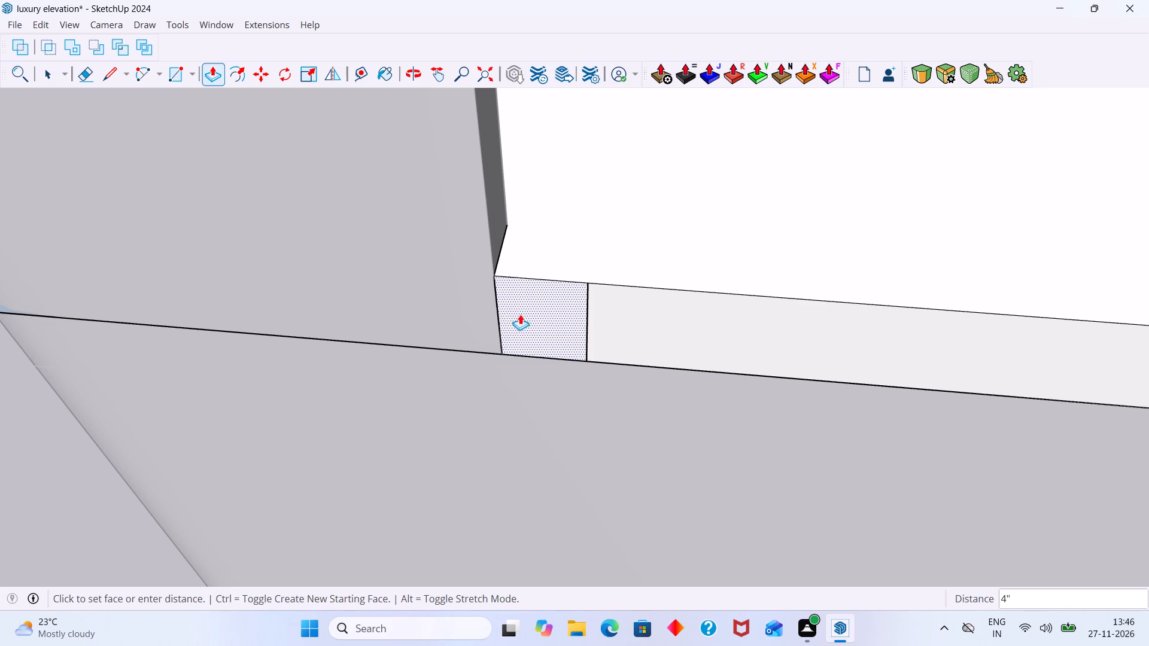
click(500, 352)
key(space)
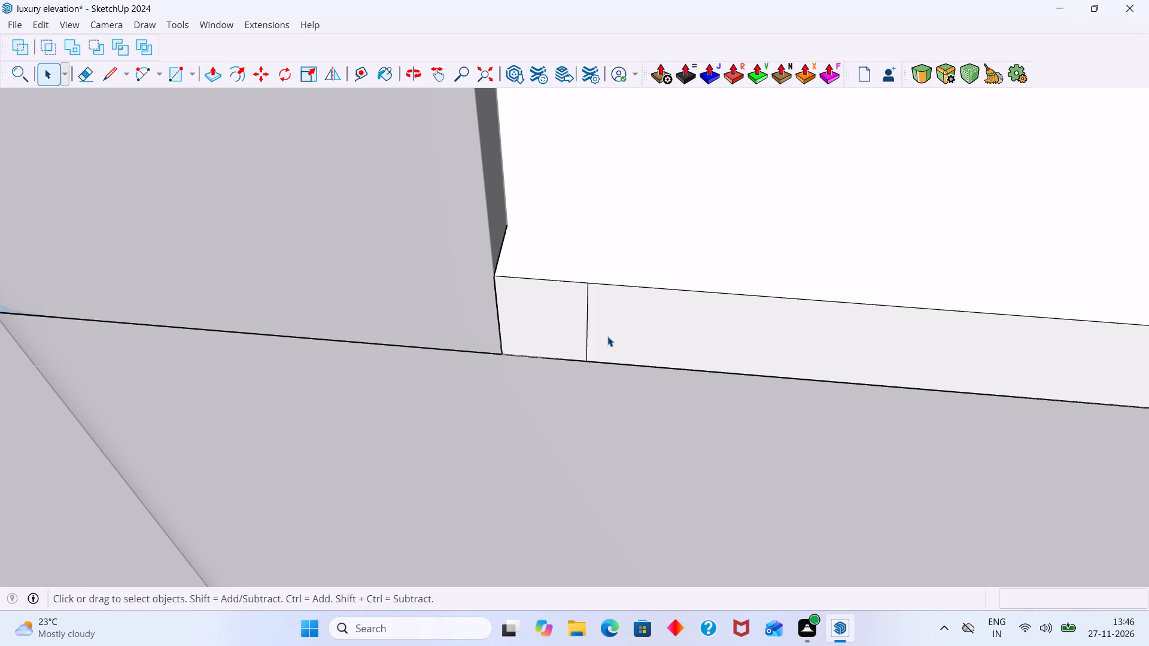
Erase the vertical seam line between the filled notch and the roof slab's side face.
key(e)
drag(615, 329, 569, 327)
scroll(585, 319, down, 14)
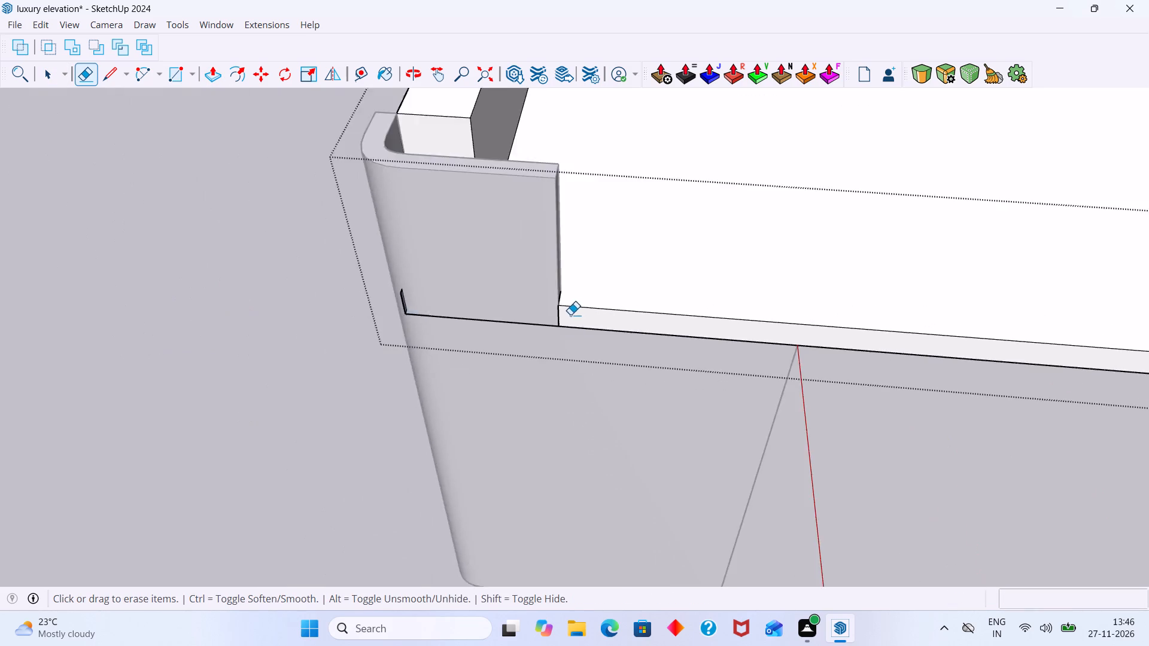
scroll(570, 315, down, 8)
middle_drag(553, 326, 606, 327)
key(space)
Delete the narrow slab face protruding through the tall side wall's rounded outer corner.
scroll(566, 313, up, 8)
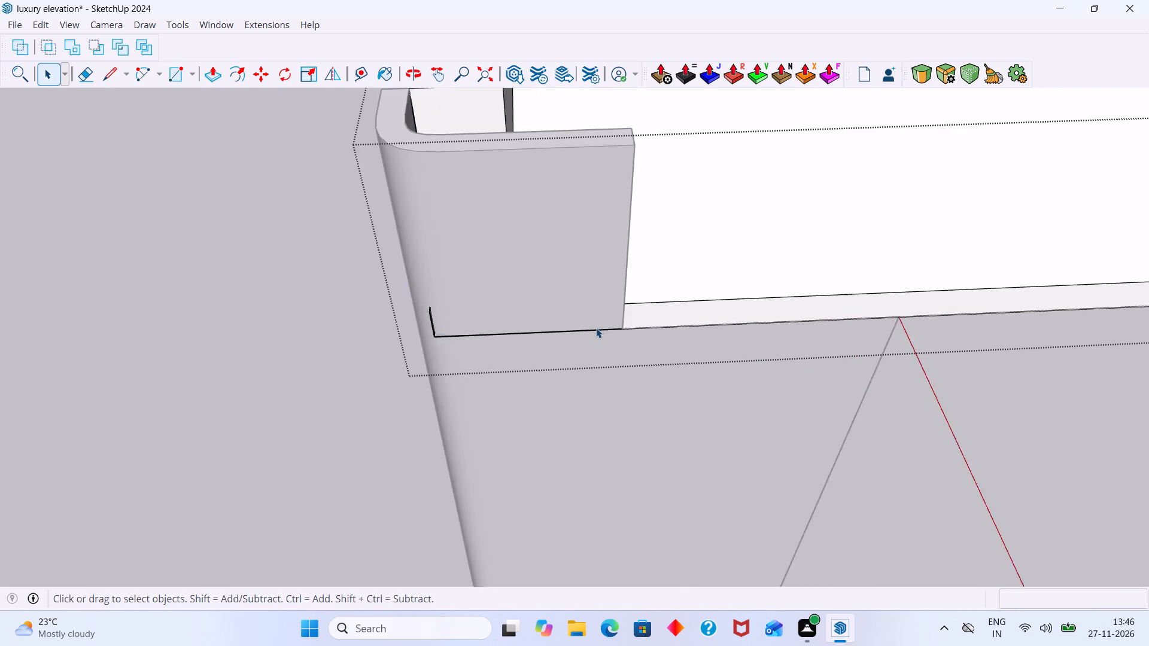
scroll(596, 328, up, 5)
scroll(381, 331, up, 4)
middle_drag(326, 336, 560, 304)
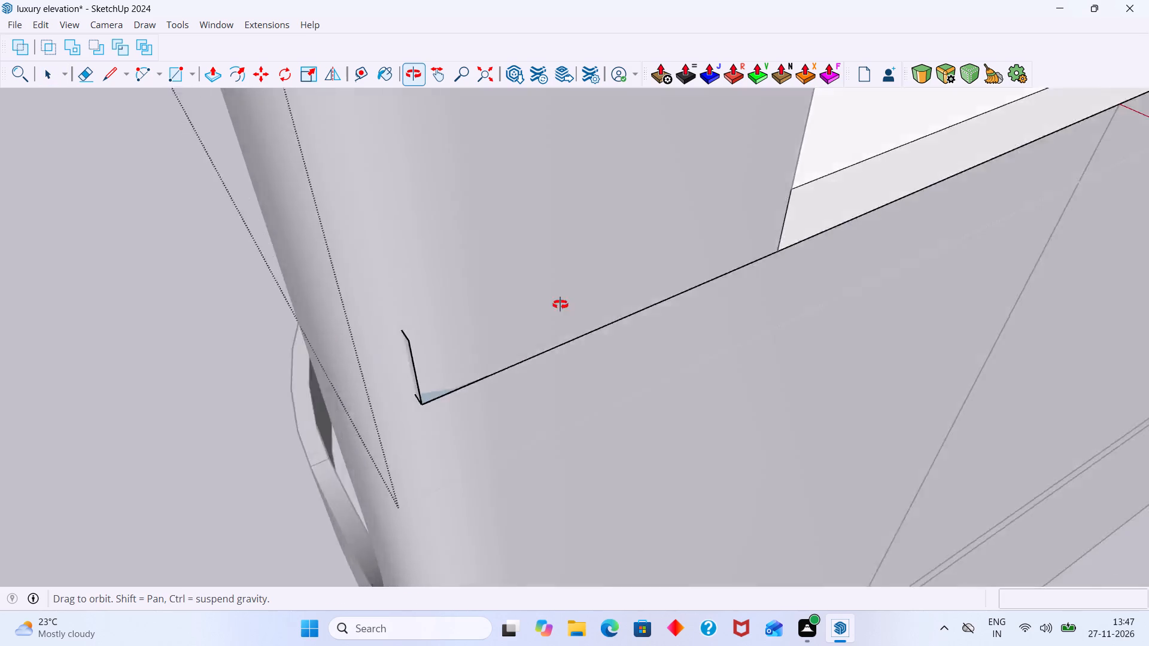
middle_drag(560, 304, 367, 363)
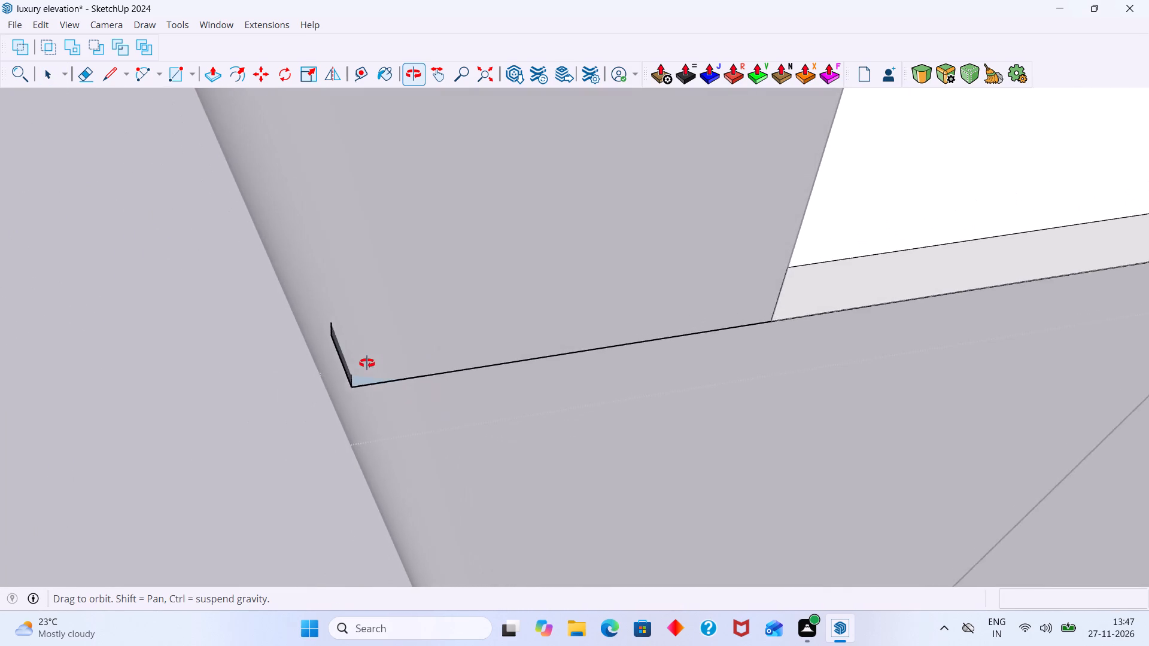
middle_drag(367, 363, 606, 206)
scroll(535, 237, up, 5)
click(511, 240)
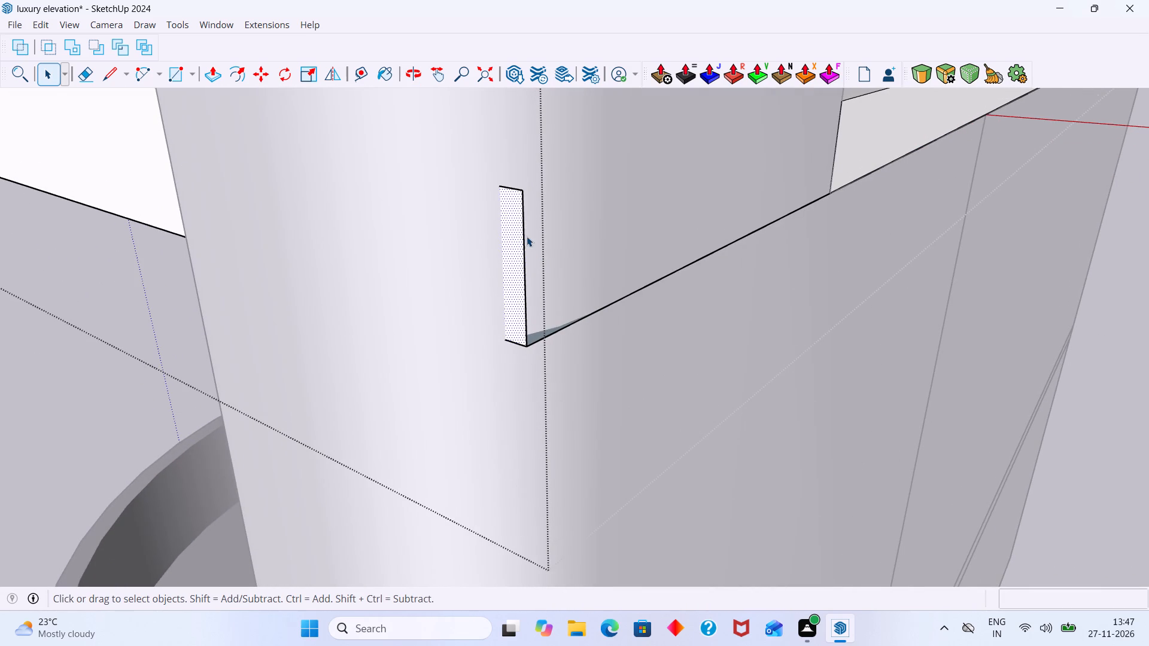
key(Delete)
middle_drag(524, 242, 624, 239)
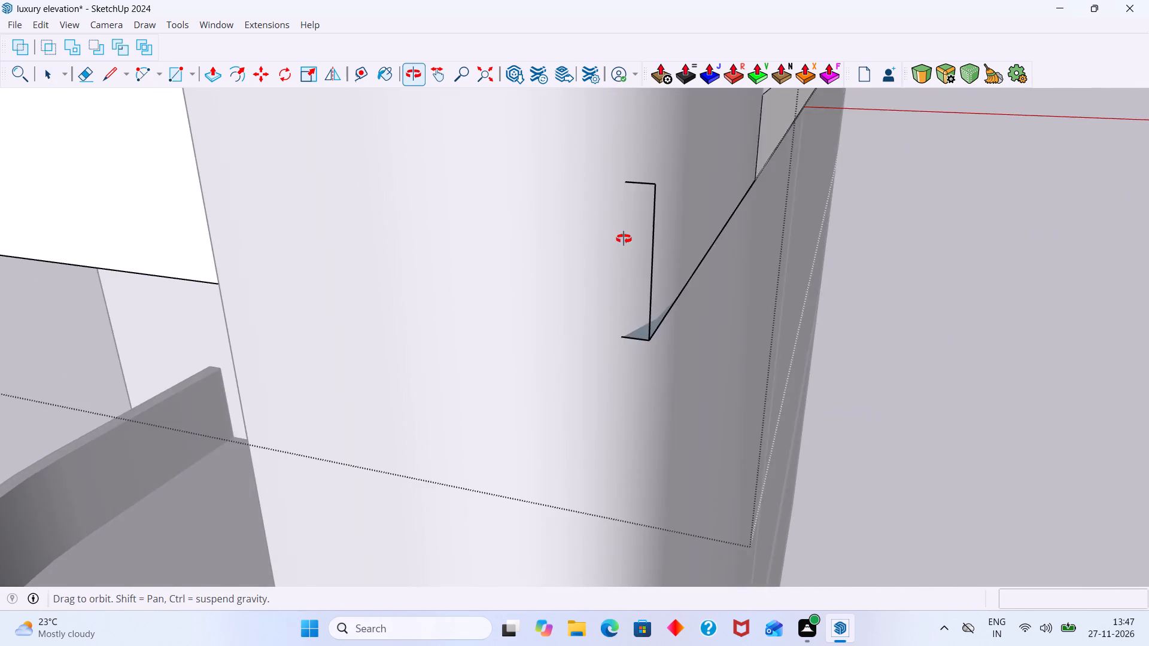
middle_drag(624, 239, 624, 238)
Reverse the roof slab's underside face above the upper balcony, leave the roof group and view the house from the front.
scroll(624, 237, down, 20)
scroll(624, 237, down, 4)
middle_drag(612, 264, 625, 59)
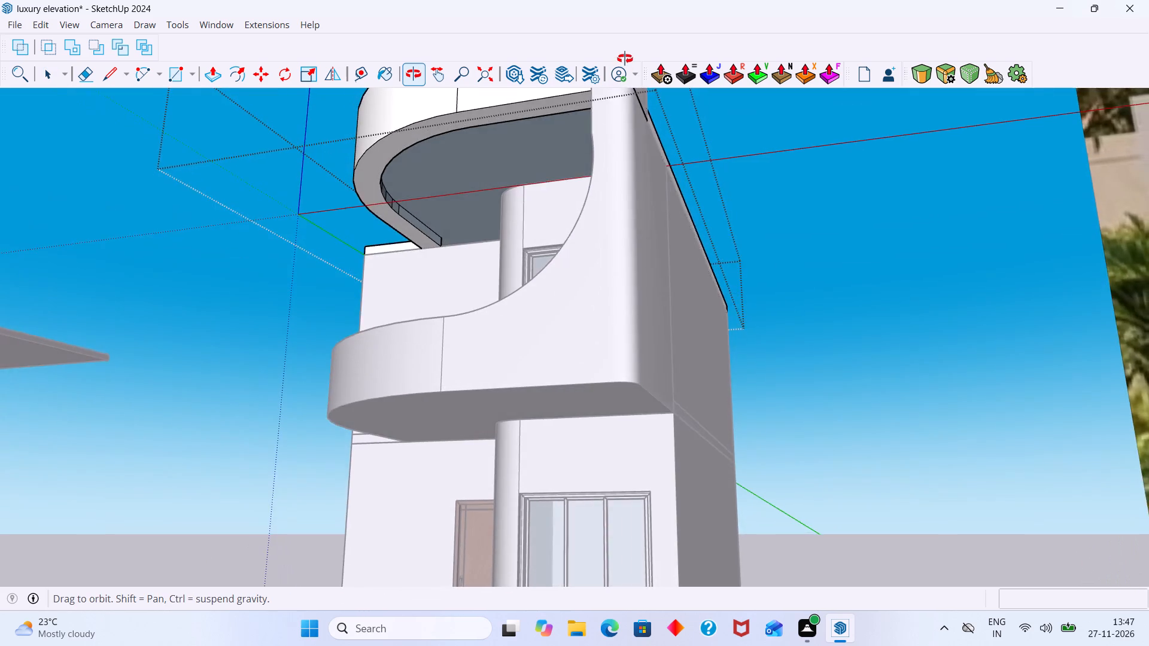
middle_drag(625, 59, 576, 100)
scroll(579, 108, up, 10)
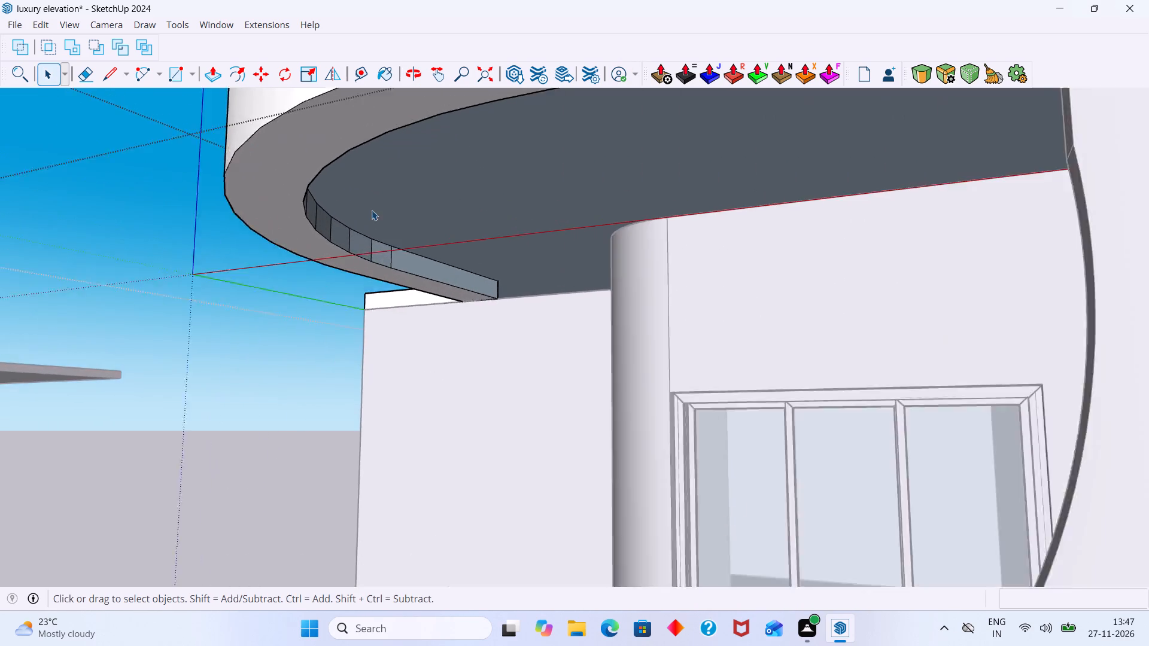
scroll(372, 210, up, 2)
middle_drag(373, 209, 679, 232)
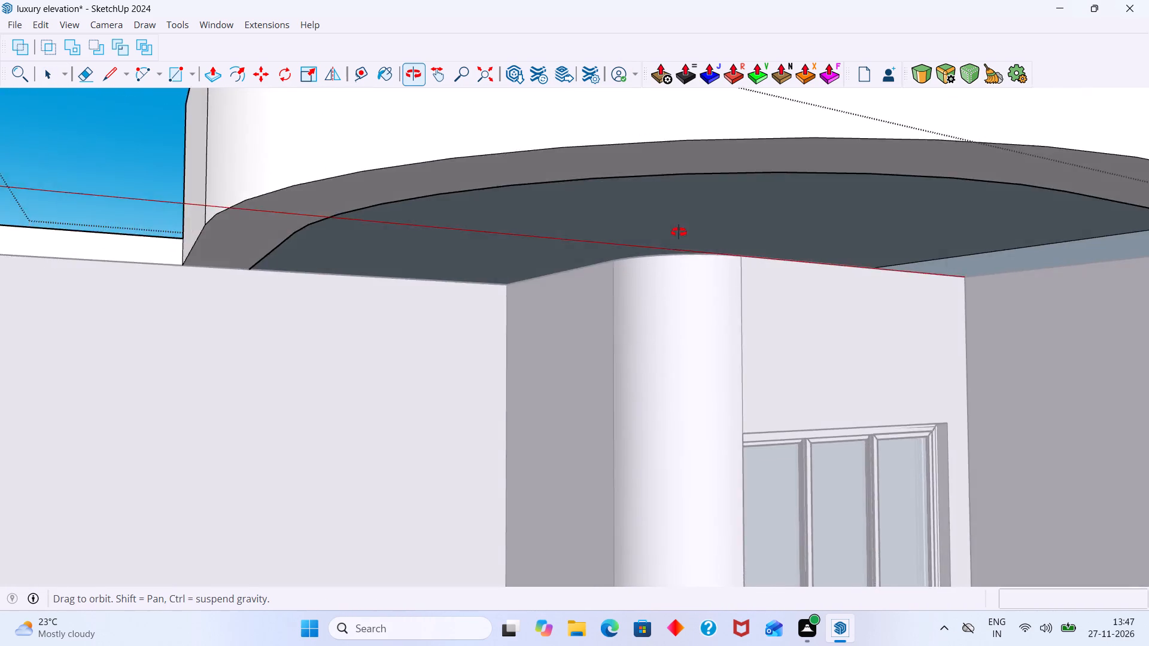
middle_drag(679, 232, 273, 167)
scroll(289, 170, down, 11)
middle_drag(338, 169, 414, 179)
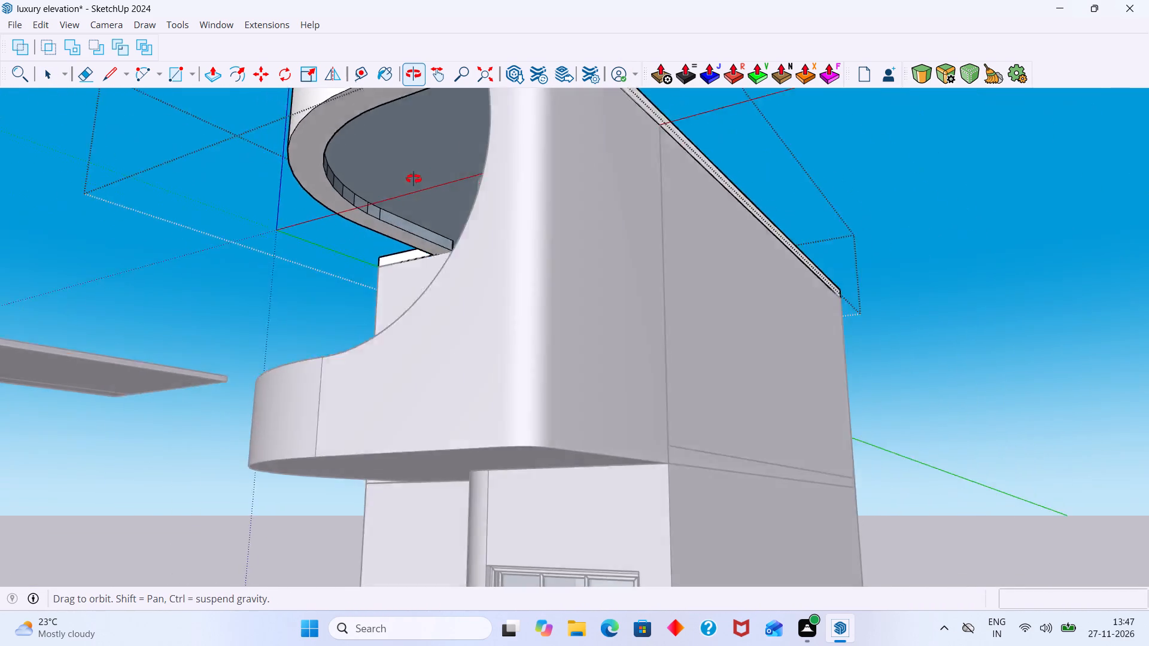
middle_drag(414, 179, 610, 365)
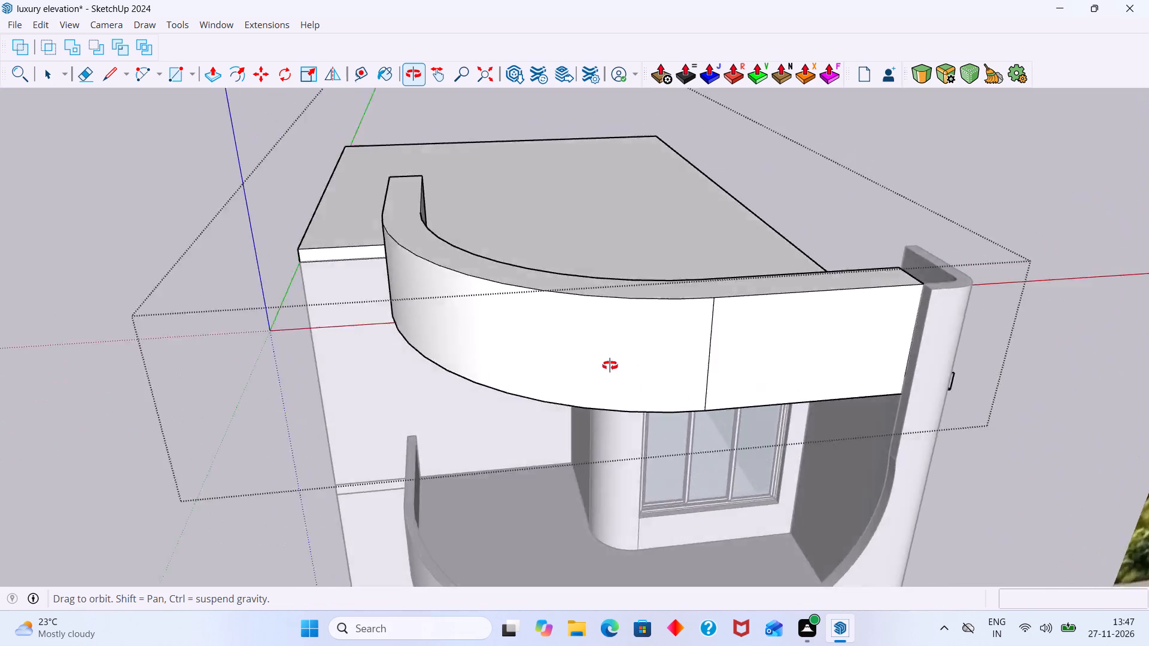
middle_drag(610, 365, 396, 217)
scroll(391, 184, up, 6)
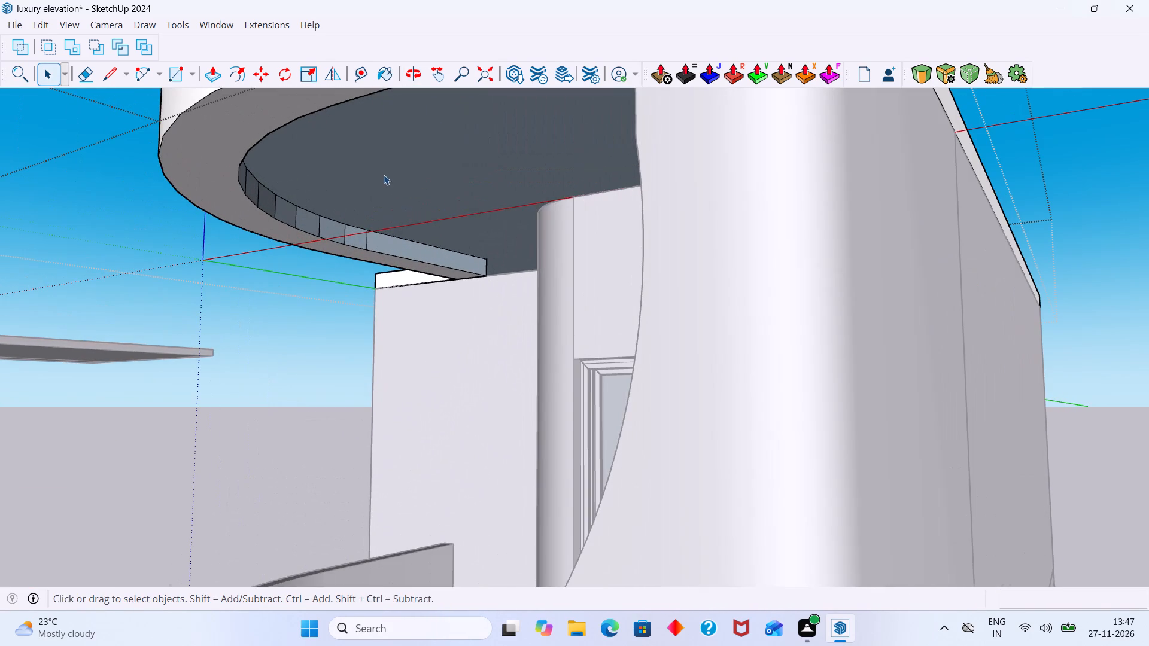
click(384, 169)
right_click(387, 167)
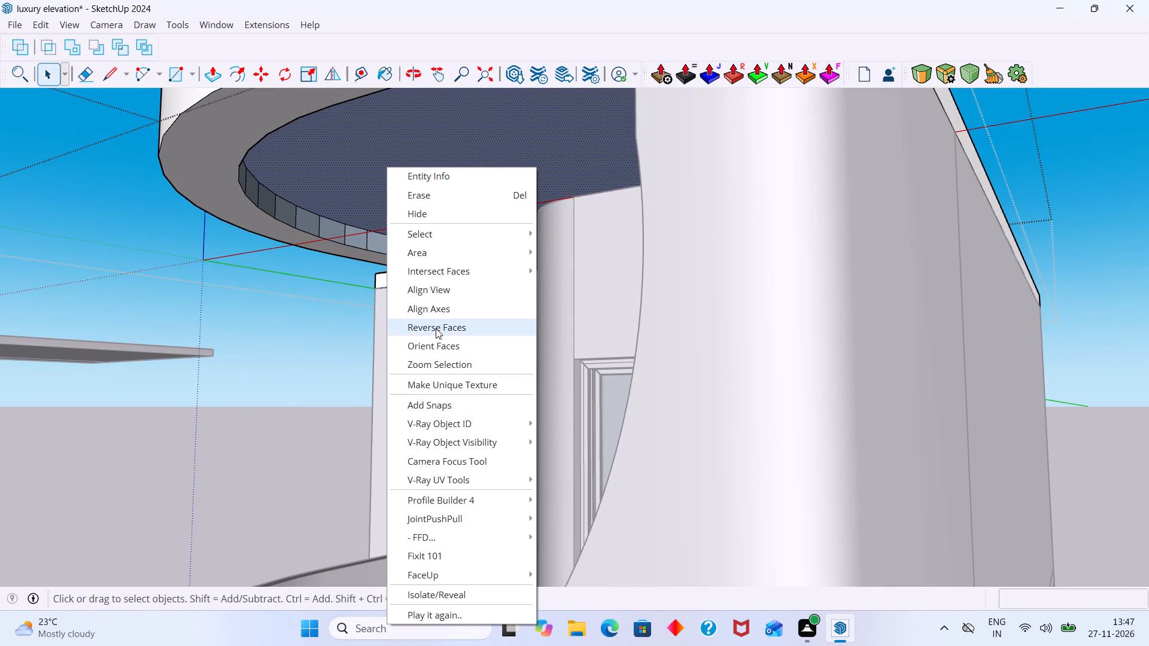
click(436, 328)
scroll(393, 270, down, 10)
click(695, 150)
middle_drag(430, 255, 646, 196)
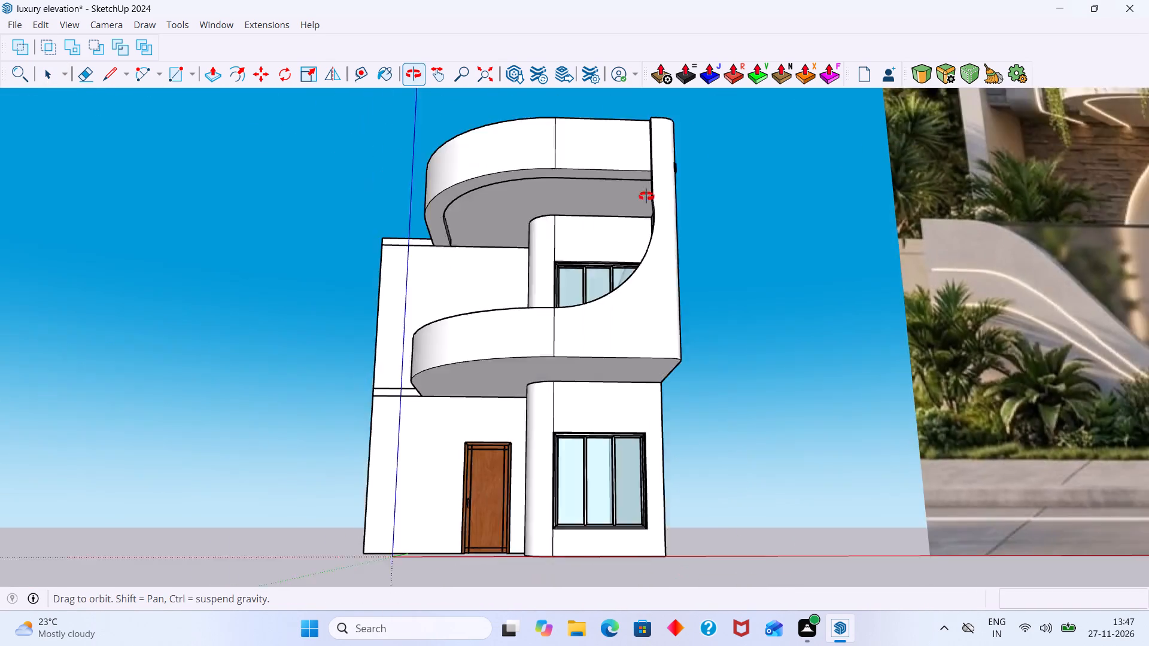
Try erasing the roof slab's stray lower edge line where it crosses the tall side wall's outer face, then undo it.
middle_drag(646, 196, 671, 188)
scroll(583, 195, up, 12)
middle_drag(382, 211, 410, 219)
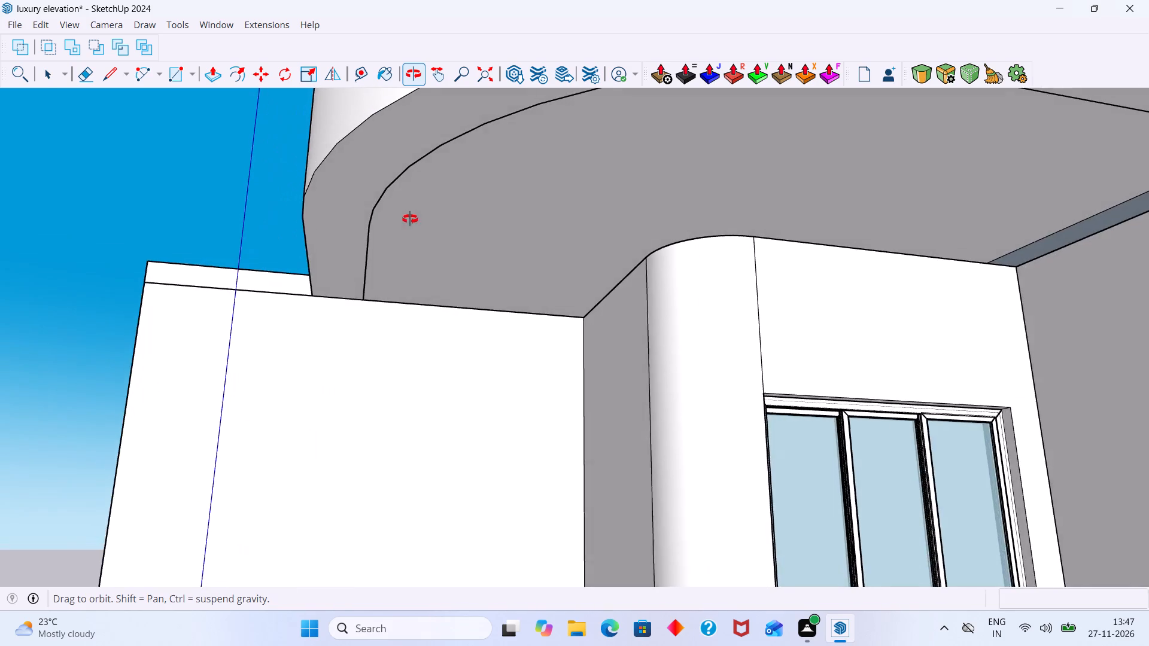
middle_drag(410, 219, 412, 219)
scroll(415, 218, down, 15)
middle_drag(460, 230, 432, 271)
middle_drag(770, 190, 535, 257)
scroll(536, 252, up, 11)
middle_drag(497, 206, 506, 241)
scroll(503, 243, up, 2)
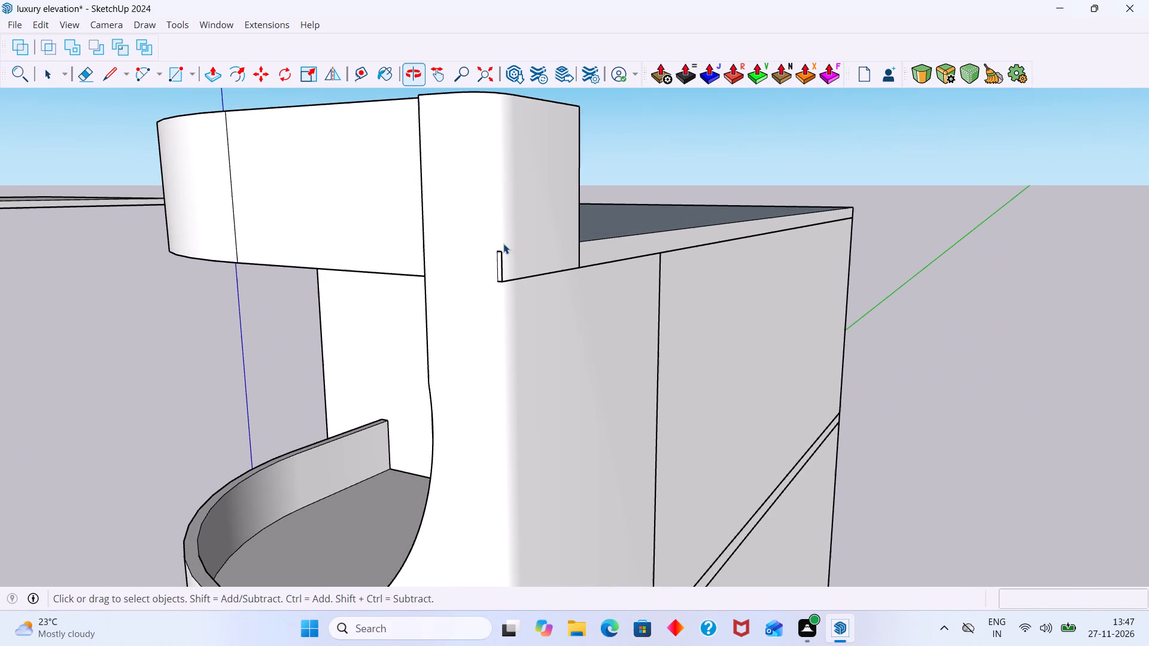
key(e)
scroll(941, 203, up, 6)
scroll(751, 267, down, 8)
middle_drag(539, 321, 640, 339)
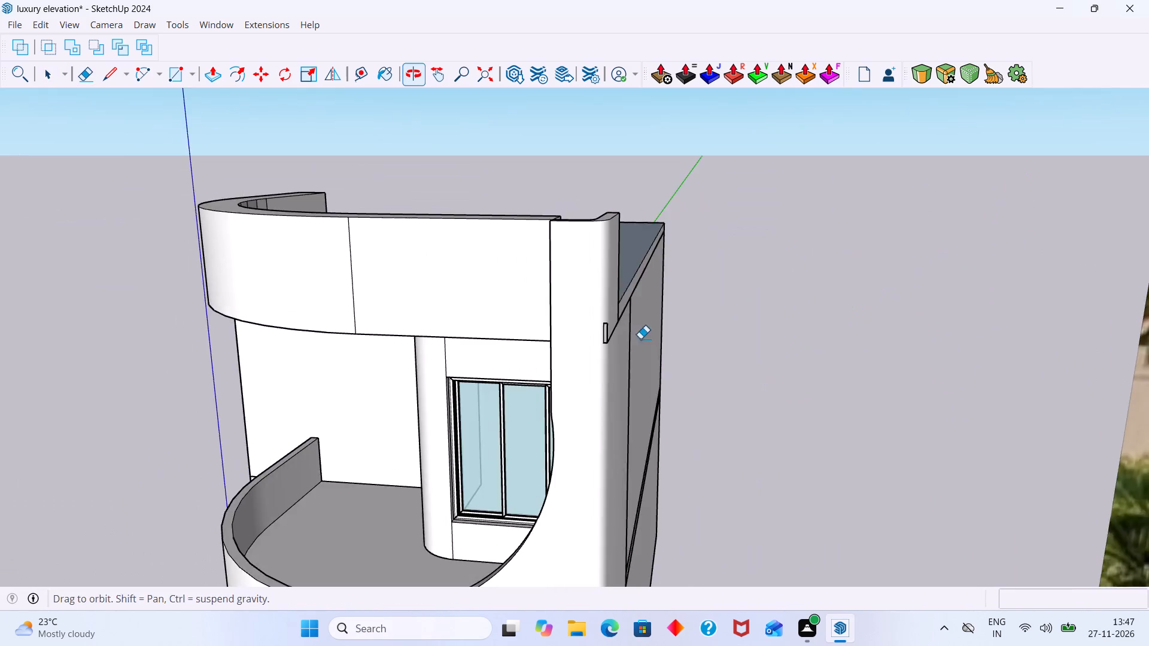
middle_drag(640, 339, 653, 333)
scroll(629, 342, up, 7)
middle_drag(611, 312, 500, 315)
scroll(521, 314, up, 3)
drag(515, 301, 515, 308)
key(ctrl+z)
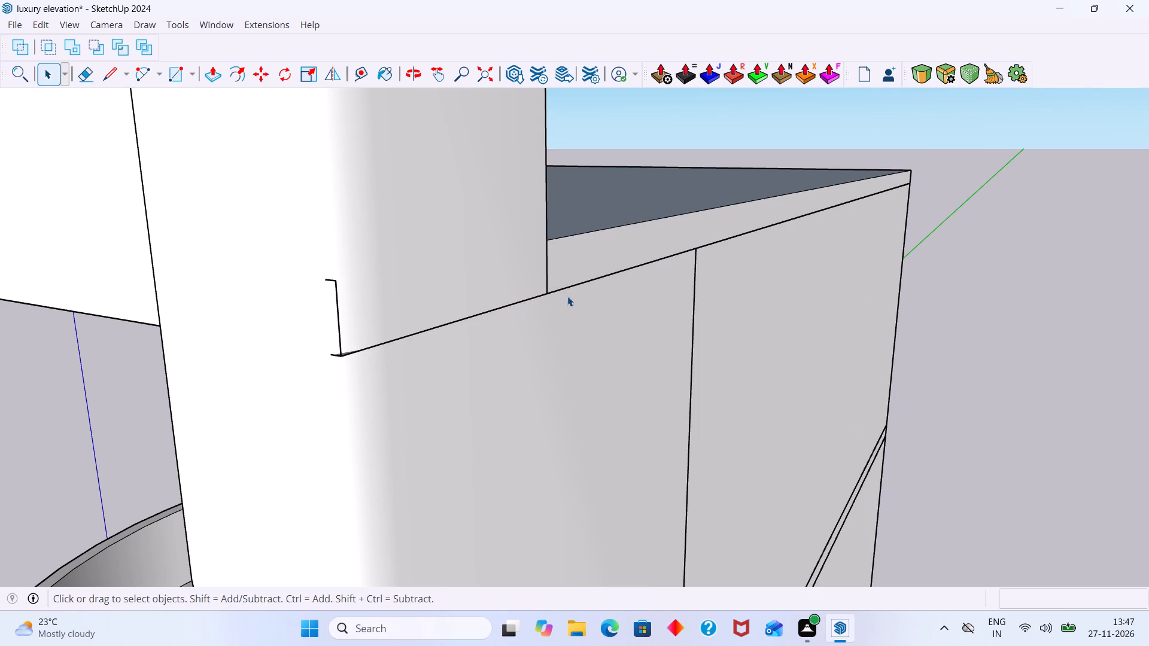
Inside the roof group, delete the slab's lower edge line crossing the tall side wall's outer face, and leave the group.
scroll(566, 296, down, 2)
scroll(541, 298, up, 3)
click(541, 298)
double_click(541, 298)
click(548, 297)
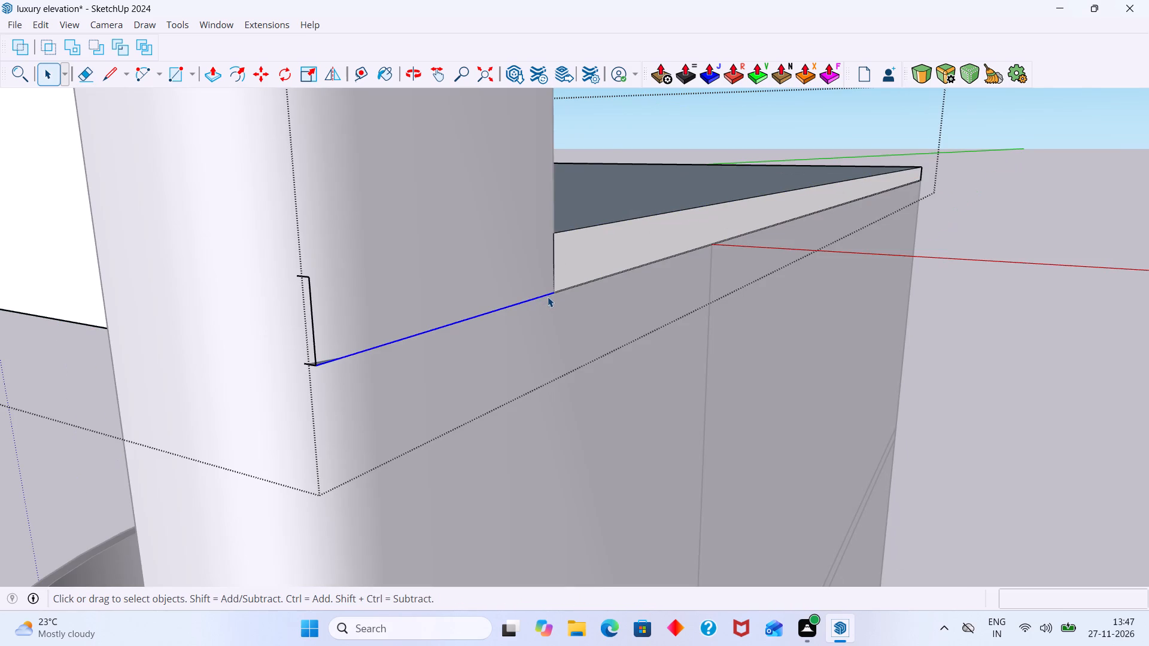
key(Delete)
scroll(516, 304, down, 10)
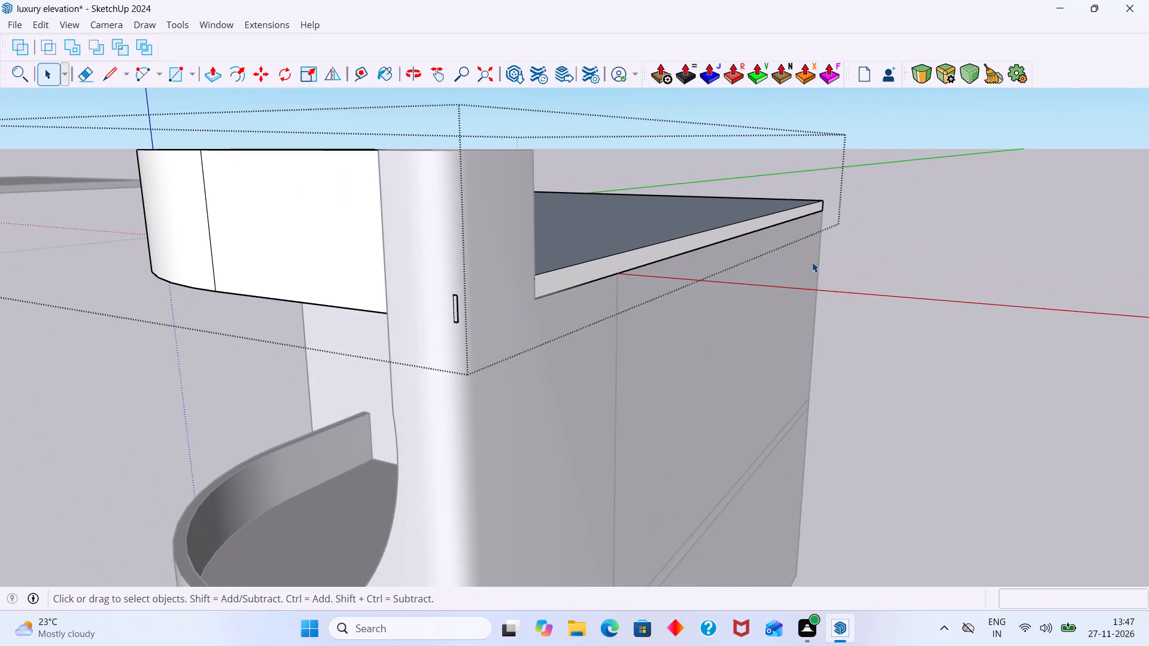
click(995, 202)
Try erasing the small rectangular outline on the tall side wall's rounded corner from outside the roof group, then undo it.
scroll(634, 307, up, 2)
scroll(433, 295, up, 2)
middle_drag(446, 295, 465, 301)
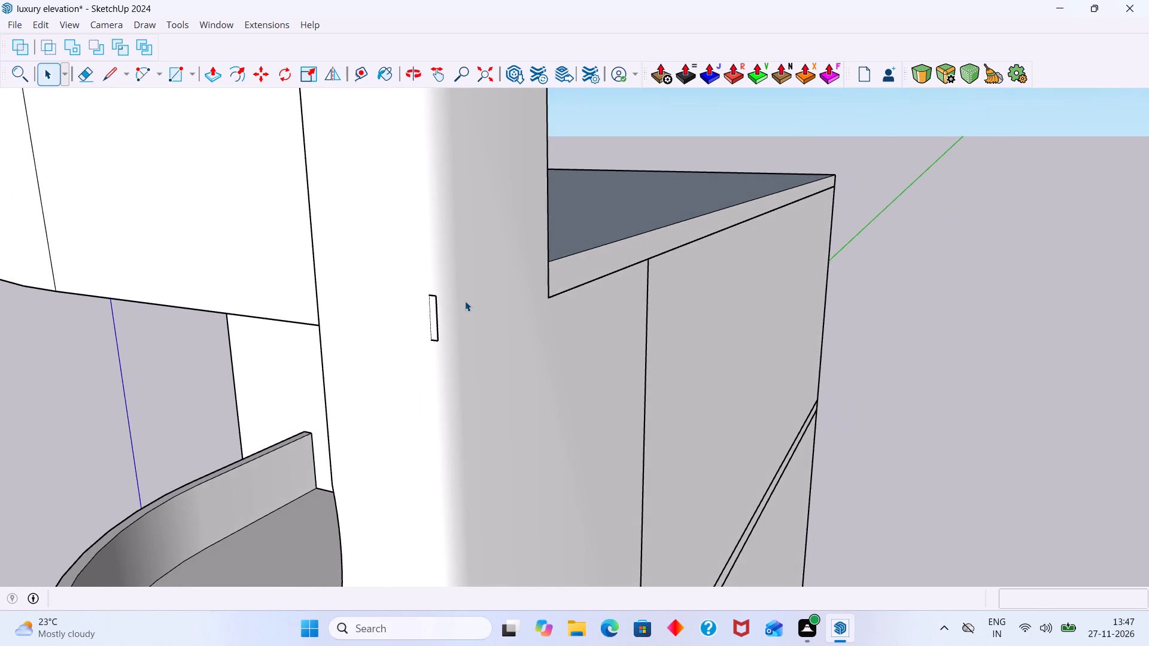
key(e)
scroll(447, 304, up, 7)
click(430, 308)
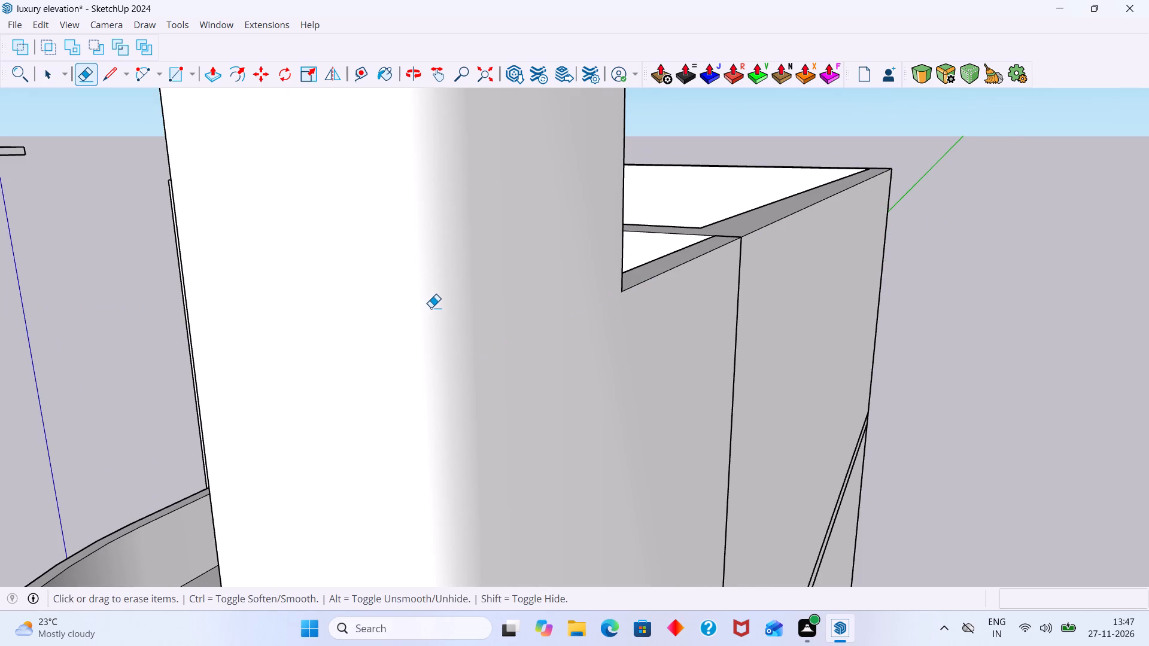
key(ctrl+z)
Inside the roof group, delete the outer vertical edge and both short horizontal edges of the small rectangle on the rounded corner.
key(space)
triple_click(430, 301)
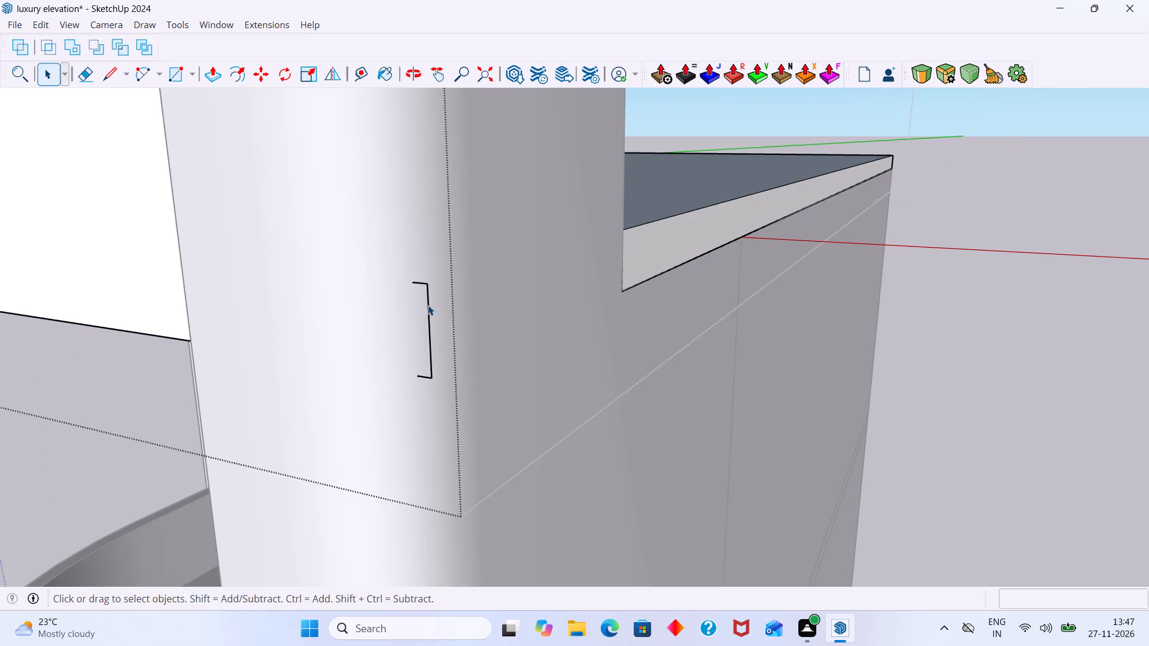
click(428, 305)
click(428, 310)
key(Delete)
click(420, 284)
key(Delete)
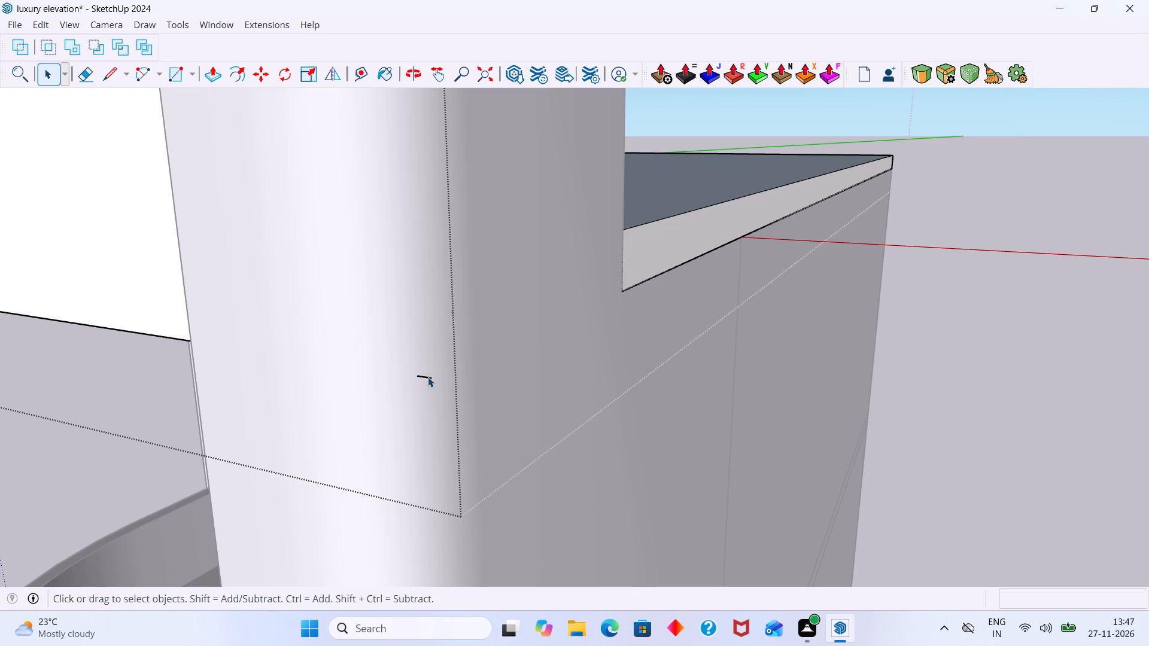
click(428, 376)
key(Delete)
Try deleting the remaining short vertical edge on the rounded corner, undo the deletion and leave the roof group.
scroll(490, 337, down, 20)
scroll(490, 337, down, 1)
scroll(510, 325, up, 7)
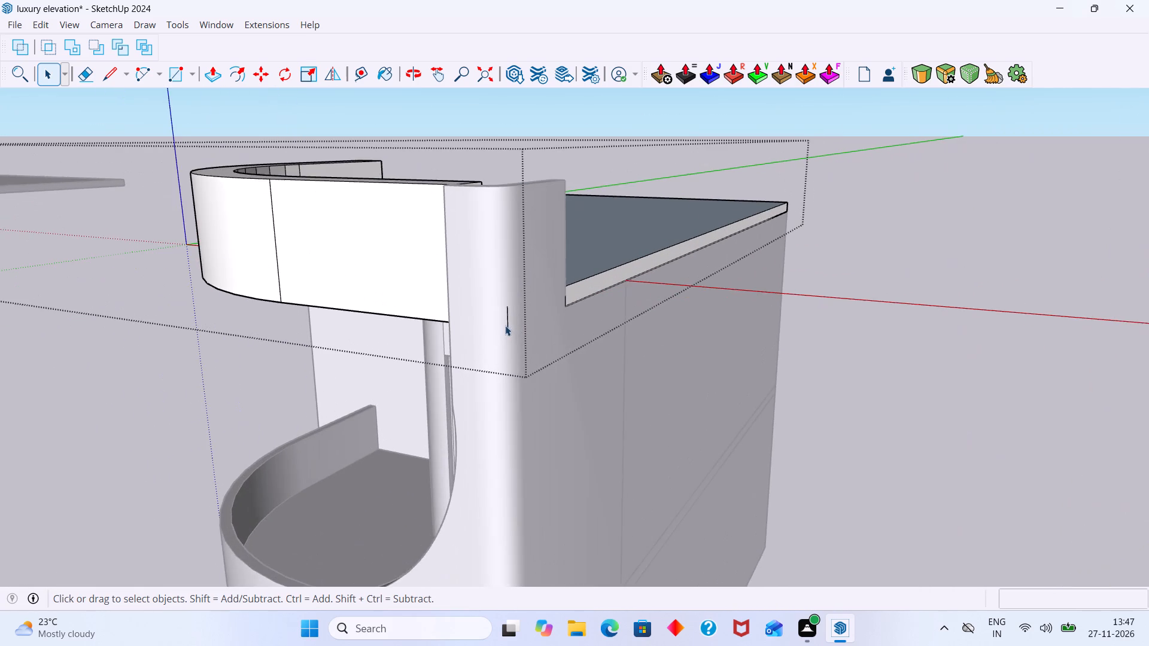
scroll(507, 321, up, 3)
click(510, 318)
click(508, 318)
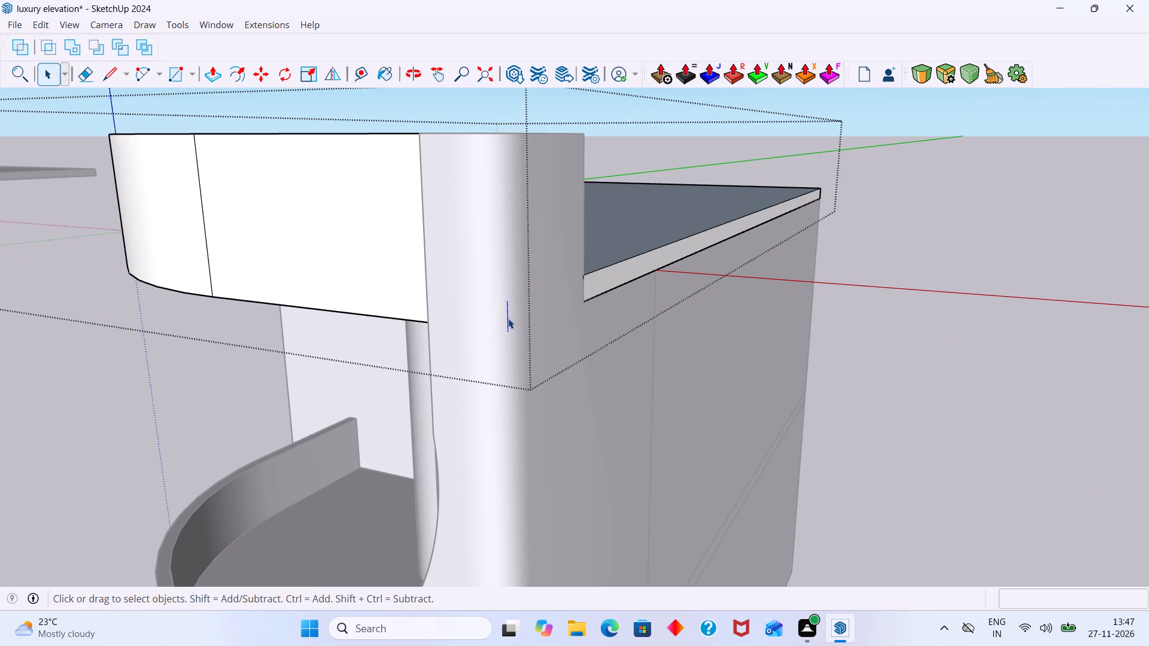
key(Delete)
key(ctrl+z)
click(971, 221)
Examine the roof parapet, its junction with the tall side wall and the overall elevation from several sides.
scroll(805, 272, down, 7)
middle_drag(737, 312, 755, 374)
scroll(705, 347, up, 3)
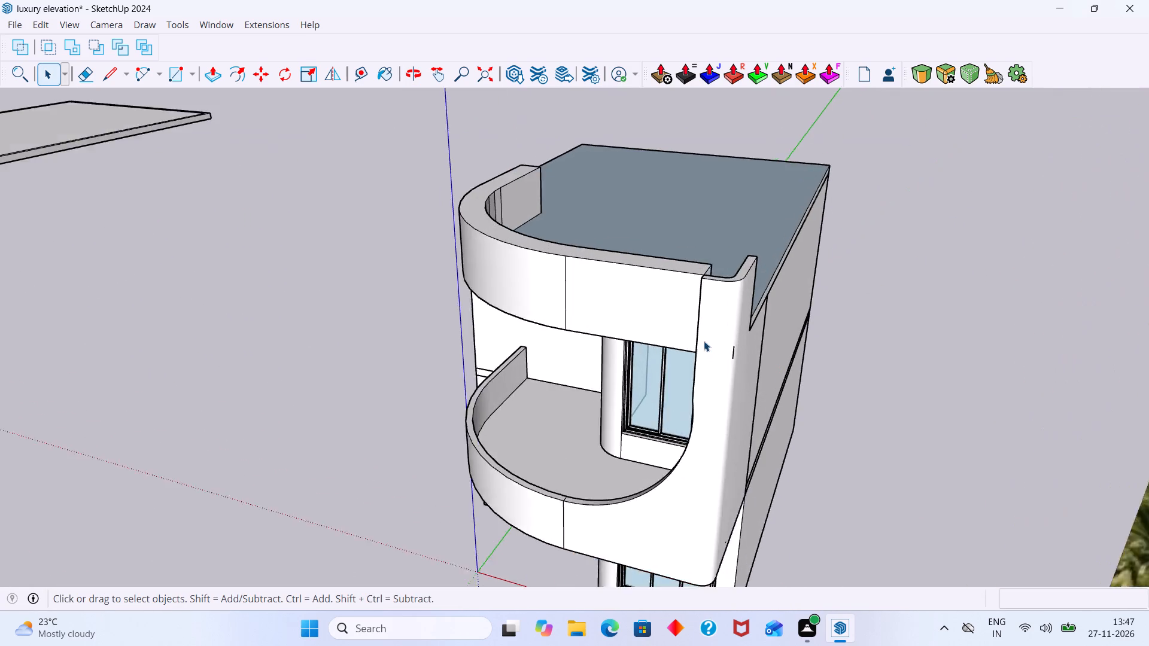
scroll(704, 341, up, 20)
scroll(704, 341, up, 1)
scroll(727, 367, down, 18)
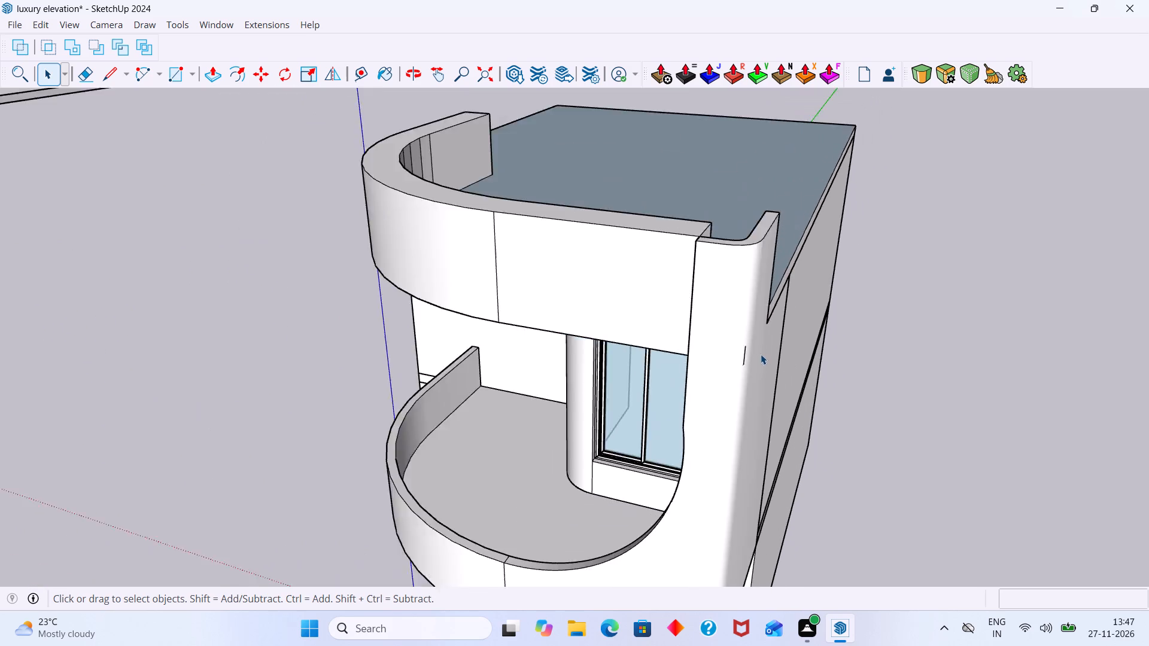
scroll(761, 354, down, 14)
middle_drag(770, 363, 966, 339)
scroll(793, 320, up, 8)
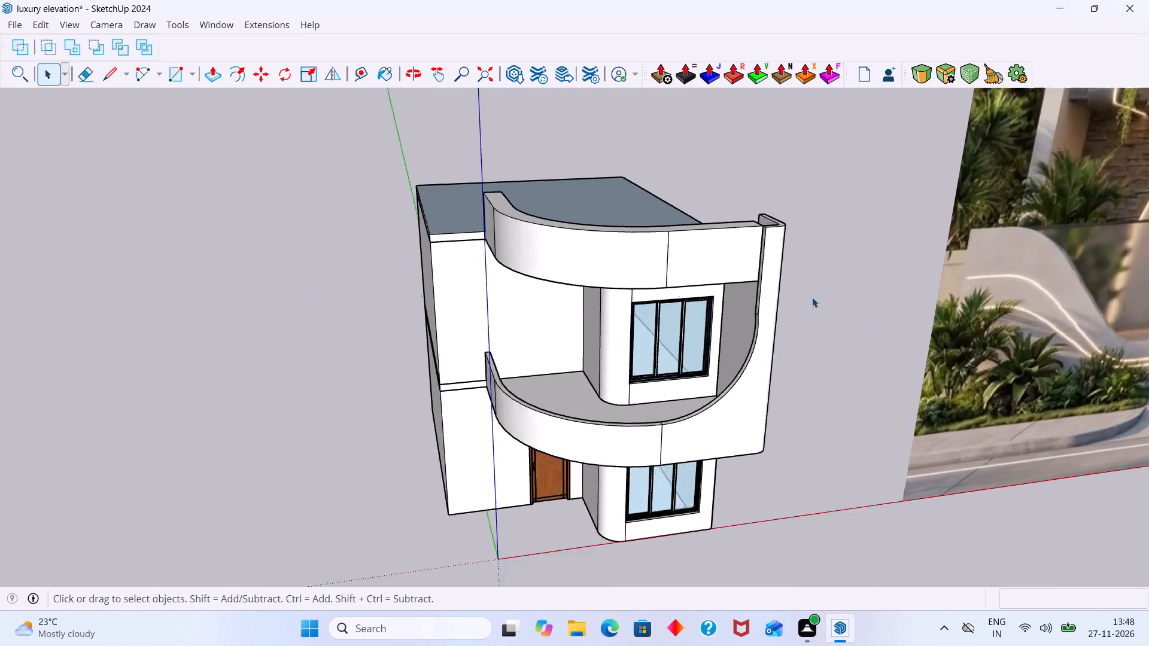
scroll(812, 297, up, 7)
scroll(779, 279, down, 5)
middle_drag(773, 331, 812, 369)
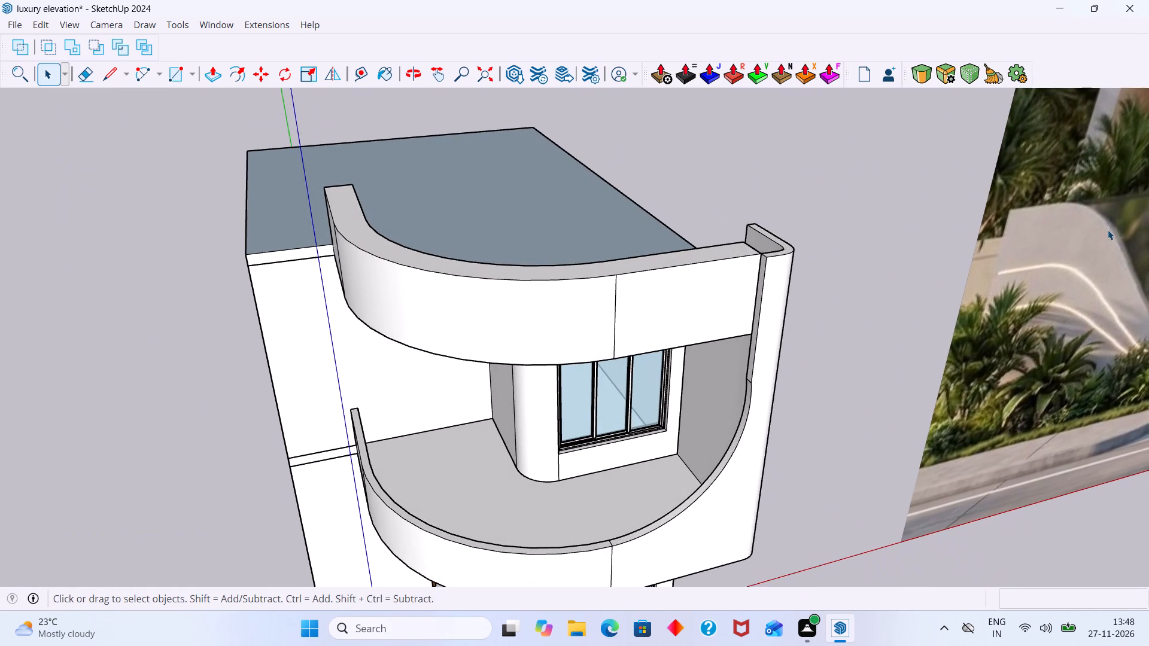
scroll(1111, 147, up, 5)
middle_drag(716, 275, 771, 351)
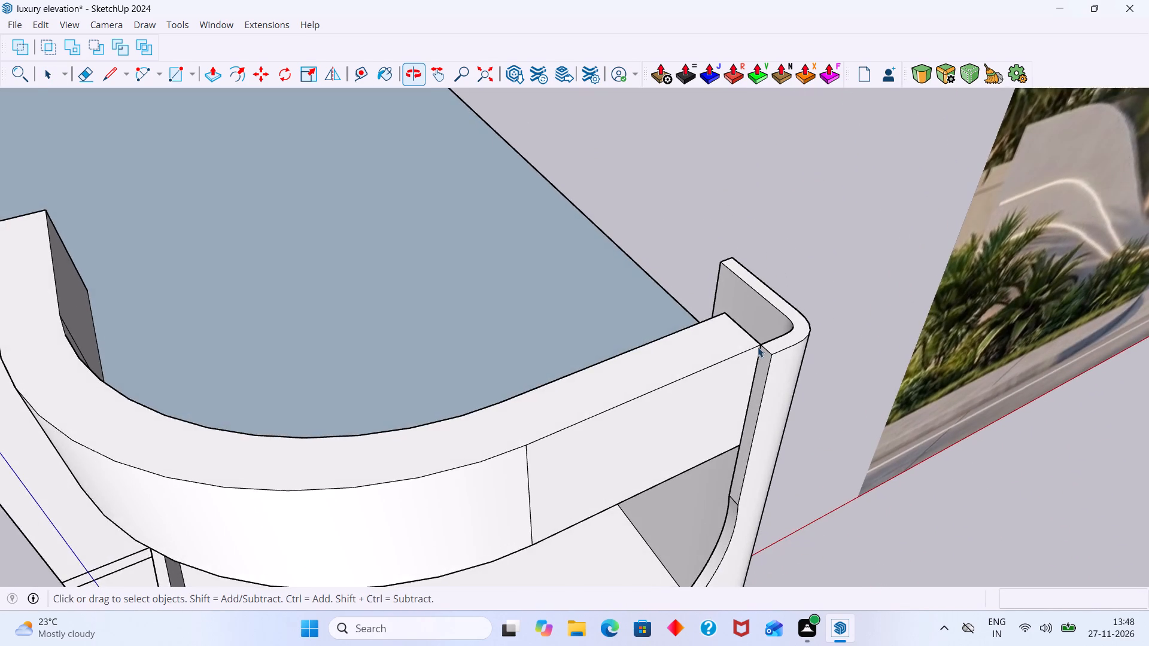
scroll(750, 342, up, 3)
scroll(747, 339, down, 1)
scroll(756, 339, up, 9)
middle_drag(759, 342, 720, 250)
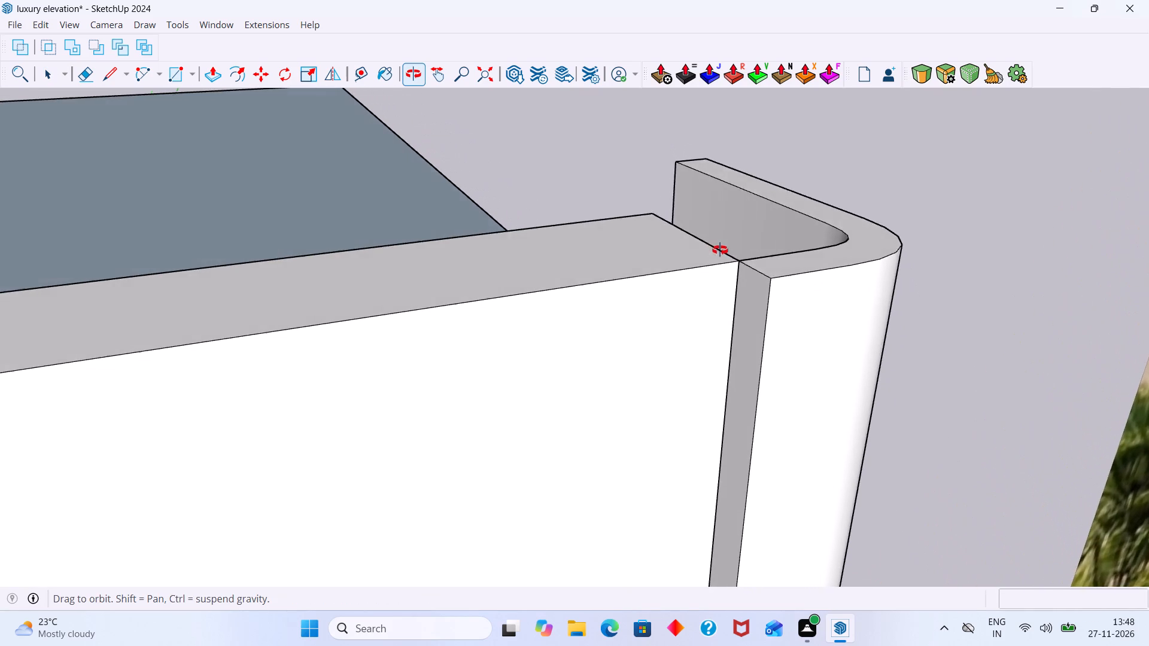
middle_drag(720, 250, 720, 249)
scroll(759, 266, down, 20)
scroll(759, 266, down, 4)
middle_drag(711, 314, 762, 321)
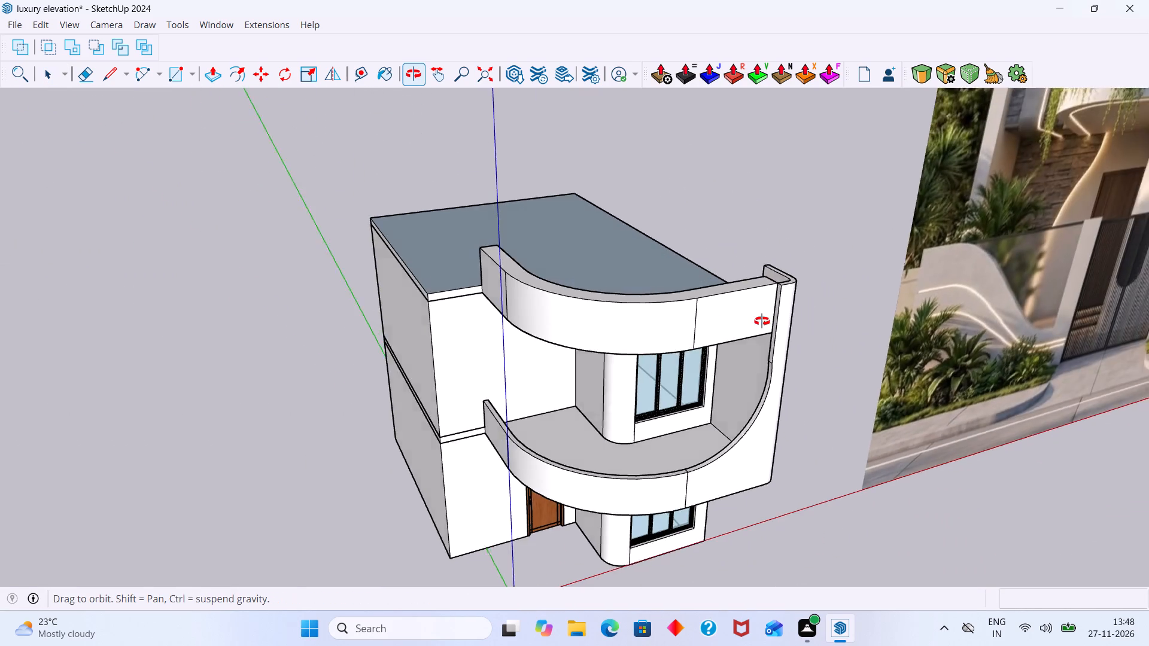
middle_drag(762, 321, 721, 321)
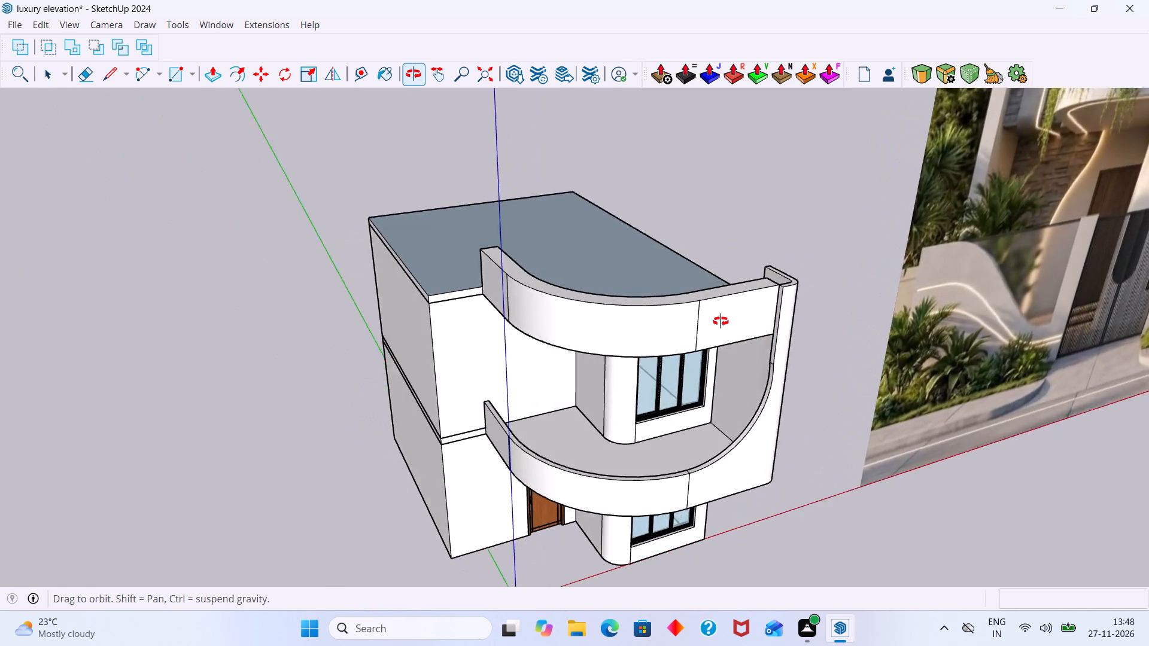
middle_drag(721, 321, 573, 268)
middle_drag(648, 265, 586, 273)
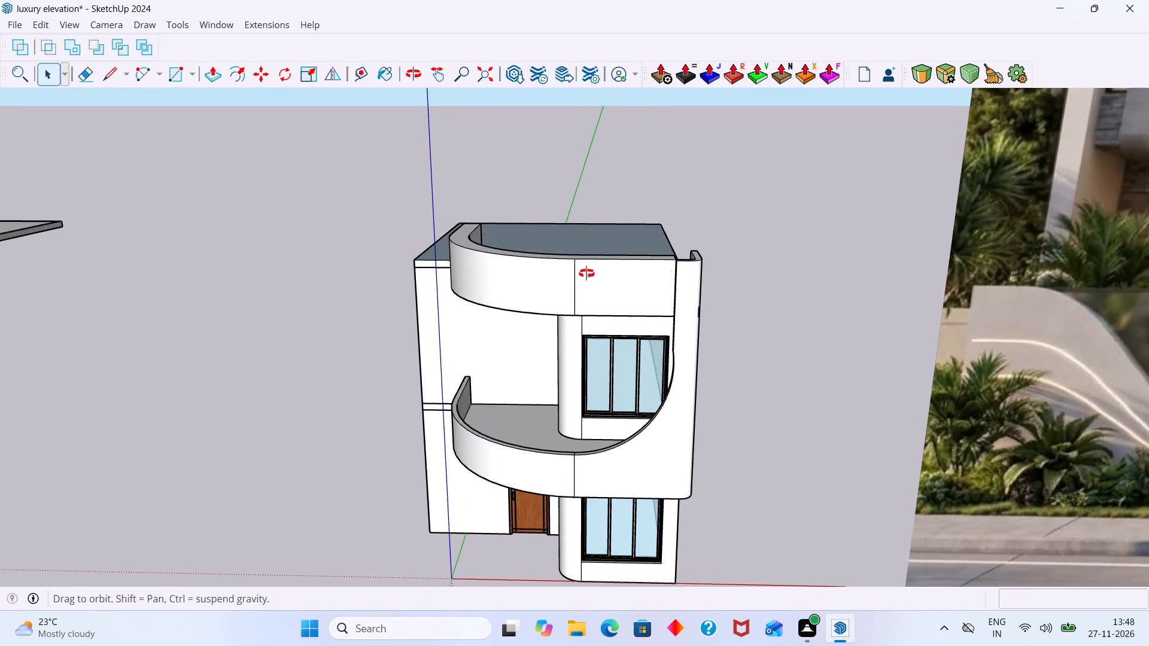
middle_drag(586, 273, 448, 294)
scroll(511, 286, up, 8)
middle_drag(472, 309, 433, 352)
scroll(463, 333, up, 3)
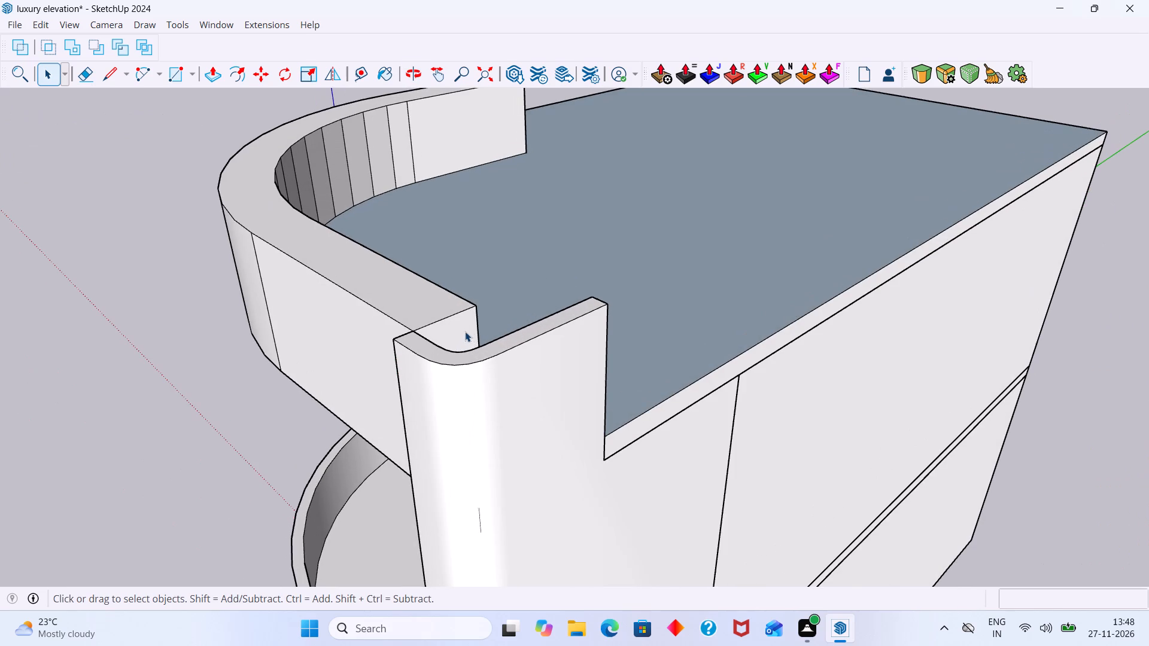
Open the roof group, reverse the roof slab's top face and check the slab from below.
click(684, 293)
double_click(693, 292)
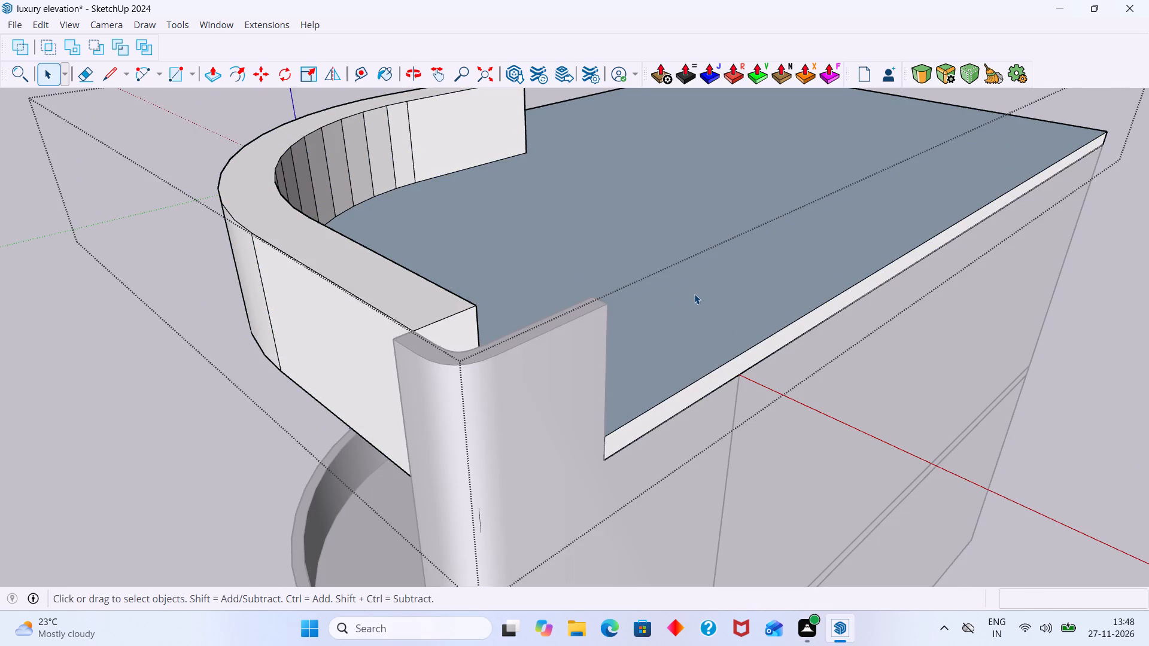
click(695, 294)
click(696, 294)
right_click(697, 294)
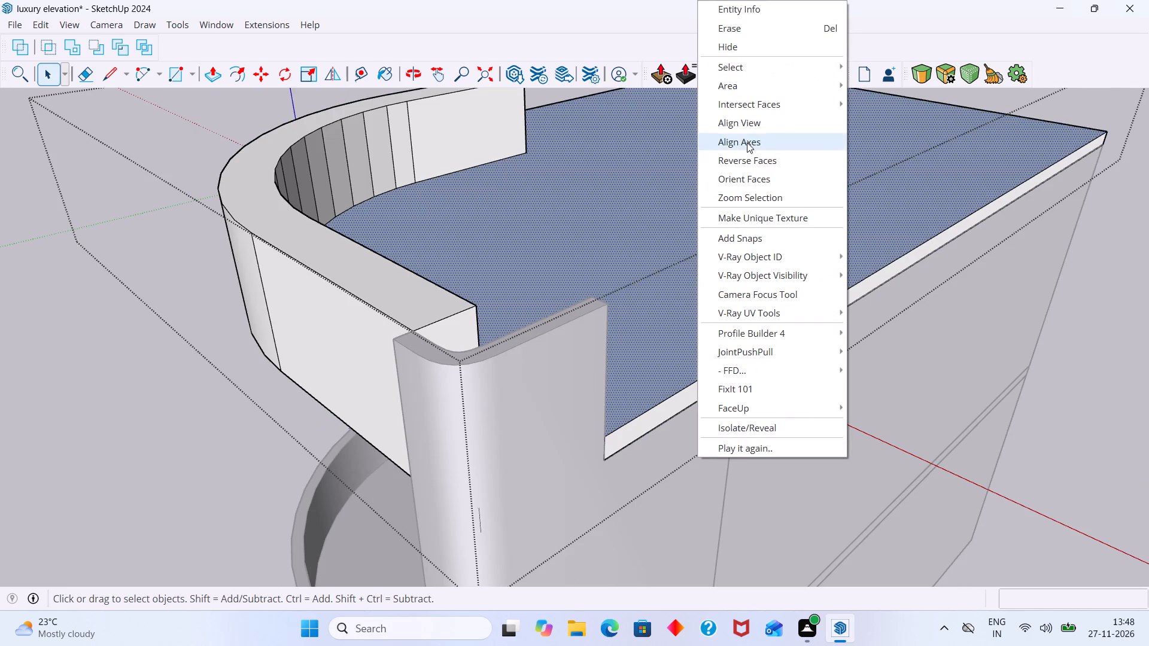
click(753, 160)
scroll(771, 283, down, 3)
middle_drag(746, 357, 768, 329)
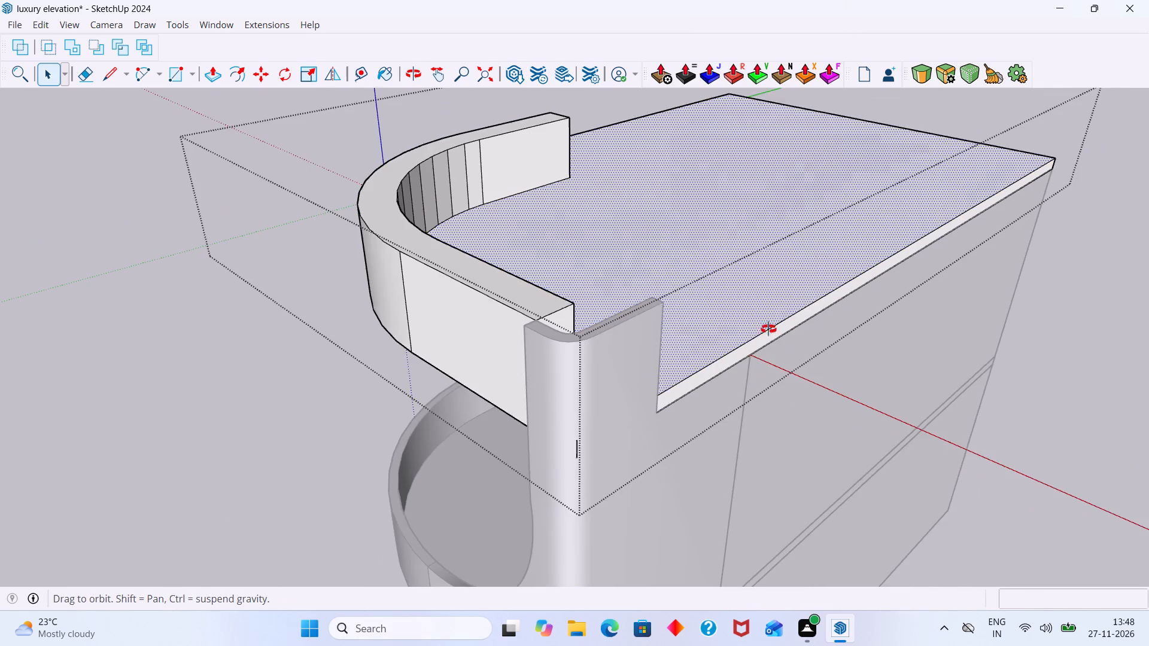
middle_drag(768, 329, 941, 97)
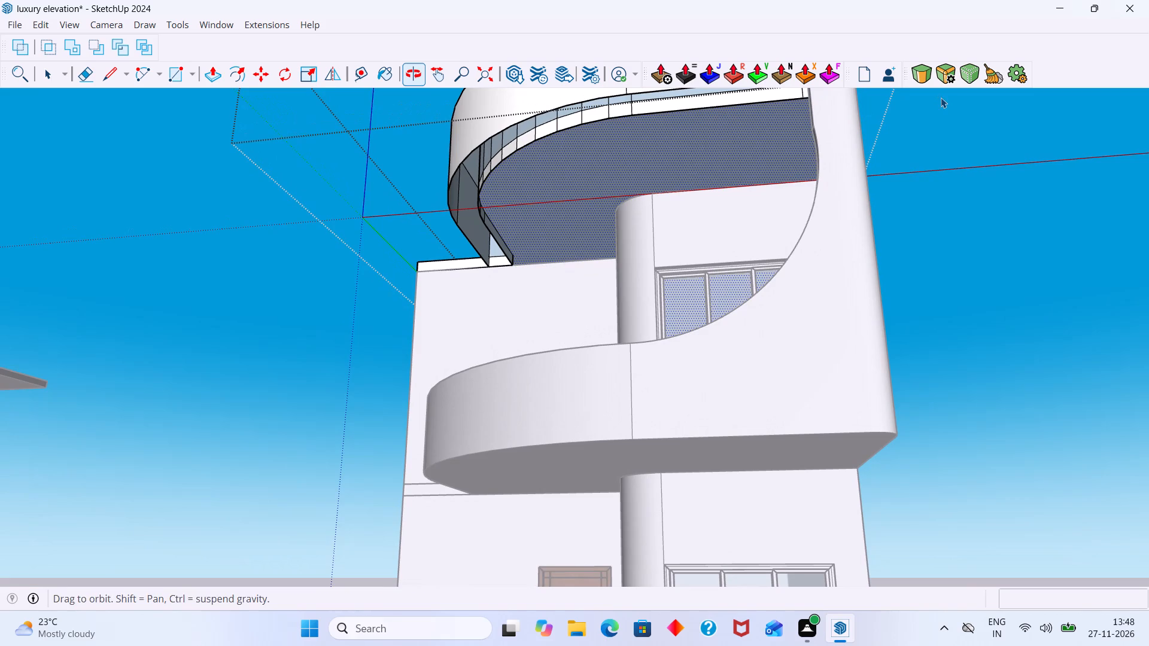
Undo the top face reversal and the preceding run of roof slab edits, back to before the underside face was reversed.
key(ctrl+z)
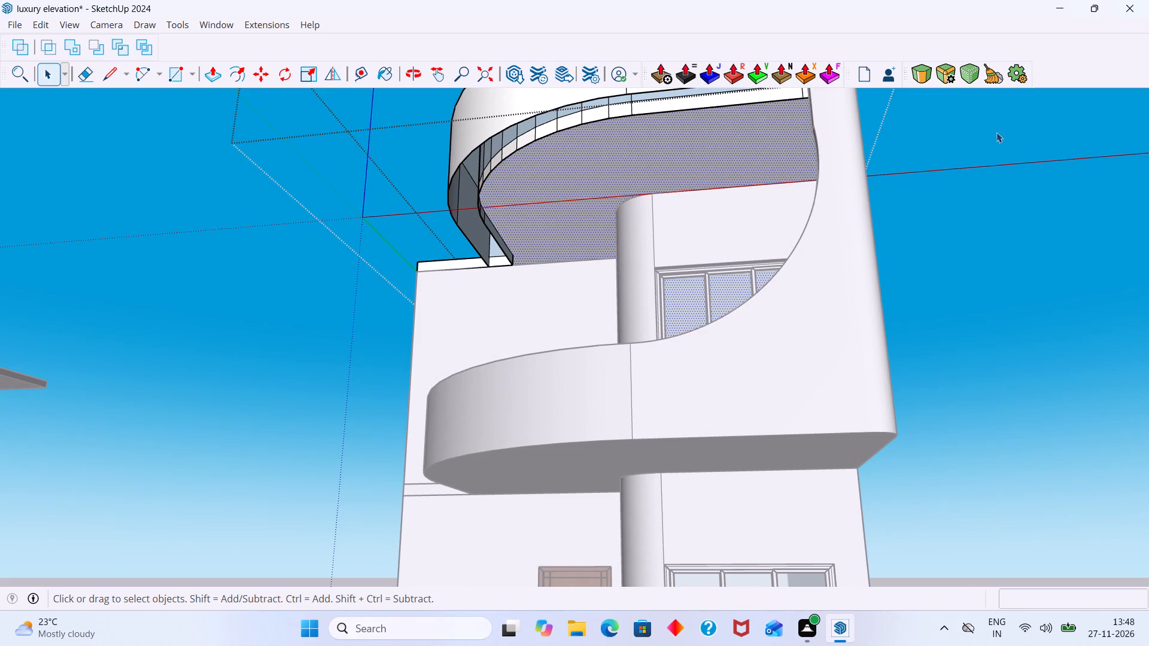
key(ctrl+z)
key(ctrl+z)
key(ctrl+z)
key(ctrl+z)
key(ctrl+z)
key(ctrl+z)
key(ctrl+z)
key(ctrl+z)
key(ctrl+z)
key(ctrl+z)
key(ctrl+z)
key(ctrl+z)
key(ctrl+z)
key(ctrl+z)
key(ctrl+z)
key(ctrl+z)
key(ctrl+z)
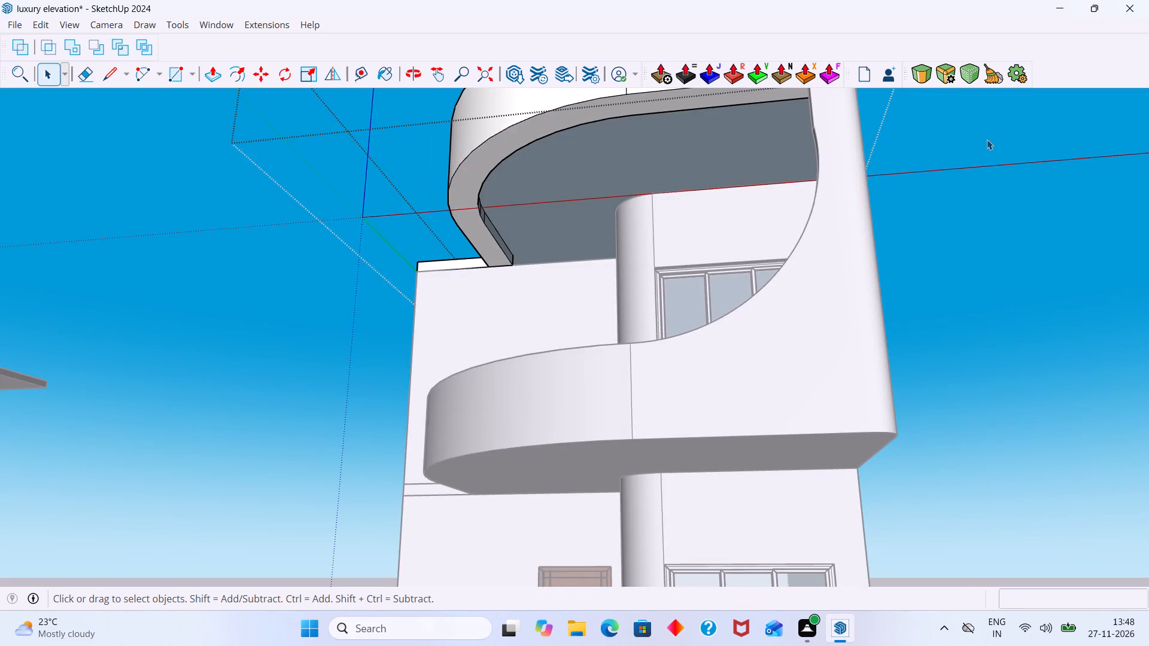
Check the slab's underside beside the curved parapet, undo one more roof slab edit and leave the roof group.
scroll(913, 176, down, 8)
middle_drag(829, 211, 732, 522)
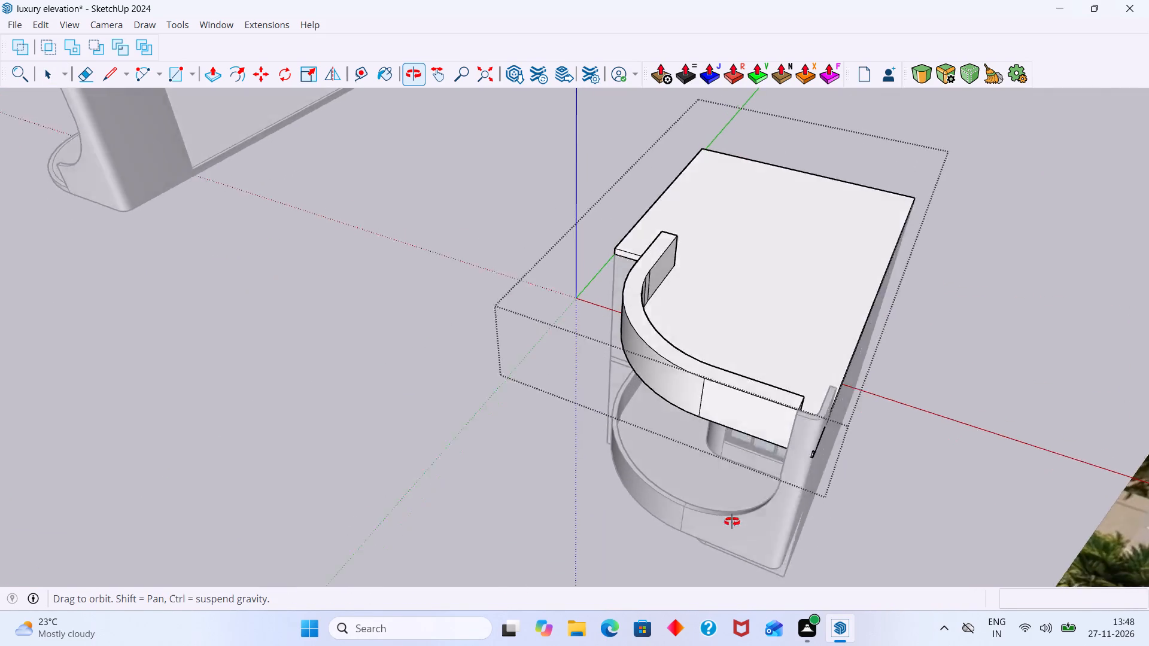
middle_drag(732, 522, 758, 231)
scroll(680, 243, up, 20)
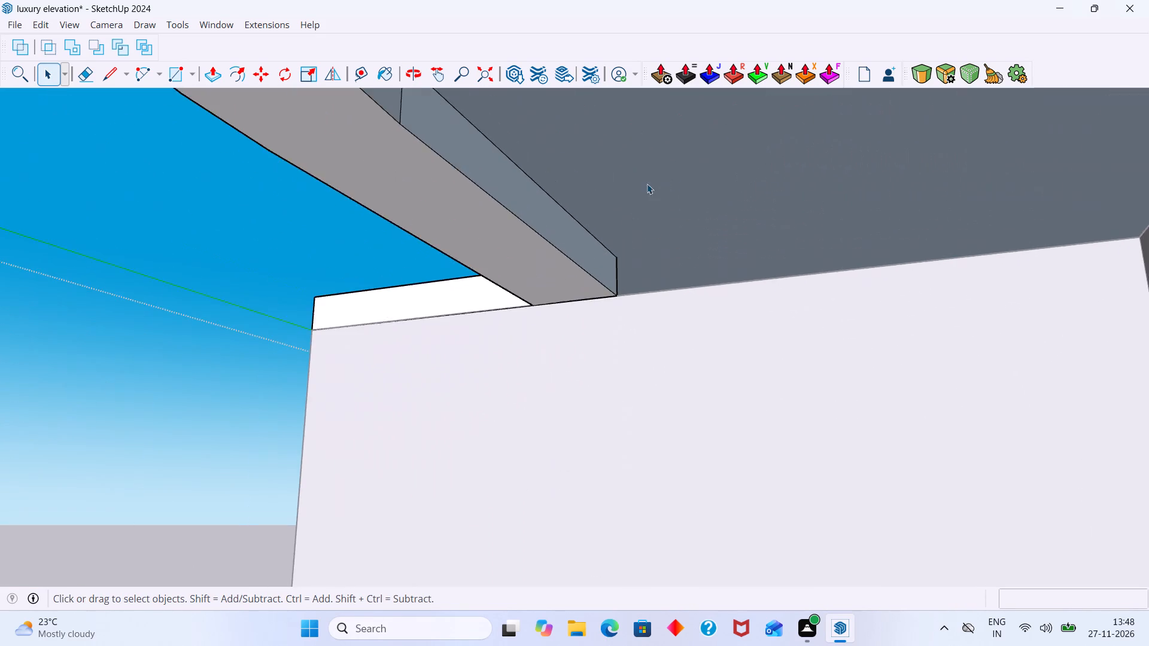
middle_drag(627, 216, 623, 290)
scroll(655, 302, up, 1)
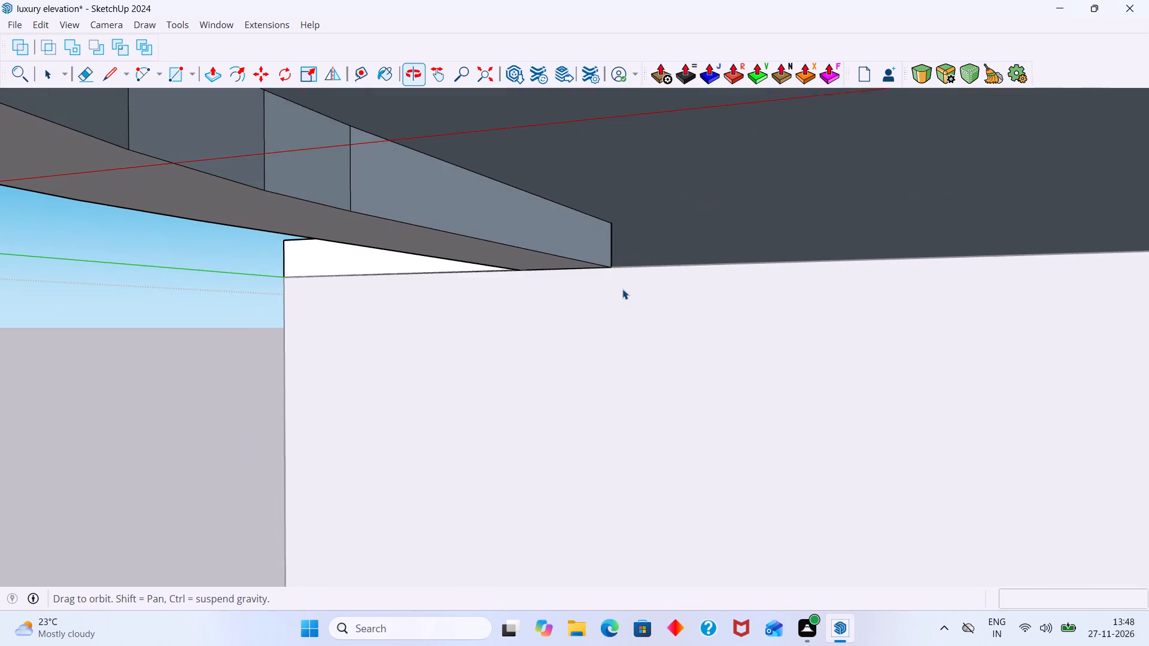
key(ctrl+z)
scroll(629, 291, down, 20)
scroll(629, 291, down, 6)
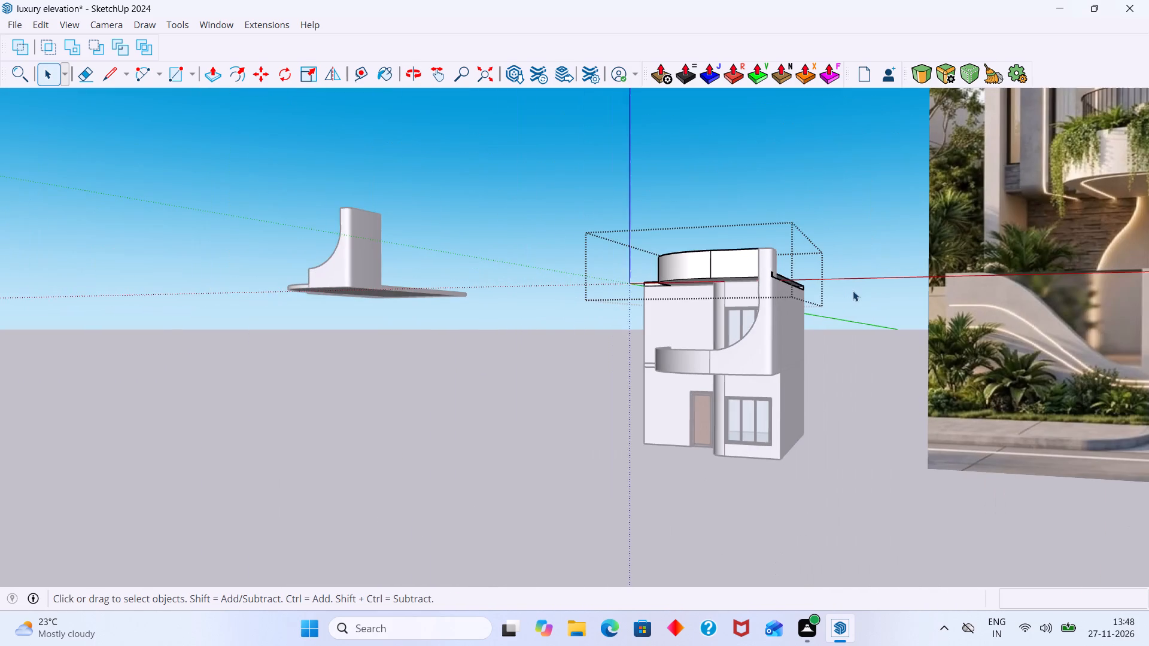
click(851, 287)
middle_drag(793, 309, 709, 474)
scroll(909, 338, up, 9)
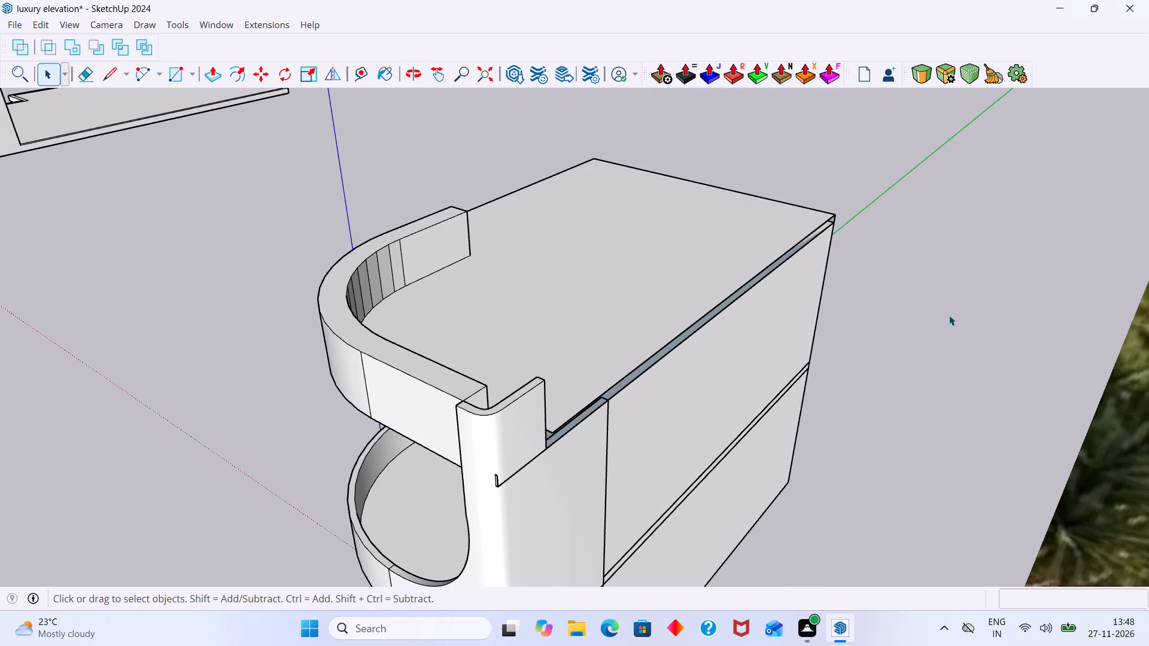
Examine the open gap along the roof slab's side edge, inside and beside the tall side wall.
middle_drag(779, 330, 625, 325)
scroll(451, 372, up, 3)
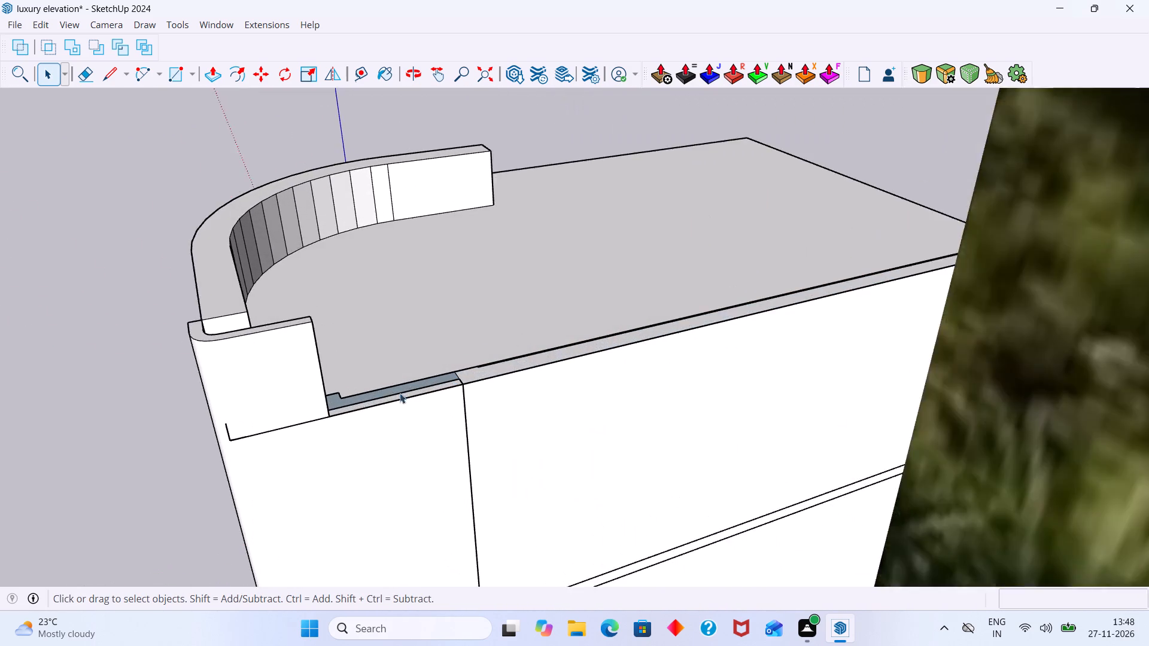
scroll(400, 393, up, 8)
middle_drag(303, 406, 422, 276)
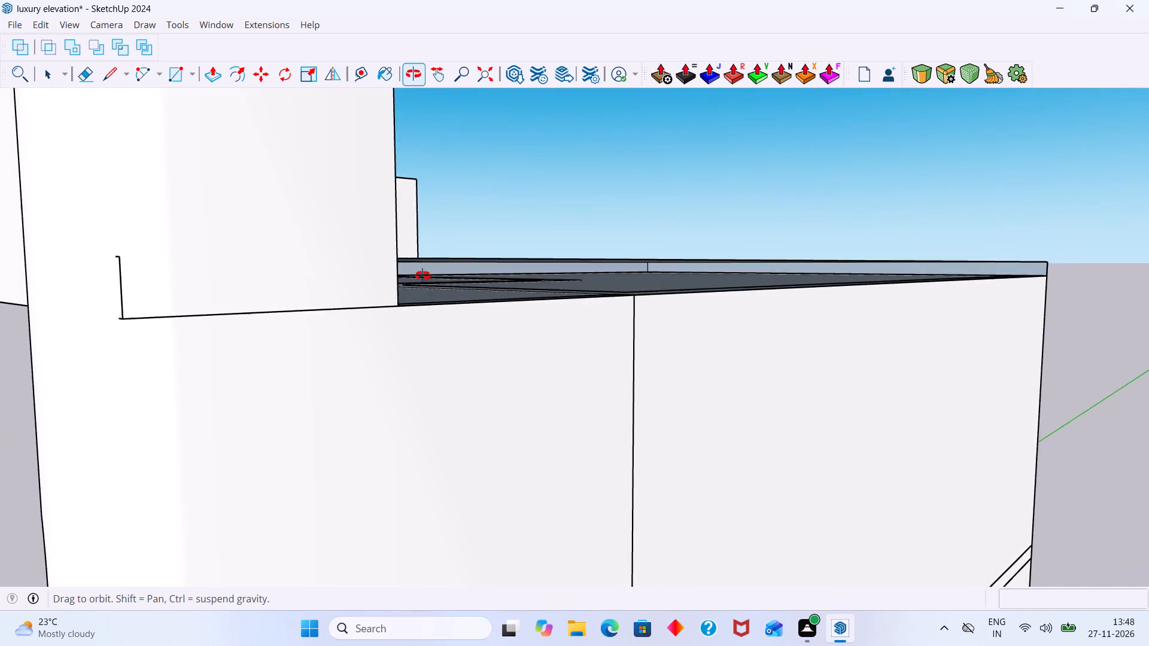
middle_drag(422, 276, 443, 255)
scroll(466, 251, up, 5)
middle_drag(409, 258, 316, 278)
scroll(359, 276, up, 3)
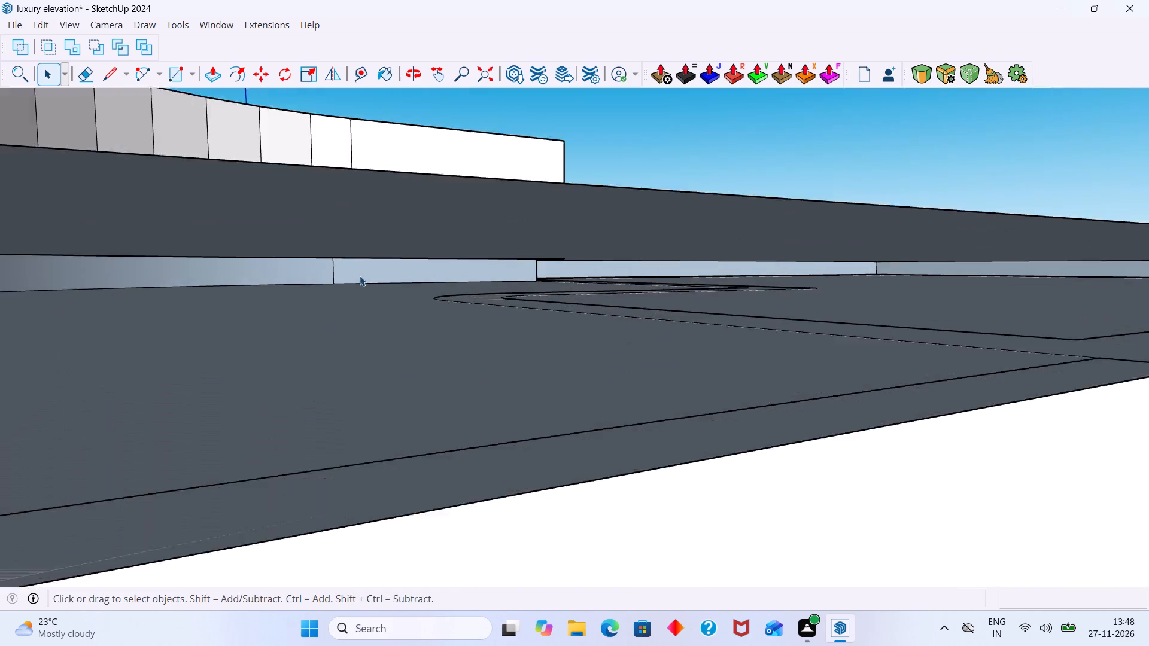
middle_click(363, 275)
scroll(366, 275, down, 8)
middle_drag(438, 278, 371, 327)
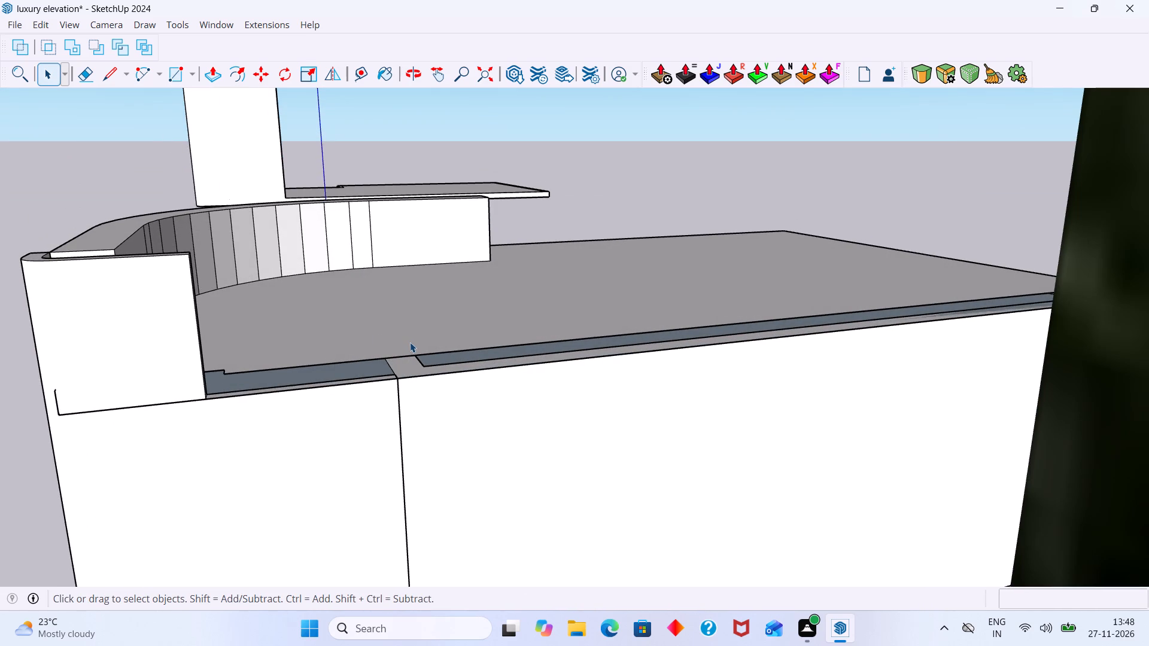
Draw a rectangle 6" by about 27' 4" to close the roof slab's open long side up to the far corner.
key(r)
scroll(275, 393, up, 6)
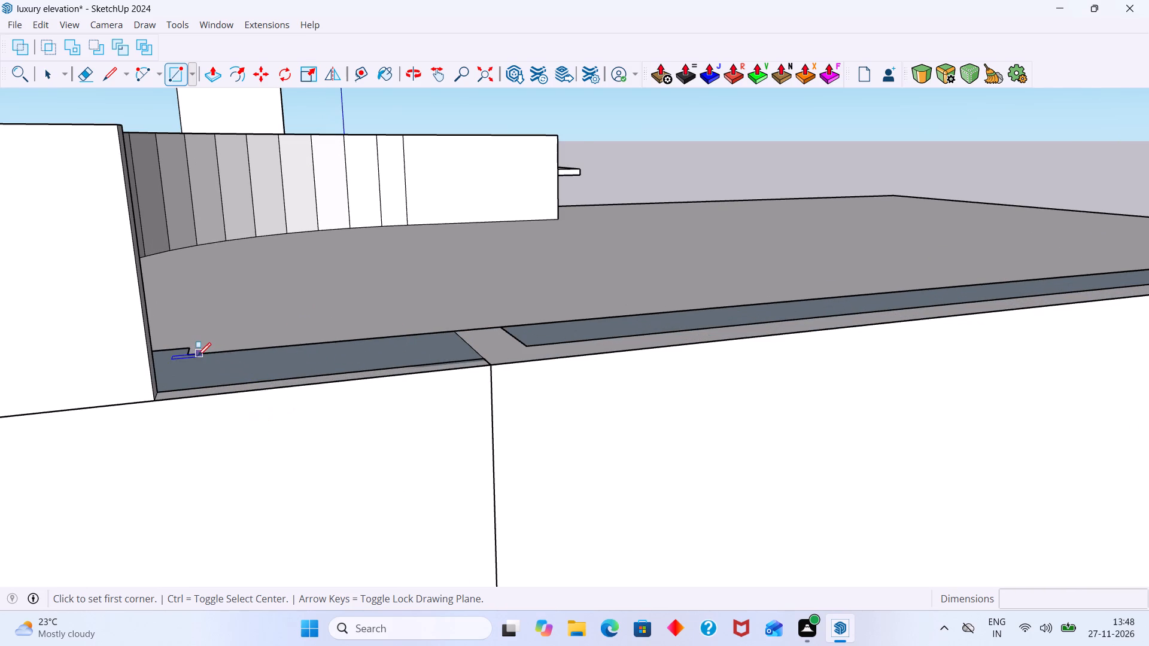
click(189, 354)
scroll(396, 402, down, 4)
middle_drag(554, 375, 147, 365)
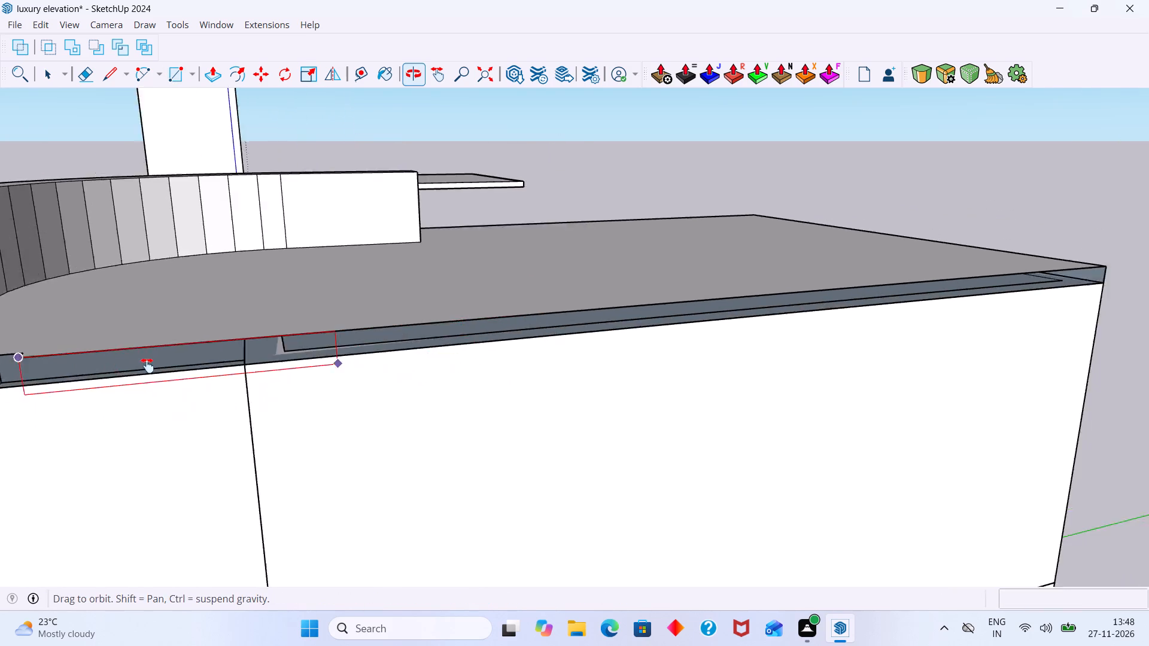
middle_drag(147, 365, 150, 361)
scroll(380, 330, down, 4)
scroll(856, 287, up, 8)
scroll(741, 319, down, 4)
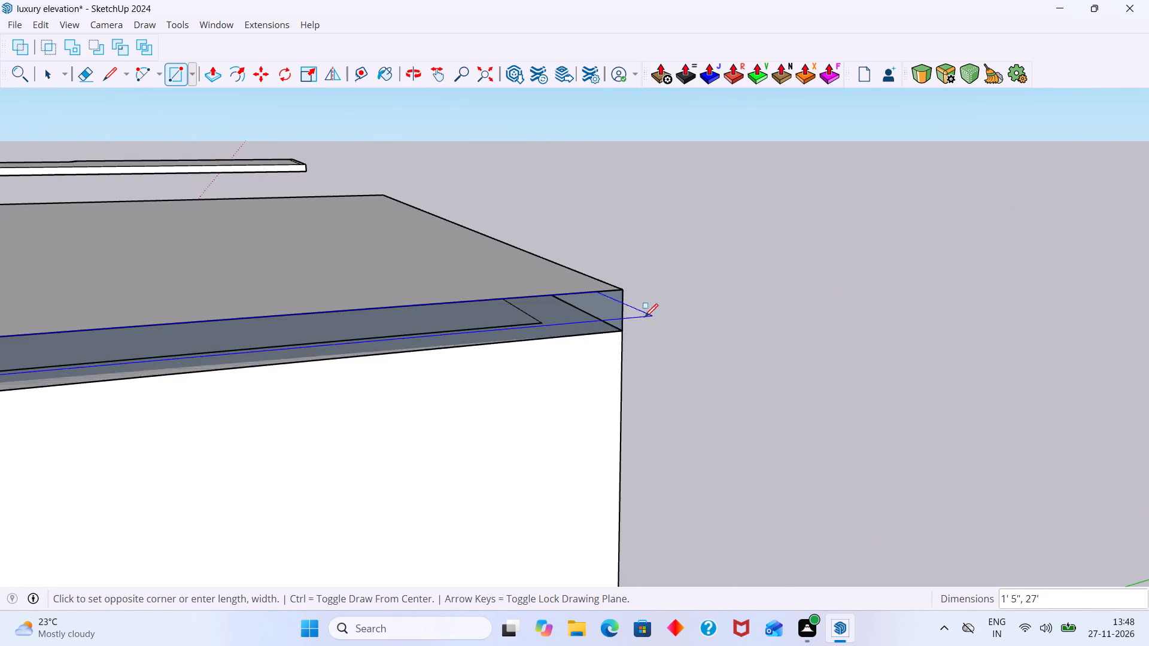
scroll(629, 318, up, 6)
scroll(626, 330, down, 4)
scroll(544, 337, down, 3)
scroll(504, 342, up, 2)
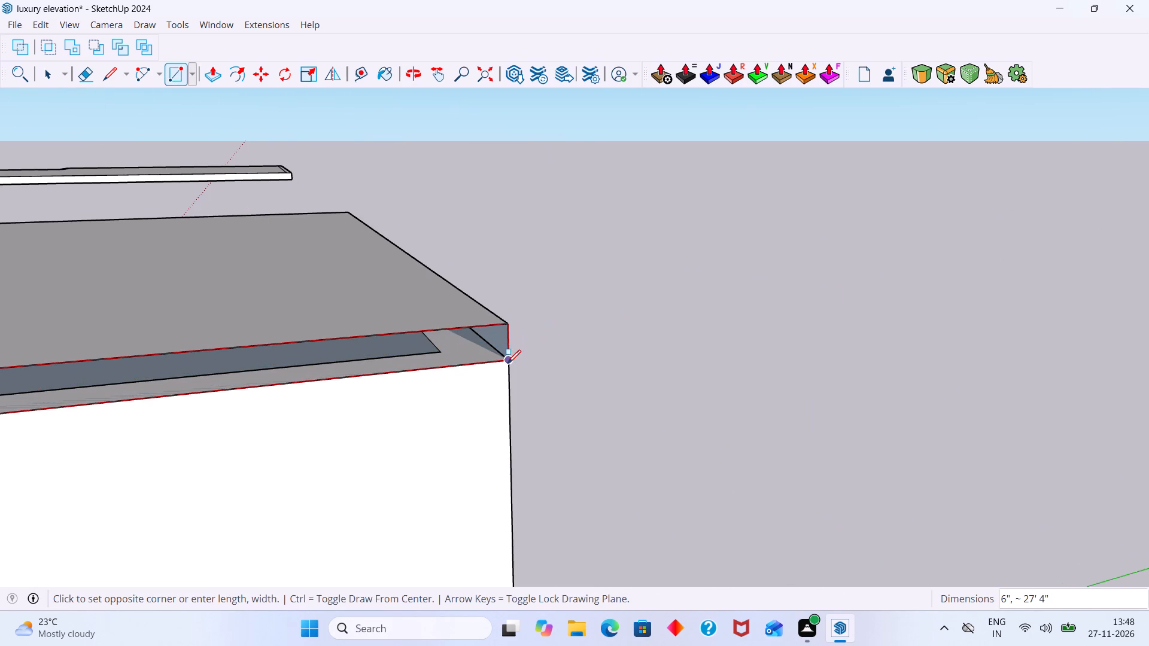
click(511, 358)
key(space)
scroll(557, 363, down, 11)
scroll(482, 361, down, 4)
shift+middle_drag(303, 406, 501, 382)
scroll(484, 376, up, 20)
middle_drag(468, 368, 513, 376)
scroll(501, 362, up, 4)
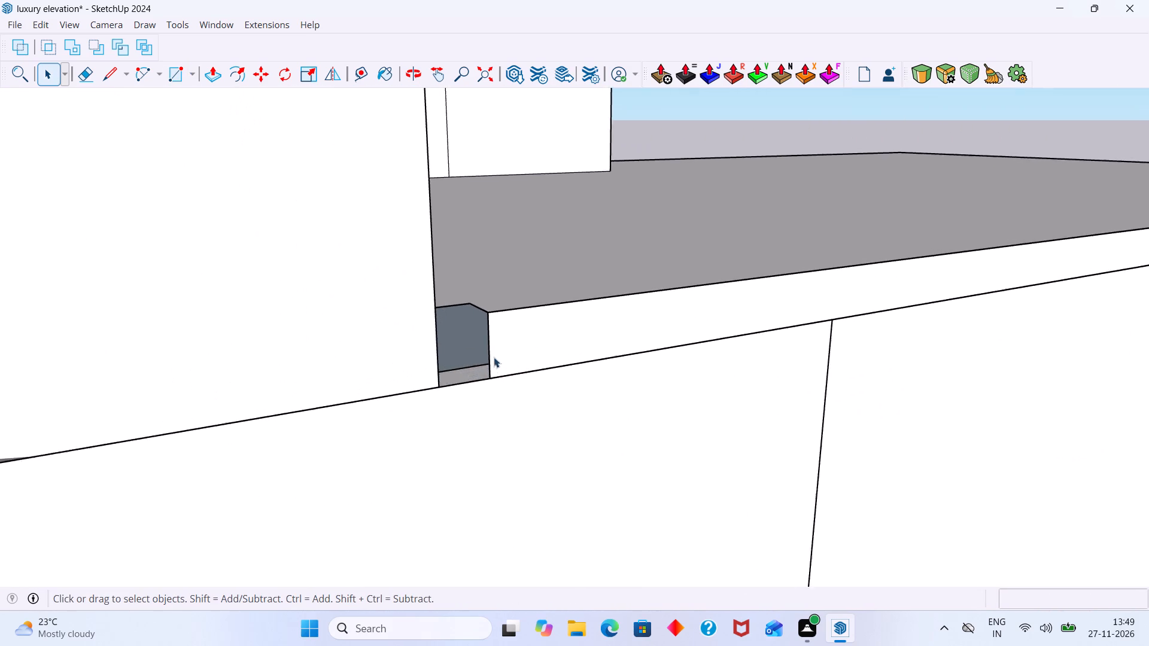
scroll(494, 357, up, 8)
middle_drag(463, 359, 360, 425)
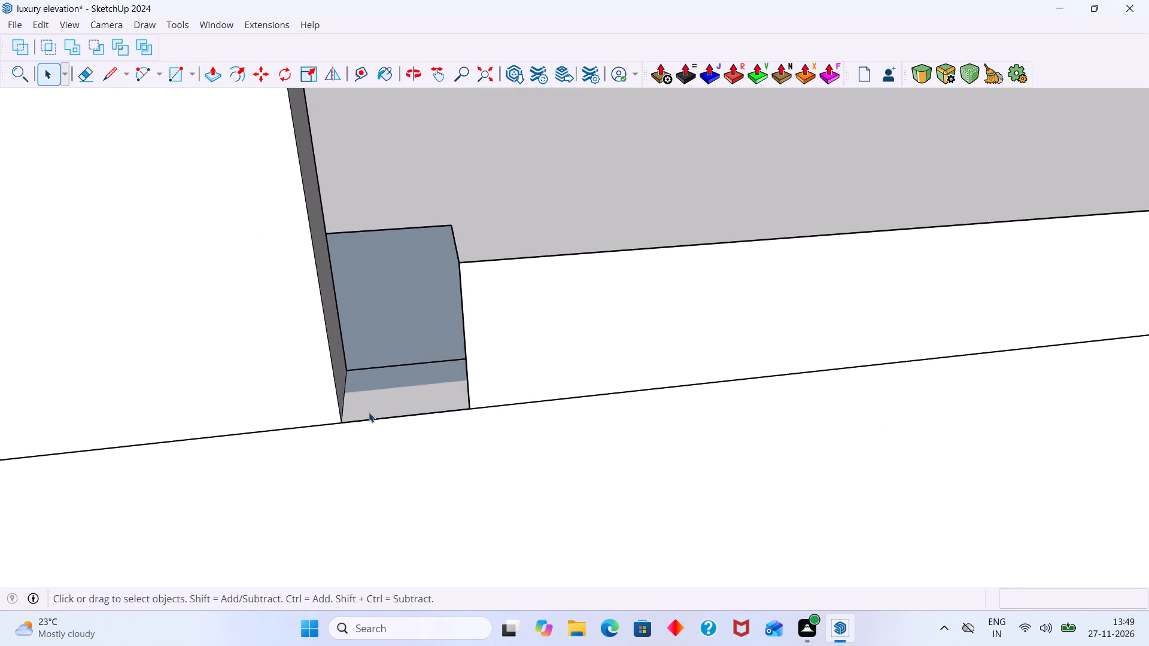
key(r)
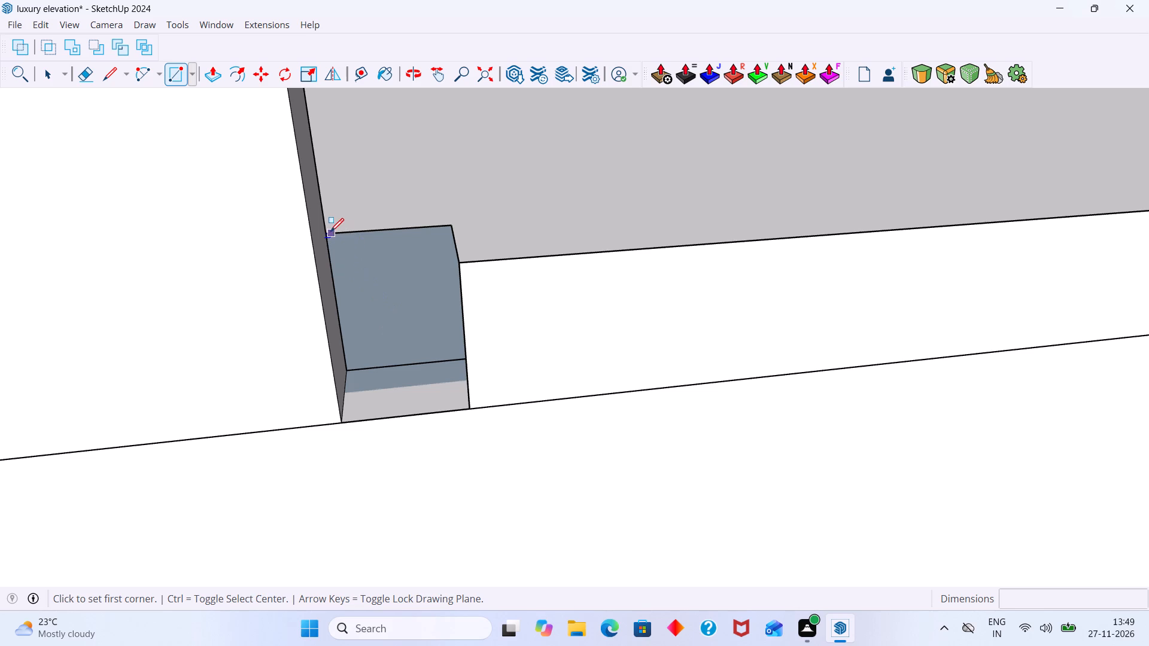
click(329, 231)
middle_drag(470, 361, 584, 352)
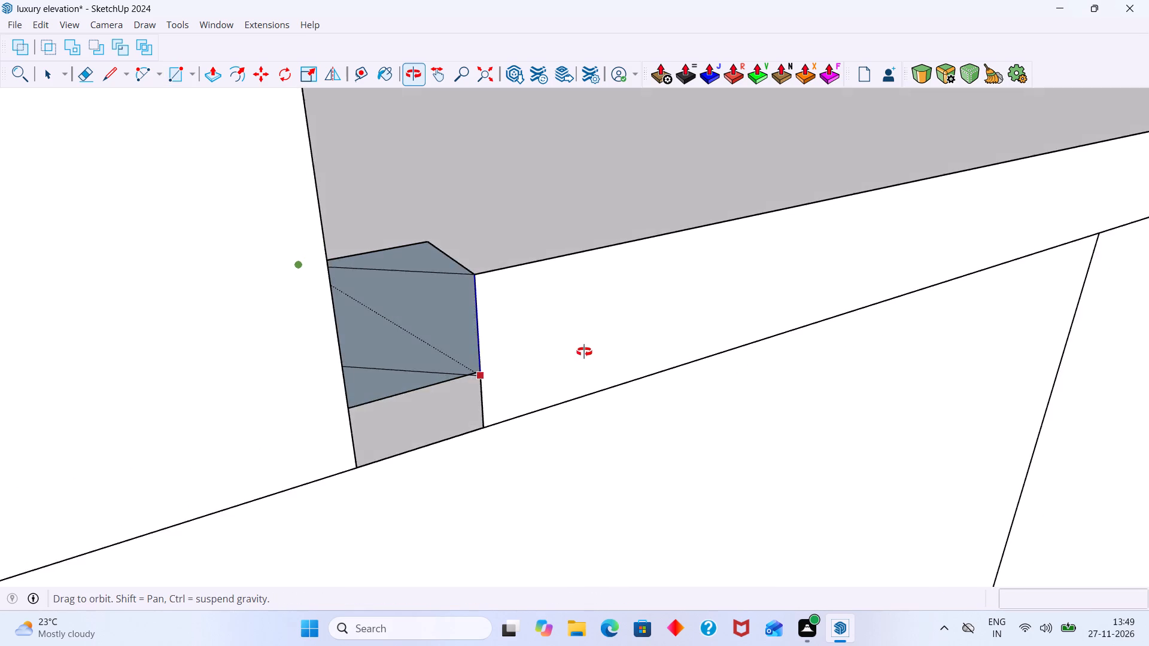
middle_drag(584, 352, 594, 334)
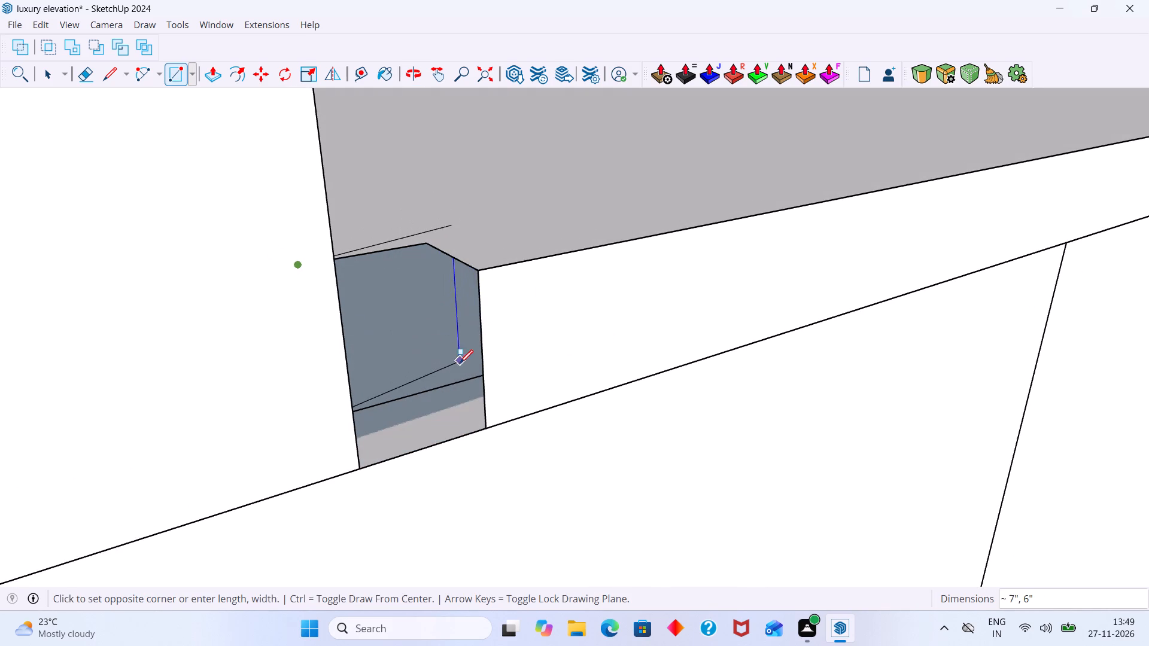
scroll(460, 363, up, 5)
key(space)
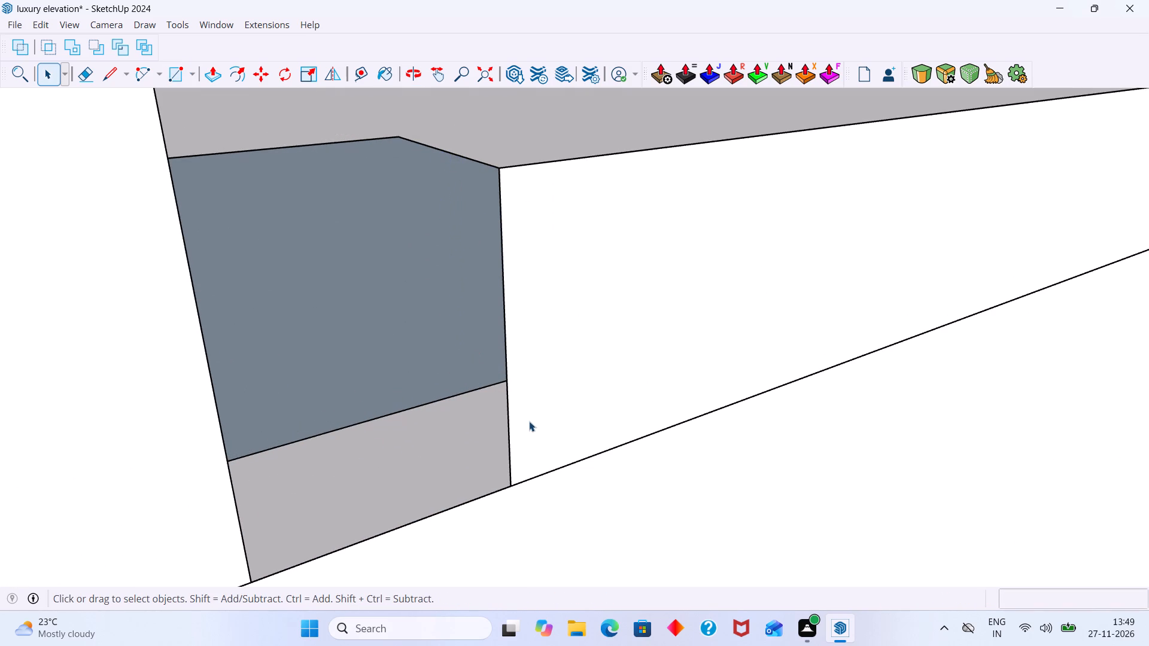
Close the notch beside the tall side wall with two rectangles: a 4" by 6" return face and a back face.
key(r)
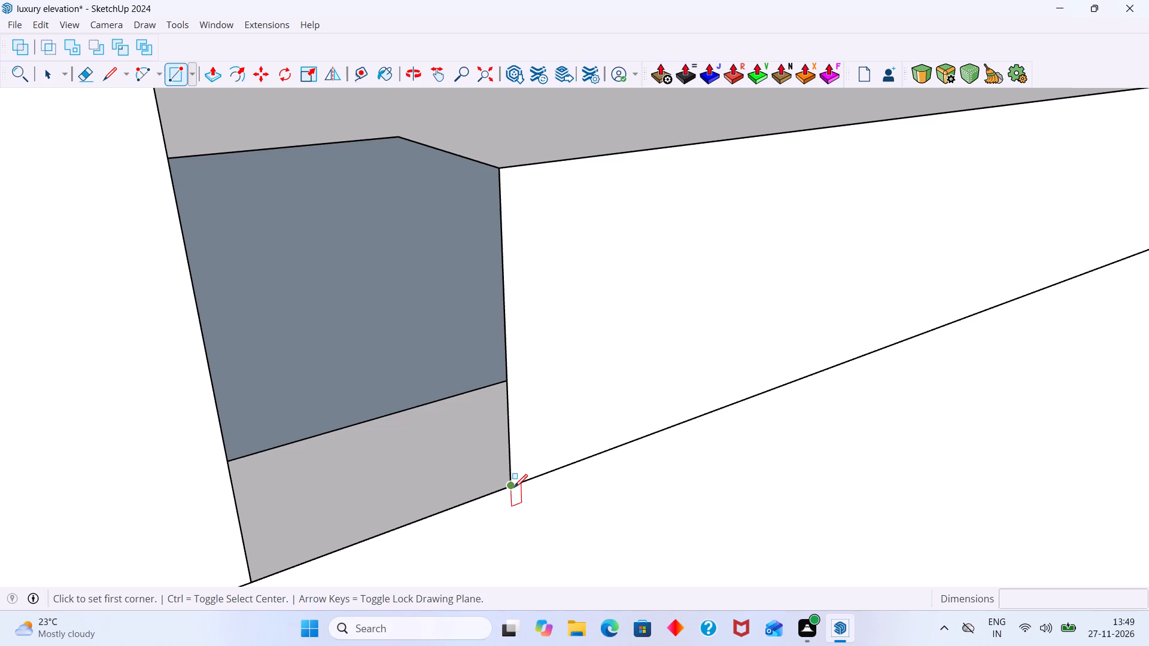
click(514, 487)
click(397, 134)
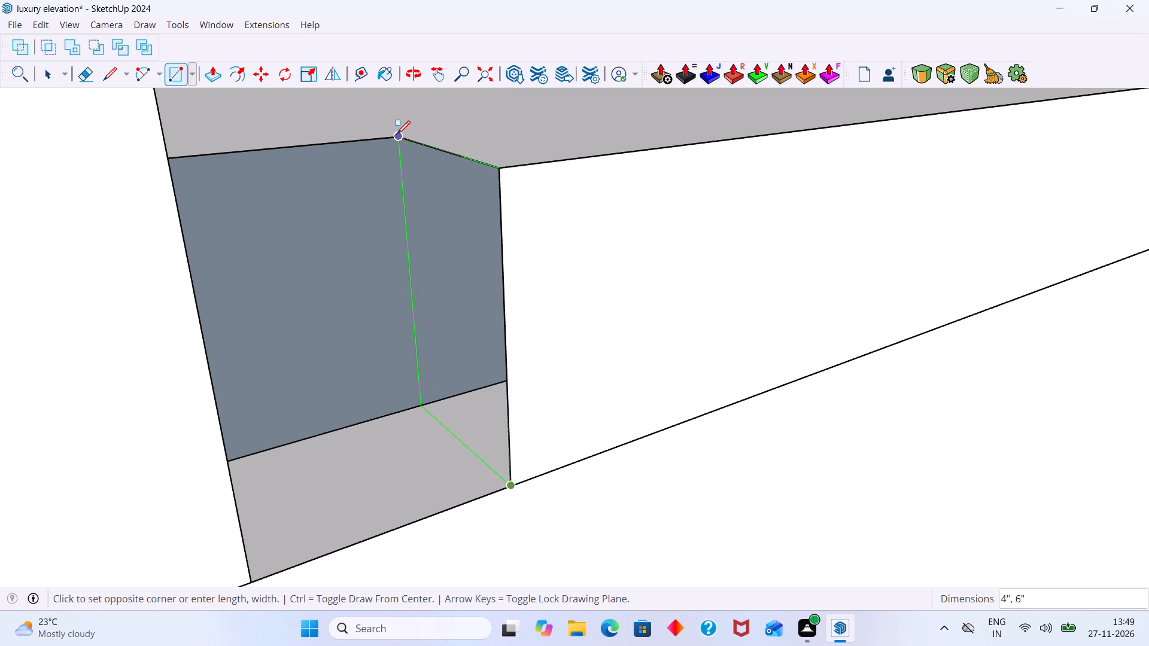
scroll(431, 283, down, 3)
middle_drag(408, 316, 302, 333)
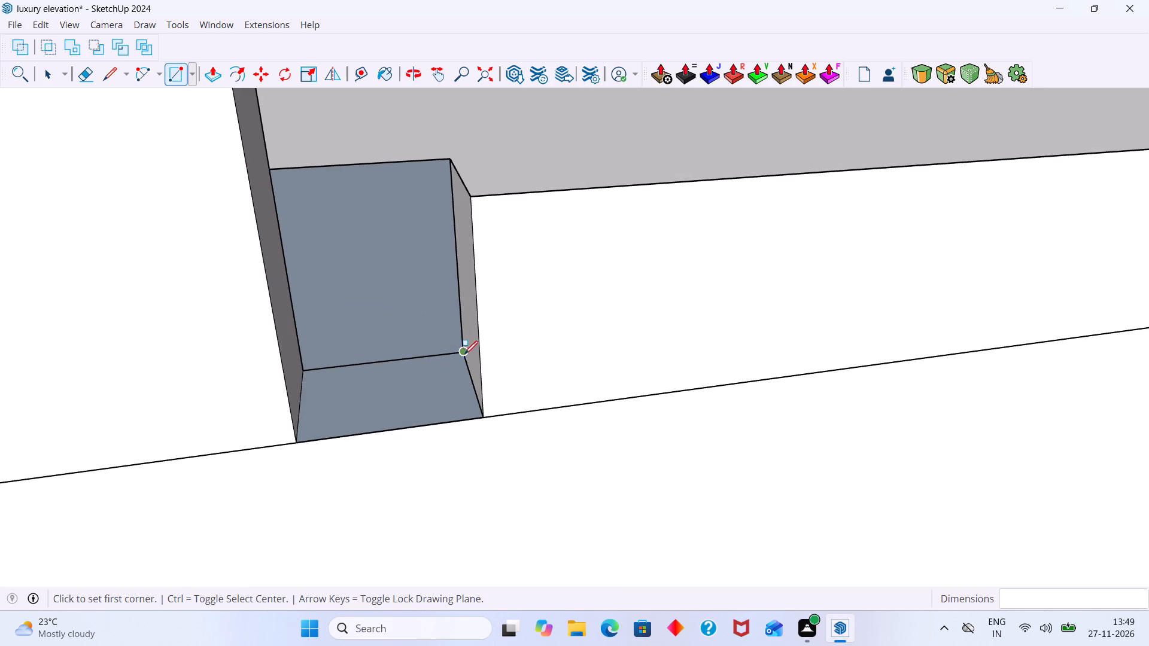
click(460, 351)
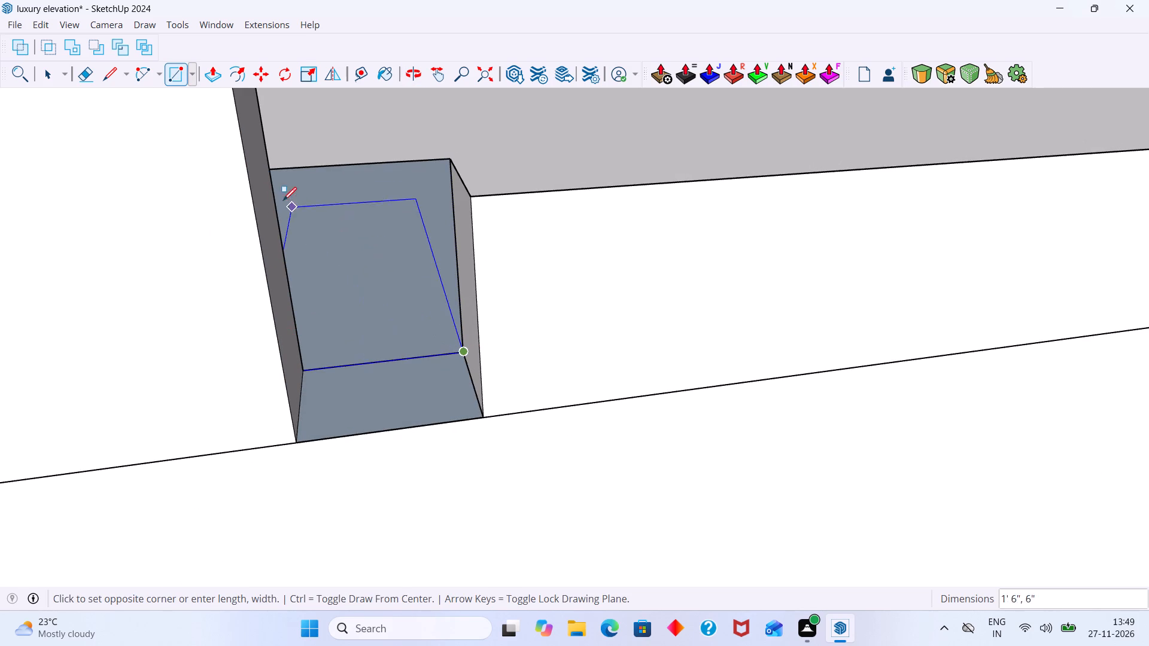
click(270, 165)
key(space)
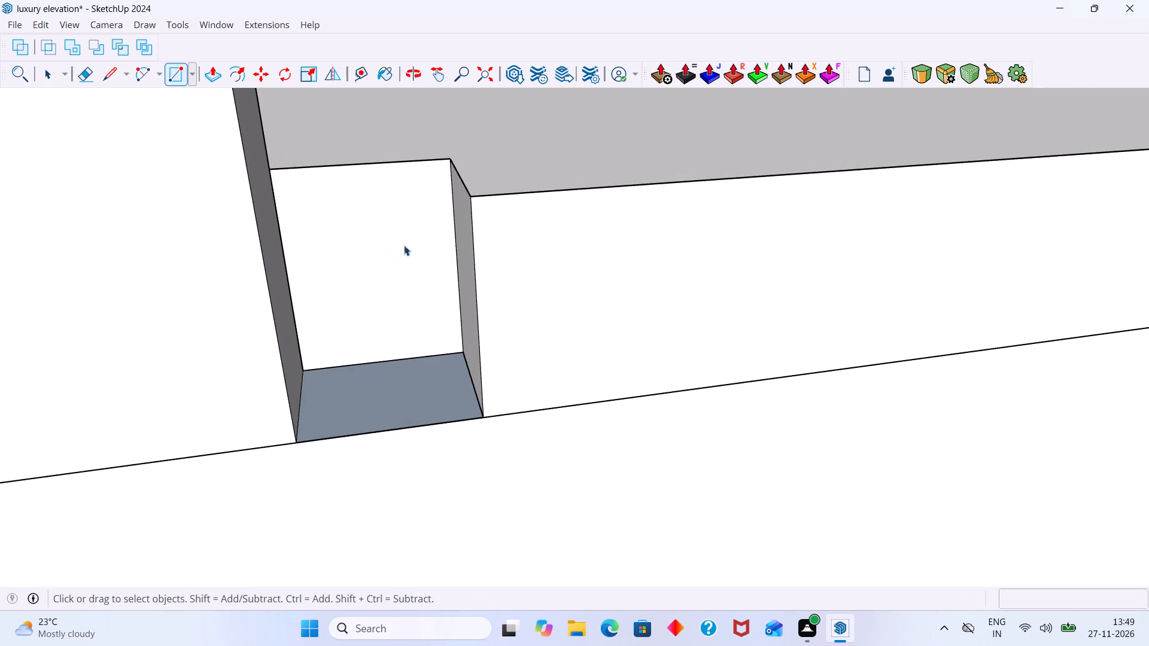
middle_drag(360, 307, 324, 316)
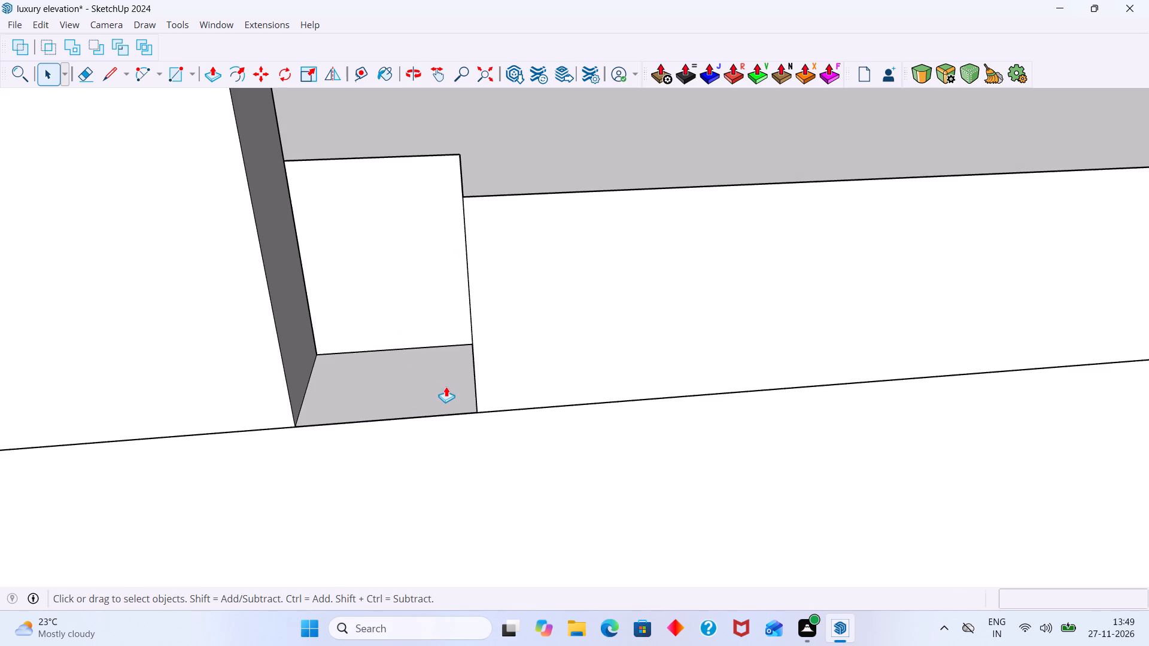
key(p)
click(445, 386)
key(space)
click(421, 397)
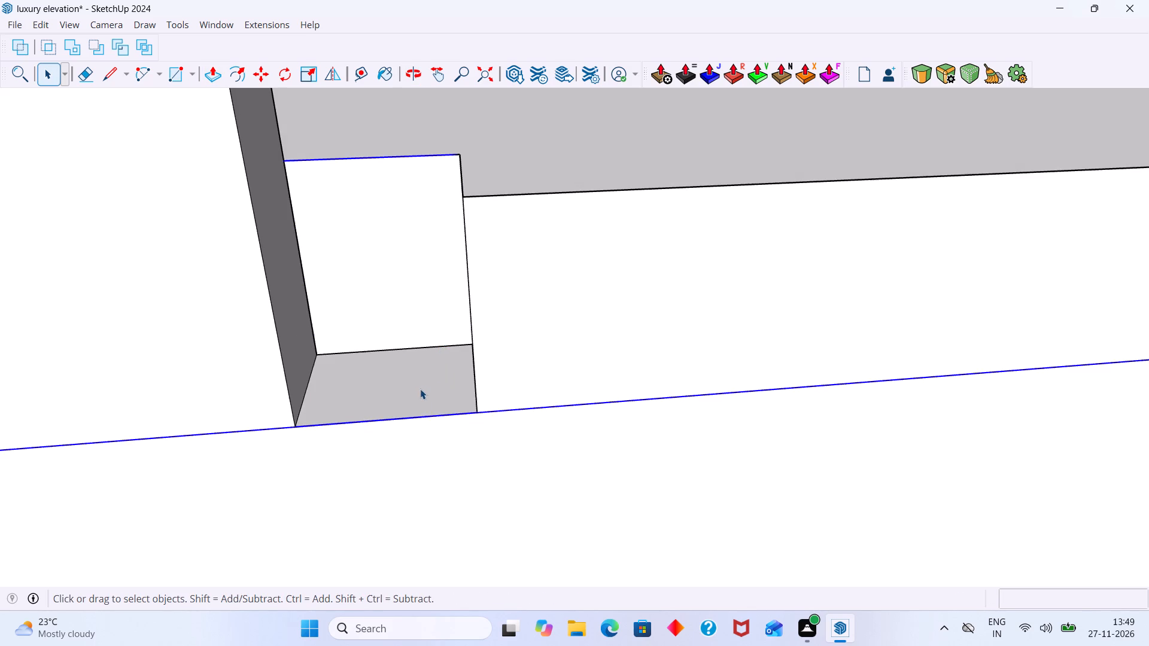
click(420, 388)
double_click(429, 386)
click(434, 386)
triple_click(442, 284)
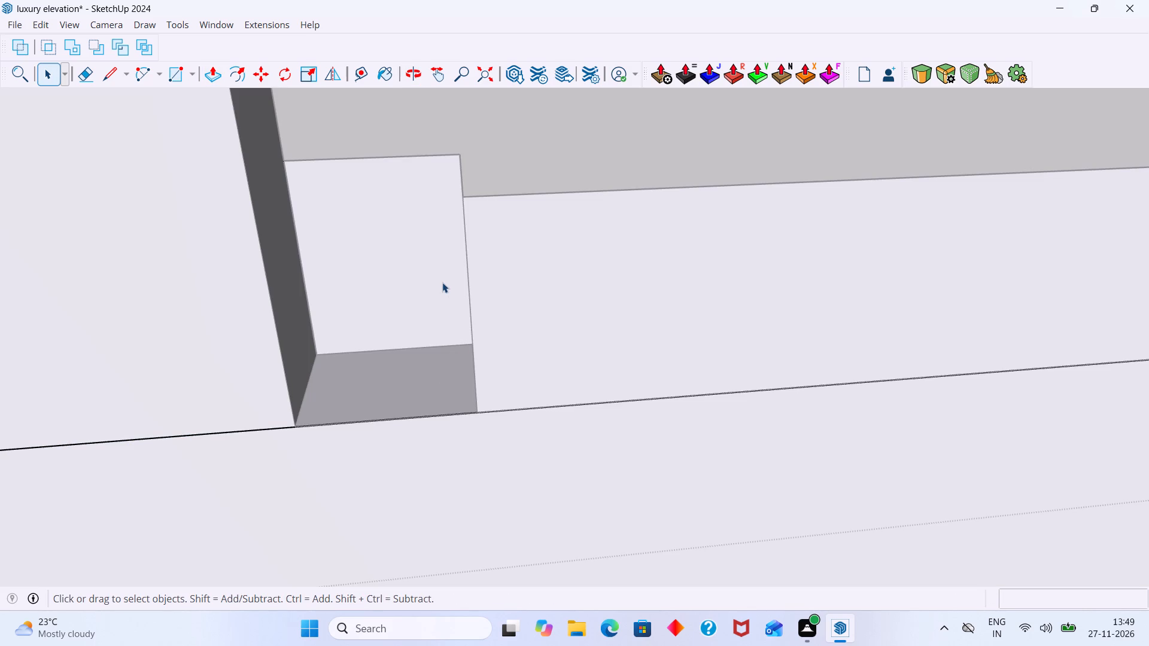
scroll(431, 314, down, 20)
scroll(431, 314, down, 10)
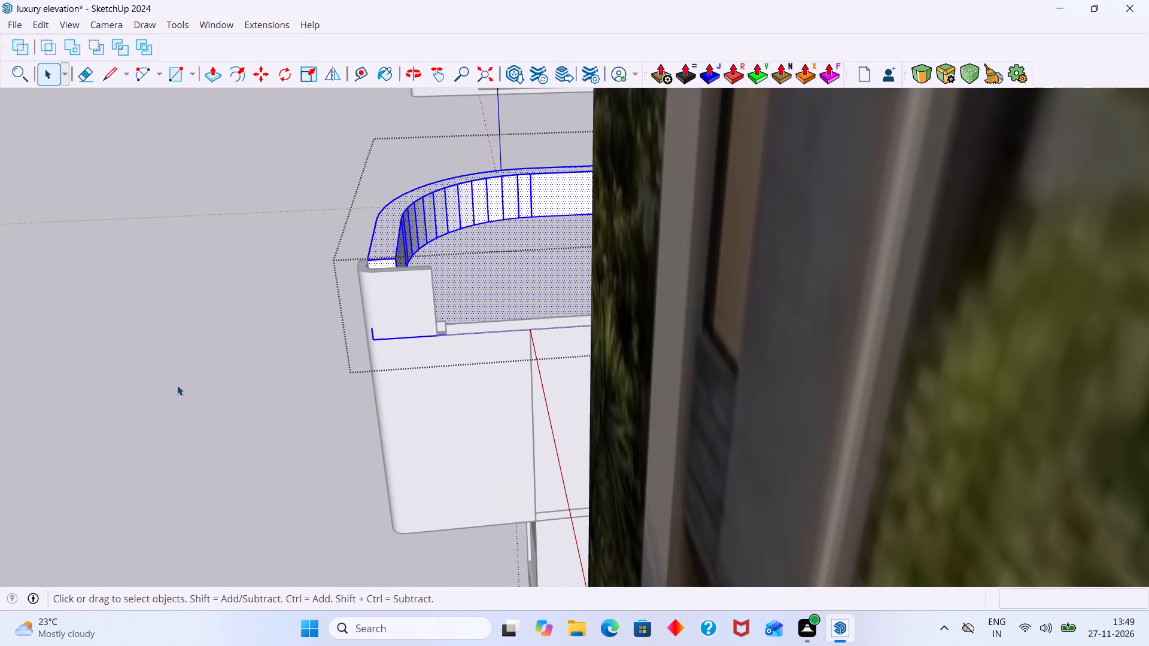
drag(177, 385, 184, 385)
Push/Pull the notch's back face outward 4", flush with the roof slab's long side face.
scroll(525, 322, up, 7)
scroll(415, 338, up, 8)
click(382, 281)
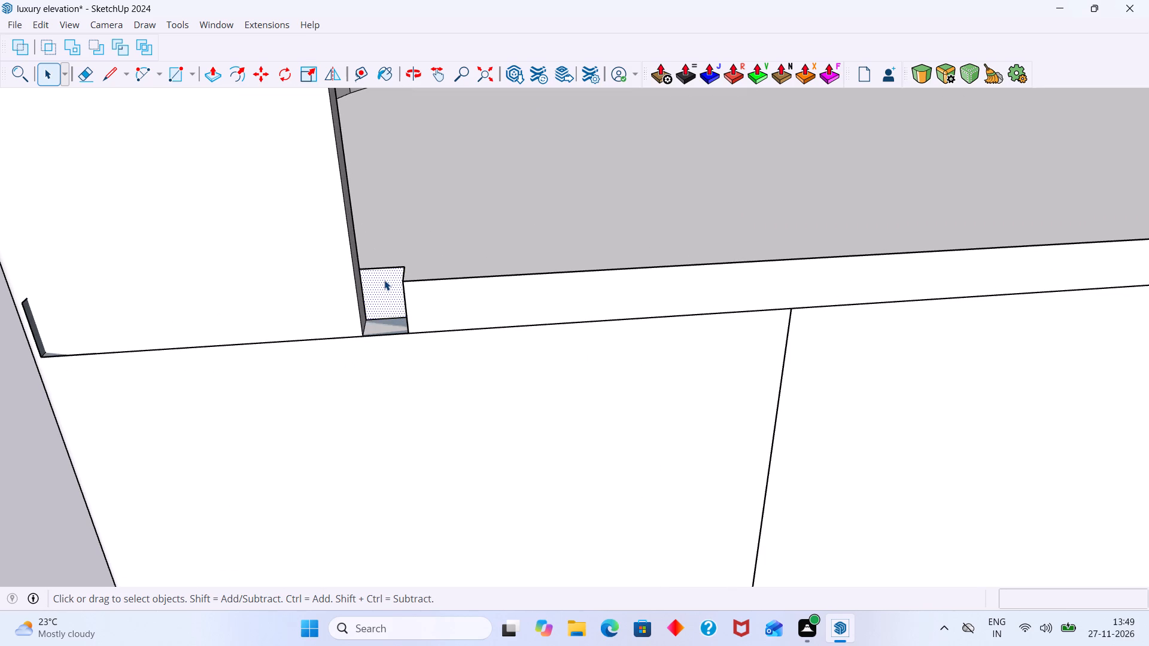
key(p)
click(385, 280)
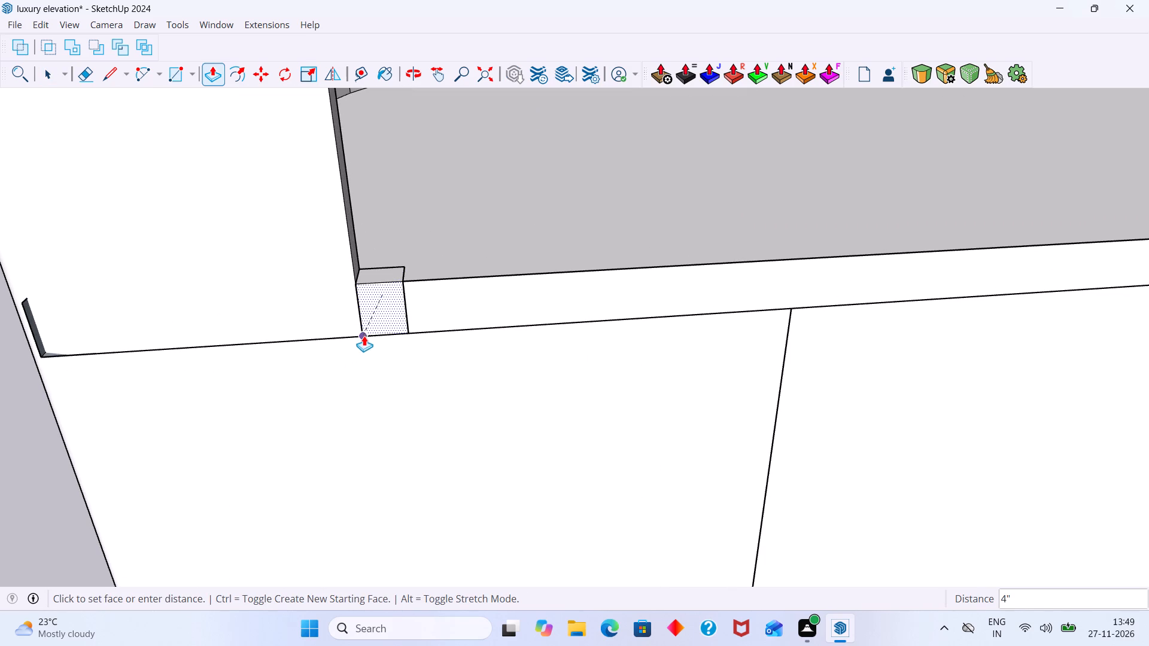
click(363, 335)
key(space)
Erase the vertical seam between the filled notch and the roof slab's long side face.
scroll(451, 302, down, 2)
scroll(416, 312, up, 7)
middle_drag(414, 312, 445, 357)
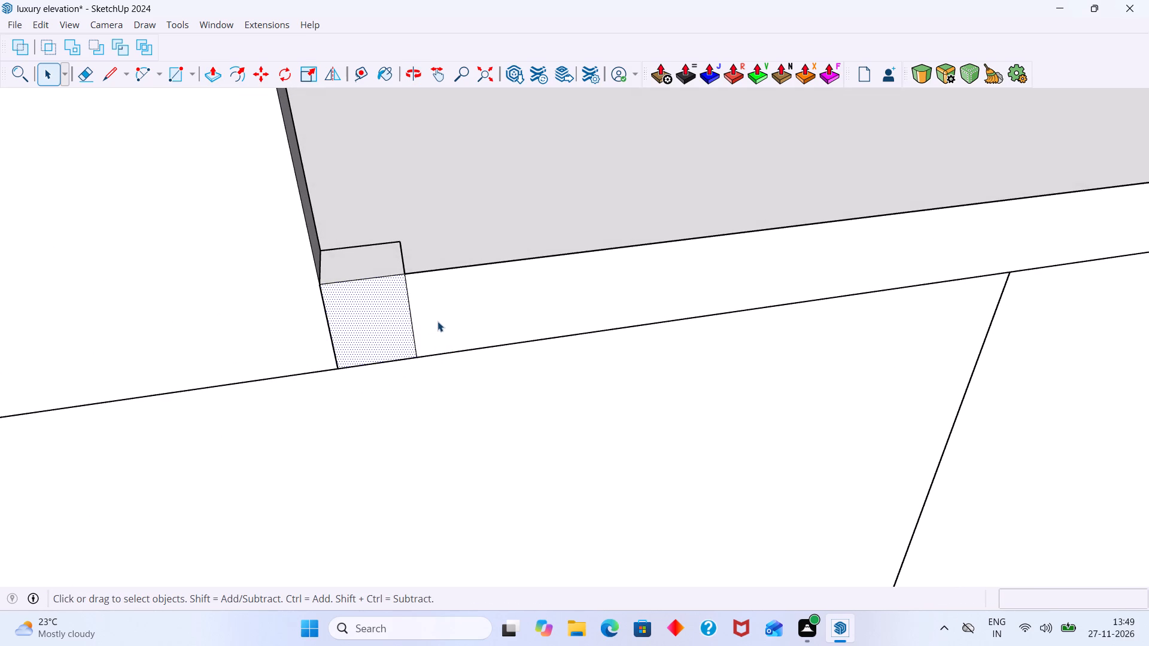
scroll(437, 321, up, 1)
key(e)
drag(438, 318, 406, 321)
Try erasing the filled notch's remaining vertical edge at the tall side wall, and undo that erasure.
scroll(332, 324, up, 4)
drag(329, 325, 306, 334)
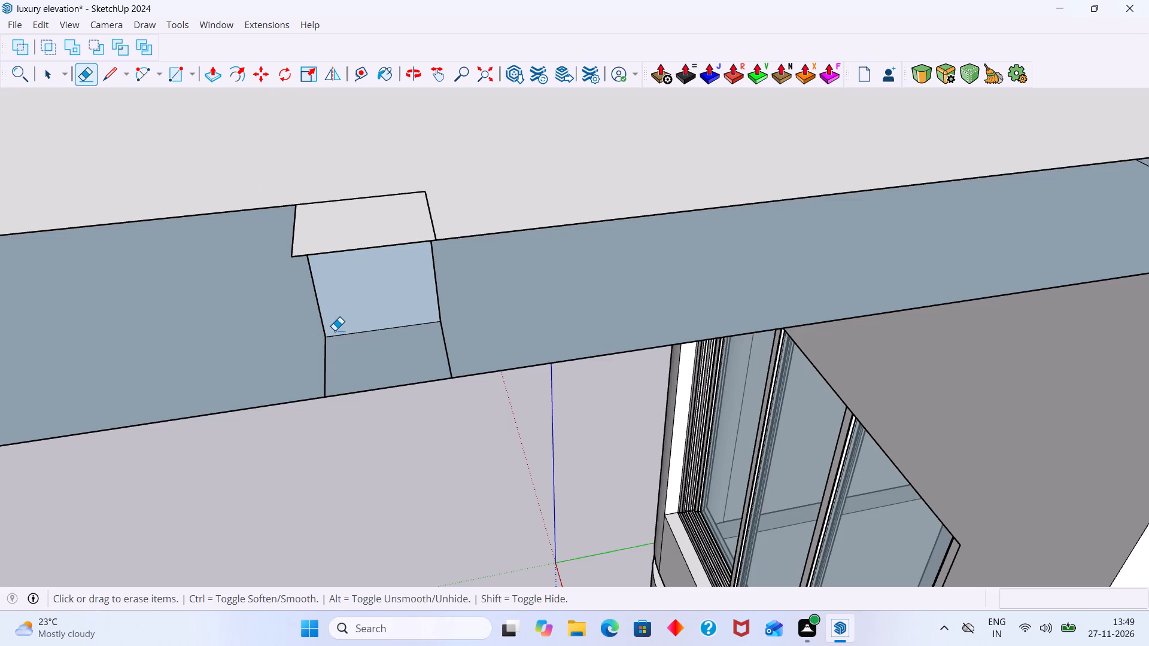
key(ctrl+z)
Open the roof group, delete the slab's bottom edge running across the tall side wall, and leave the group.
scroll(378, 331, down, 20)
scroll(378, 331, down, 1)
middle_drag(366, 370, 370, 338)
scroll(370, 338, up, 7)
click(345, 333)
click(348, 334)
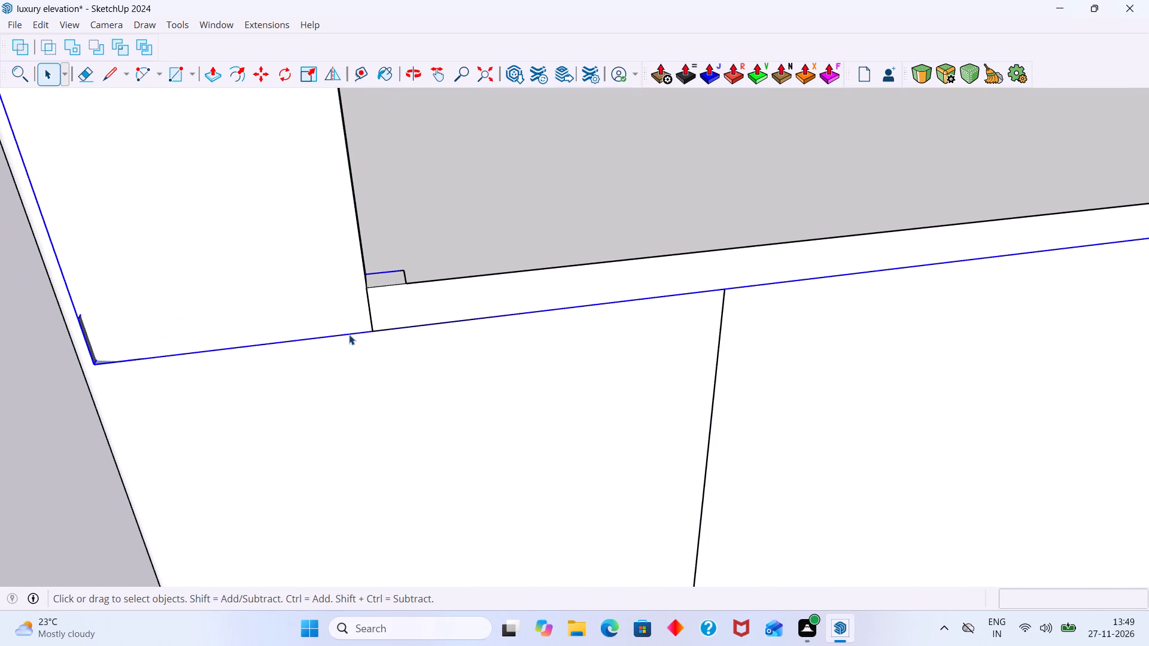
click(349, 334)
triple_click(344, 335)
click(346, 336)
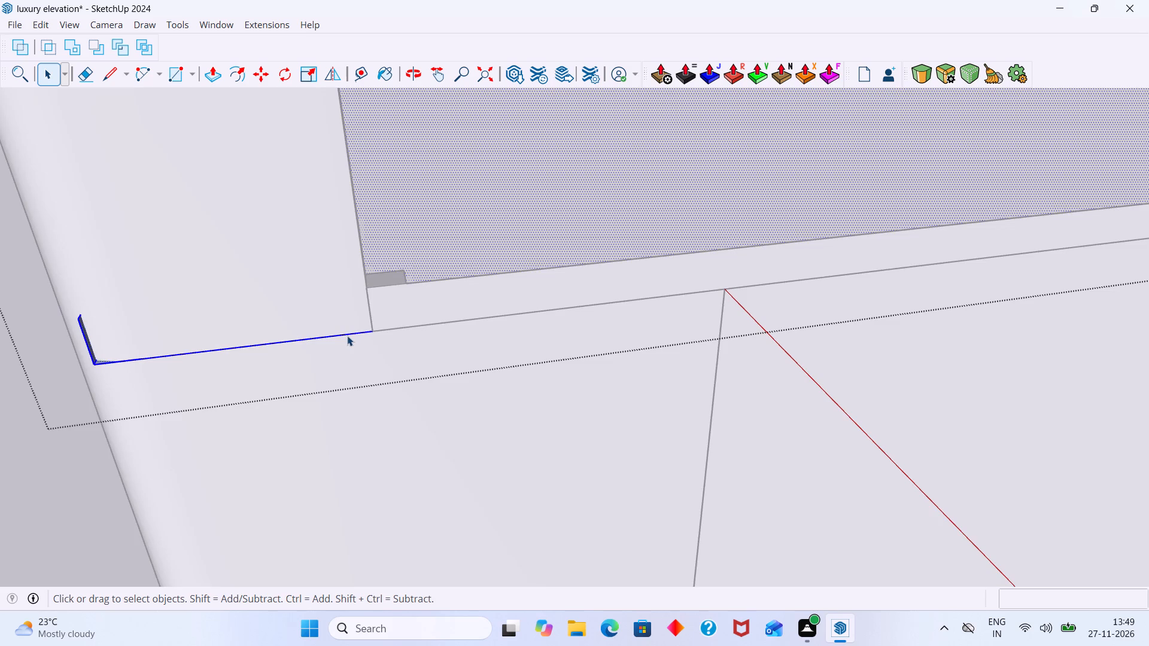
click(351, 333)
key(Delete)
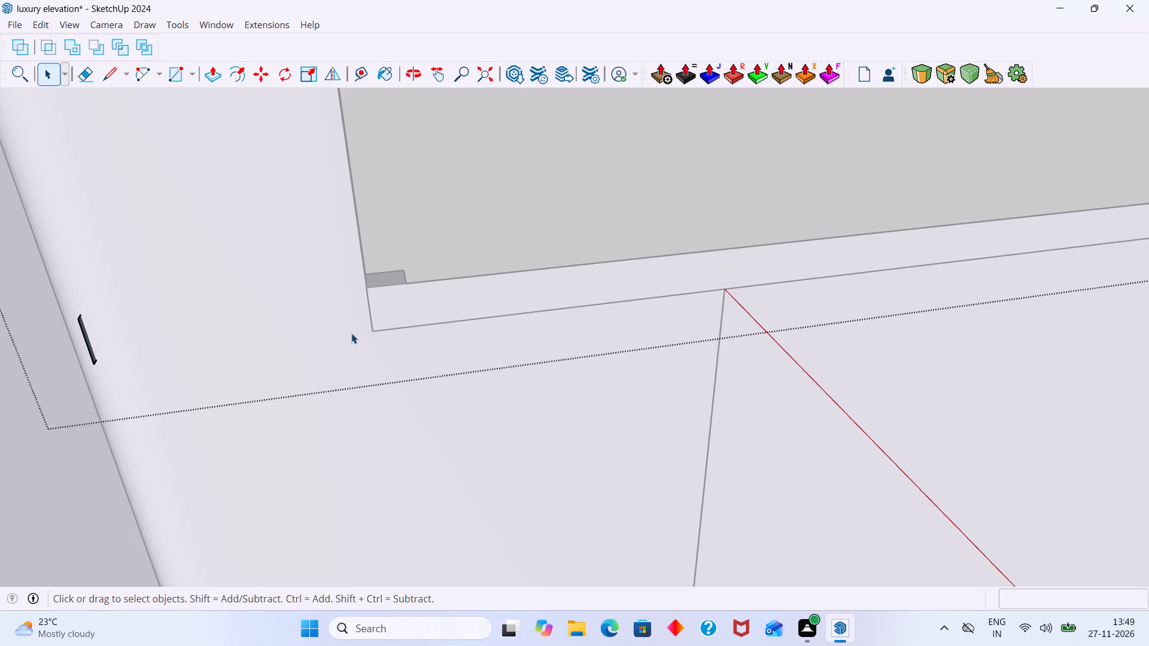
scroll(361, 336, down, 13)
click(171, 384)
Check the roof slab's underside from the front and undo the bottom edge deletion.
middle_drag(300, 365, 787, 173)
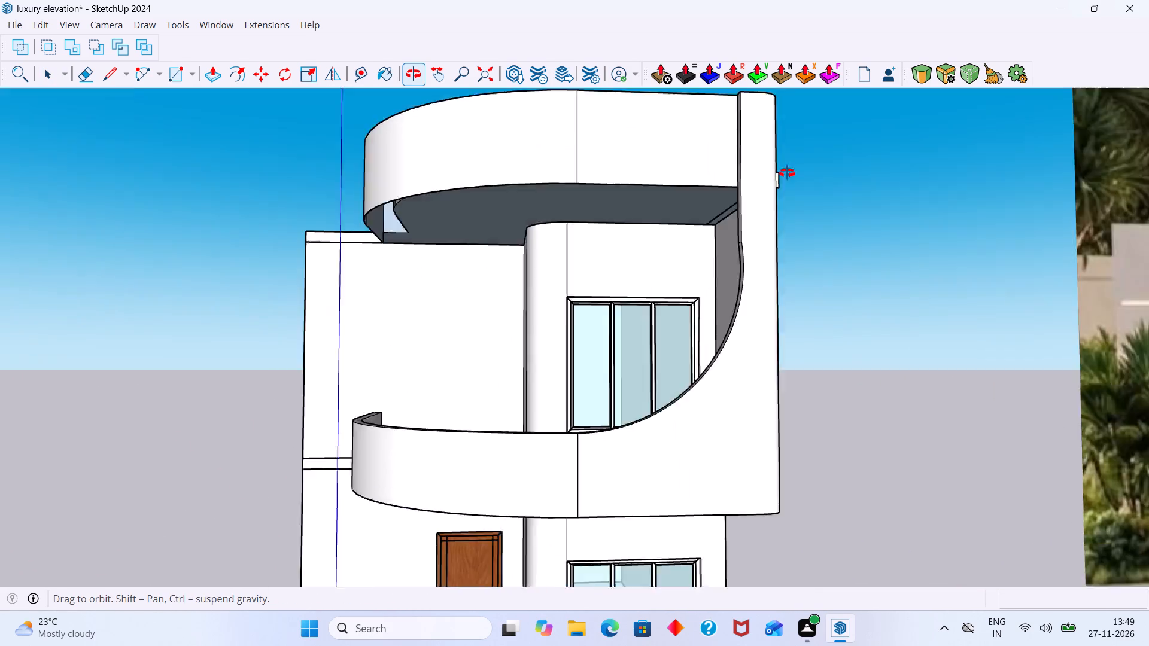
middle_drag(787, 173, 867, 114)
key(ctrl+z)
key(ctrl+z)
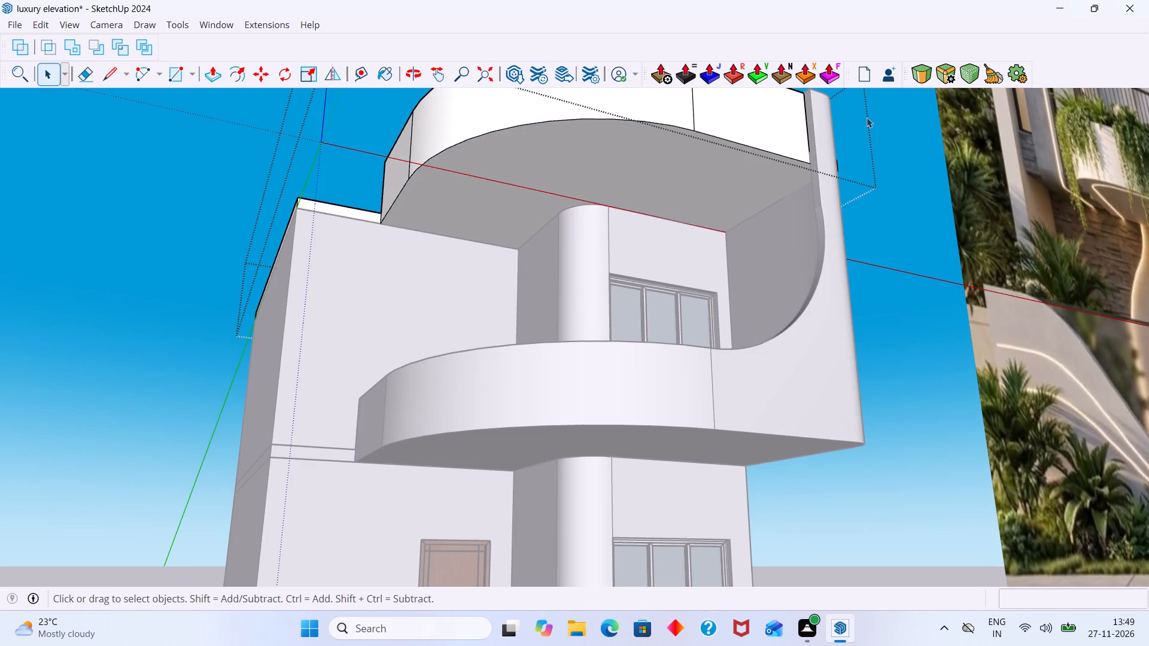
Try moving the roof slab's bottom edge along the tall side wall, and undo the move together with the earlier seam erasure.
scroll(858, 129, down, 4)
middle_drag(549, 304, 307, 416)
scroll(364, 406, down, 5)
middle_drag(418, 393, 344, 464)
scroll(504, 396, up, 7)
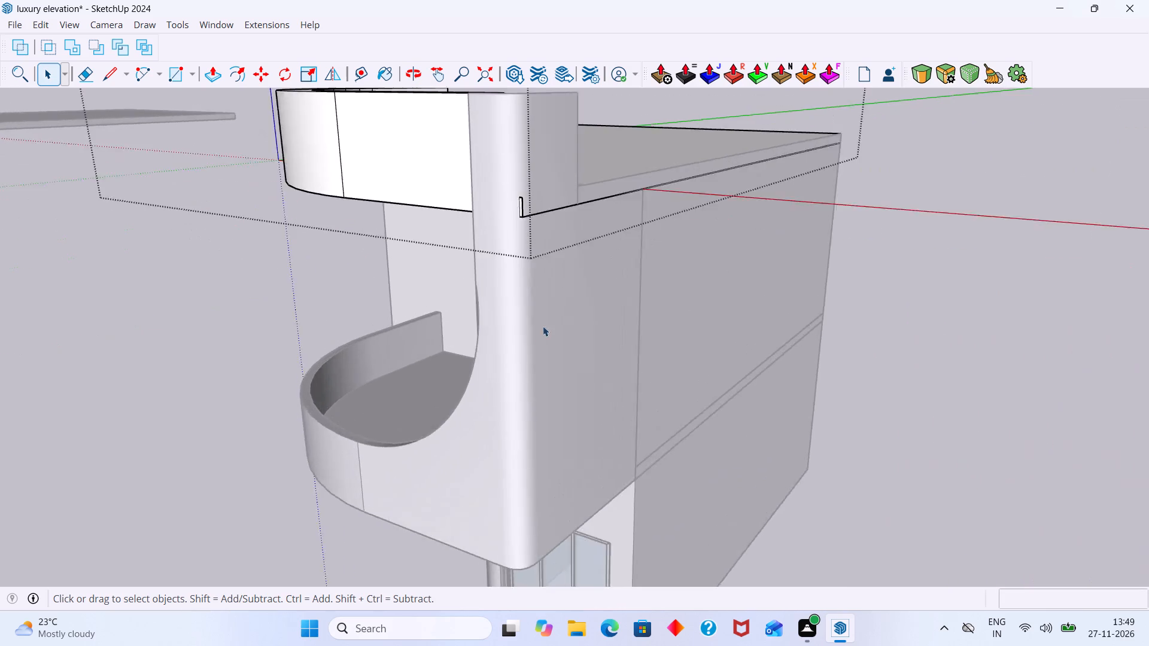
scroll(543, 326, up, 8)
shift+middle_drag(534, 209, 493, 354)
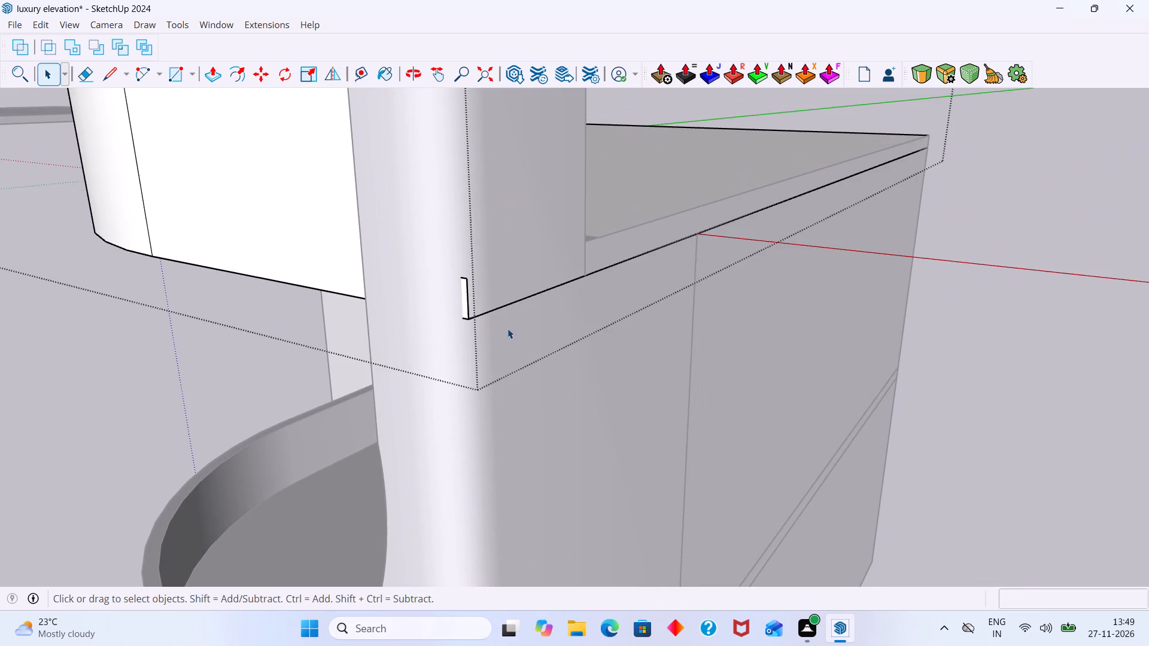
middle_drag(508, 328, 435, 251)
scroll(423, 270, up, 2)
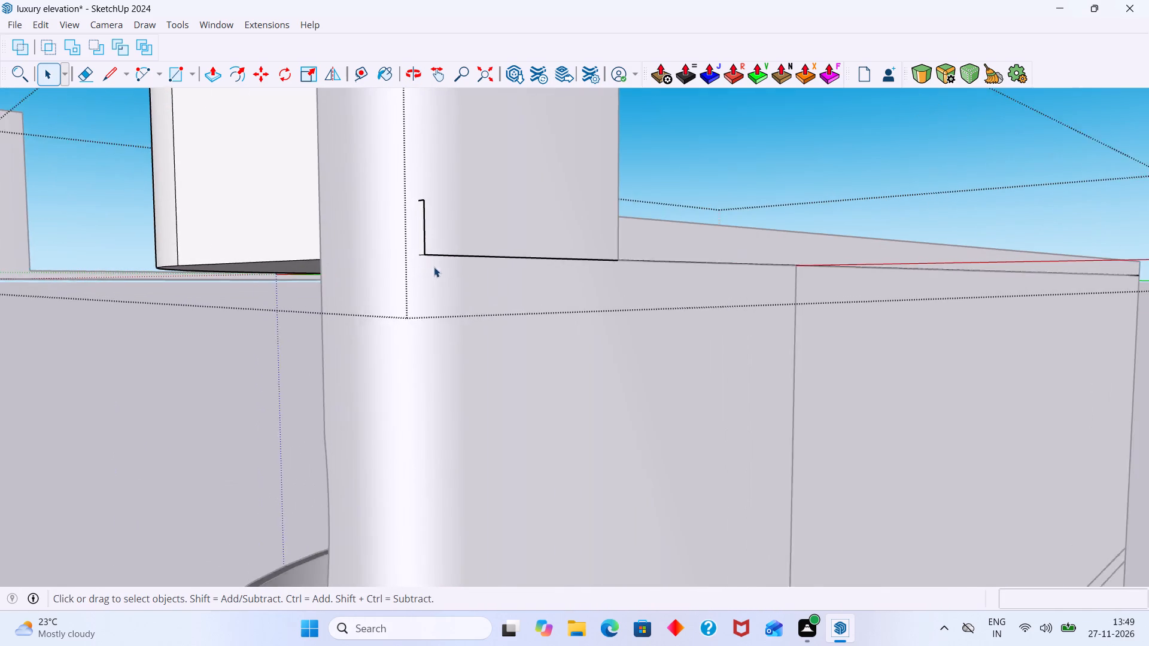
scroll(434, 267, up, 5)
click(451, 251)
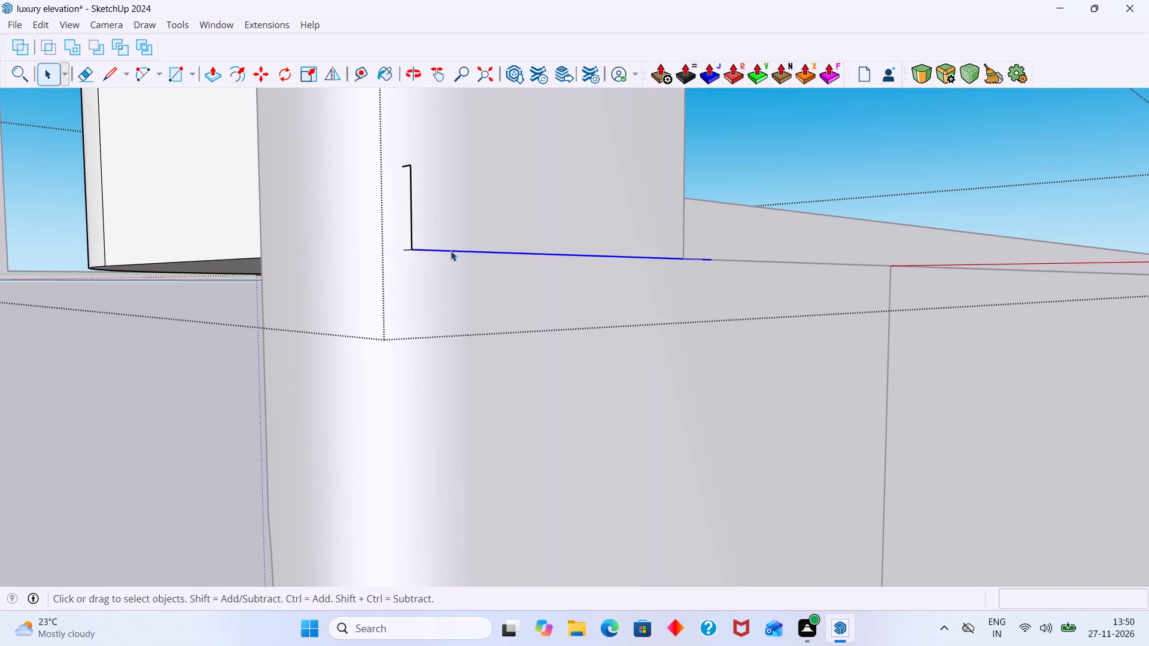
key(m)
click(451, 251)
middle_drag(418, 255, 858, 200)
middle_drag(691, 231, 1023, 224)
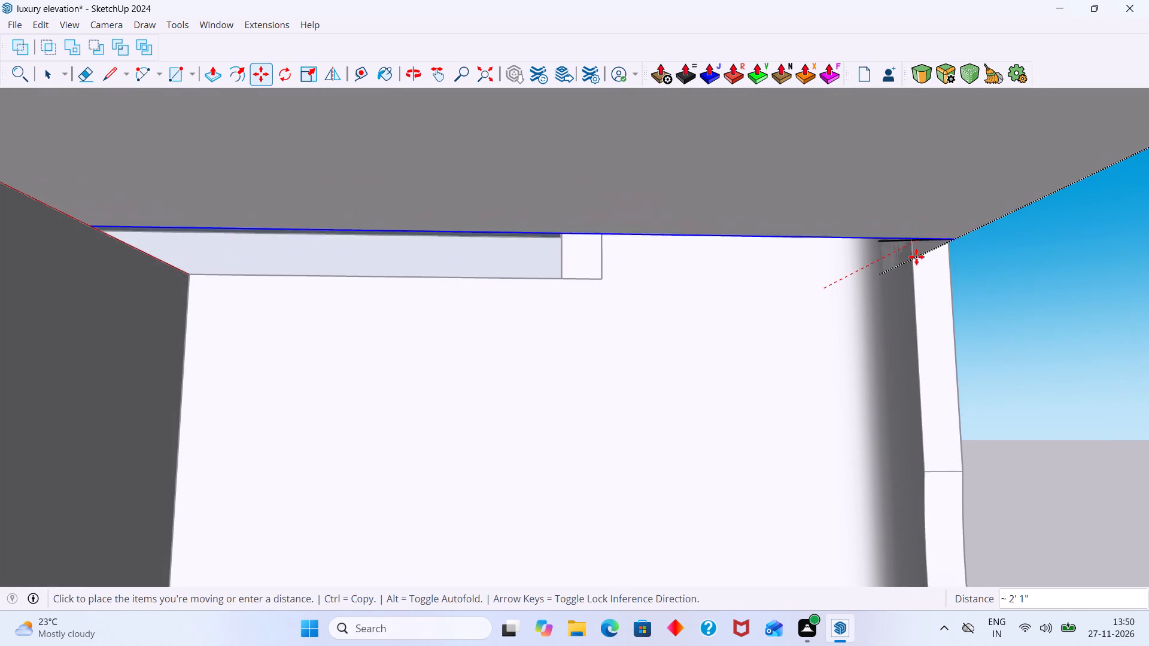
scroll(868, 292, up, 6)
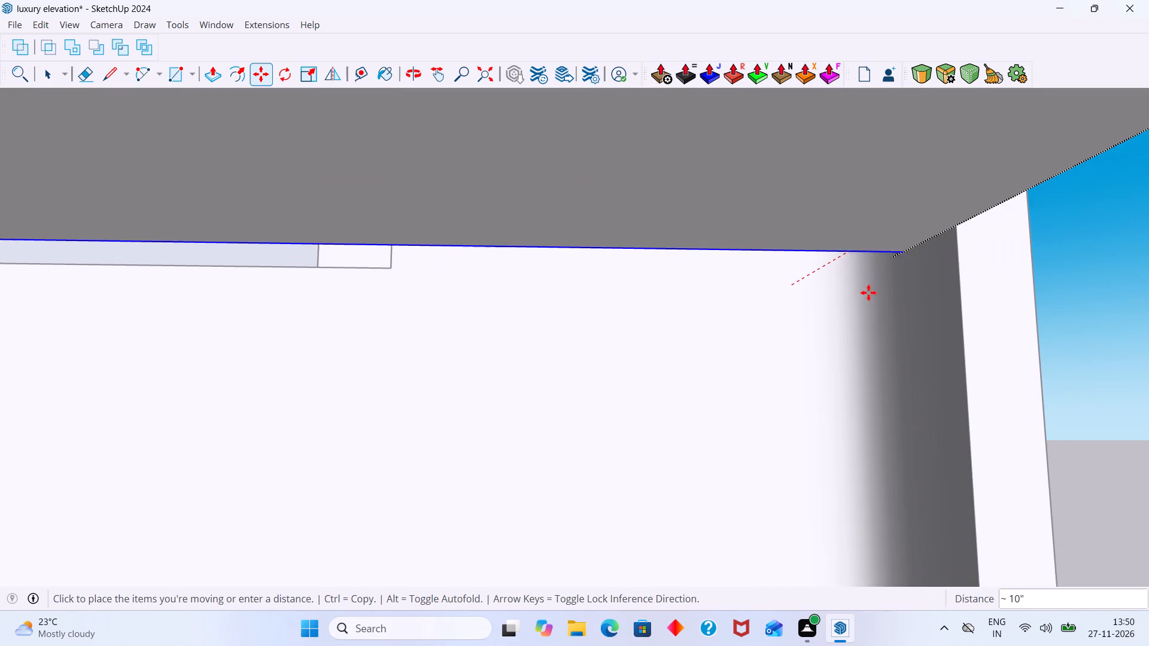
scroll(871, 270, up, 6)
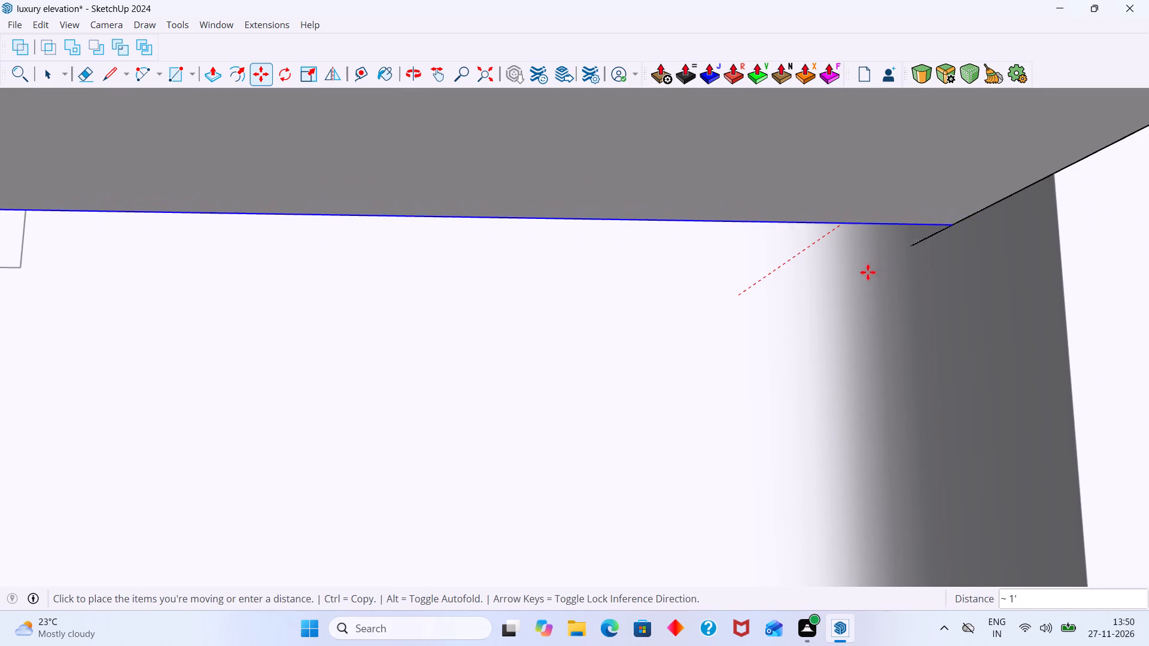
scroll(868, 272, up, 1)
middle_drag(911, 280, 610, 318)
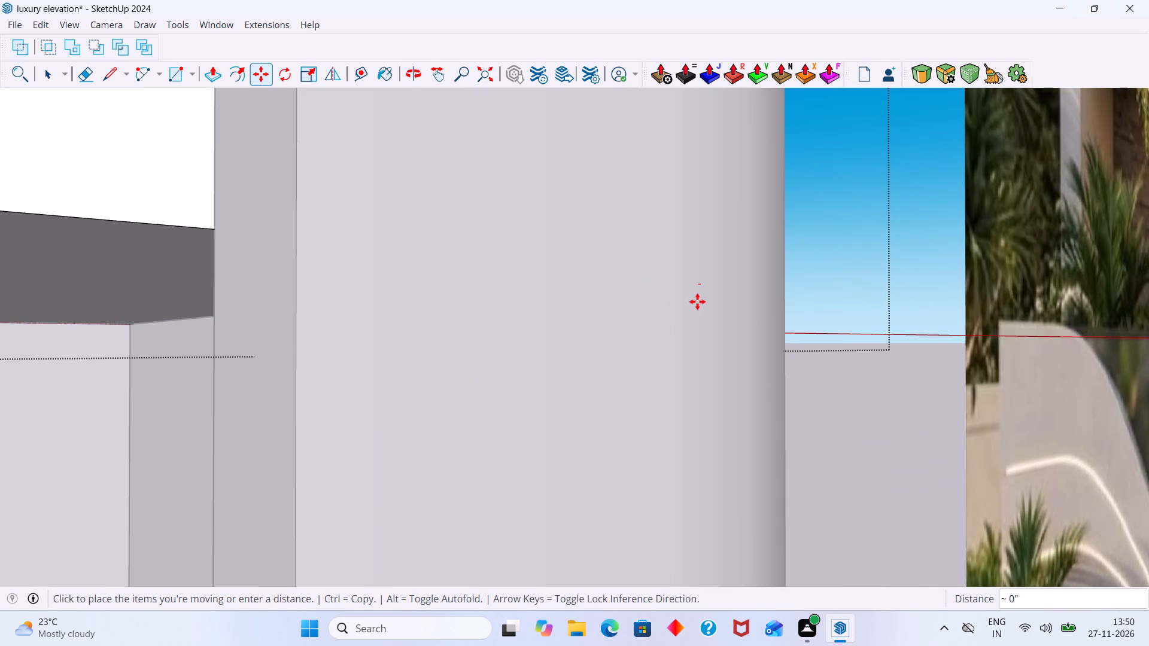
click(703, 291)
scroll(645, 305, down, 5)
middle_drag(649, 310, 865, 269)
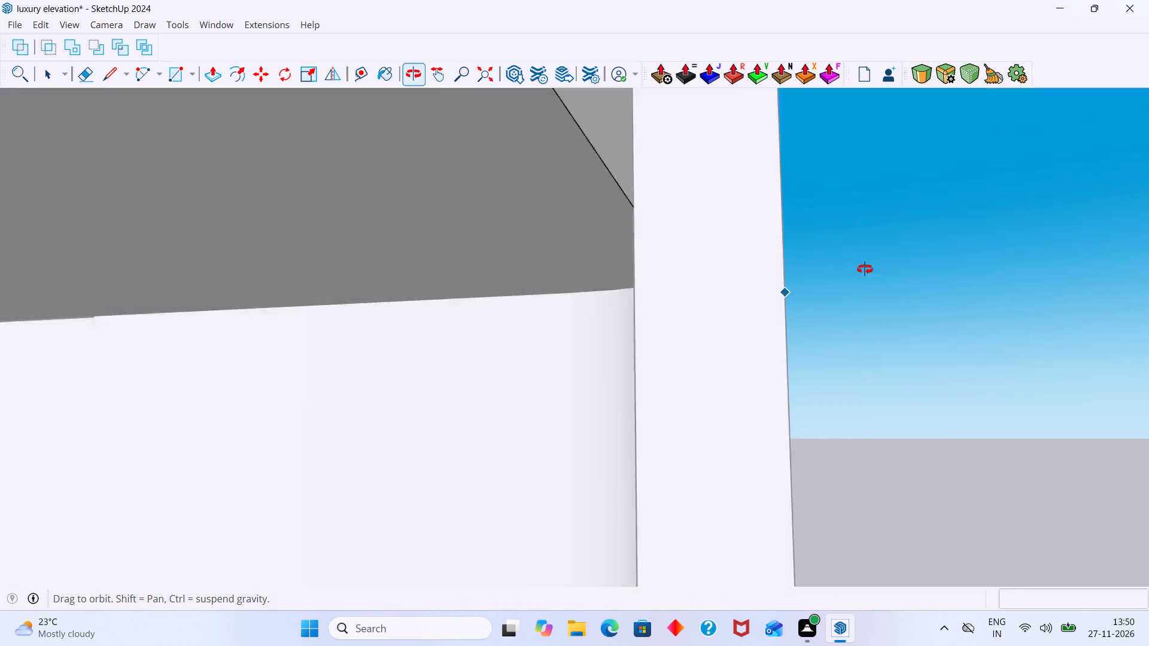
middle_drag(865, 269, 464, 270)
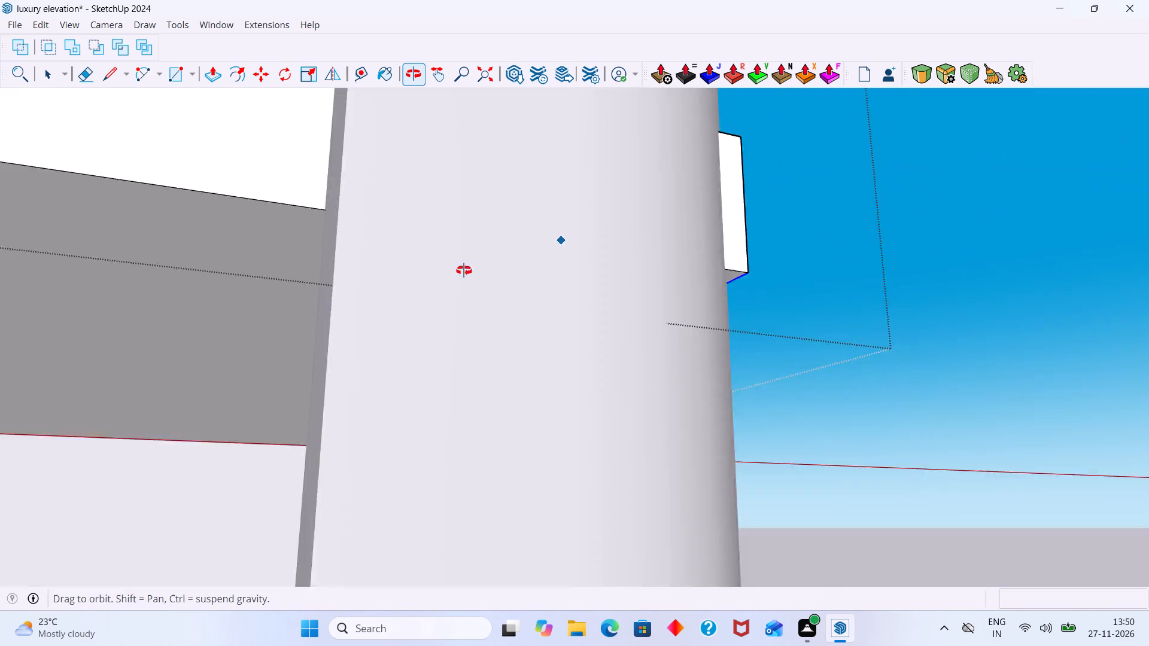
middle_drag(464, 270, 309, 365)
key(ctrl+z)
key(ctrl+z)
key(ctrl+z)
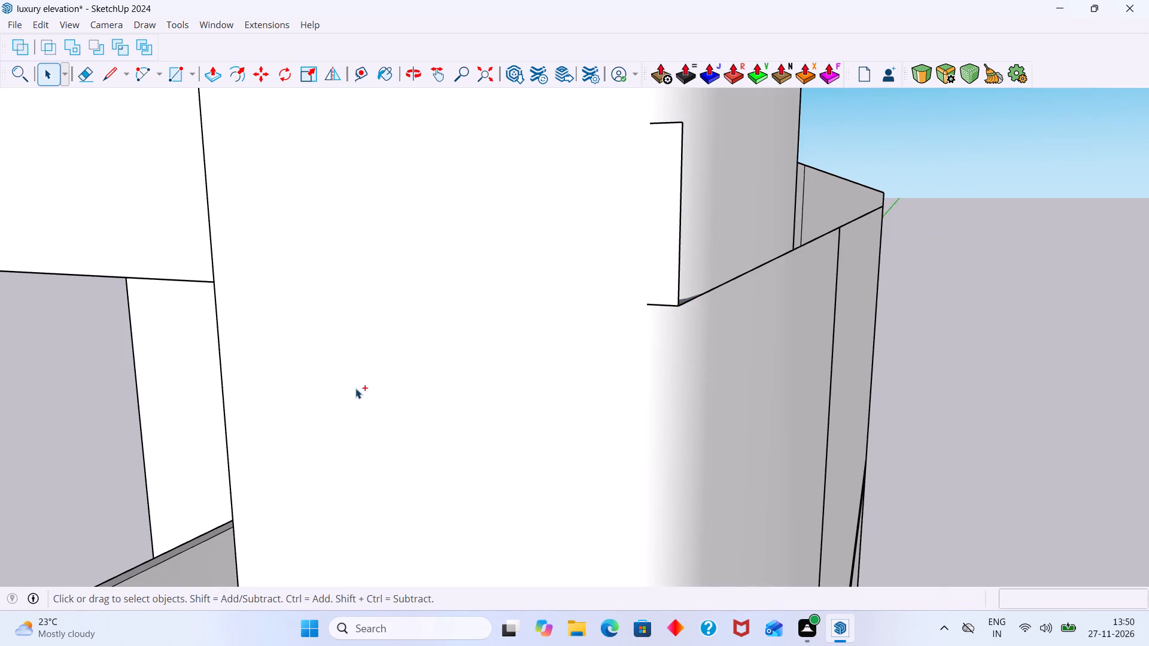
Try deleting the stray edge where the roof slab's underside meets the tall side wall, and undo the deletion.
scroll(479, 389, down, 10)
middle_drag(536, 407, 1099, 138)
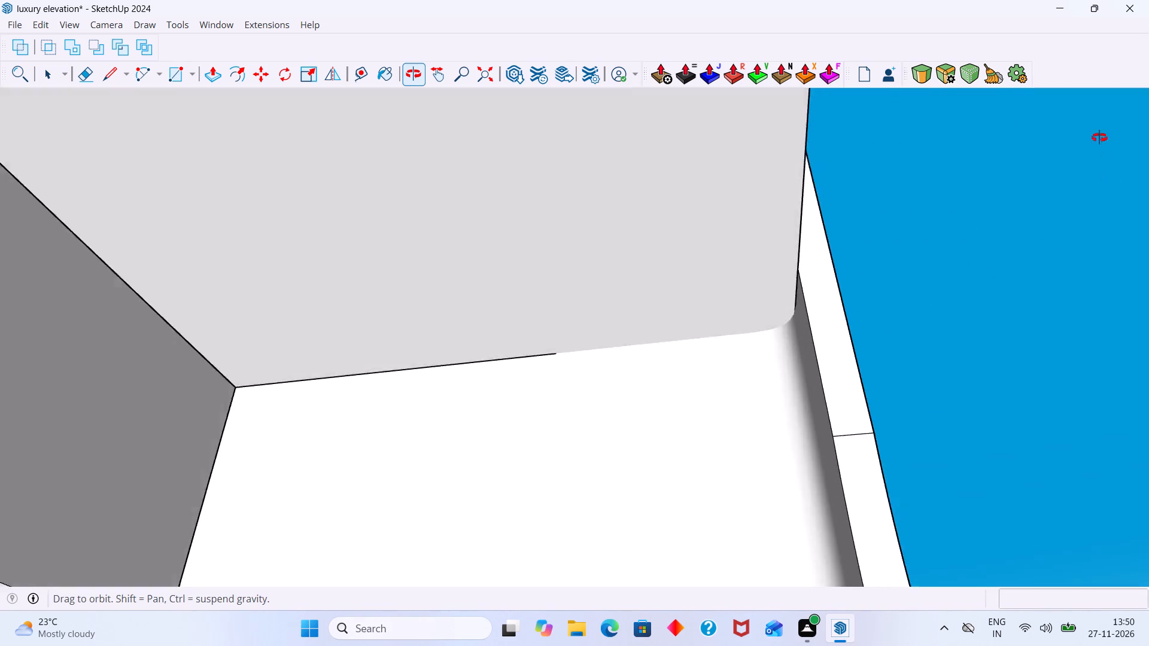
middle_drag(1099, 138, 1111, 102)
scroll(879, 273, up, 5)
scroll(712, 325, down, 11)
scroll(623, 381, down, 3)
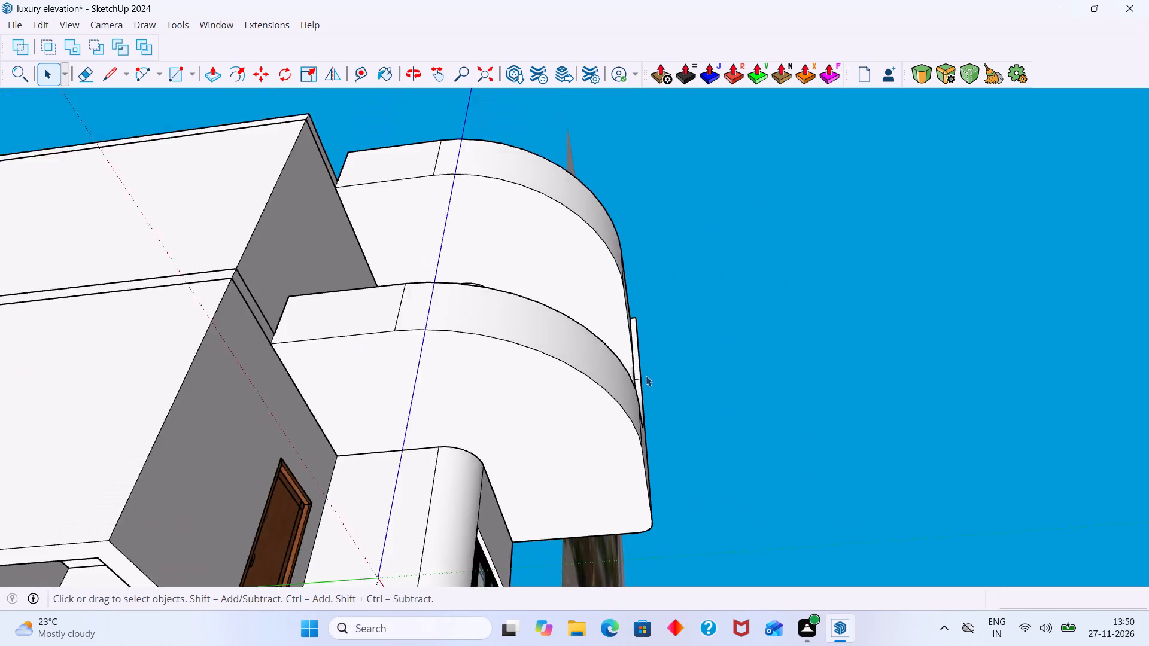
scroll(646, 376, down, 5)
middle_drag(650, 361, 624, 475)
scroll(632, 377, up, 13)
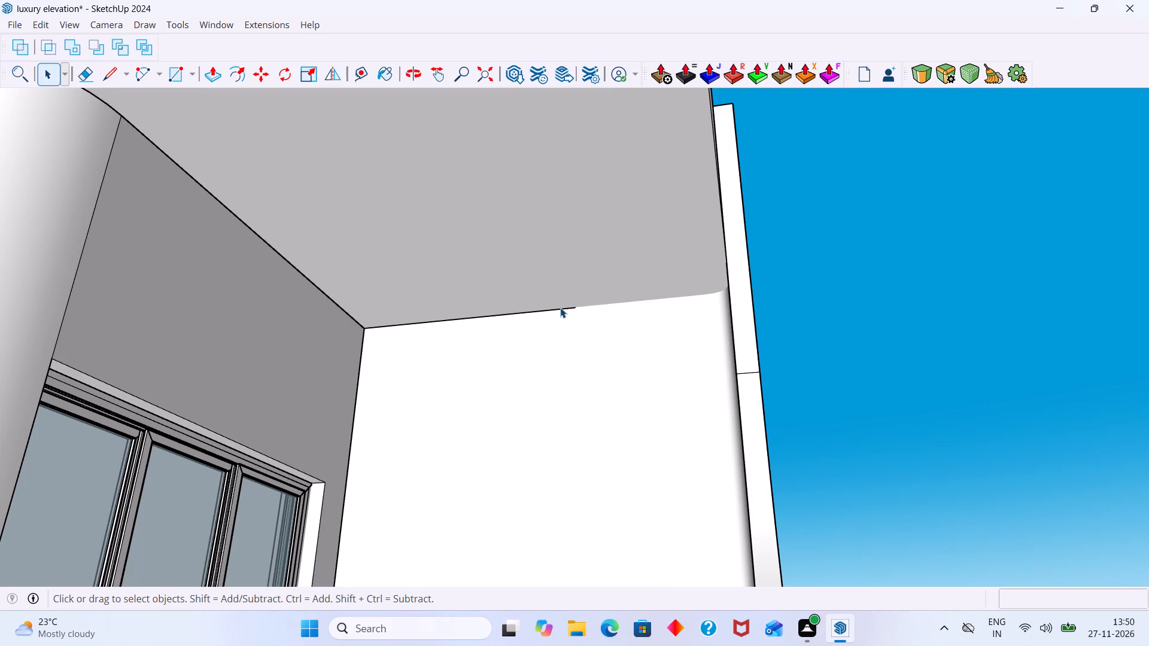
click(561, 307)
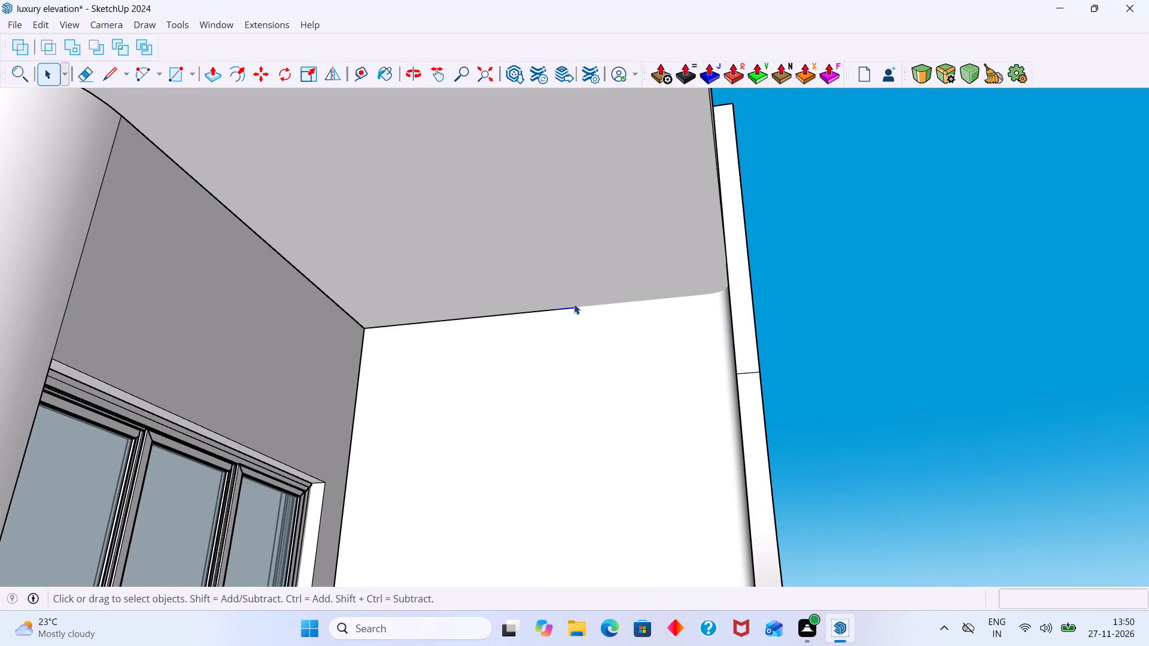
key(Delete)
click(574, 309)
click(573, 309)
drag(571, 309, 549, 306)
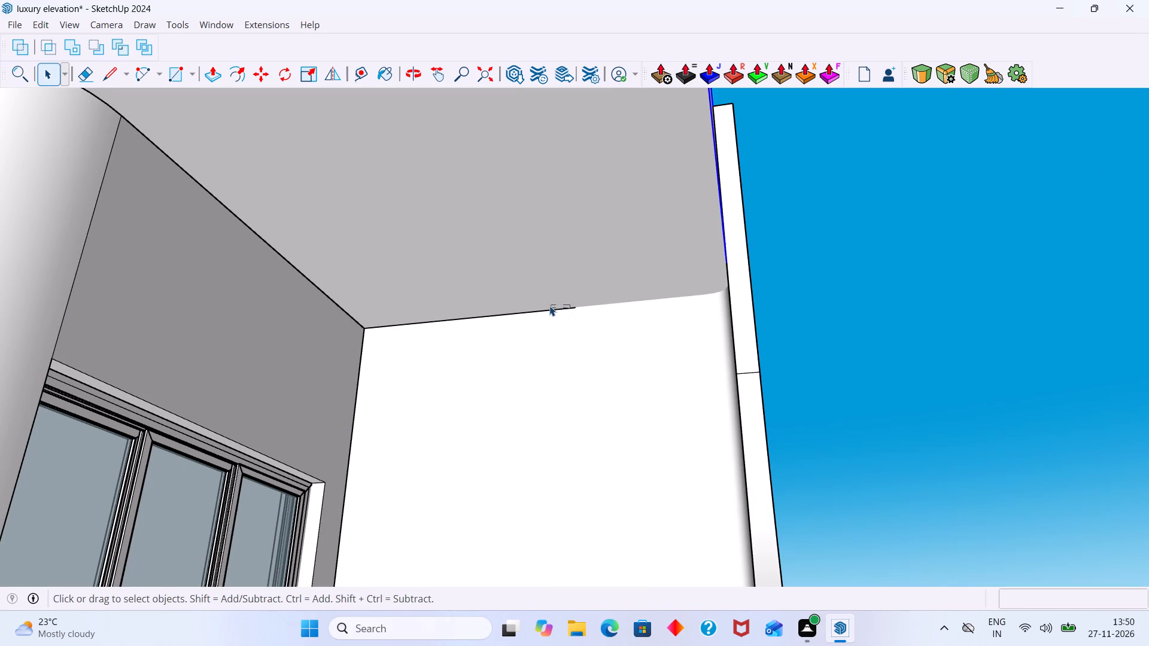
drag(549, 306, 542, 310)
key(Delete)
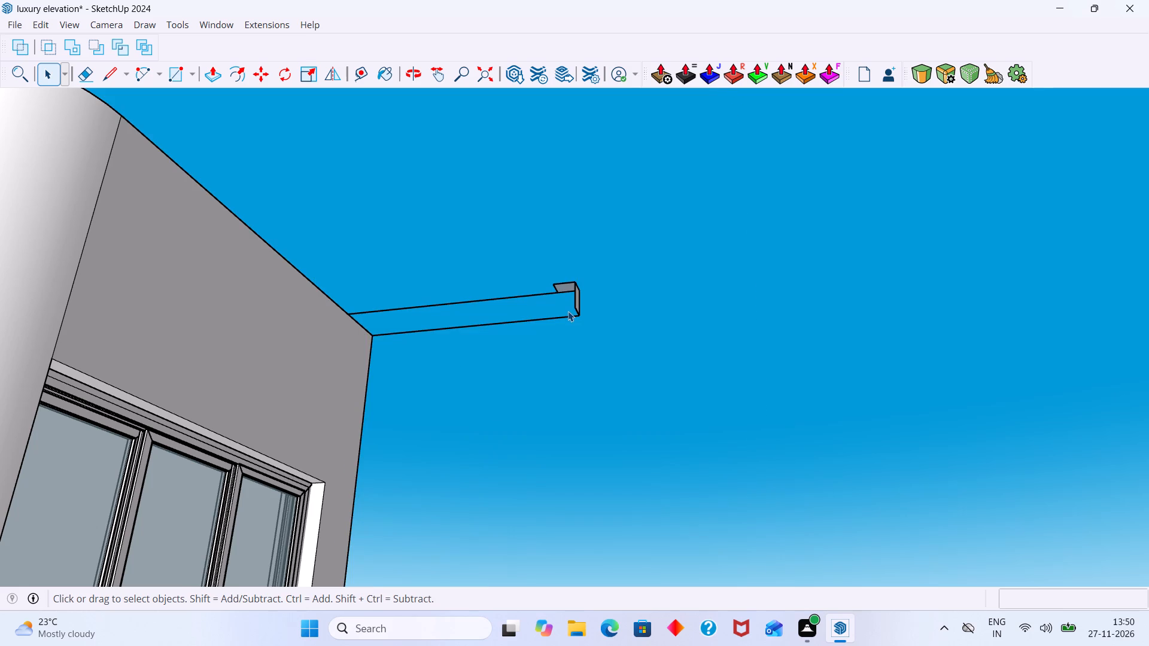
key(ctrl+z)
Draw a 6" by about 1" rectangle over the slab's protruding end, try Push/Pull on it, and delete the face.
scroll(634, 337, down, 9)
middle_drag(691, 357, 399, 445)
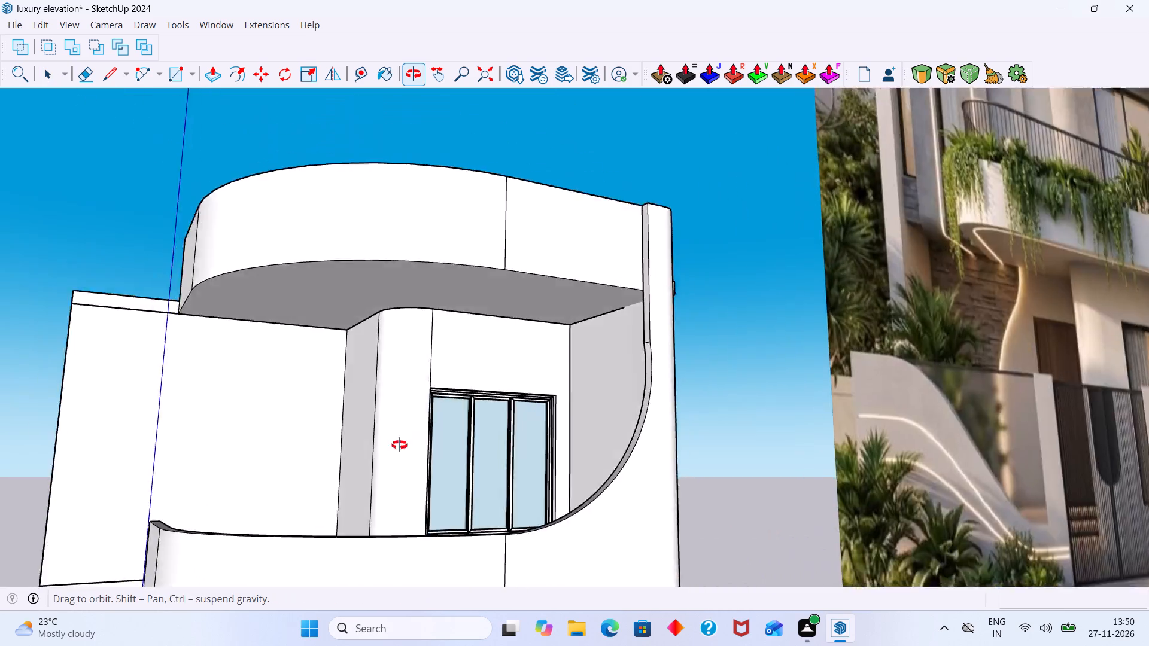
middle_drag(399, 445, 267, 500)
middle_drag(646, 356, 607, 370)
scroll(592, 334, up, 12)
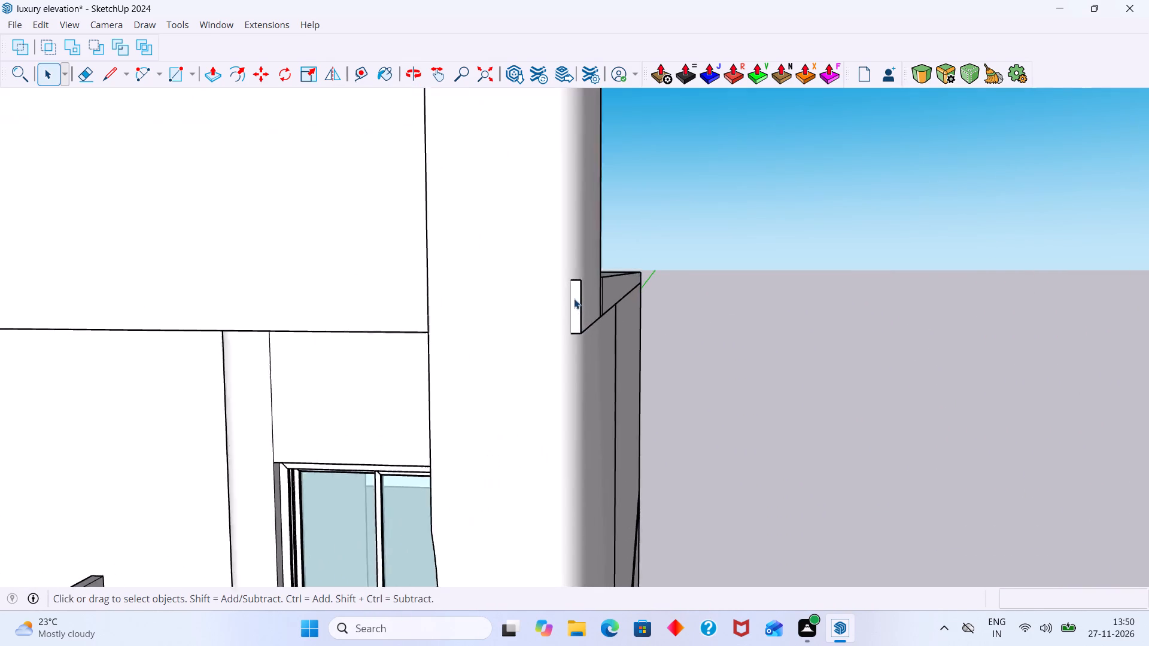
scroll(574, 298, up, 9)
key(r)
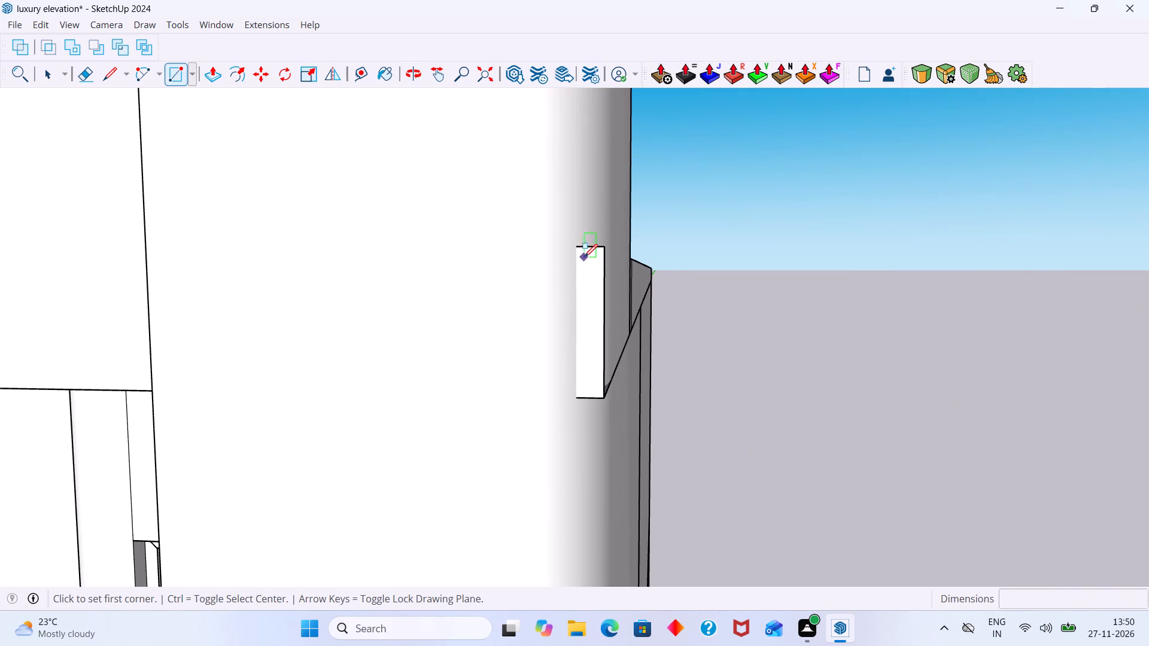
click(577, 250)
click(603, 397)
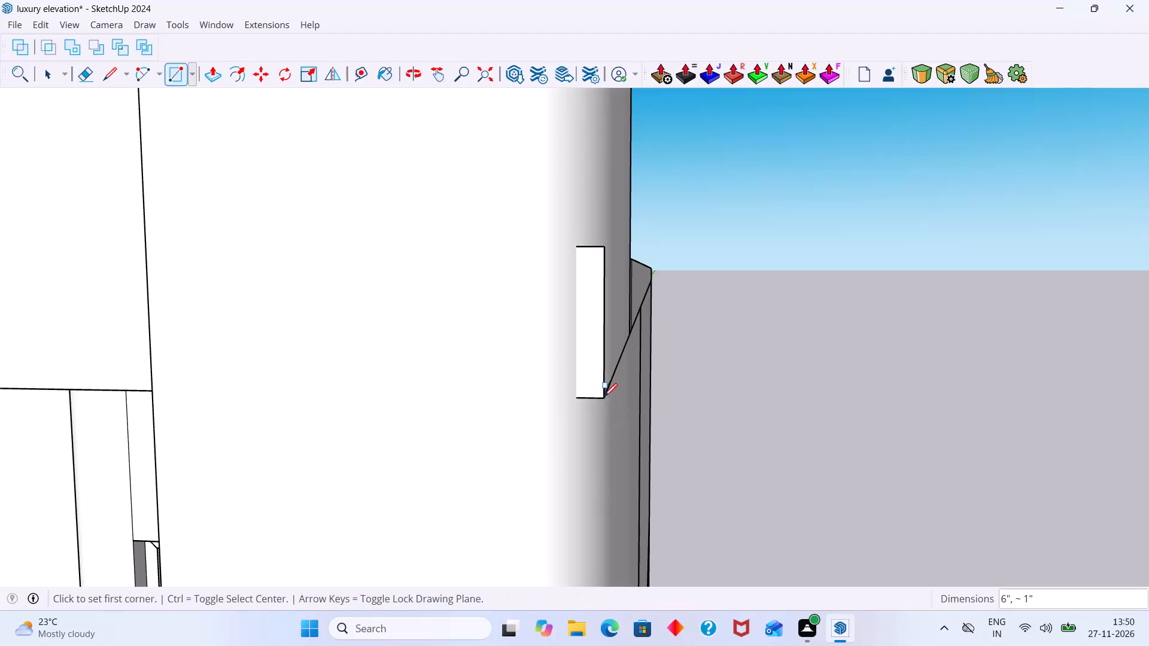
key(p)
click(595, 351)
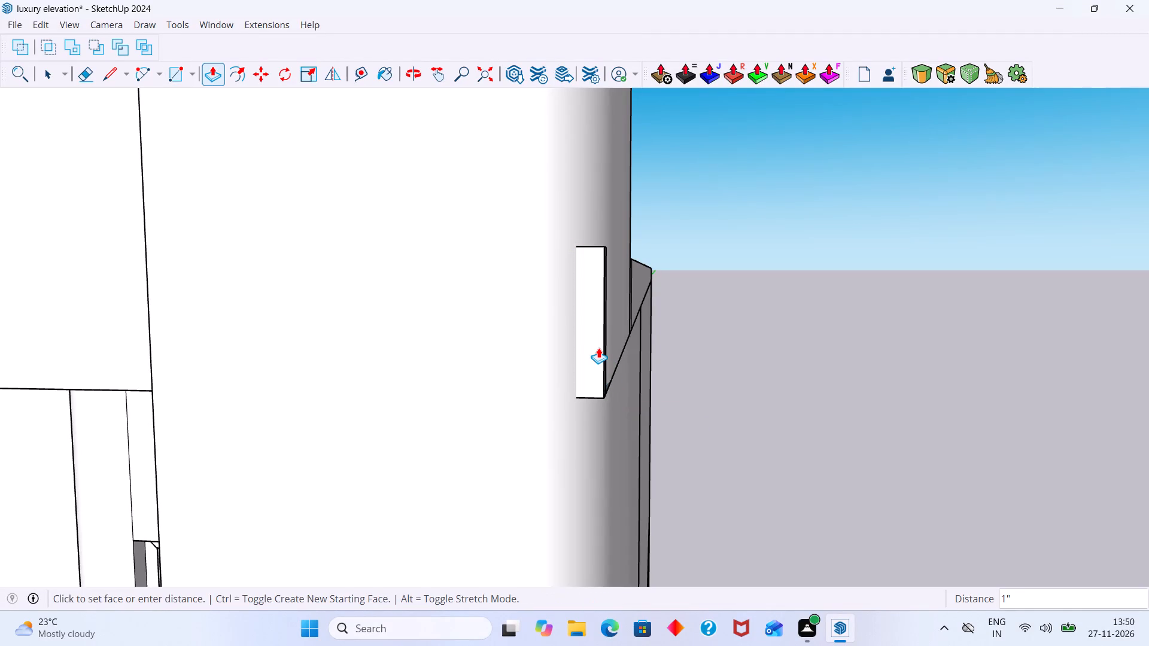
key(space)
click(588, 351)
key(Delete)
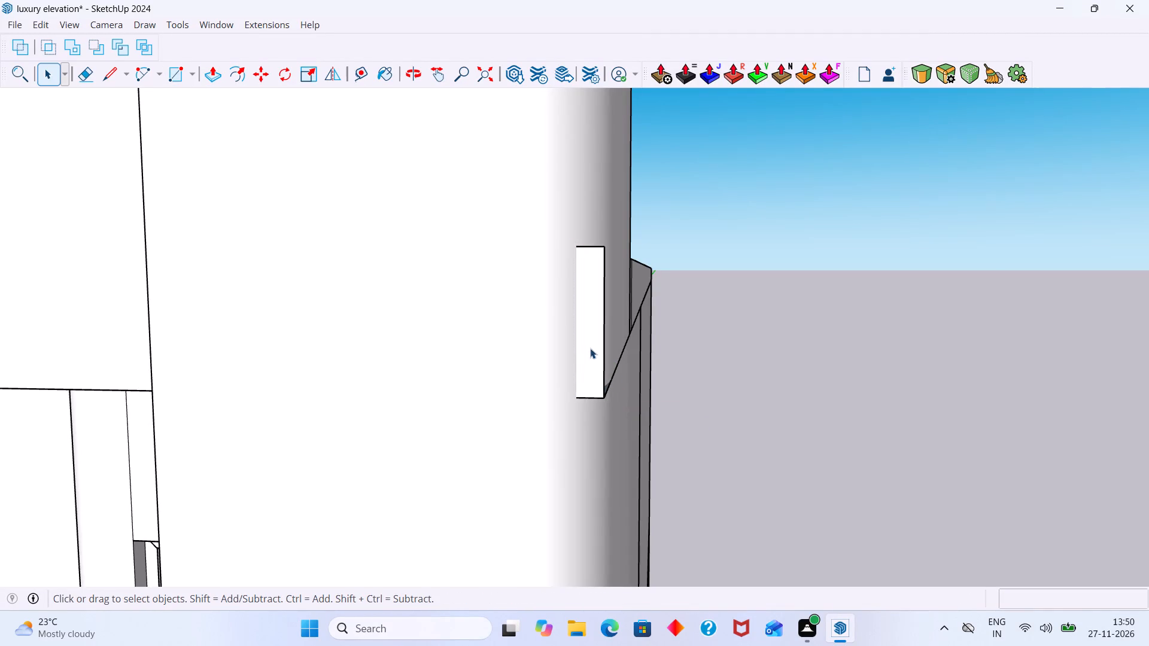
Open the roof group, delete the small slab end face protruding through the tall side wall, and leave the group.
middle_drag(599, 342, 574, 368)
scroll(577, 361, up, 5)
click(579, 351)
triple_click(579, 351)
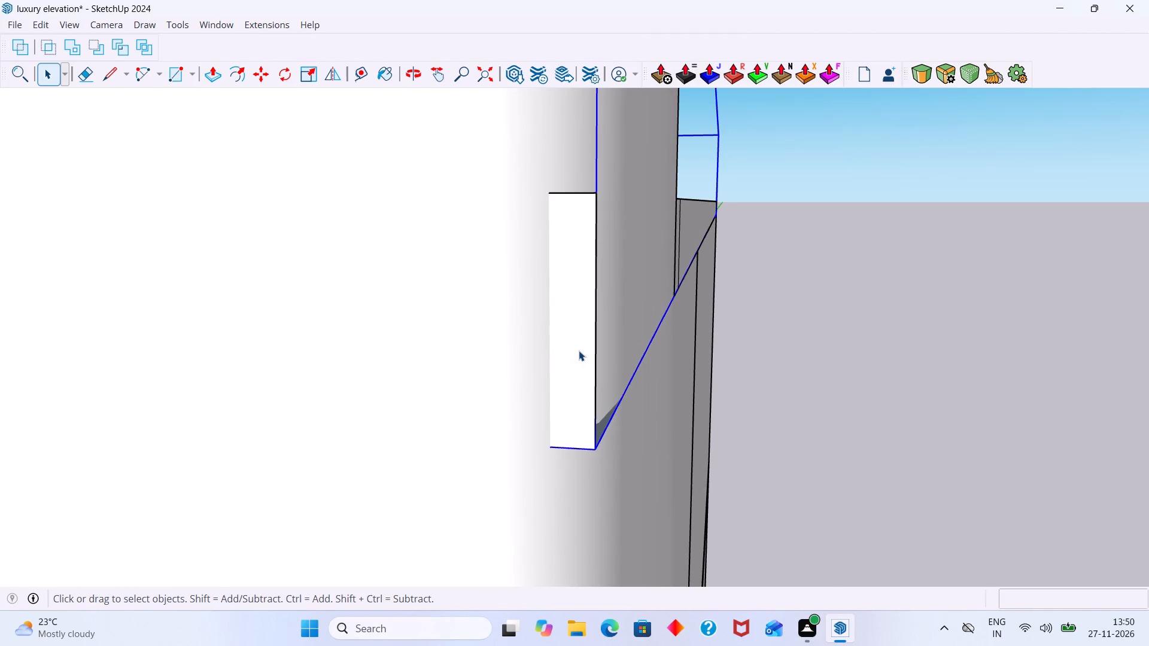
click(579, 352)
key(Delete)
scroll(580, 355, down, 4)
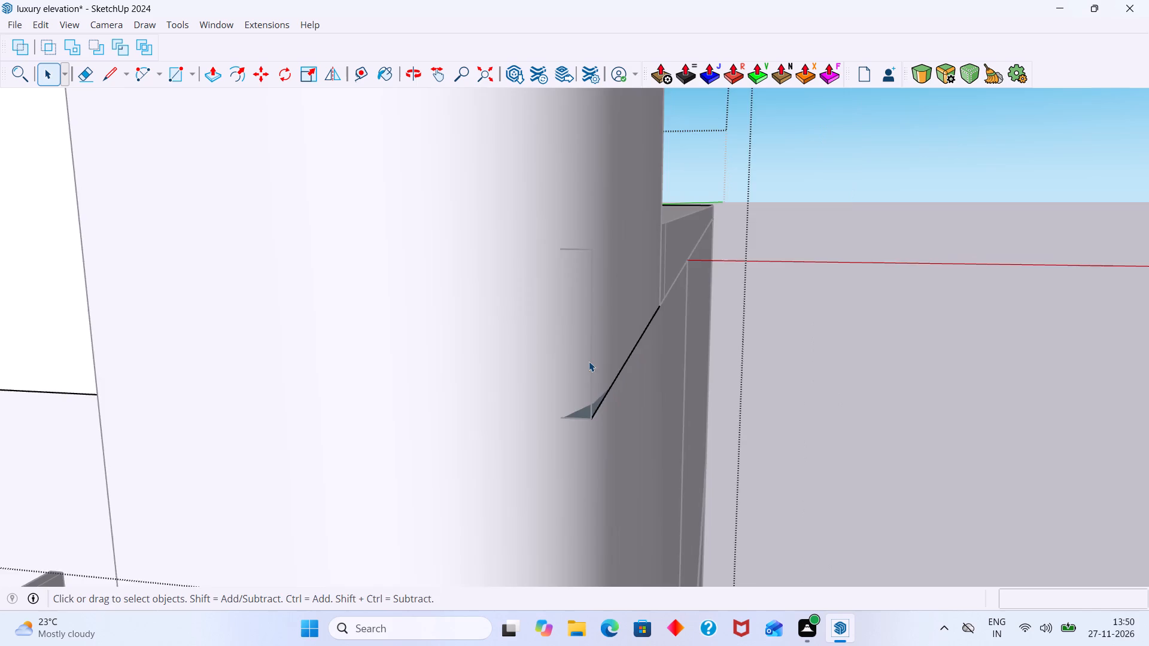
scroll(589, 361, down, 8)
middle_drag(590, 367, 459, 297)
scroll(474, 297, down, 2)
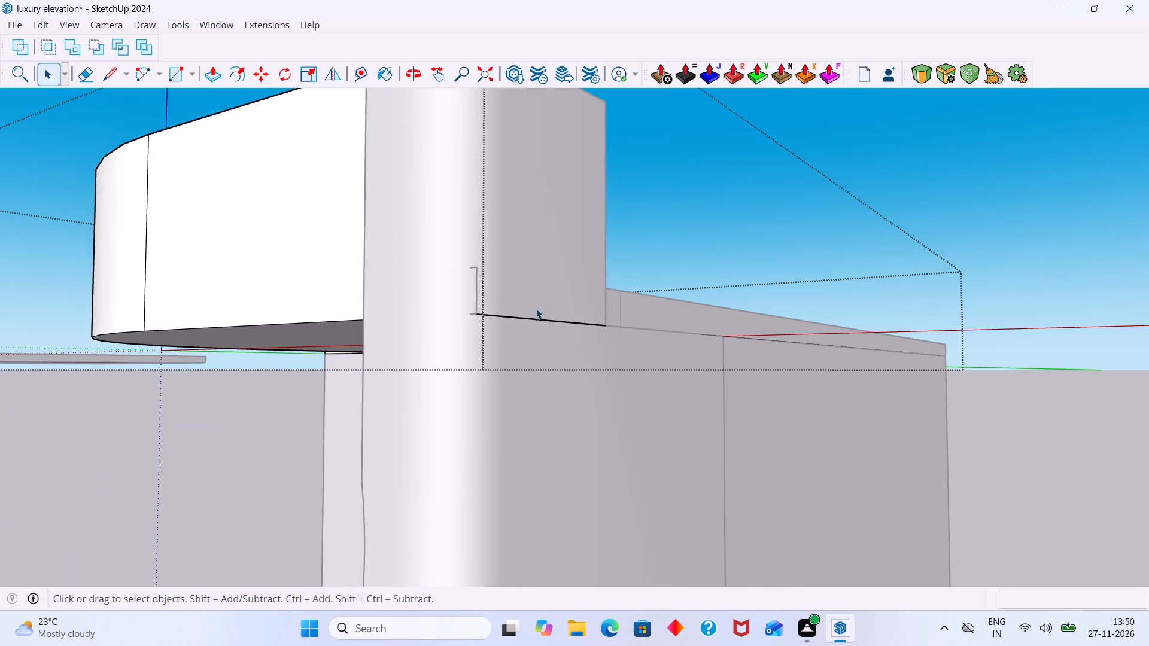
scroll(536, 309, down, 13)
click(770, 190)
Examine the roof slab's underside and its bottom edge across the tall side wall, briefly opening the roof group.
middle_drag(664, 284, 1108, 182)
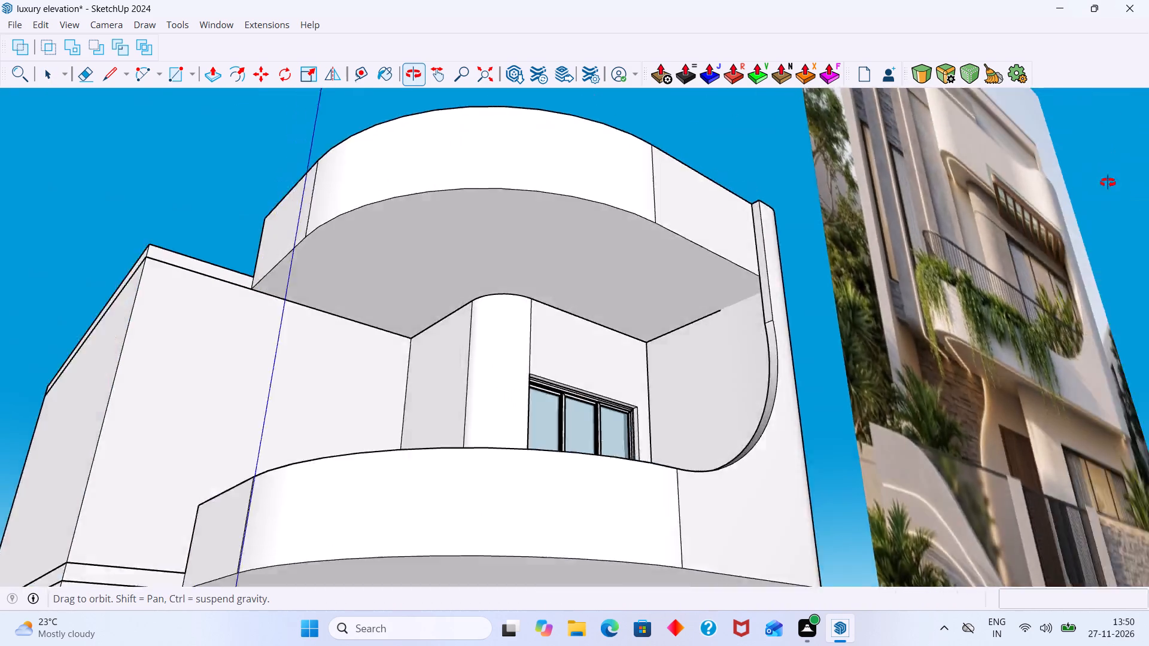
middle_drag(1108, 182, 590, 415)
scroll(534, 386, up, 5)
scroll(512, 387, down, 1)
scroll(509, 395, up, 11)
click(545, 390)
click(549, 389)
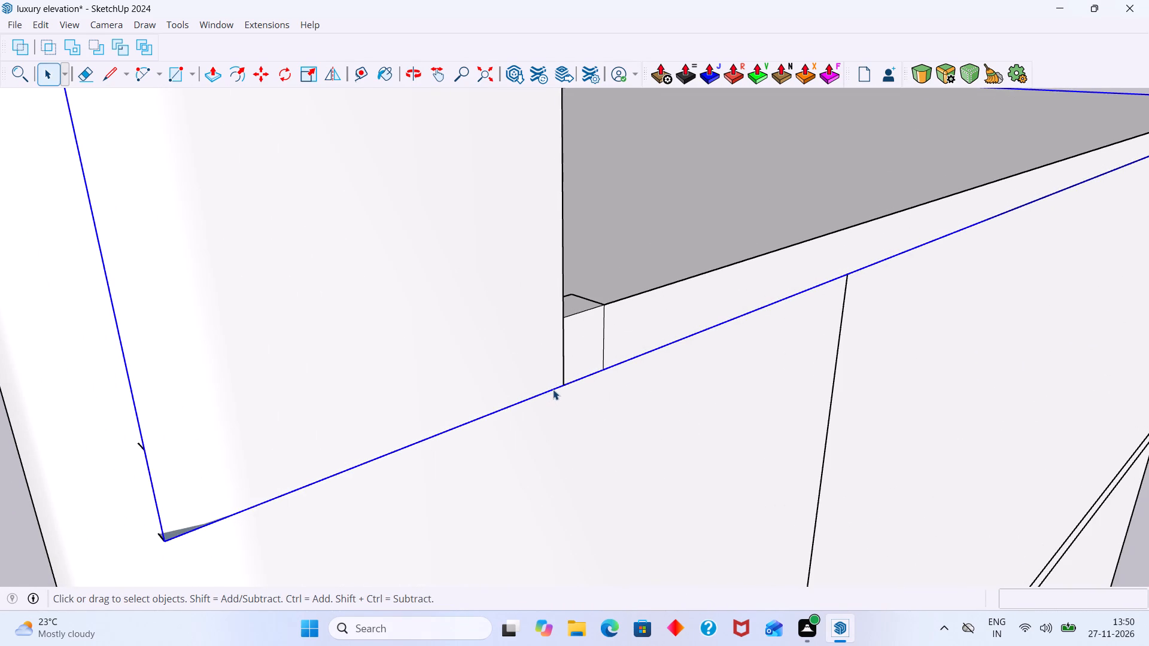
double_click(553, 389)
scroll(401, 439, down, 17)
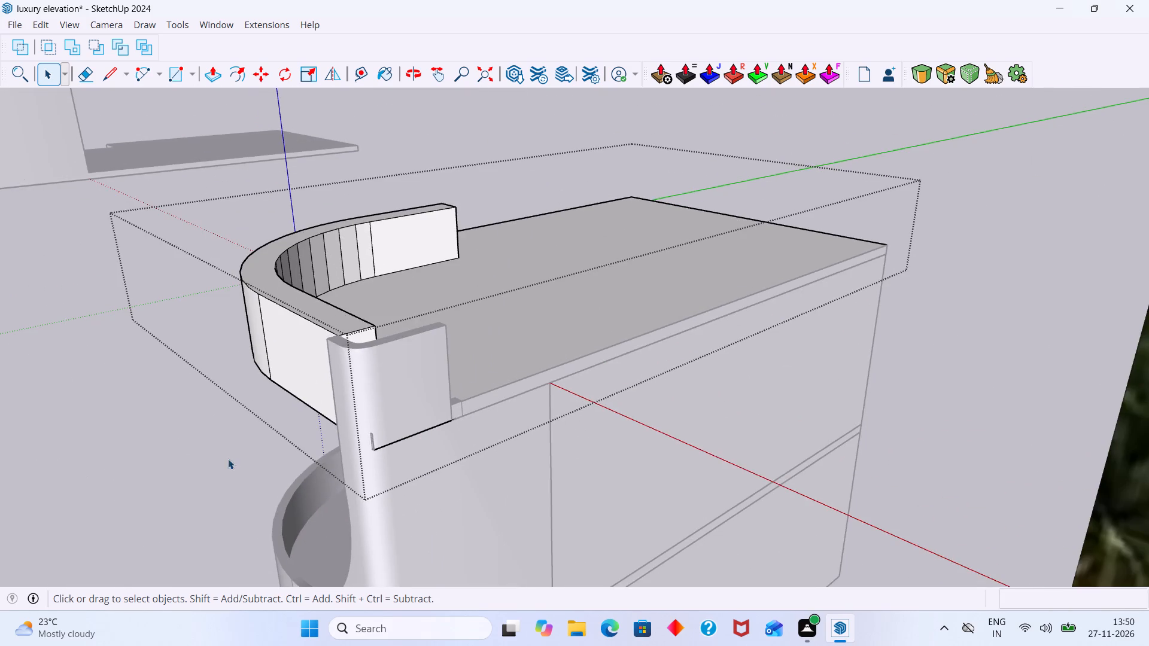
click(106, 470)
Delete the loose vertical edge at the slab end on the tall side wall's rounded face.
scroll(302, 453, up, 6)
scroll(673, 416, down, 5)
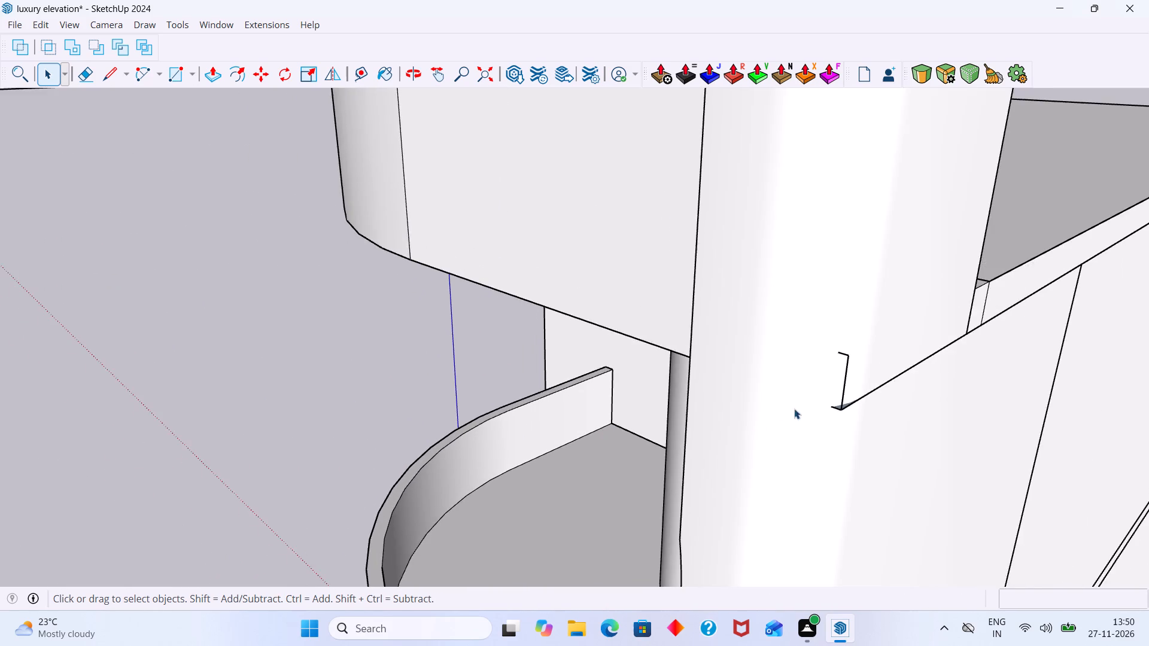
scroll(829, 406, up, 5)
click(850, 382)
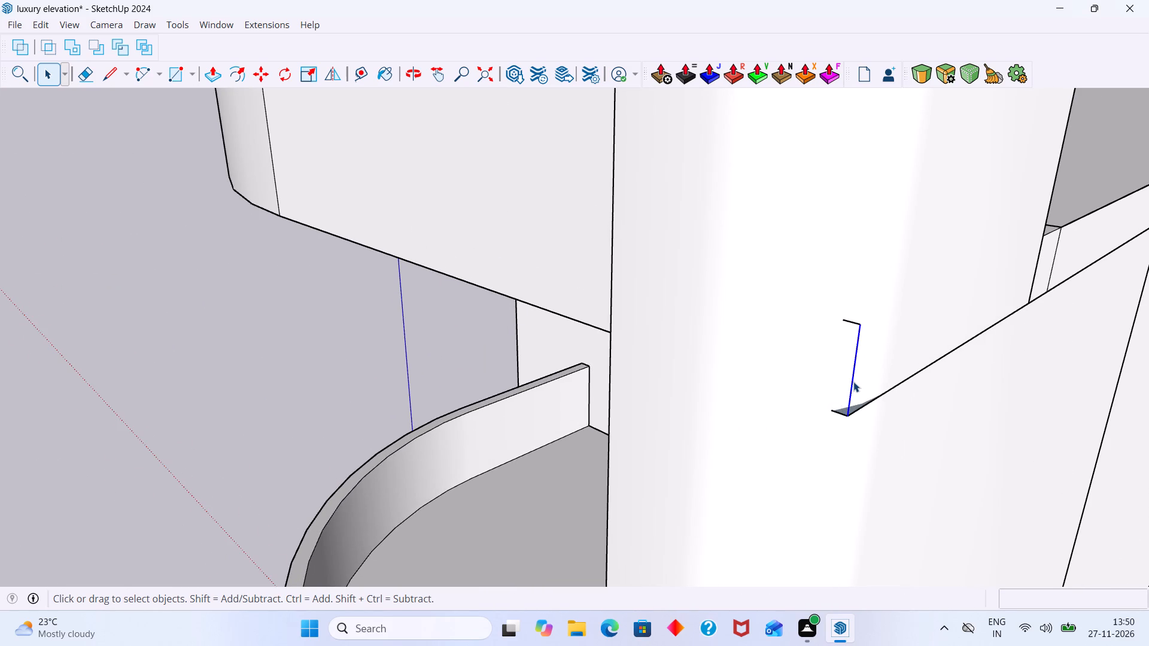
key(Delete)
Inspect the geometry at the remaining slab end edge inside the roof group and the tall wall's group, and leave the groups.
click(853, 374)
triple_click(853, 374)
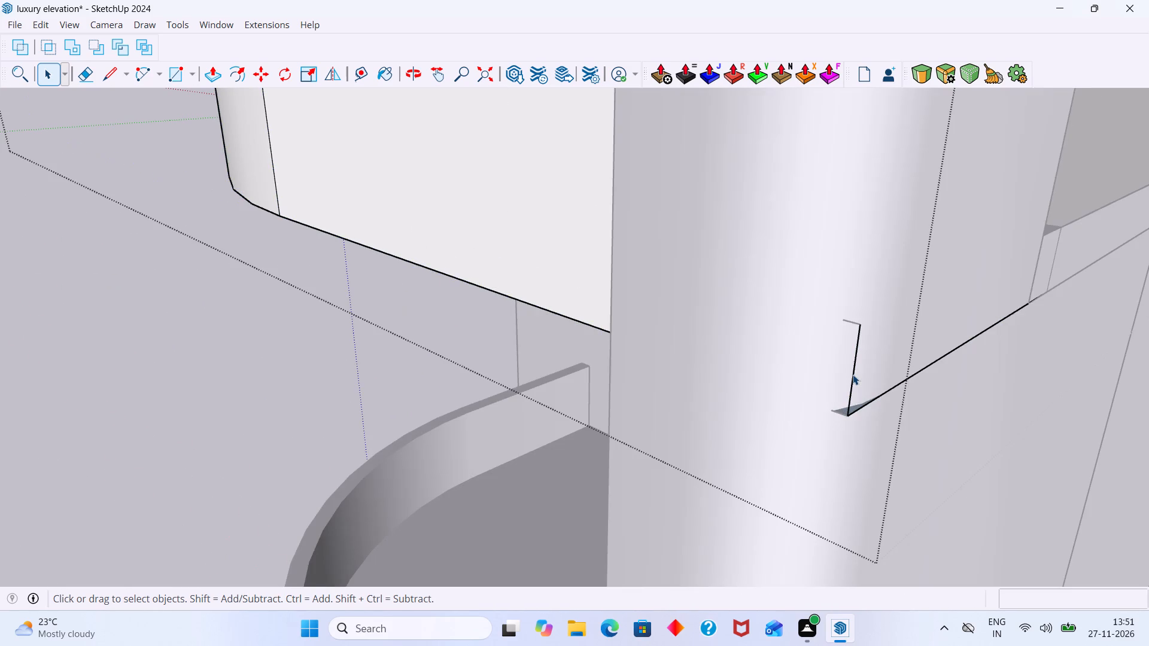
click(853, 375)
triple_click(853, 375)
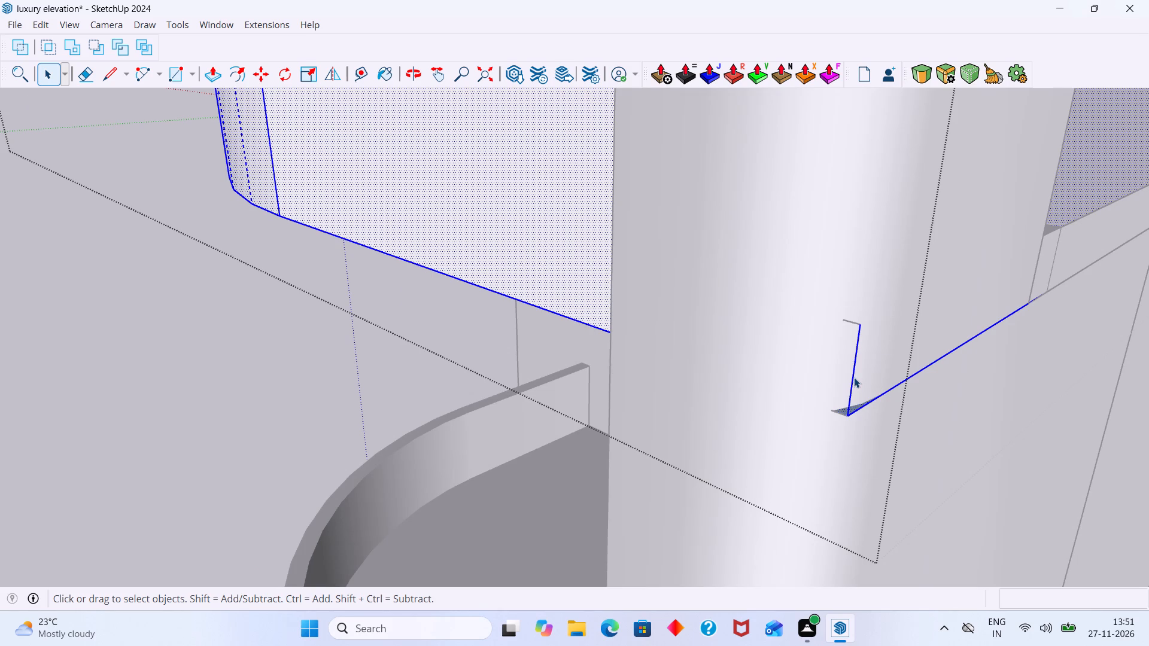
double_click(854, 378)
double_click(849, 379)
click(853, 378)
scroll(850, 376, down, 4)
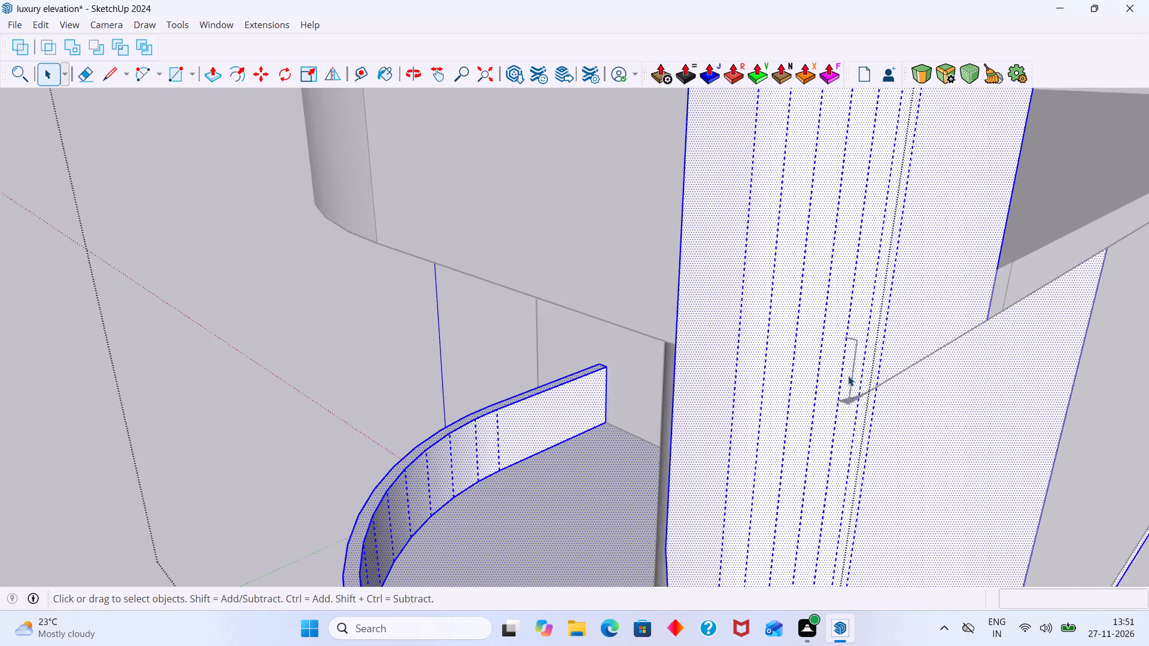
scroll(848, 376, down, 20)
scroll(848, 376, down, 3)
click(518, 467)
Examine the roof slab's filled notch and vertical seam beside the tall side wall.
scroll(1002, 370, up, 8)
middle_drag(800, 369, 500, 360)
scroll(506, 358, down, 14)
middle_drag(513, 368, 522, 373)
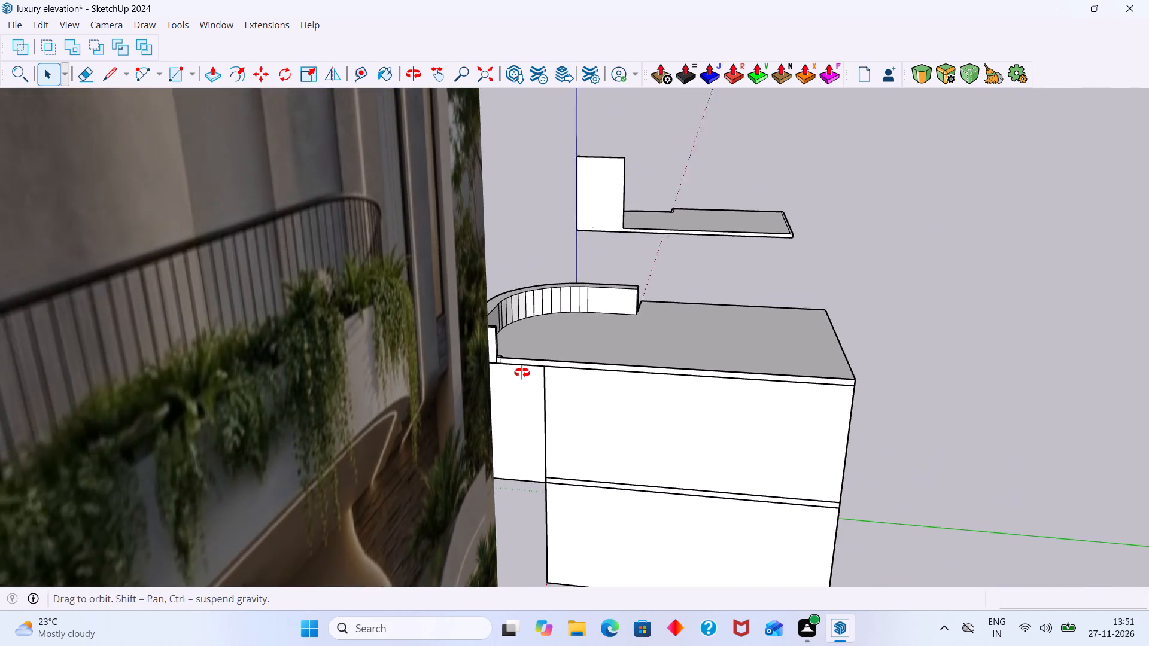
middle_drag(522, 373, 529, 380)
scroll(517, 368, up, 20)
scroll(517, 368, up, 12)
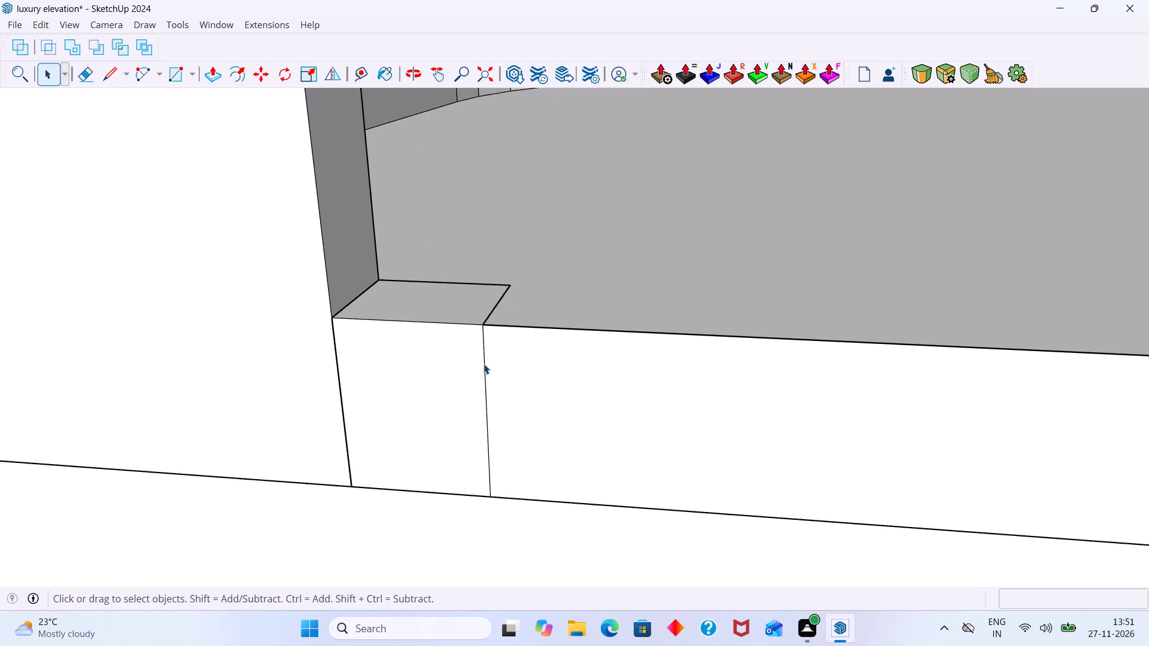
scroll(484, 364, up, 4)
middle_drag(493, 365, 579, 371)
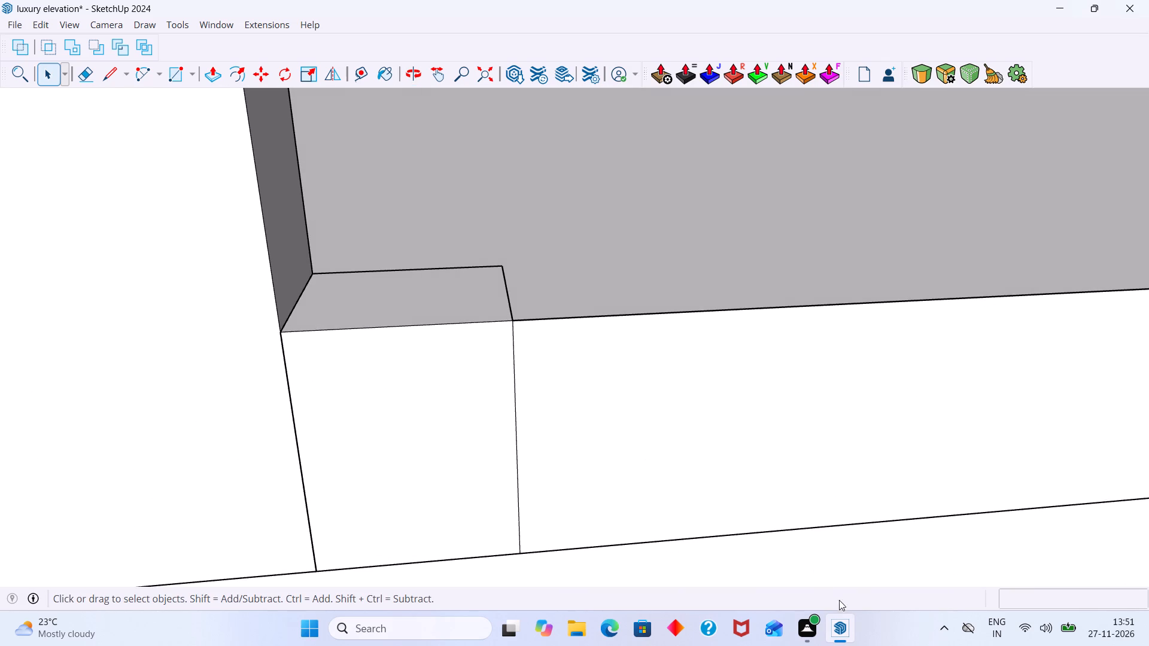
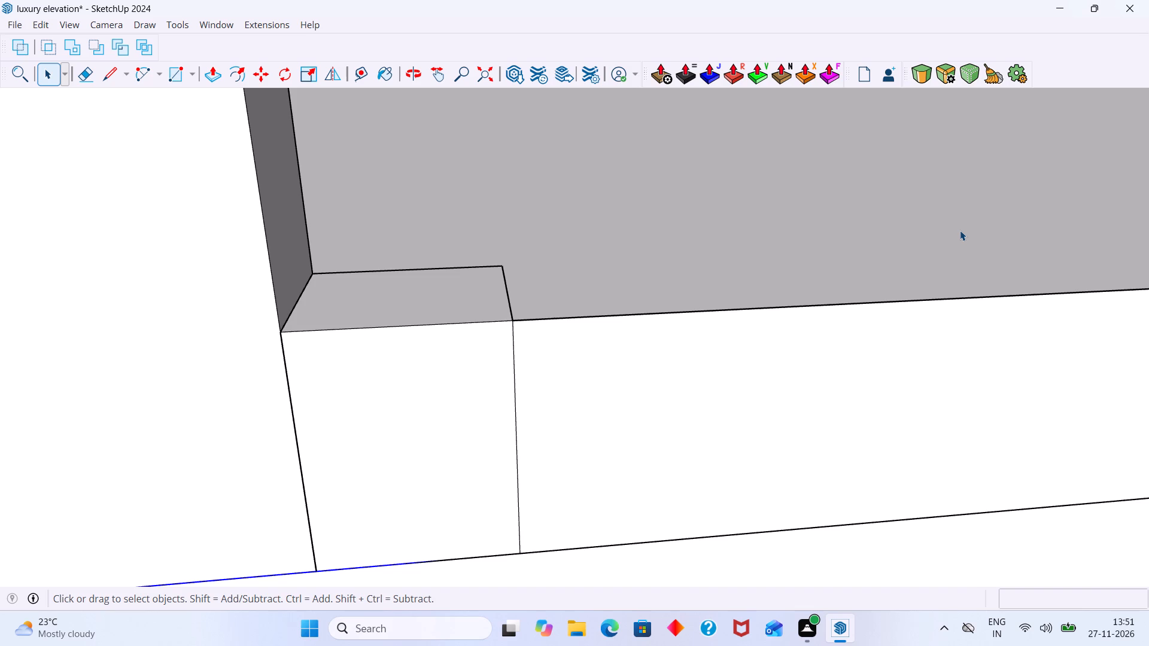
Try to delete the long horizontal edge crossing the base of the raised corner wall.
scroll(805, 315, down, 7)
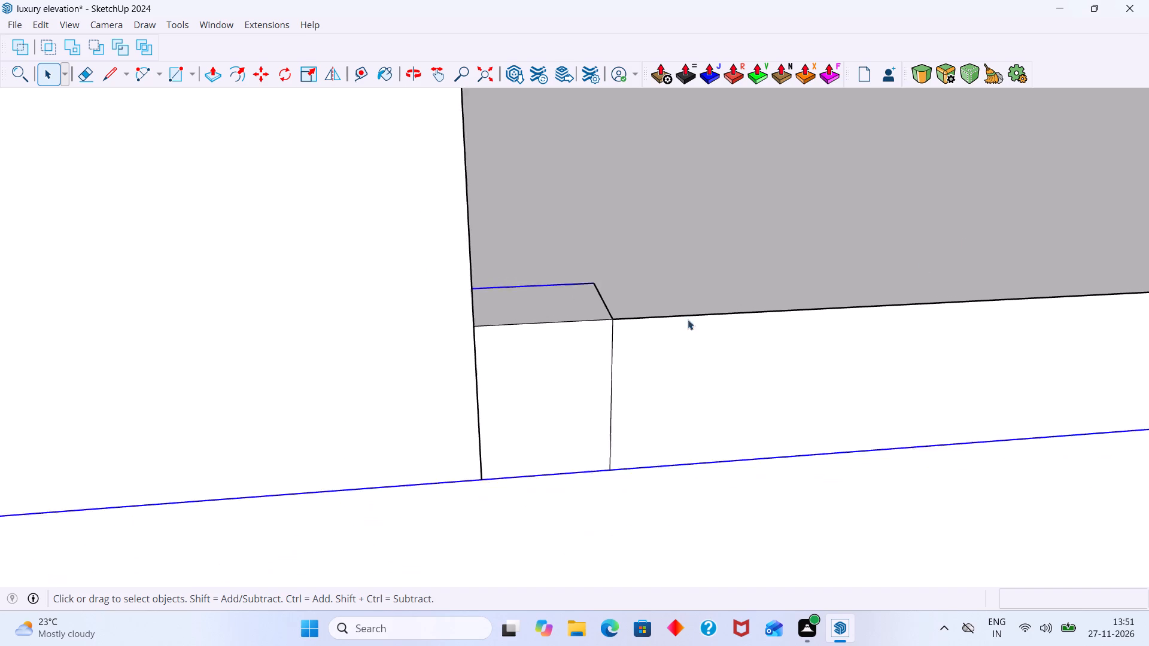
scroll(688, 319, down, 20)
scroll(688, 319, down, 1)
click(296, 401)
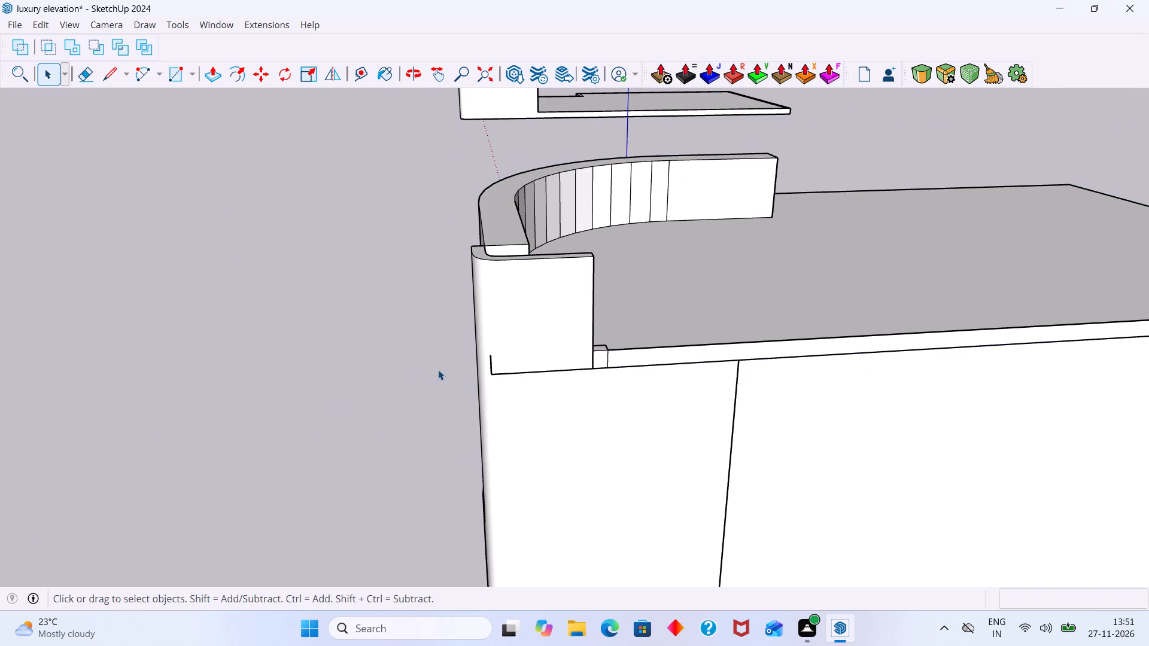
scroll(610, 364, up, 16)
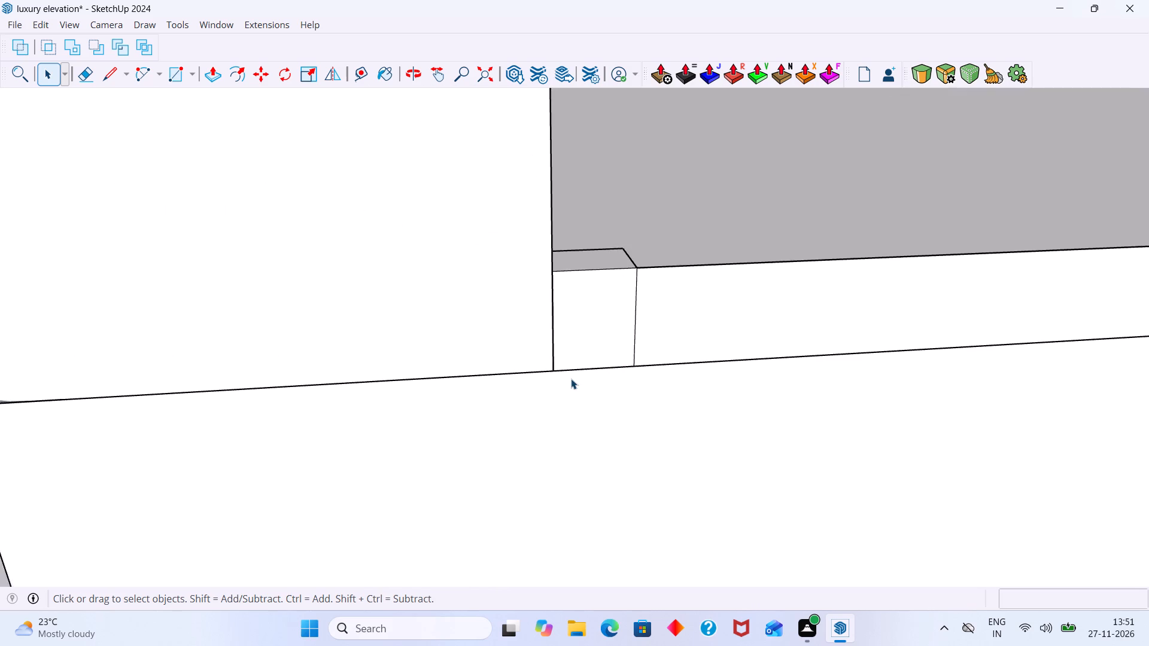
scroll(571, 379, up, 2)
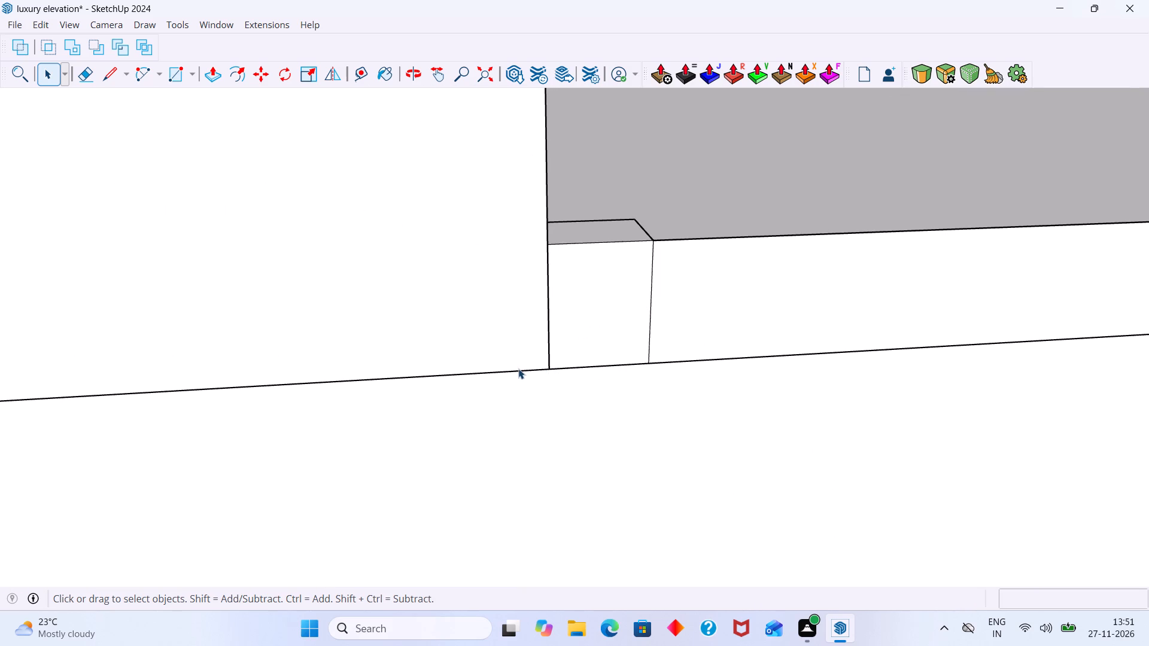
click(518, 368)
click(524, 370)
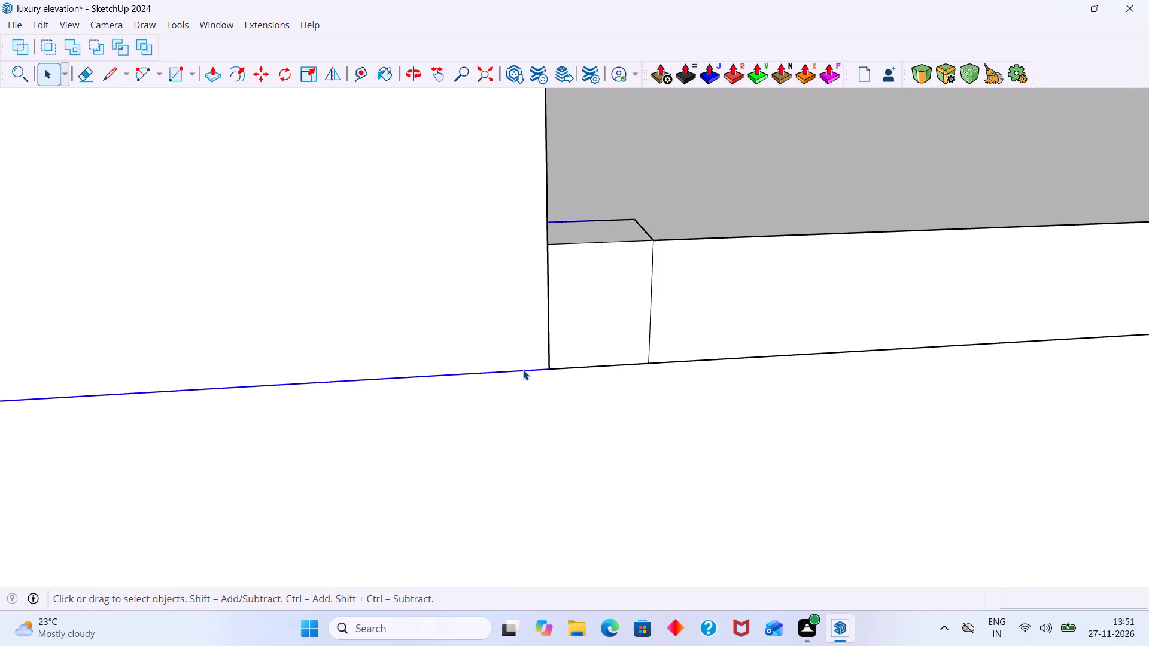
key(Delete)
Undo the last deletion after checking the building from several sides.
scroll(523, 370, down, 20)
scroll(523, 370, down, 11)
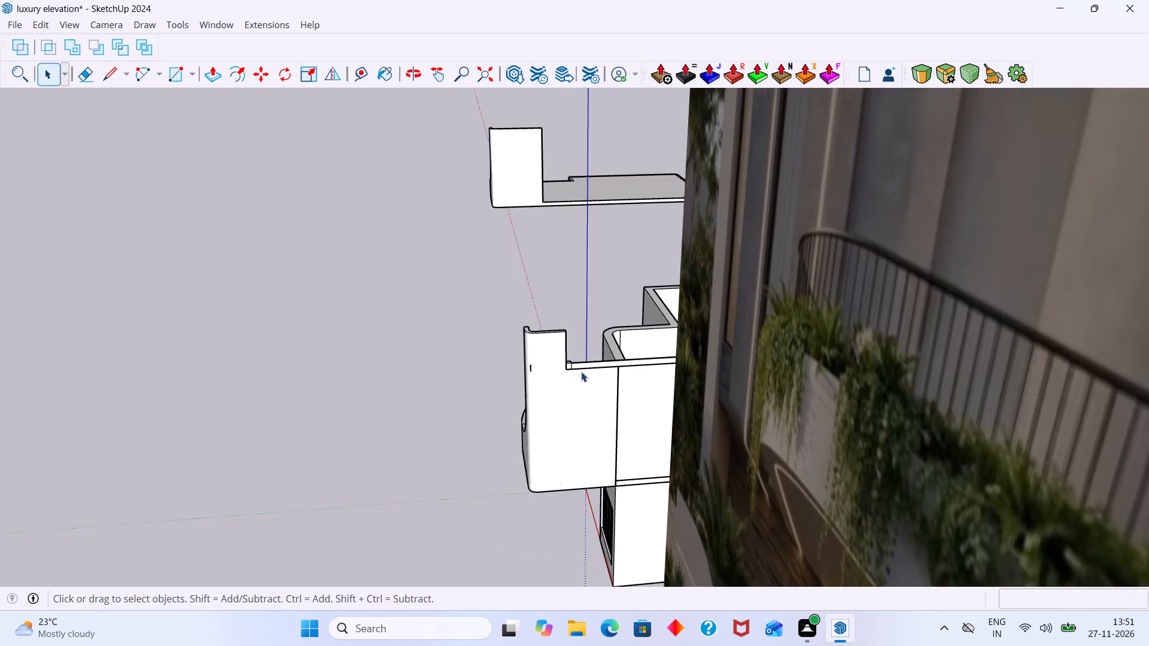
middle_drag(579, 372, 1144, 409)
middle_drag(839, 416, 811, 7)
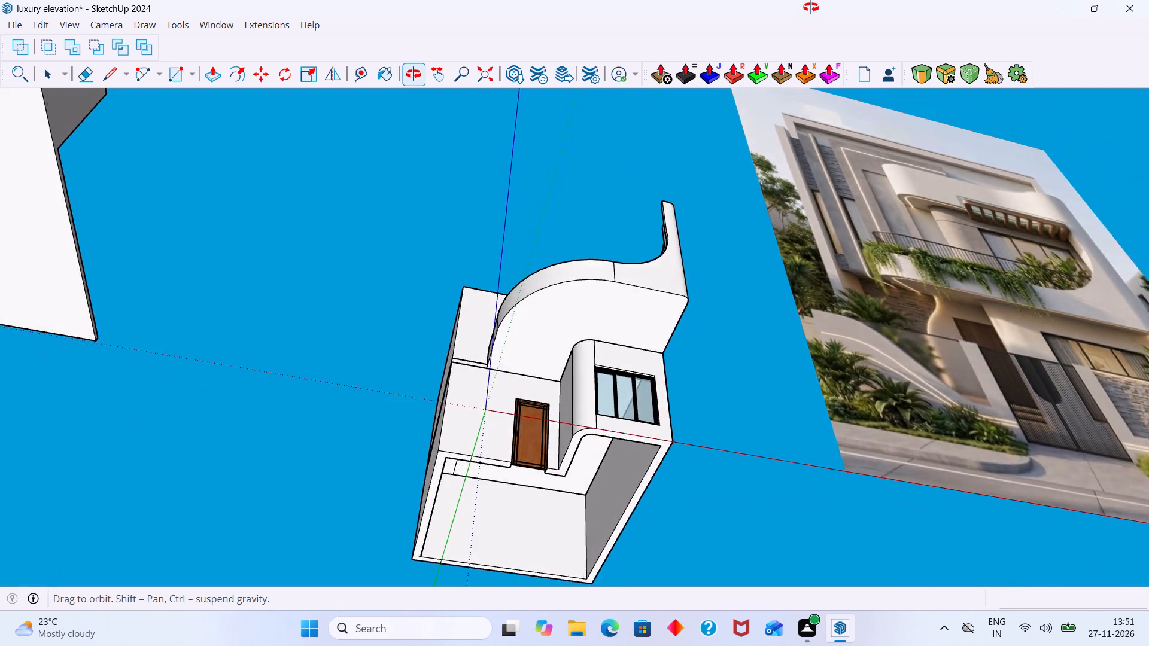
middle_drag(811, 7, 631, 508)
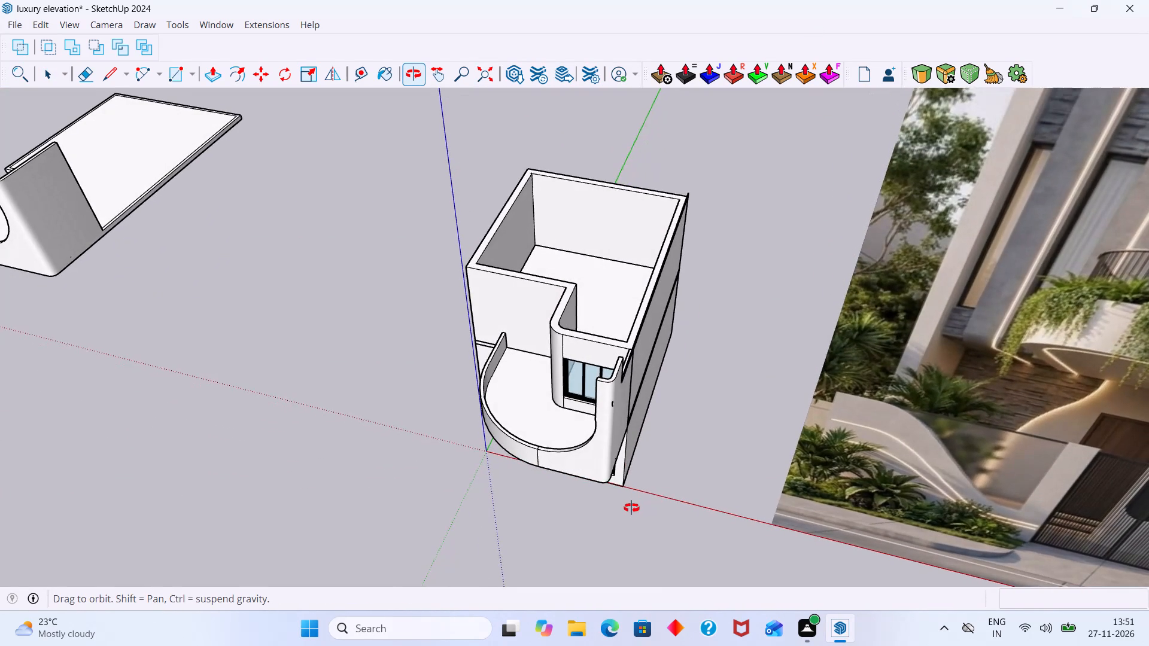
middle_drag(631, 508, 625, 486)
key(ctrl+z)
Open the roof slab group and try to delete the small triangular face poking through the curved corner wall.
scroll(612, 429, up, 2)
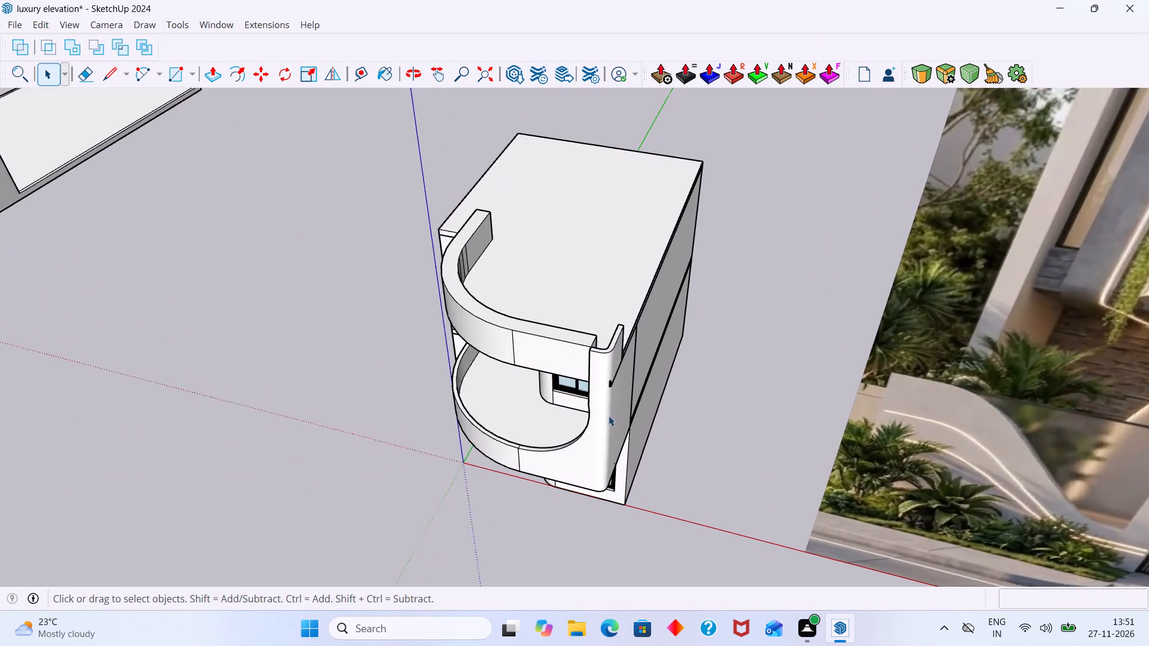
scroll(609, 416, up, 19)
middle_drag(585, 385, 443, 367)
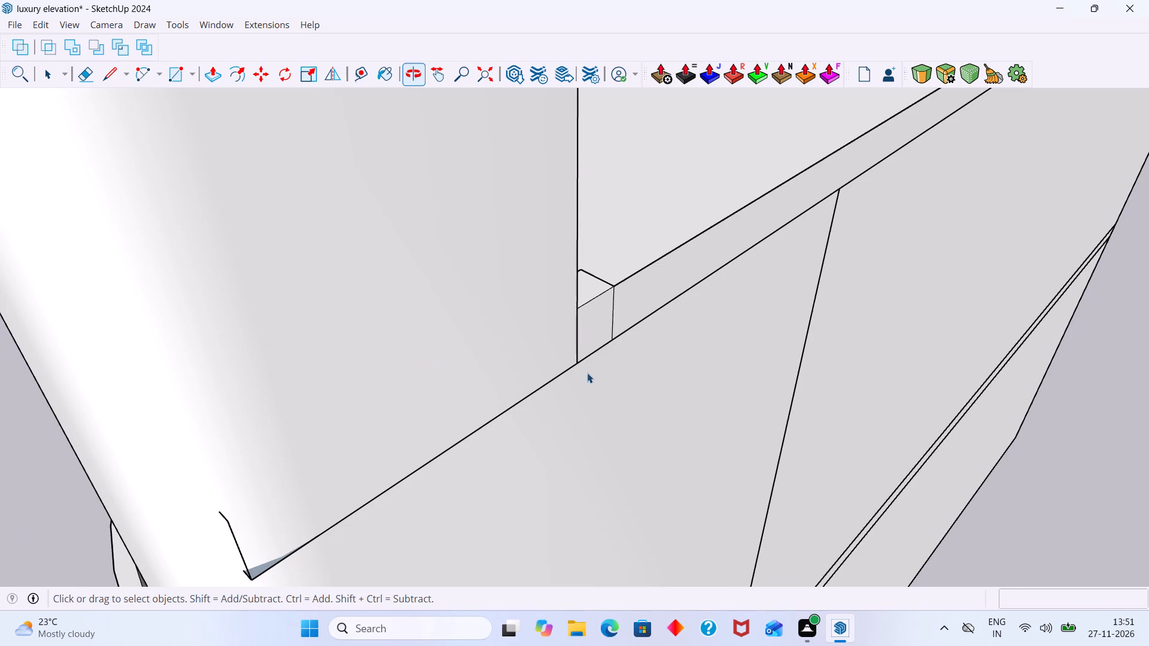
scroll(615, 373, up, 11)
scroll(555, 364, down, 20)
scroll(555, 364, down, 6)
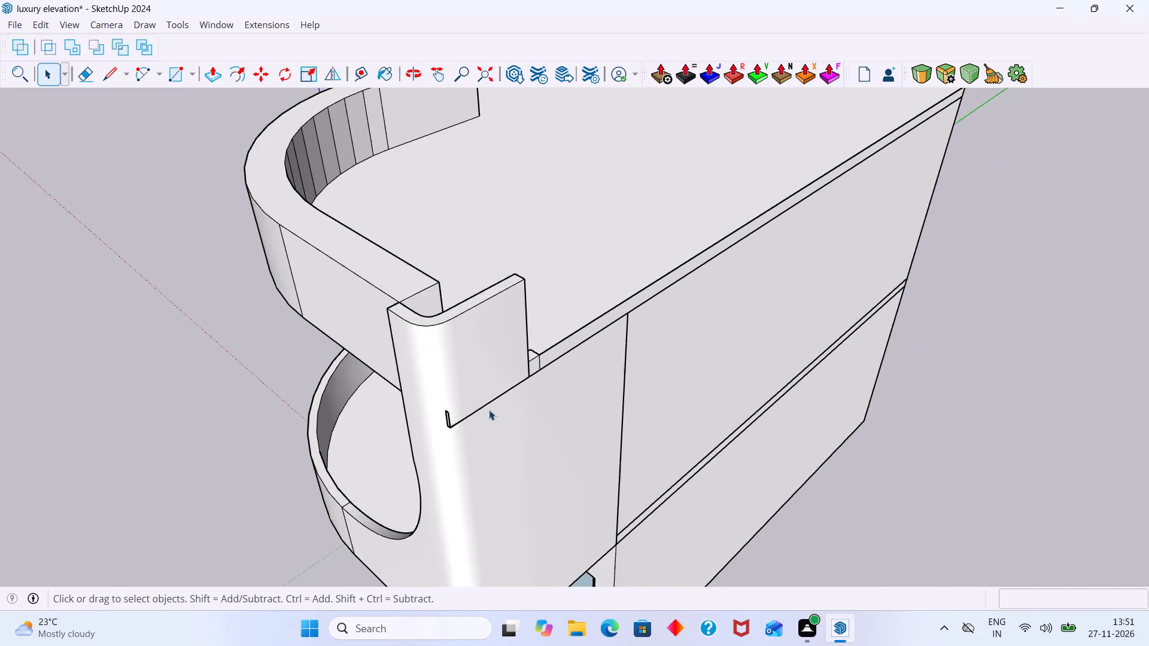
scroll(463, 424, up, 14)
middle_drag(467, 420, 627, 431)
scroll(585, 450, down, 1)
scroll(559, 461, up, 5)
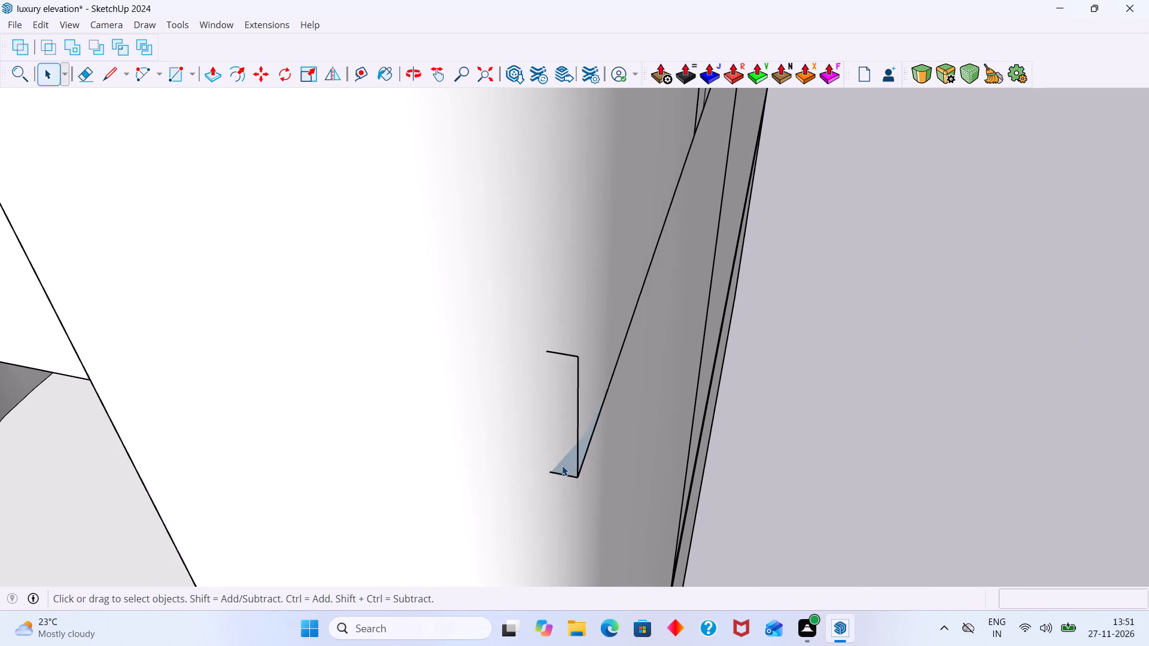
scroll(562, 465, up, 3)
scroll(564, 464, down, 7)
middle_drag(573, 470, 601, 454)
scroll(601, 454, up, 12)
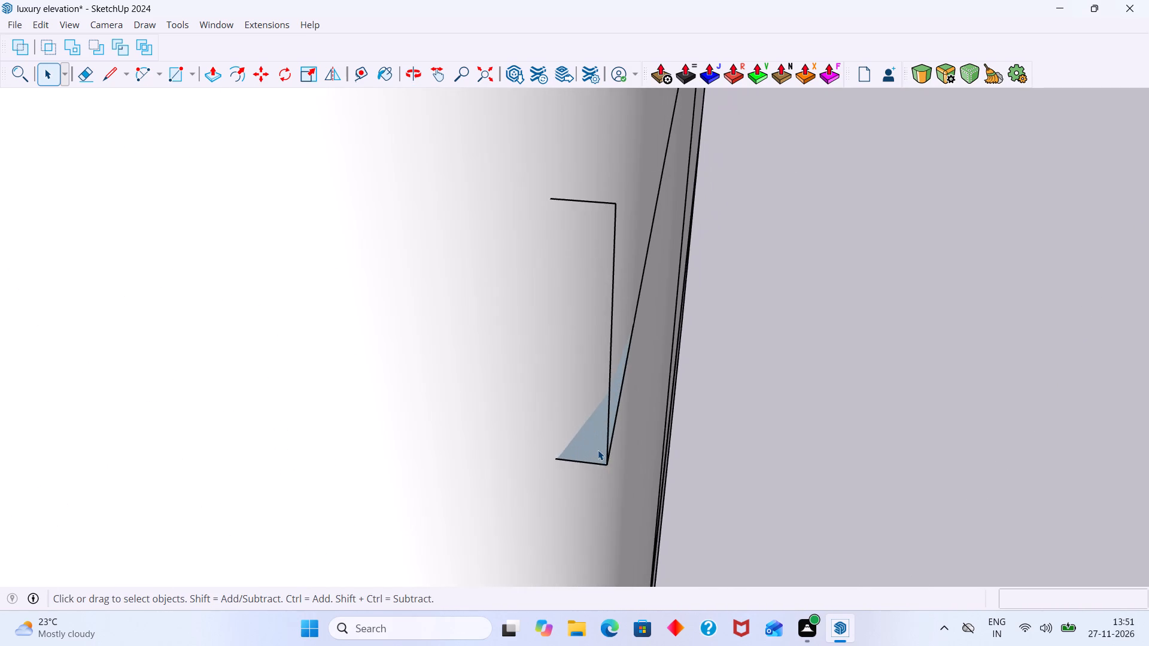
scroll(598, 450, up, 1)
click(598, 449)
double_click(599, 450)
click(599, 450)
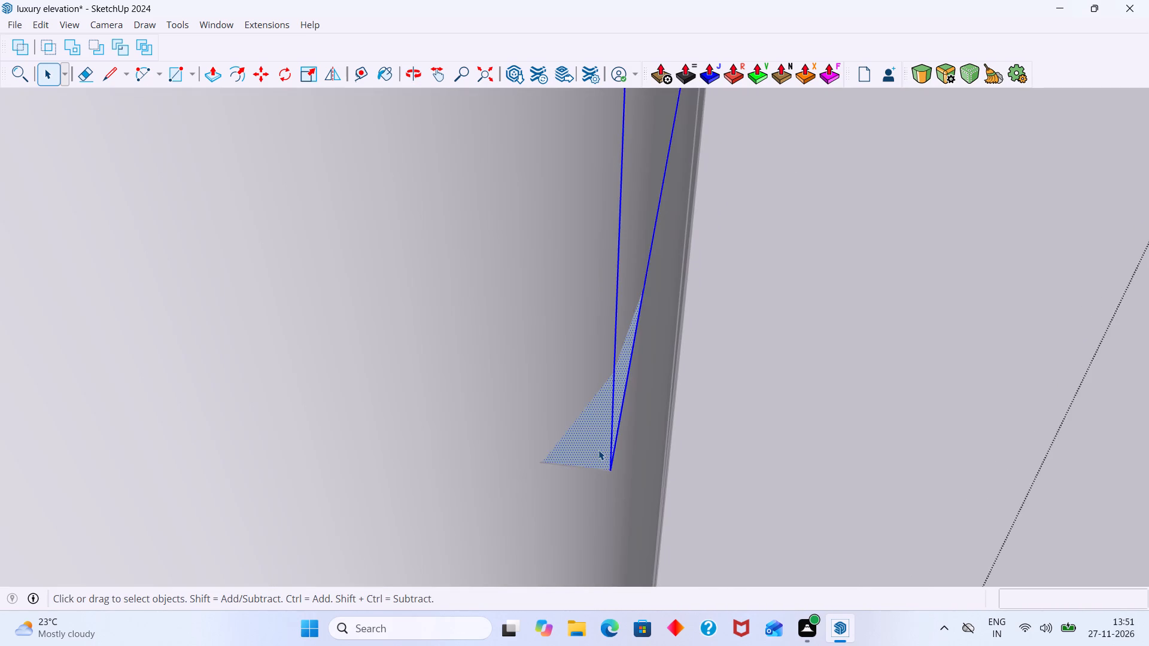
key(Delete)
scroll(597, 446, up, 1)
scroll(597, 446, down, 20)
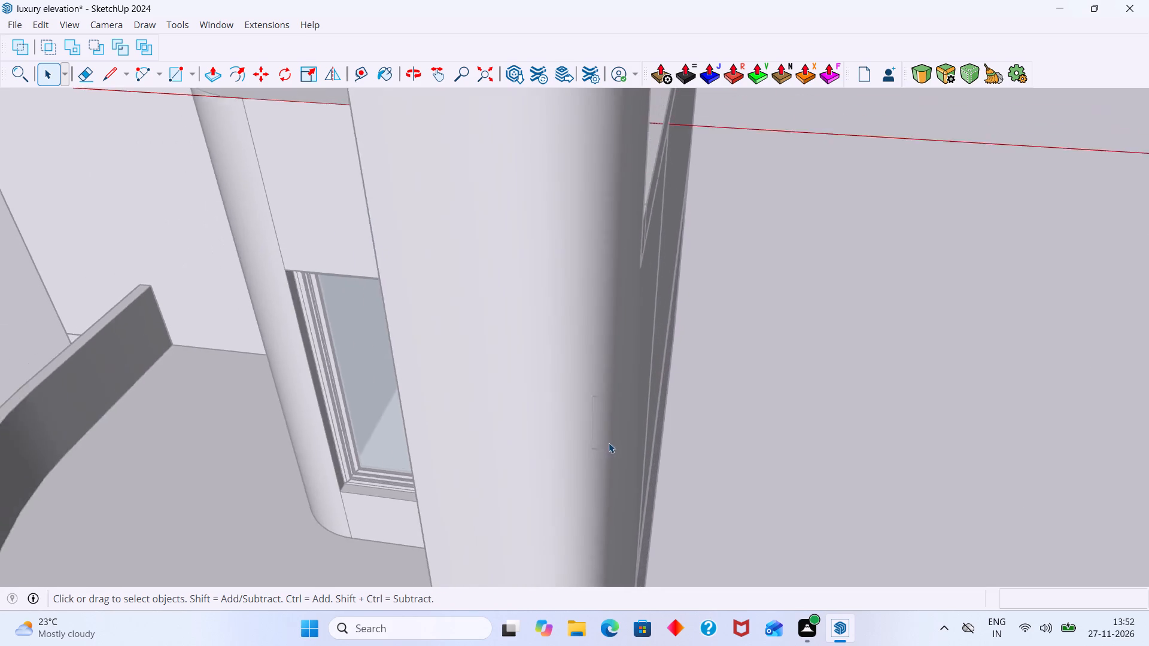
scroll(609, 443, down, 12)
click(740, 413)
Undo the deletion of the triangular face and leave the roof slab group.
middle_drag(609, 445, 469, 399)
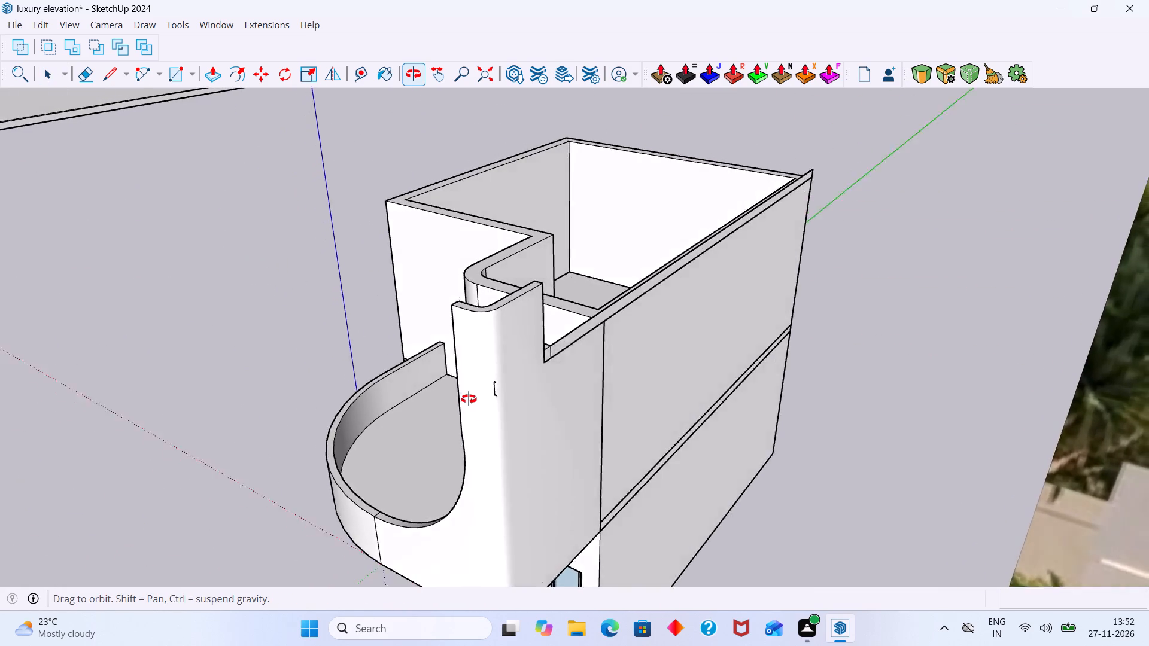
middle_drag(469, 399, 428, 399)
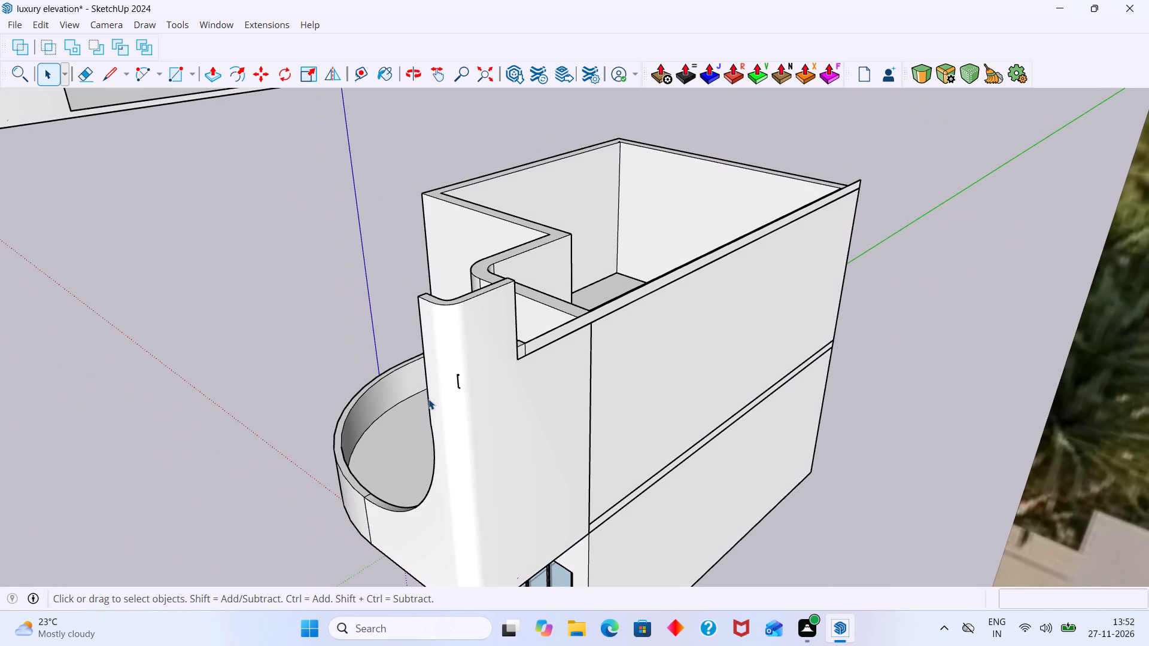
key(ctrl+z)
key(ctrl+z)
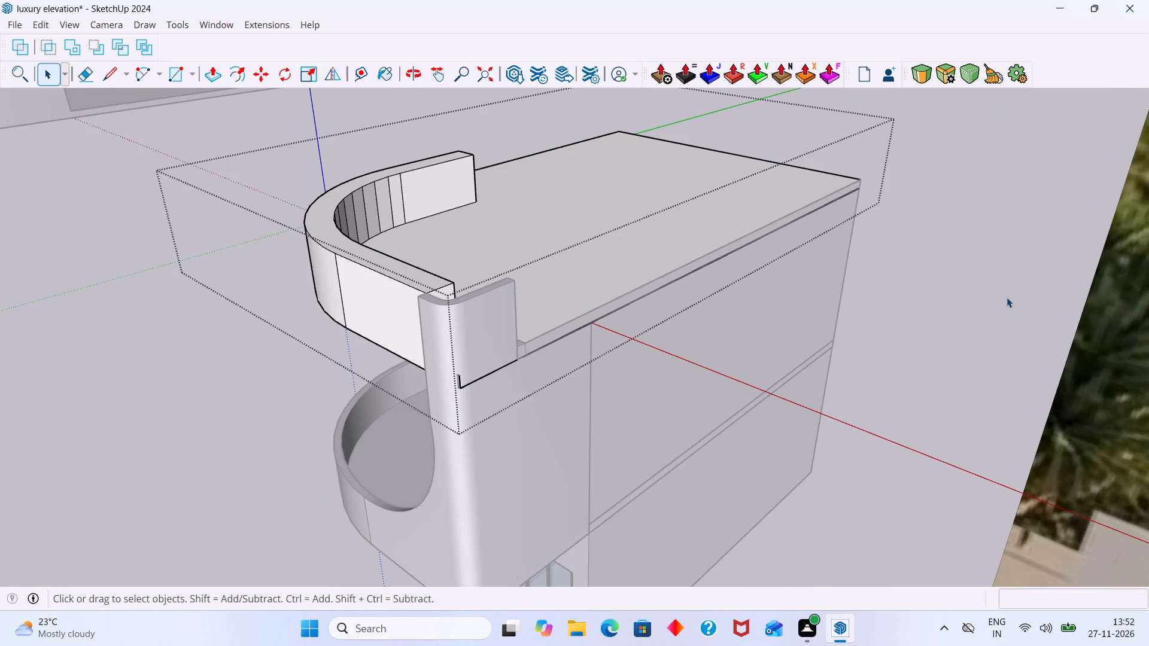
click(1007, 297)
Examine the overlap between the roof slab and the curved corner wall from several angles.
scroll(527, 349, up, 6)
middle_drag(498, 368, 344, 399)
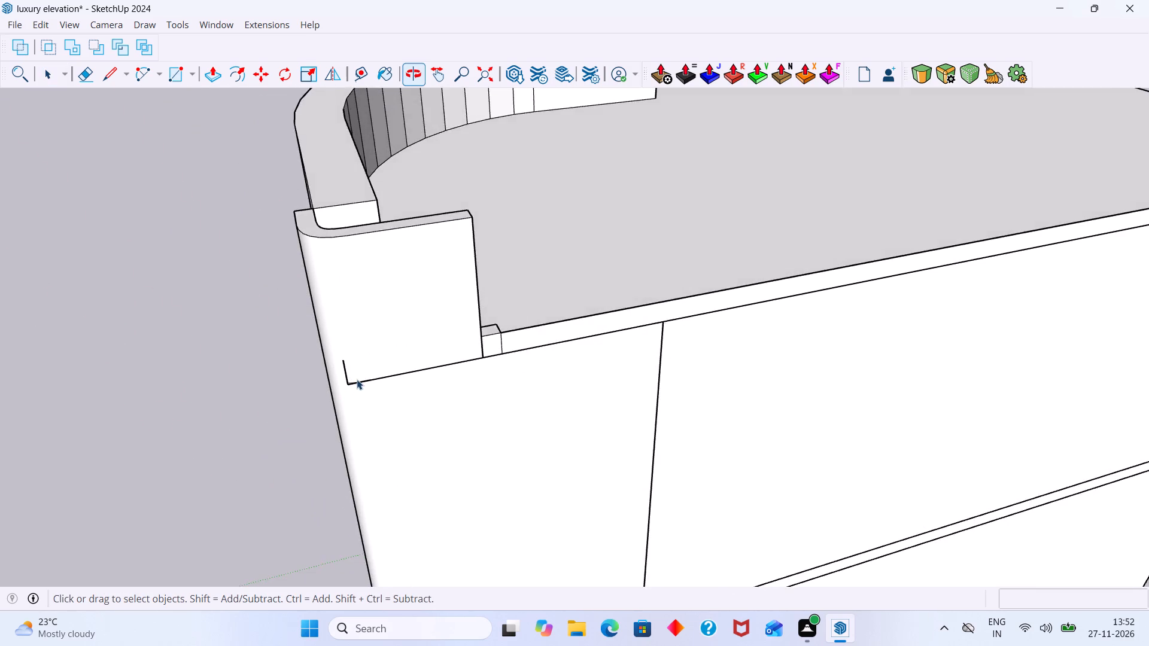
scroll(357, 379, up, 12)
scroll(355, 393, down, 5)
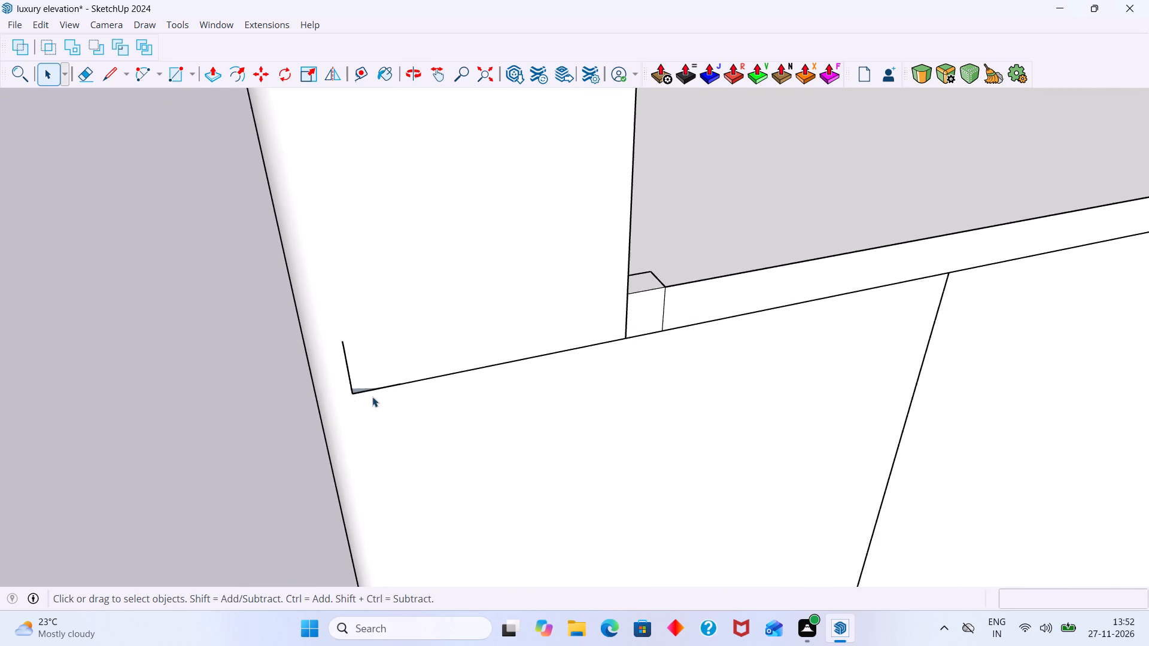
middle_drag(372, 397, 378, 469)
scroll(379, 413, up, 13)
middle_drag(379, 408, 472, 402)
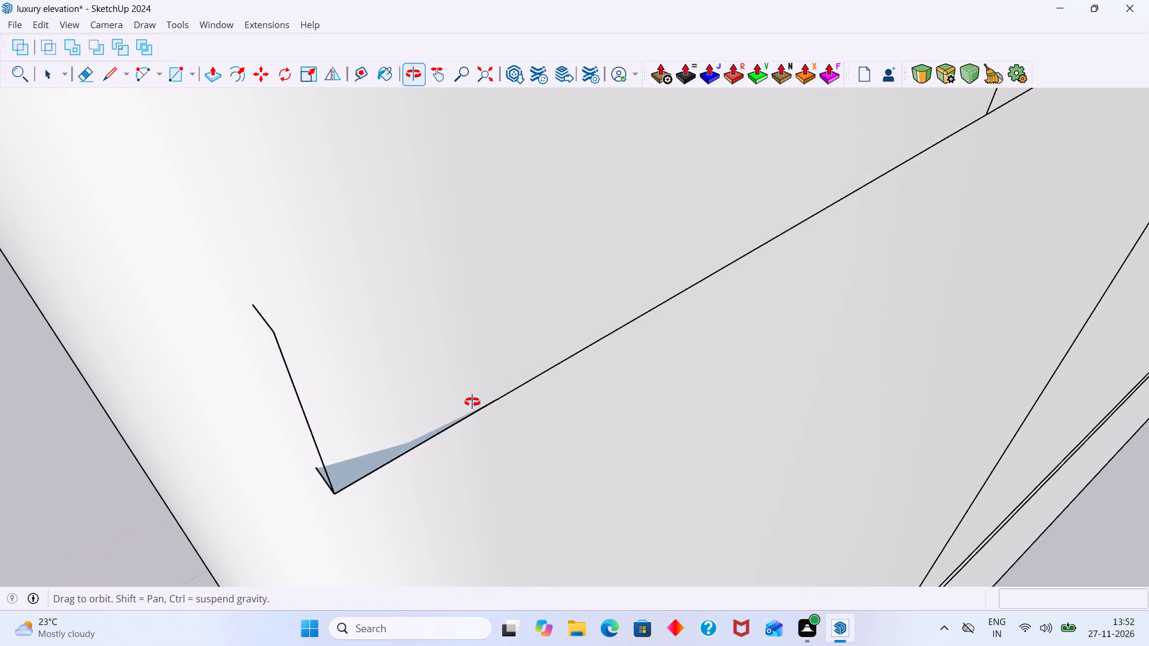
middle_drag(472, 402, 445, 410)
scroll(447, 402, down, 20)
scroll(447, 402, down, 1)
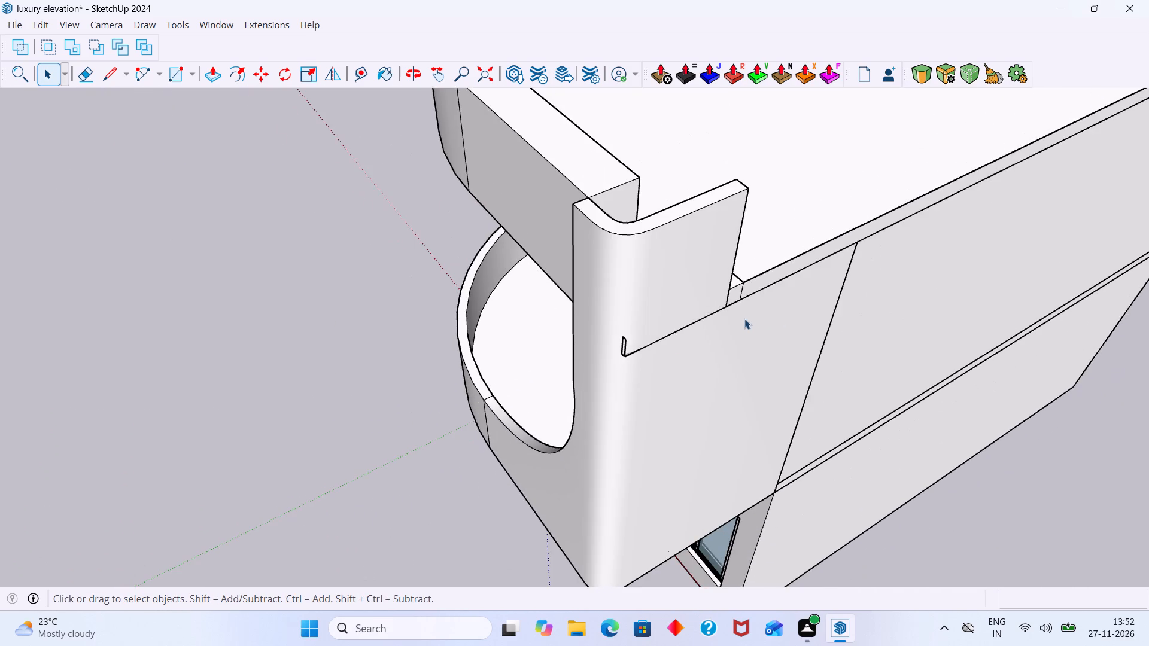
scroll(744, 319, down, 16)
middle_drag(712, 340, 746, 332)
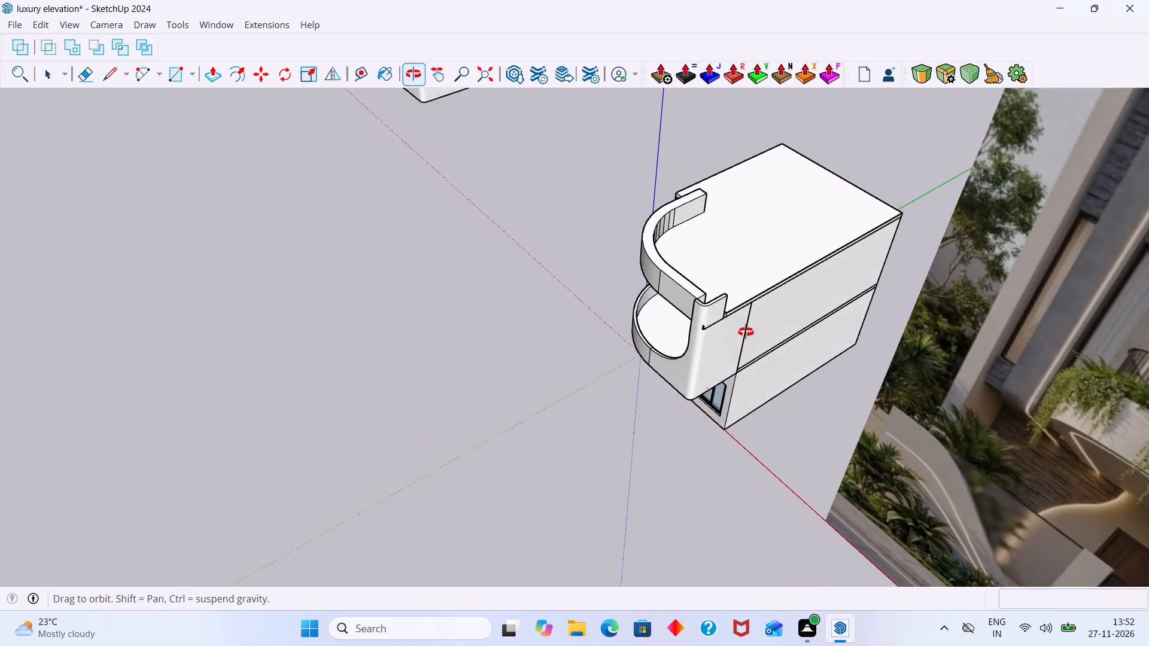
middle_drag(746, 332, 768, 322)
Erase the short vertical edge below the small ledge where the wall's thin upper strip meets the raised corner wall.
scroll(738, 291, up, 16)
middle_drag(719, 325, 442, 337)
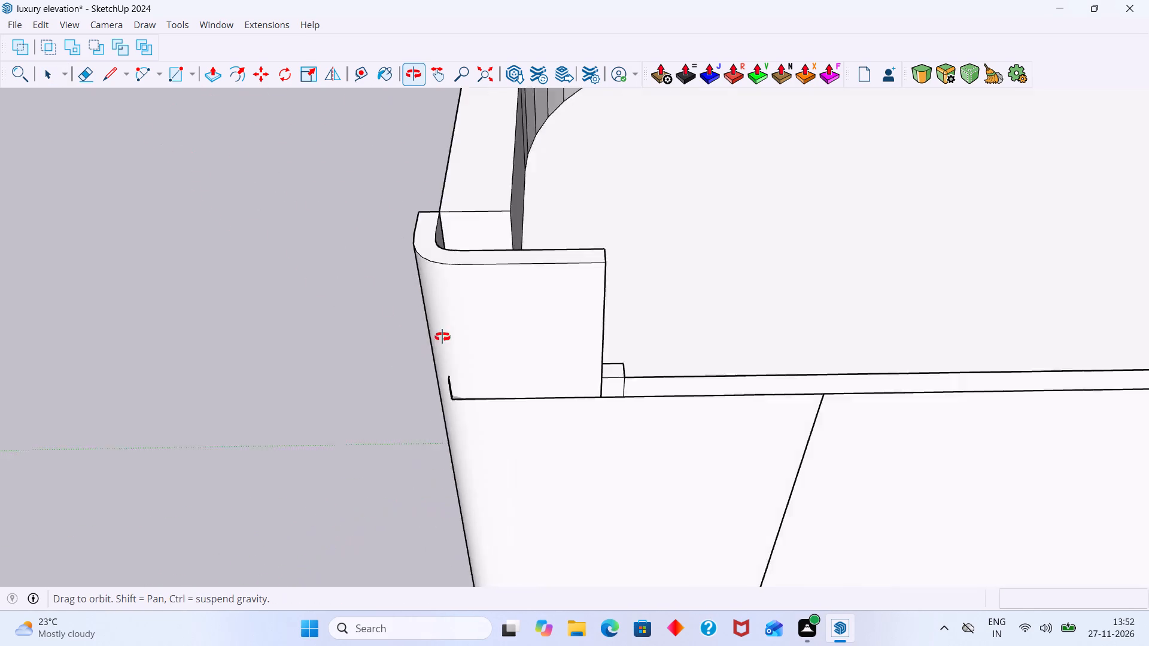
middle_drag(442, 337, 388, 345)
scroll(566, 360, up, 14)
middle_drag(564, 393, 540, 325)
scroll(561, 368, up, 1)
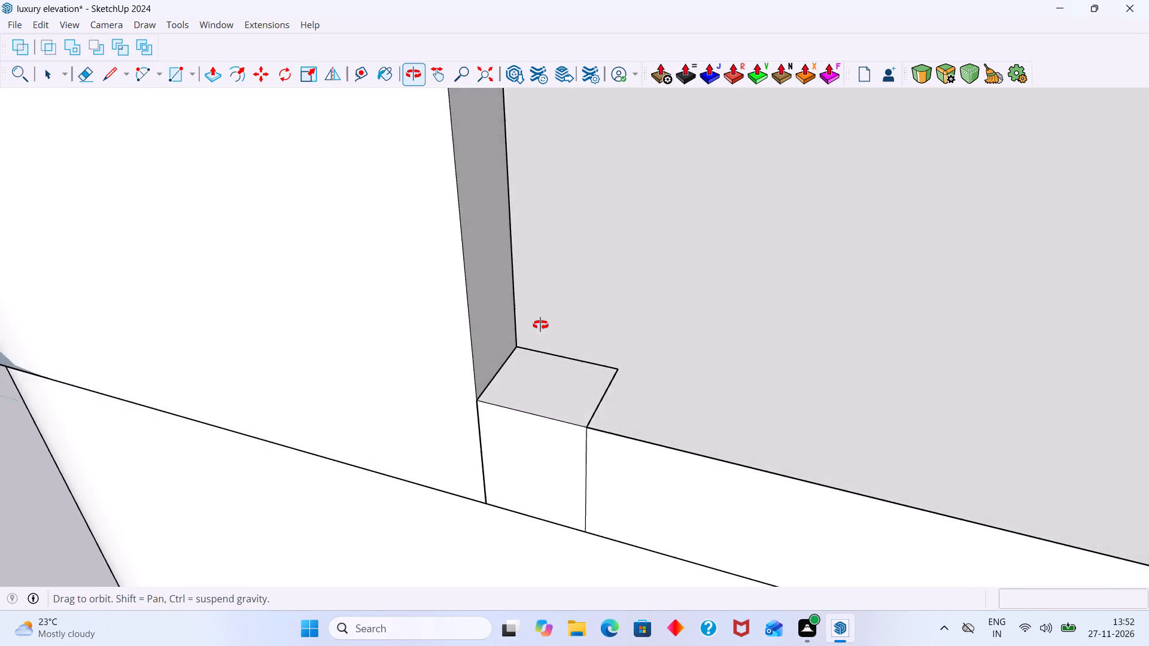
middle_drag(540, 325, 466, 285)
scroll(528, 333, down, 13)
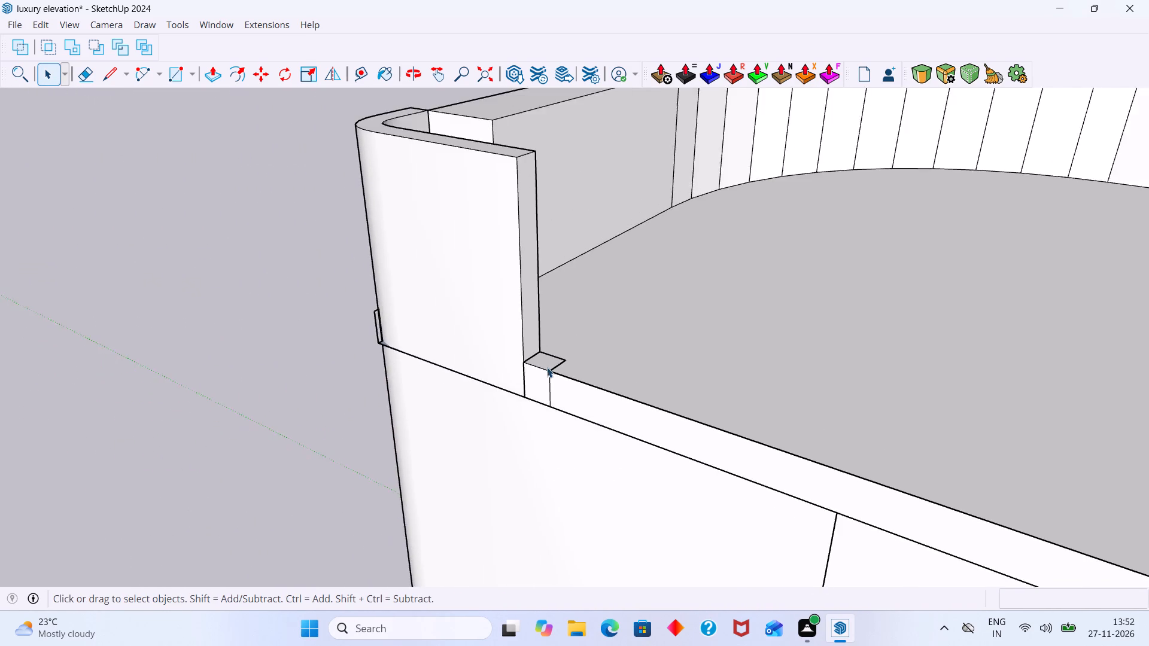
scroll(547, 367, up, 10)
key(e)
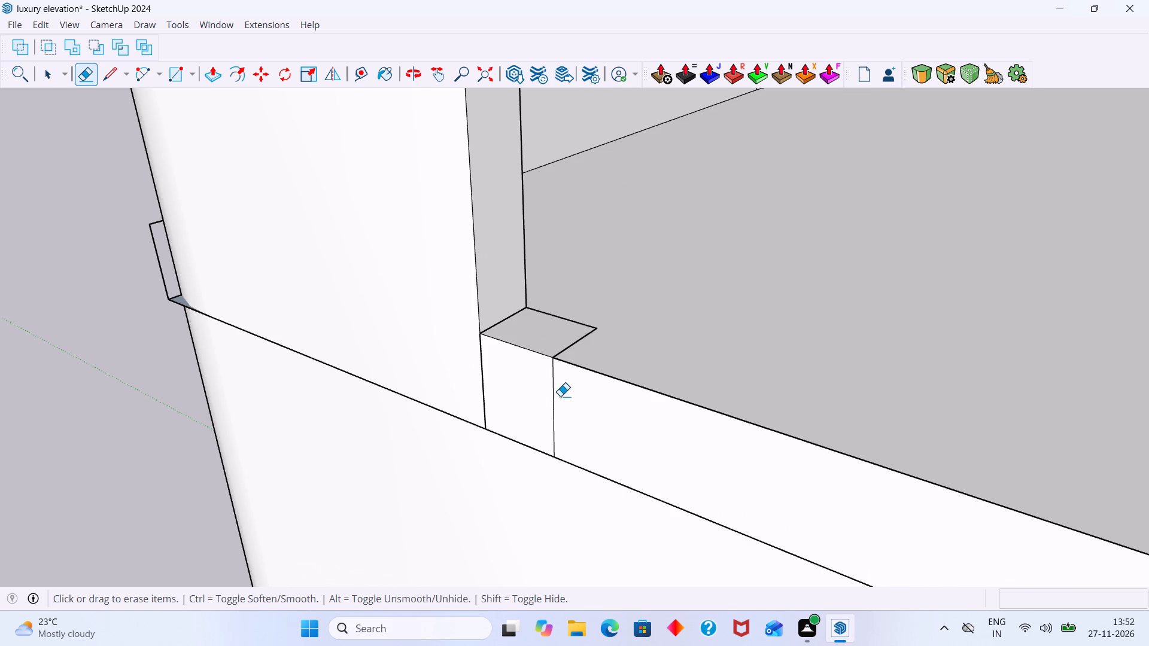
click(560, 396)
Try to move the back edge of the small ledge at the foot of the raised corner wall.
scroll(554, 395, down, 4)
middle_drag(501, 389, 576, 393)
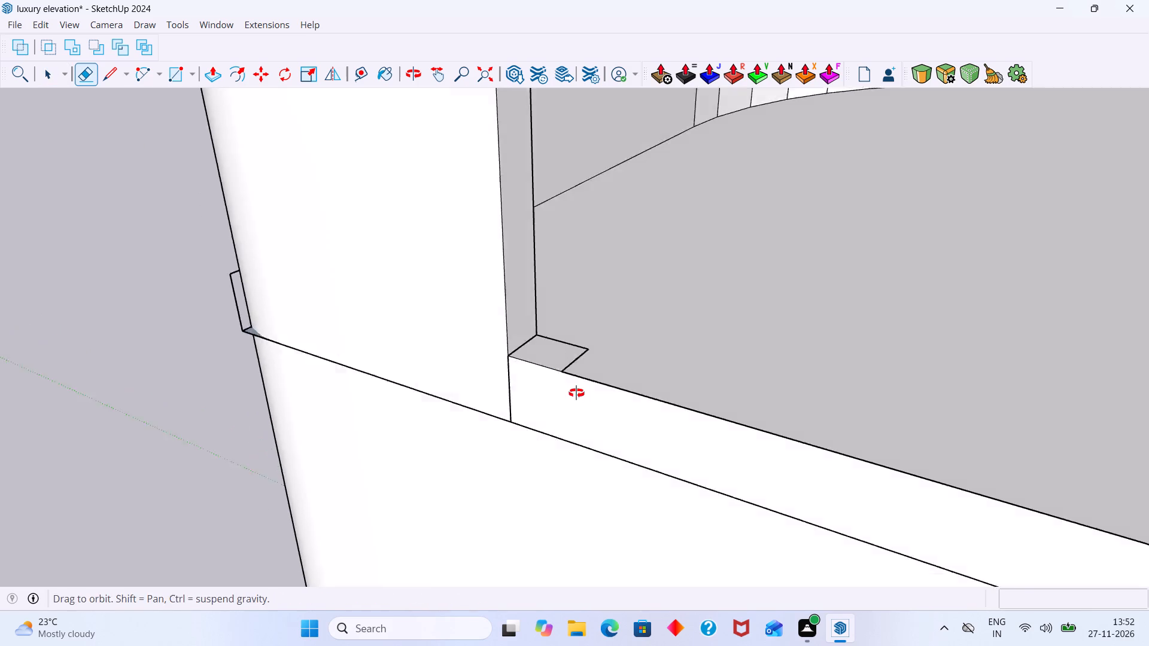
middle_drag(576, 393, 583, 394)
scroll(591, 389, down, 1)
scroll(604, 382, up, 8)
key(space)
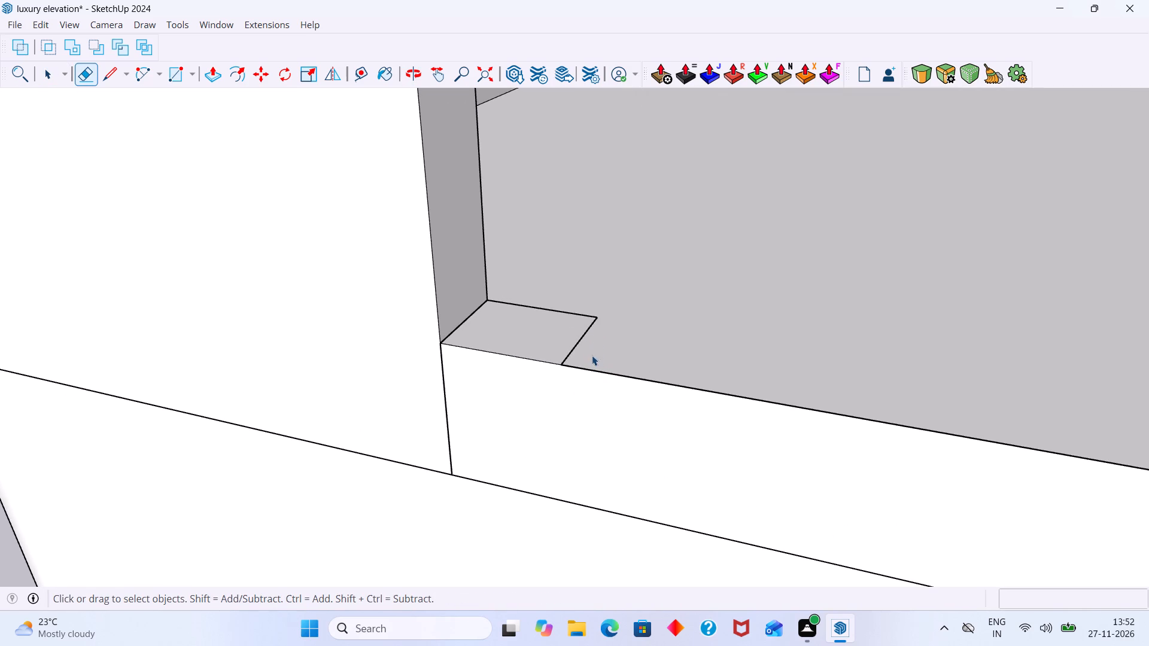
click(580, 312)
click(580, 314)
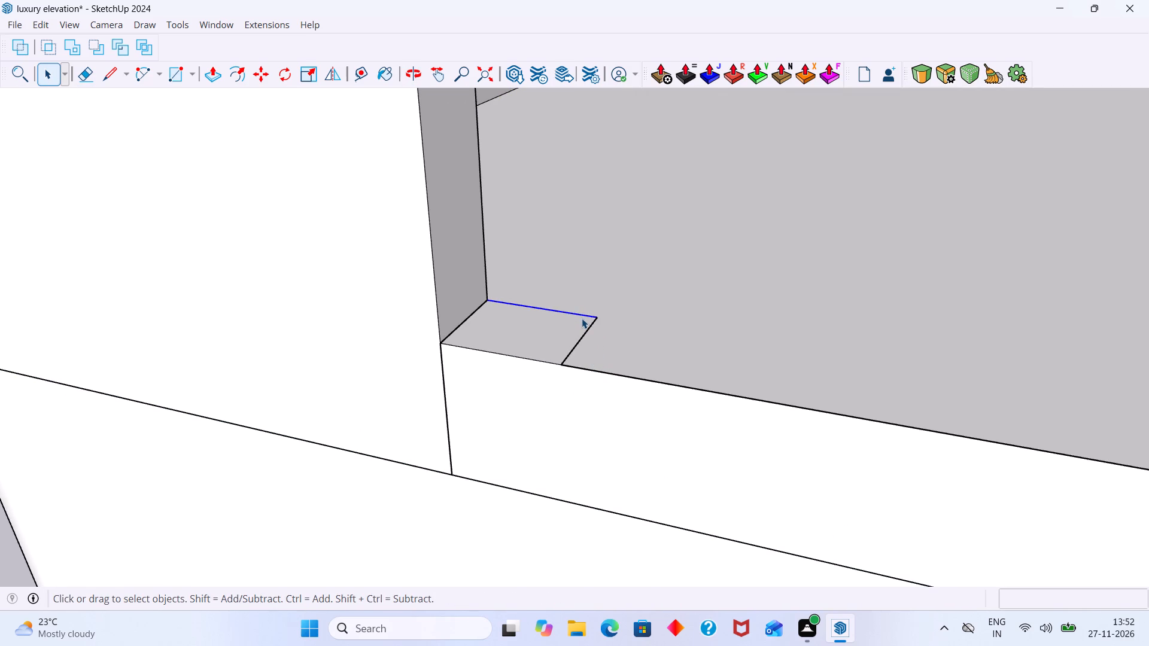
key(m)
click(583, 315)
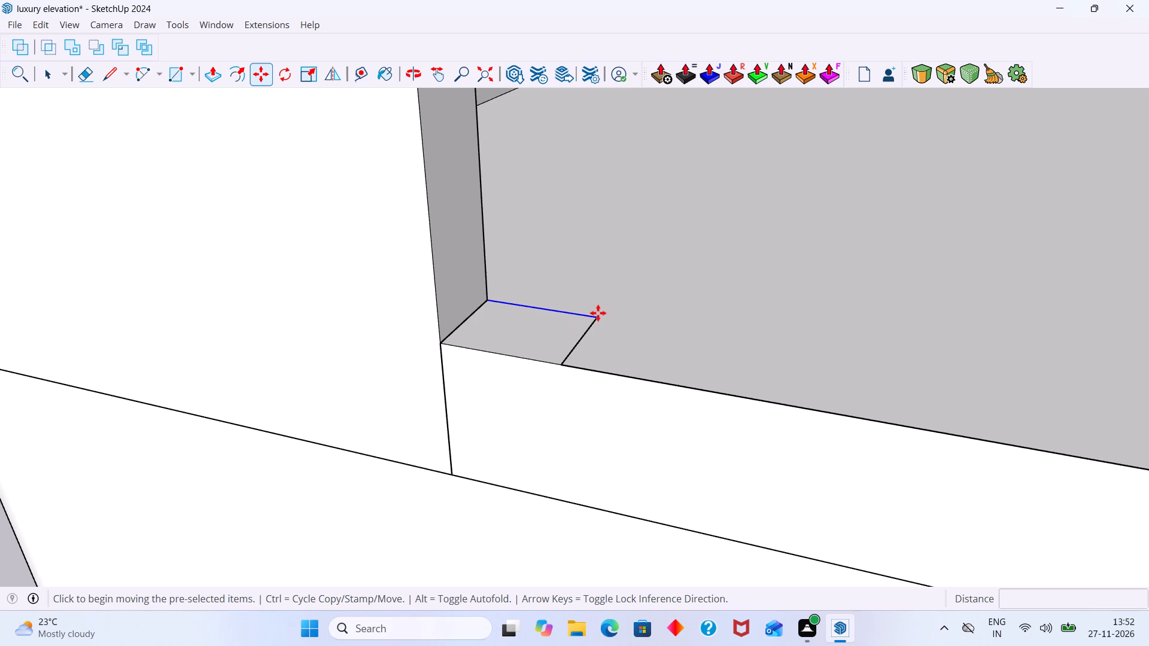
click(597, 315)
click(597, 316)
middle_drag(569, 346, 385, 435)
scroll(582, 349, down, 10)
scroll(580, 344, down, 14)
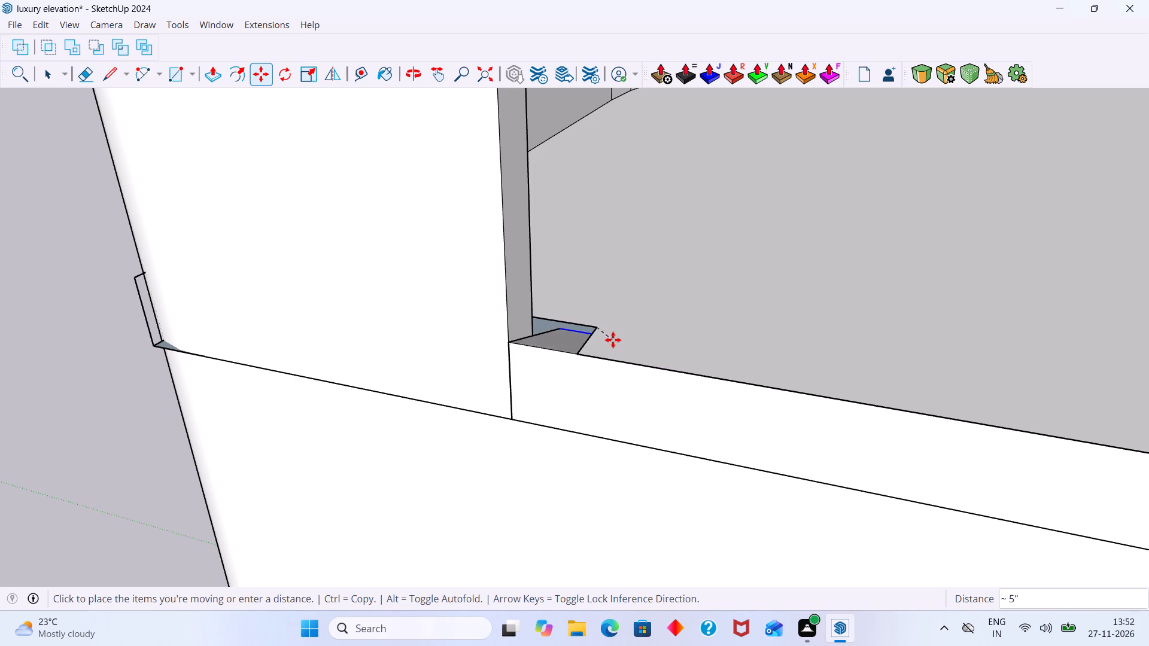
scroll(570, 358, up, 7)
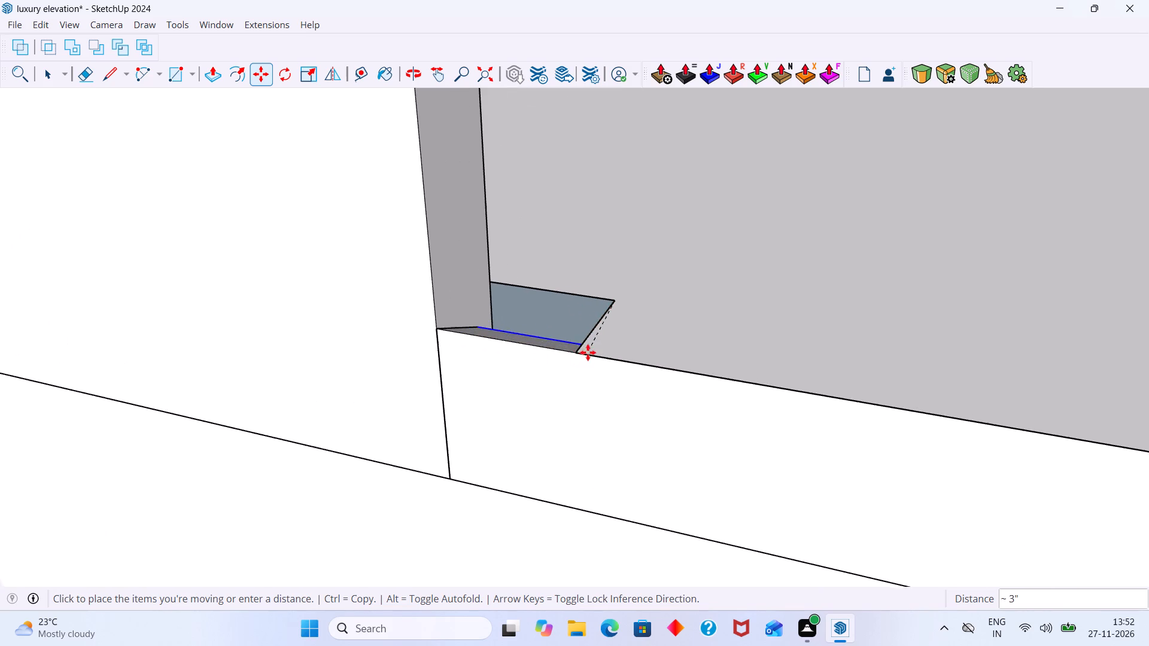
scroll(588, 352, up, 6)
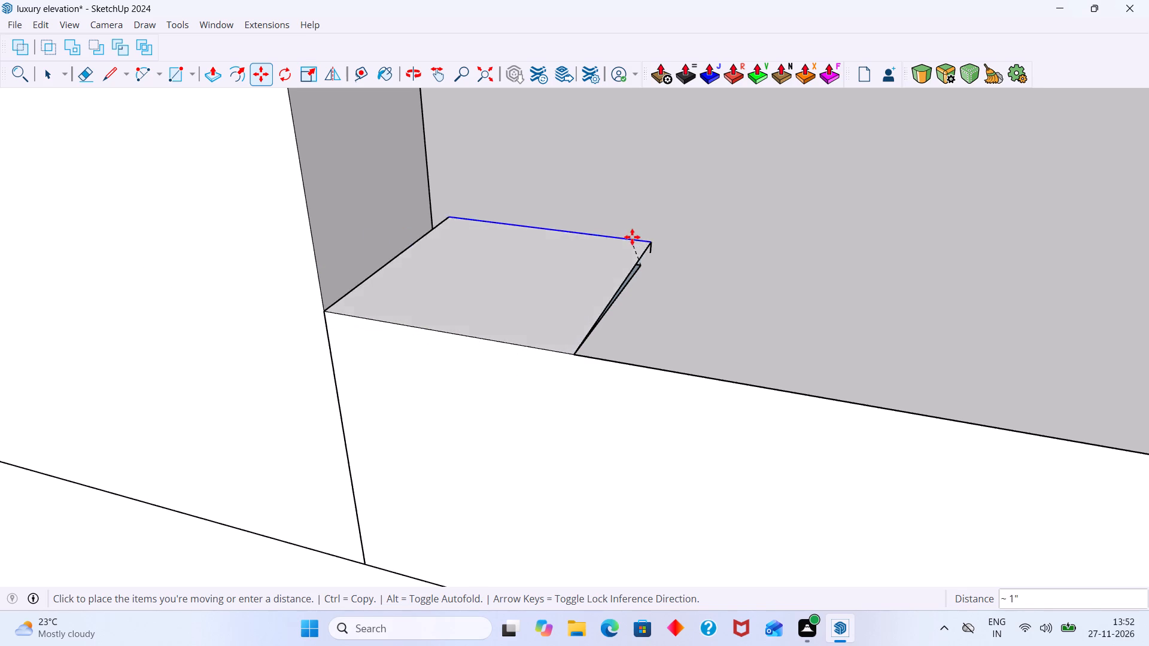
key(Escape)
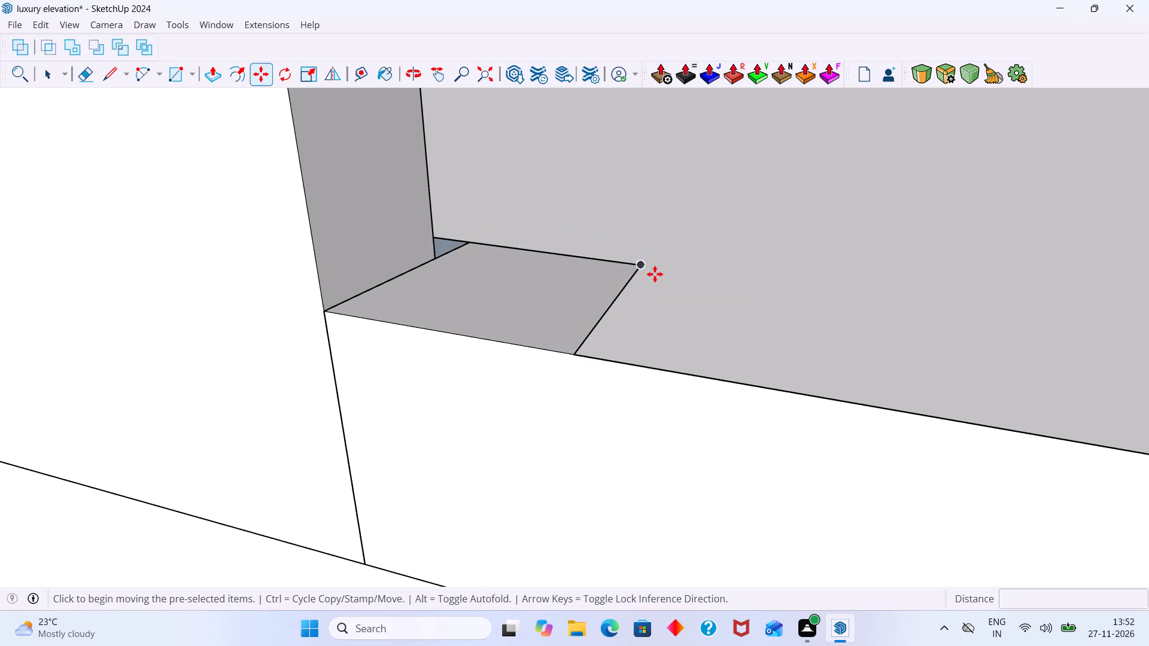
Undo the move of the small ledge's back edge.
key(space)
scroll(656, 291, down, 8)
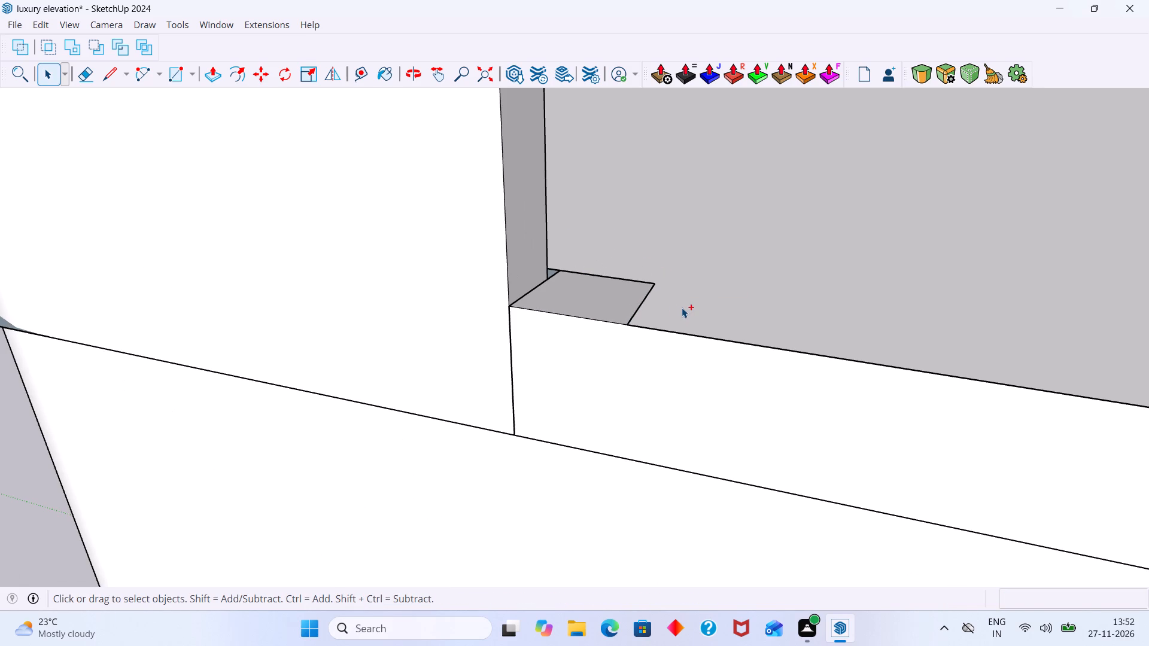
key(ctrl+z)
Examine the small ledge, the curved corner wall and the adjoining parapet from above, inside and outside.
scroll(639, 315, down, 4)
middle_drag(619, 326, 245, 488)
middle_drag(618, 354, 574, 246)
scroll(603, 247, down, 10)
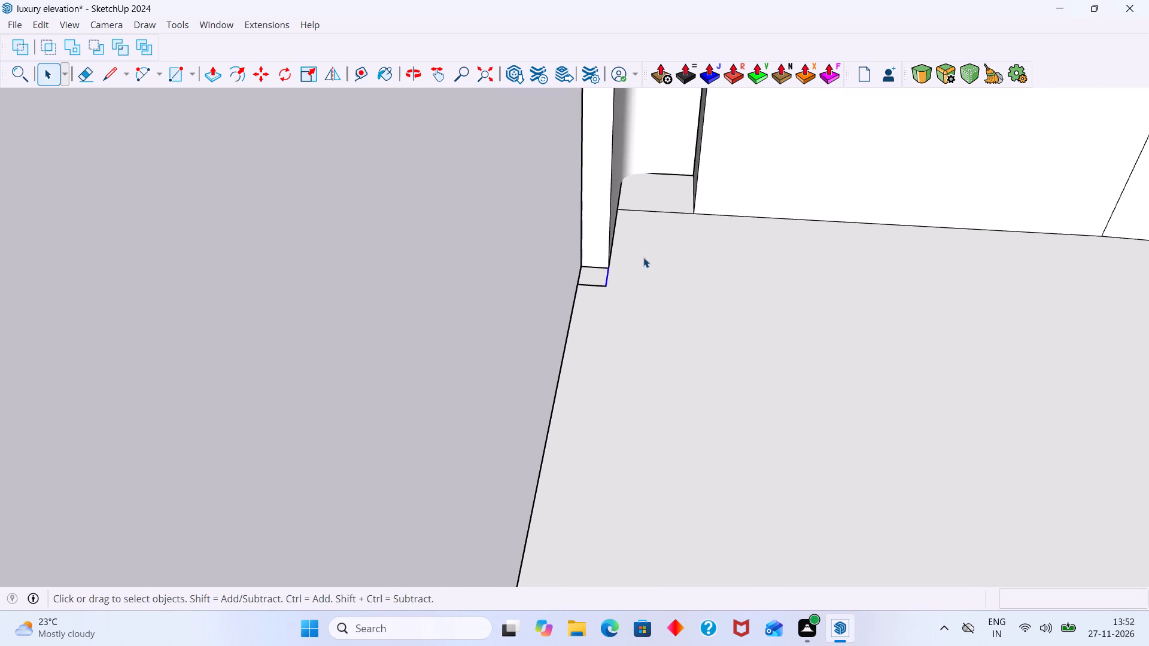
scroll(643, 257, down, 8)
shift+middle_drag(715, 229, 724, 385)
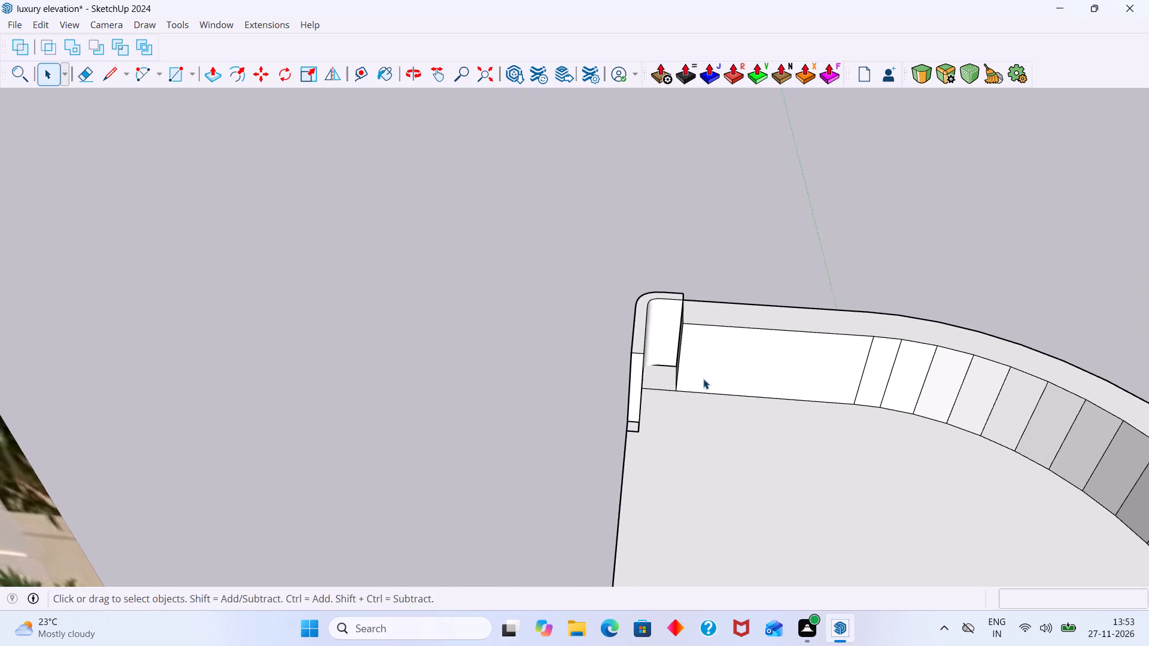
middle_drag(703, 379, 777, 349)
scroll(695, 330, up, 10)
middle_drag(671, 311, 846, 316)
middle_drag(750, 330, 862, 351)
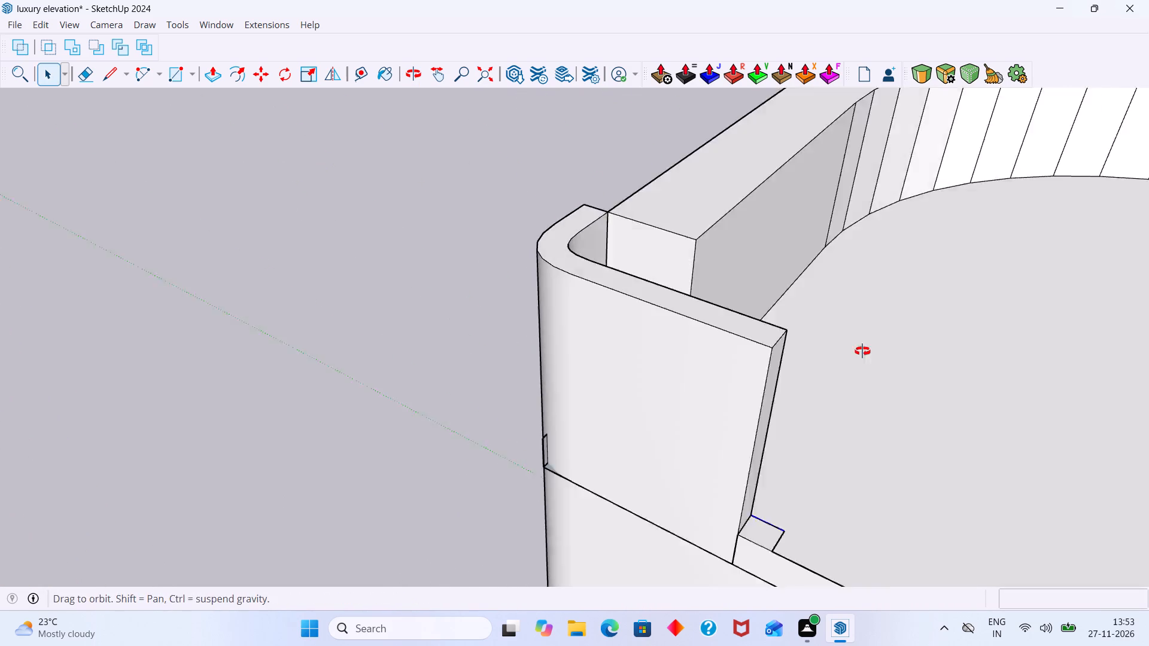
middle_drag(862, 351, 879, 354)
middle_drag(592, 353, 835, 352)
middle_drag(446, 349, 921, 334)
middle_drag(554, 332, 747, 312)
scroll(746, 352, down, 4)
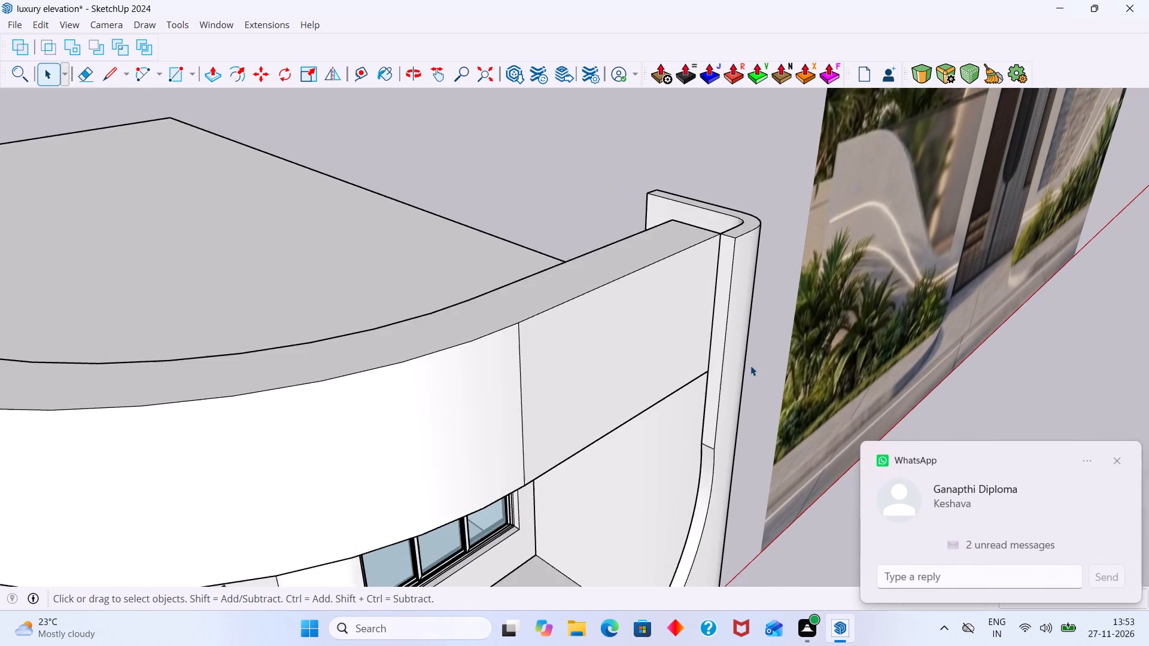
middle_drag(744, 364, 597, 371)
middle_drag(620, 386, 446, 389)
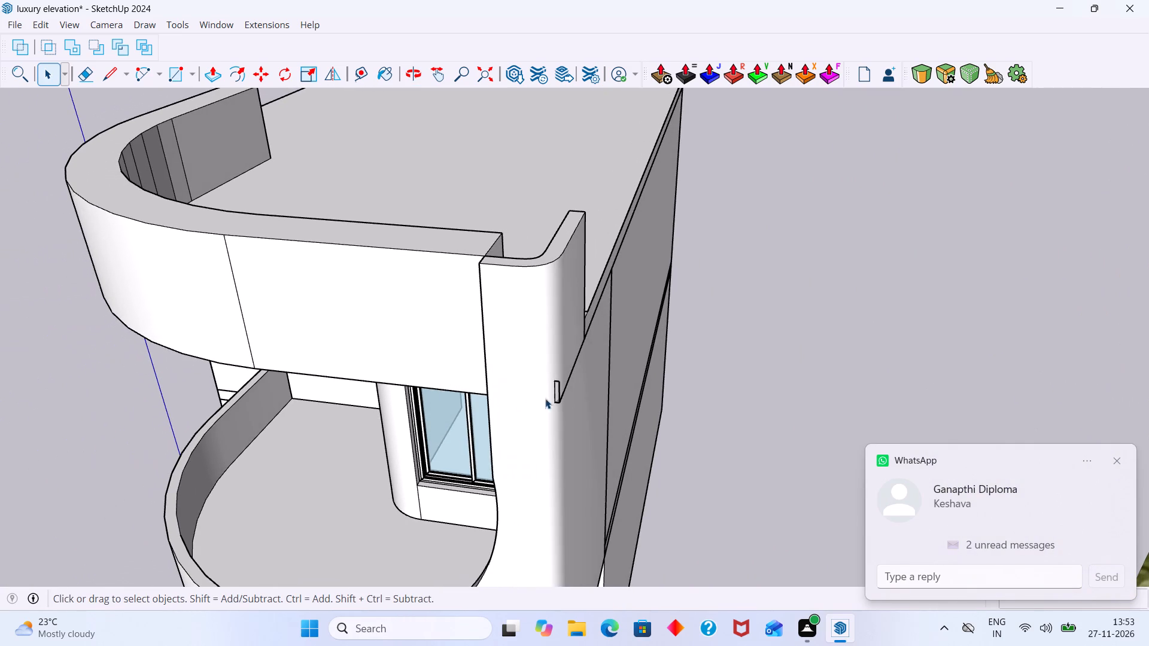
Start a reply to the incoming WhatsApp message.
click(999, 580)
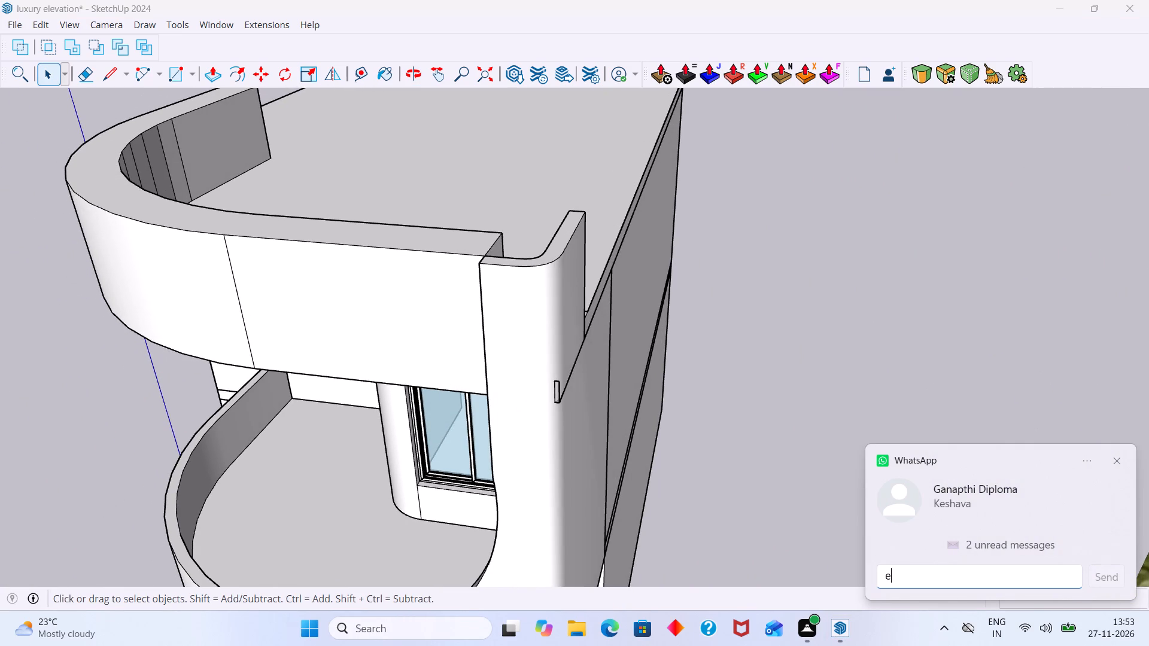
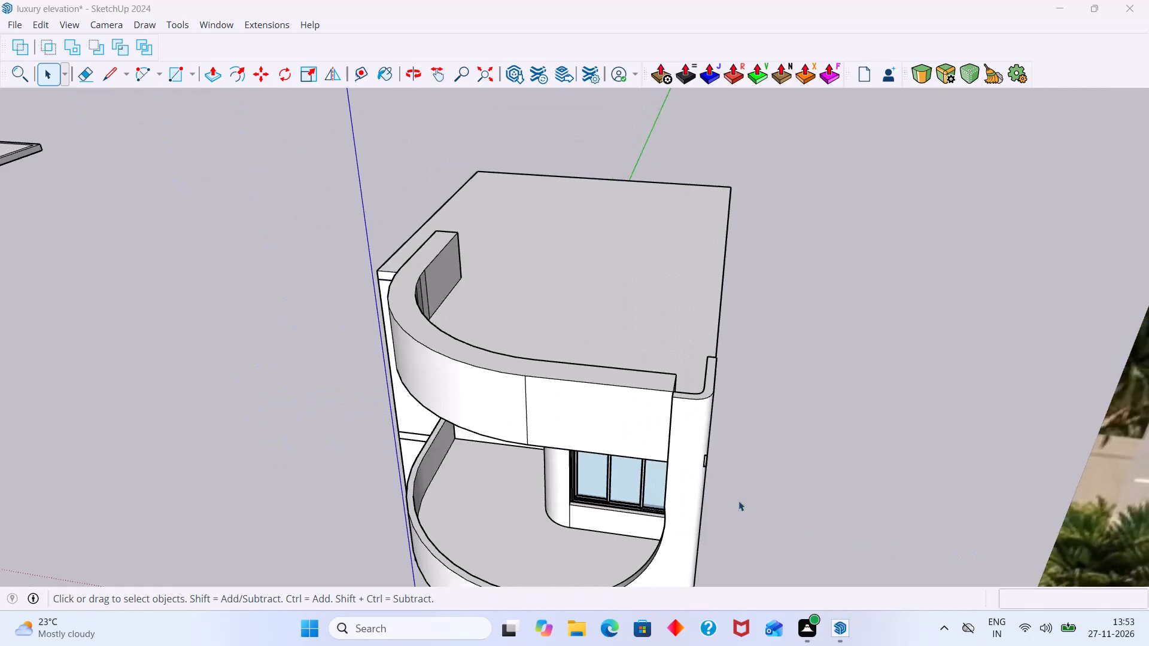
Examine the building's curved parapets, corner wall and roof slab from above, the front and the side.
scroll(743, 495, up, 5)
scroll(722, 476, down, 13)
middle_drag(700, 491, 729, 426)
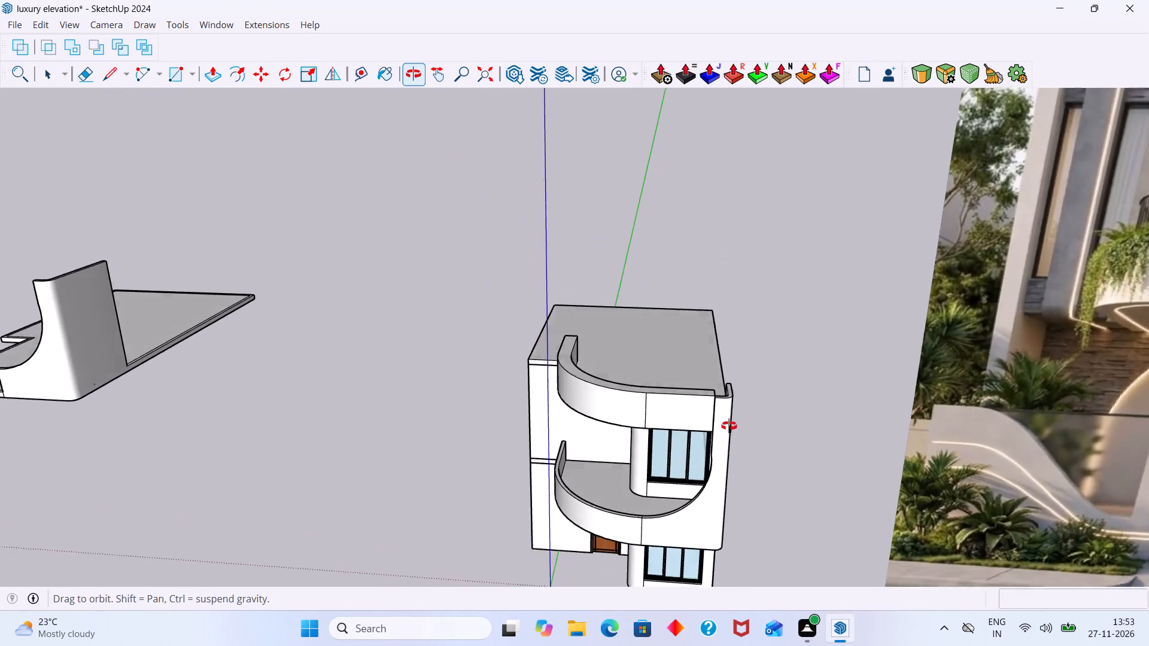
middle_drag(729, 426, 750, 336)
scroll(744, 338, down, 5)
scroll(715, 382, up, 7)
middle_drag(708, 428, 686, 430)
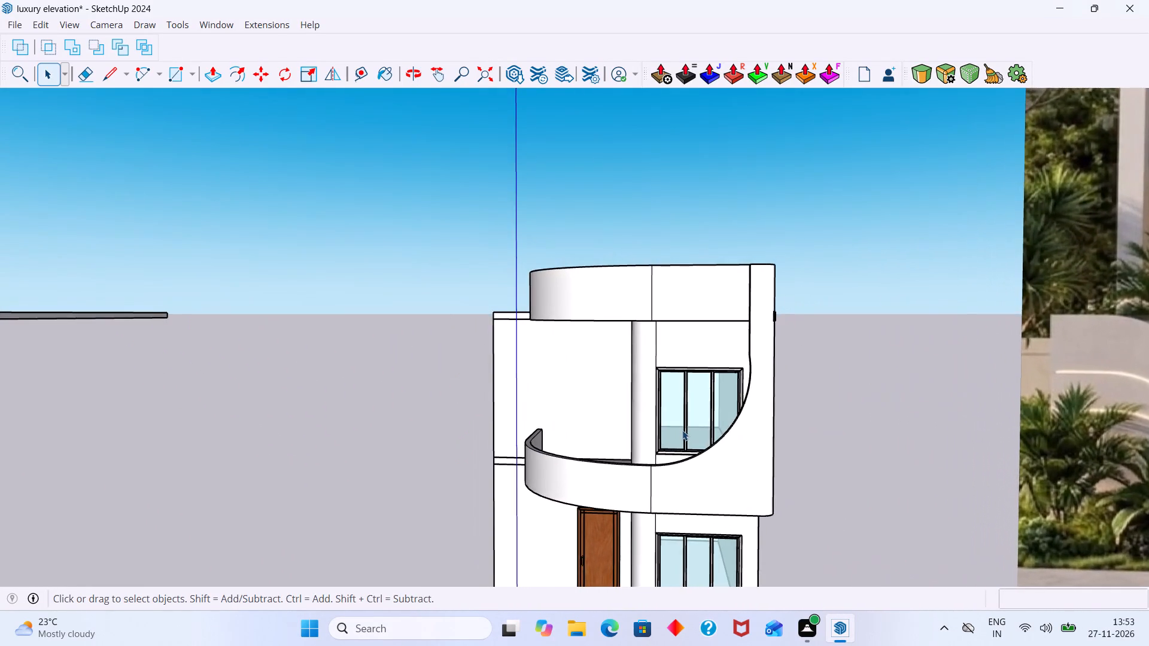
scroll(682, 430, down, 2)
middle_drag(591, 408, 777, 439)
scroll(580, 345, up, 5)
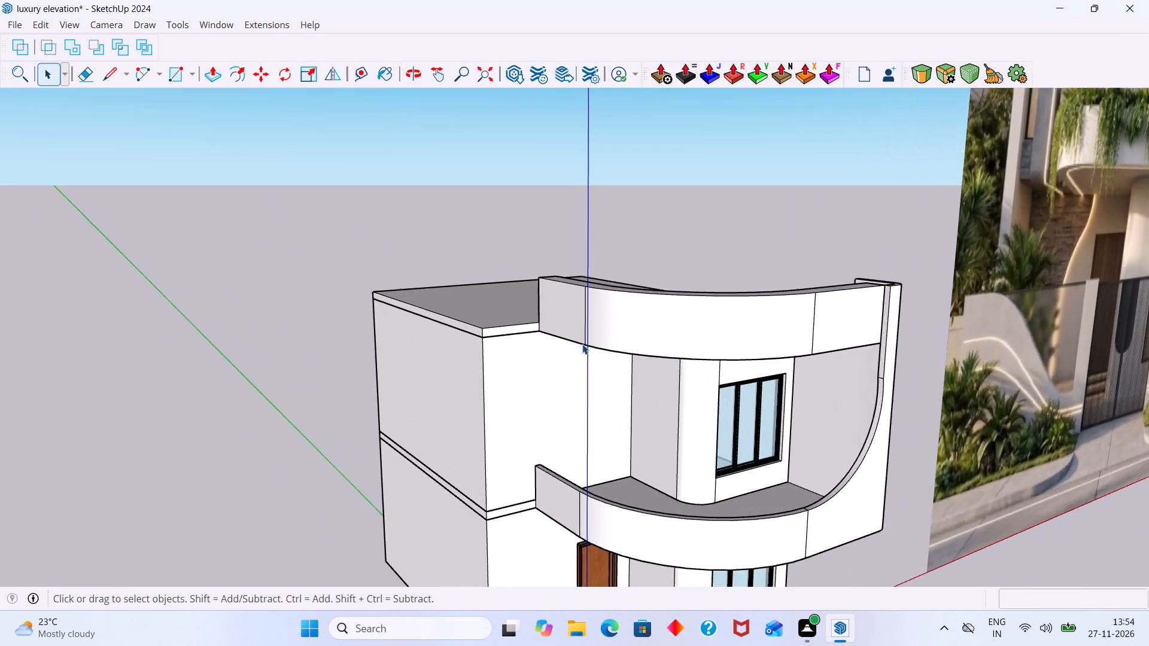
scroll(582, 344, up, 5)
scroll(557, 342, down, 16)
middle_drag(653, 351, 433, 353)
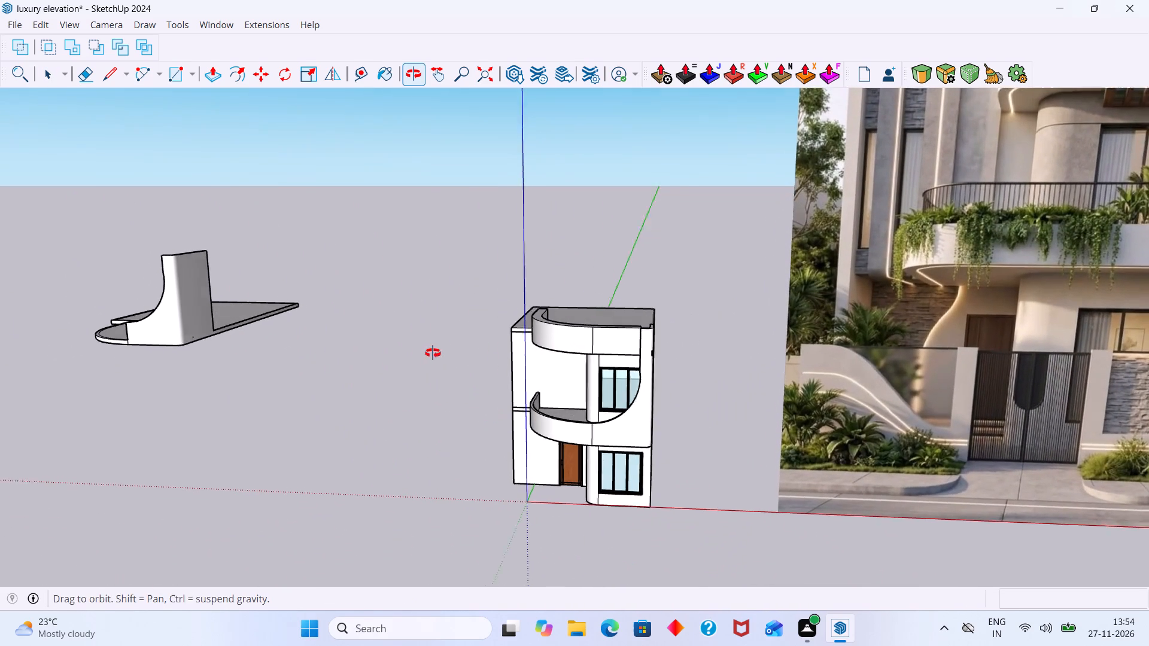
middle_drag(433, 353, 429, 353)
Delete the spare balcony slab with its curved corner wall standing apart from the building.
scroll(530, 394, up, 1)
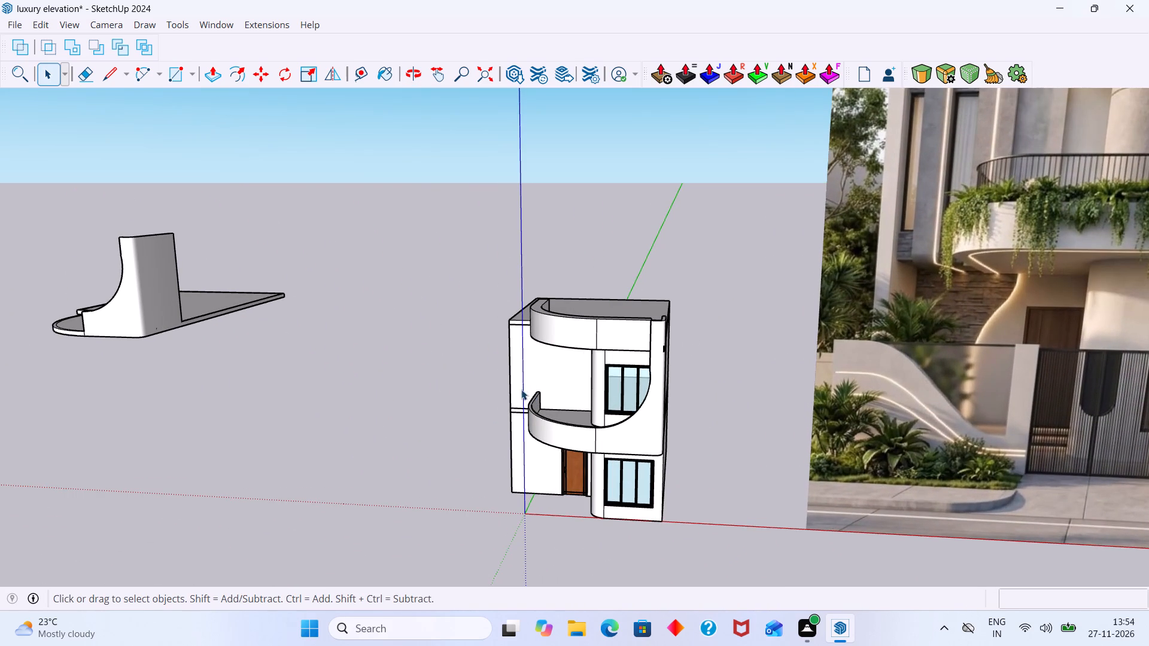
scroll(574, 391, down, 8)
middle_drag(639, 400, 660, 385)
scroll(595, 401, up, 1)
scroll(377, 361, up, 1)
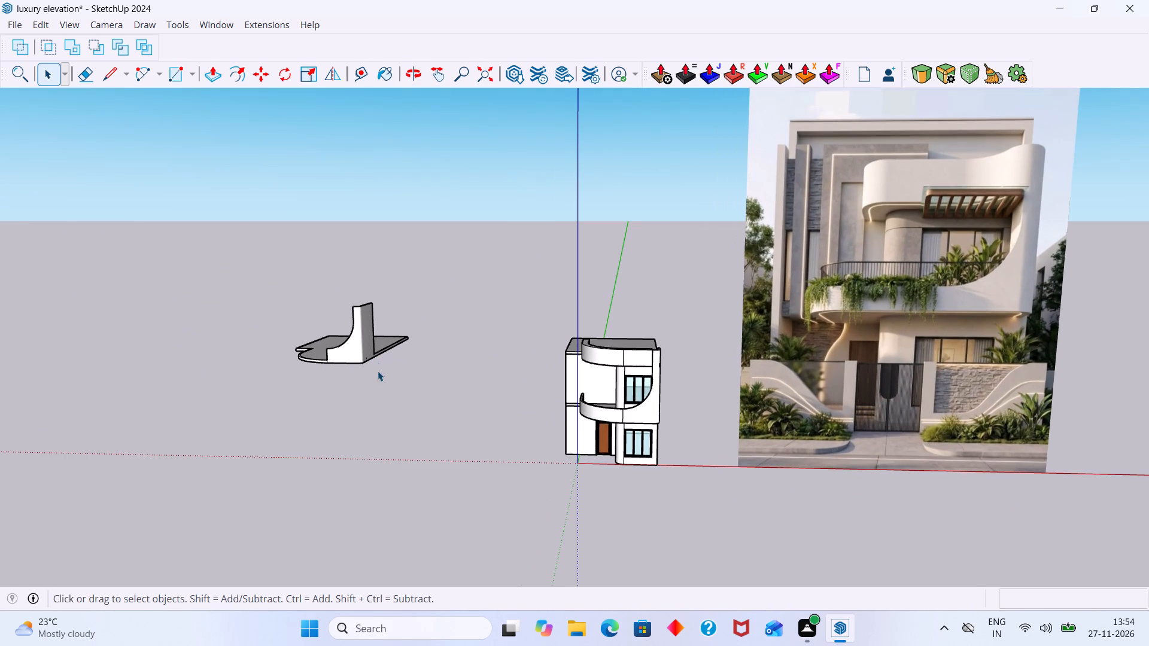
drag(411, 382, 322, 289)
key(Delete)
Save the model as luxury elevation in the Documents folder, replacing the existing file.
scroll(402, 303, down, 5)
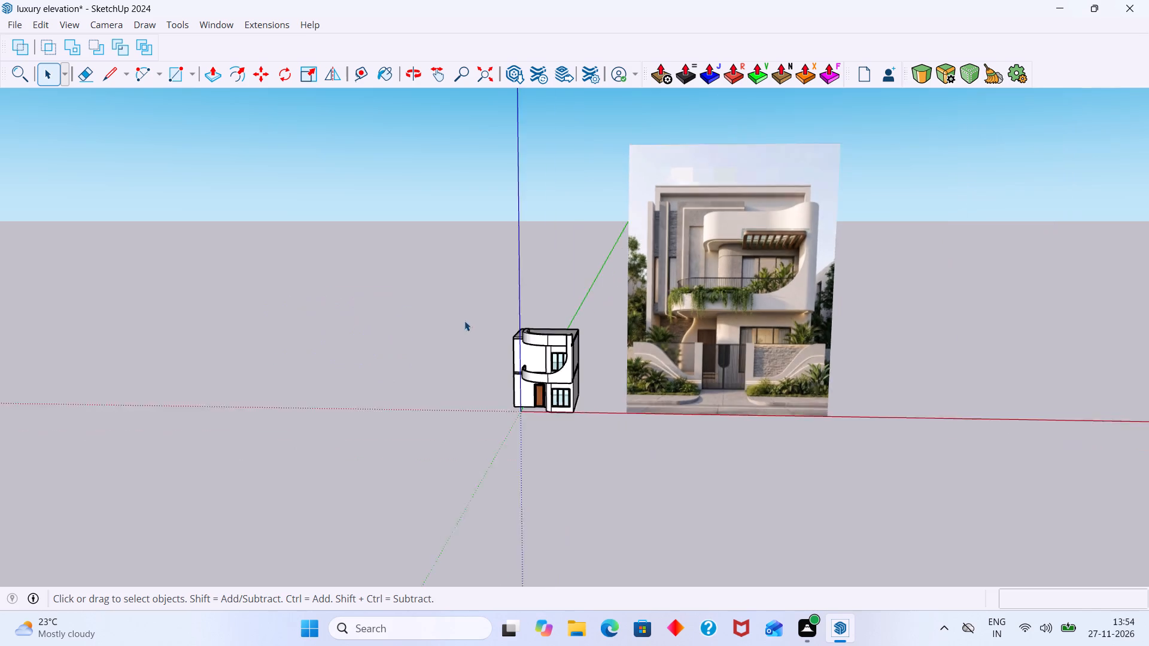
scroll(464, 321, down, 3)
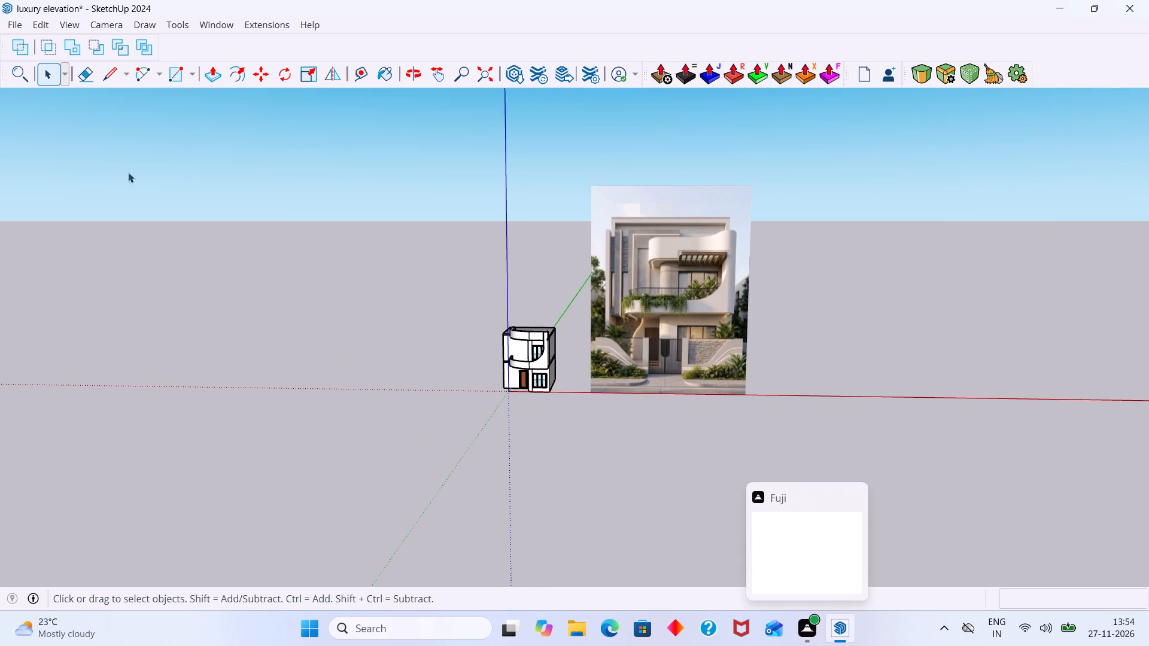
click(26, 26)
click(17, 23)
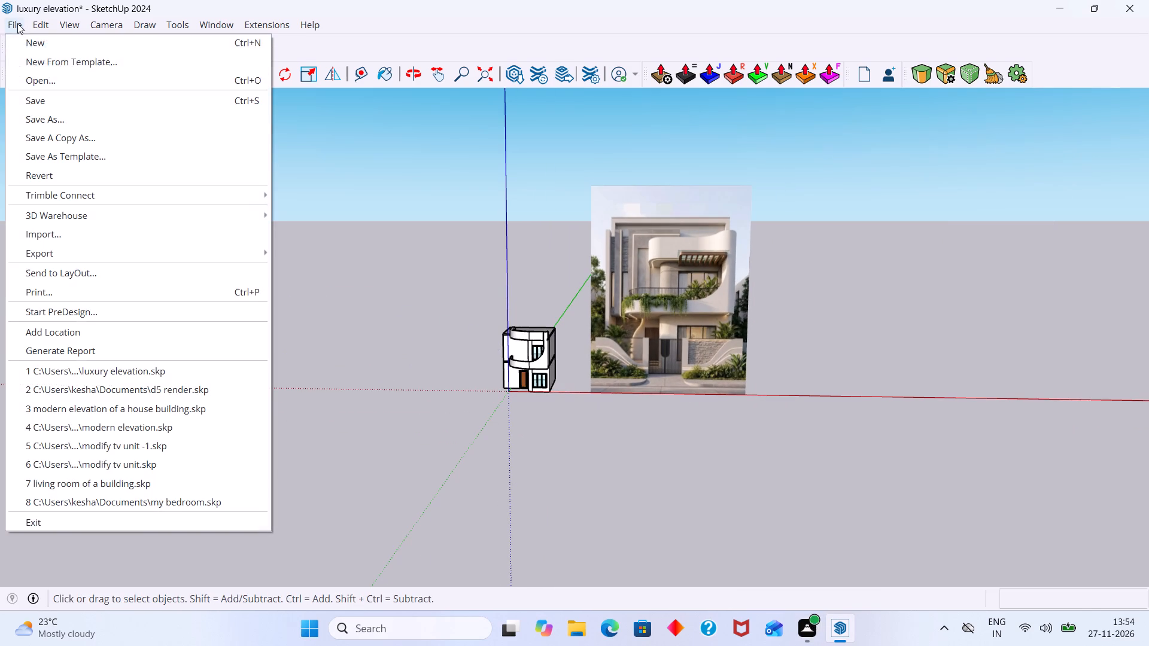
click(37, 100)
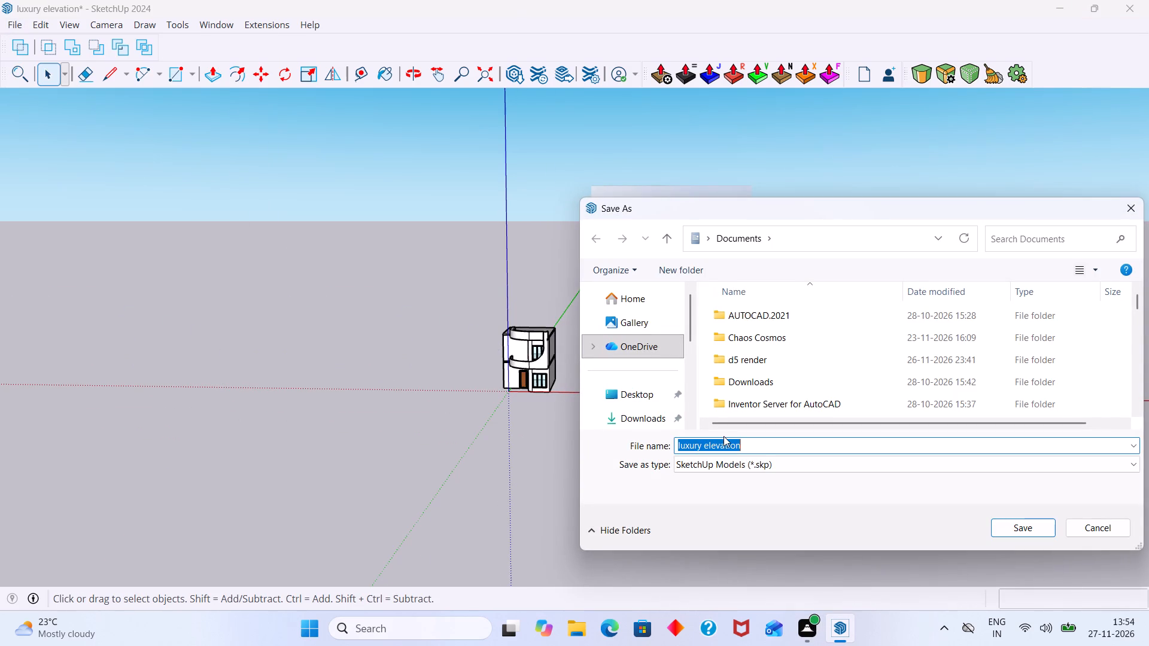
click(1026, 530)
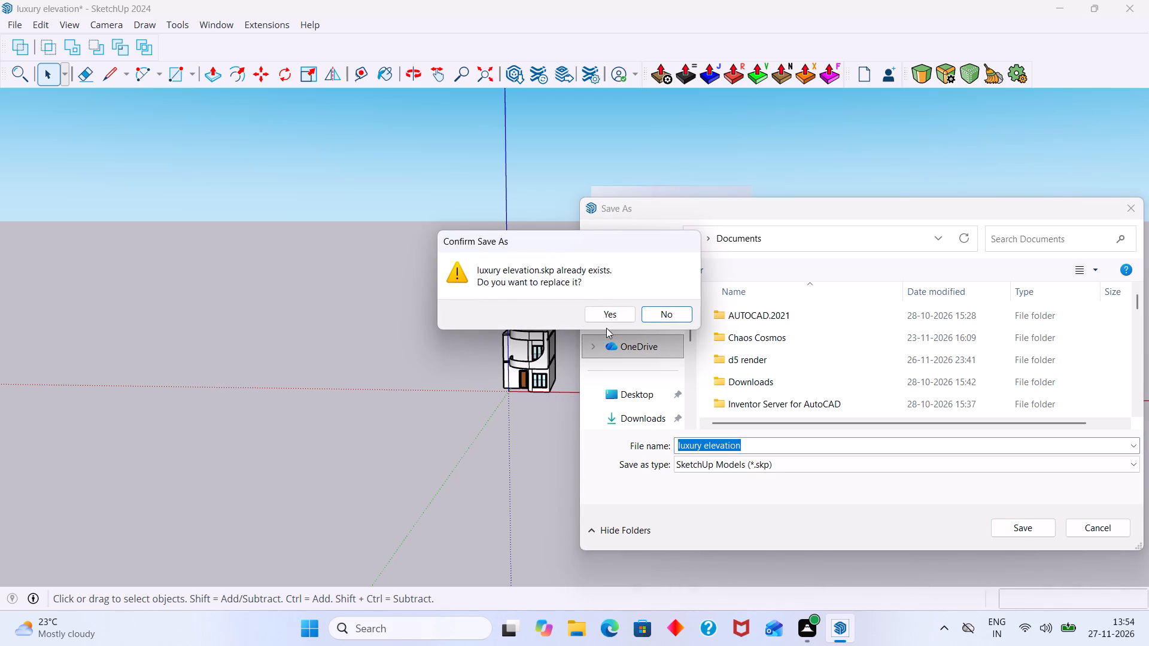
click(607, 318)
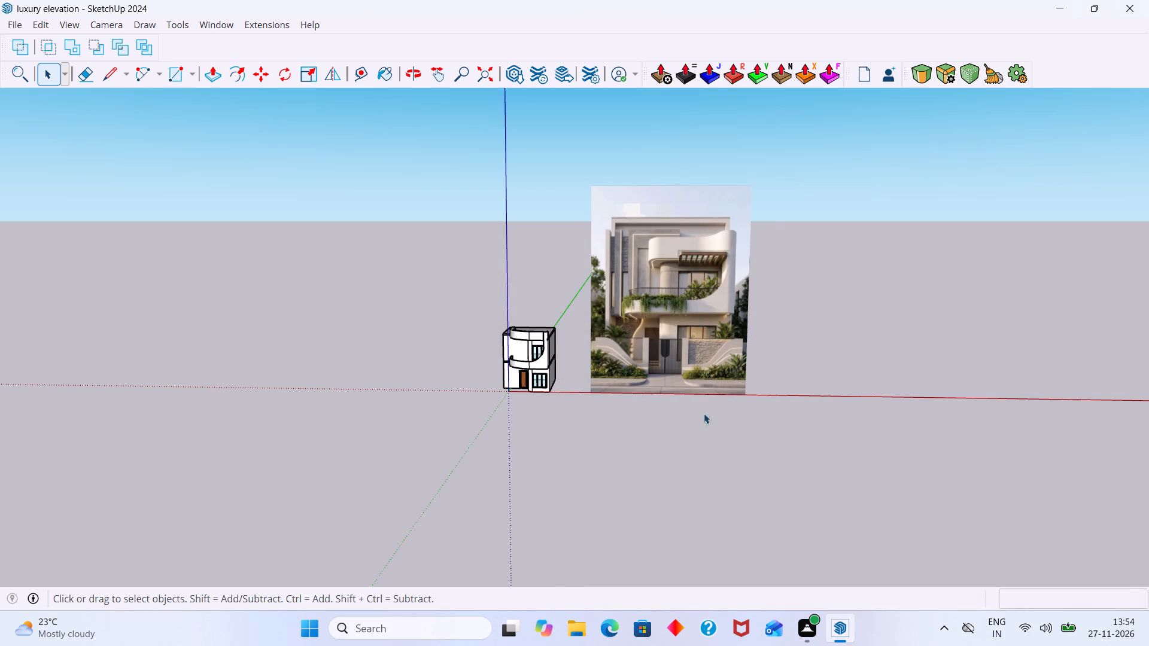
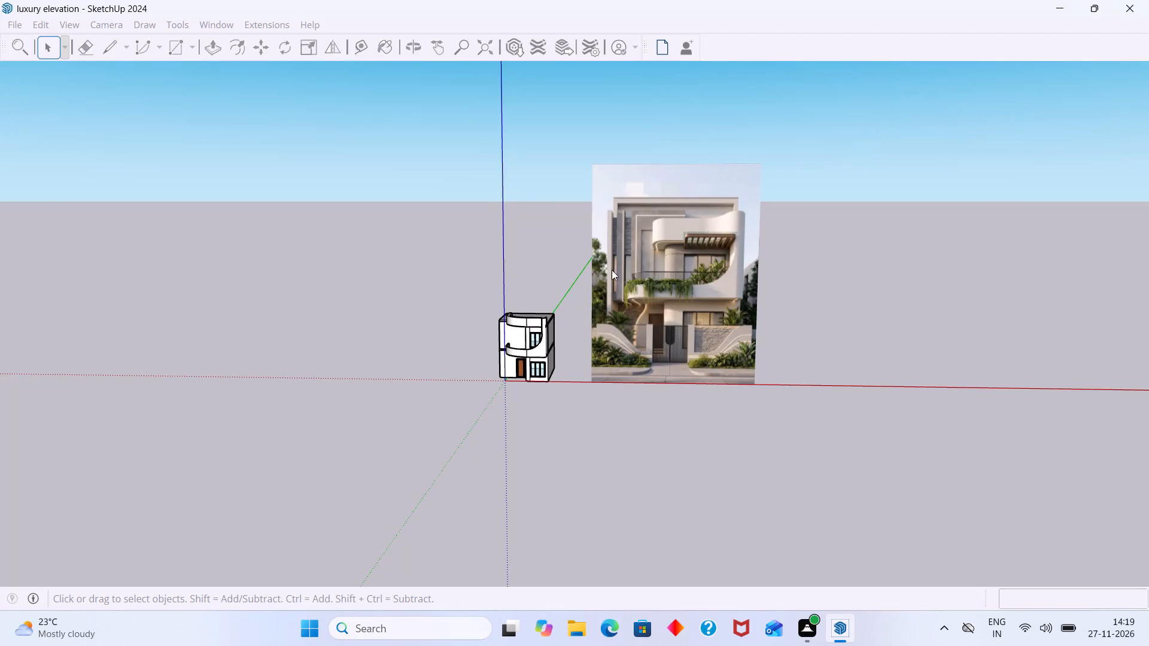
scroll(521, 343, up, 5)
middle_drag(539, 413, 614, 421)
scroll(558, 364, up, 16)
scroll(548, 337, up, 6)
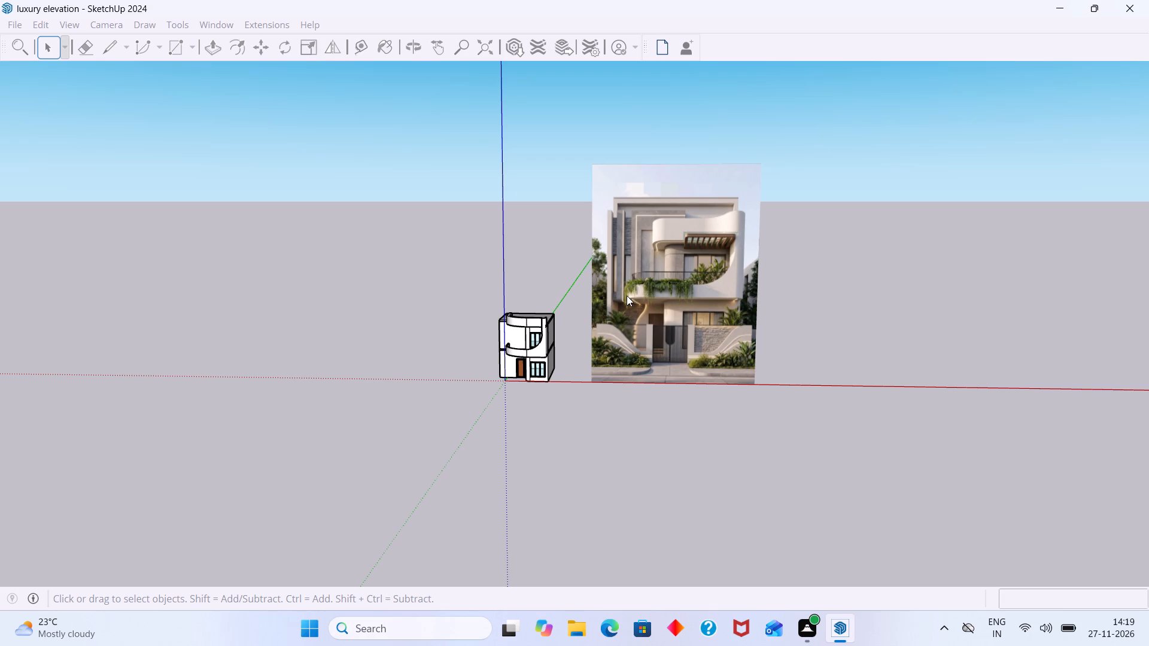
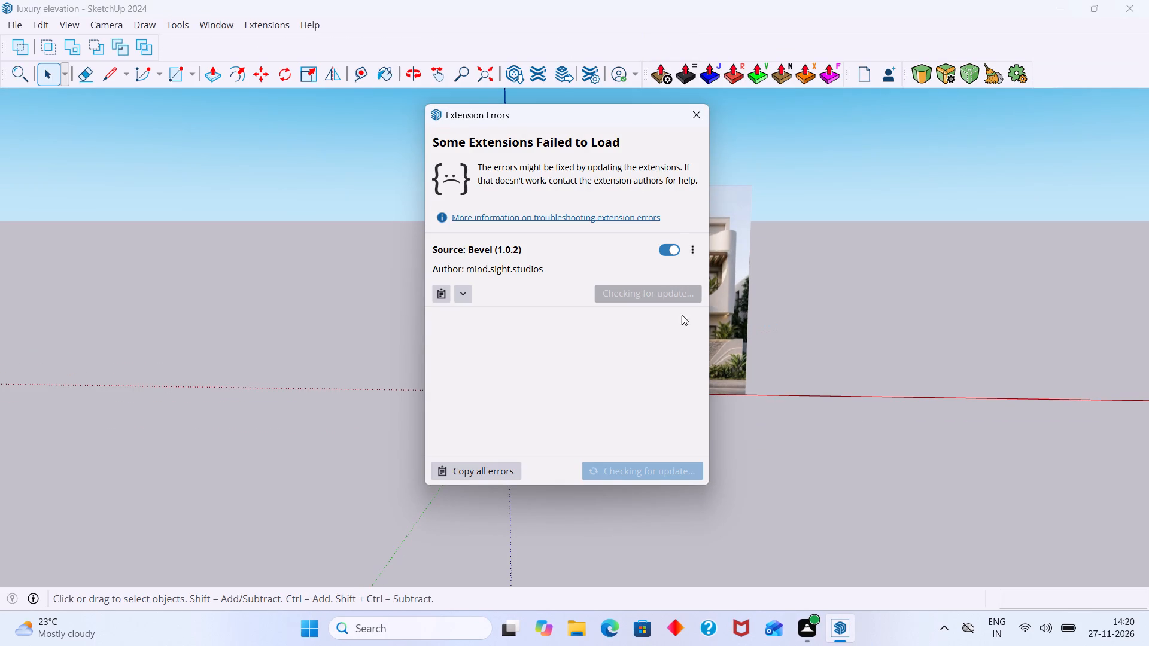
Dismiss the extension error report and ignore the available extension updates.
click(692, 117)
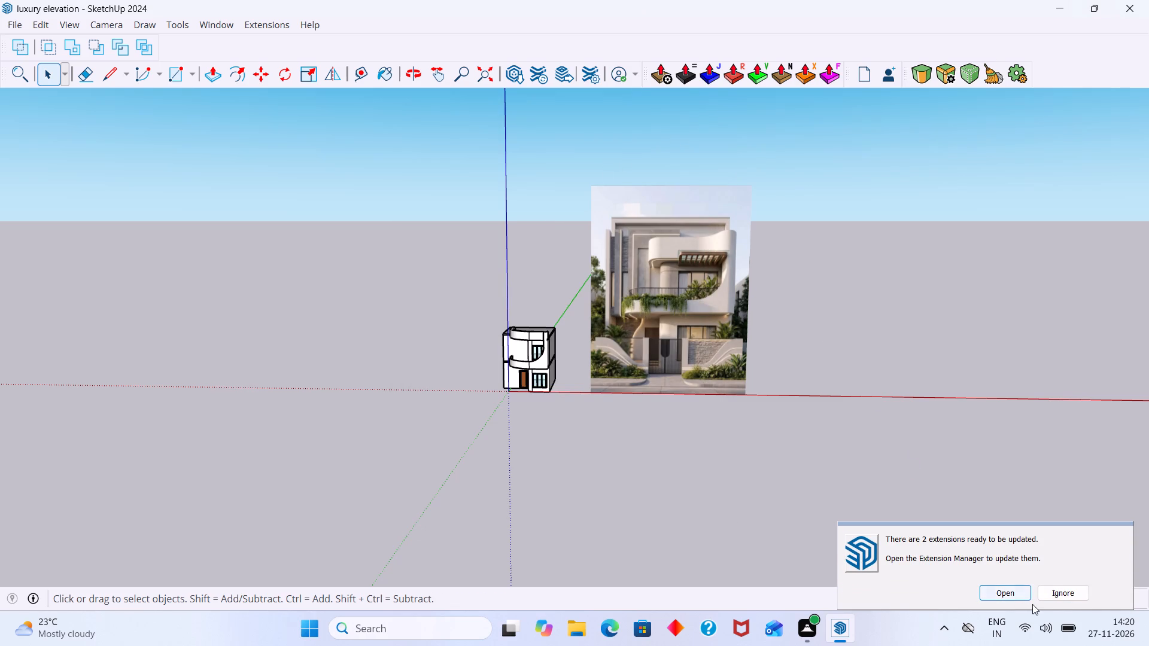
click(1059, 595)
Delete the leftover vertical edge of the roof slab group that protrudes through the curved corner wall, and leave the group.
scroll(563, 358, up, 11)
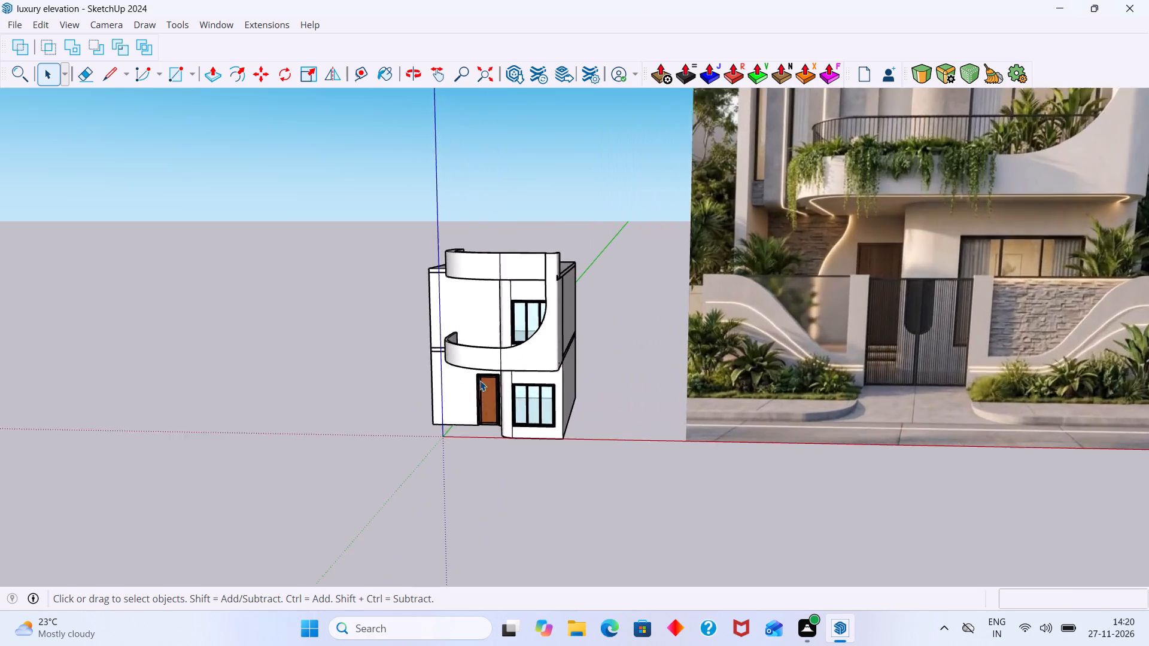
middle_drag(480, 380, 673, 405)
scroll(619, 379, up, 5)
middle_drag(420, 379, 181, 414)
scroll(481, 356, up, 1)
middle_drag(469, 354, 381, 351)
scroll(559, 175, up, 3)
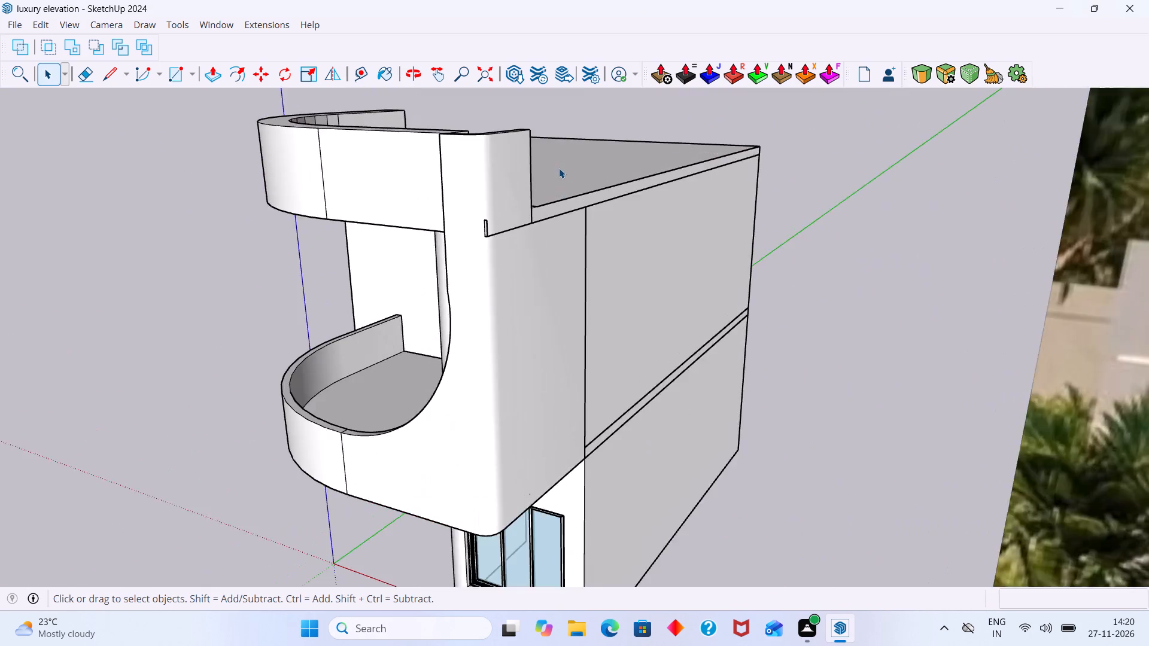
scroll(559, 168, up, 10)
middle_drag(436, 318, 478, 336)
scroll(402, 309, up, 8)
middle_drag(473, 324, 510, 334)
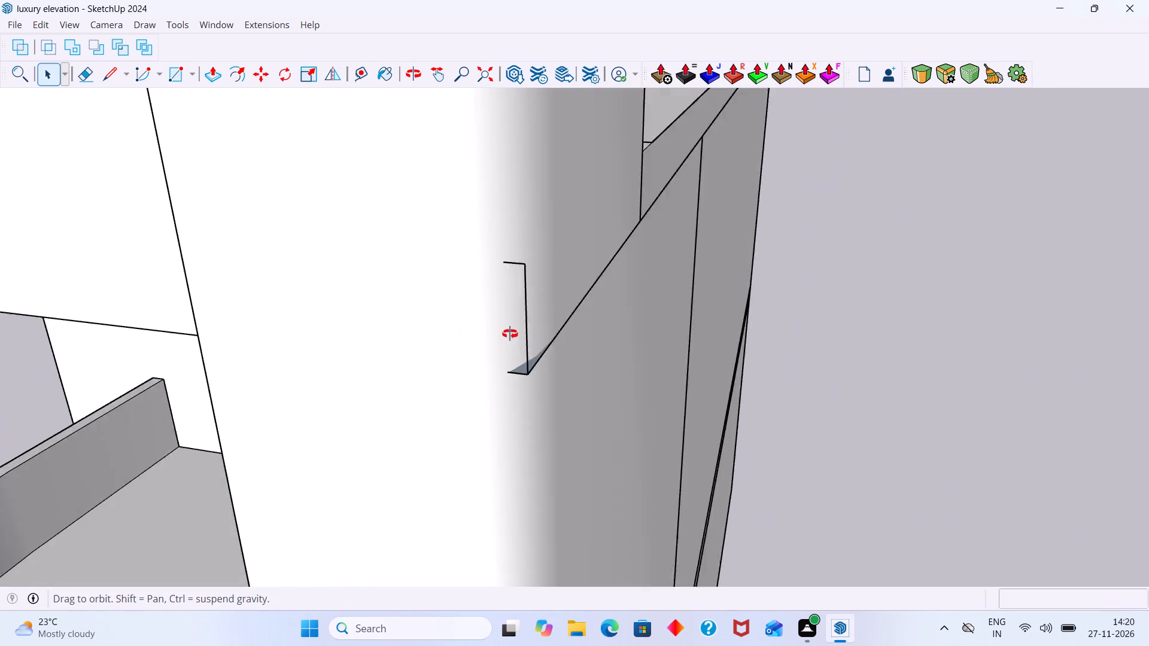
middle_drag(510, 334, 522, 340)
scroll(549, 286, up, 4)
middle_drag(543, 304, 579, 312)
scroll(584, 313, up, 4)
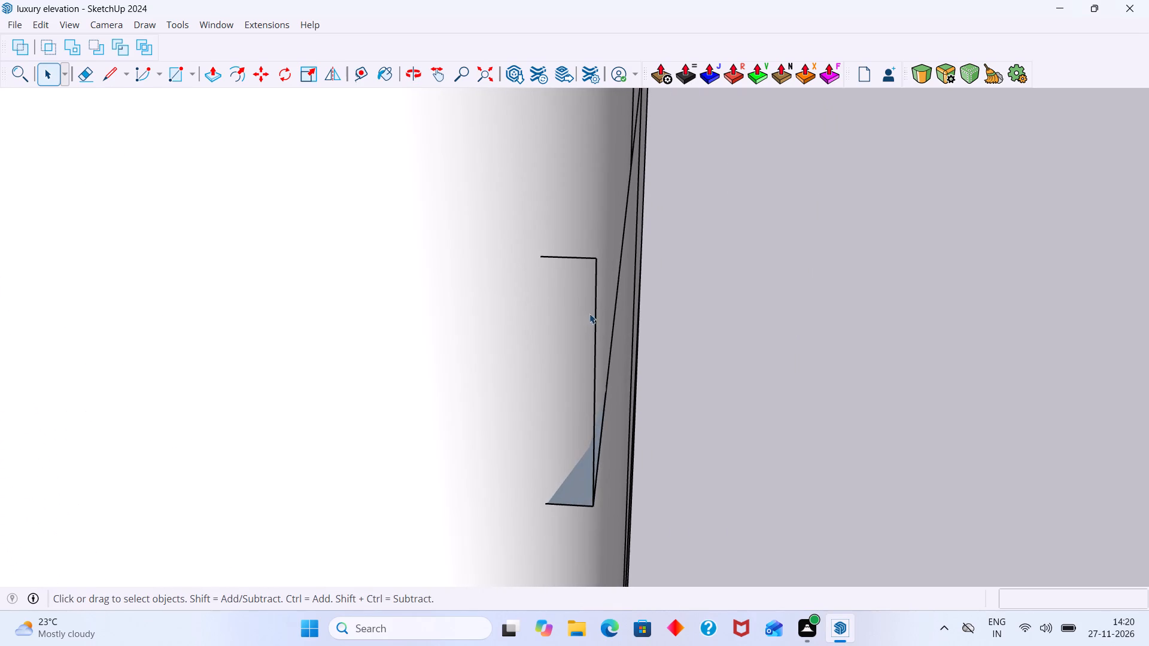
click(594, 312)
double_click(594, 316)
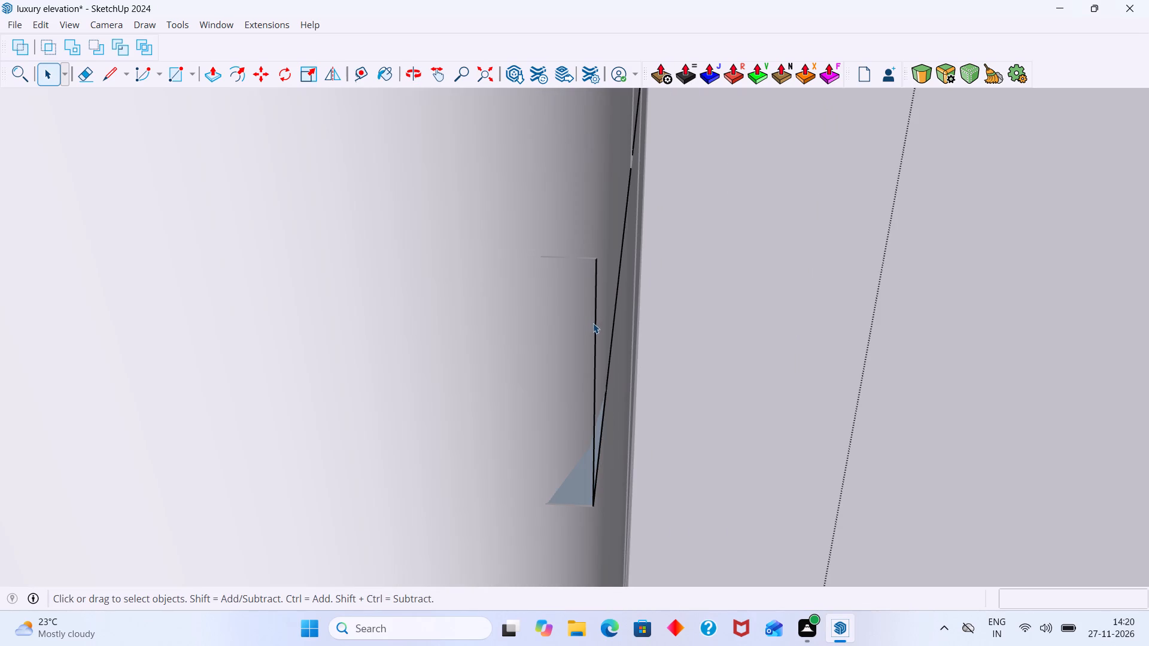
click(595, 325)
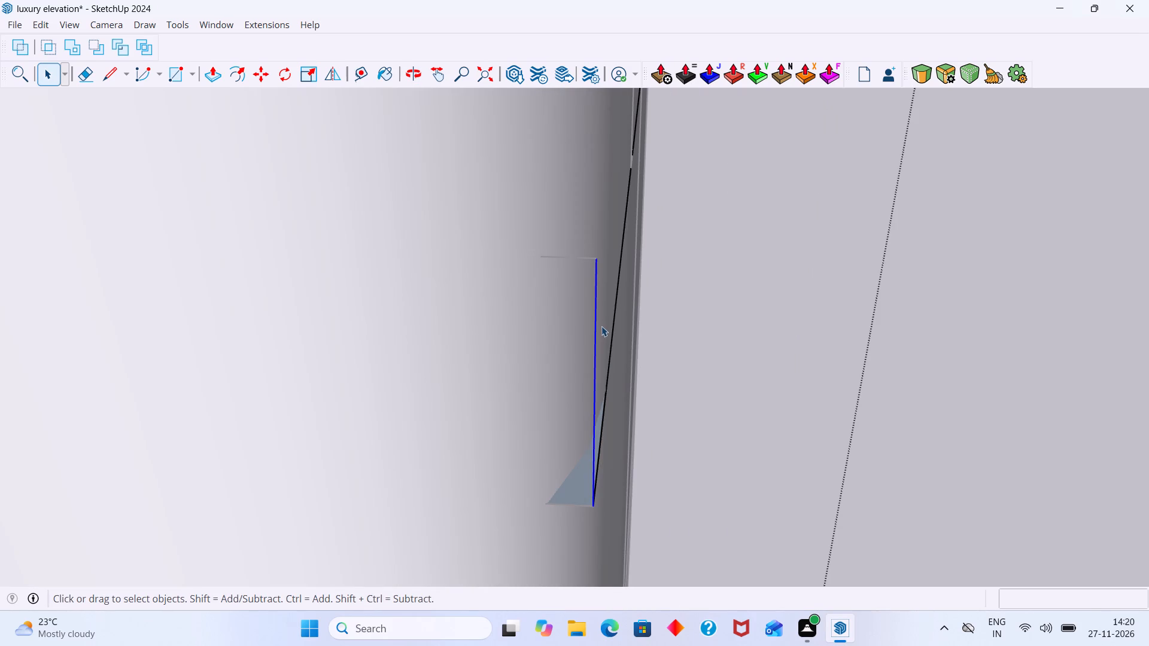
key(Delete)
scroll(601, 334, down, 18)
middle_drag(569, 351, 569, 157)
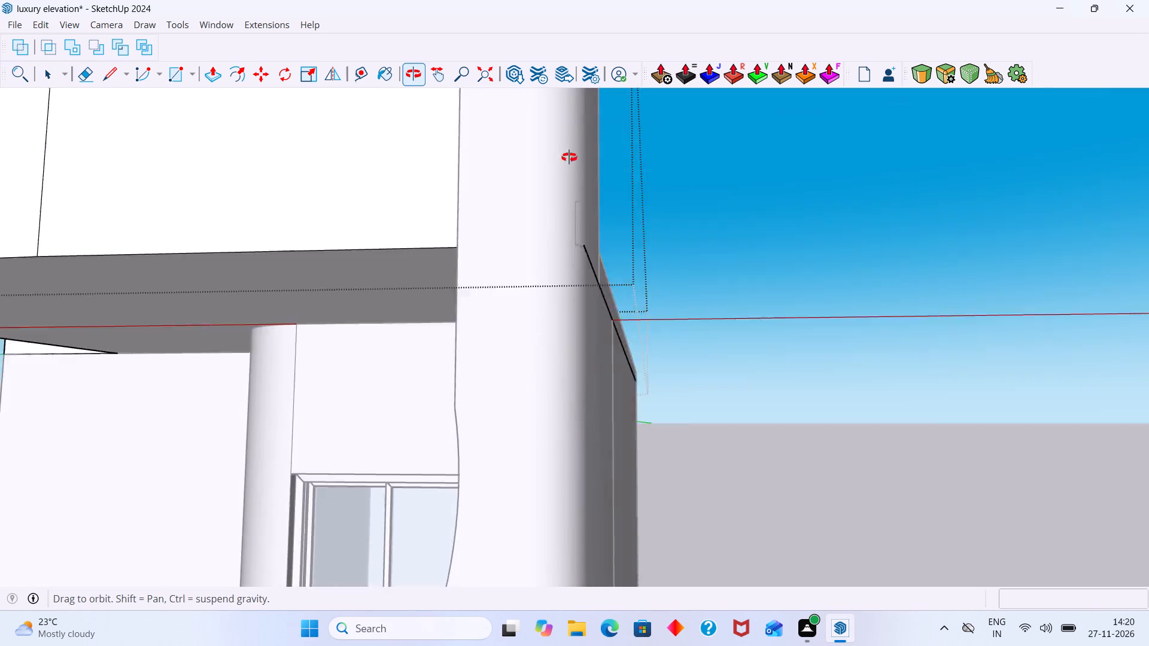
middle_drag(569, 157, 461, 342)
scroll(556, 325, down, 6)
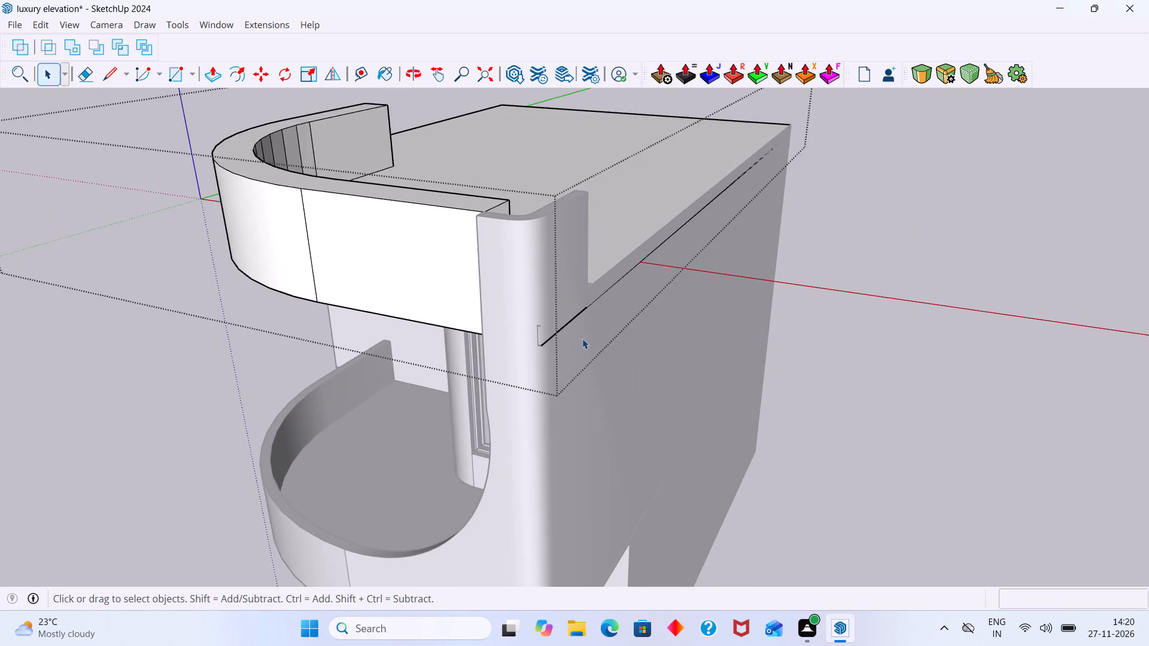
scroll(582, 339, down, 7)
click(759, 311)
Inside the roof slab group, trace lines along the curved wall where the slab's triangular sliver face pokes through the corner.
scroll(555, 325, up, 8)
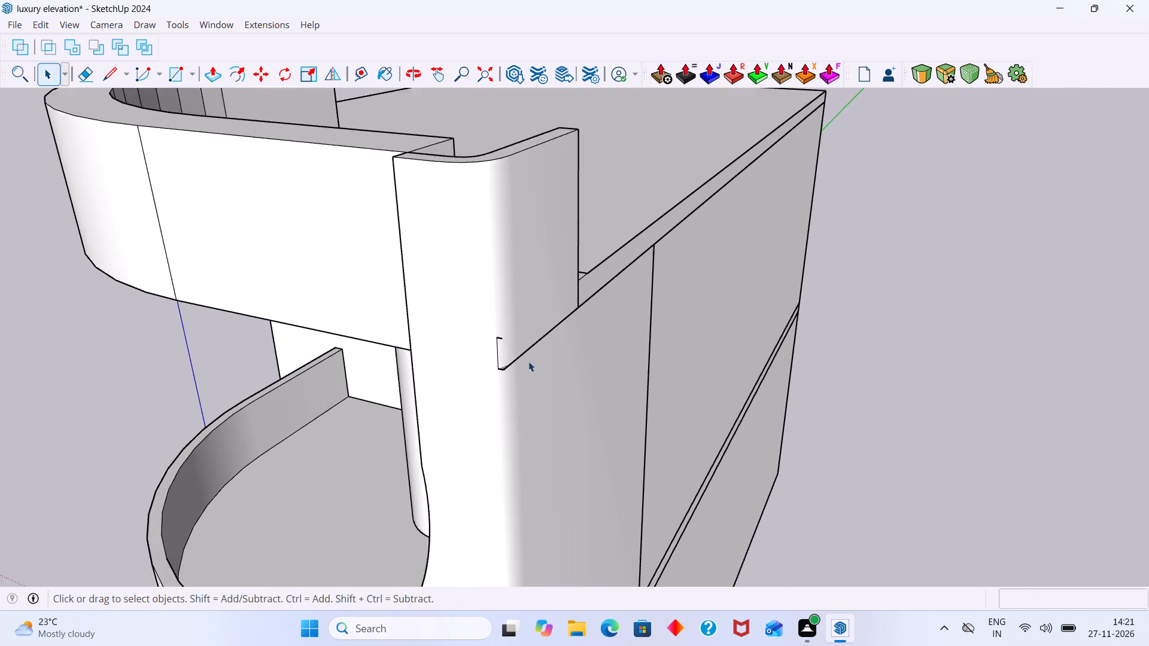
scroll(528, 361, up, 4)
middle_drag(514, 365, 543, 375)
scroll(516, 375, up, 11)
middle_drag(510, 403, 507, 429)
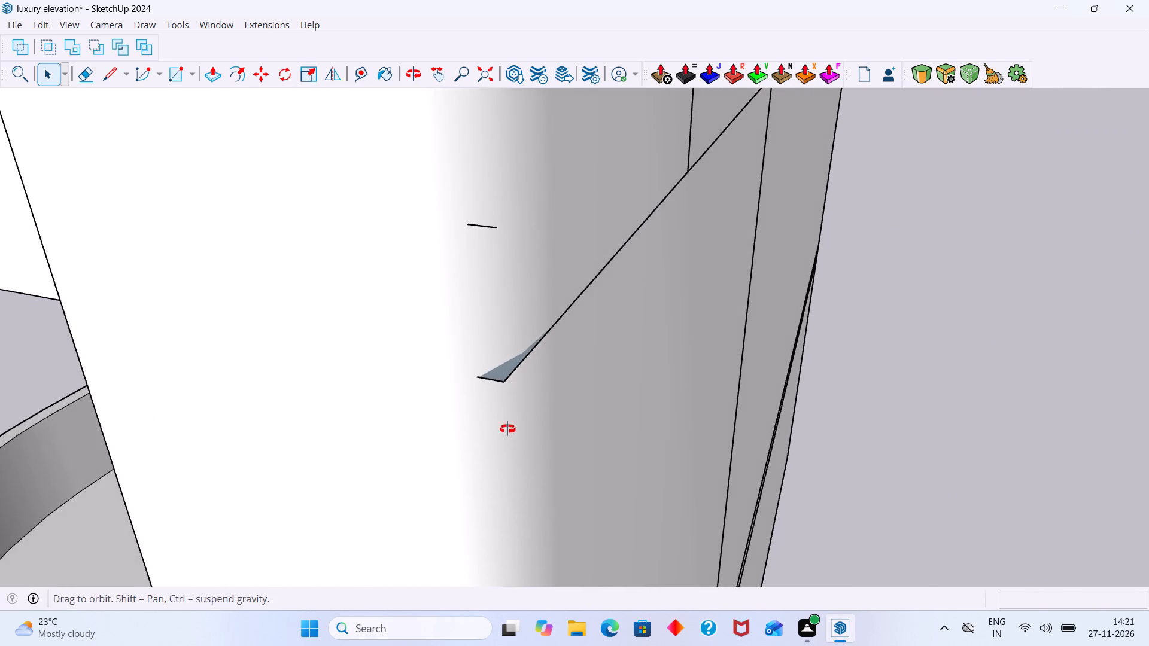
middle_drag(507, 429, 508, 432)
scroll(507, 408, up, 9)
click(510, 402)
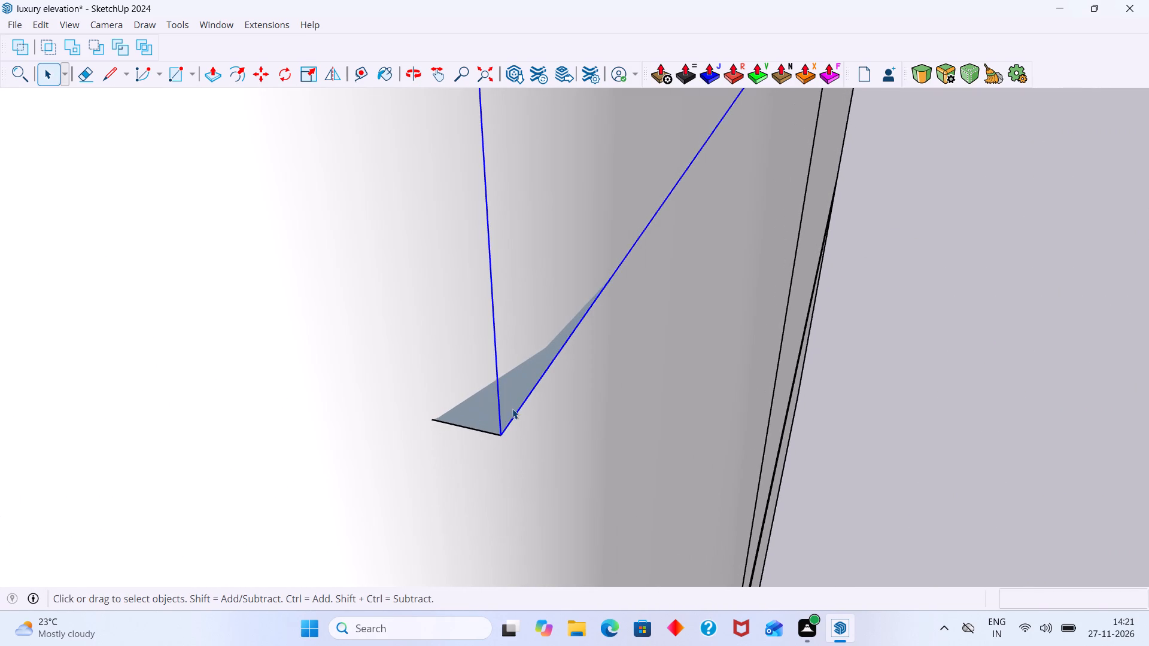
double_click(510, 406)
click(505, 404)
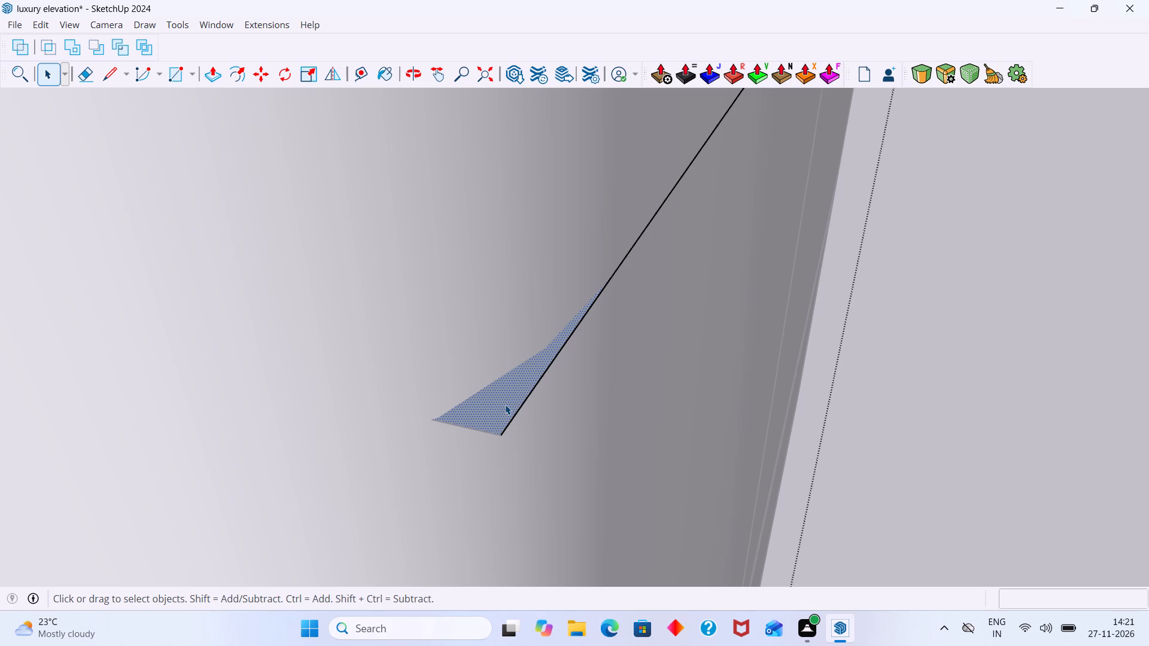
key(l)
scroll(453, 401, up, 12)
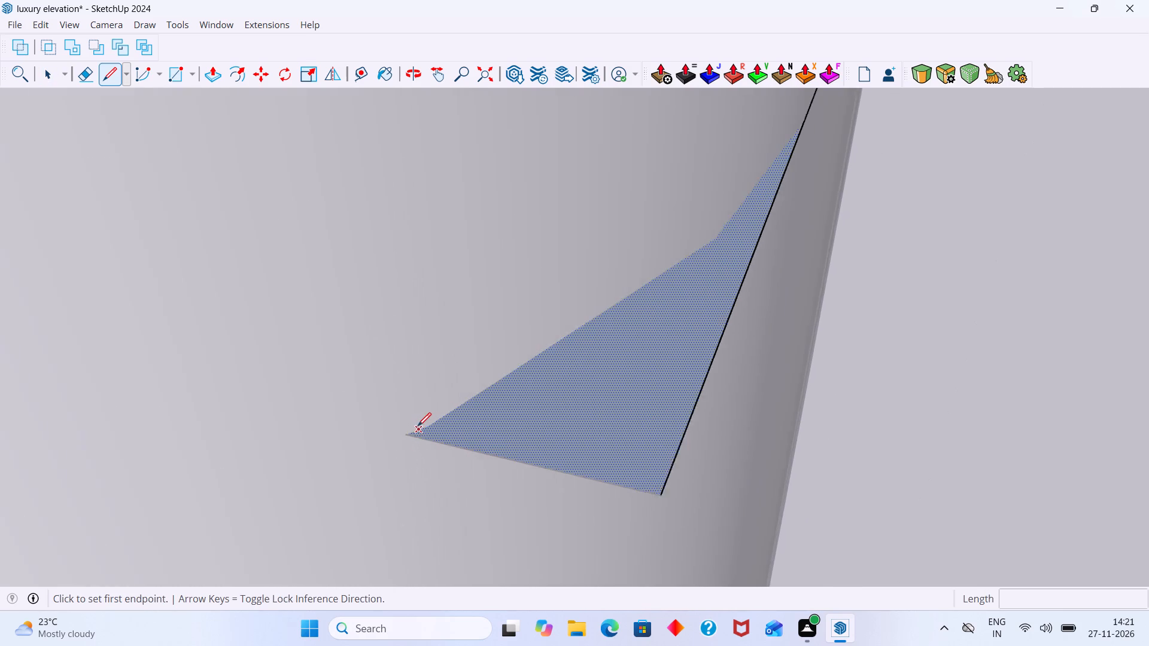
scroll(418, 426, up, 3)
click(404, 437)
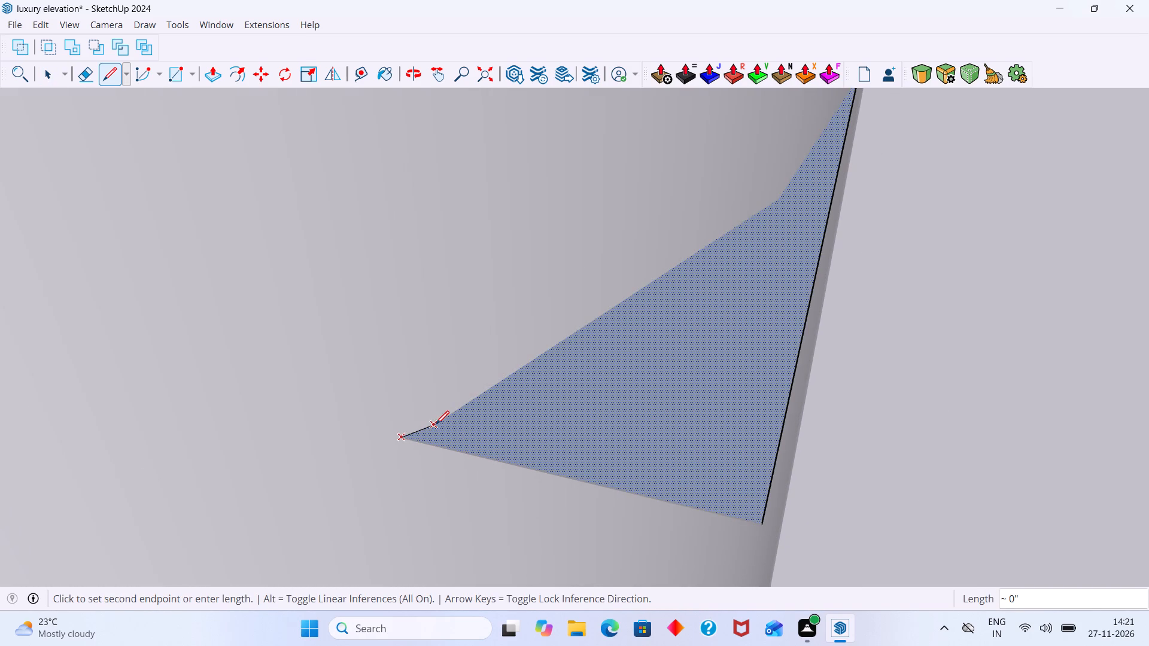
click(437, 424)
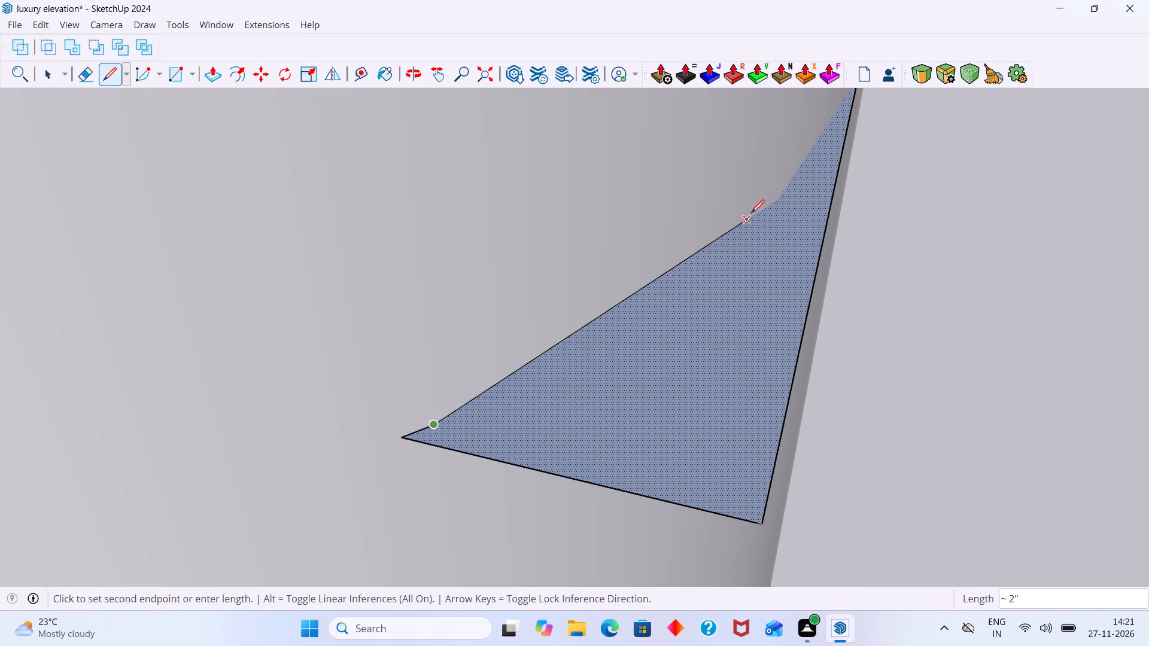
click(780, 196)
scroll(781, 193, up, 1)
middle_drag(780, 193, 733, 205)
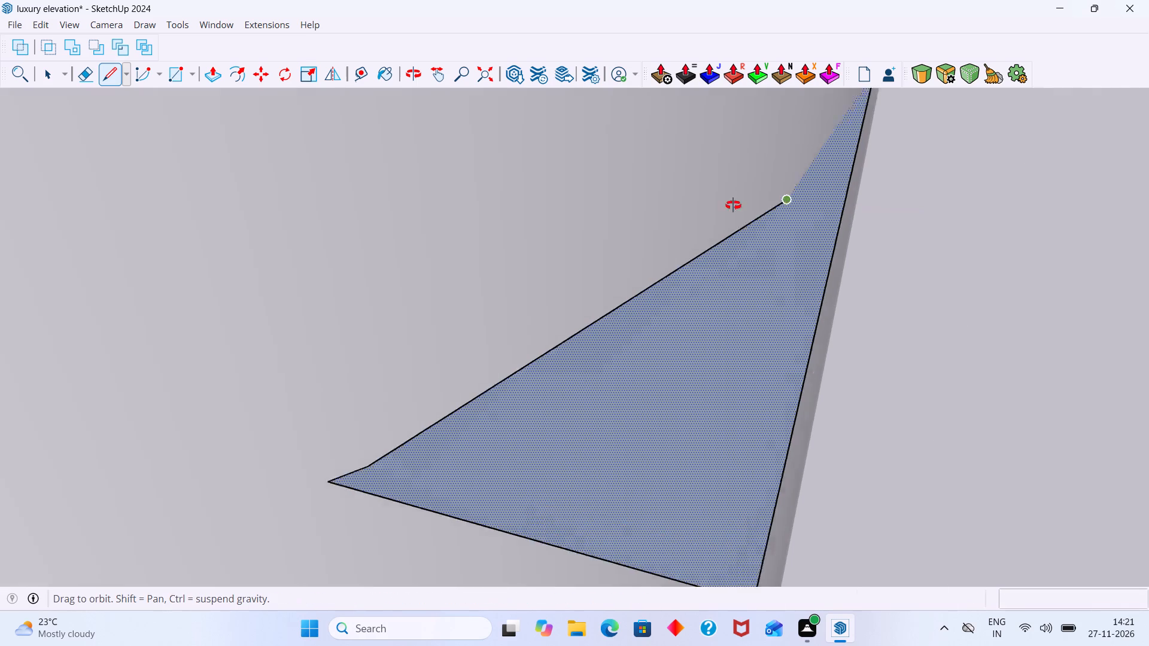
middle_drag(733, 205, 658, 230)
scroll(837, 187, down, 17)
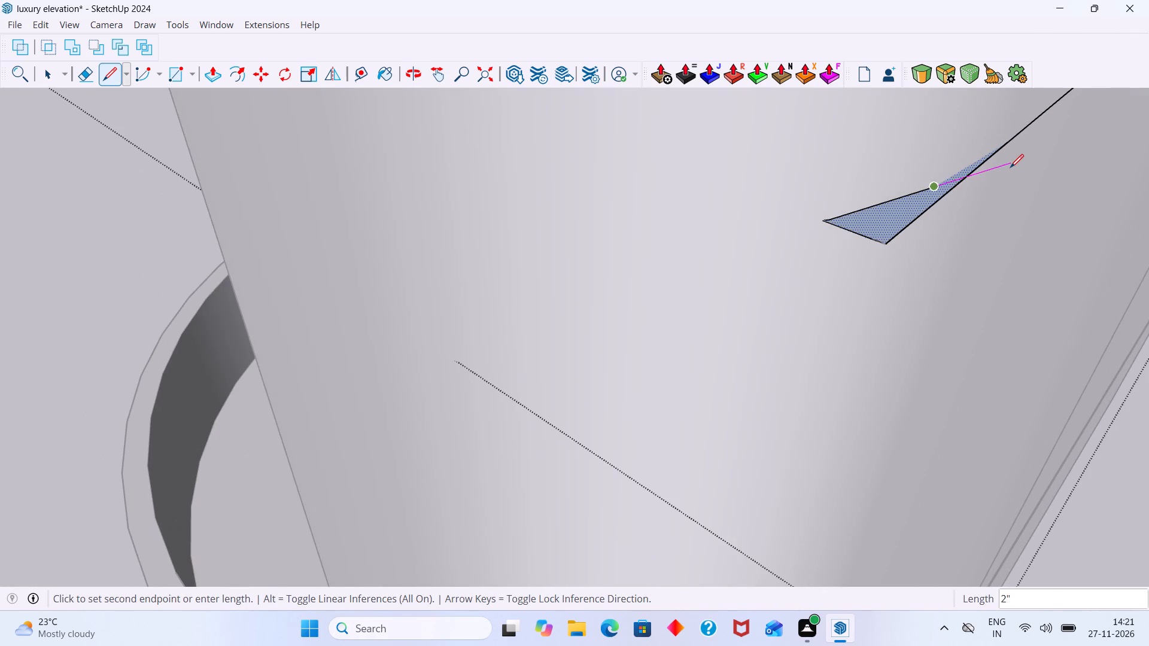
shift+middle_drag(981, 172, 822, 295)
scroll(846, 266, up, 13)
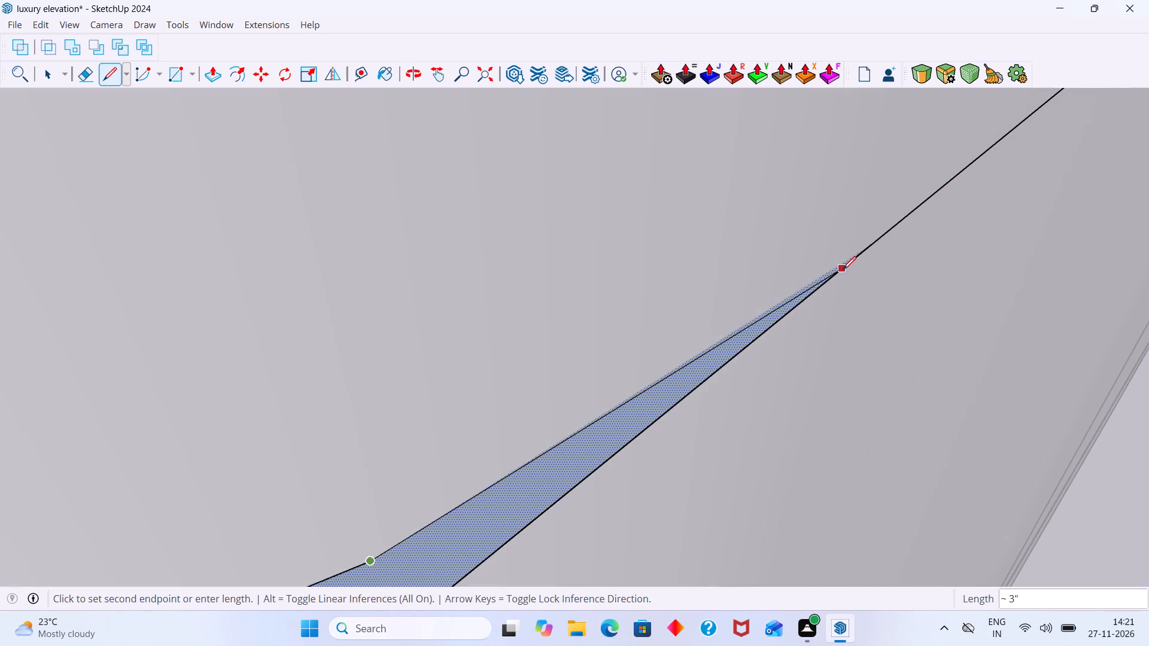
scroll(843, 270, up, 10)
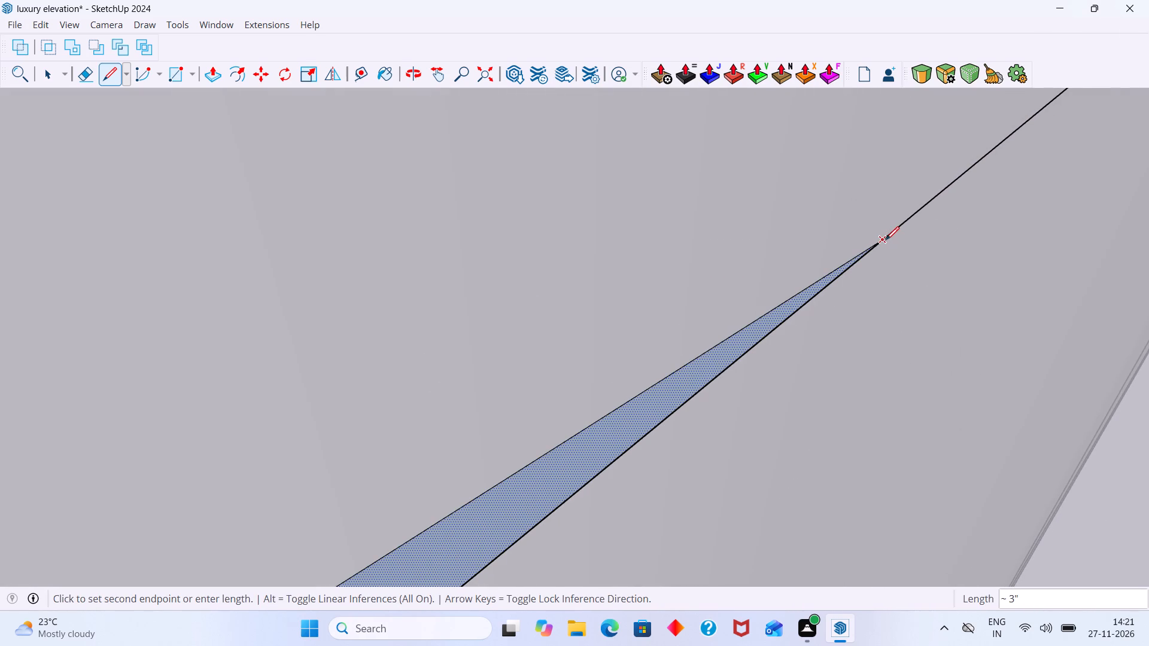
click(885, 240)
key(space)
Delete the sliver face of the roof slab that protrudes outside the traced lines.
scroll(805, 313, up, 1)
scroll(776, 331, down, 3)
scroll(712, 367, up, 2)
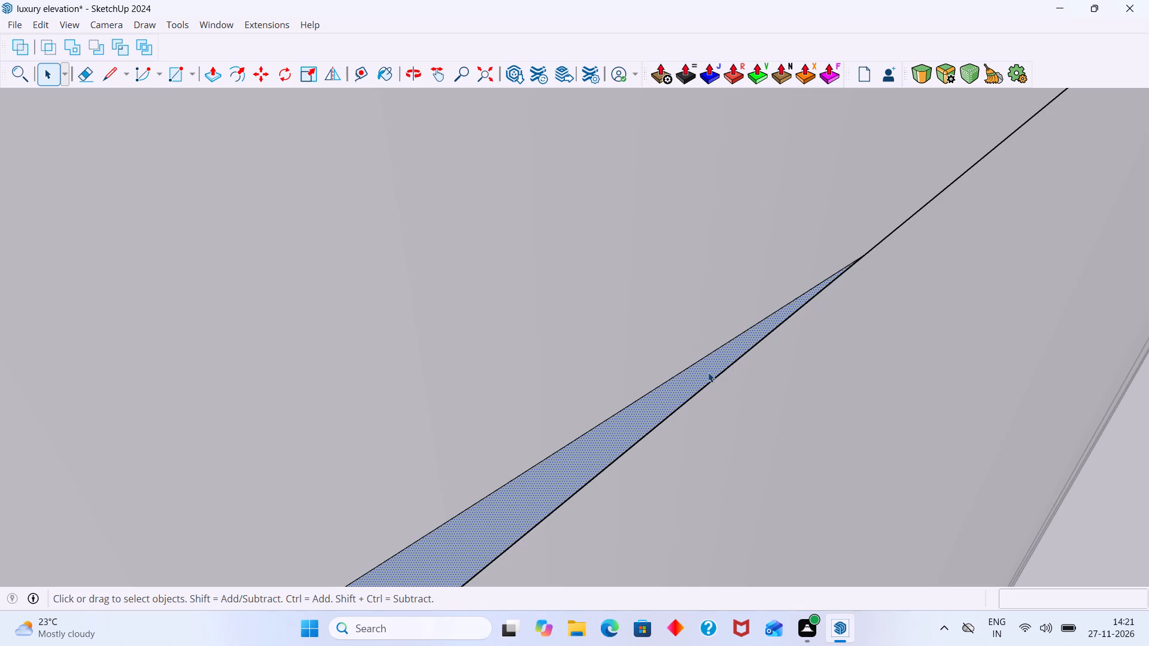
scroll(708, 372, up, 1)
click(707, 373)
key(Delete)
Erase the straight leftover slab edge that sticks out beyond the traced lines at the curved corner wall.
scroll(723, 372, down, 8)
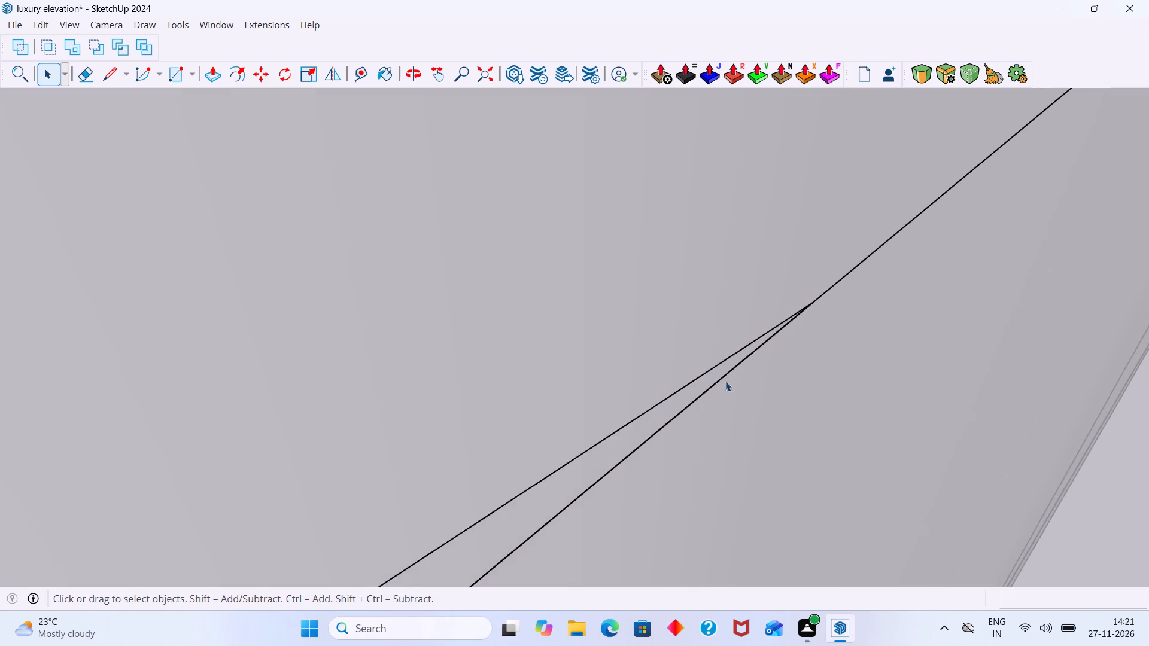
scroll(725, 381, down, 20)
scroll(725, 381, down, 6)
middle_drag(615, 406, 616, 288)
scroll(607, 387, down, 1)
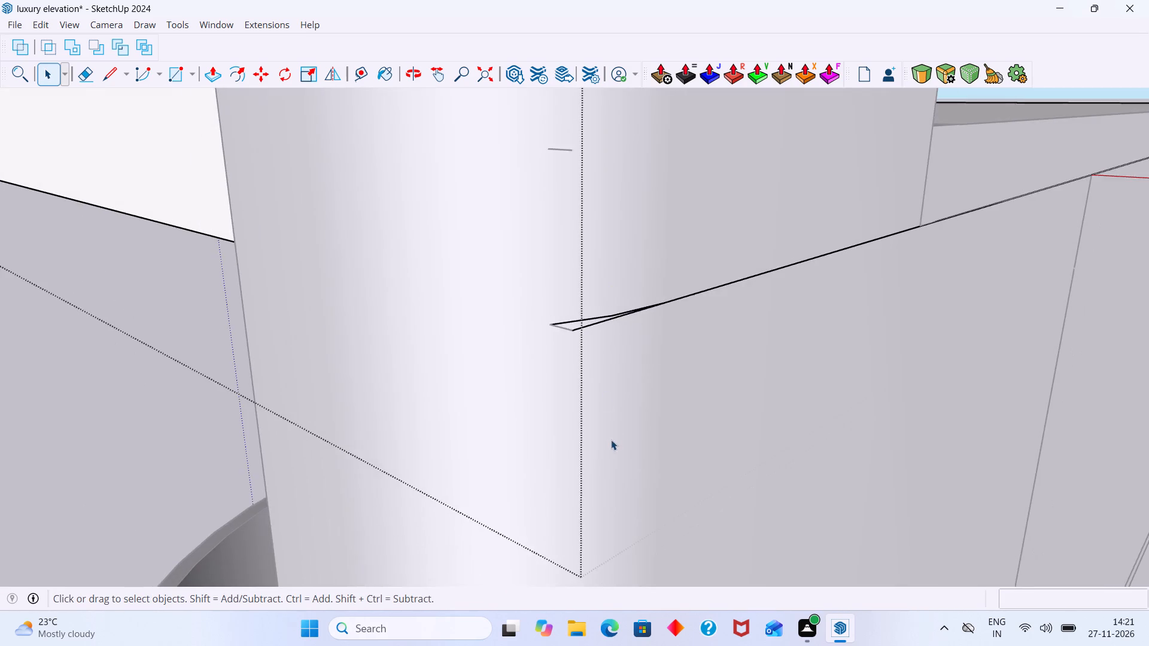
scroll(604, 416, down, 14)
middle_drag(519, 438, 348, 379)
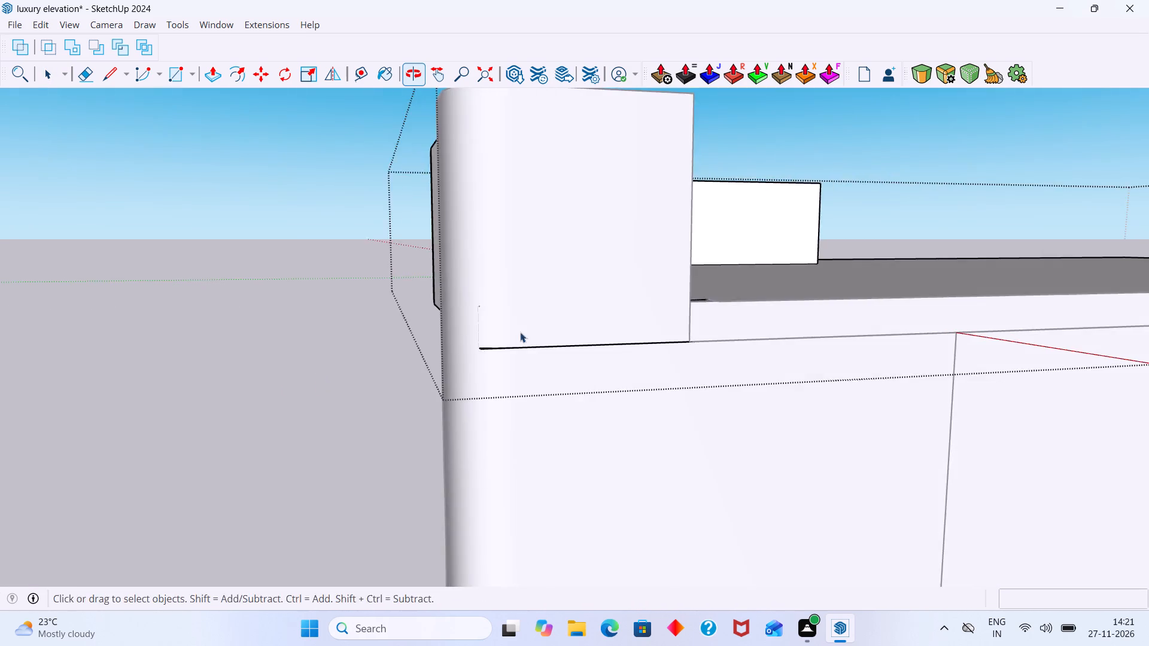
middle_drag(526, 333, 698, 396)
middle_drag(622, 400, 823, 438)
scroll(616, 387, up, 7)
middle_drag(659, 392, 629, 403)
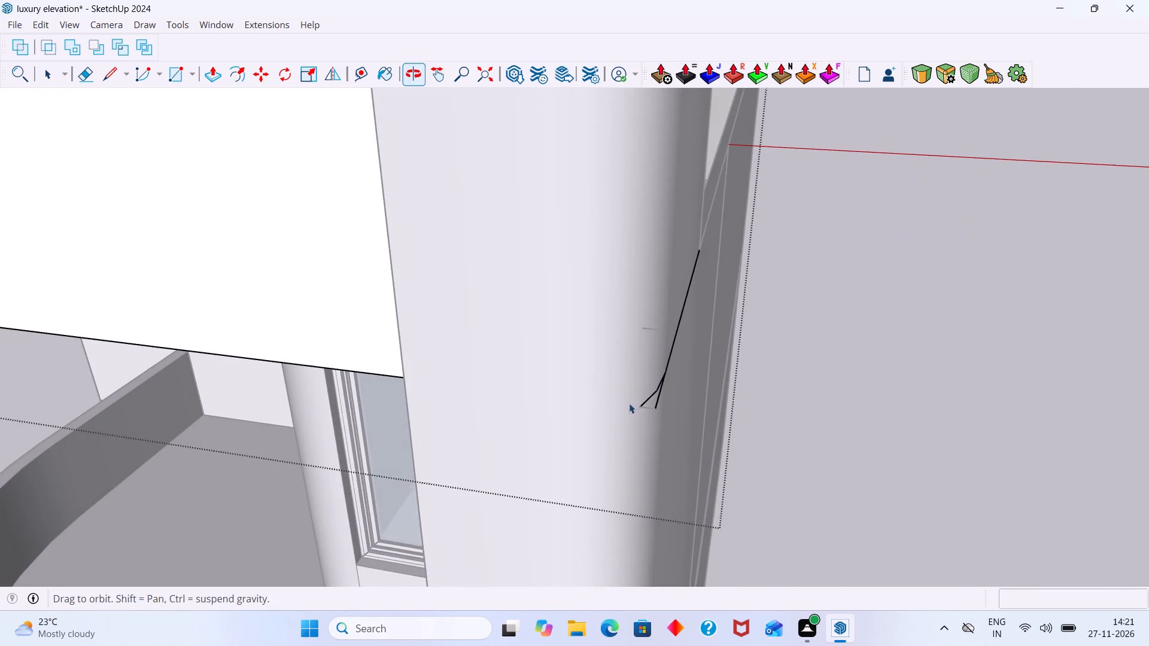
middle_drag(629, 403, 629, 404)
scroll(651, 392, up, 4)
key(e)
scroll(669, 410, up, 3)
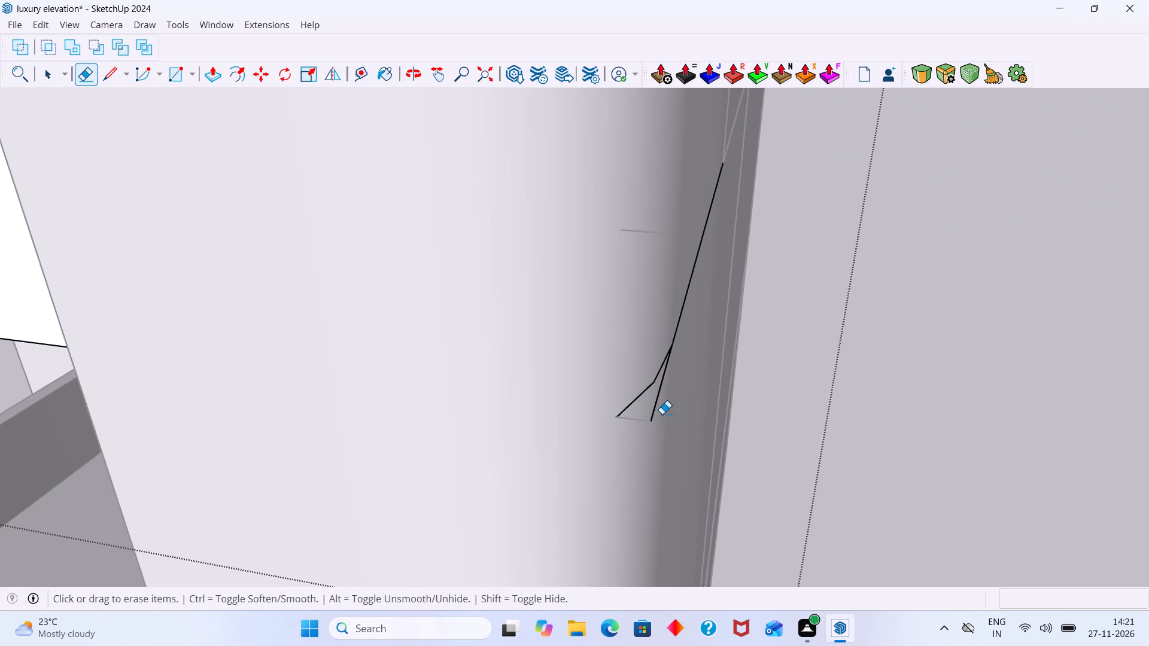
scroll(662, 414, up, 1)
click(653, 421)
scroll(652, 422, up, 2)
click(652, 422)
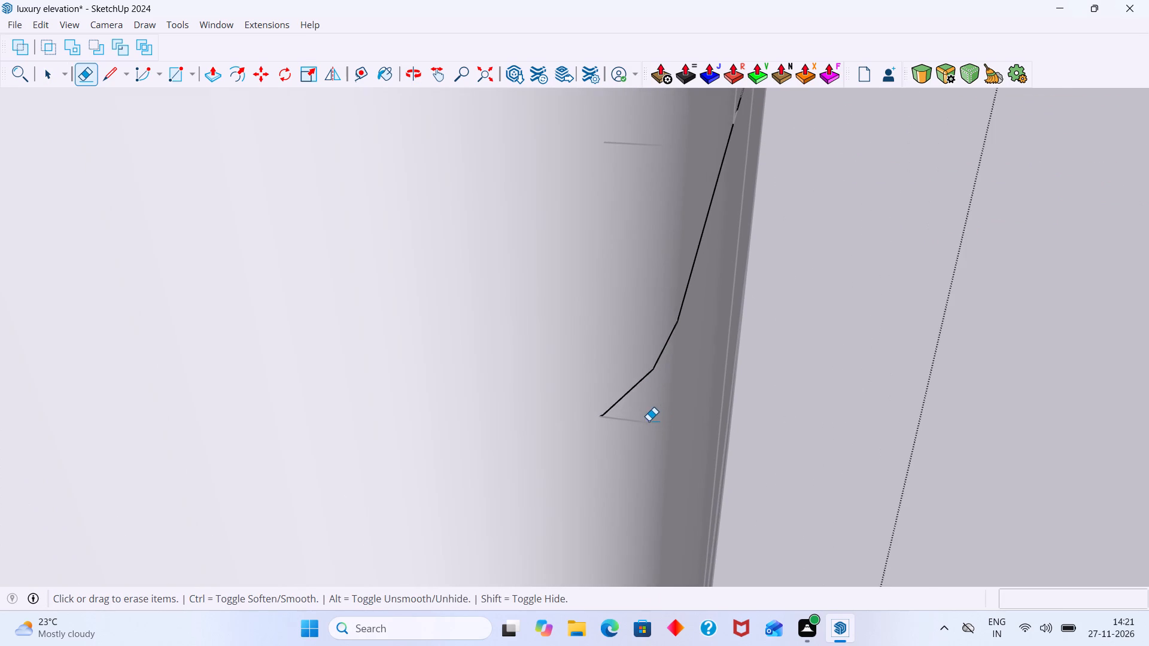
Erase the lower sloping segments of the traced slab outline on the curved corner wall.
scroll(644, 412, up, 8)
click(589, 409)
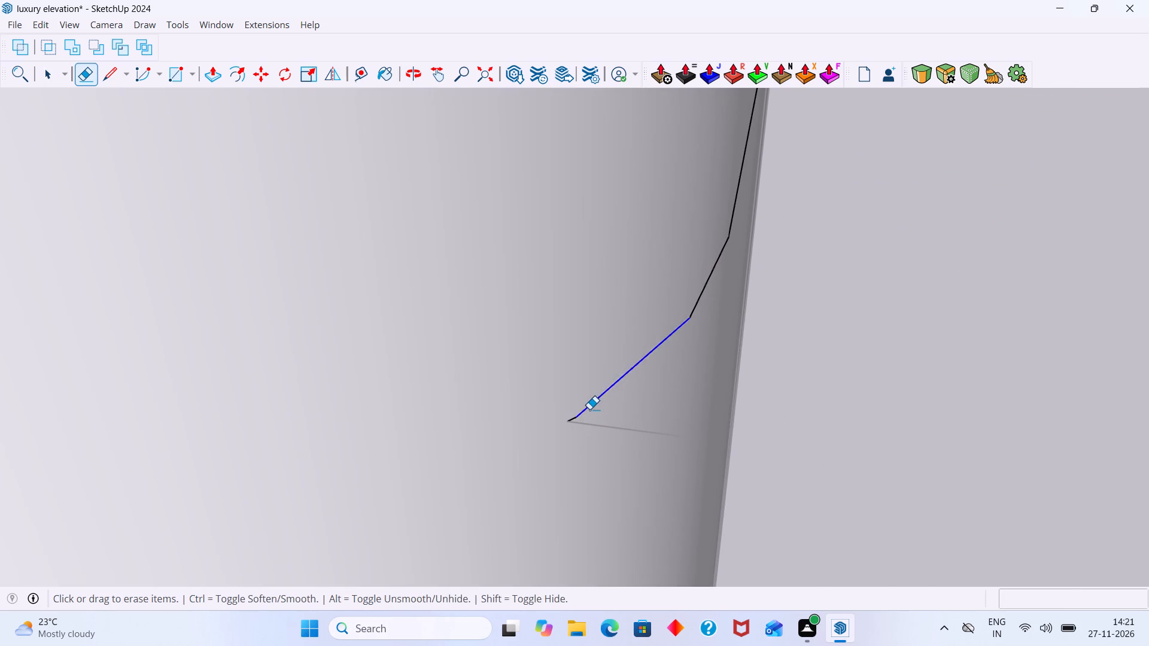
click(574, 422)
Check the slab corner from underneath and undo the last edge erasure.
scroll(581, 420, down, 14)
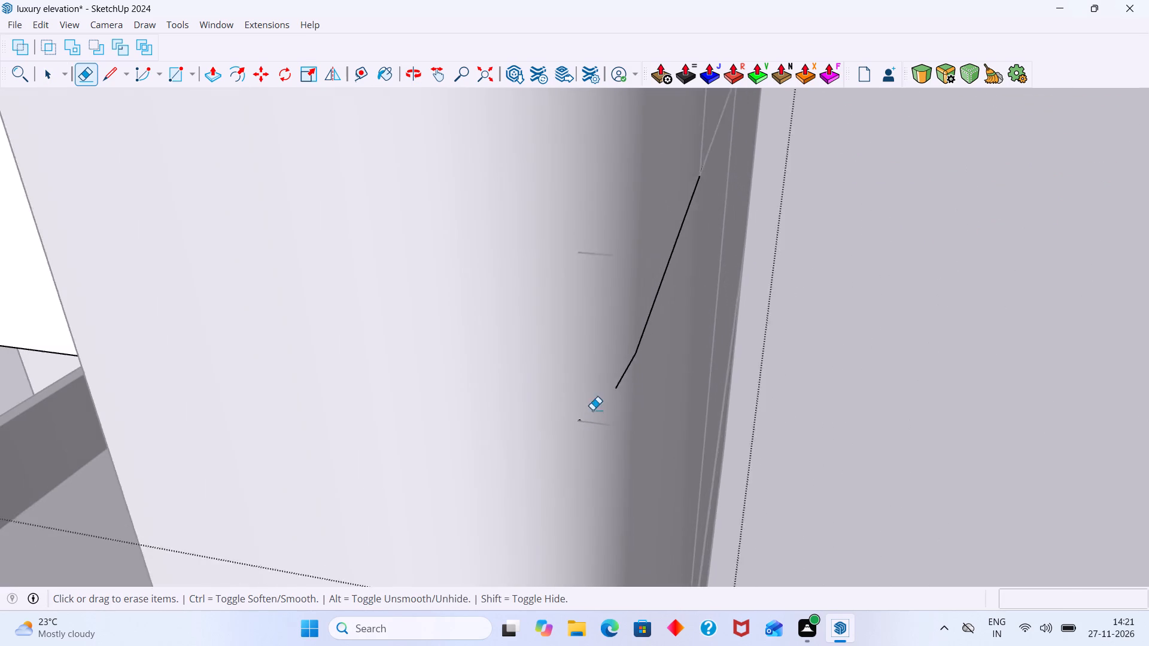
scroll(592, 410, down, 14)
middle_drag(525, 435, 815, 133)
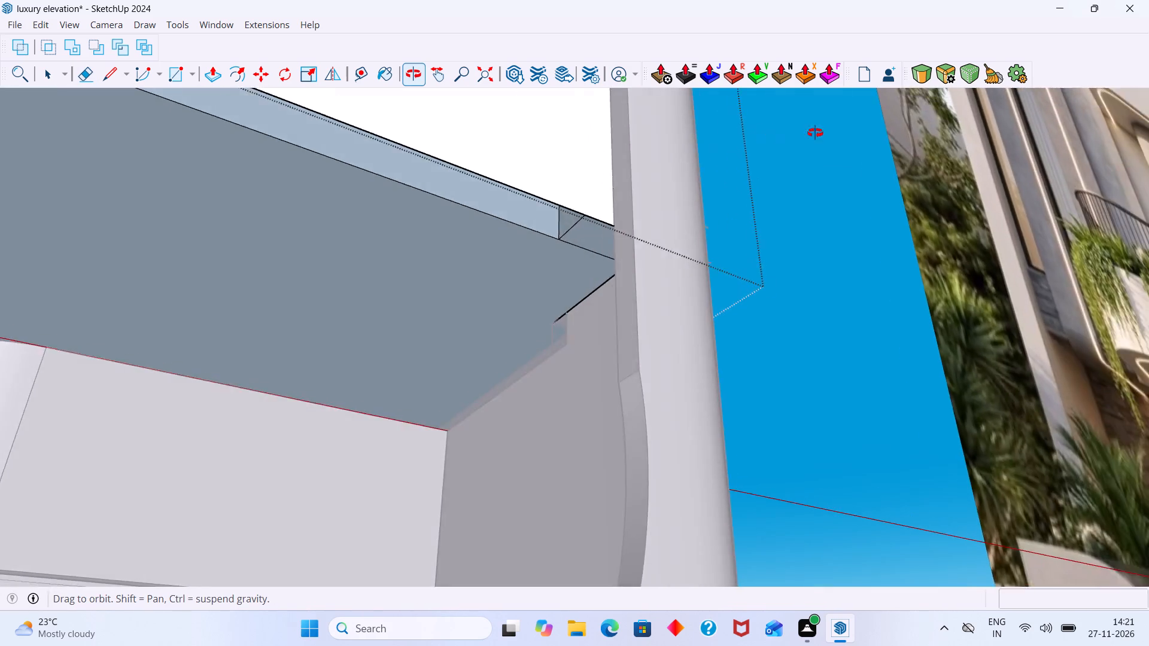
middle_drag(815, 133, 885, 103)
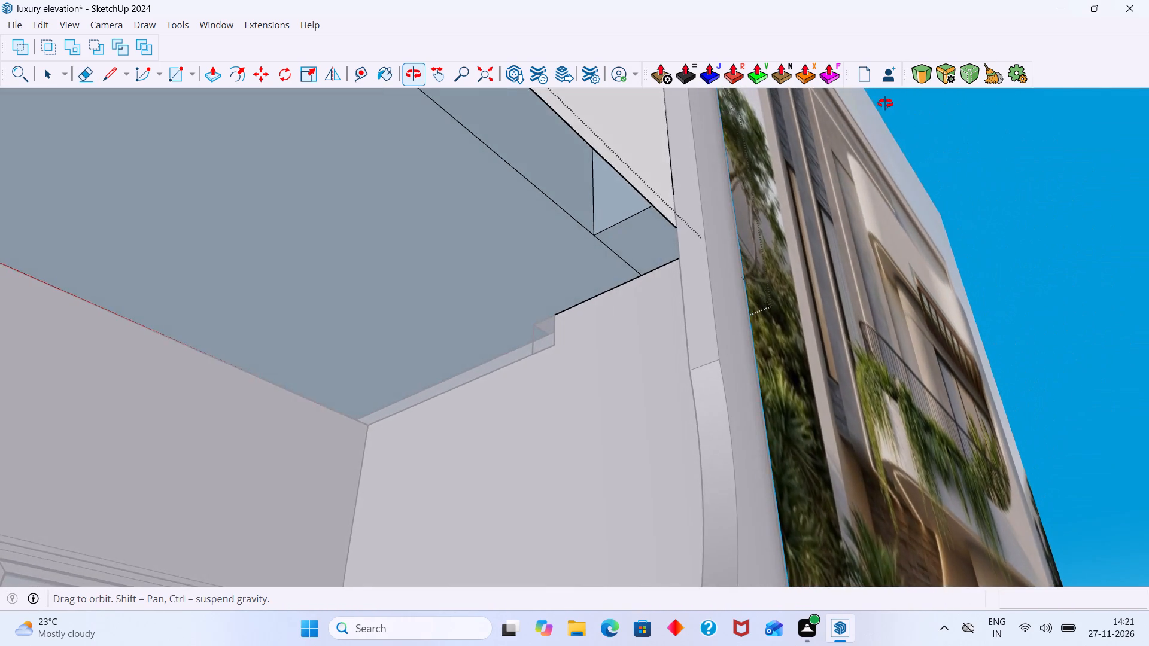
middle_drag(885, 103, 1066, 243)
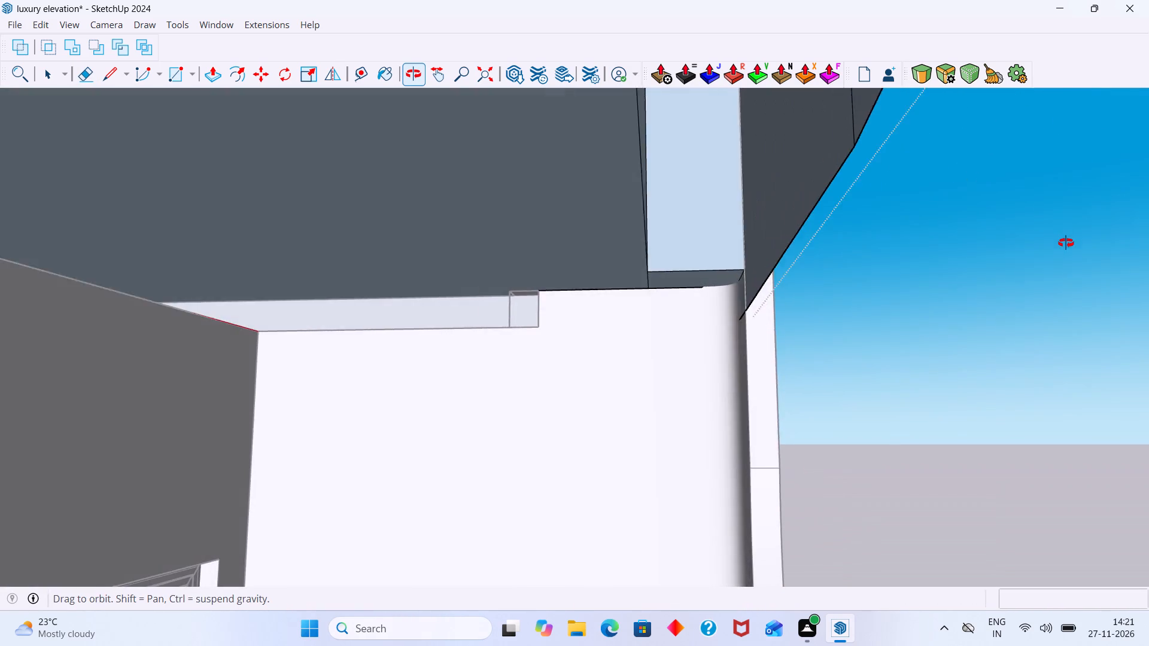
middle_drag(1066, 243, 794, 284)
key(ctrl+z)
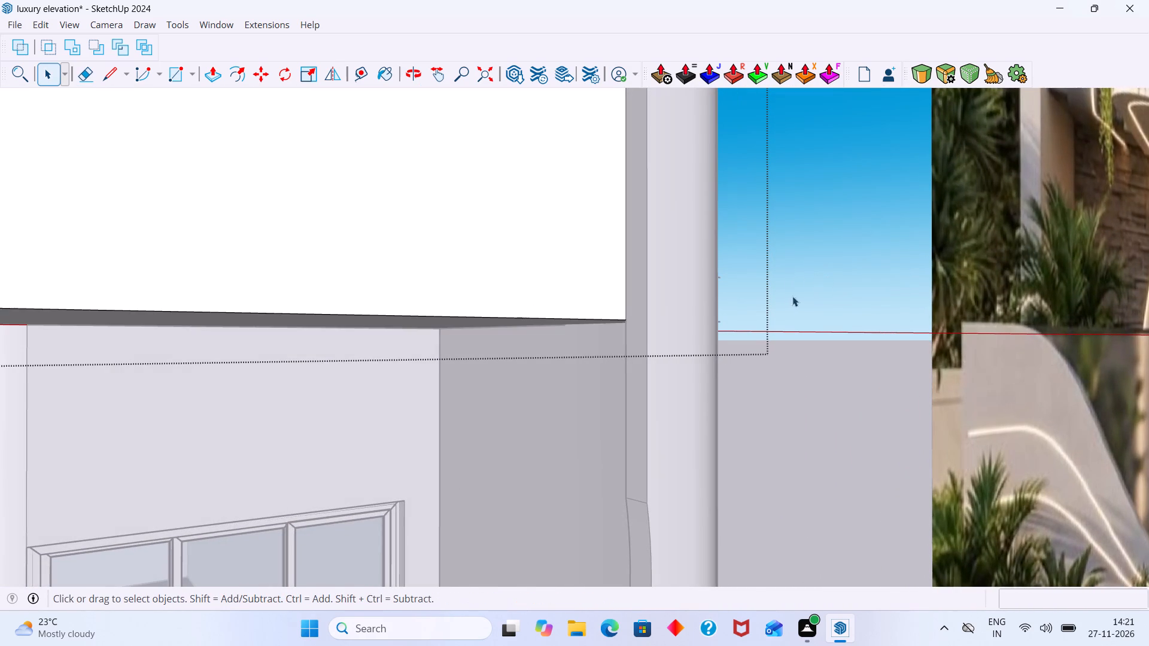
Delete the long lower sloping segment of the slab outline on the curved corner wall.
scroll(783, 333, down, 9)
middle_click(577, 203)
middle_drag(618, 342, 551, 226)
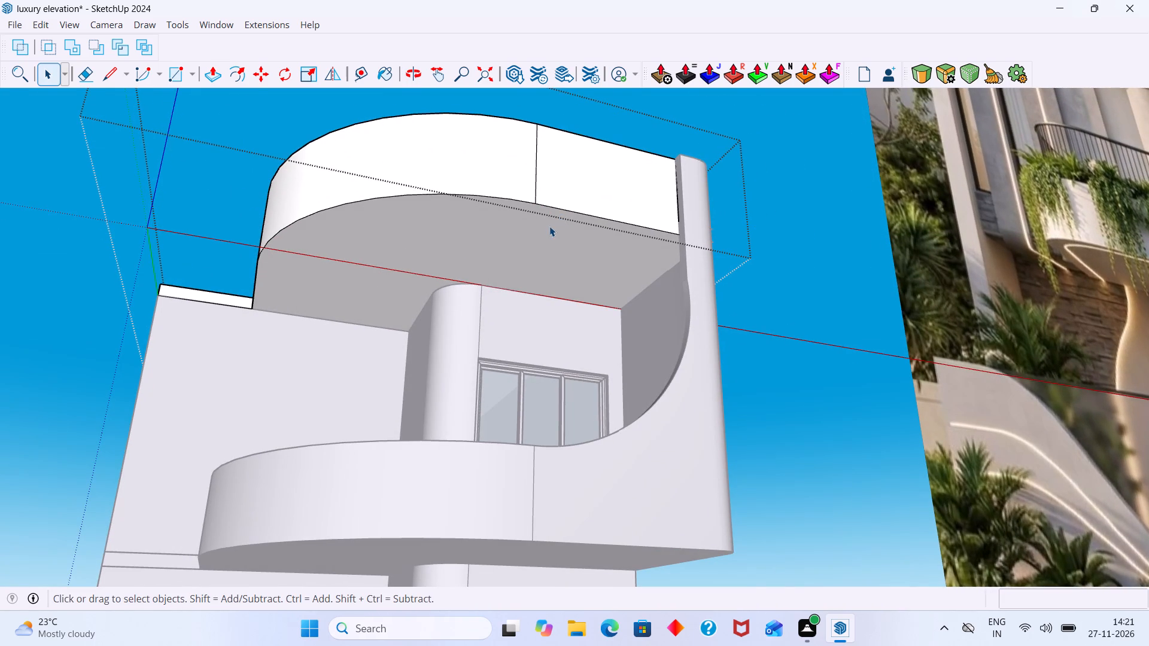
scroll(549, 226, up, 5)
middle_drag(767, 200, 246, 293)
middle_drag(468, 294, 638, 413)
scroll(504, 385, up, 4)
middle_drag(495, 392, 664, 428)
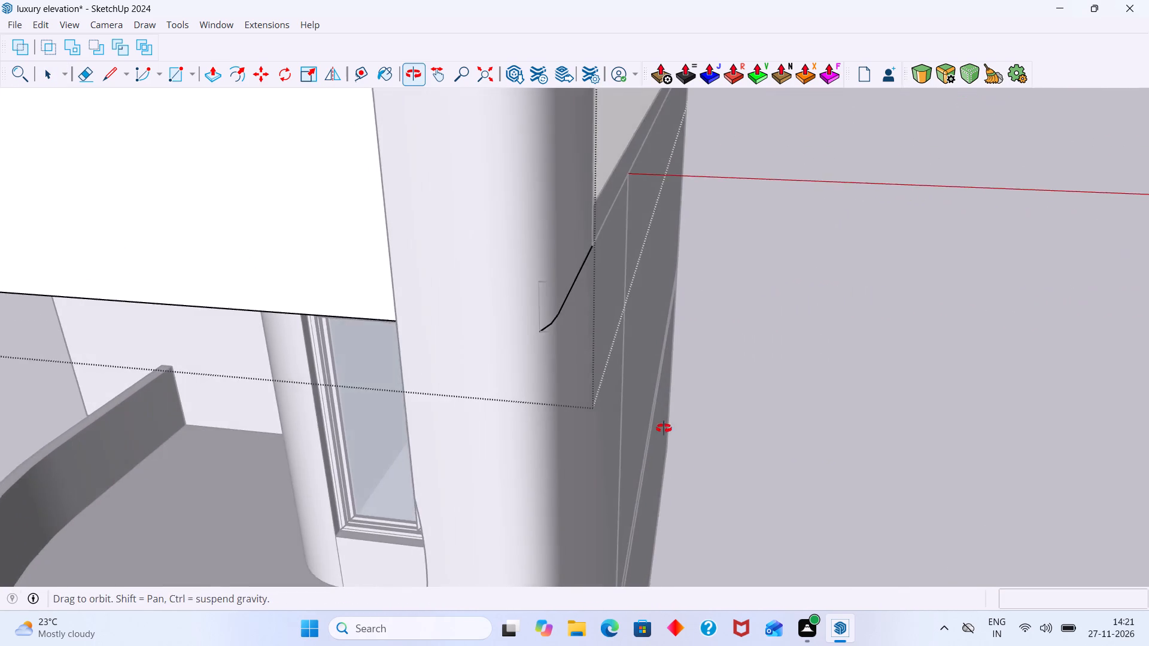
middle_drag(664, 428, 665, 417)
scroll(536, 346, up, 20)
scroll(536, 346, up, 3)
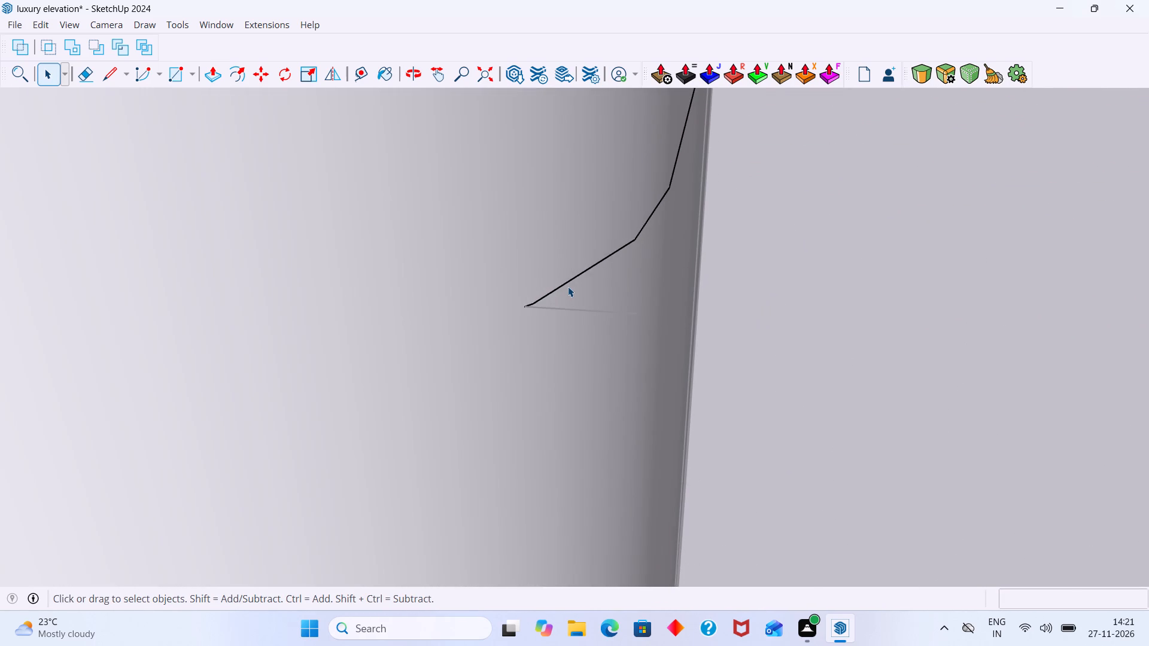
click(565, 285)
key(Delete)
Examine the roof slab's underside and the inside of the curved parapet from below.
scroll(567, 287, down, 20)
scroll(567, 287, down, 17)
middle_drag(394, 322, 440, 86)
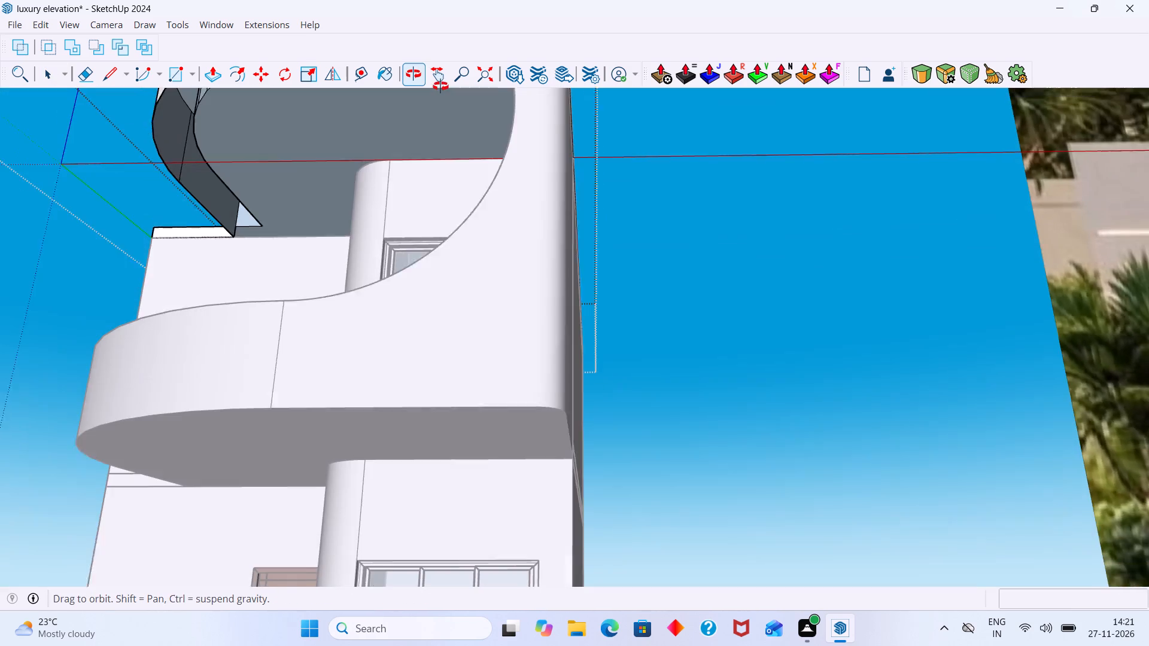
middle_drag(440, 86, 441, 84)
scroll(209, 198, up, 4)
middle_drag(226, 214, 383, 288)
scroll(488, 255, down, 1)
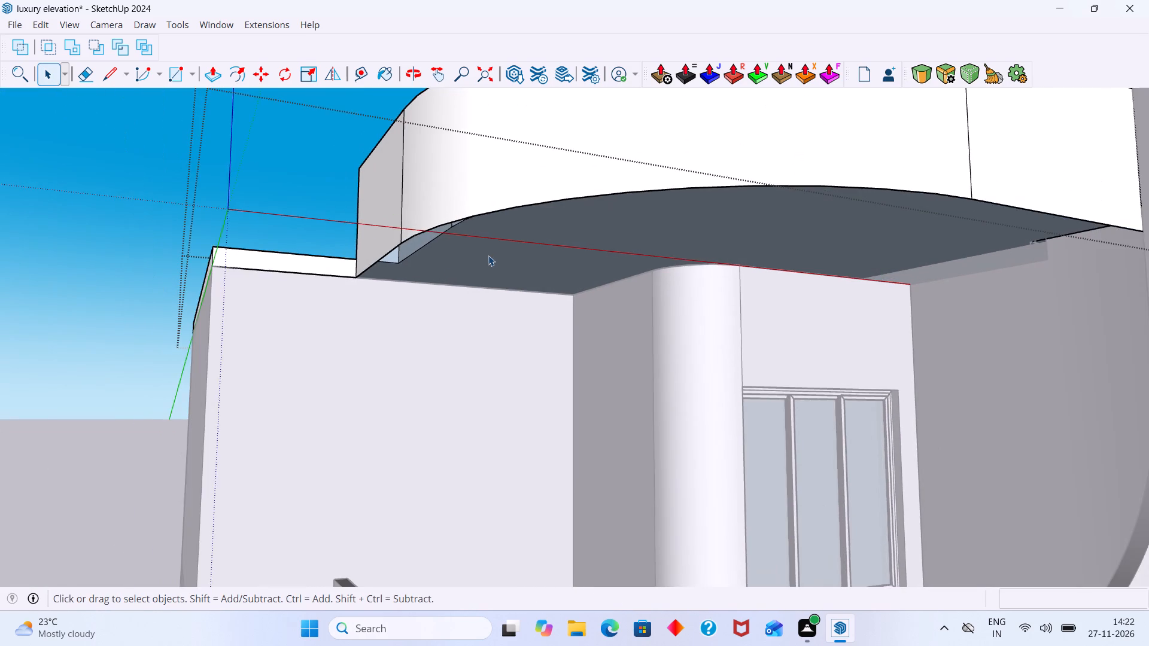
scroll(488, 255, down, 2)
middle_drag(483, 257, 257, 282)
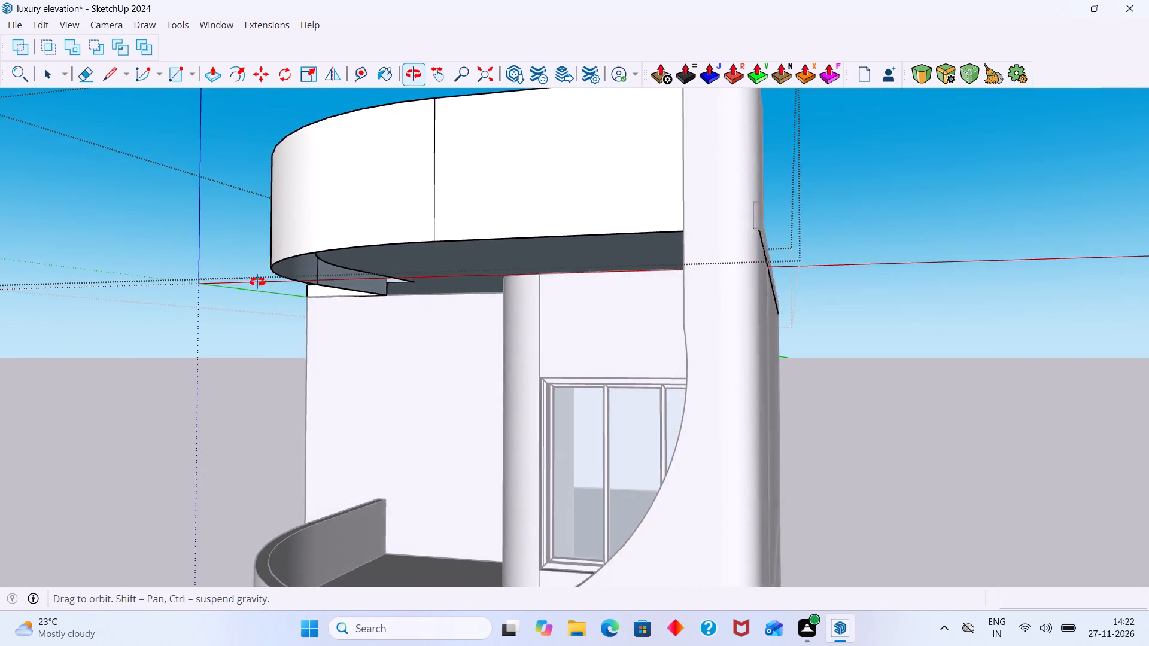
middle_drag(257, 282, 389, 202)
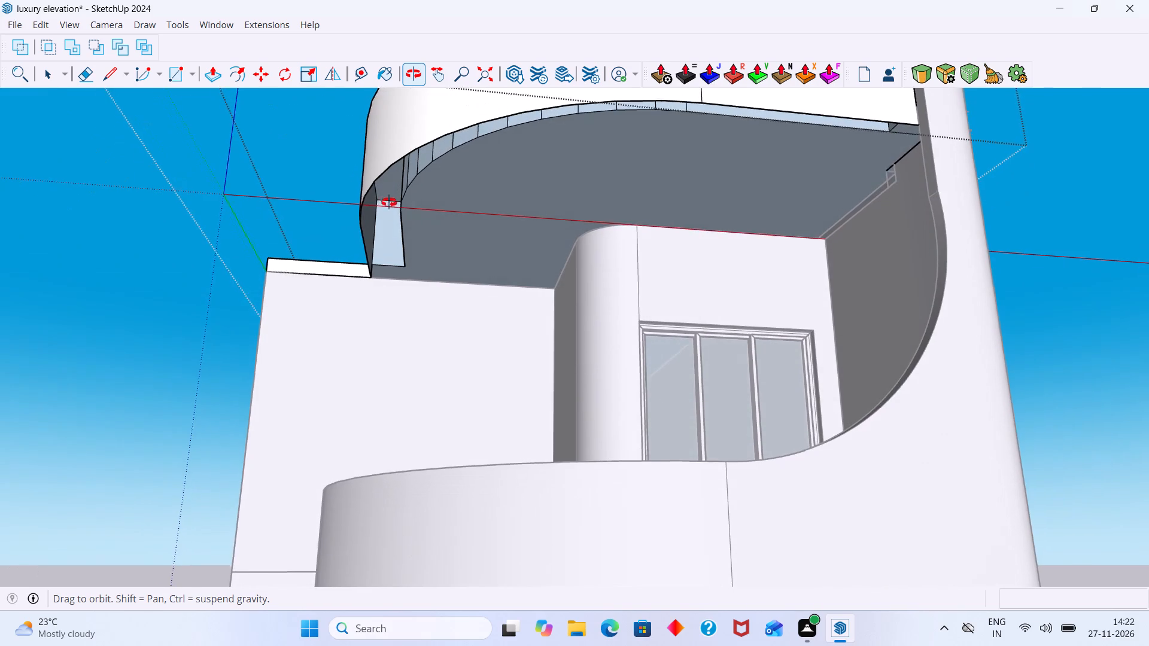
middle_drag(389, 202, 360, 222)
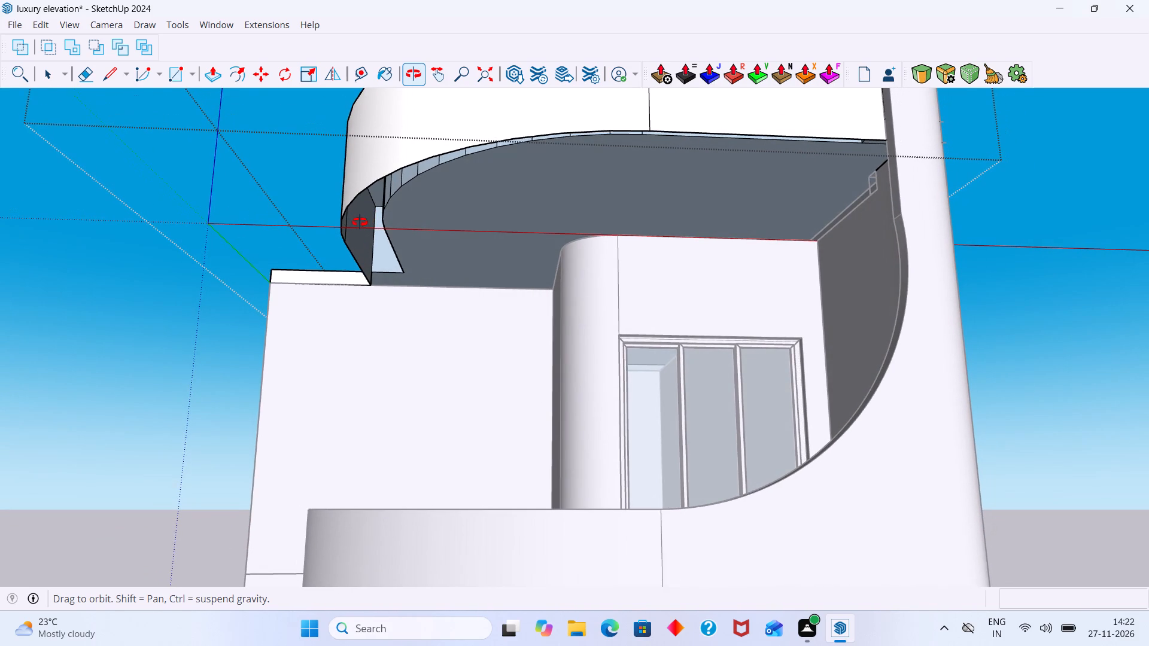
middle_drag(360, 222, 359, 223)
shift+middle_drag(395, 255, 355, 336)
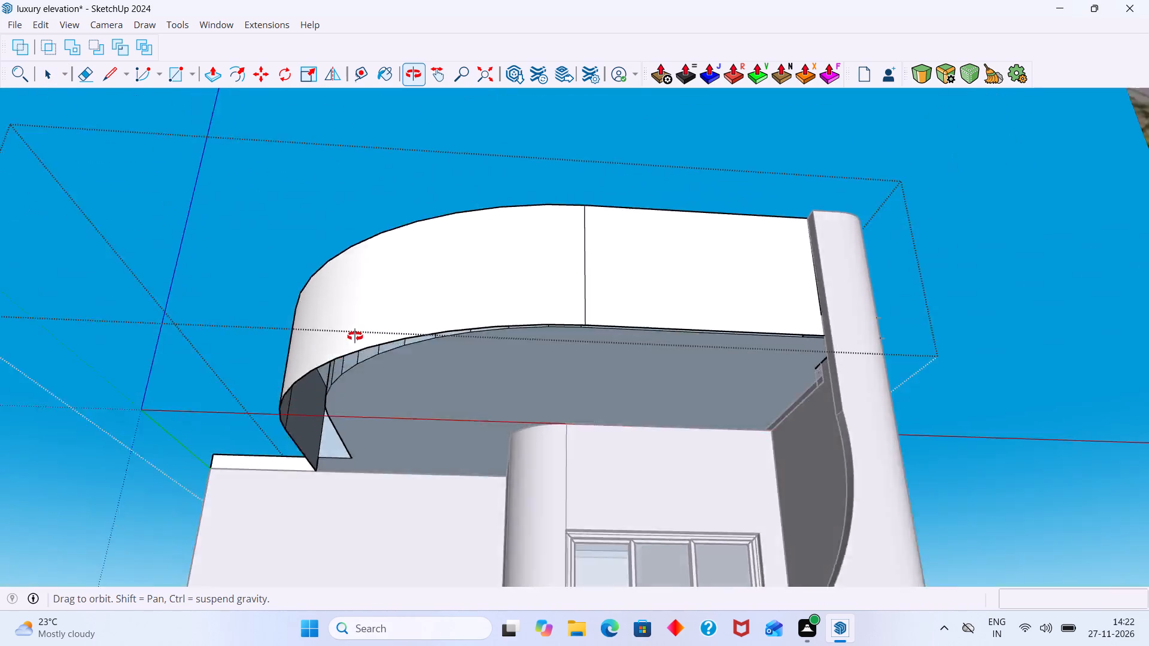
shift+middle_drag(355, 336, 410, 199)
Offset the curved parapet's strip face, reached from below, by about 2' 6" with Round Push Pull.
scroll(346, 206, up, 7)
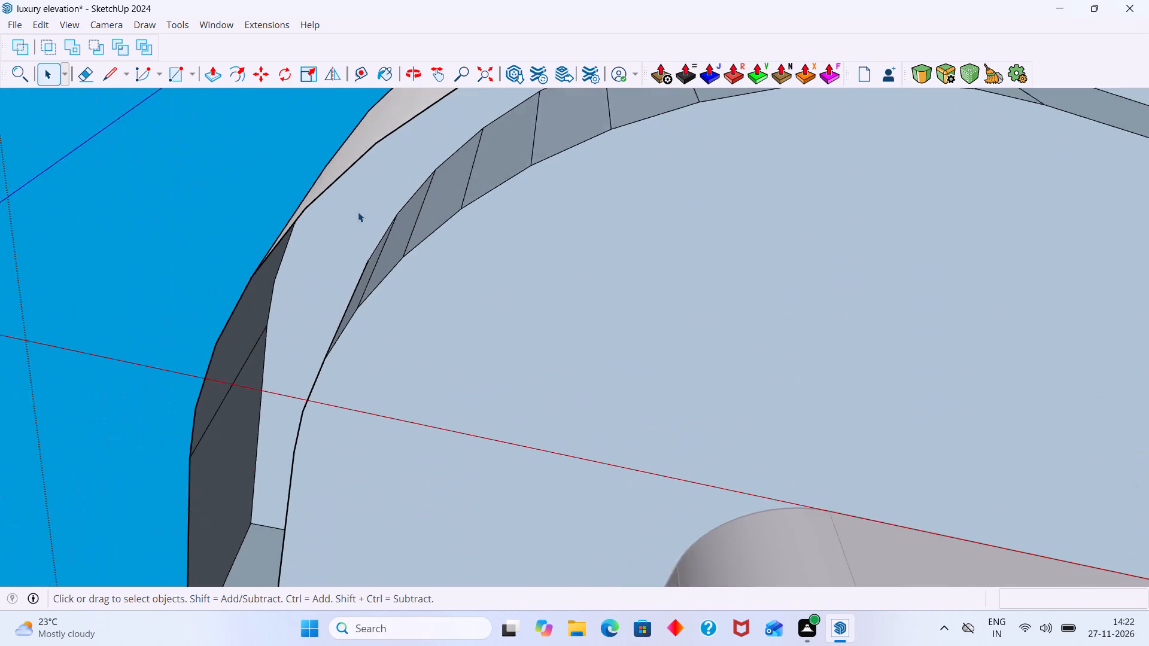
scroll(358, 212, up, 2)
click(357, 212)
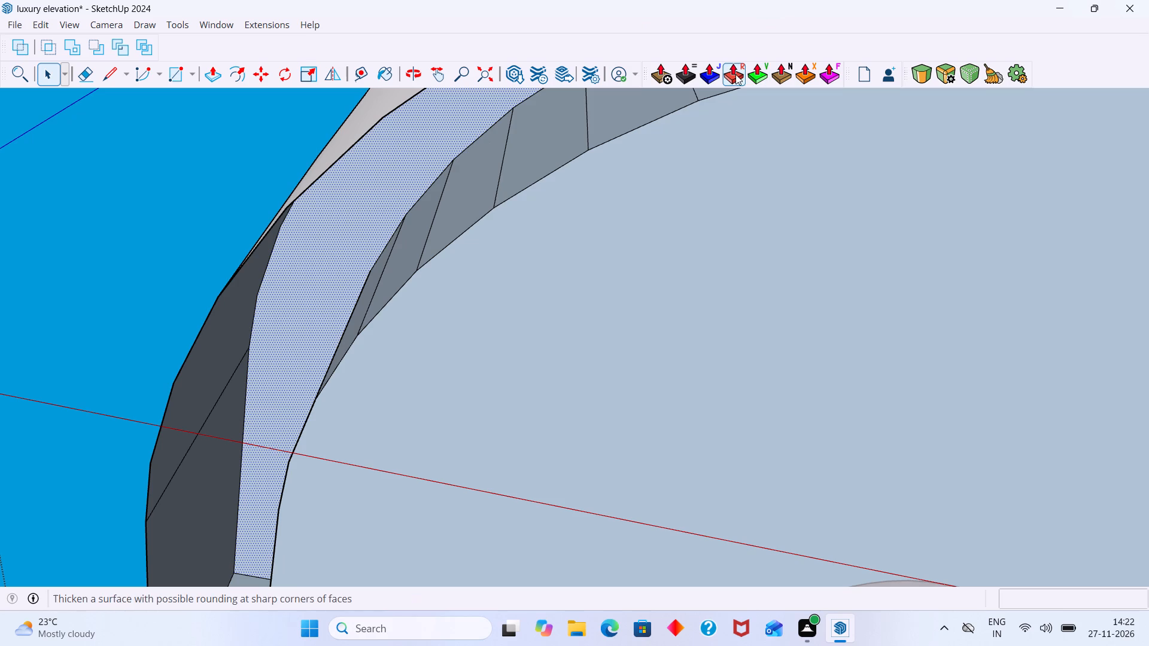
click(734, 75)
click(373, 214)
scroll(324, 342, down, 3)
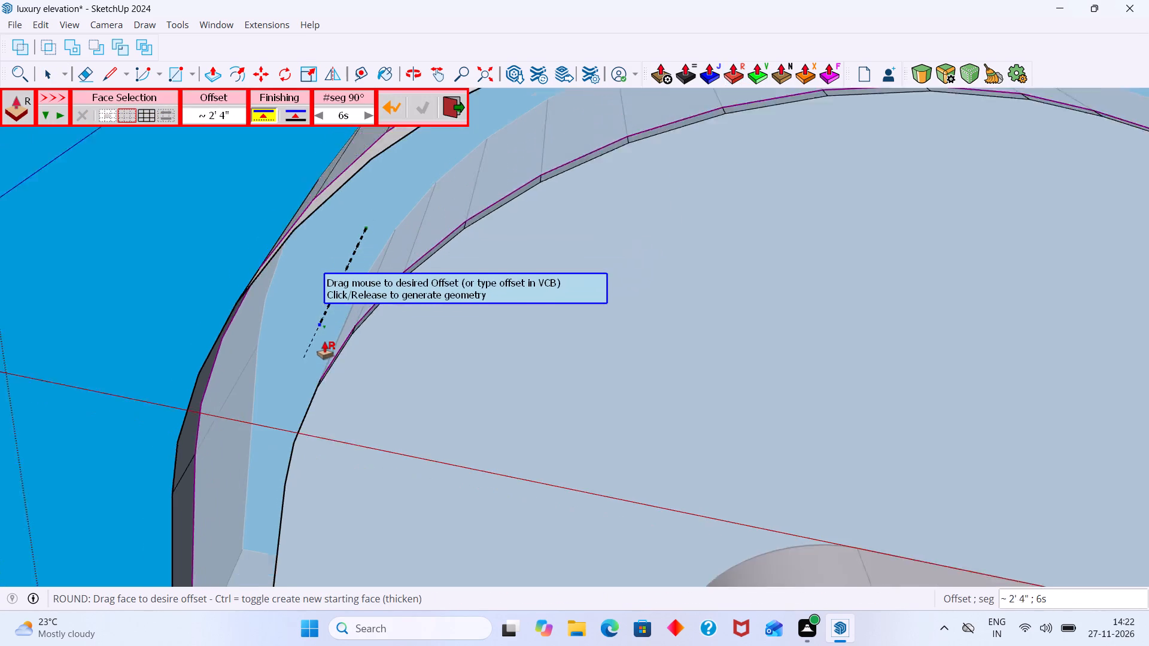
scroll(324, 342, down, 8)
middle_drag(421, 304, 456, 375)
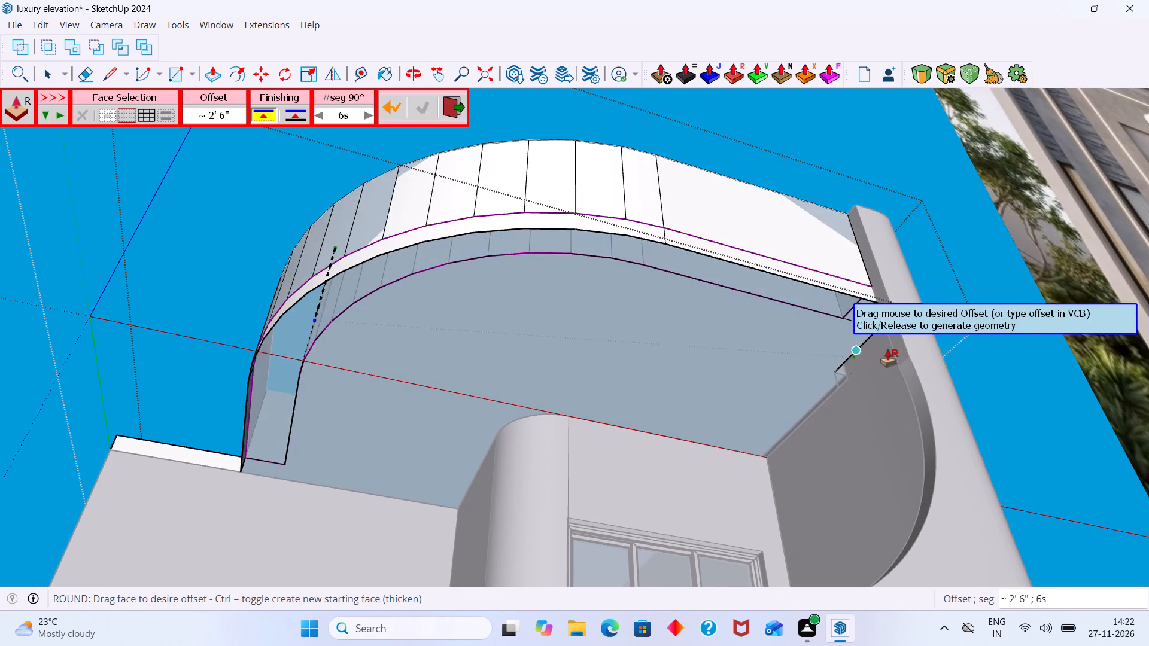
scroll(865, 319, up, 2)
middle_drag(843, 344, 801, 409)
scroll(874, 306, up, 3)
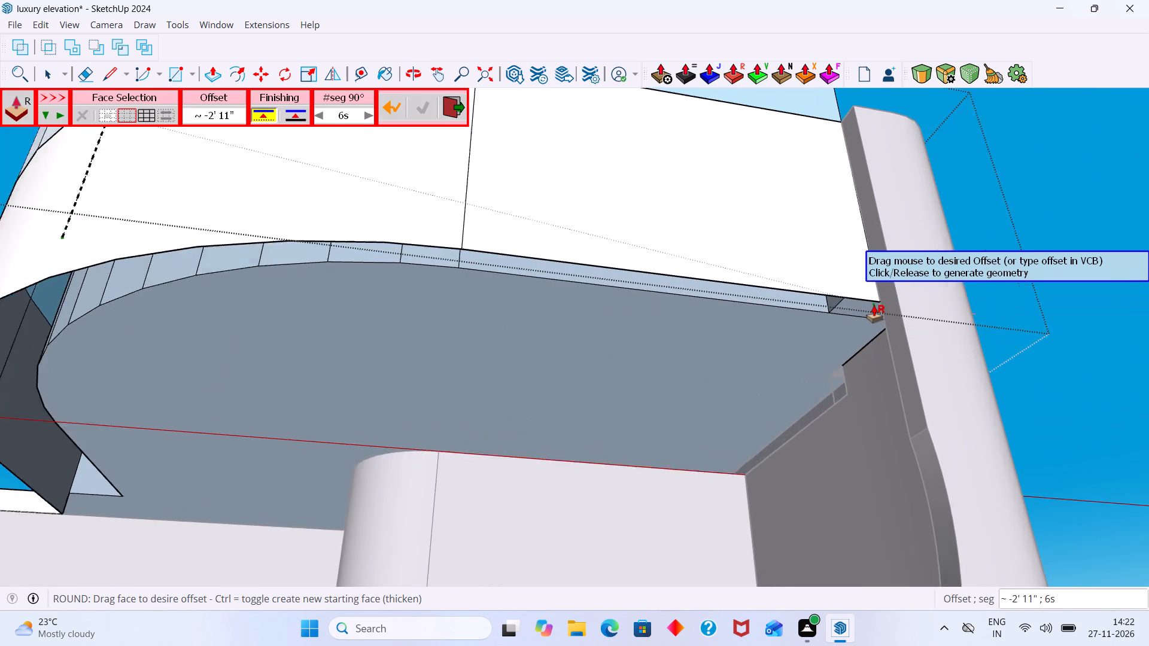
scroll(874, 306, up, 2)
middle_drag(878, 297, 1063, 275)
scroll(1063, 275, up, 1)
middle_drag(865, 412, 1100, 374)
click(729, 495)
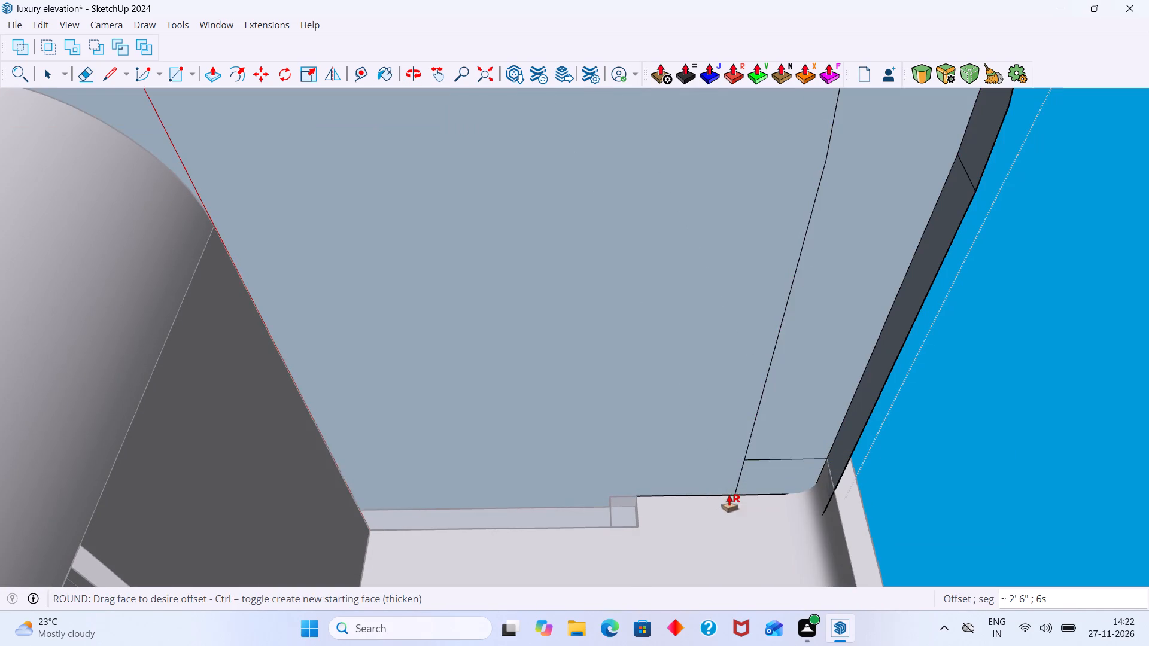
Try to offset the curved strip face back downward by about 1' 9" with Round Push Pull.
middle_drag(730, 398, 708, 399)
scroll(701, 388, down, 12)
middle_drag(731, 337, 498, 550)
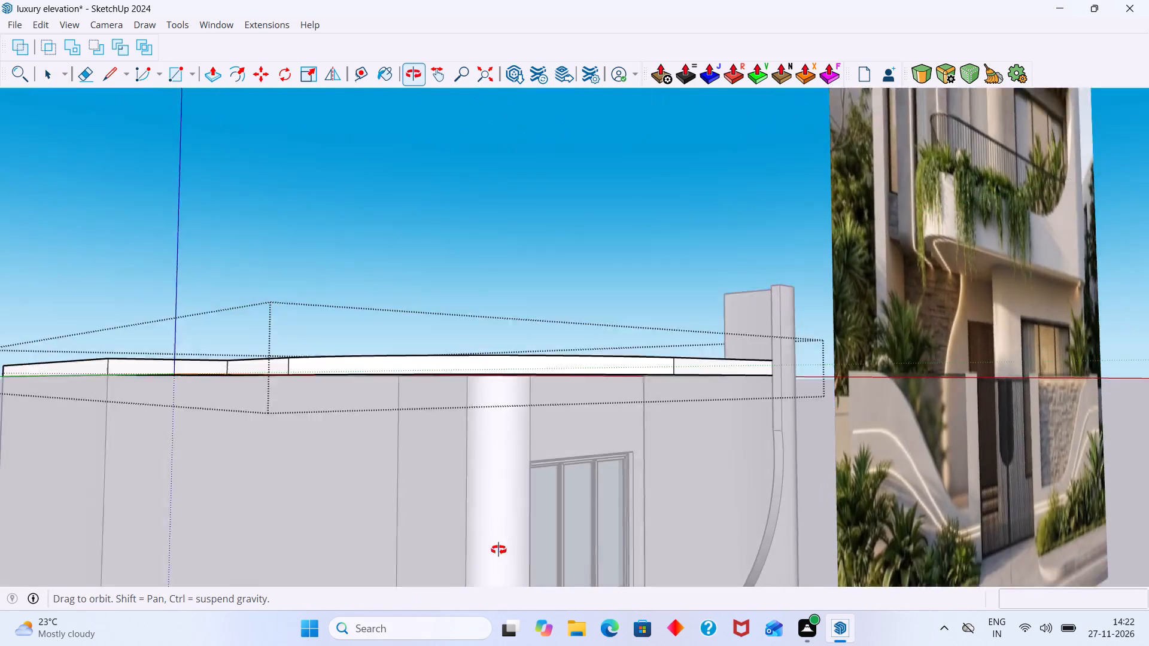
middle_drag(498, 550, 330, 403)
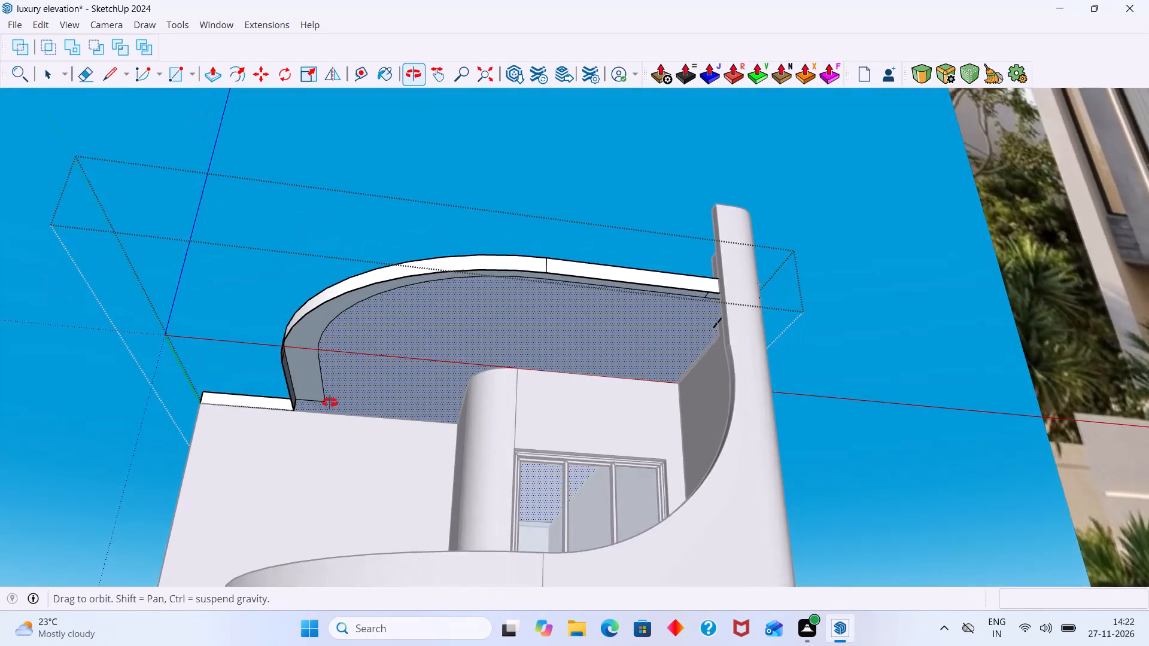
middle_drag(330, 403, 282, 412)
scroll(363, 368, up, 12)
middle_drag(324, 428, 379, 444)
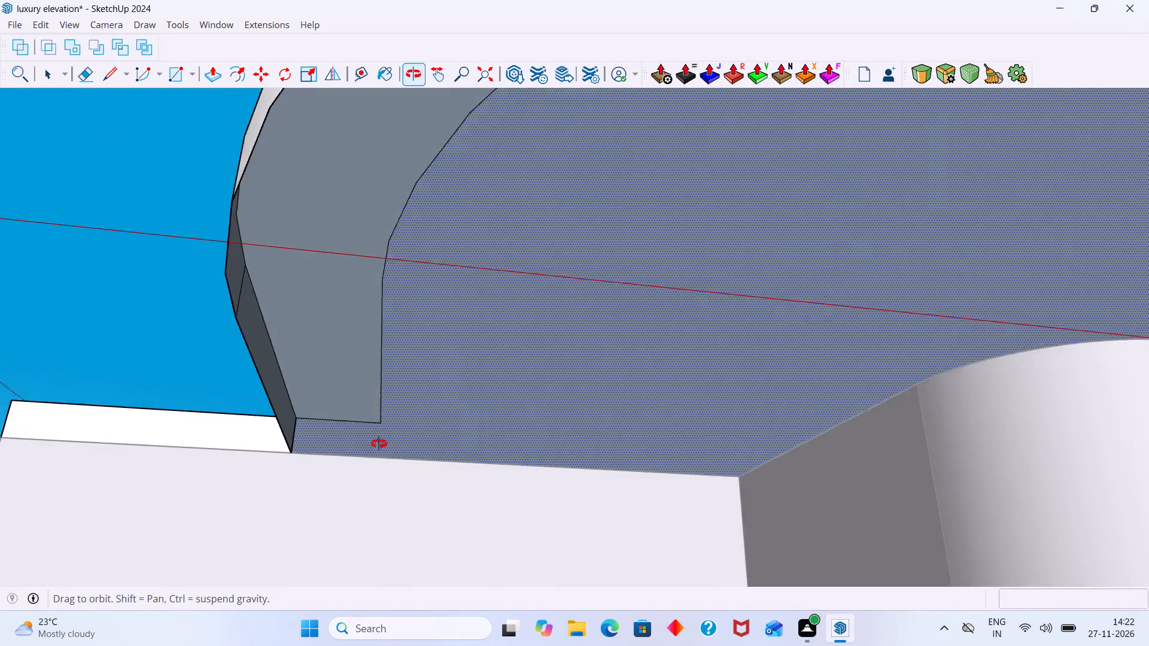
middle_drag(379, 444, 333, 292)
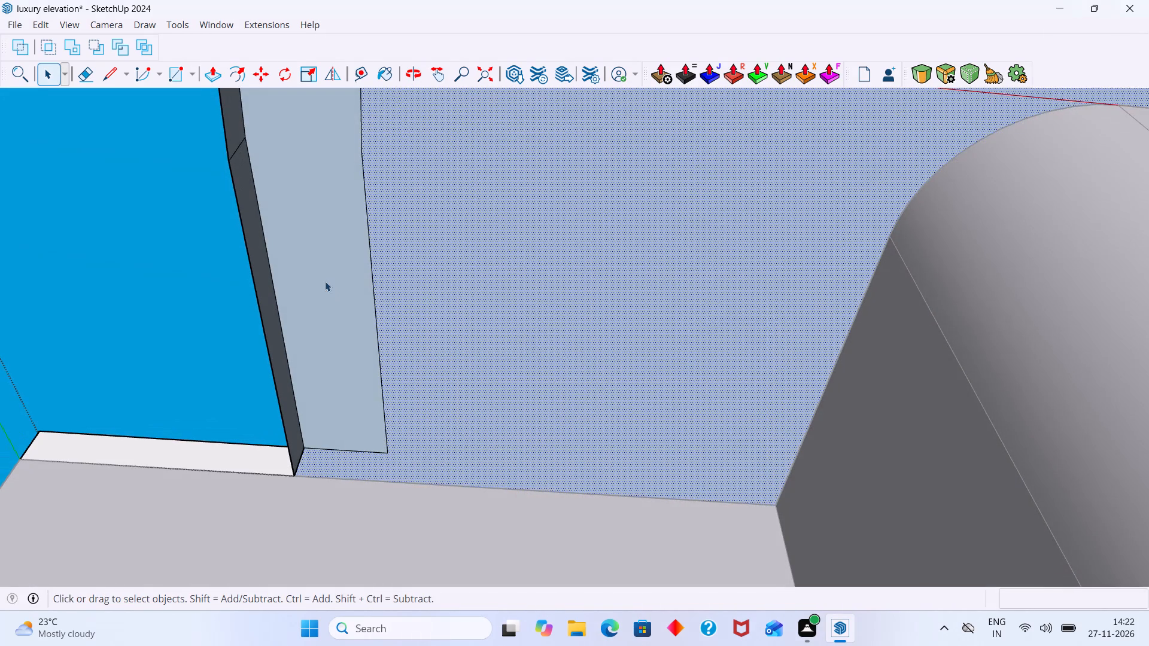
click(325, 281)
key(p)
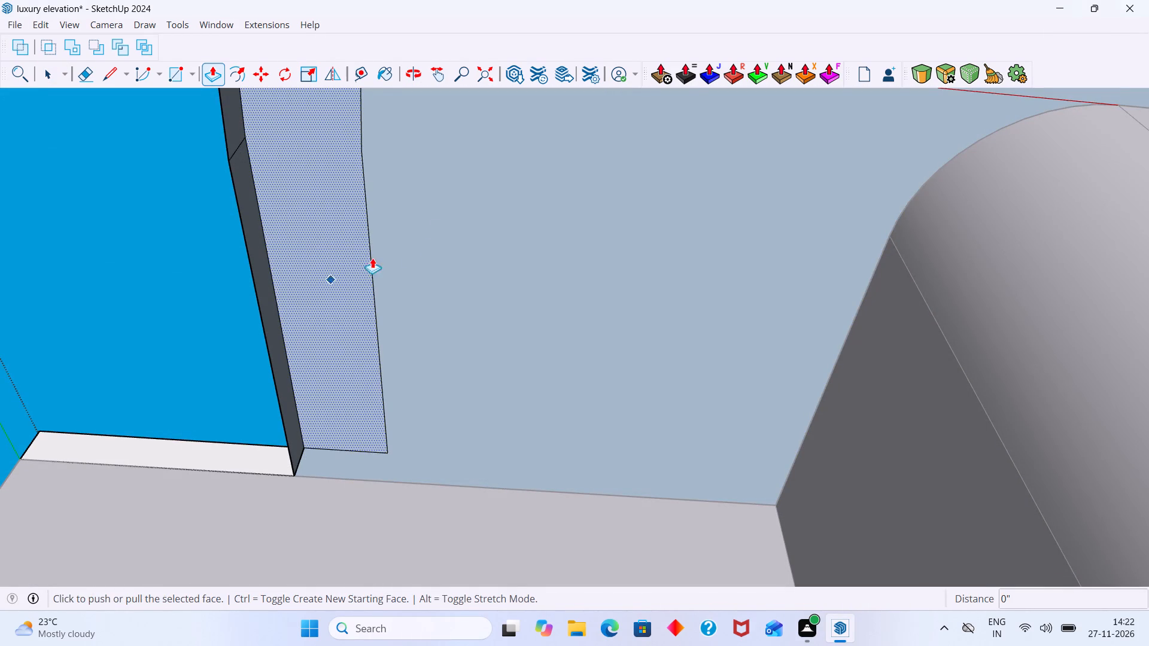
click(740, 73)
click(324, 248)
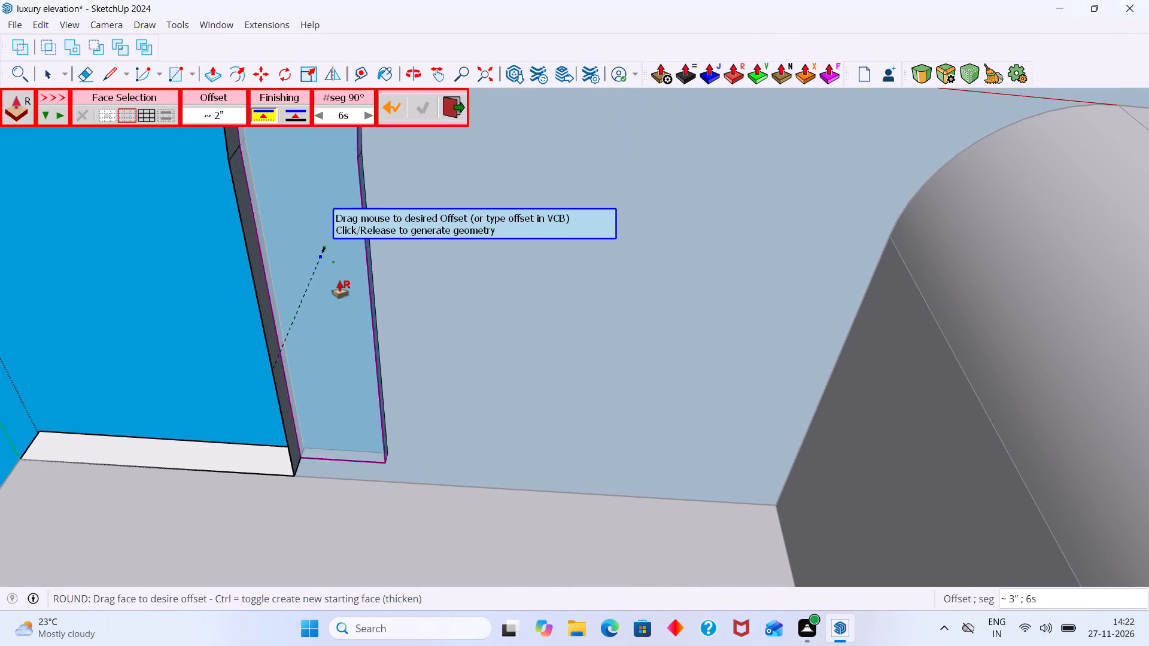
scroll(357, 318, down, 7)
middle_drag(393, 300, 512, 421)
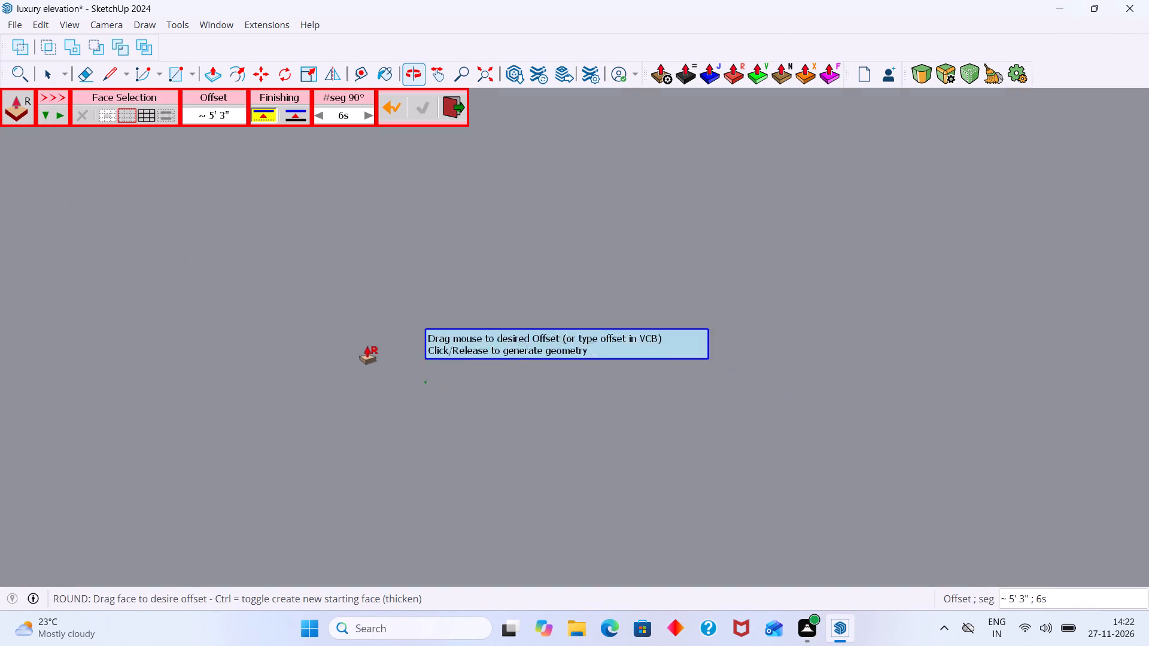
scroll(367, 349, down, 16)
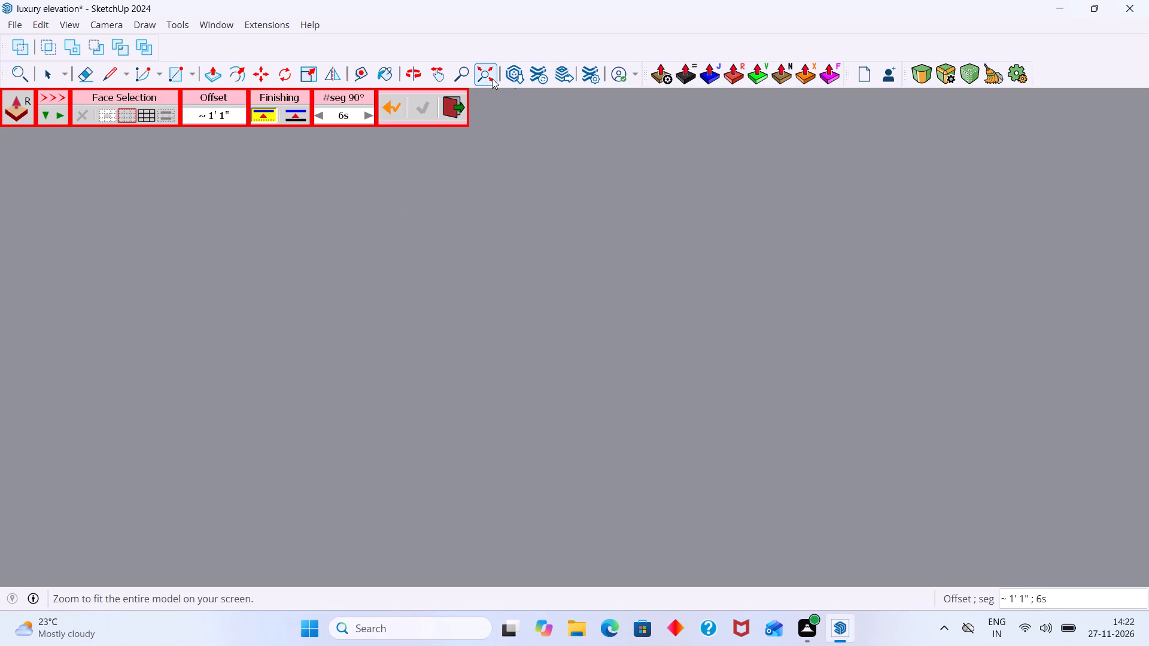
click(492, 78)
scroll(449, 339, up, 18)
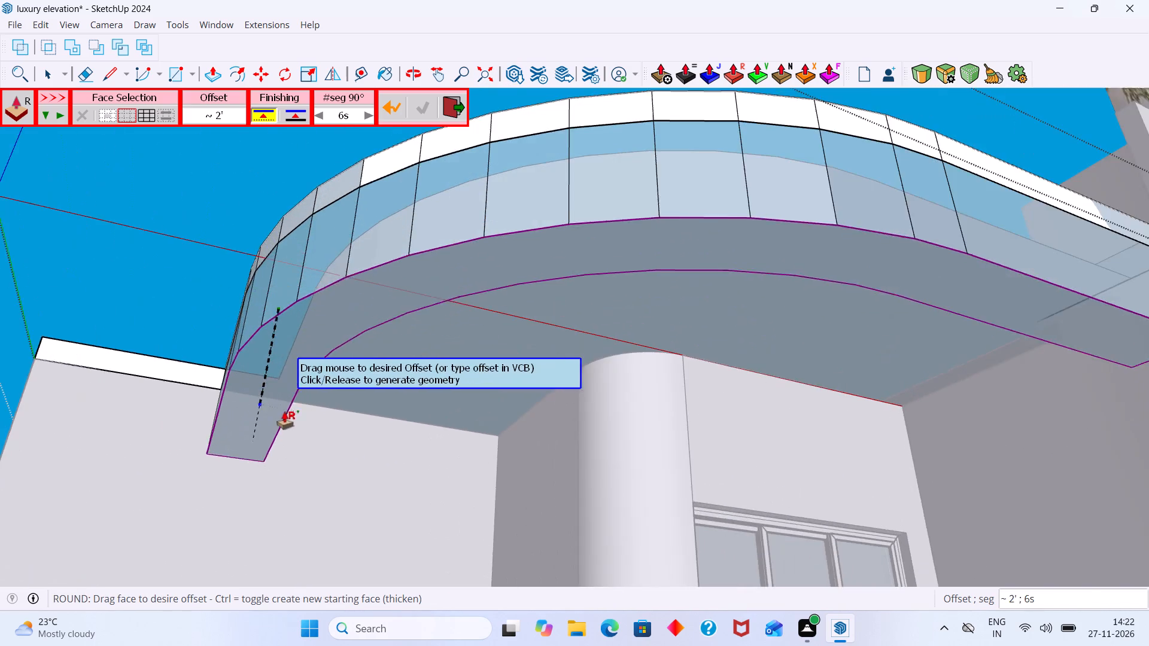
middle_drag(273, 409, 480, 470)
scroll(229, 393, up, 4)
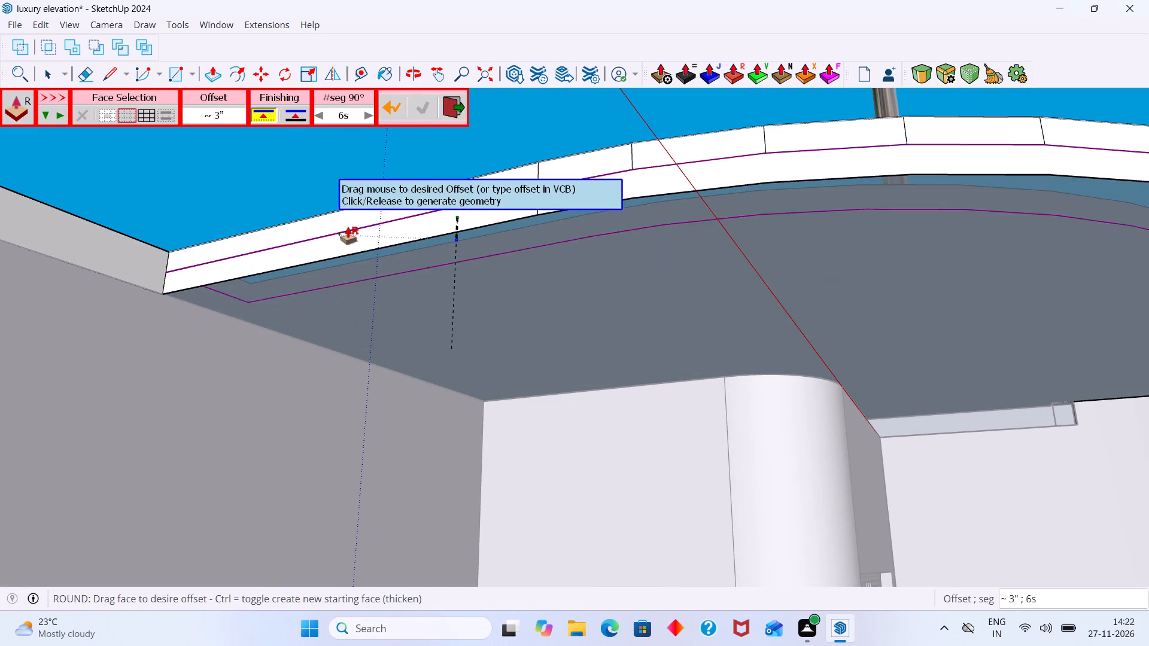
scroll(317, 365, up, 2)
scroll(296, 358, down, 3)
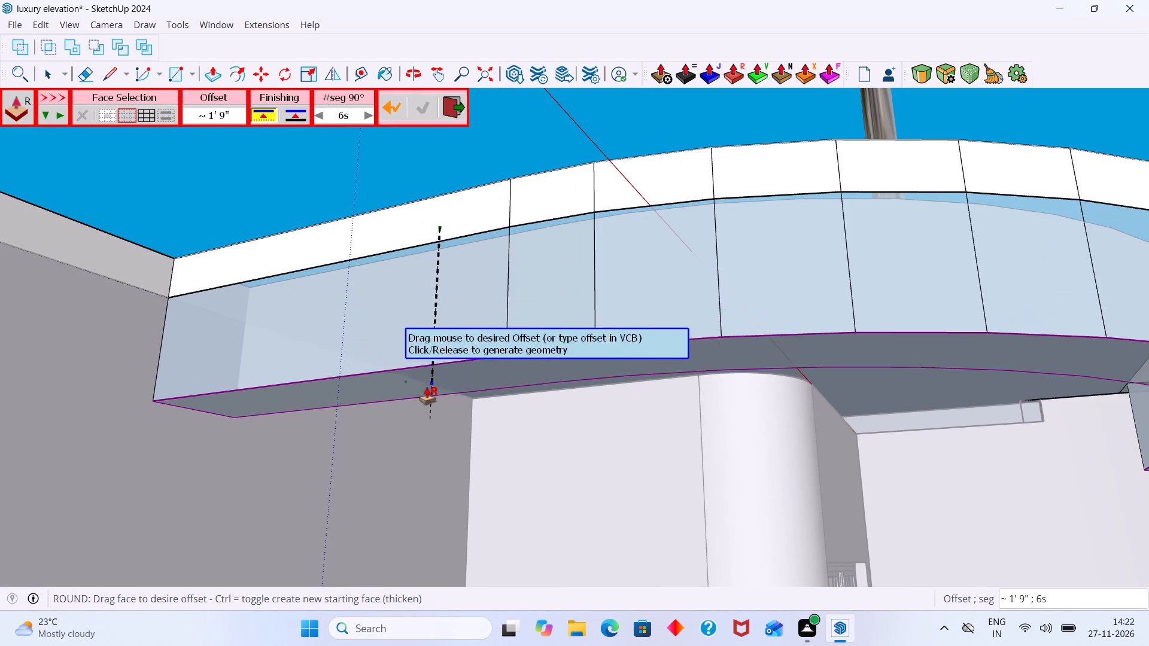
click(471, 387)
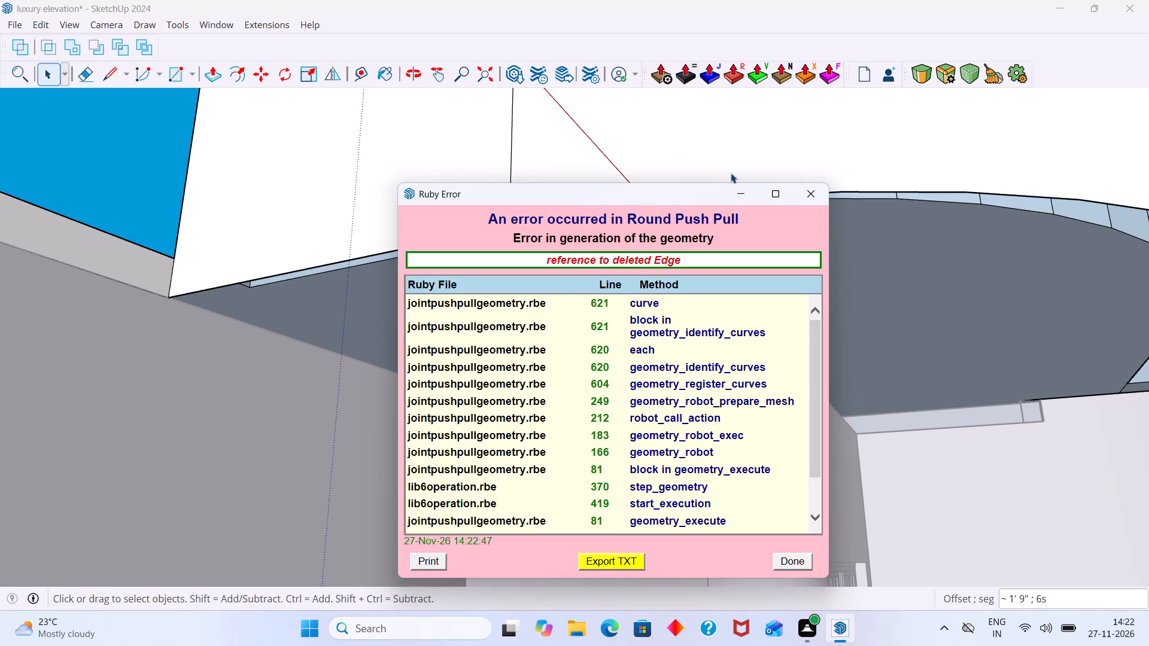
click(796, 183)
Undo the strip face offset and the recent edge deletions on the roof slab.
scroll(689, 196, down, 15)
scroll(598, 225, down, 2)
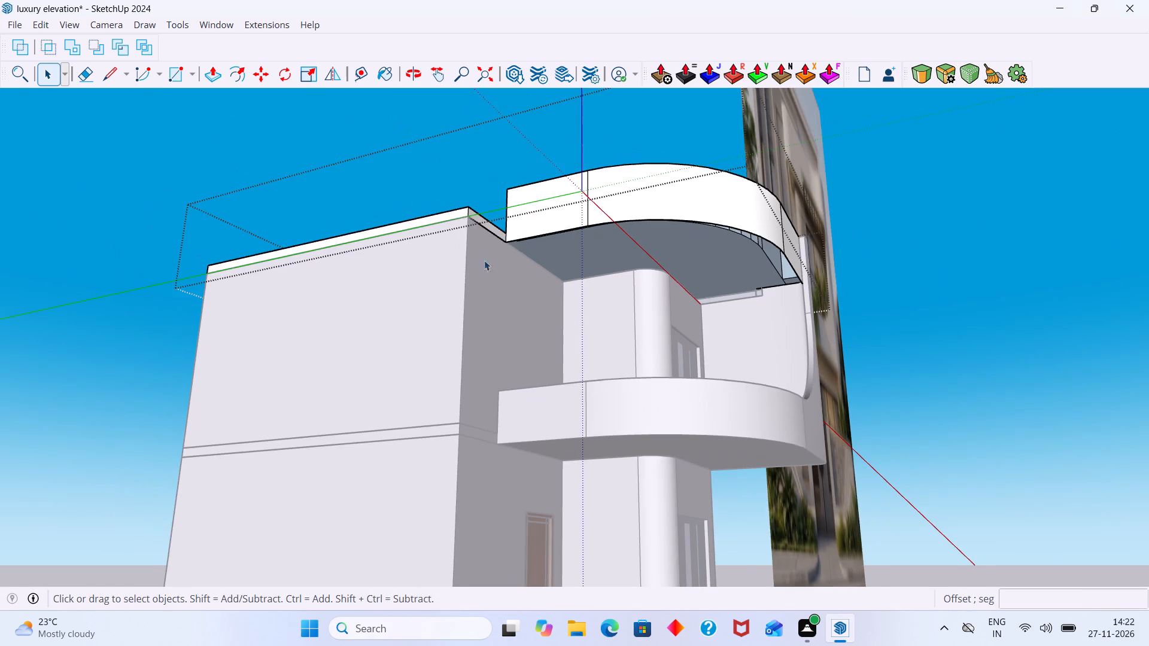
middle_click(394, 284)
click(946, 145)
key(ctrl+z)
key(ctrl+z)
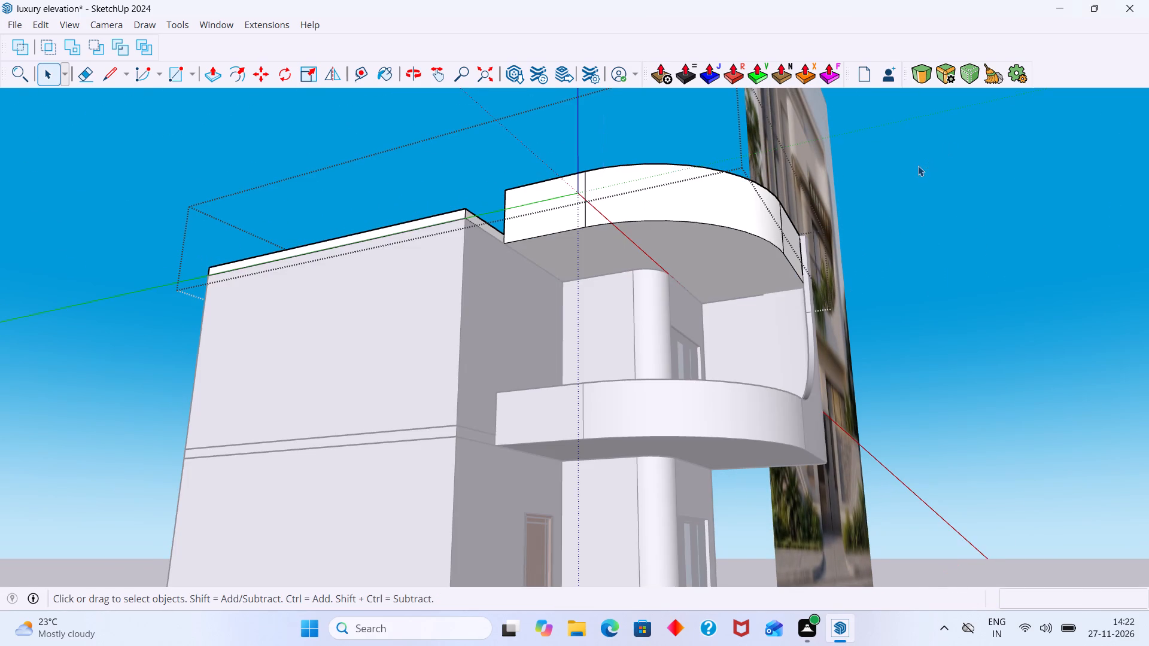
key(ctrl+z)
Examine the parapet's end and the leftover slab lines on the curved corner wall from above and up close.
middle_drag(901, 187, 507, 274)
scroll(518, 263, up, 1)
scroll(518, 263, down, 8)
middle_drag(580, 259, 468, 288)
scroll(548, 274, up, 4)
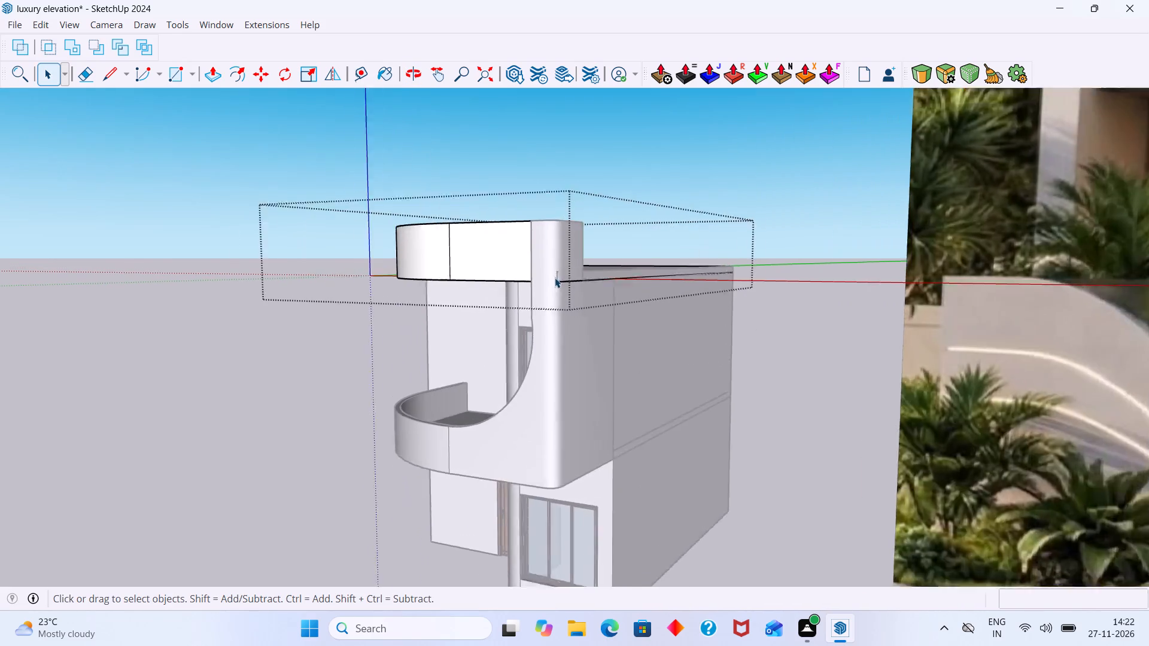
scroll(555, 278, up, 8)
middle_drag(694, 340, 779, 486)
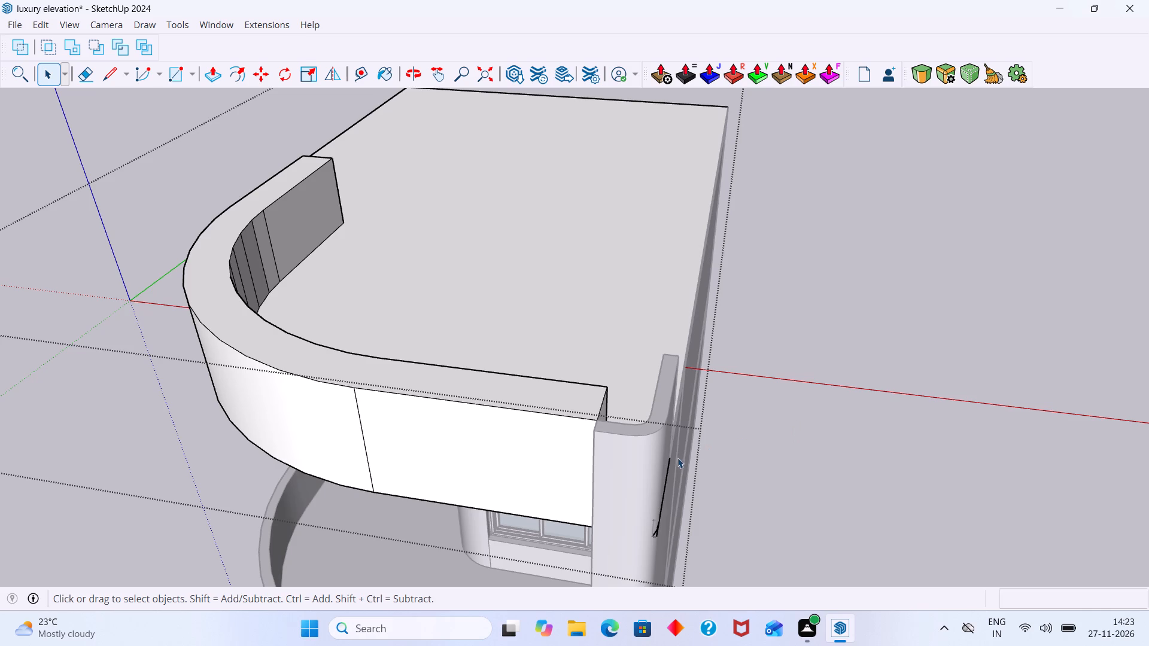
scroll(653, 456, down, 7)
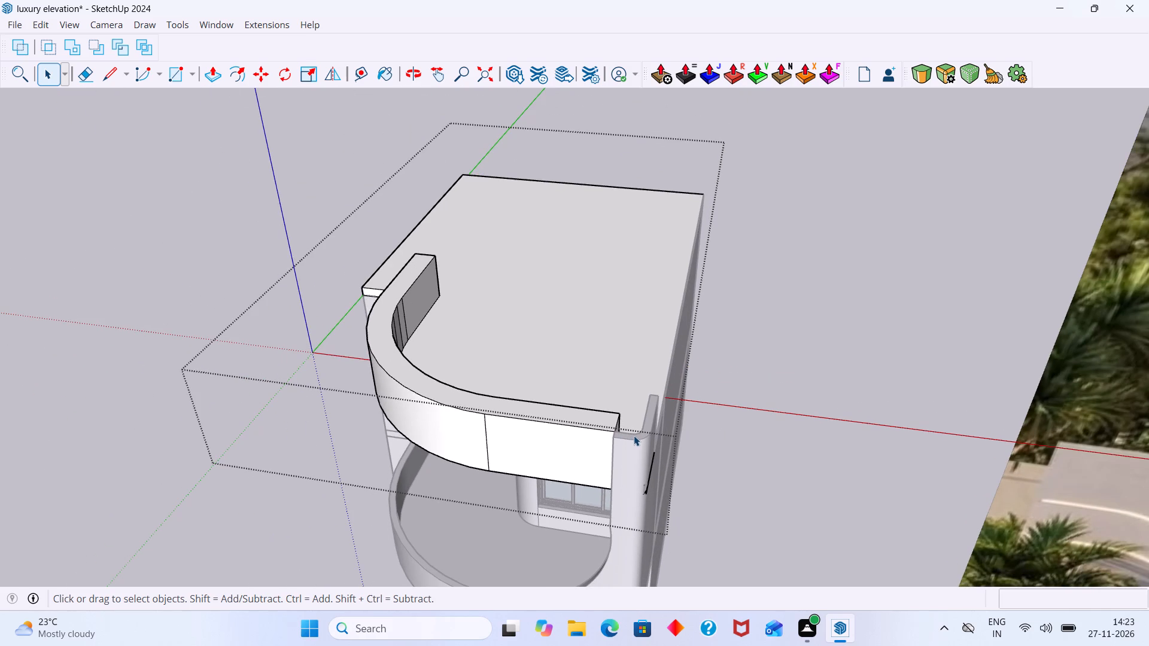
scroll(585, 441, up, 13)
middle_drag(707, 451, 604, 393)
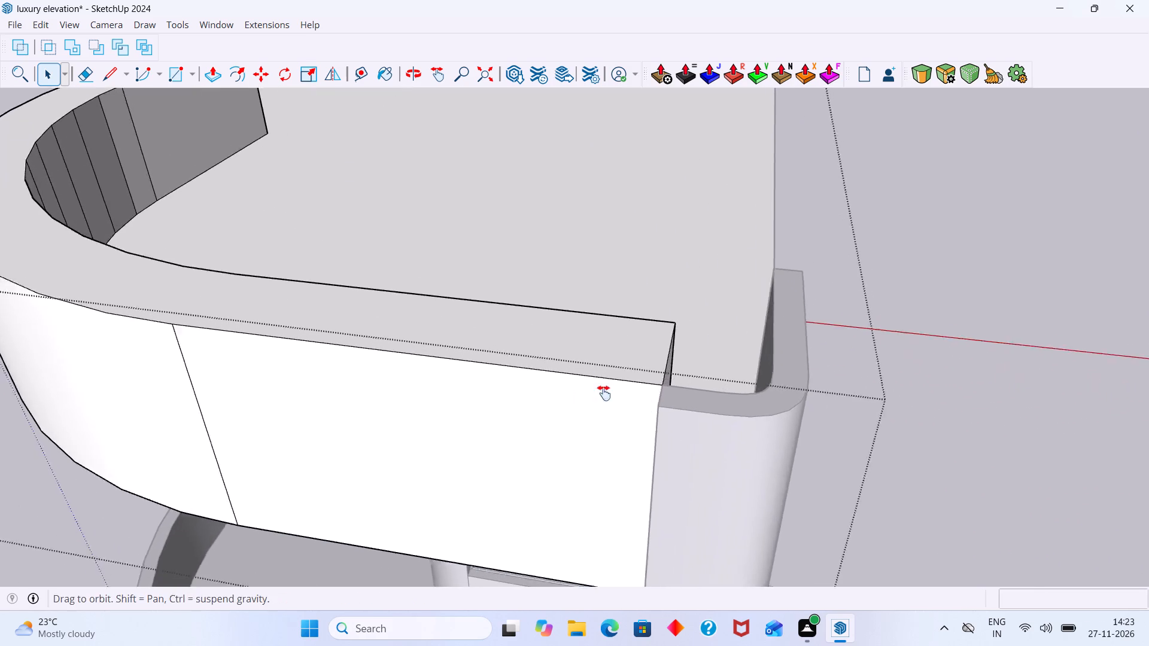
middle_drag(604, 393, 577, 379)
shift+scroll(666, 439, up, 3)
shift+middle_drag(667, 438, 619, 354)
shift+scroll(646, 374, up, 4)
shift+middle_click(646, 374)
shift+middle_drag(640, 459, 604, 354)
shift+scroll(639, 462, up, 1)
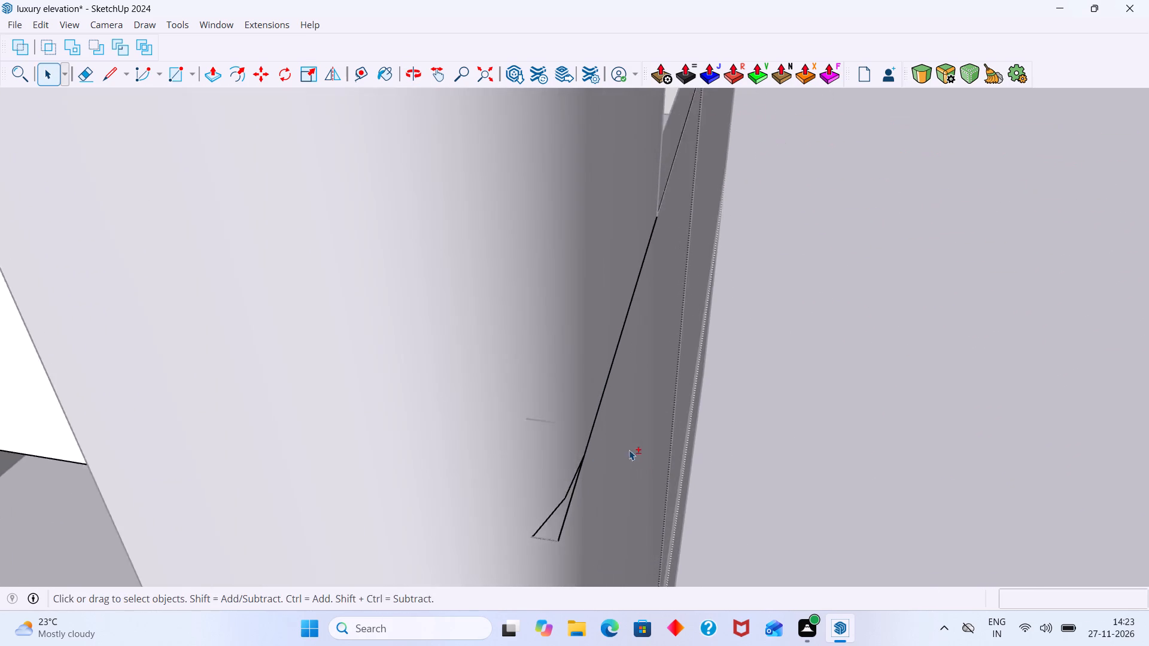
Erase the straight edge of the small slab triangle protruding through the curved corner wall.
shift+scroll(629, 450, up, 3)
shift+middle_drag(583, 482, 562, 392)
scroll(561, 482, up, 6)
middle_drag(500, 480, 531, 506)
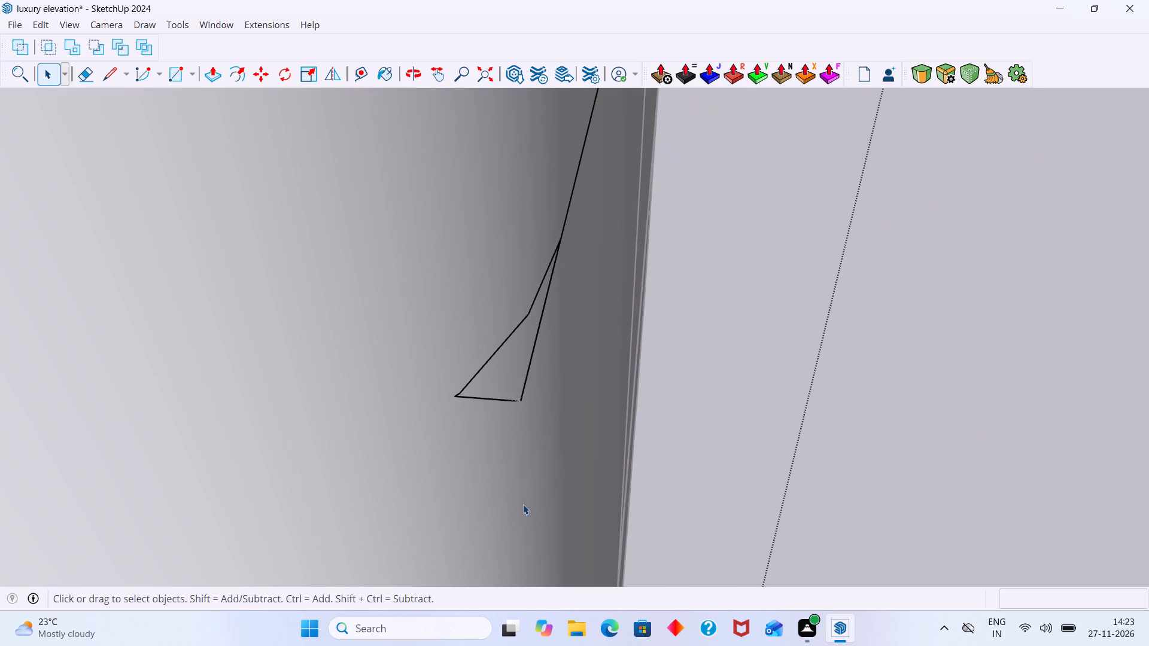
key(e)
scroll(513, 409, up, 8)
scroll(509, 395, down, 14)
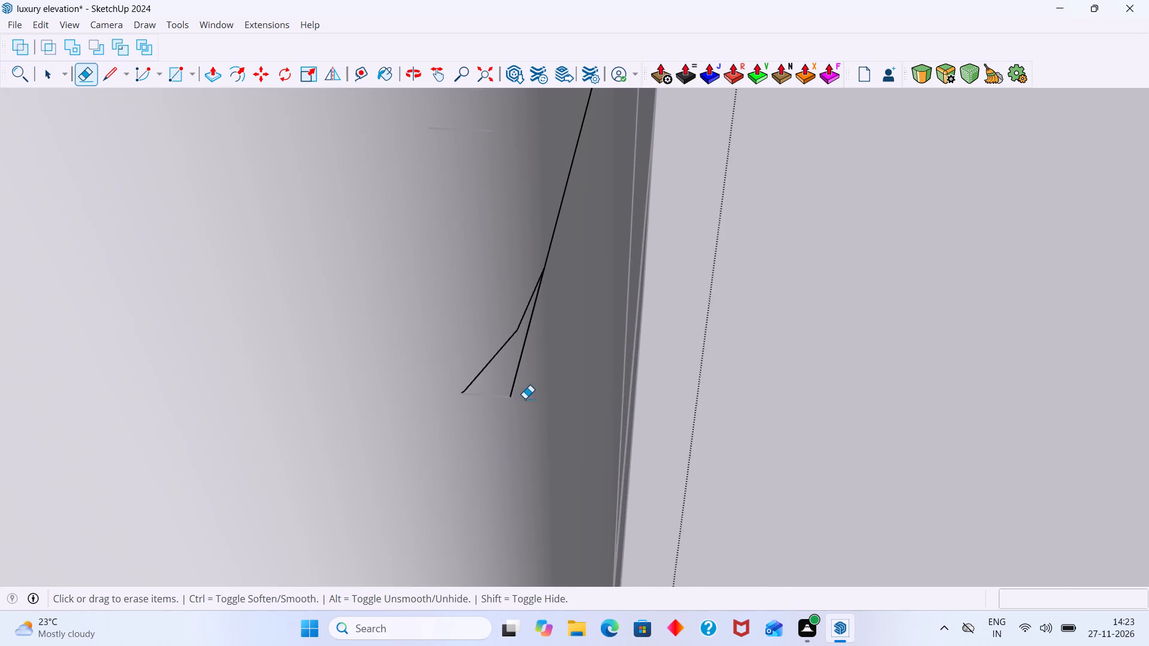
scroll(529, 397, up, 4)
click(498, 387)
scroll(499, 383, down, 8)
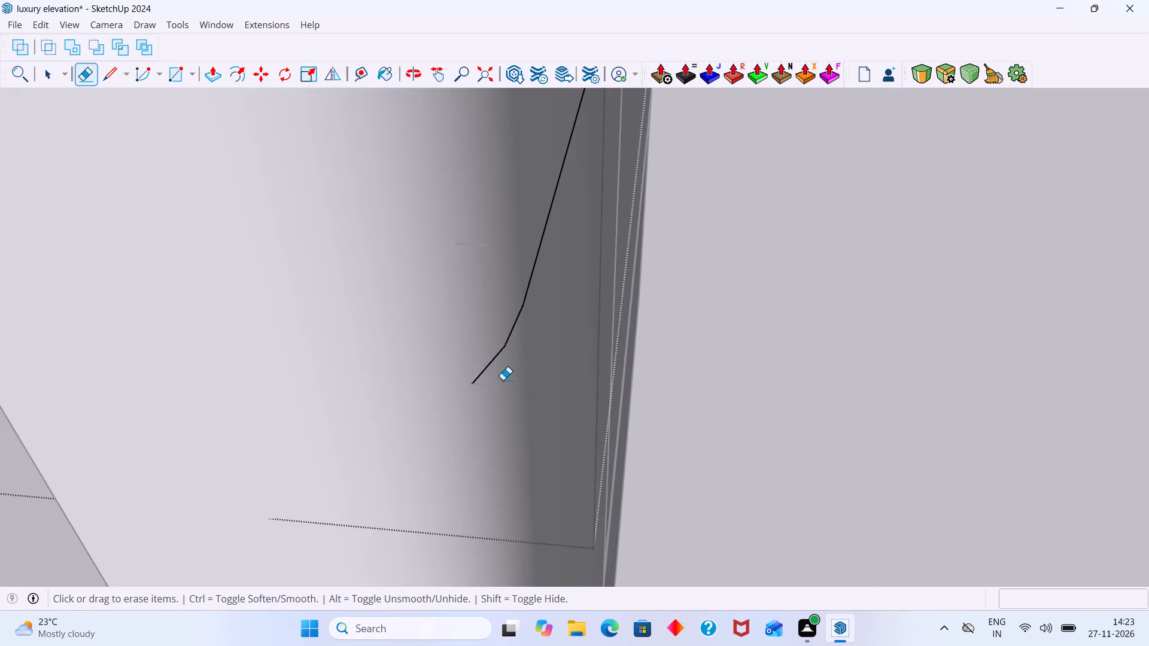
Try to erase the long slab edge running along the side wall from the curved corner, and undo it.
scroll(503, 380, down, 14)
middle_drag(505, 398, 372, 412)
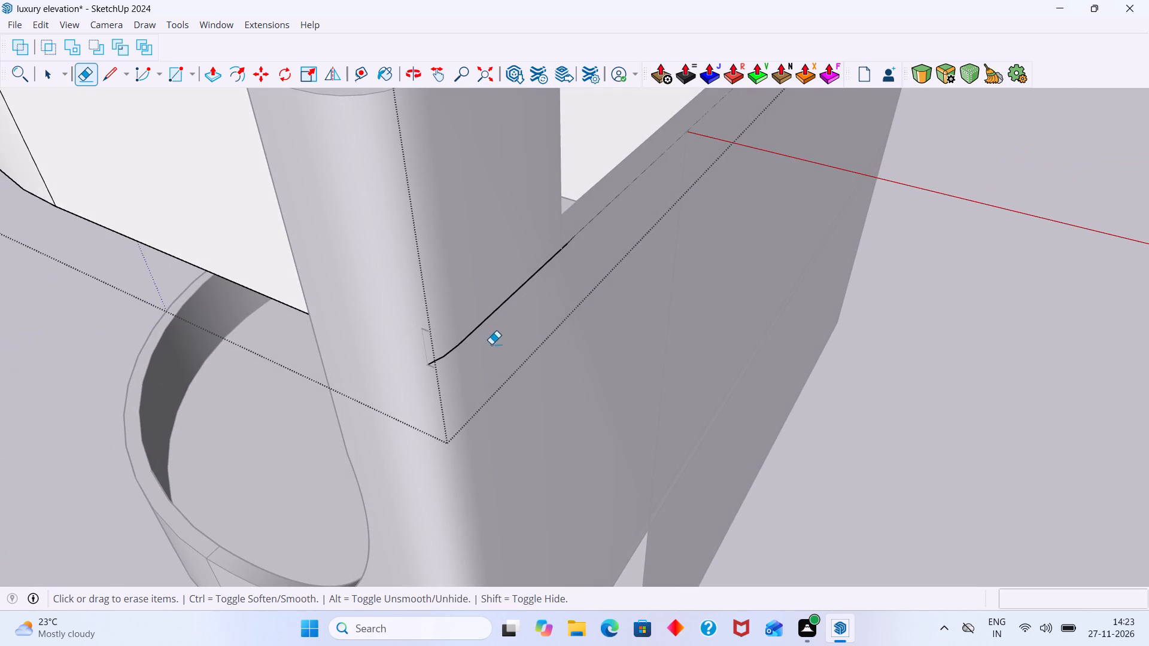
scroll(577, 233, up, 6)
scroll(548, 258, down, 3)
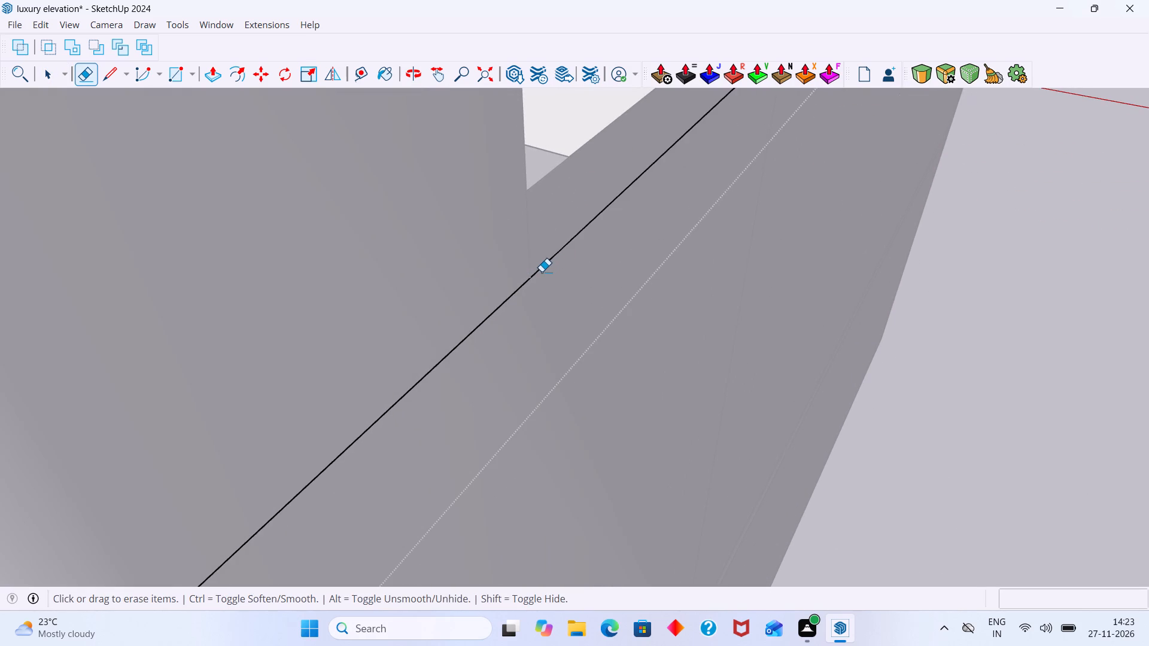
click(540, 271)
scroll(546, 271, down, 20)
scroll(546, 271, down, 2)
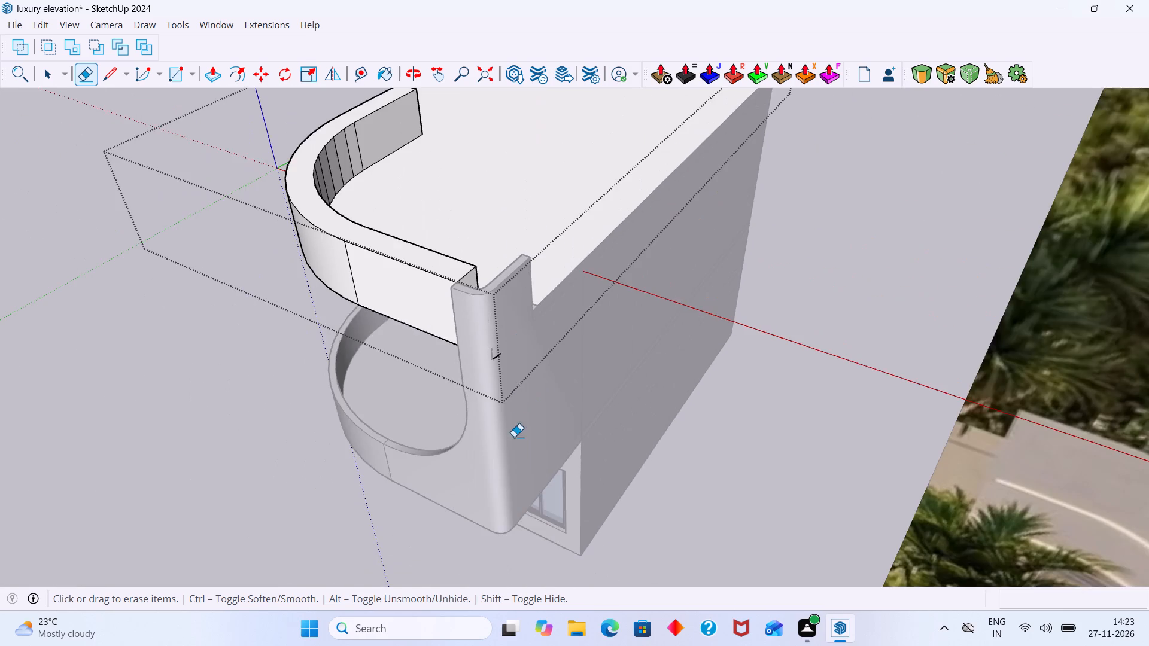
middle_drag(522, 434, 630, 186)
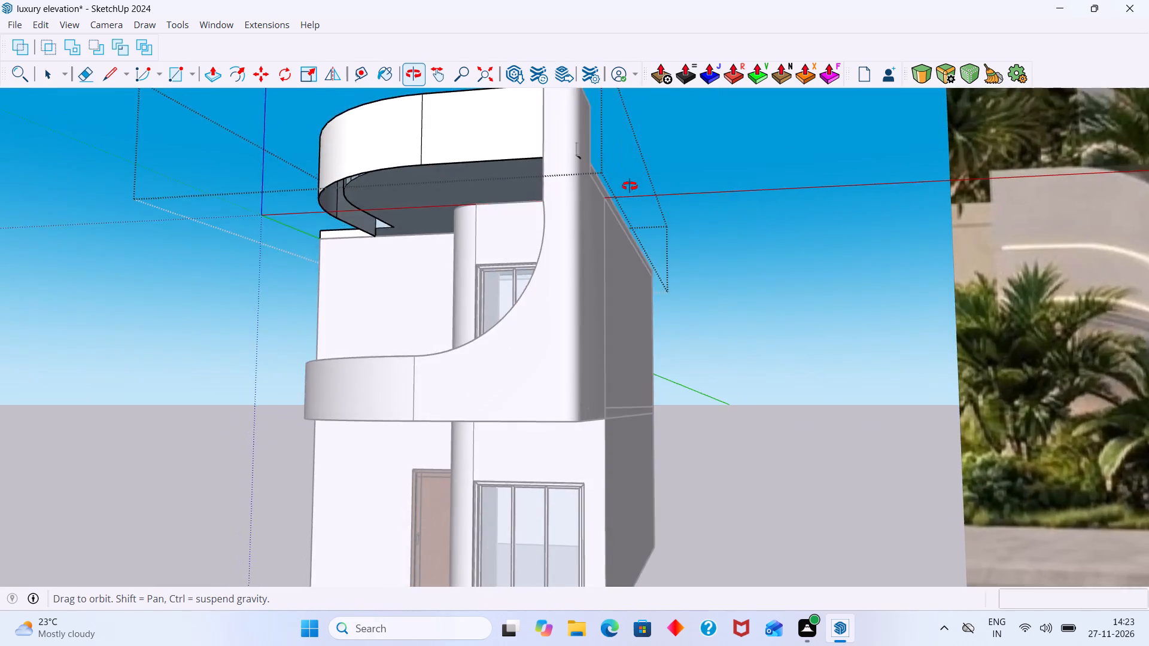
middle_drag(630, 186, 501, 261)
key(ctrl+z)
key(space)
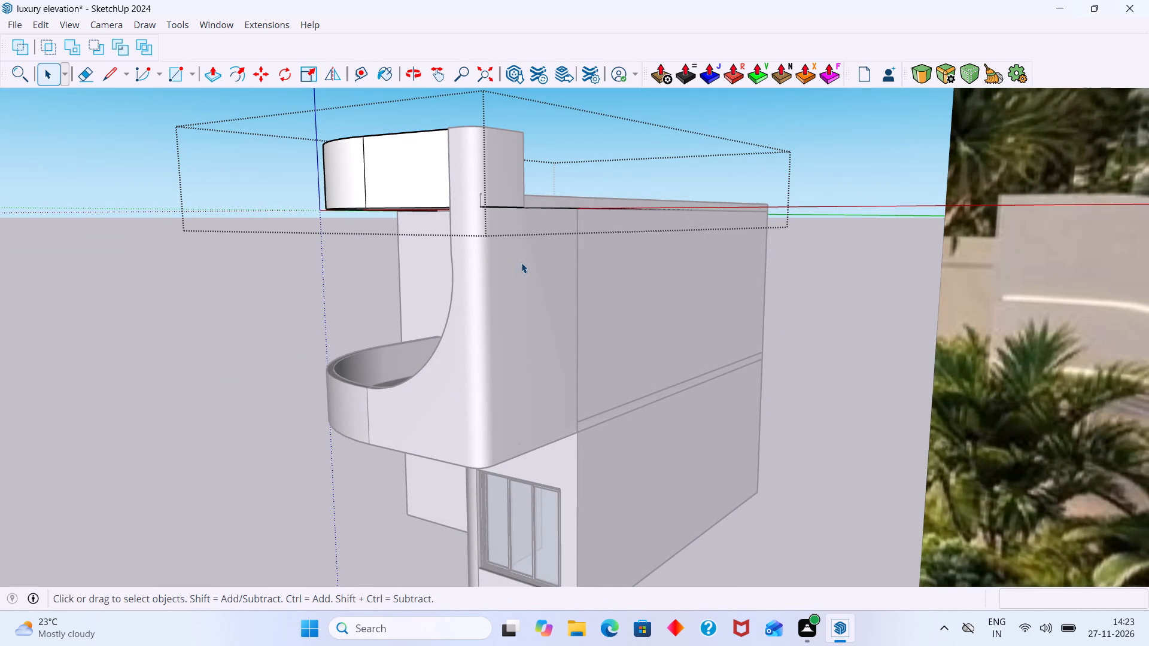
Delete the upper short line on the curved corner wall, both its loose copy and the one inside the roof slab group.
scroll(542, 263, down, 10)
middle_drag(553, 284, 562, 468)
scroll(546, 422, up, 3)
click(489, 451)
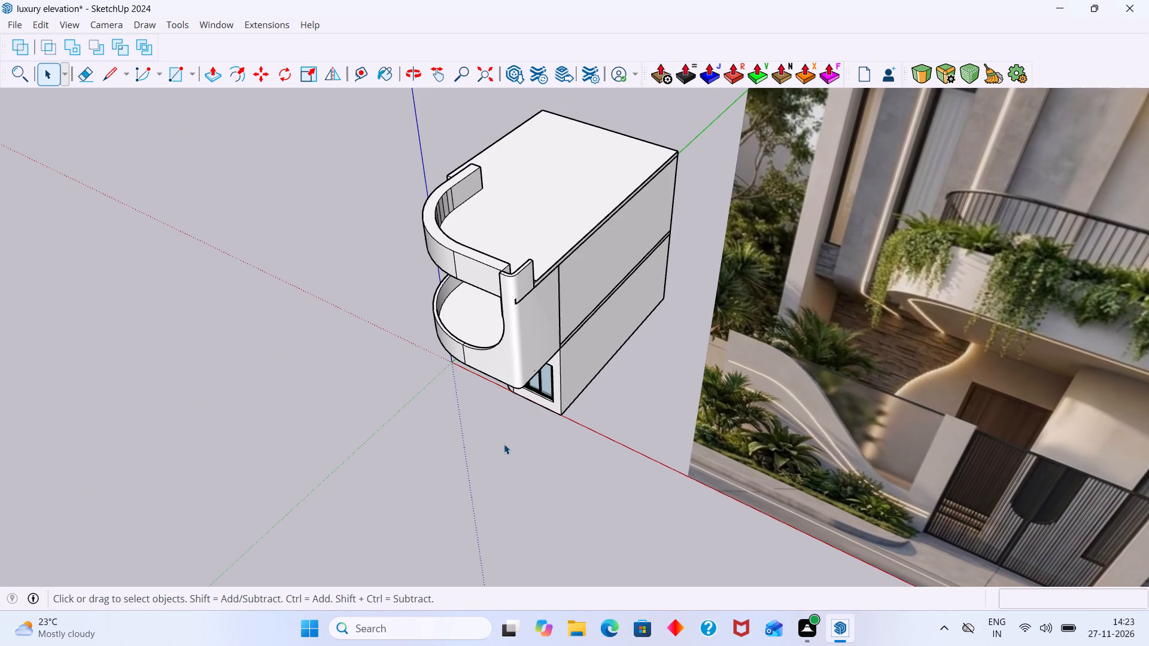
scroll(515, 295, up, 13)
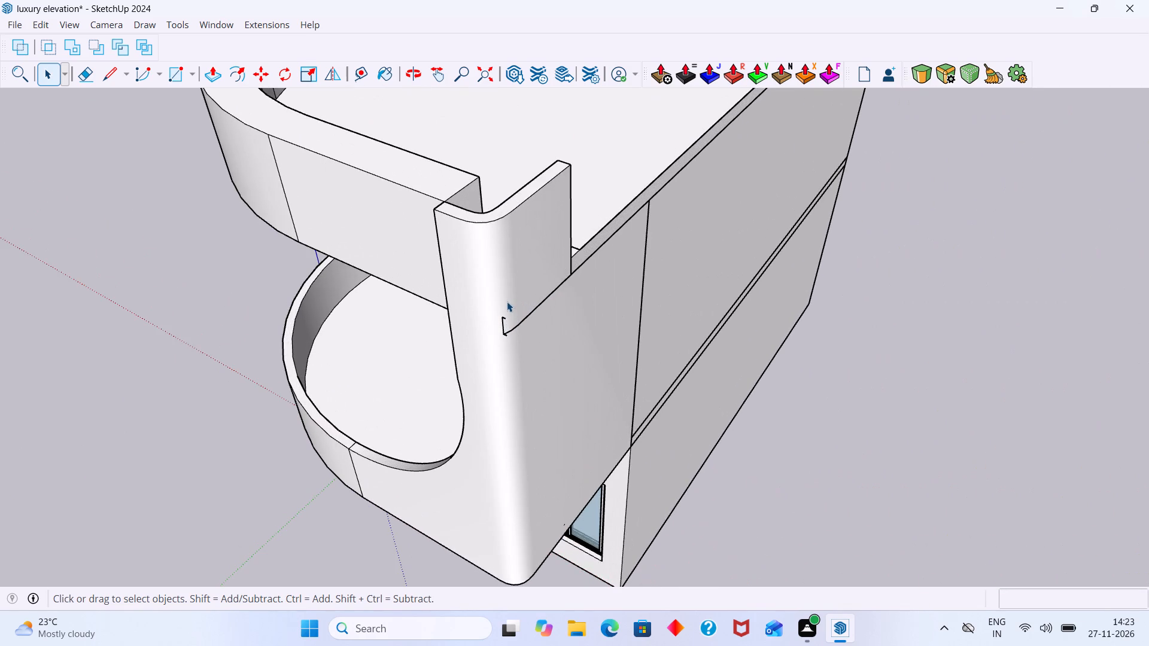
scroll(522, 346, up, 3)
scroll(474, 300, up, 14)
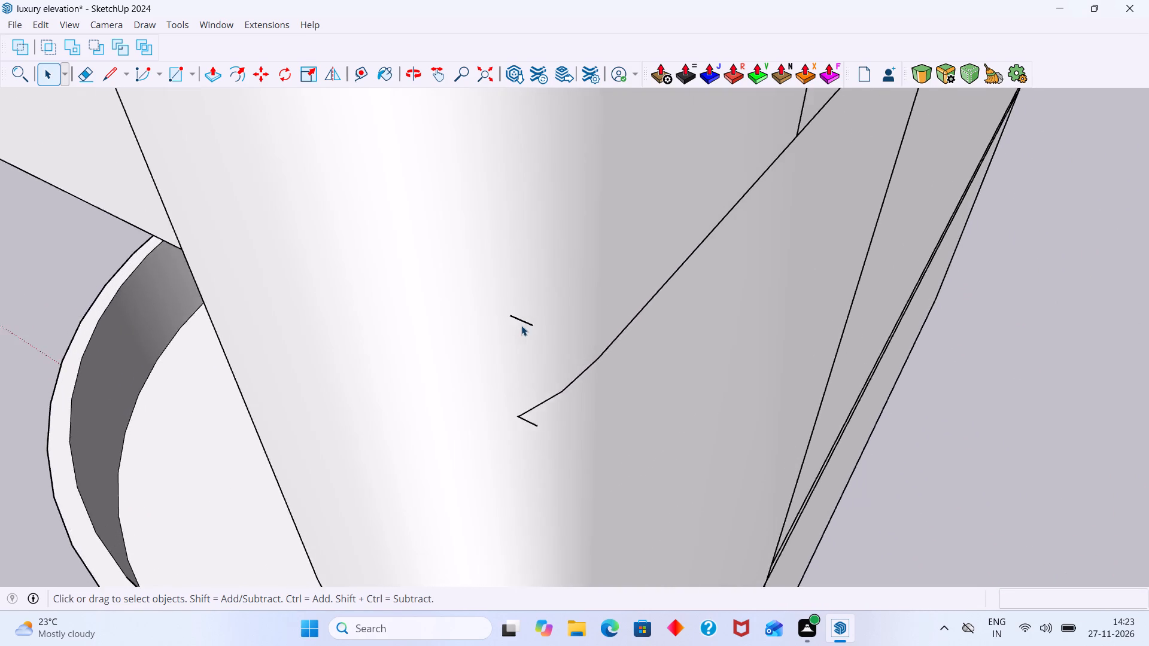
scroll(521, 325, up, 4)
middle_drag(526, 318, 644, 277)
scroll(592, 314, up, 4)
click(532, 326)
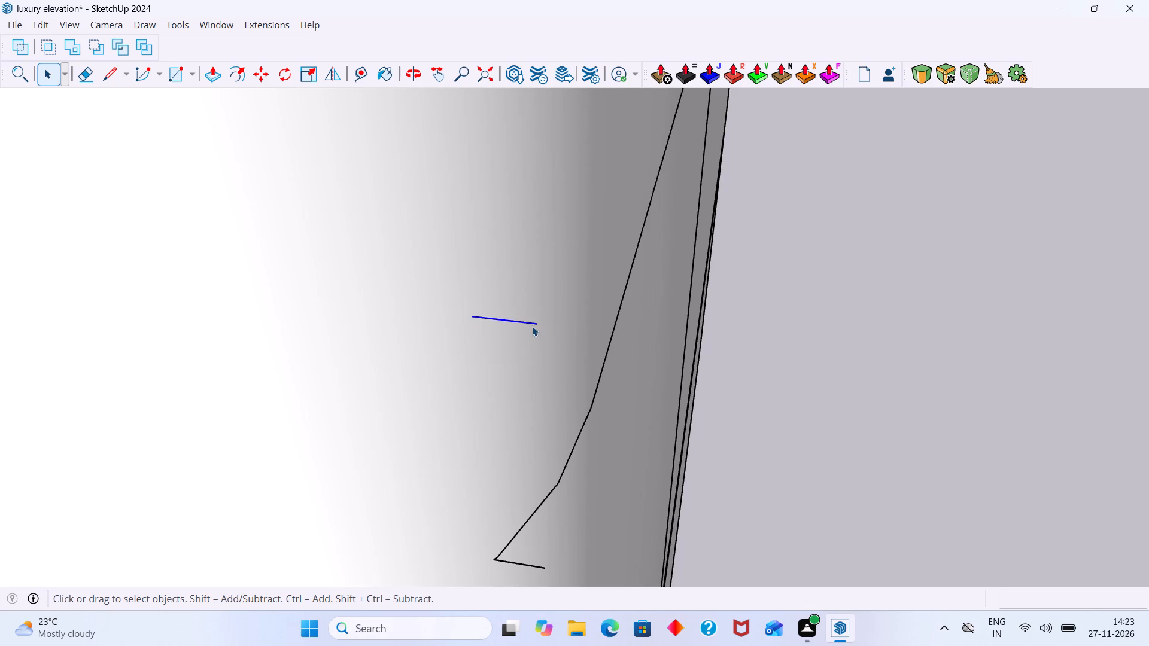
key(Delete)
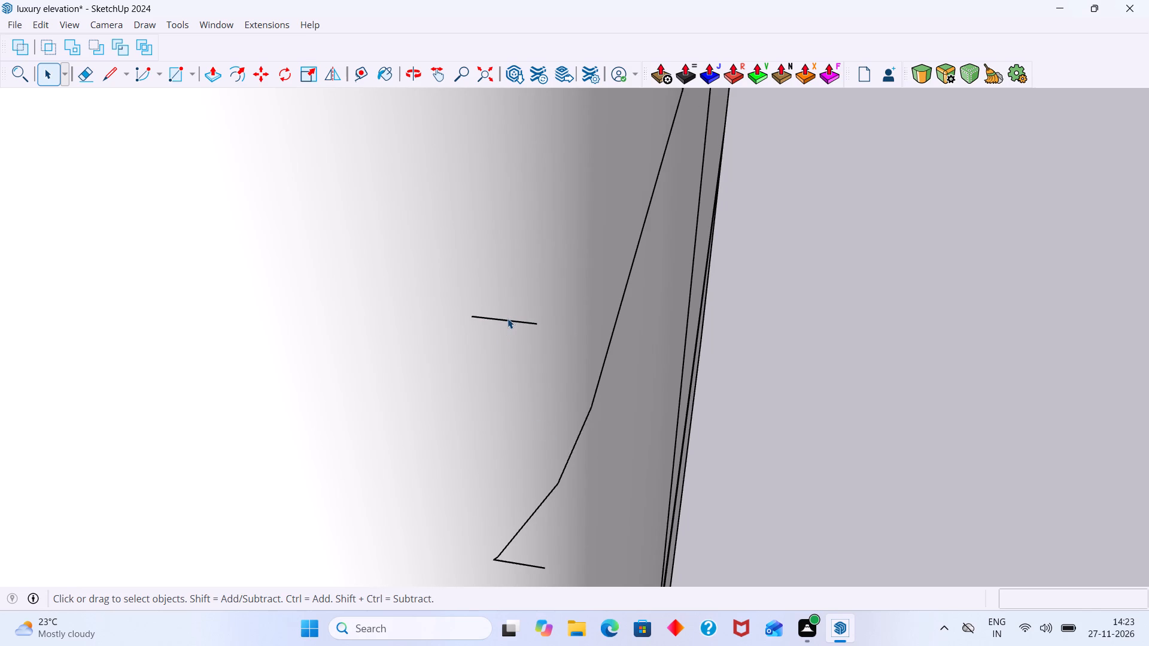
click(507, 318)
triple_click(509, 319)
click(510, 321)
click(516, 321)
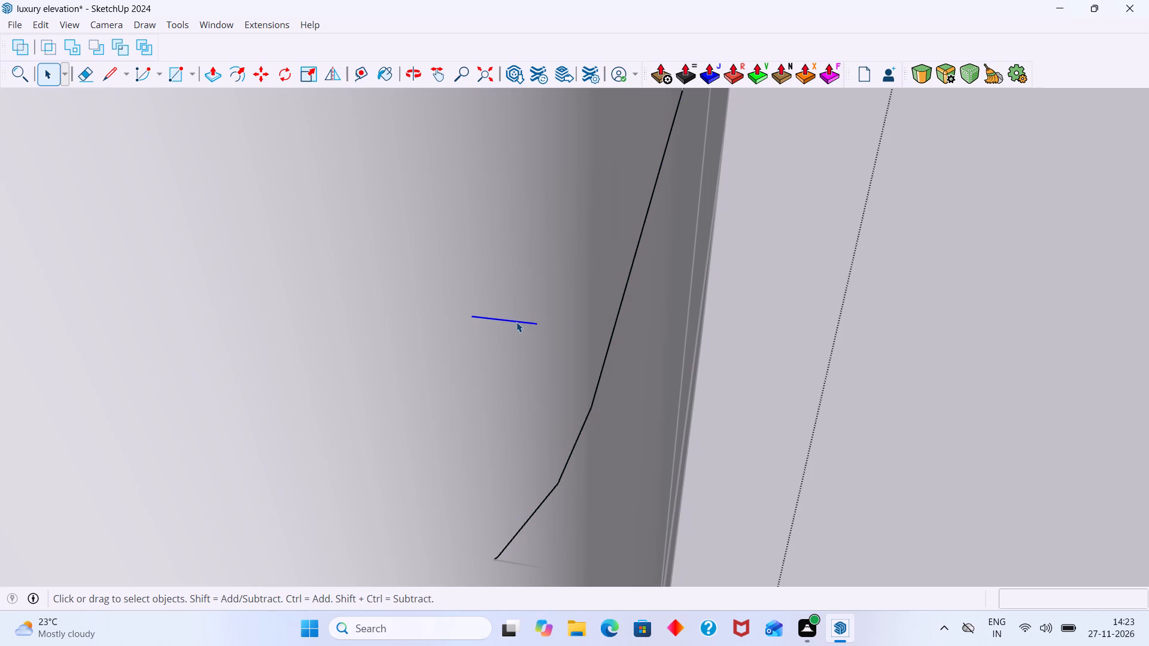
key(Delete)
scroll(517, 327, down, 20)
scroll(517, 327, down, 4)
middle_drag(464, 336, 567, 120)
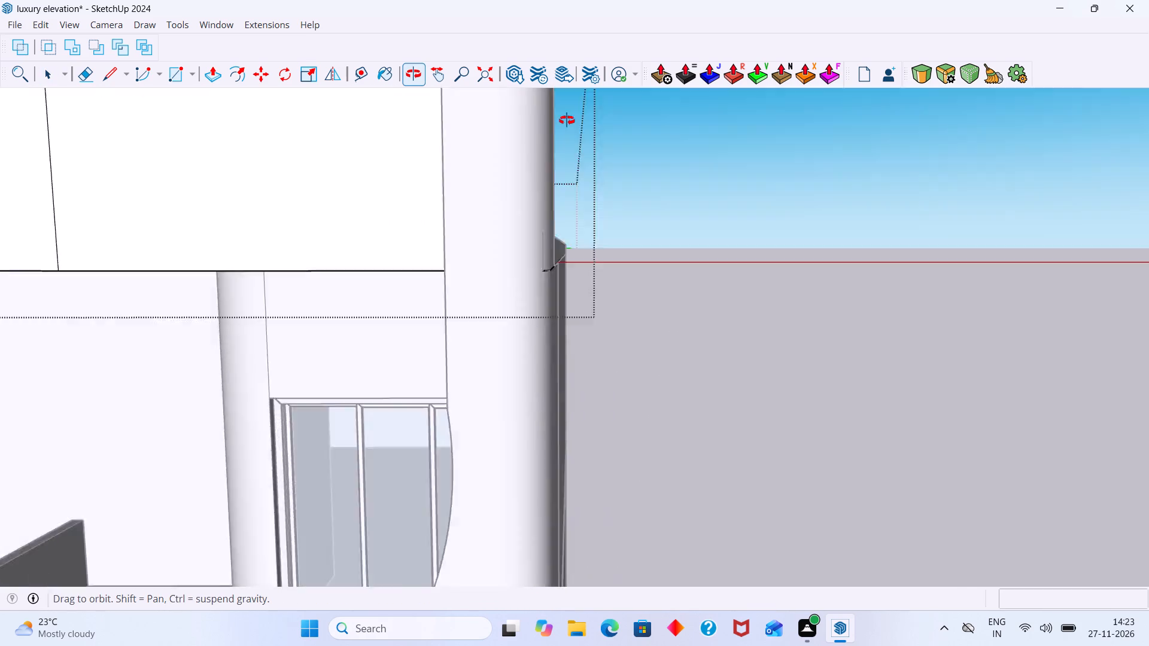
middle_drag(567, 120, 222, 240)
scroll(422, 223, down, 7)
middle_drag(408, 309, 635, 331)
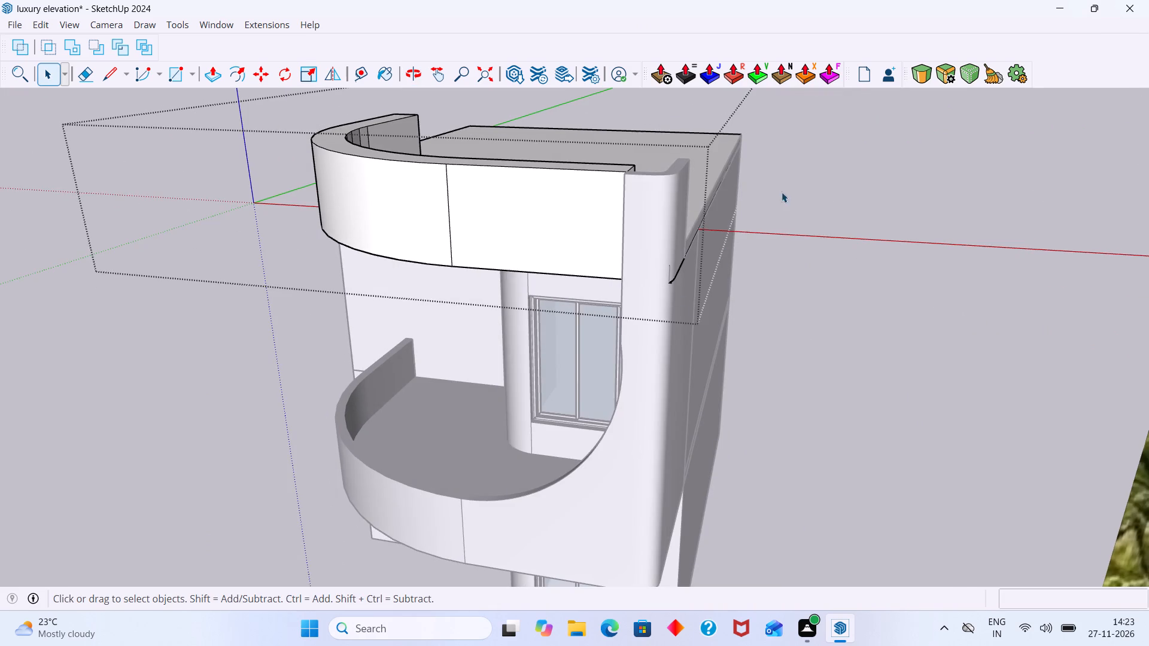
click(782, 192)
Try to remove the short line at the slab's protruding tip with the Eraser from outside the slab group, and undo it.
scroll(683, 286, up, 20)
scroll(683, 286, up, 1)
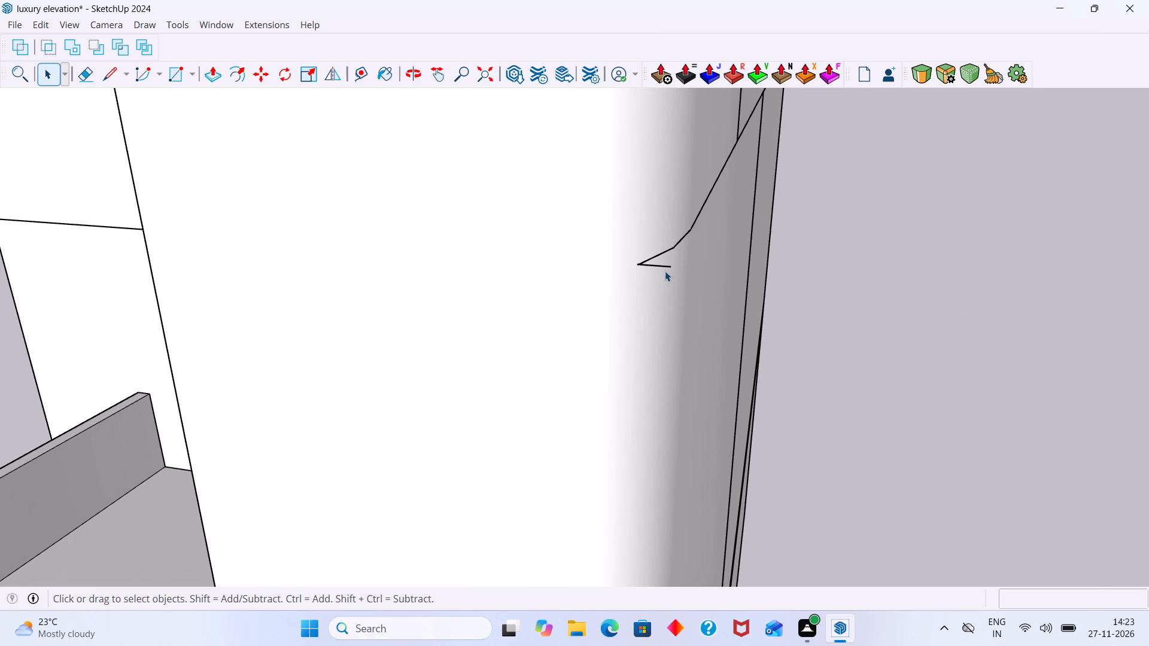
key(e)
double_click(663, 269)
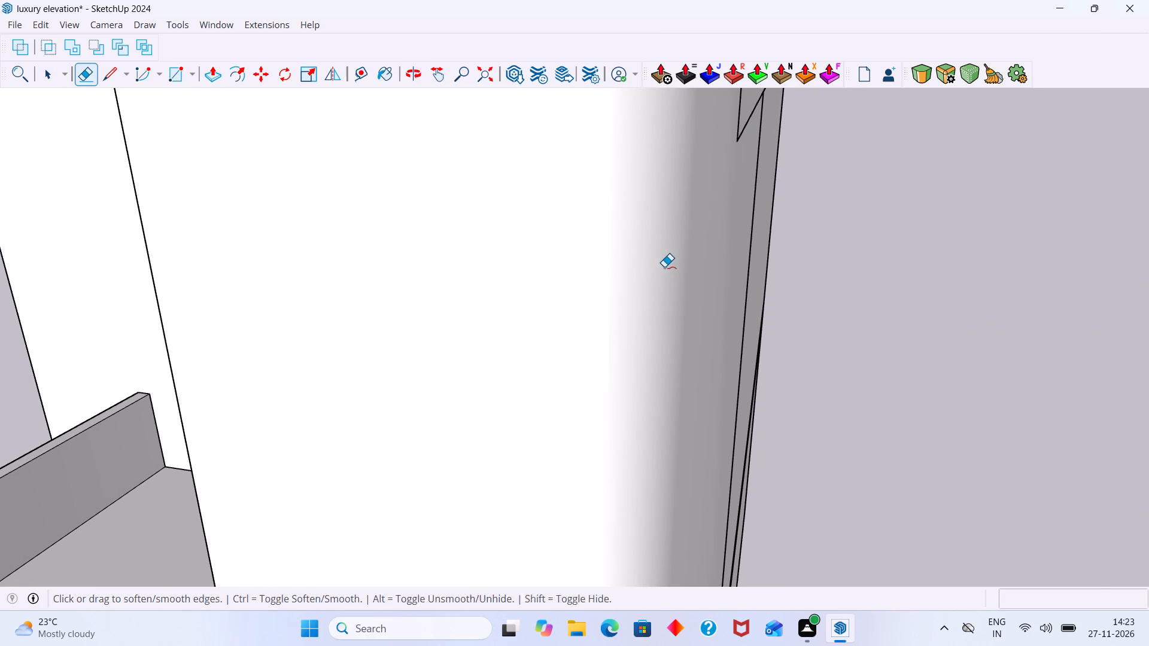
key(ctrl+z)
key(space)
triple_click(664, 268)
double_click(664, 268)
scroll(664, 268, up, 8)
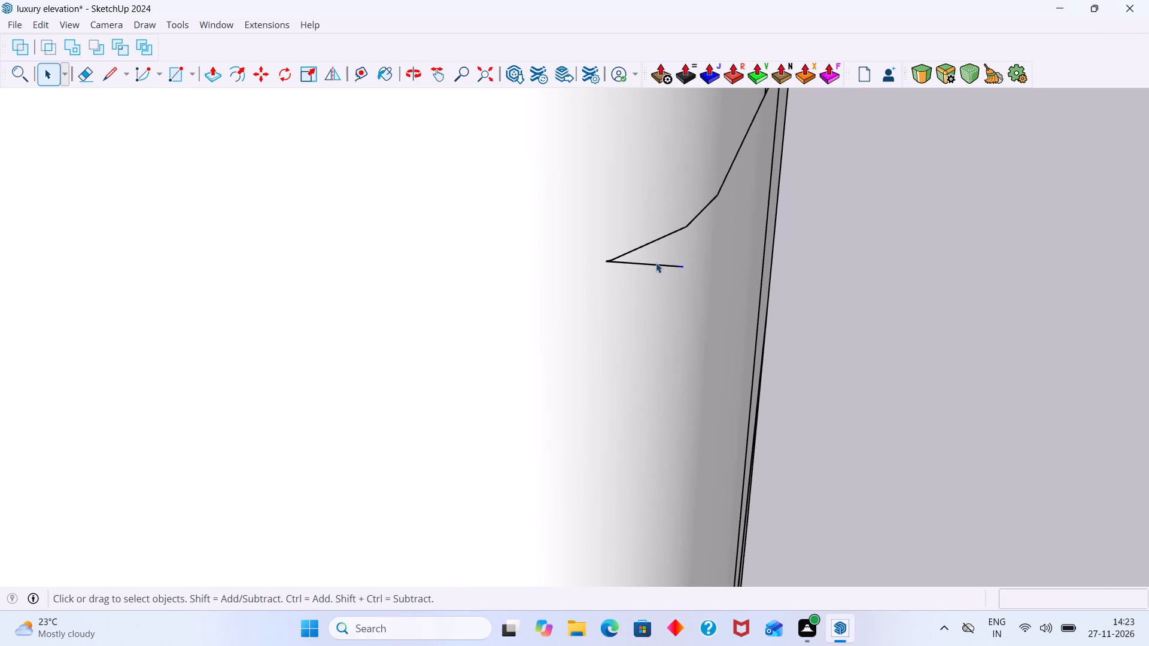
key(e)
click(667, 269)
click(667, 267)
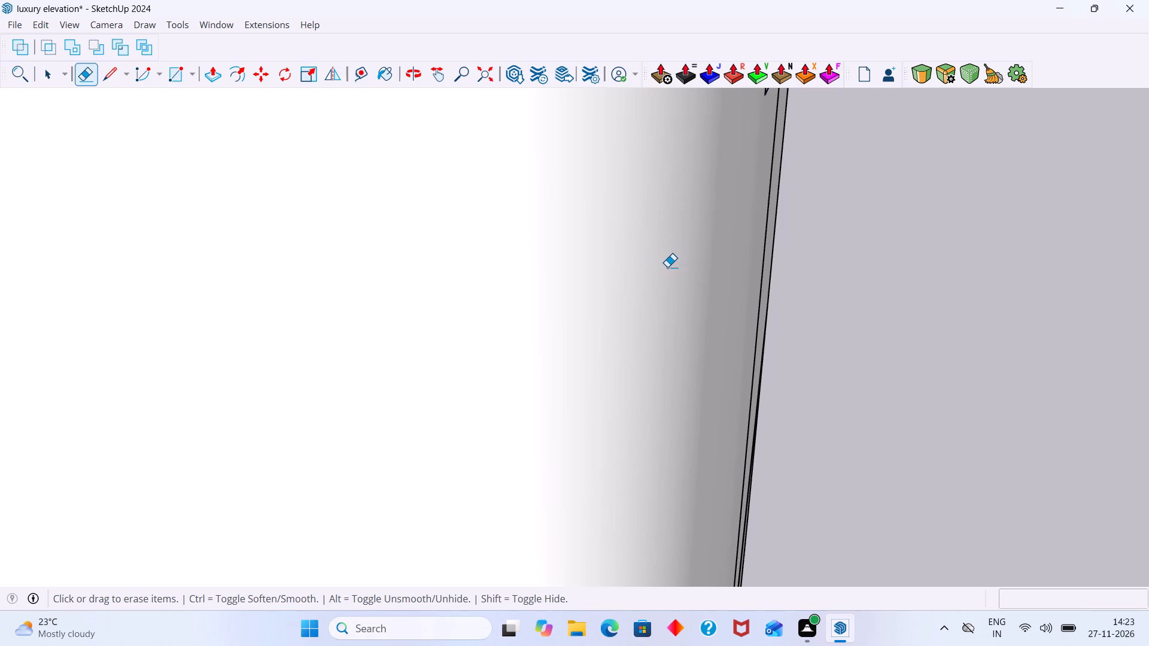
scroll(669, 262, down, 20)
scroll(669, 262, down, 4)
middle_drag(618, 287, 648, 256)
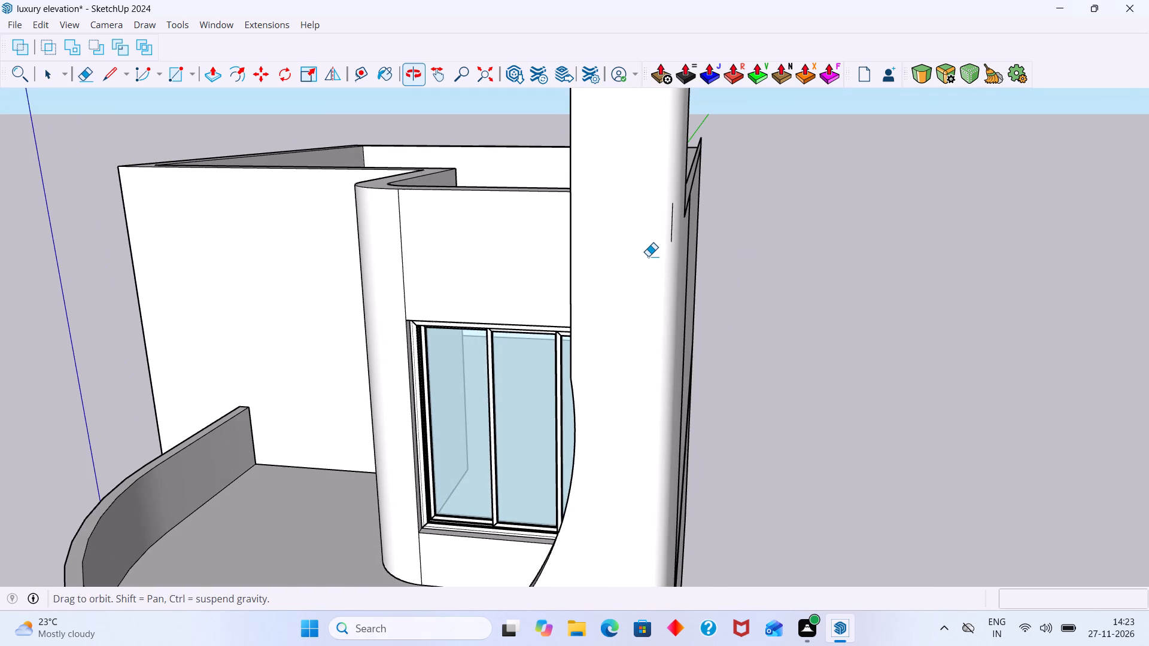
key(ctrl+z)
Delete the short line at the slab's protruding tip, both its loose copy and the one inside the roof slab group.
scroll(630, 274, down, 15)
middle_drag(599, 325, 659, 170)
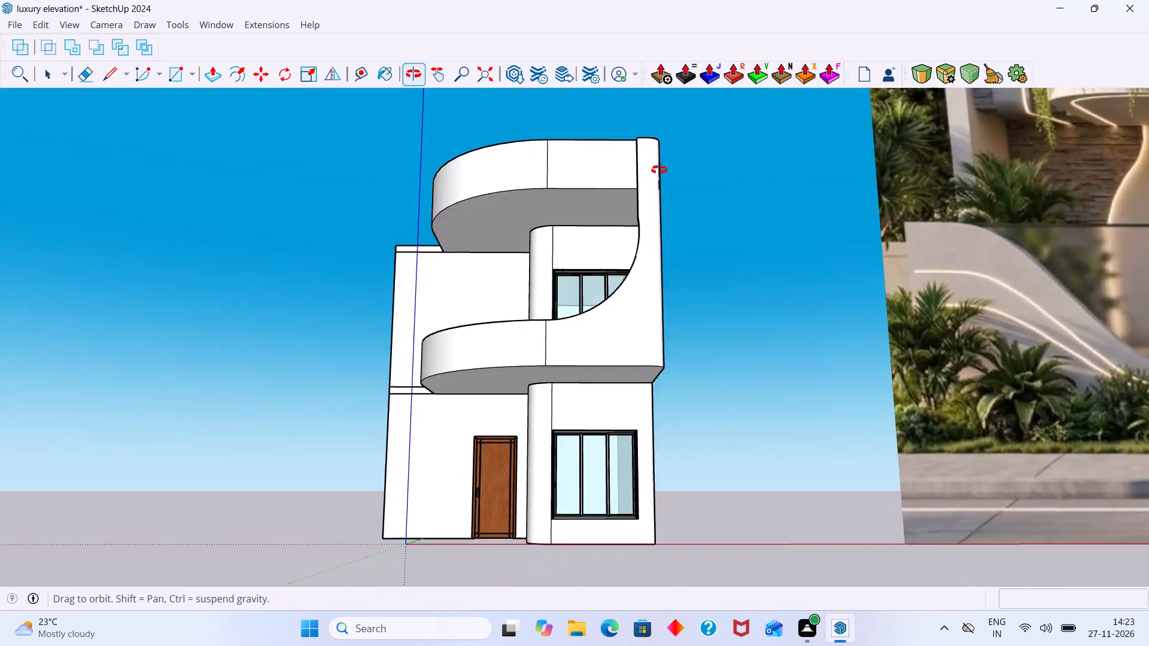
middle_drag(659, 170, 516, 431)
scroll(543, 407, up, 17)
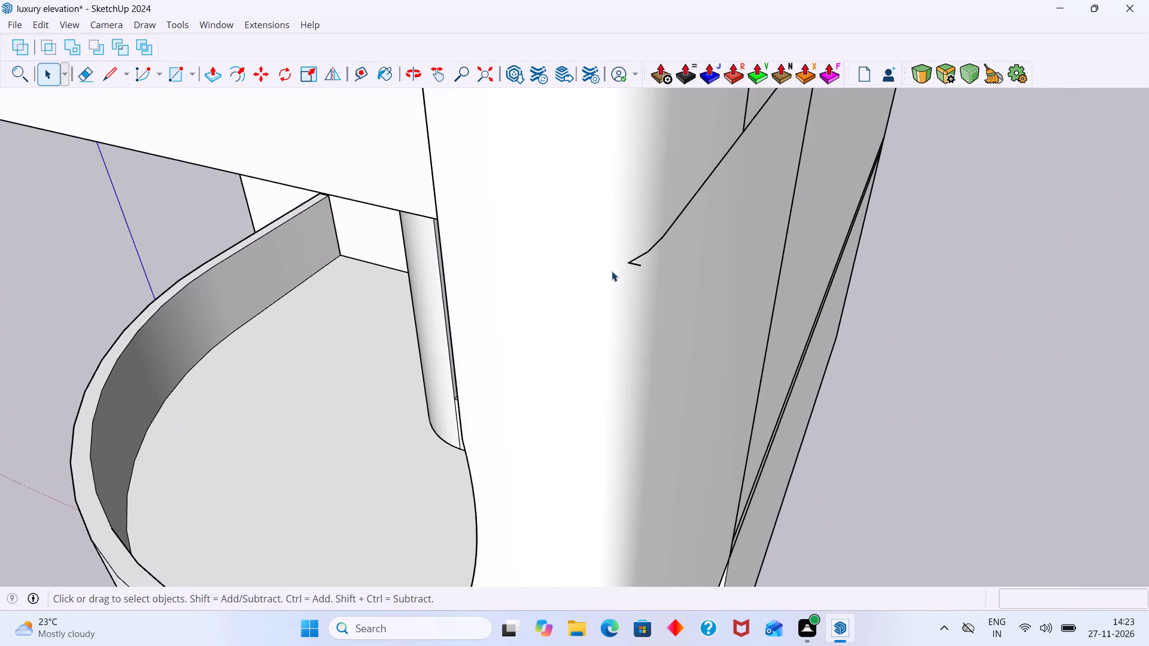
scroll(612, 271, up, 8)
middle_drag(652, 252, 670, 257)
scroll(667, 256, up, 5)
triple_click(639, 258)
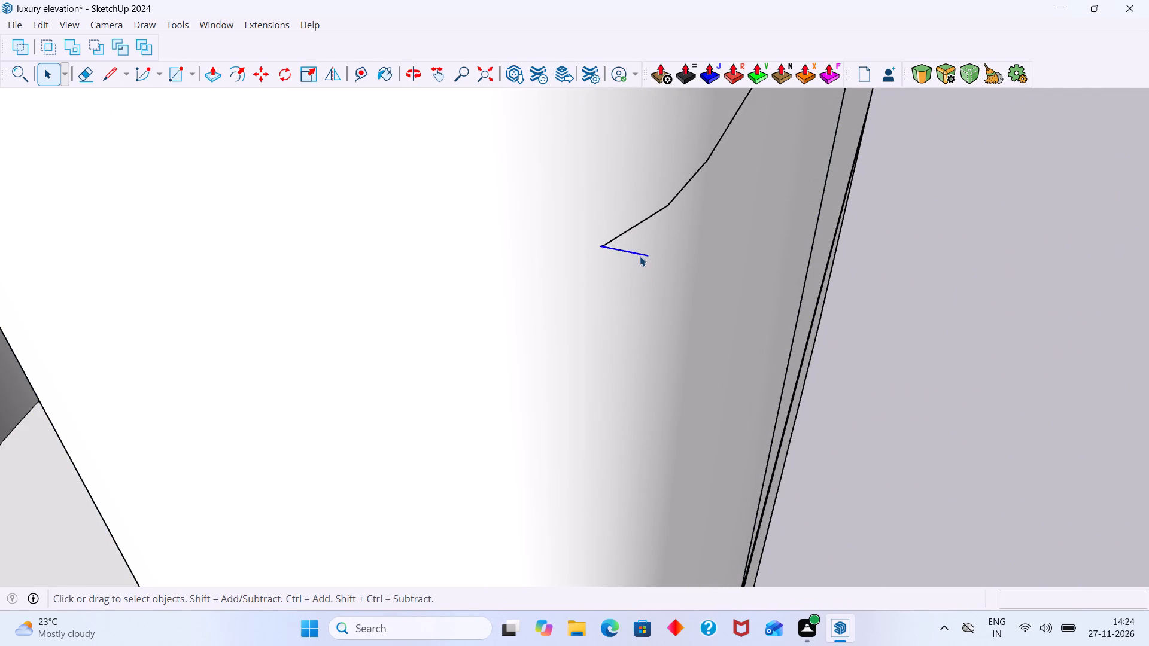
key(Delete)
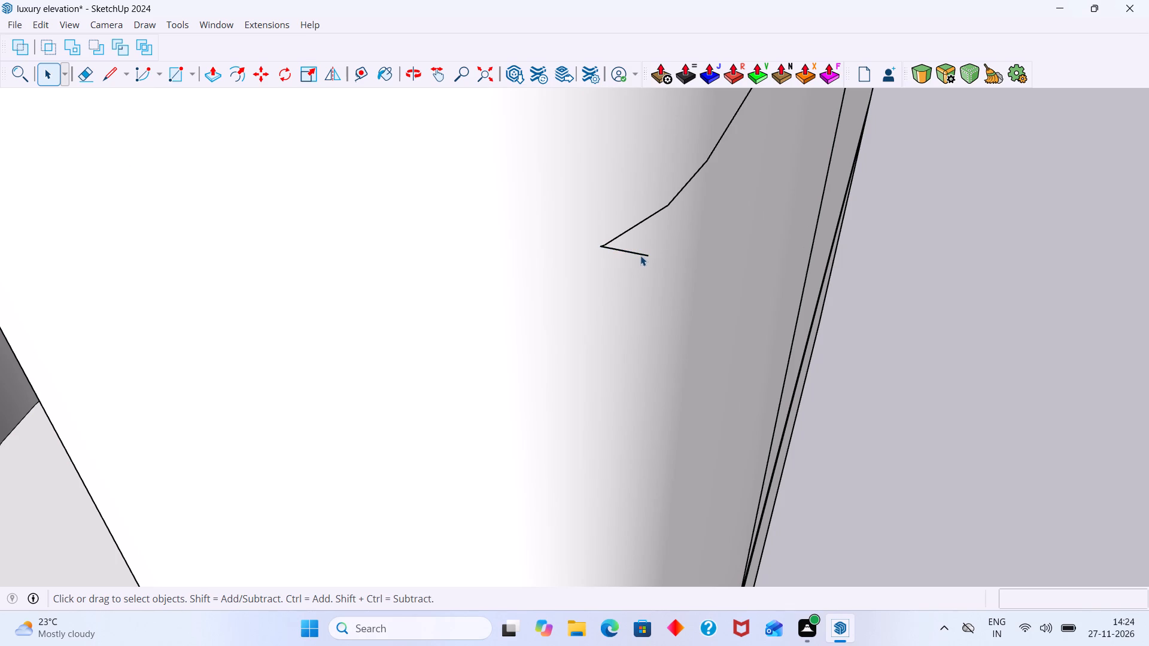
triple_click(640, 255)
click(640, 255)
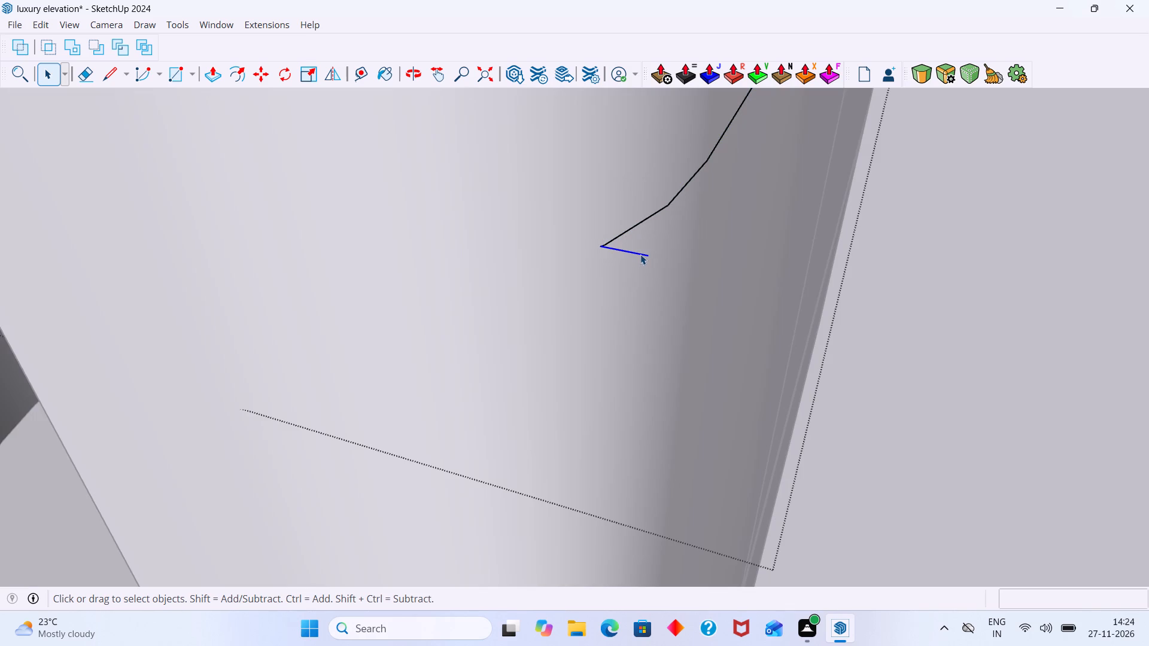
click(639, 254)
click(638, 254)
key(Delete)
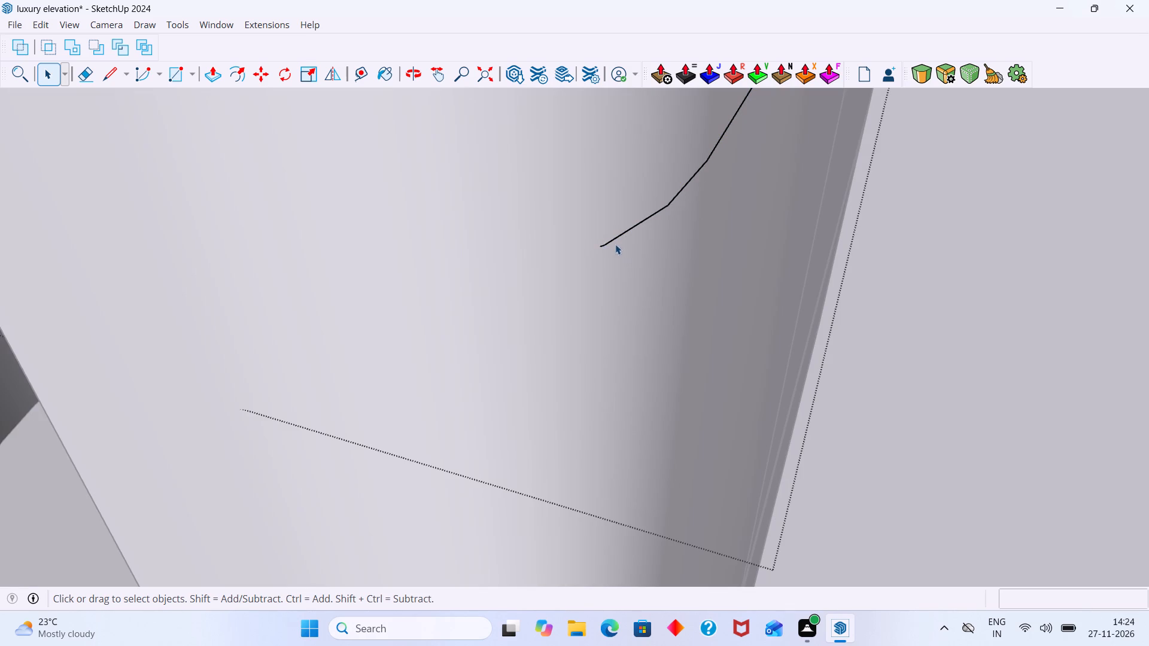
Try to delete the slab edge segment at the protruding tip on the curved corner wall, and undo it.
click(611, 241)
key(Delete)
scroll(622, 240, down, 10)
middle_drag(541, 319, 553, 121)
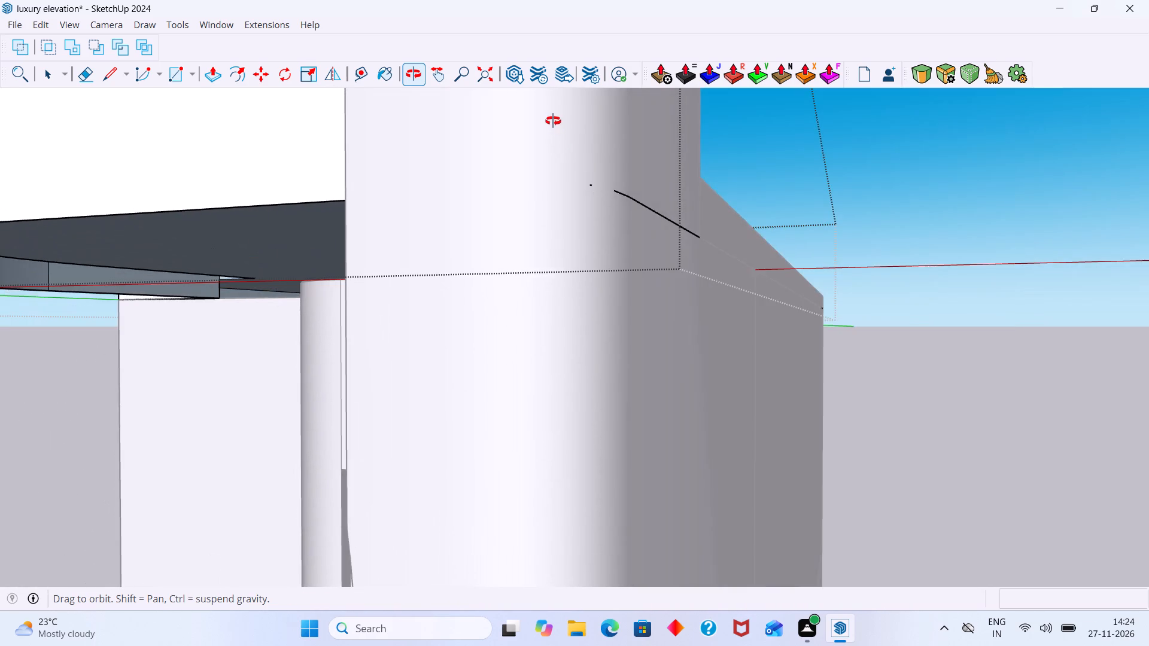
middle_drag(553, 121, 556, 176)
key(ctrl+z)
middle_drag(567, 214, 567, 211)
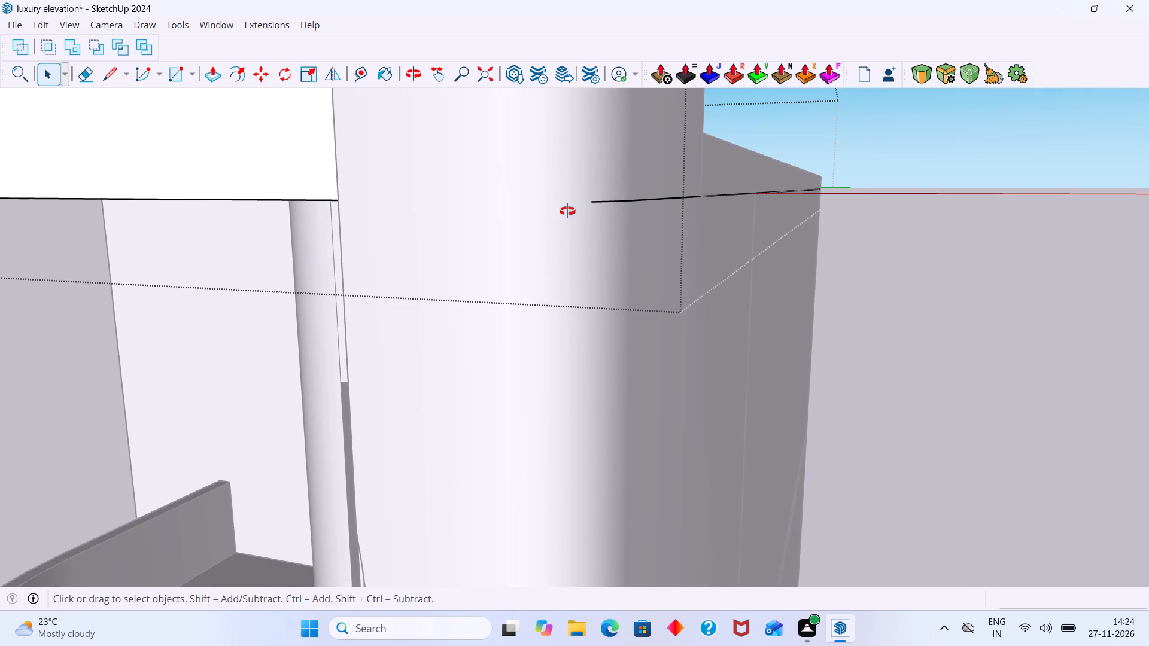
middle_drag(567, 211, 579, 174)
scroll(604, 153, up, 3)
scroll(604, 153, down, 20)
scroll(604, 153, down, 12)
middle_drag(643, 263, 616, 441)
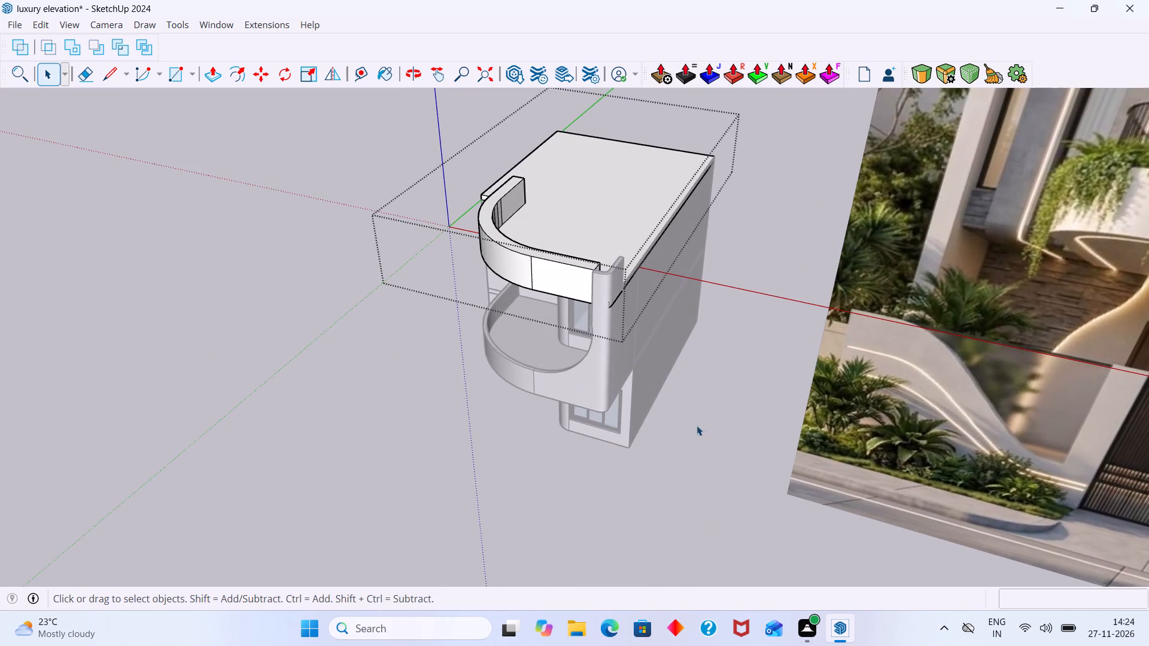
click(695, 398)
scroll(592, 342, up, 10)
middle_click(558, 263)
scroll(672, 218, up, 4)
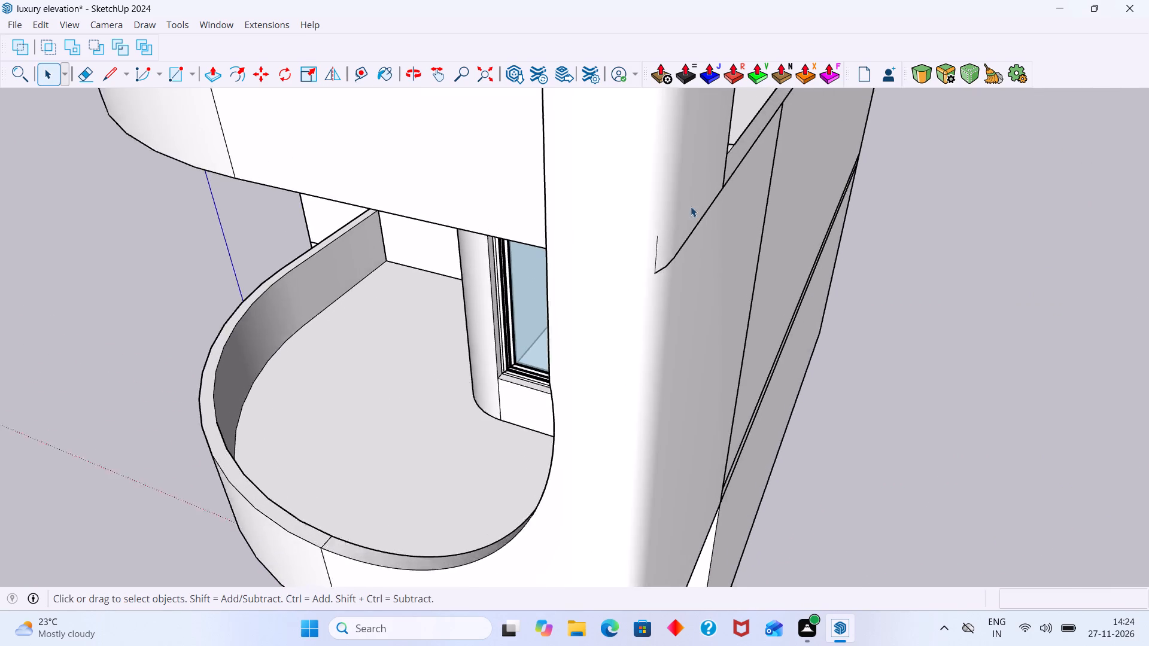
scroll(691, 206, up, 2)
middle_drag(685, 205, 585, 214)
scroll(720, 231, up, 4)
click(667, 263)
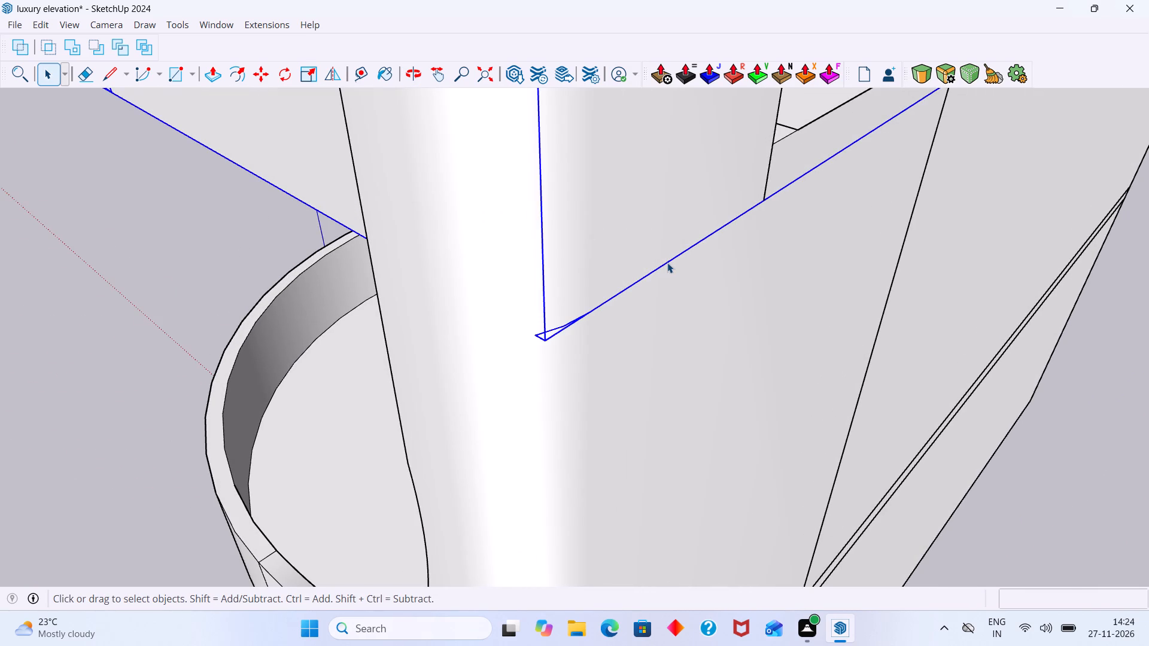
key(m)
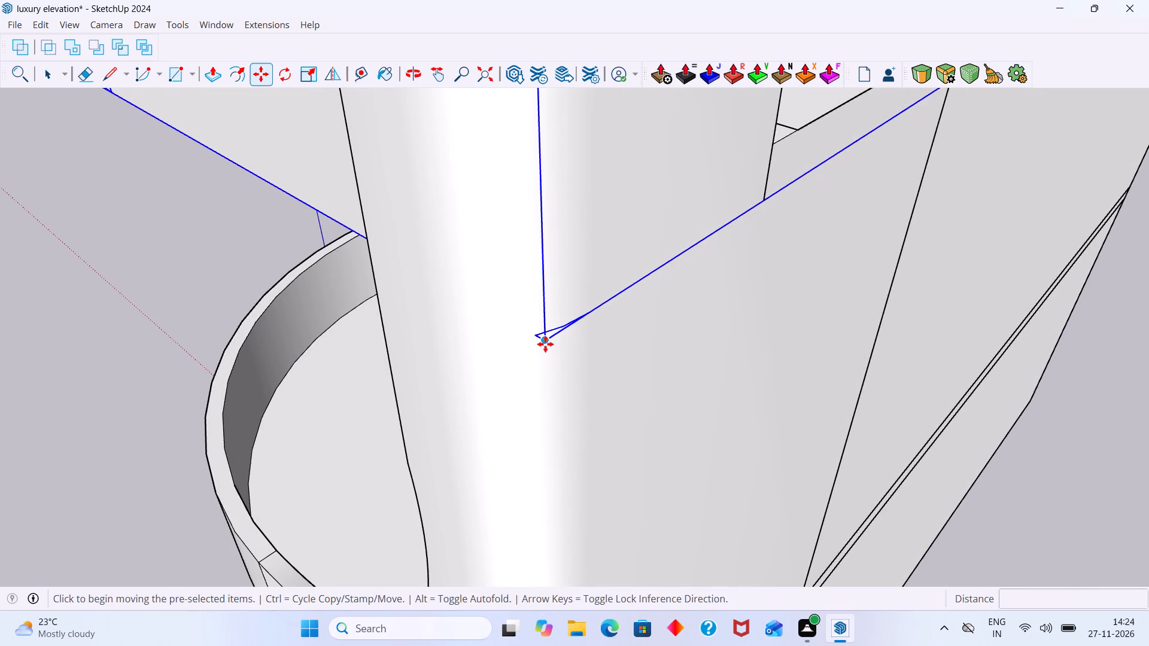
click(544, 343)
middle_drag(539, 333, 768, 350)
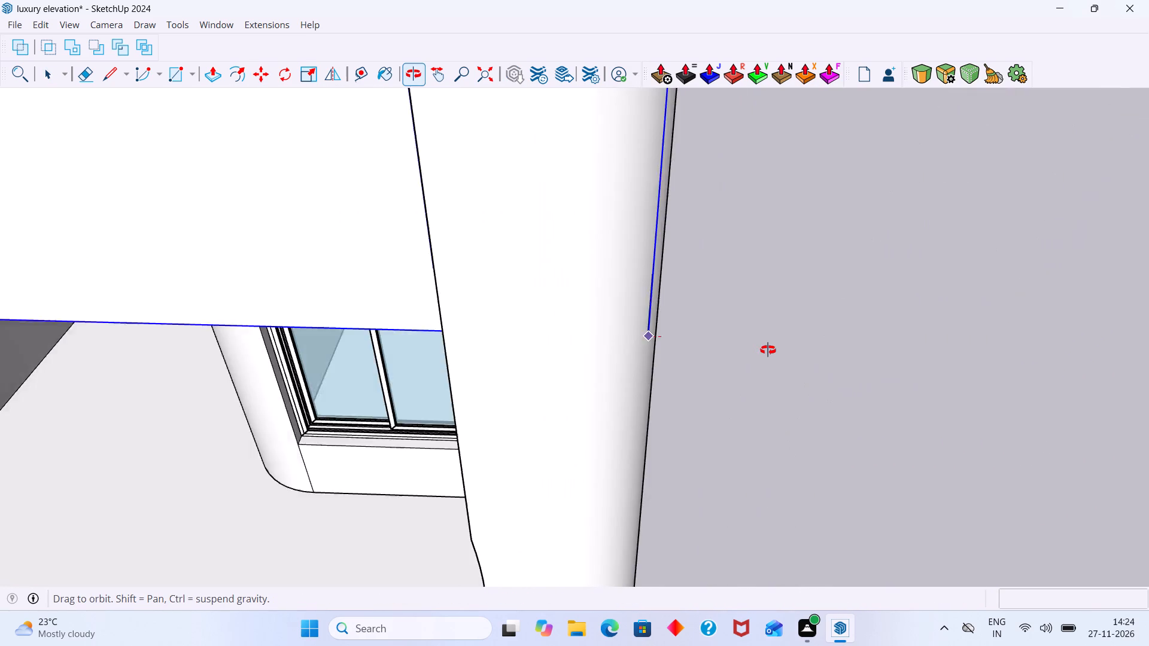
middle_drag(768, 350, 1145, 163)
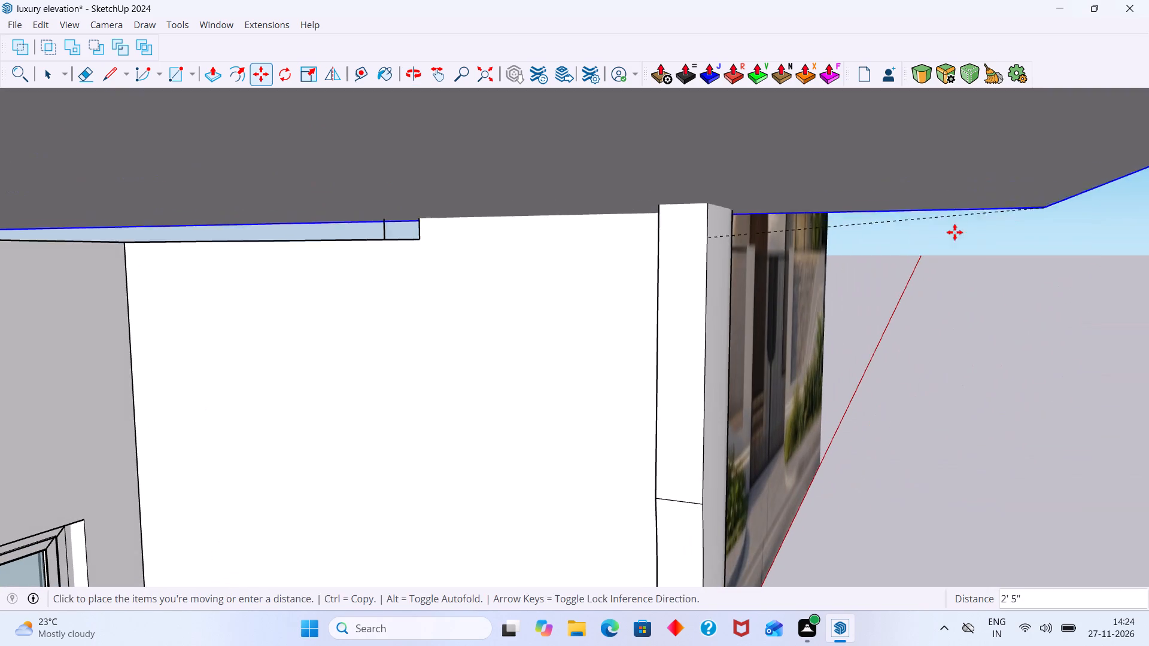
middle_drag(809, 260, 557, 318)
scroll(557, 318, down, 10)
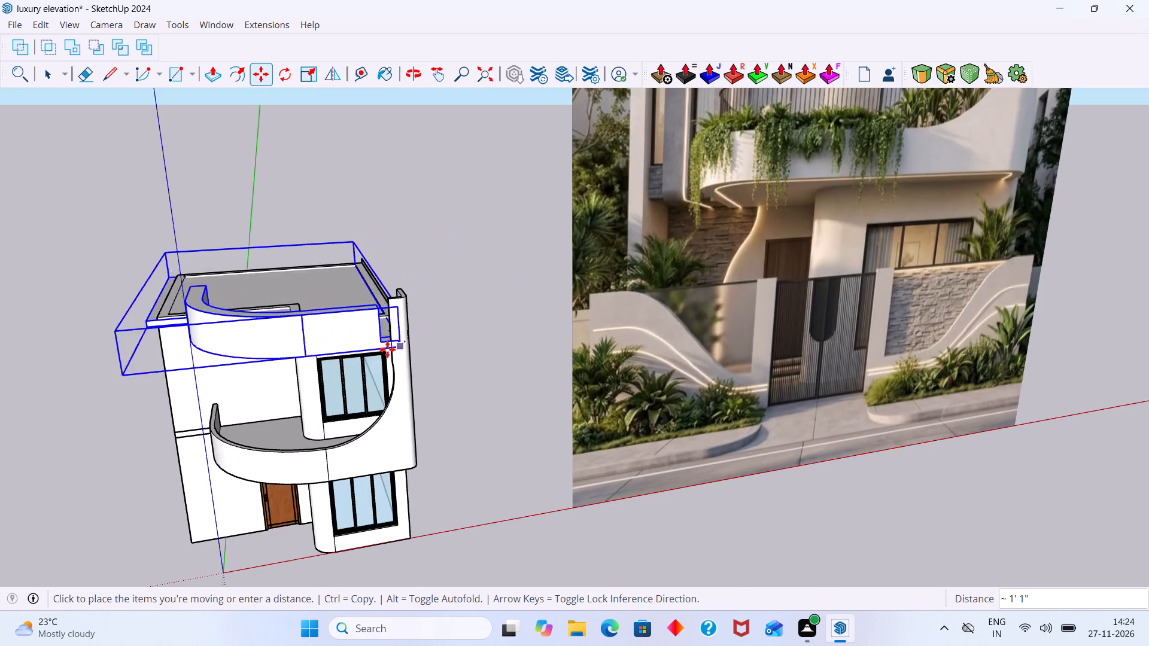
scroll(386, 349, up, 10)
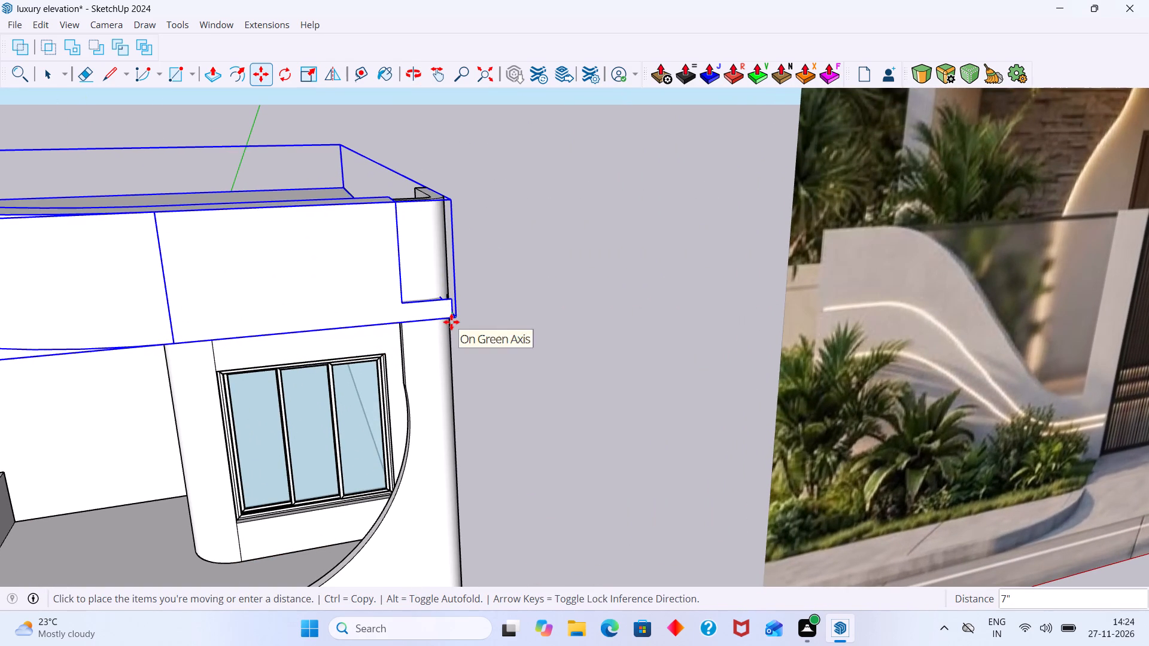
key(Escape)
Move the roof slab about 2 inches along the red axis, inward from the curved corner wall's outer side.
middle_drag(468, 352, 415, 371)
scroll(415, 363, up, 6)
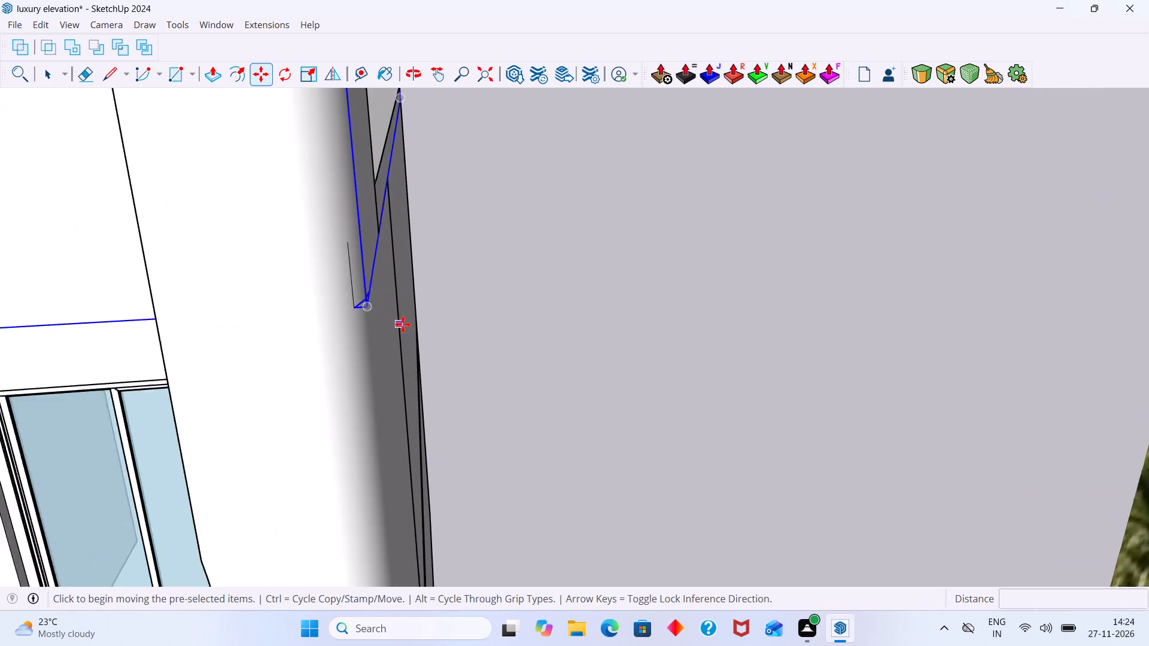
scroll(403, 324, up, 1)
click(361, 302)
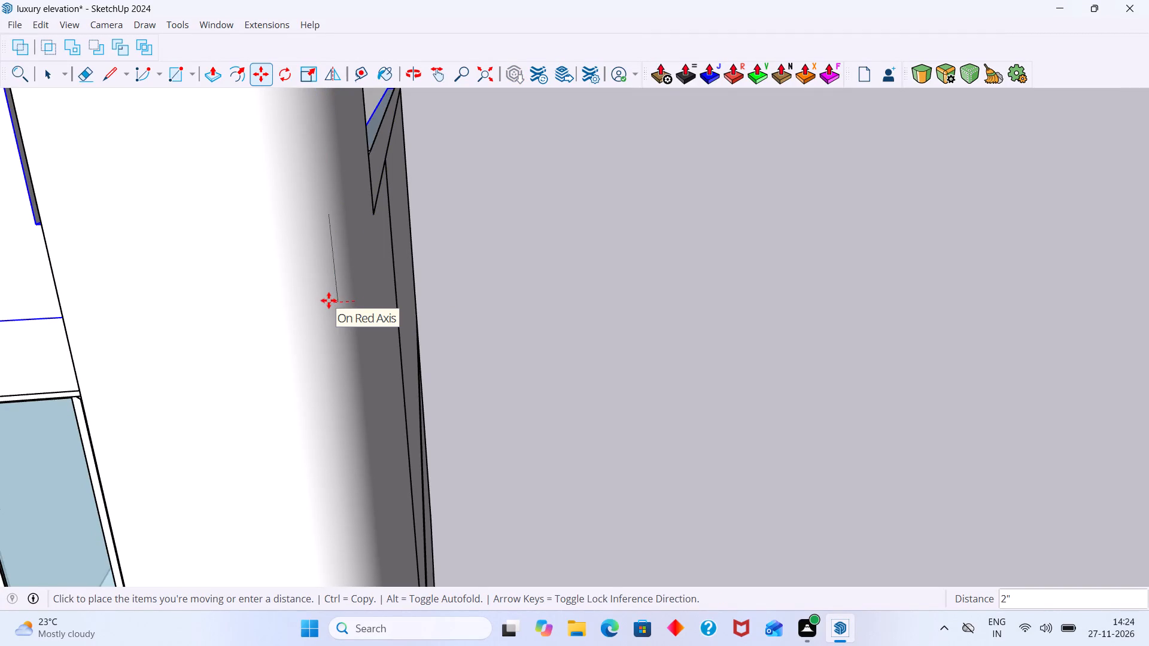
click(329, 300)
key(space)
click(527, 250)
Move the roof slab about 2 inches back toward the side wall, snapping to the wall endpoint to close the gap.
scroll(543, 246, down, 4)
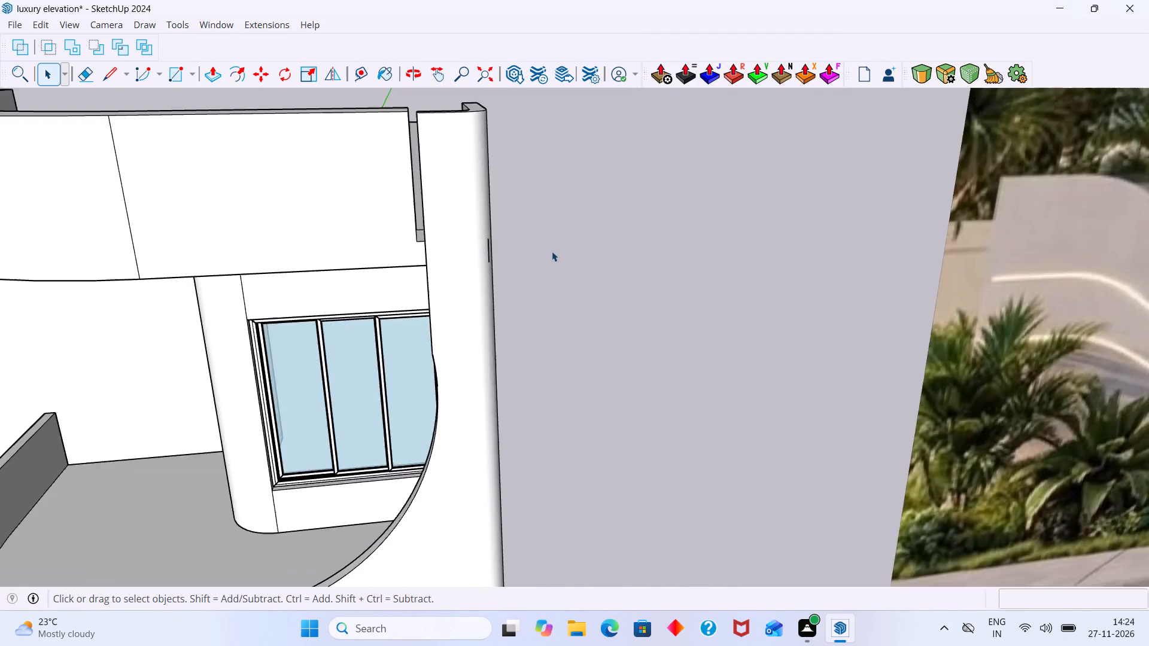
scroll(552, 251, down, 9)
scroll(518, 230, up, 1)
middle_drag(515, 228, 467, 283)
scroll(551, 230, up, 12)
middle_drag(482, 265, 162, 315)
scroll(163, 311, up, 16)
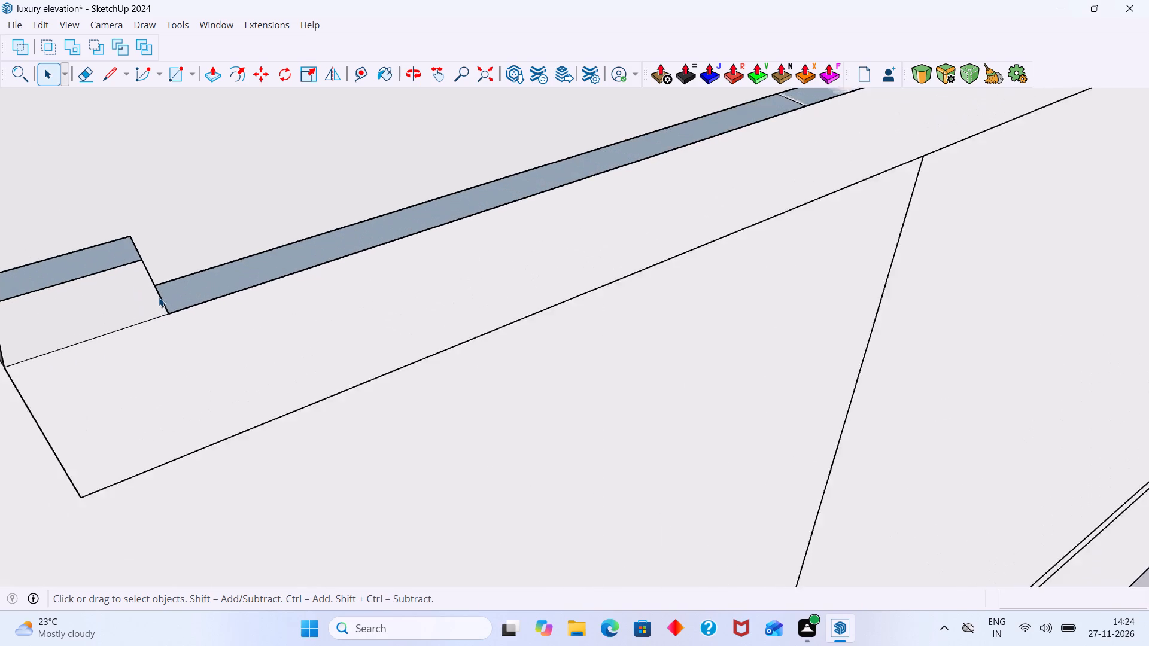
scroll(159, 297, up, 6)
middle_drag(176, 294, 185, 297)
scroll(185, 297, up, 5)
scroll(129, 279, down, 5)
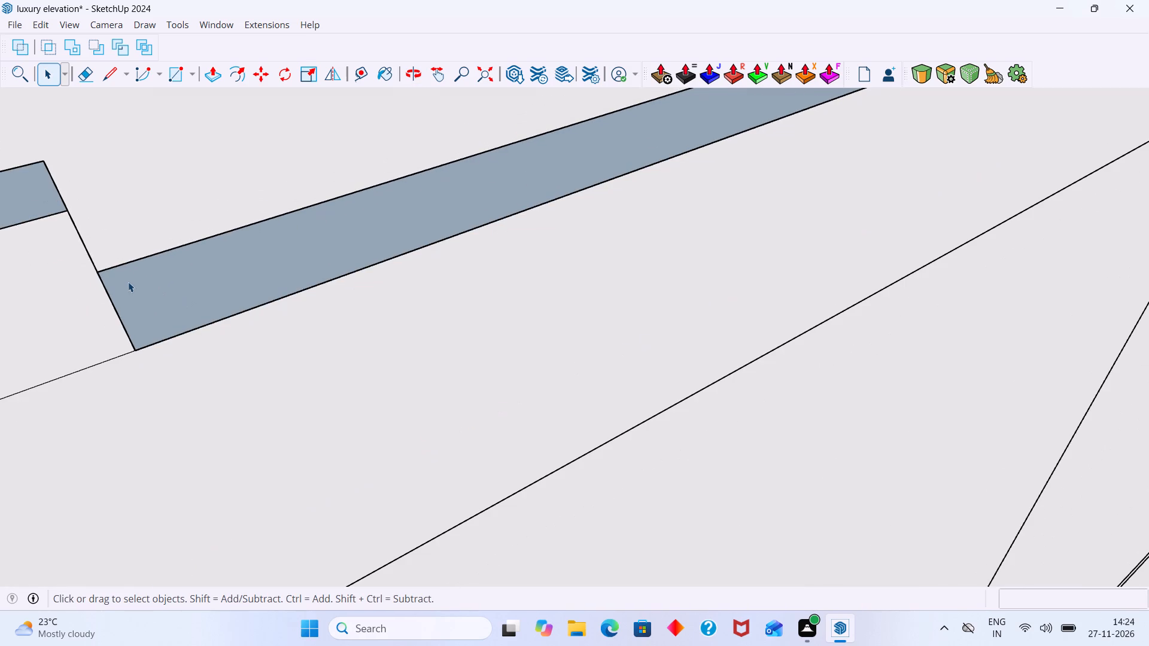
click(121, 264)
key(m)
click(126, 264)
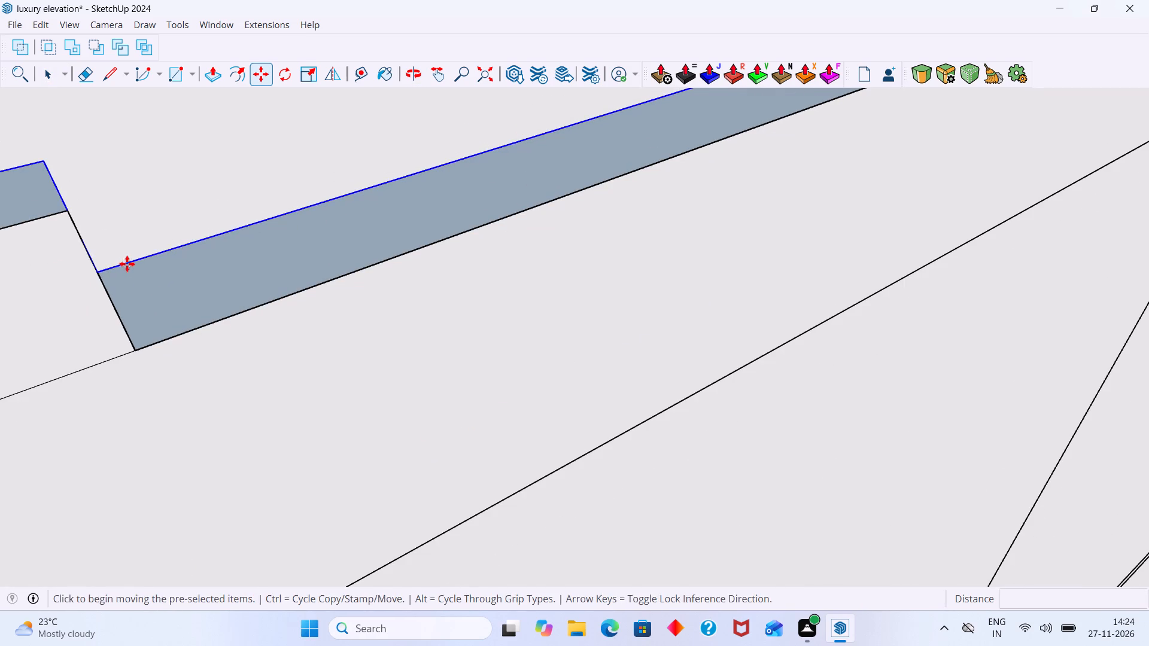
click(133, 349)
key(space)
scroll(187, 329, down, 20)
scroll(187, 329, down, 2)
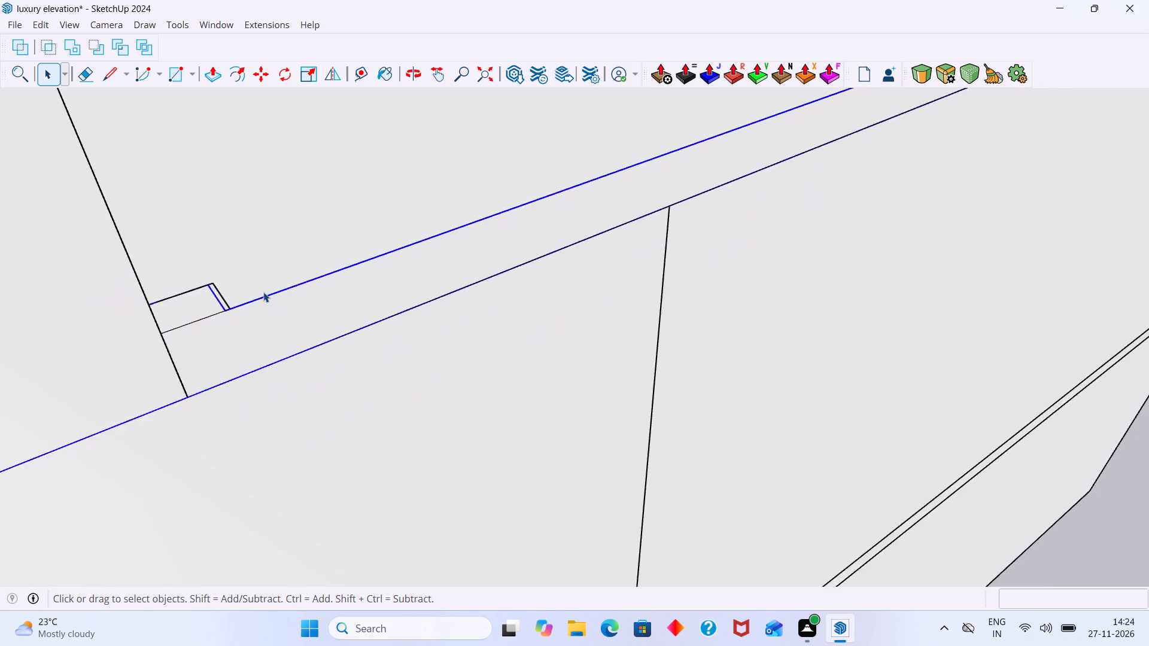
scroll(263, 292, down, 20)
scroll(263, 292, down, 4)
click(100, 423)
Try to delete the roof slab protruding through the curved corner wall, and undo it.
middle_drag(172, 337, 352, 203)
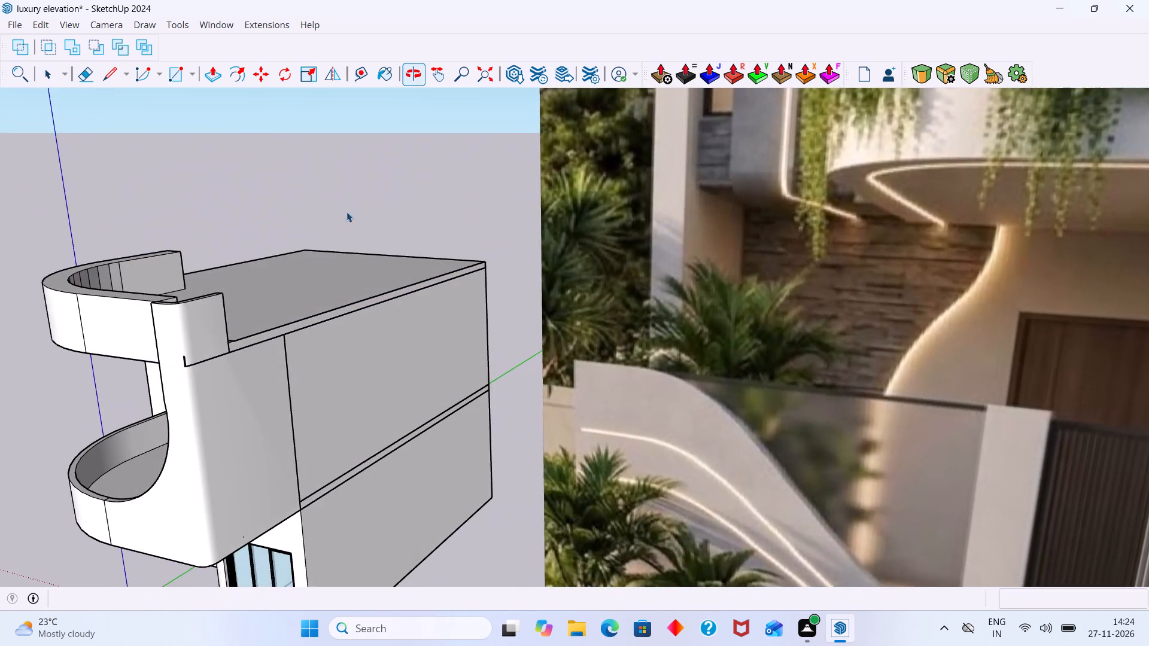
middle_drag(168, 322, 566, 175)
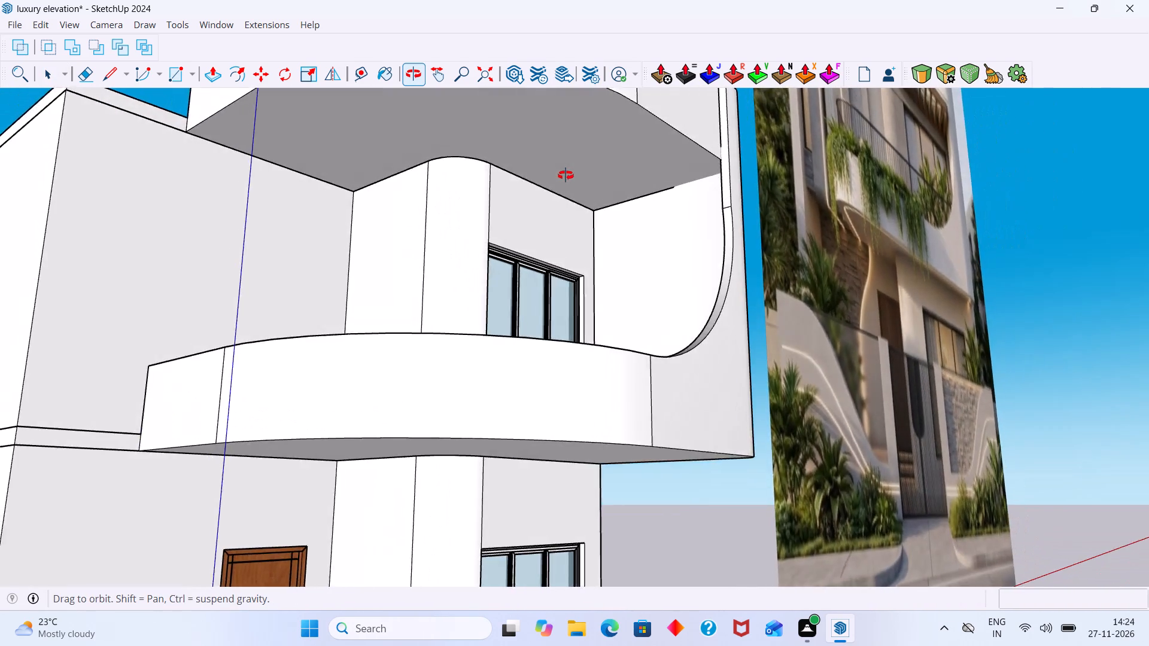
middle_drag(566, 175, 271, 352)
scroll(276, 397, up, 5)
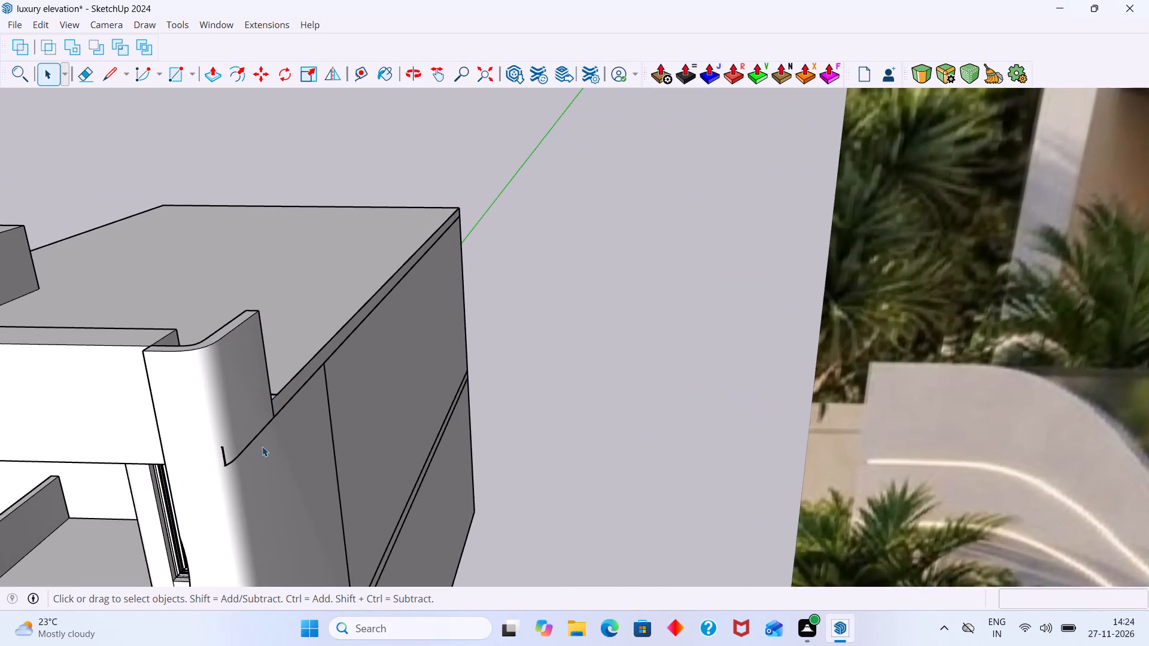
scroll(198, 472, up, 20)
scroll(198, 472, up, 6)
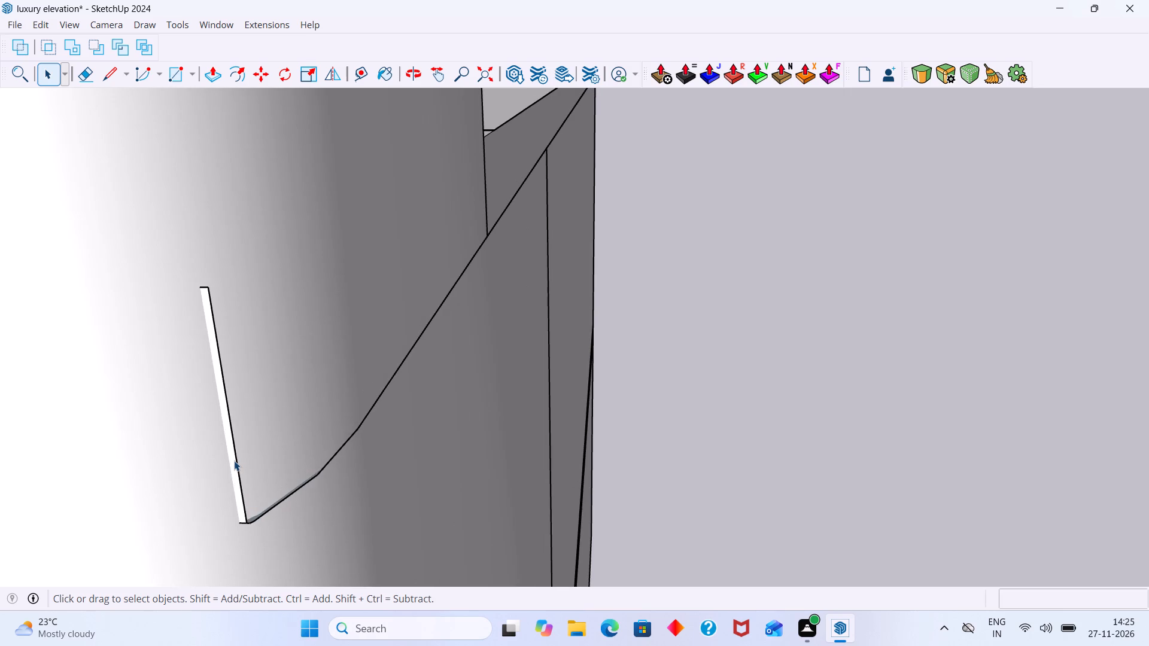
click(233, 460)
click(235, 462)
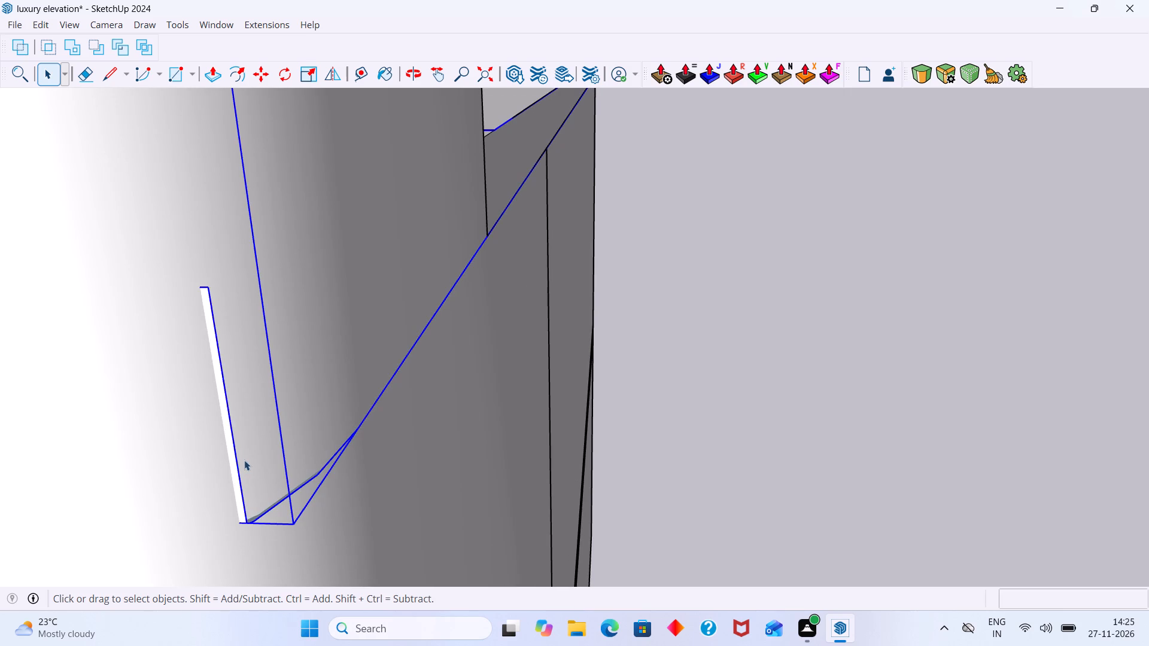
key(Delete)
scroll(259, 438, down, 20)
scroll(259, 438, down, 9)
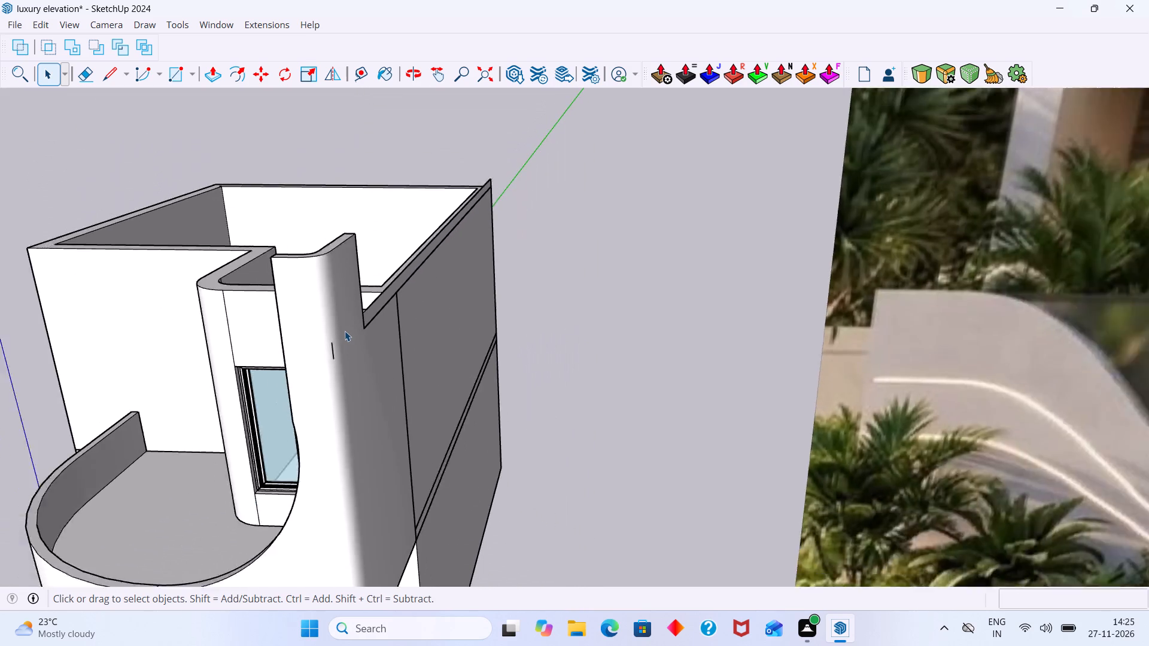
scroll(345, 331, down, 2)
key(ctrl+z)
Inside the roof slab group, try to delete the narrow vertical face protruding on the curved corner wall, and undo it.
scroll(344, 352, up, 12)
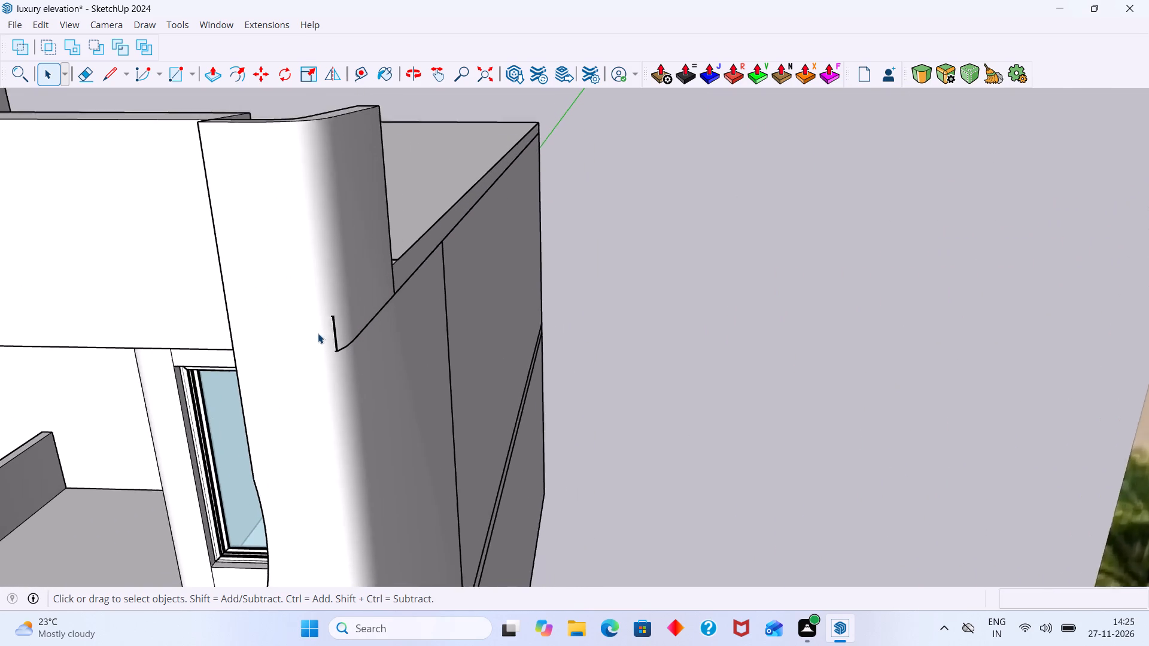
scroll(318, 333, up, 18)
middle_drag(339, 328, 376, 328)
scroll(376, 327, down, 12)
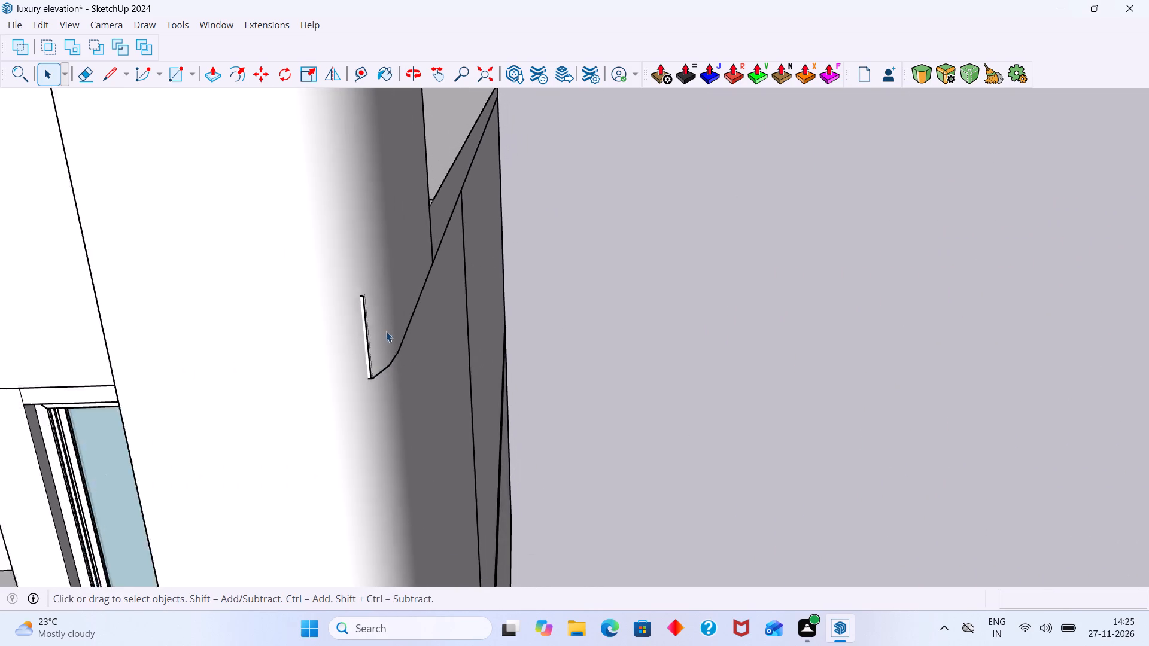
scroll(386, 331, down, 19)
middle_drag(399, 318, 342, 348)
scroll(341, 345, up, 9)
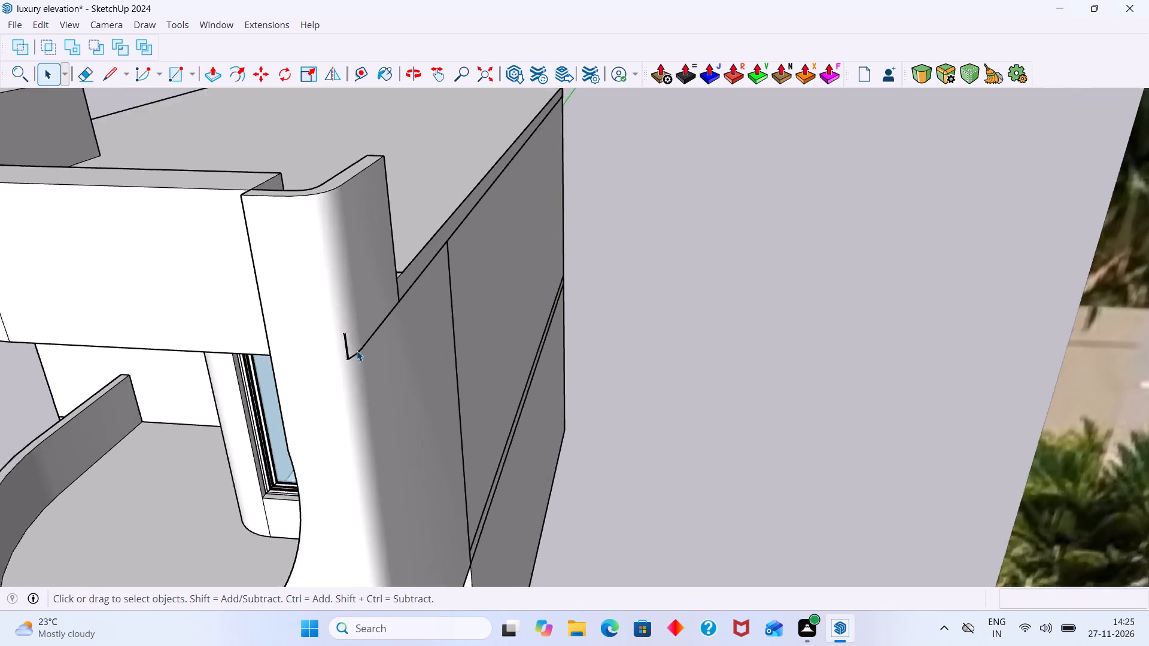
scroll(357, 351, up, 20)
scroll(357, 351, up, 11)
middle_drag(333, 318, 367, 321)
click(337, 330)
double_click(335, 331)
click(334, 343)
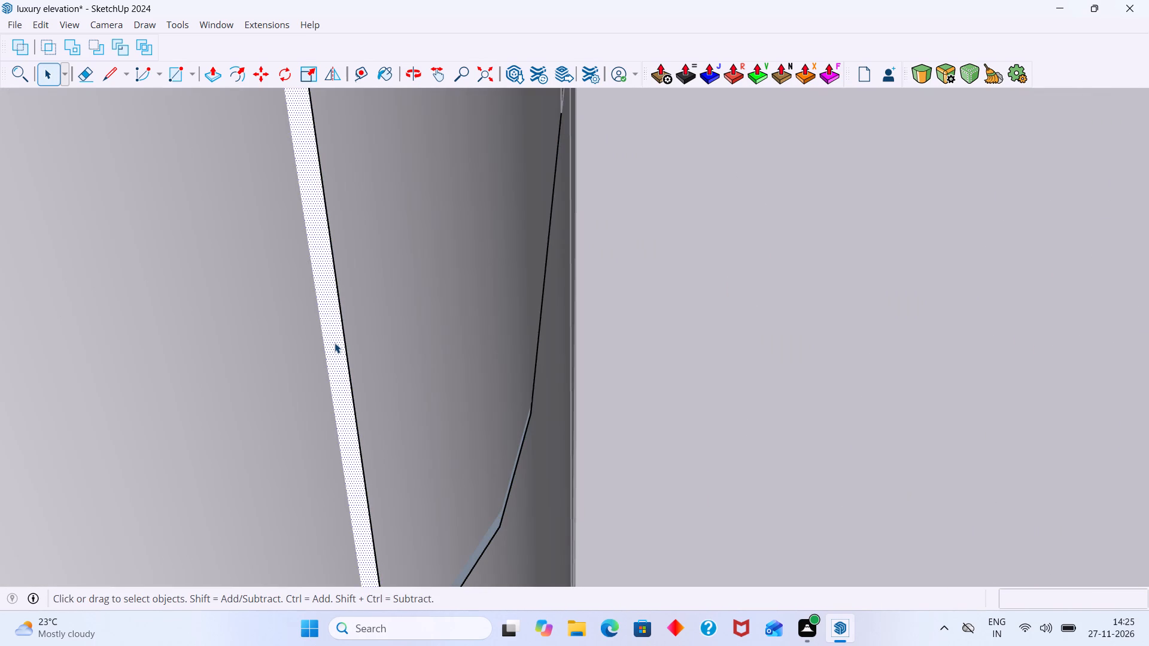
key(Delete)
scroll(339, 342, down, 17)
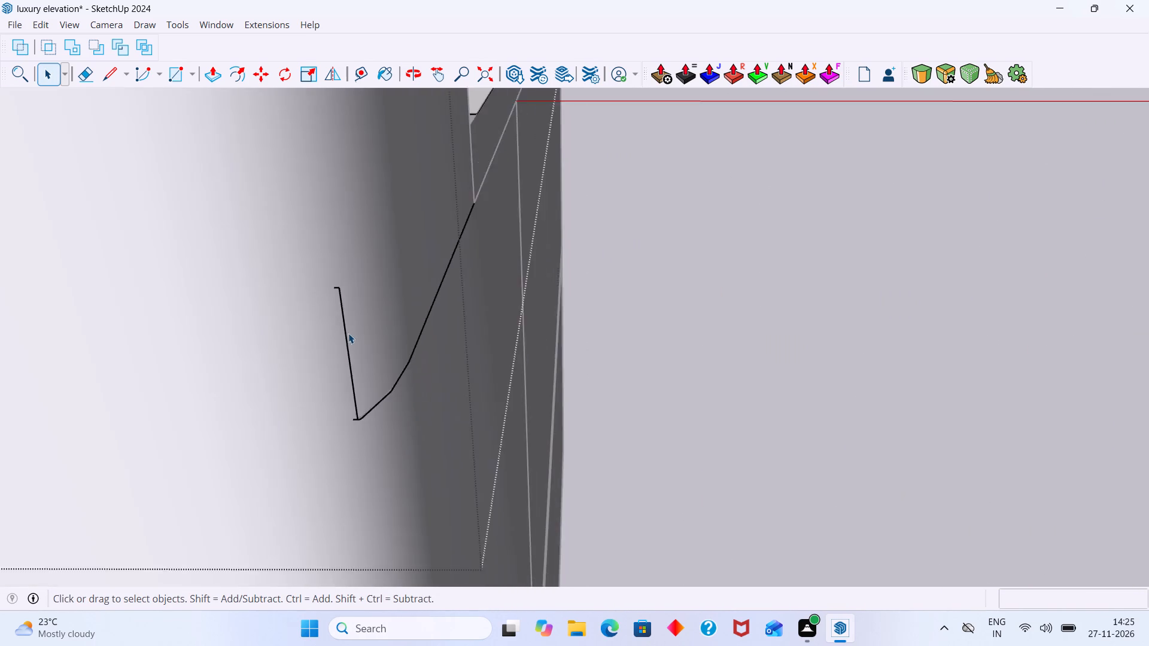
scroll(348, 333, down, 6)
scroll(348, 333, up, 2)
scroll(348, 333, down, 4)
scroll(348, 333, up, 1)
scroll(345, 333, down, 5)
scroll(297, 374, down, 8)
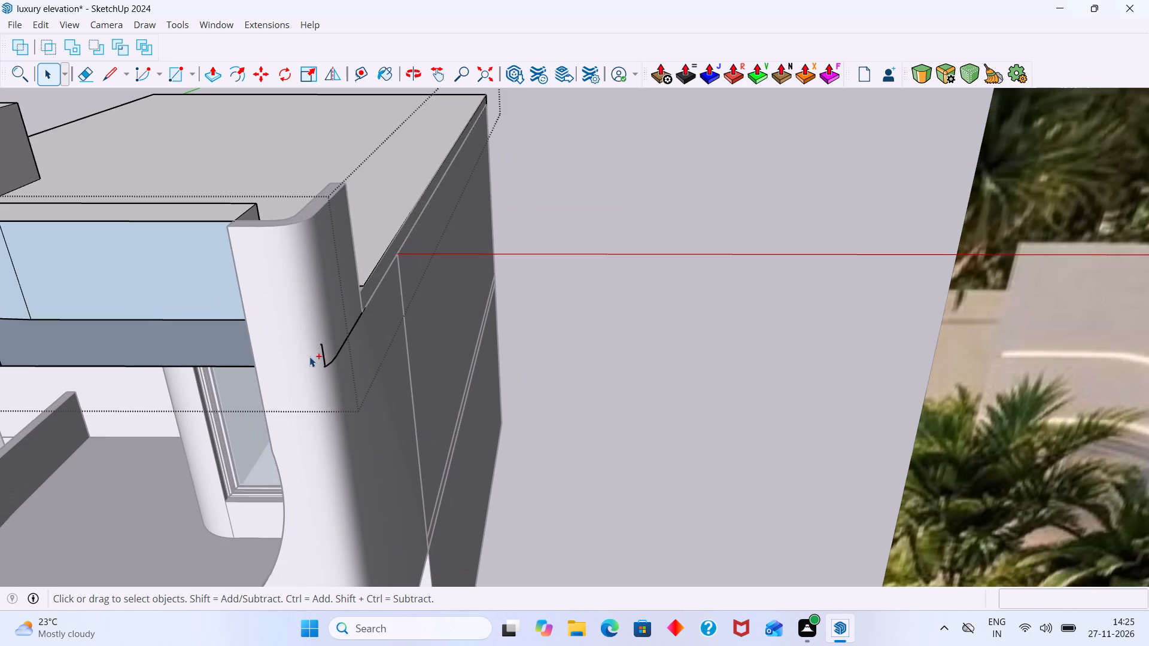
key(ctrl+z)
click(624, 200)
Draw a narrow rectangle about 6 inches tall over the slab sliver protruding on the curved corner wall.
scroll(336, 346, up, 3)
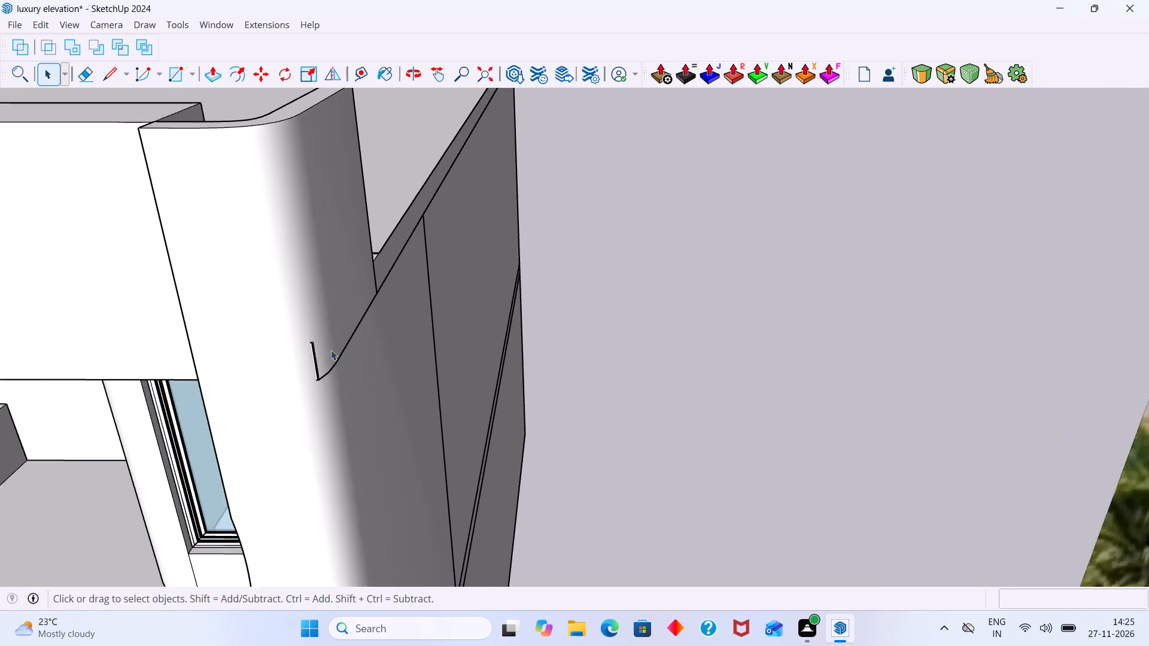
scroll(331, 350, up, 20)
scroll(331, 350, up, 6)
middle_drag(305, 346, 335, 339)
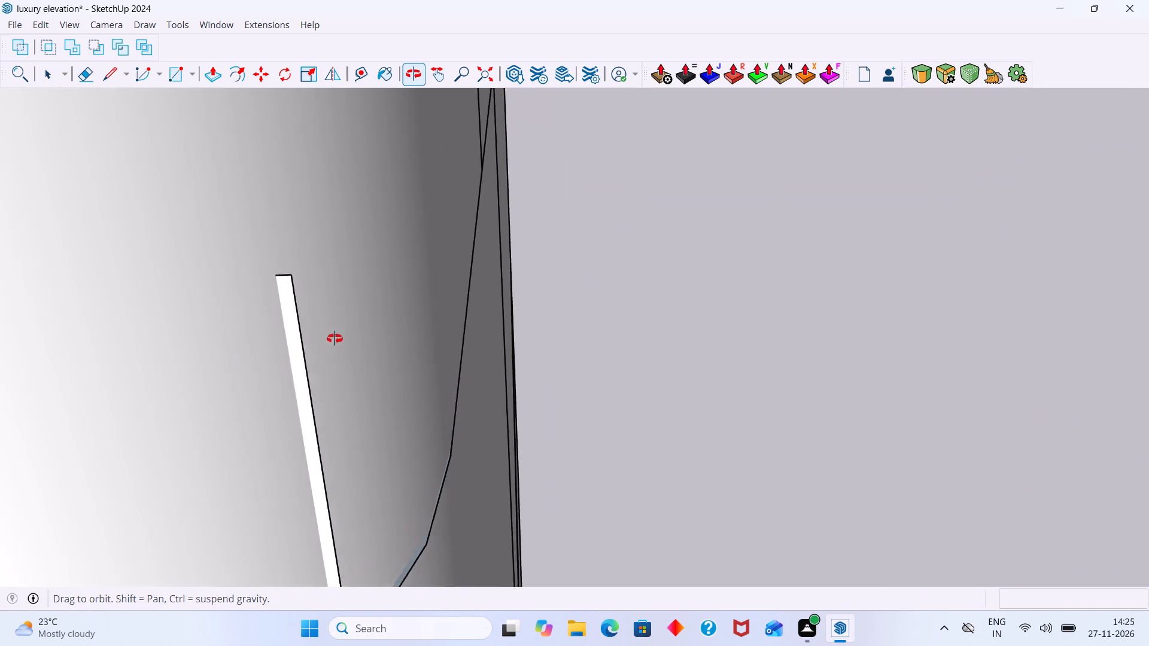
middle_drag(335, 339, 354, 331)
key(r)
scroll(321, 328, up, 5)
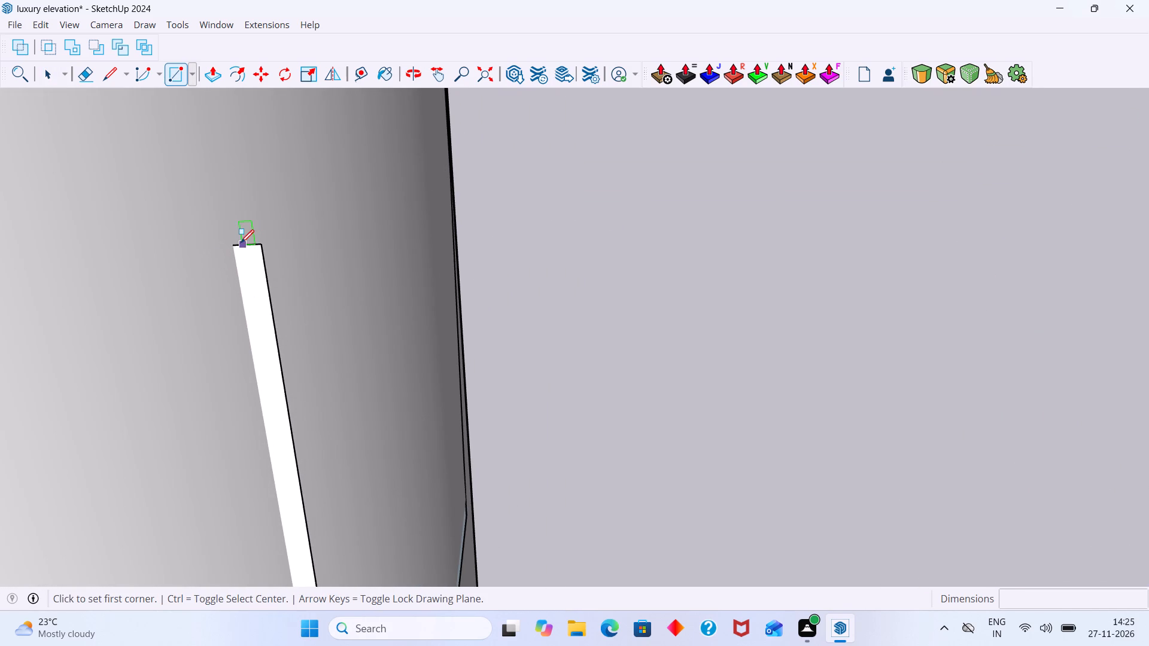
click(236, 245)
scroll(291, 340, down, 7)
shift+middle_drag(299, 385, 317, 269)
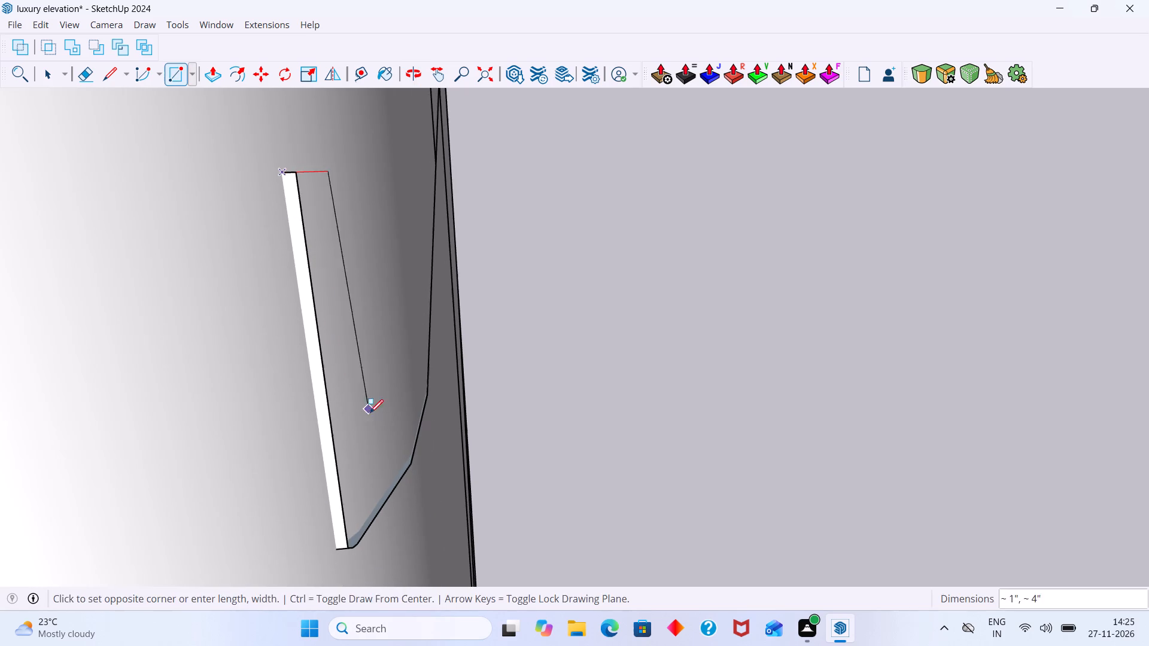
shift+middle_drag(374, 493, 364, 330)
scroll(293, 420, up, 8)
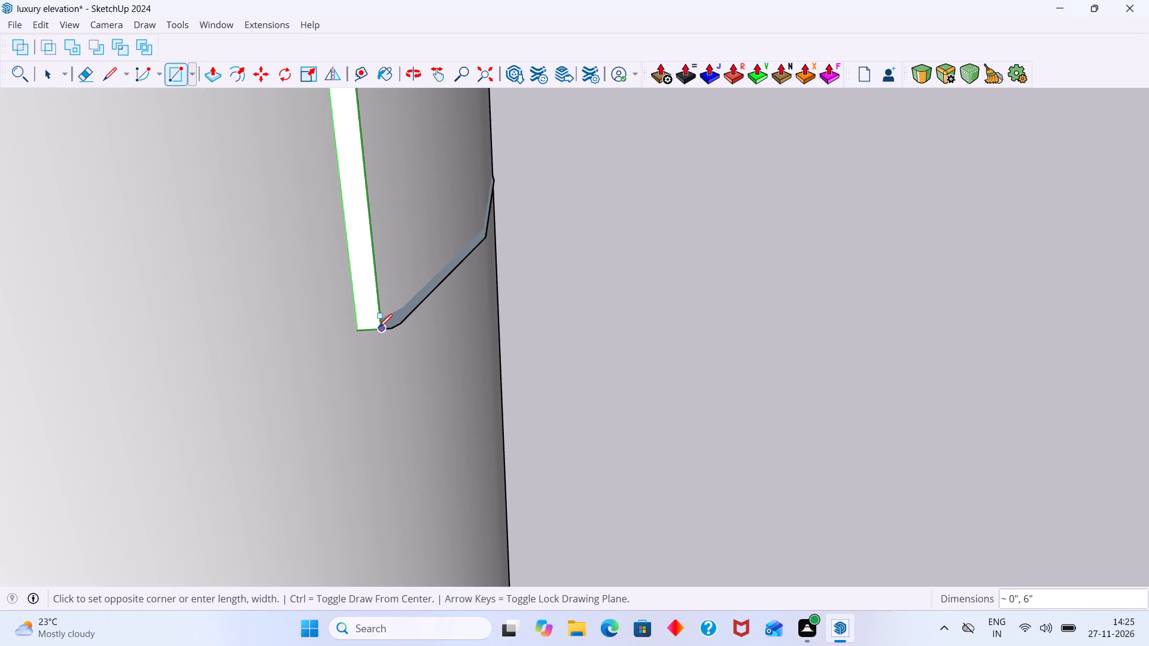
click(379, 327)
key(space)
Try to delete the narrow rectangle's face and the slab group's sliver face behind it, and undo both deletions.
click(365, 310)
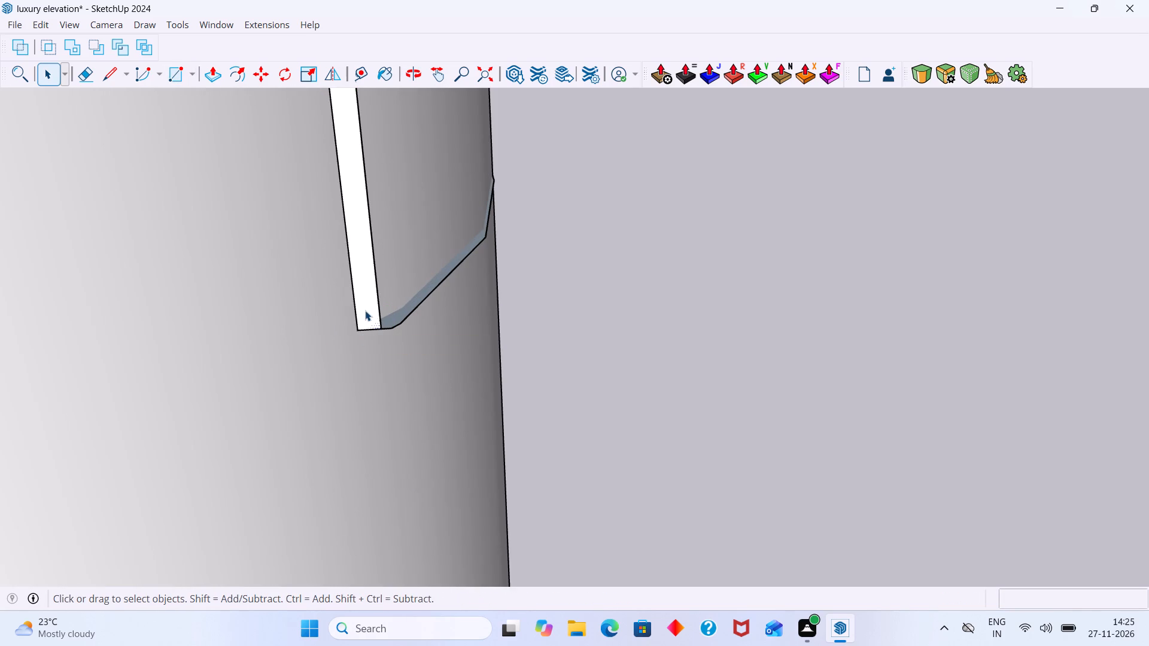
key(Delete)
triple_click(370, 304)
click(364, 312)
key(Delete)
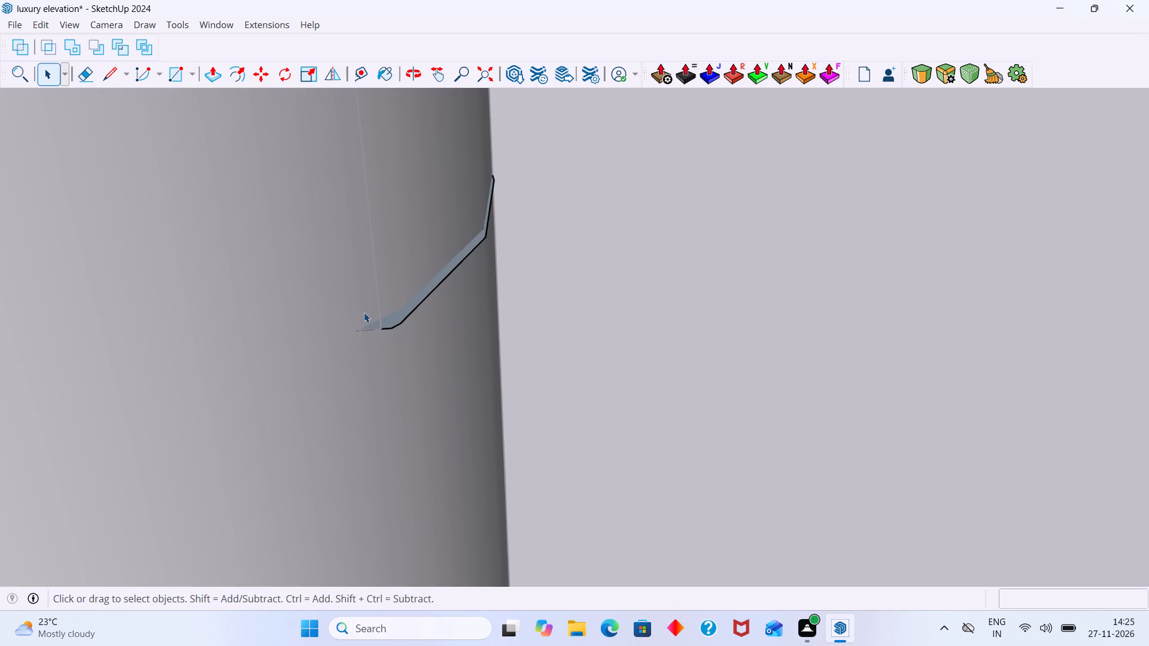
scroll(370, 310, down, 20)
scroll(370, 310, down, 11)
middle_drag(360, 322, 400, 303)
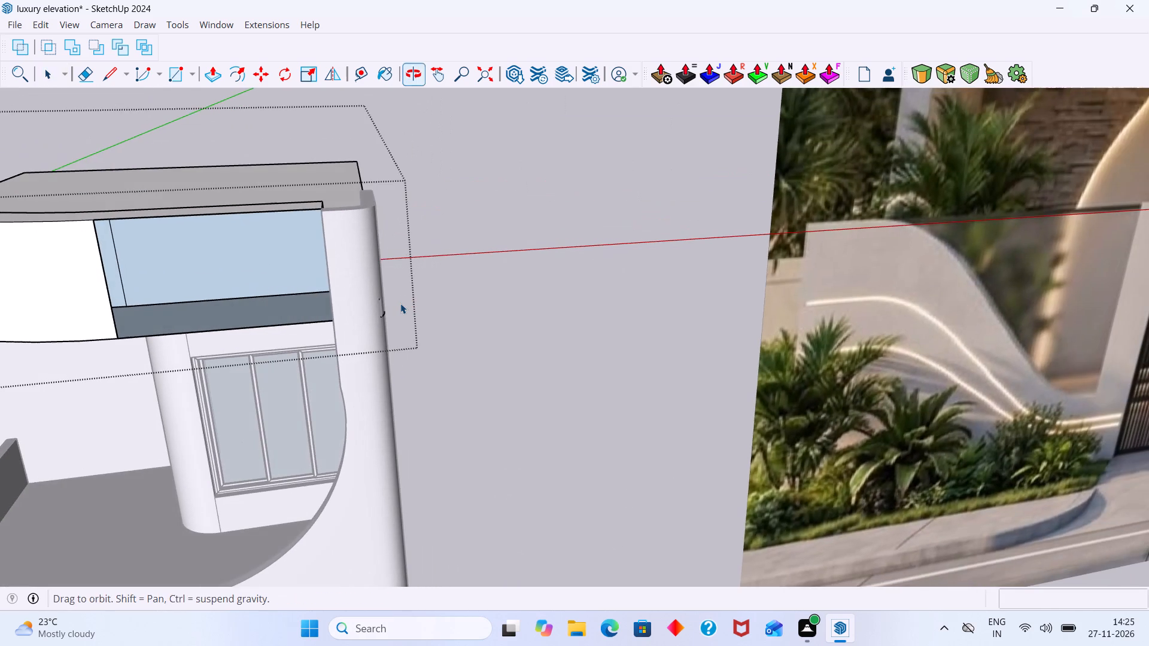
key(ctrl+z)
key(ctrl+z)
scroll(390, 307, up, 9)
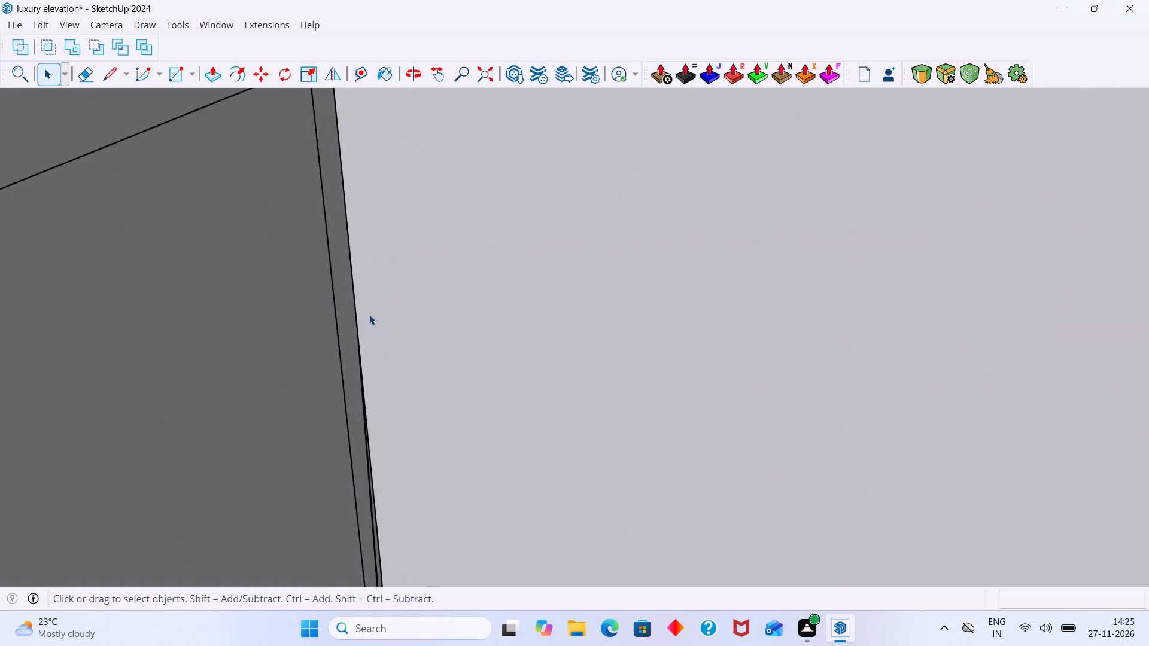
Inside the roof slab group, draw a narrow rectangle about 6 inches tall over the sliver face protruding on the curved corner wall.
scroll(369, 315, up, 2)
scroll(343, 330, down, 10)
scroll(320, 346, up, 17)
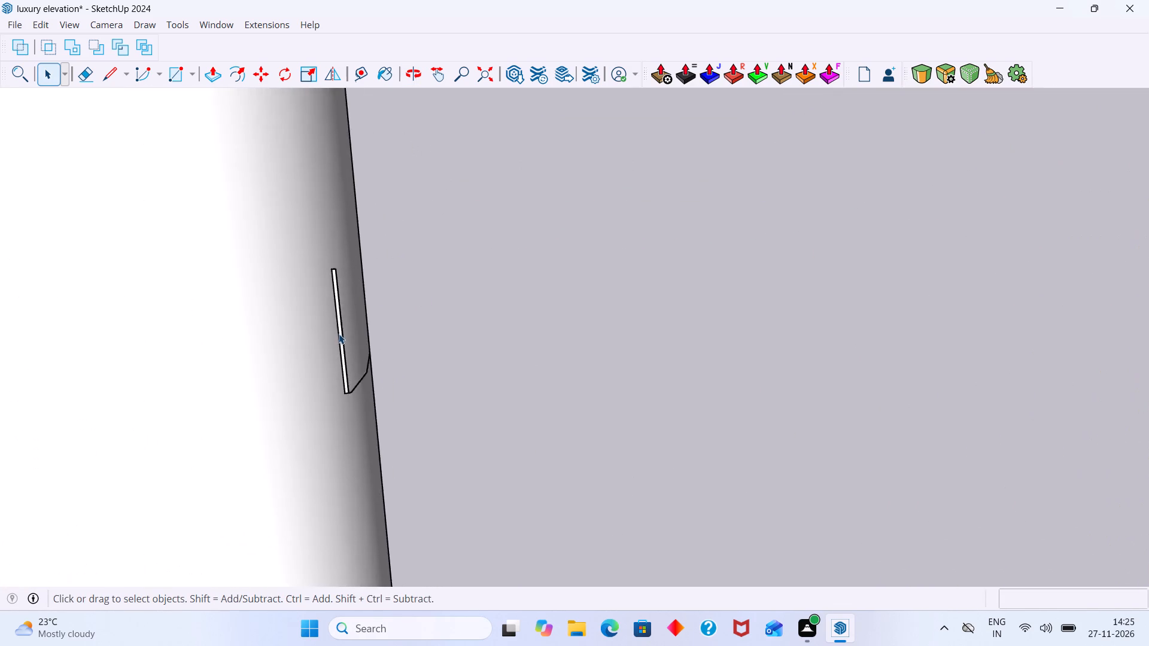
scroll(339, 334, up, 12)
triple_click(340, 324)
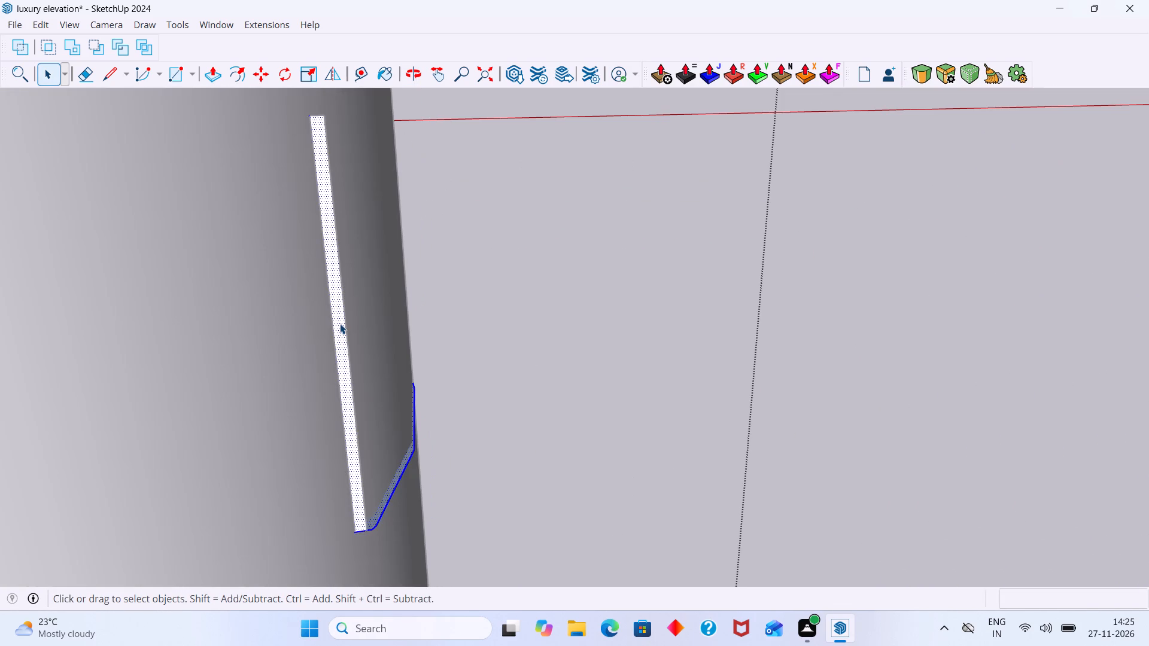
click(340, 324)
key(r)
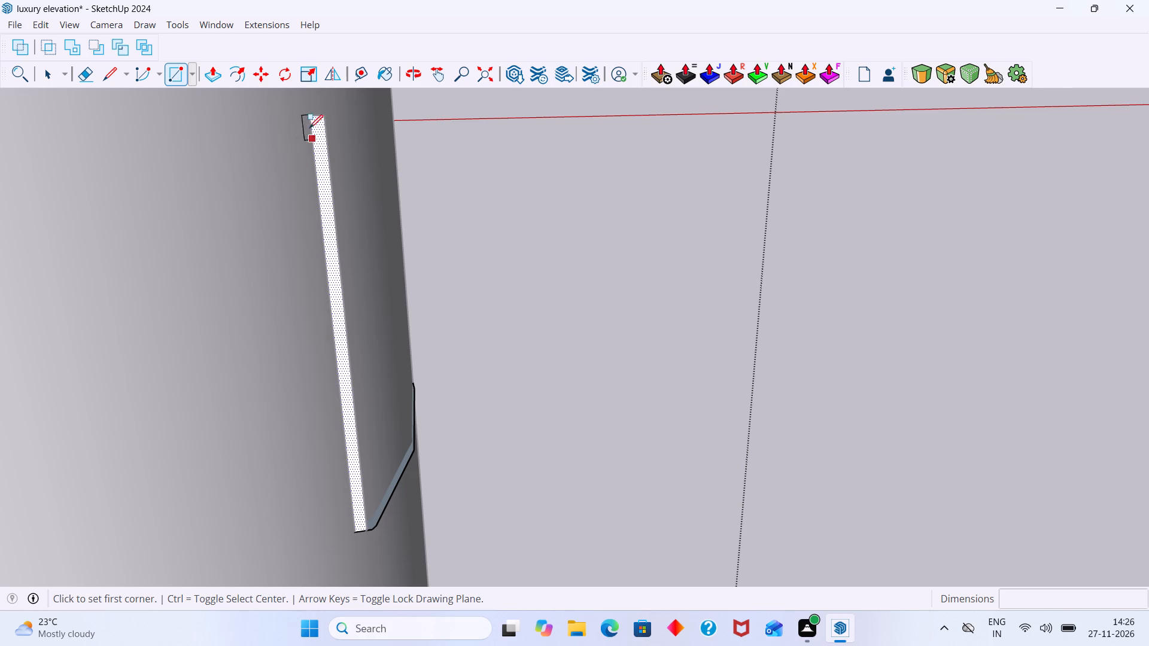
scroll(312, 122, up, 4)
scroll(341, 135, down, 8)
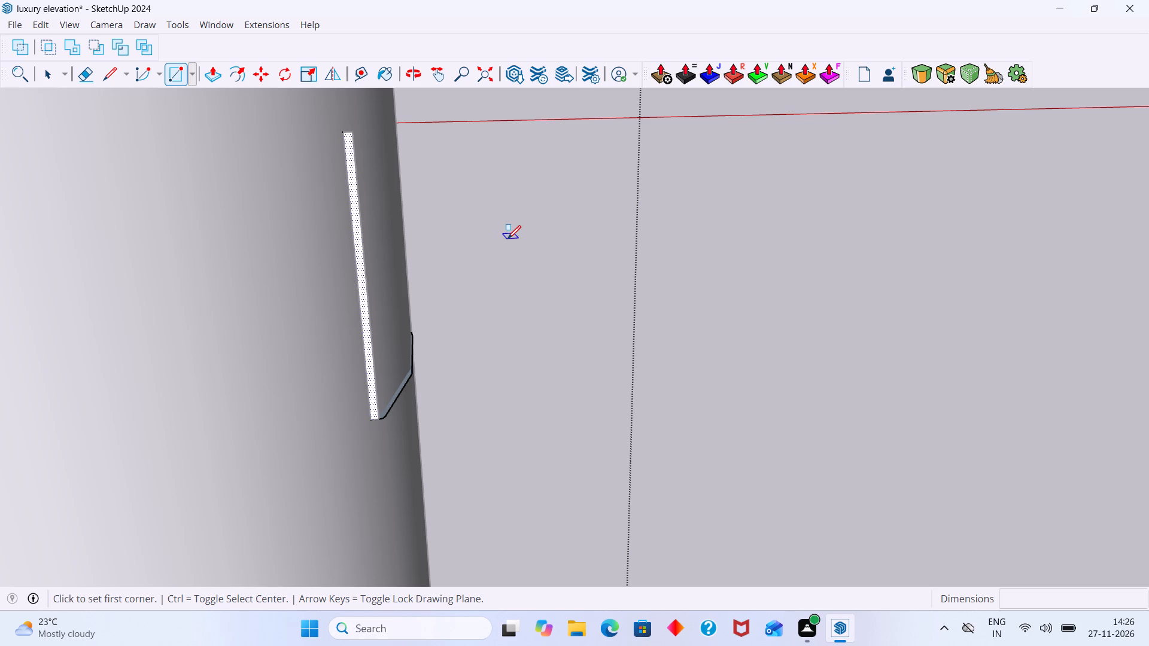
shift+middle_drag(507, 239, 595, 240)
scroll(539, 158, up, 9)
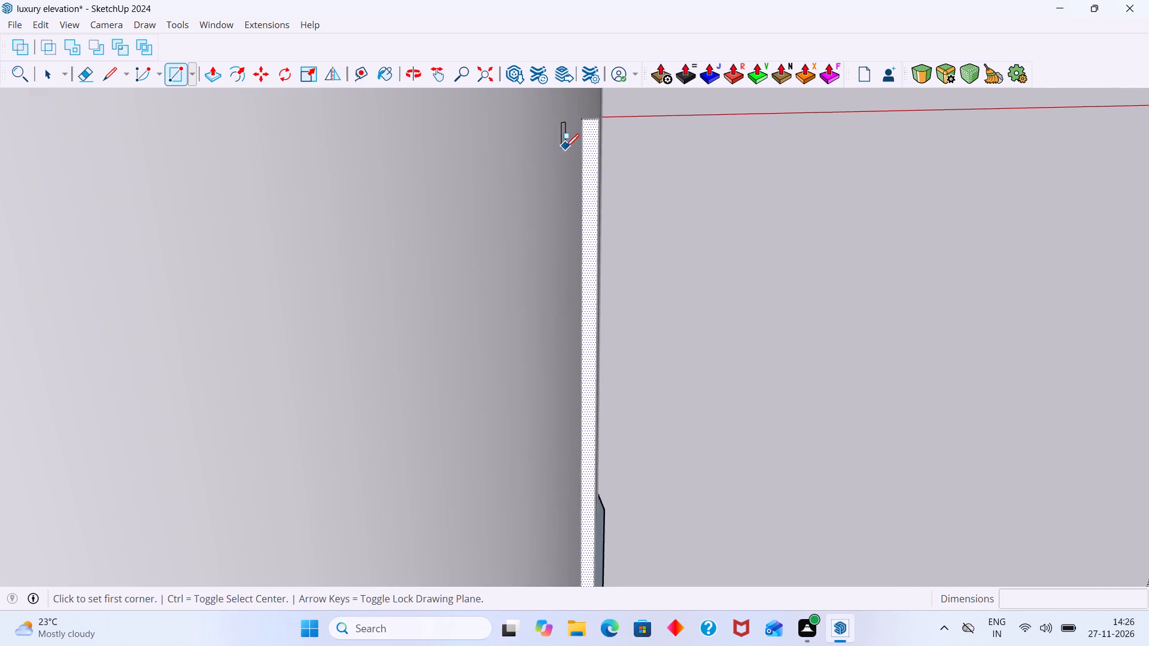
click(586, 115)
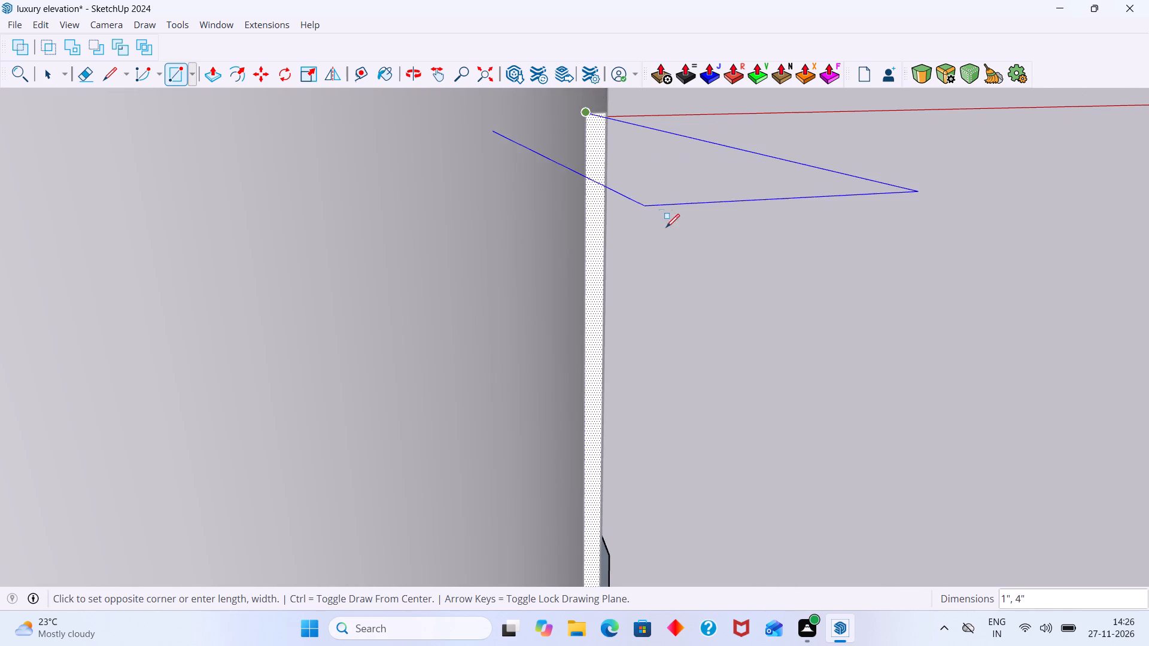
scroll(670, 237, down, 7)
middle_drag(679, 283, 648, 245)
scroll(545, 233, up, 3)
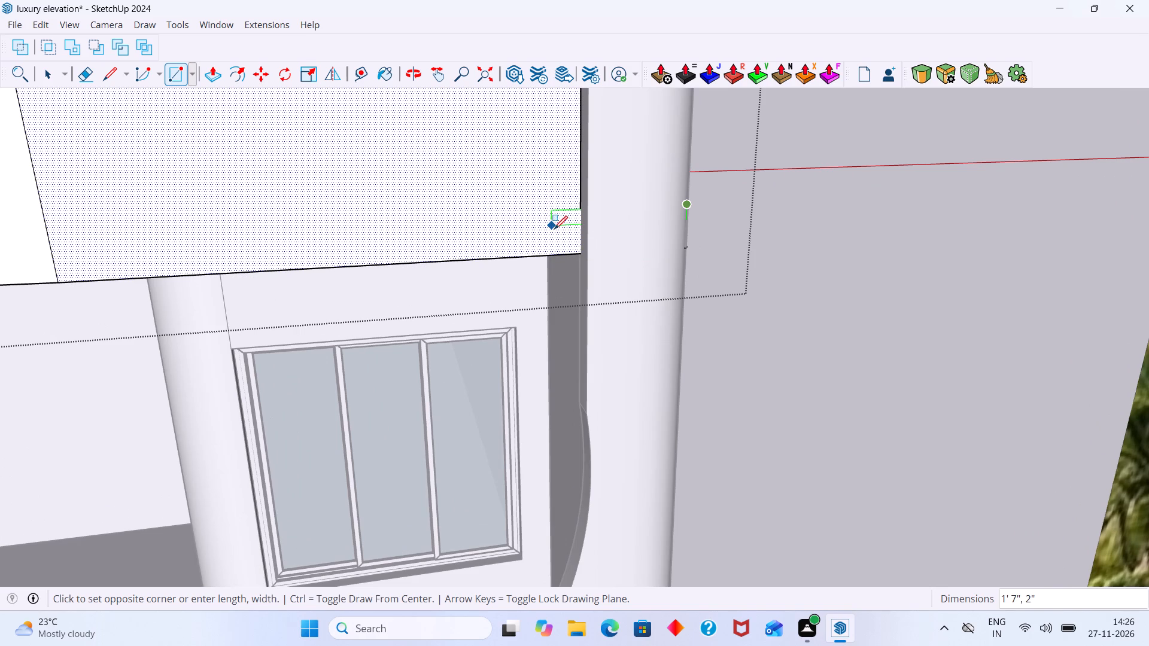
middle_drag(546, 230, 442, 268)
scroll(738, 243, up, 1)
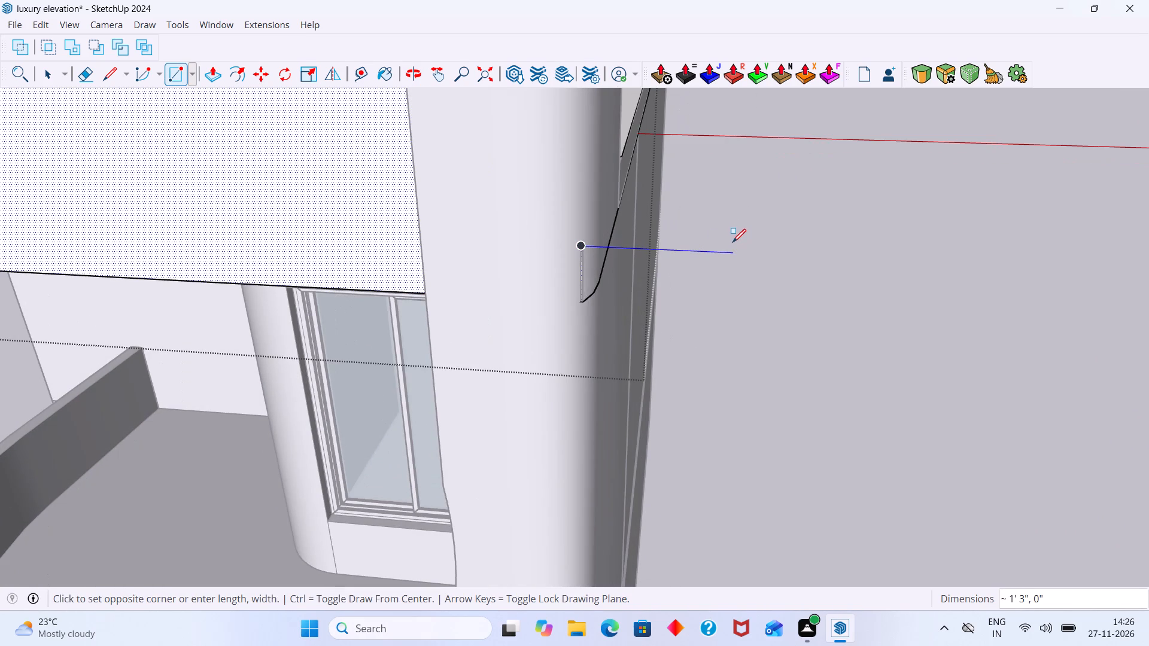
scroll(716, 249, up, 5)
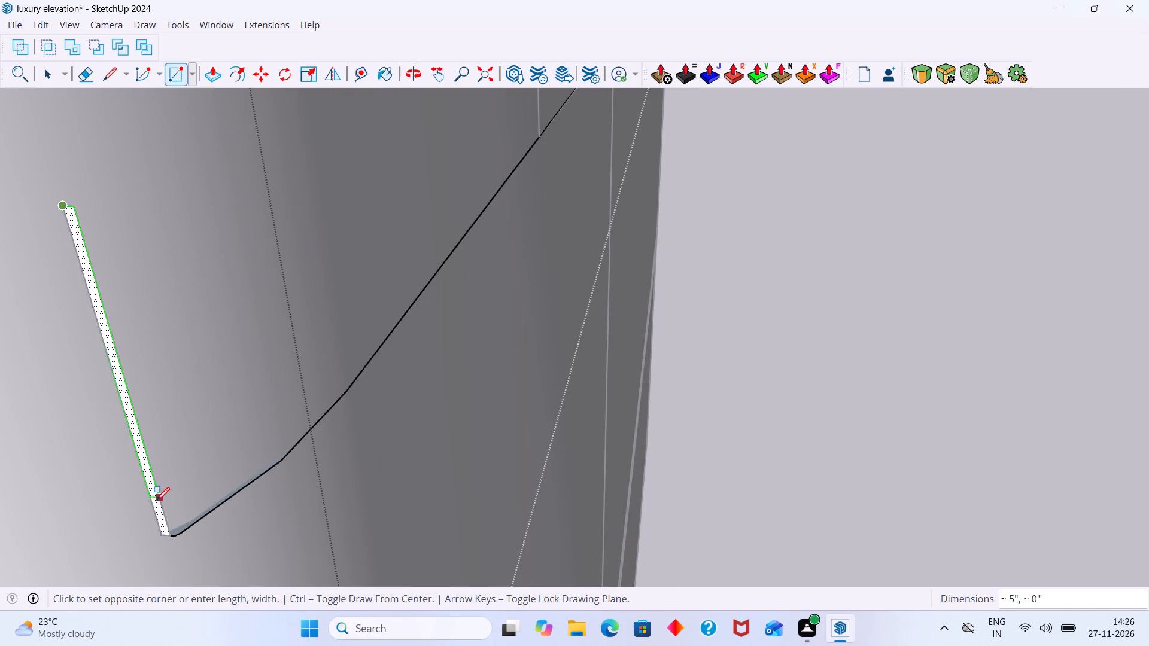
shift+middle_drag(239, 535, 318, 388)
scroll(236, 367, up, 3)
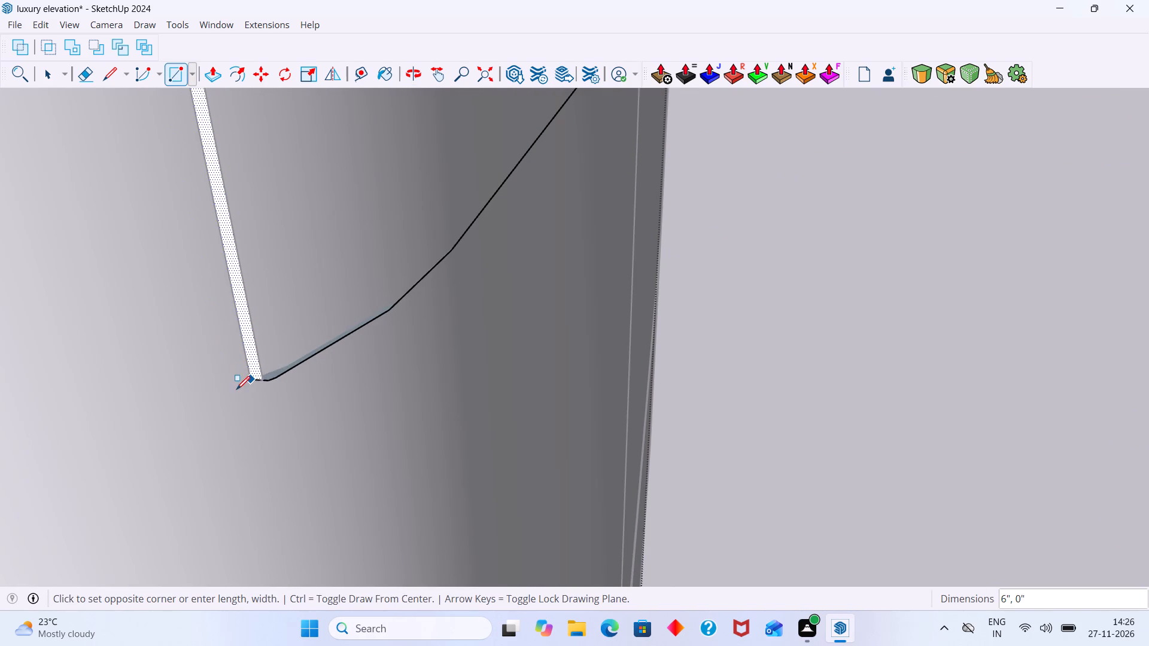
scroll(287, 385, up, 10)
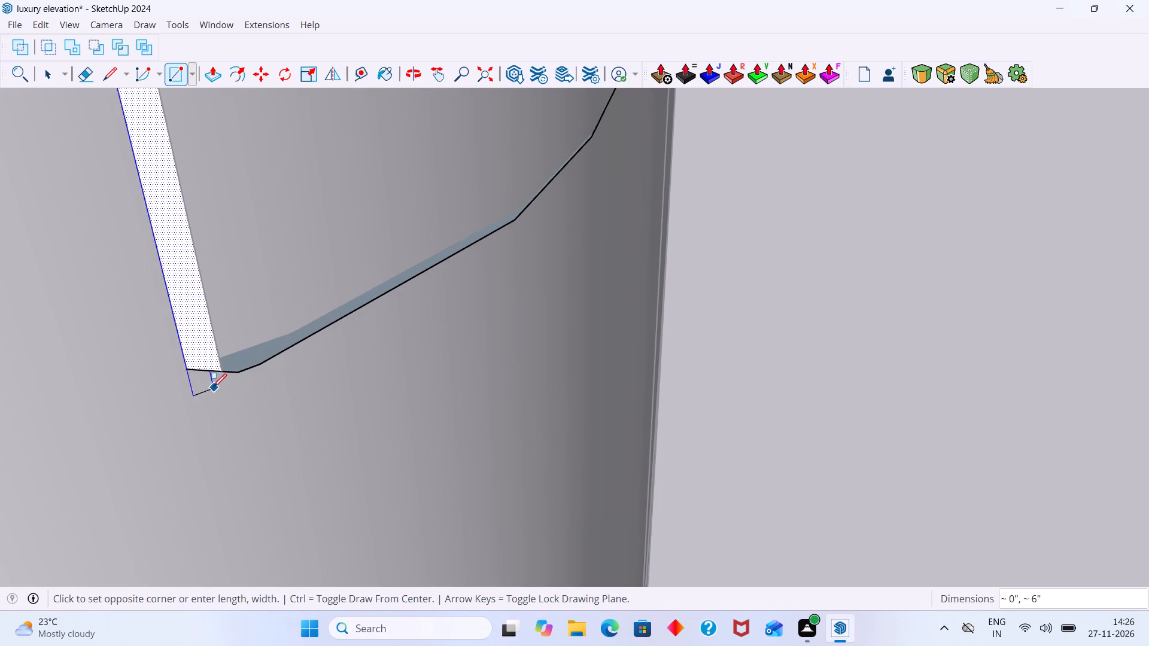
middle_drag(257, 388, 477, 336)
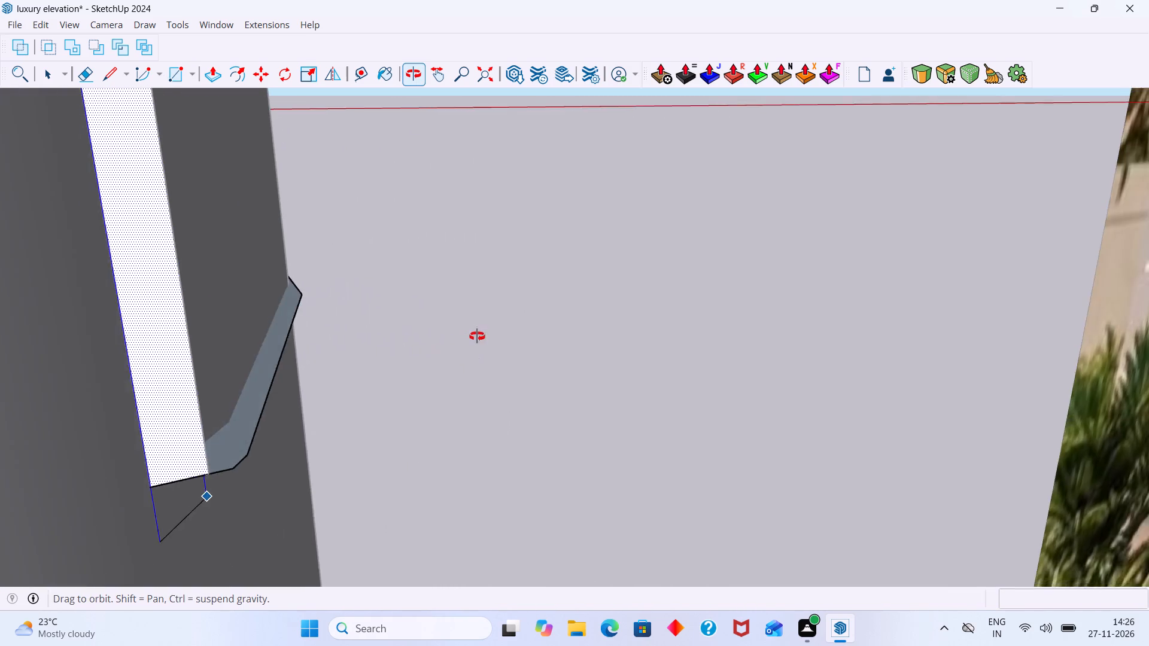
middle_drag(477, 336, 522, 328)
scroll(521, 328, up, 1)
scroll(320, 423, down, 9)
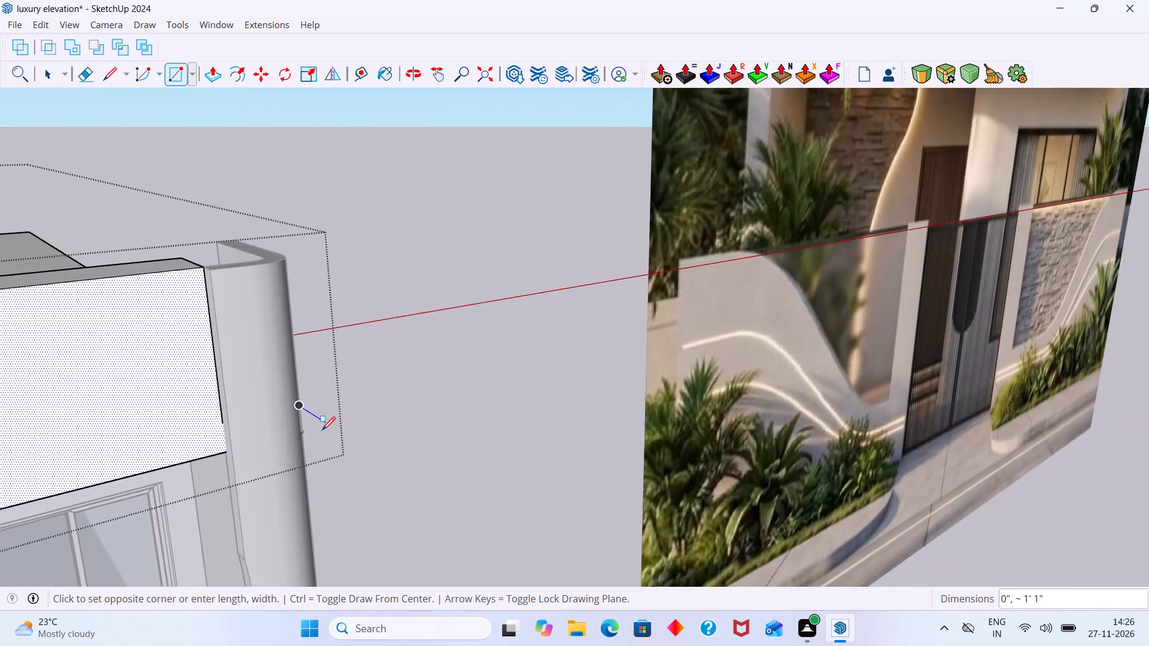
scroll(322, 431, up, 6)
middle_drag(275, 427, 235, 434)
scroll(252, 434, up, 7)
scroll(248, 433, down, 6)
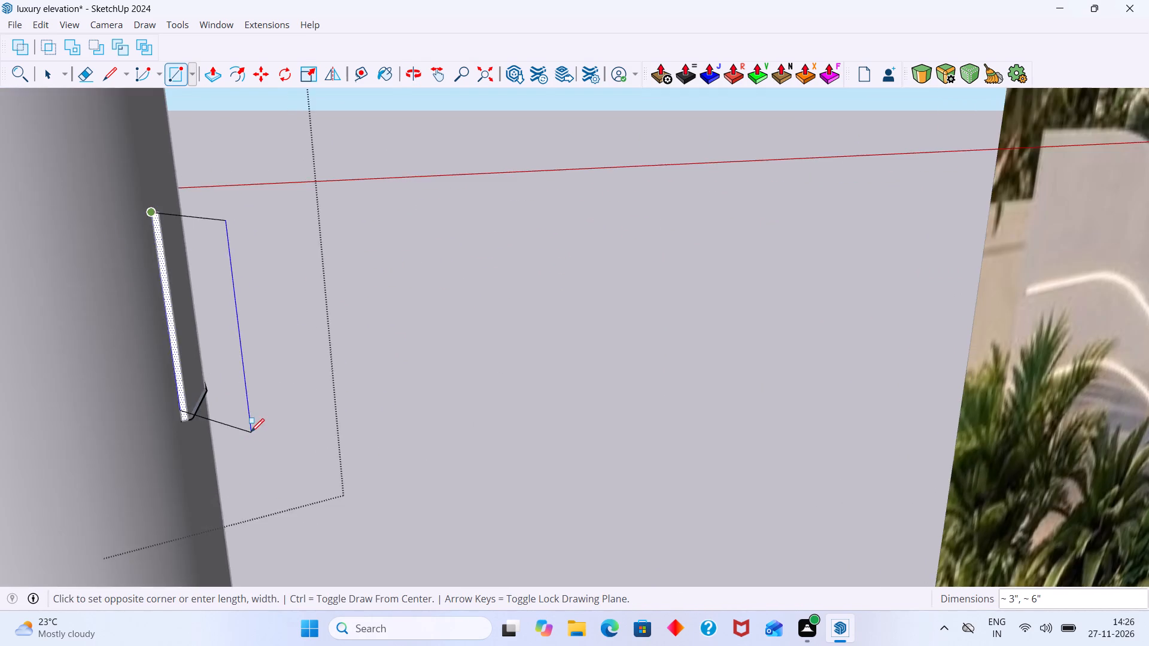
middle_drag(251, 432, 402, 413)
scroll(341, 410, up, 3)
scroll(308, 410, down, 3)
middle_drag(323, 408, 403, 417)
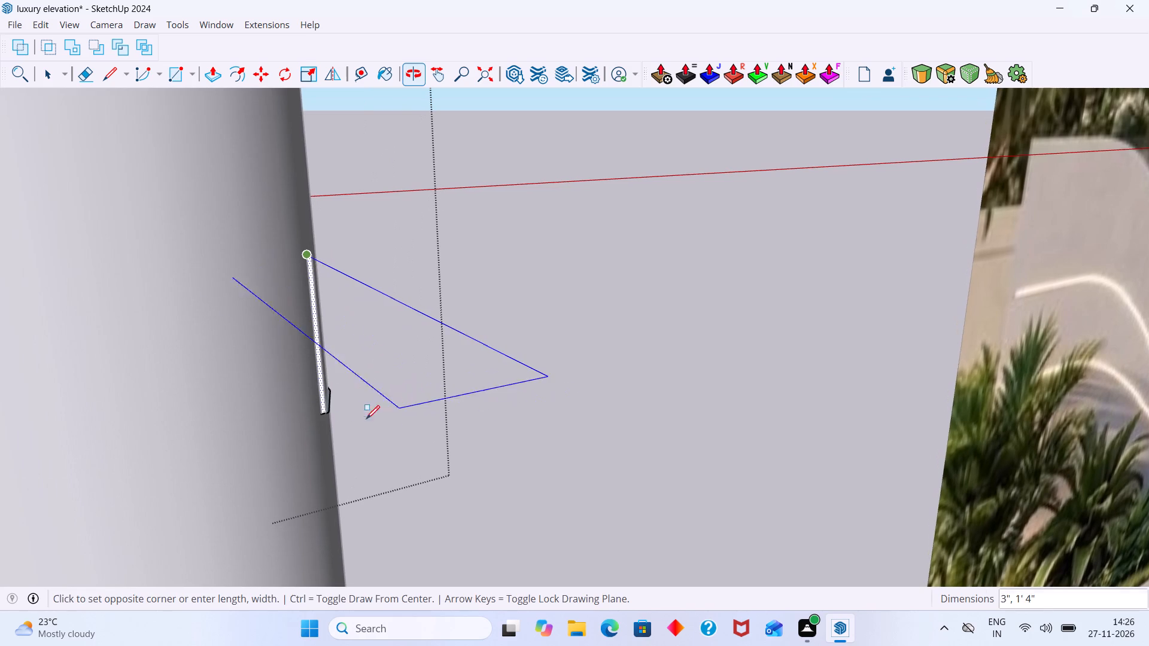
scroll(327, 423, up, 15)
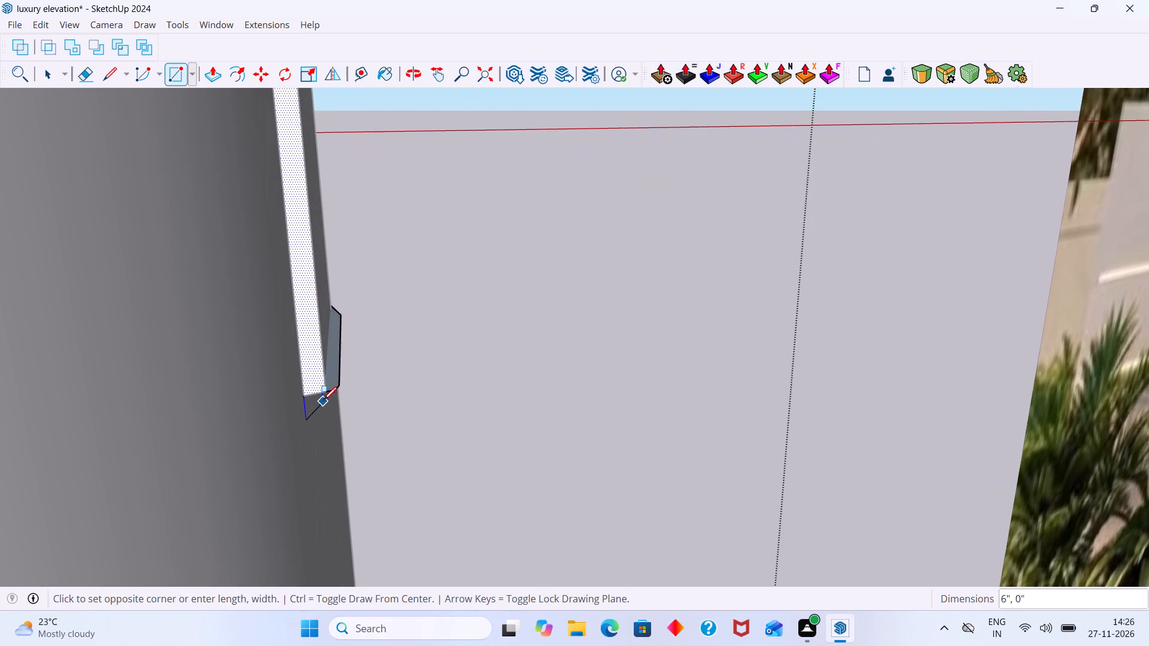
click(326, 392)
key(space)
Delete the narrow sliver face outlined on the curved corner wall and leave the roof slab group.
scroll(400, 364, down, 3)
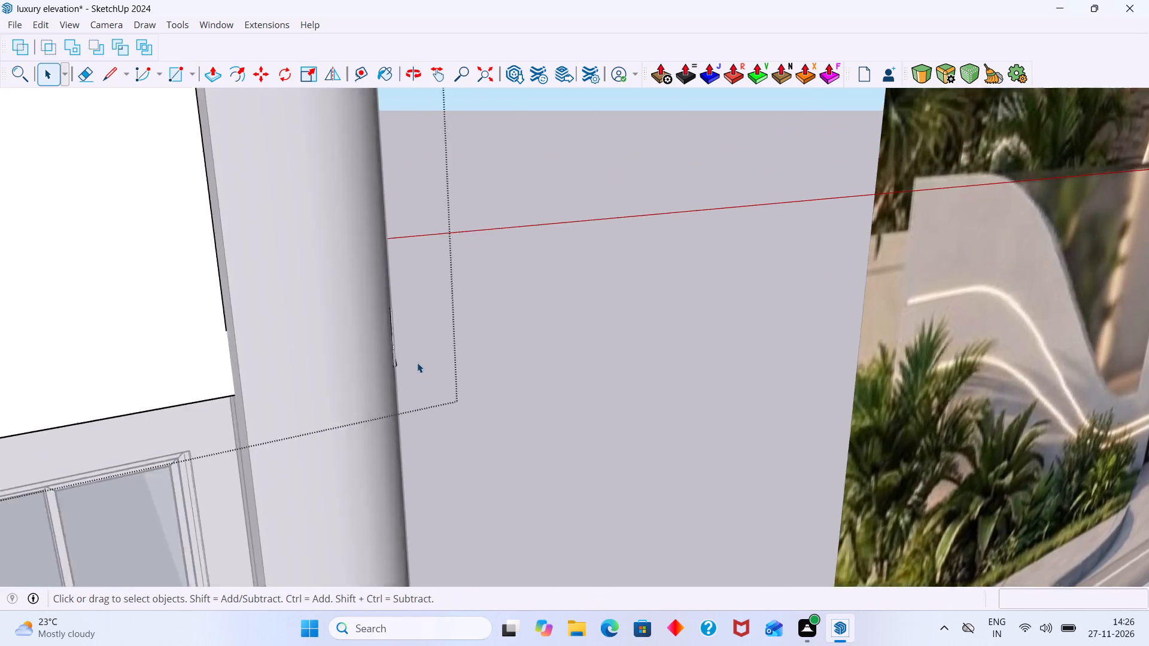
scroll(417, 362, down, 6)
middle_drag(416, 364, 265, 375)
scroll(286, 352, up, 16)
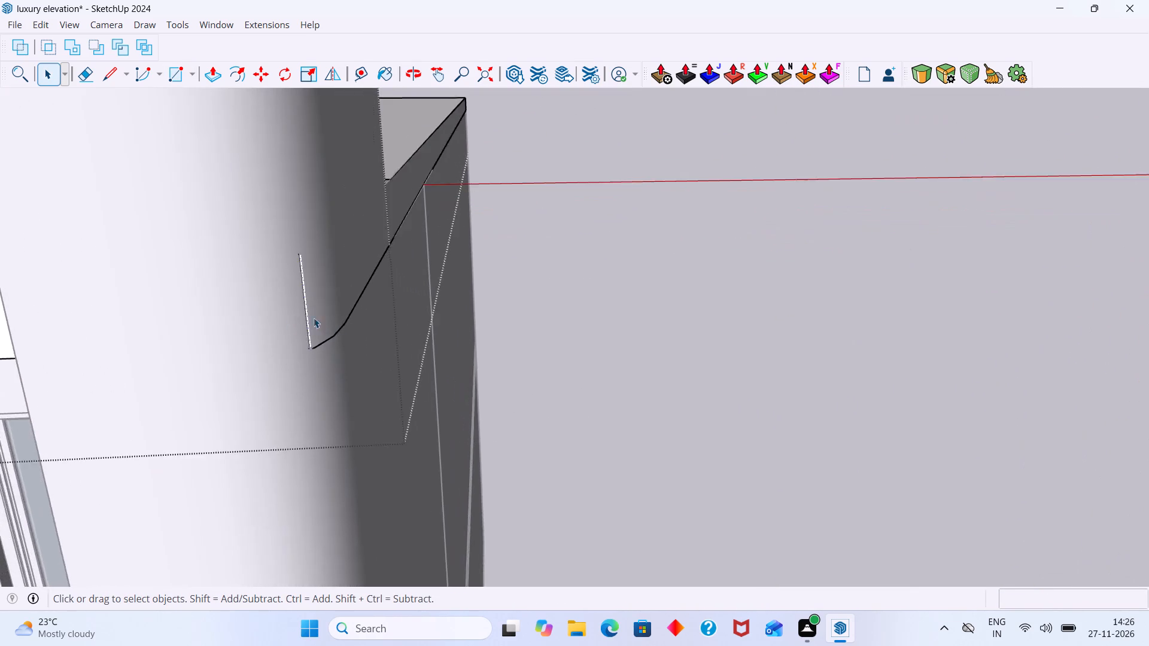
scroll(314, 318, up, 20)
scroll(314, 318, up, 1)
click(318, 271)
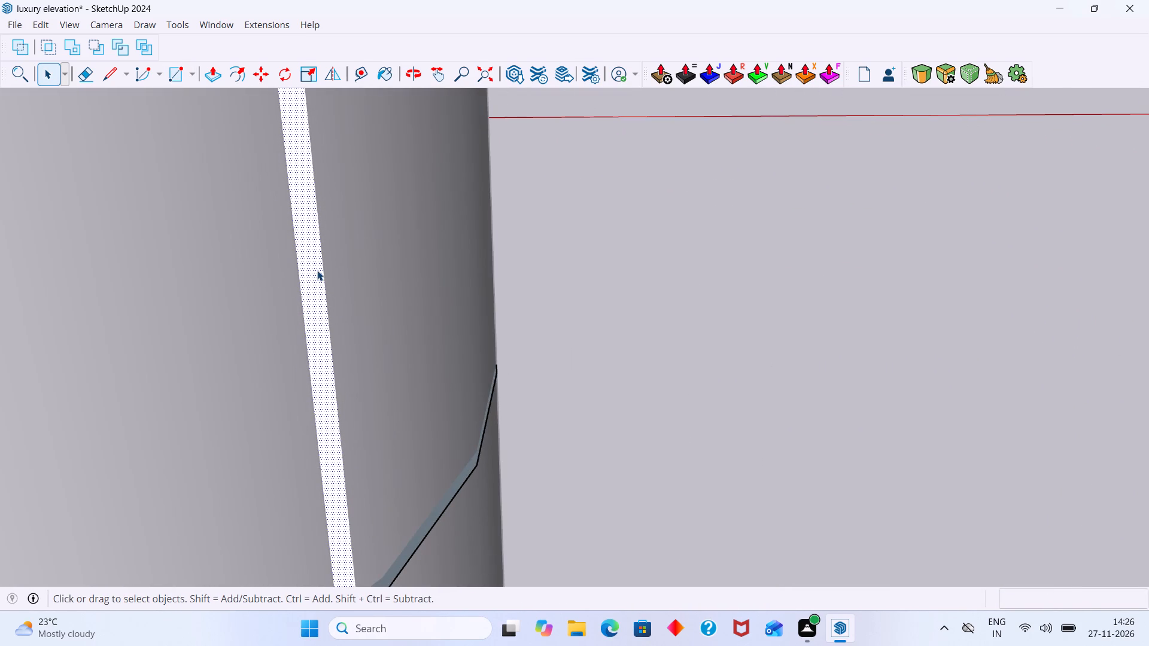
key(Delete)
scroll(312, 291, down, 18)
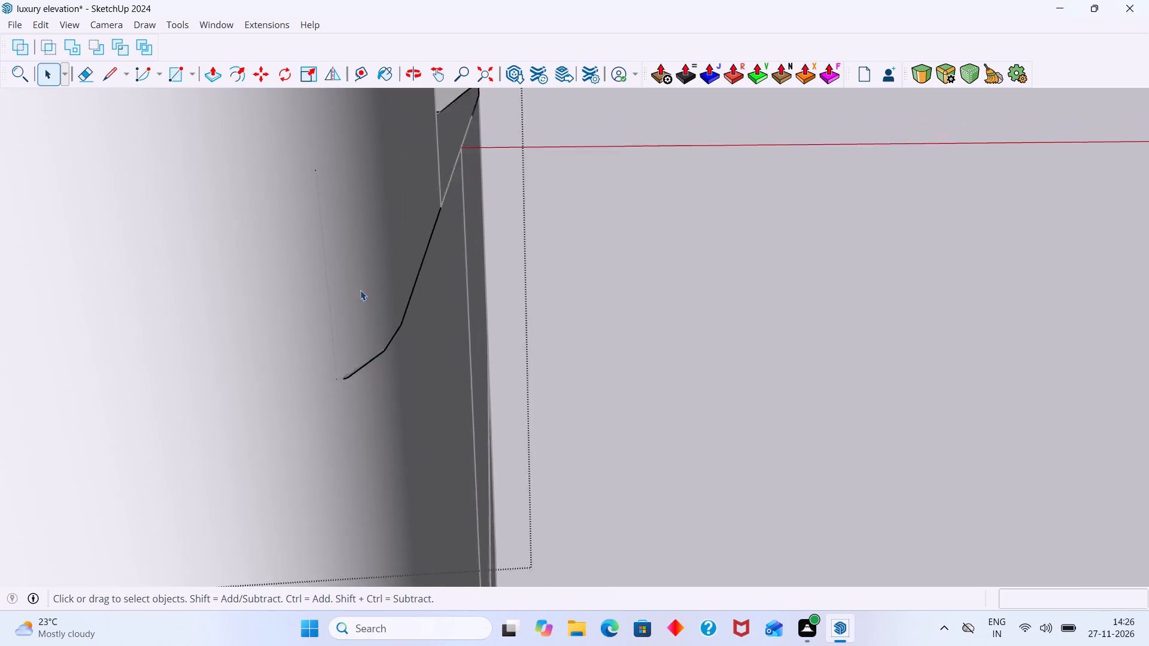
scroll(360, 290, down, 11)
click(622, 298)
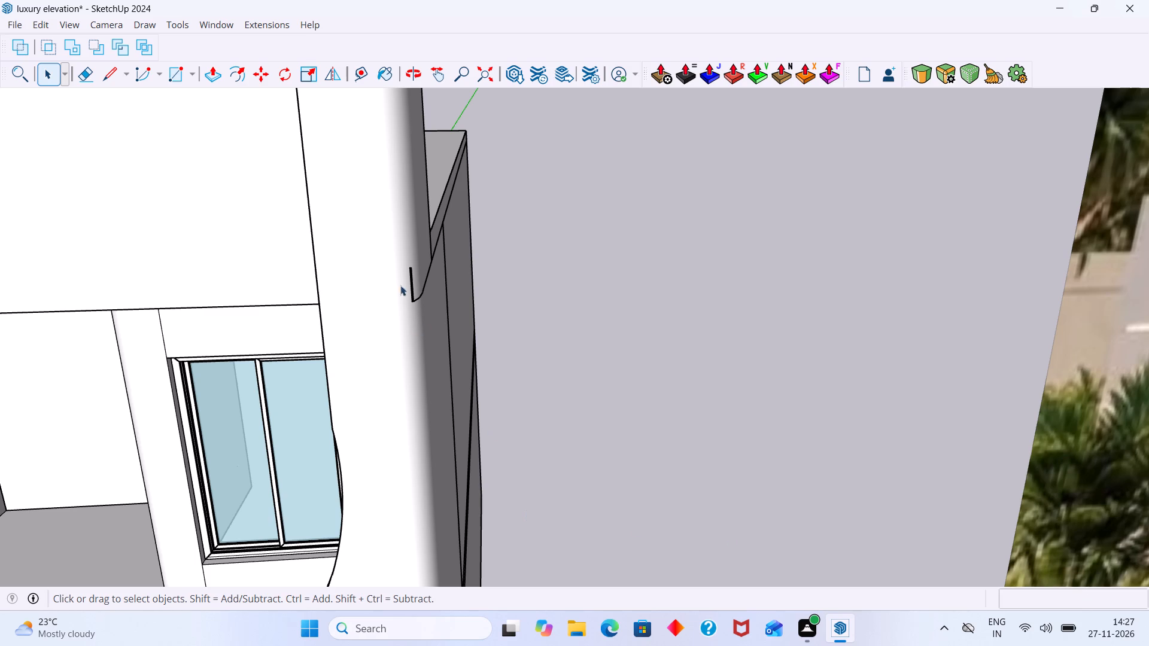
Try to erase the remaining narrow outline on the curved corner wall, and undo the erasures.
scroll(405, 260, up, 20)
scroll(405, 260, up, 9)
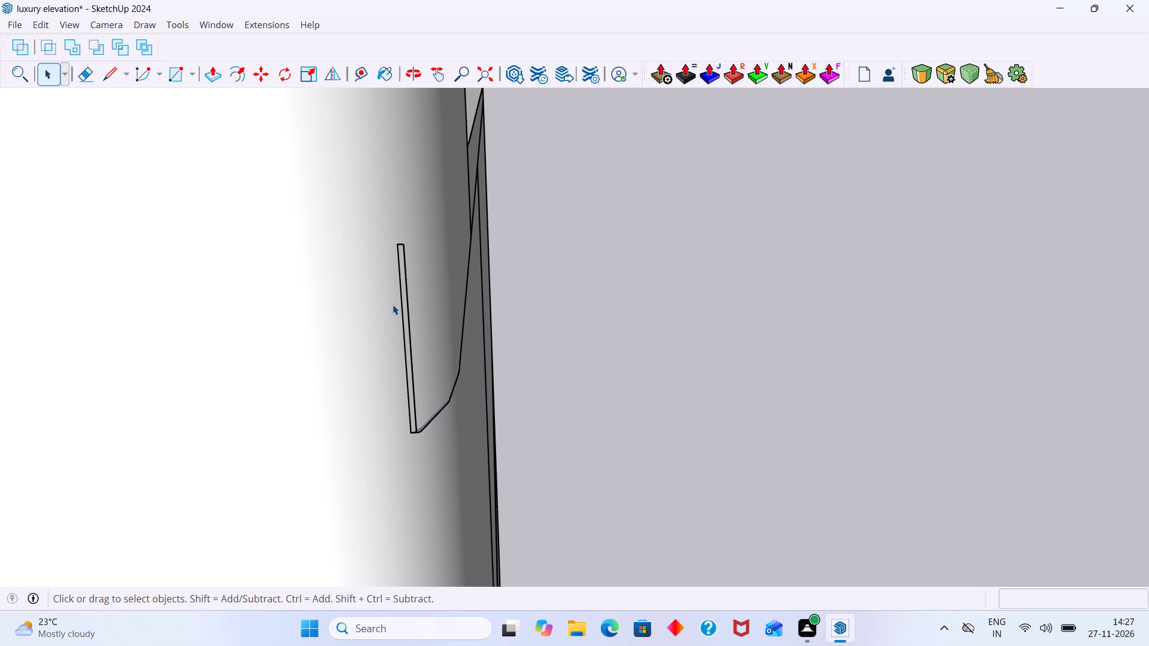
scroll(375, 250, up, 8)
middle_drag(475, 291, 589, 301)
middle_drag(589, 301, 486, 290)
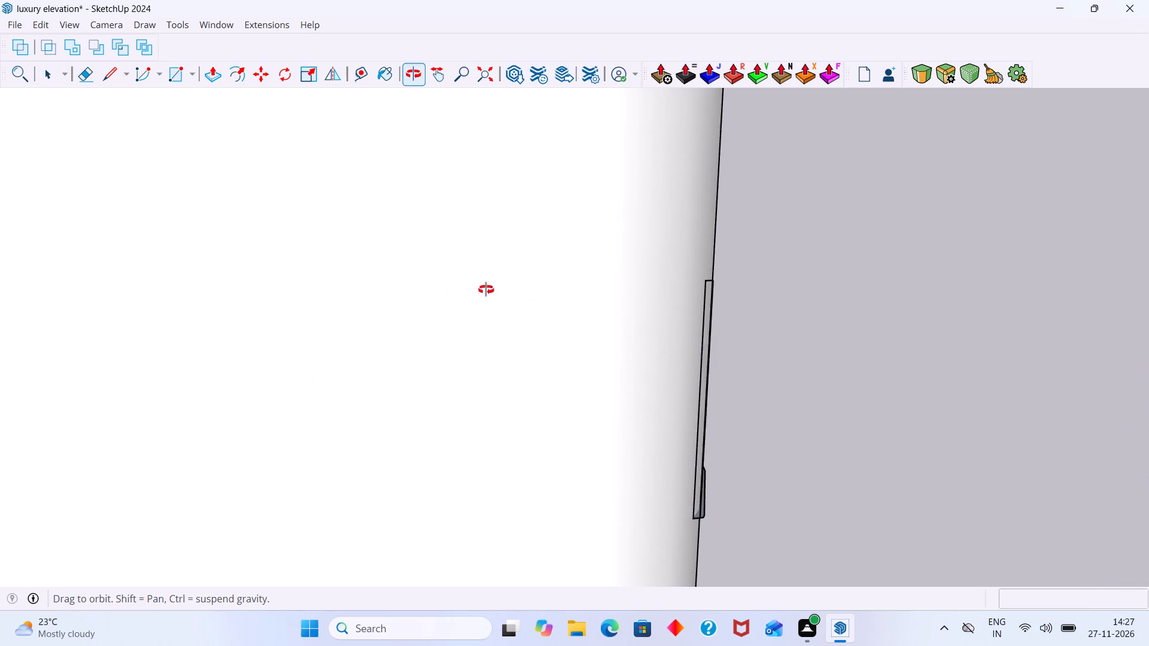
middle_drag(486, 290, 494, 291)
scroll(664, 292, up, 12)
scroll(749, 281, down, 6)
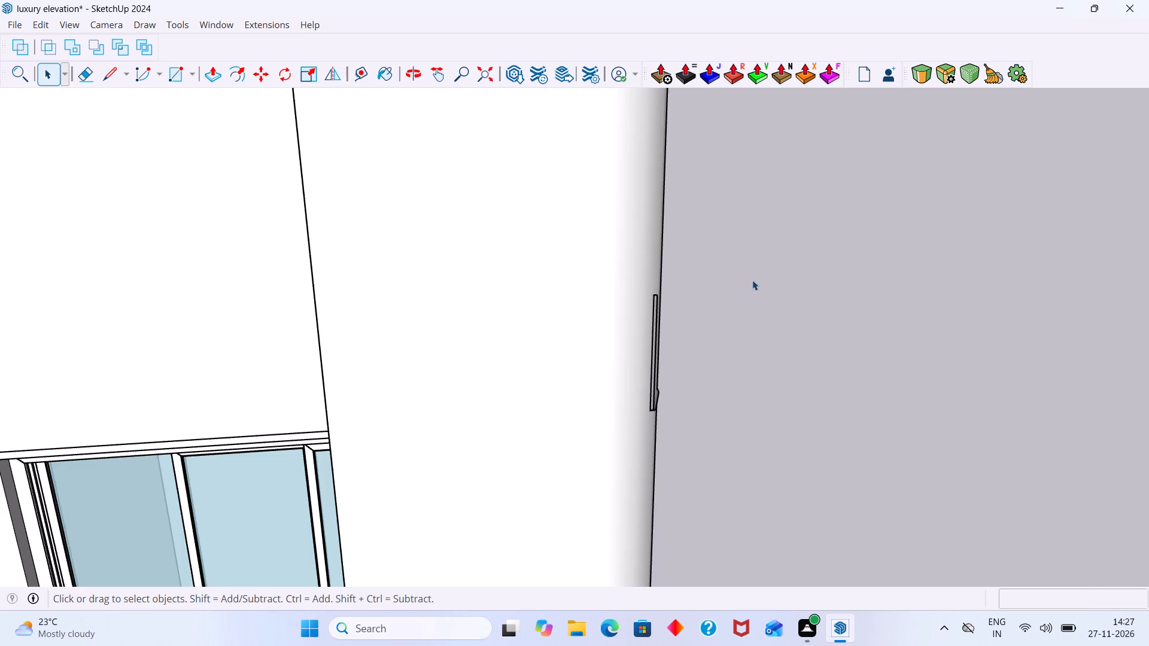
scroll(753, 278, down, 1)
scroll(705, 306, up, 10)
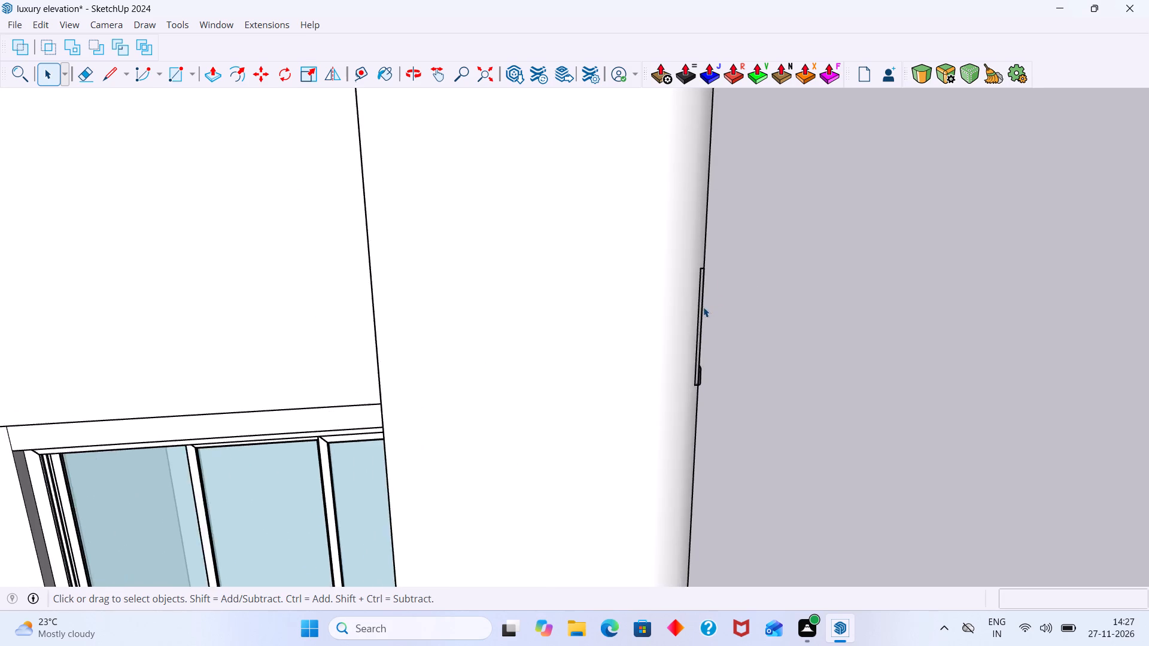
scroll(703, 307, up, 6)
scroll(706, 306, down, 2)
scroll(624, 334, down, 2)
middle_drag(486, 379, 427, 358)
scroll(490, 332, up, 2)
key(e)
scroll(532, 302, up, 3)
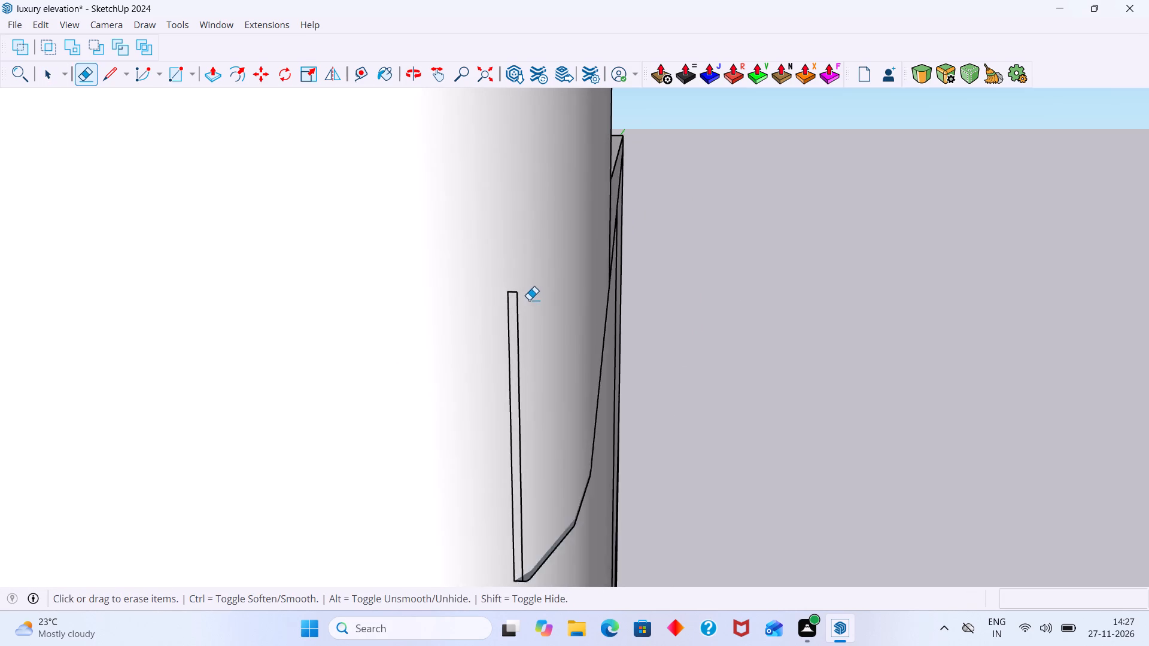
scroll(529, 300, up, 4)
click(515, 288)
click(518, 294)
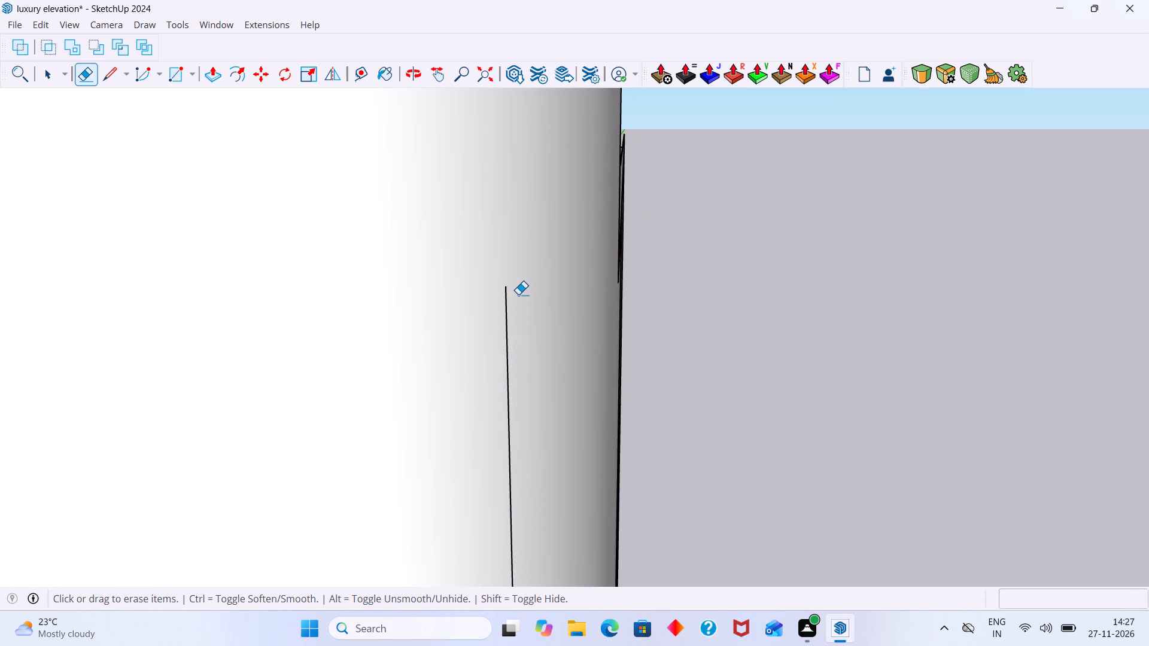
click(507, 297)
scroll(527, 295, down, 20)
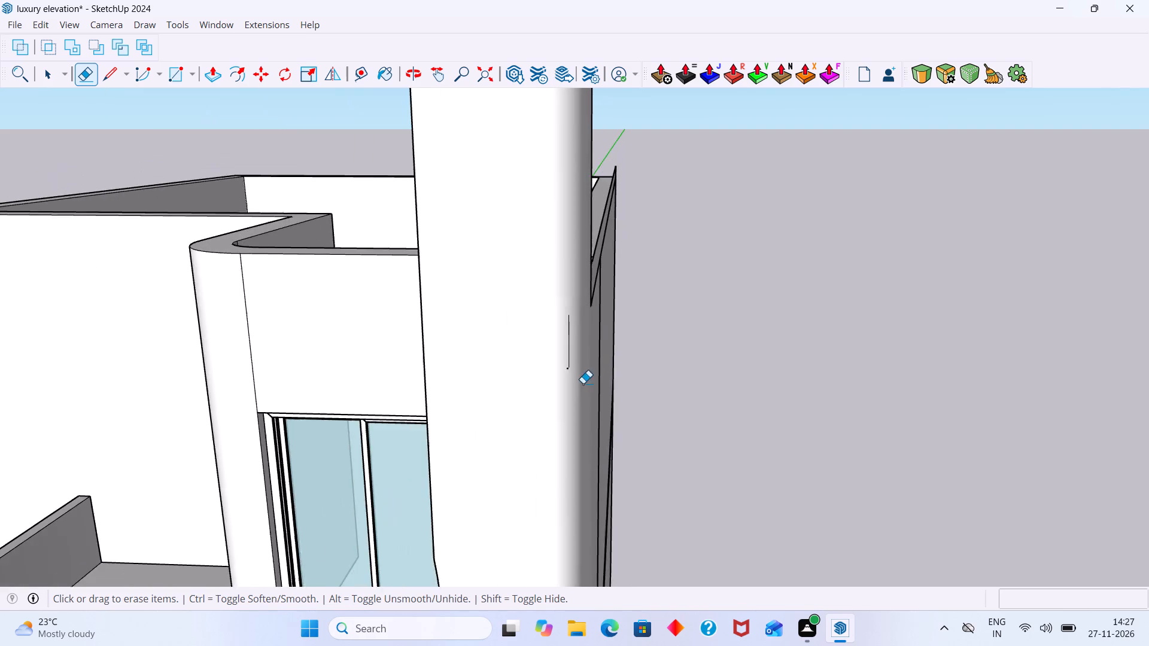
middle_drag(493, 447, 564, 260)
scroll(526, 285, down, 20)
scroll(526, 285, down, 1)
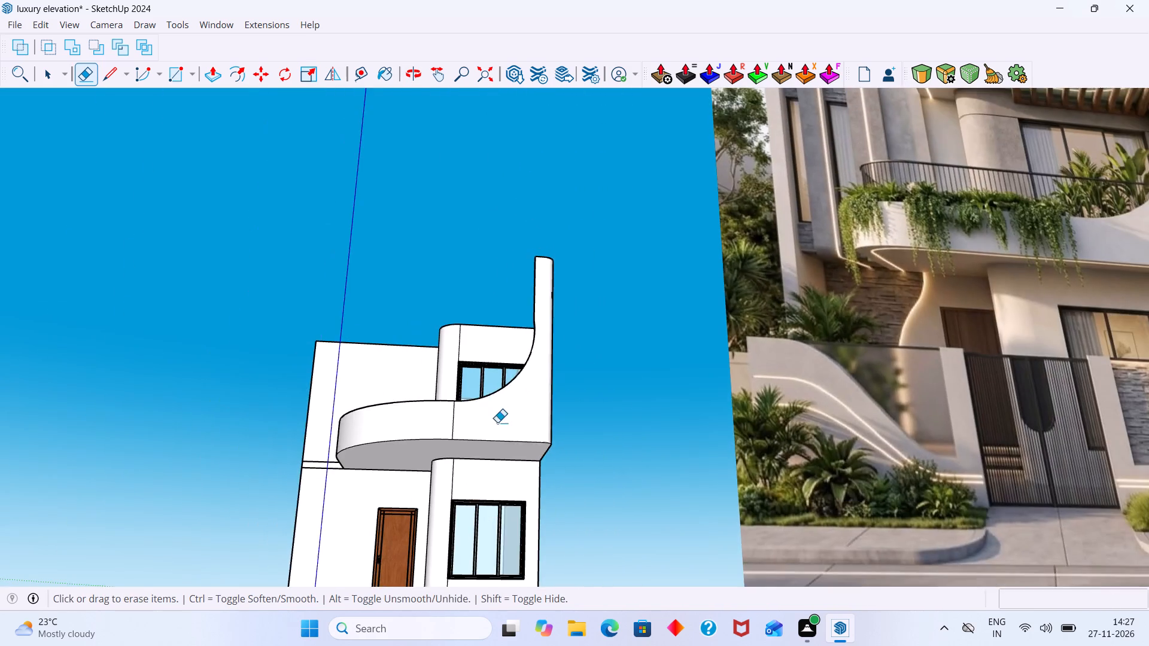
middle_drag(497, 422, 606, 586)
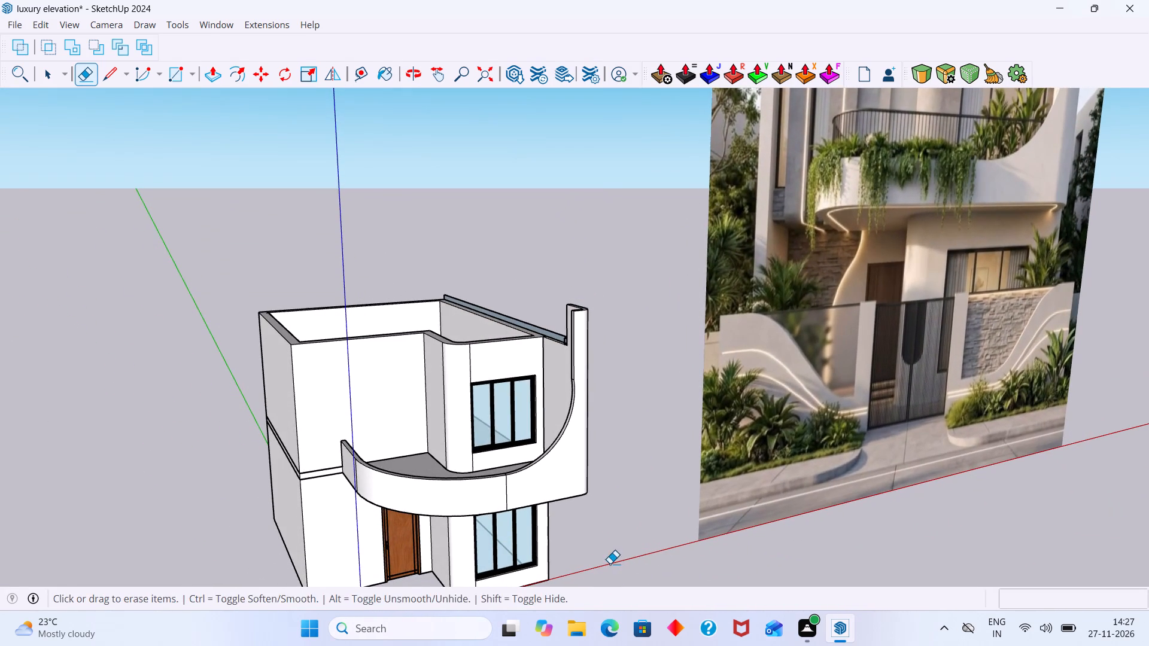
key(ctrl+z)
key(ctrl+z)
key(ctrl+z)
Examine the lower corner and underside of the slab sliver where it protrudes through the curved corner wall.
scroll(592, 395, up, 11)
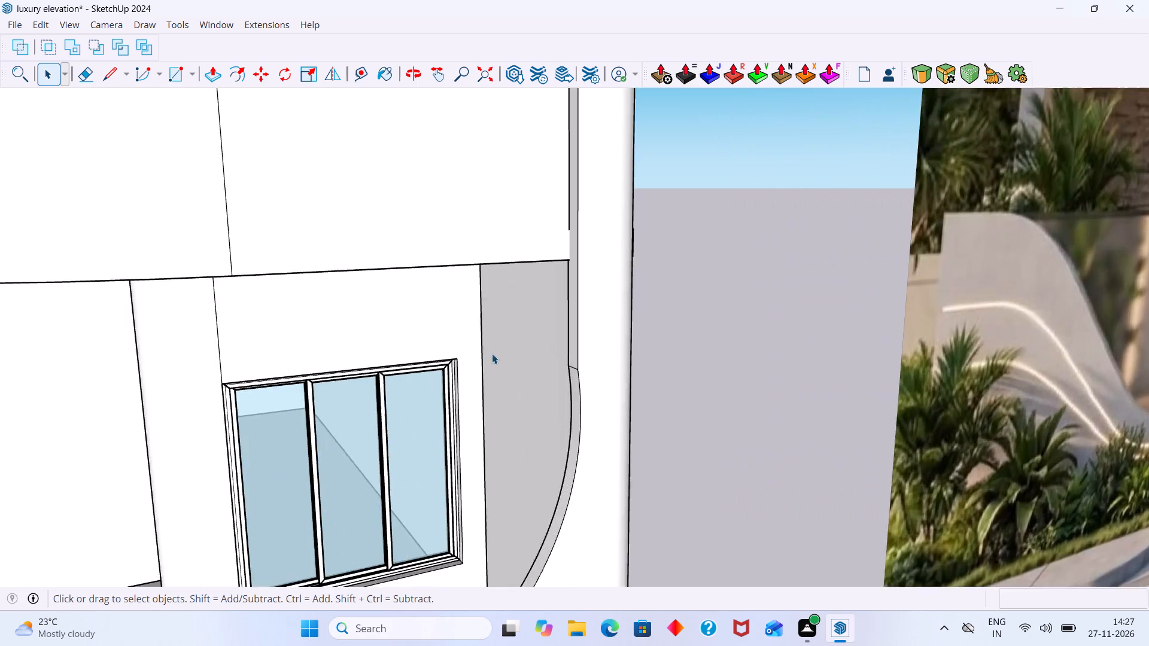
middle_drag(458, 349, 0, 385)
scroll(417, 258, up, 8)
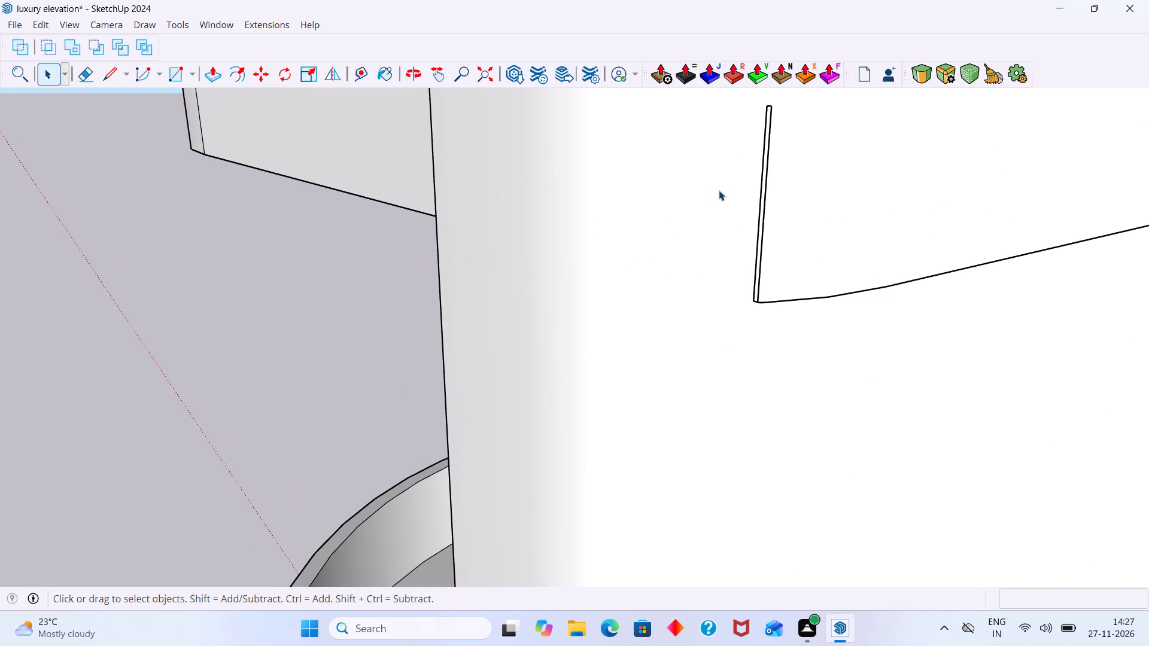
scroll(747, 240, up, 3)
scroll(795, 342, up, 8)
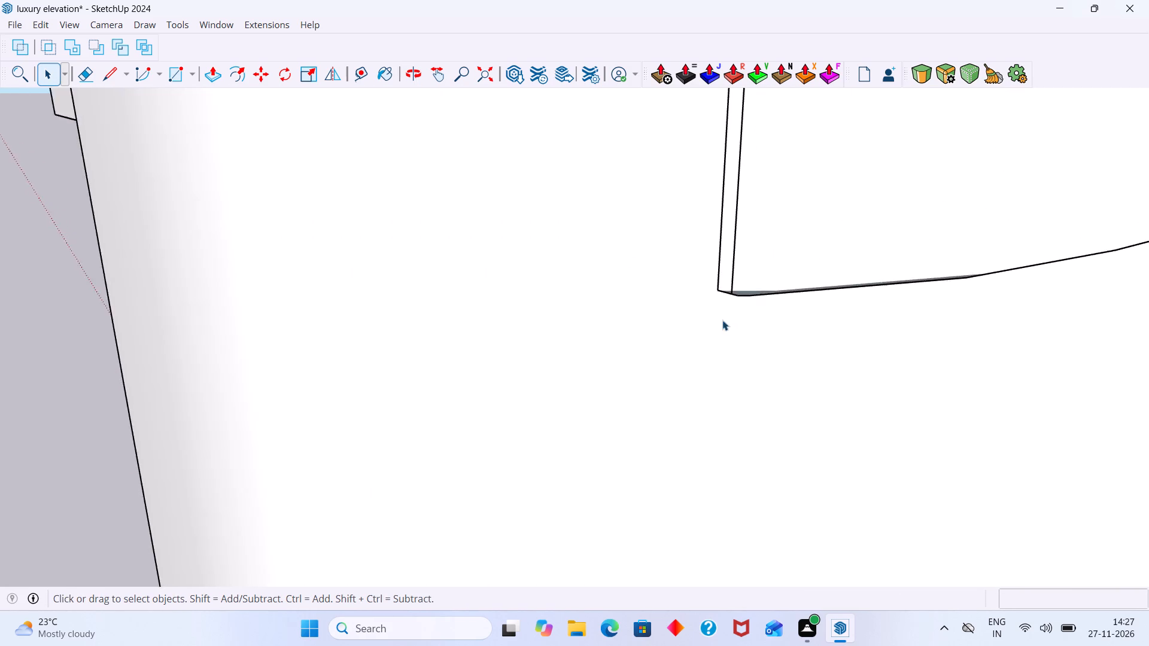
scroll(722, 320, up, 5)
middle_drag(721, 293, 764, 368)
scroll(756, 249, up, 10)
middle_drag(737, 278, 687, 327)
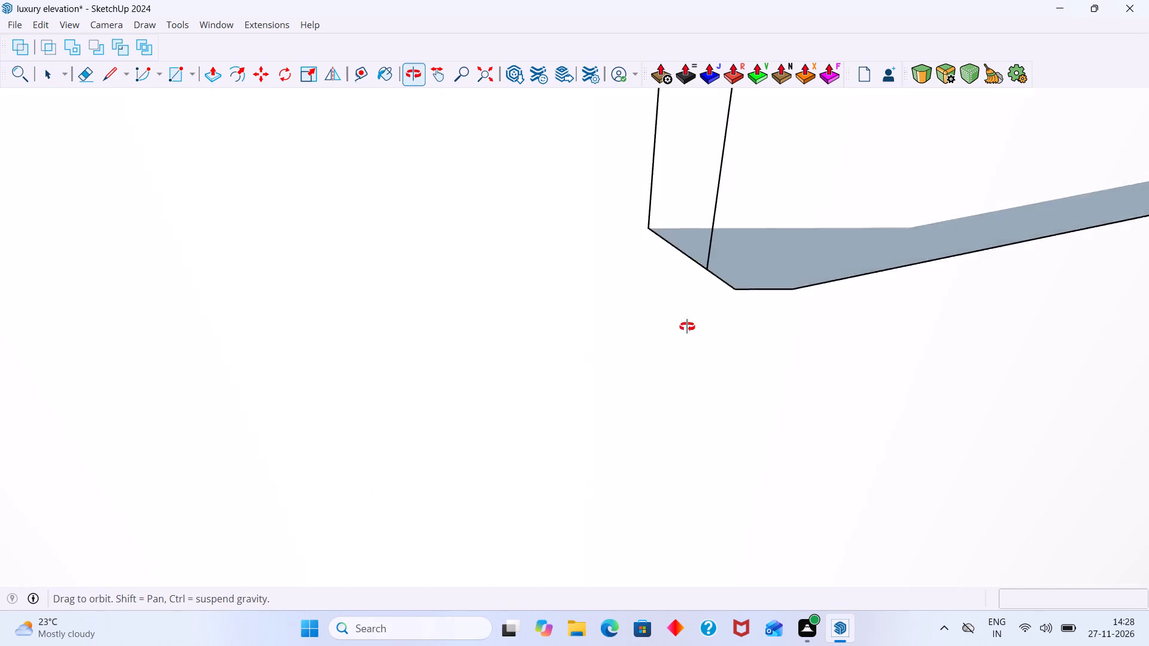
middle_drag(687, 327, 674, 340)
scroll(683, 298, down, 4)
shift+middle_drag(737, 280, 194, 388)
scroll(279, 362, down, 11)
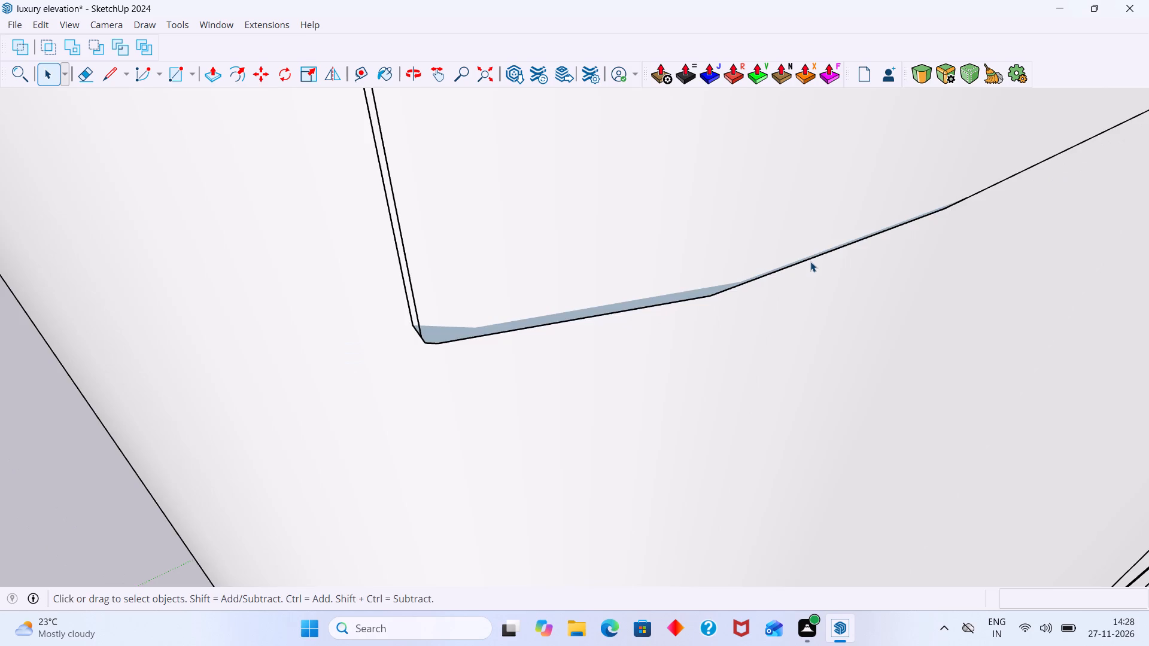
Draw a line about 1 inch long from the sliver's corner along its underside's inner border on the curved corner wall.
middle_drag(810, 264, 715, 374)
key(r)
scroll(417, 287, up, 2)
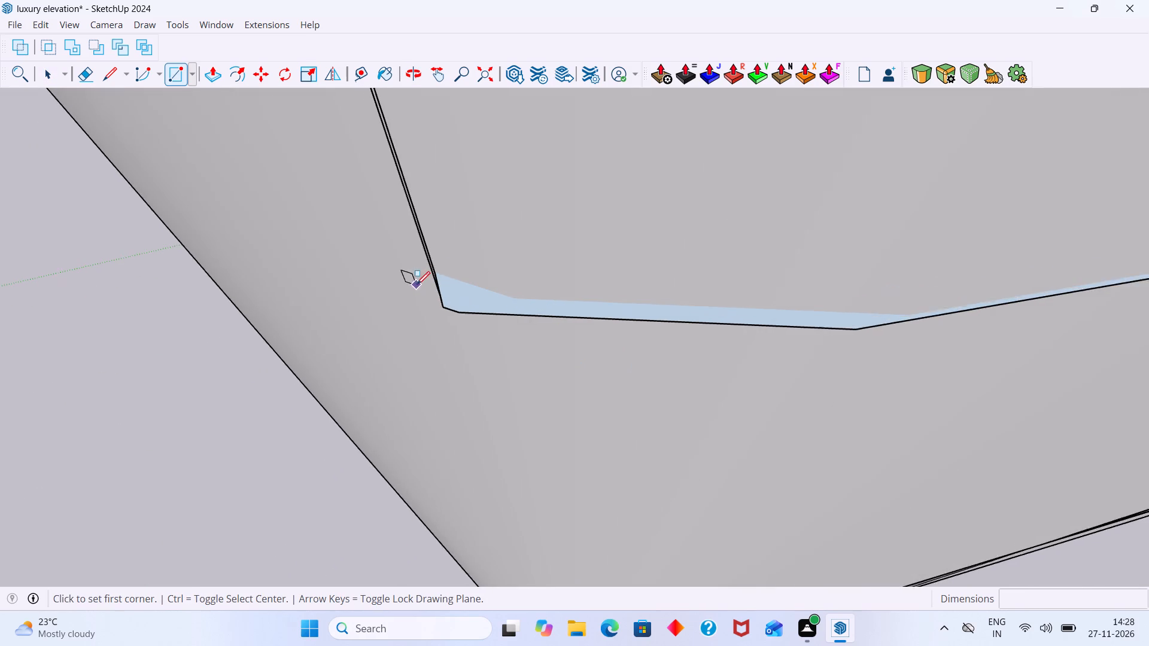
scroll(417, 285, up, 8)
key(space)
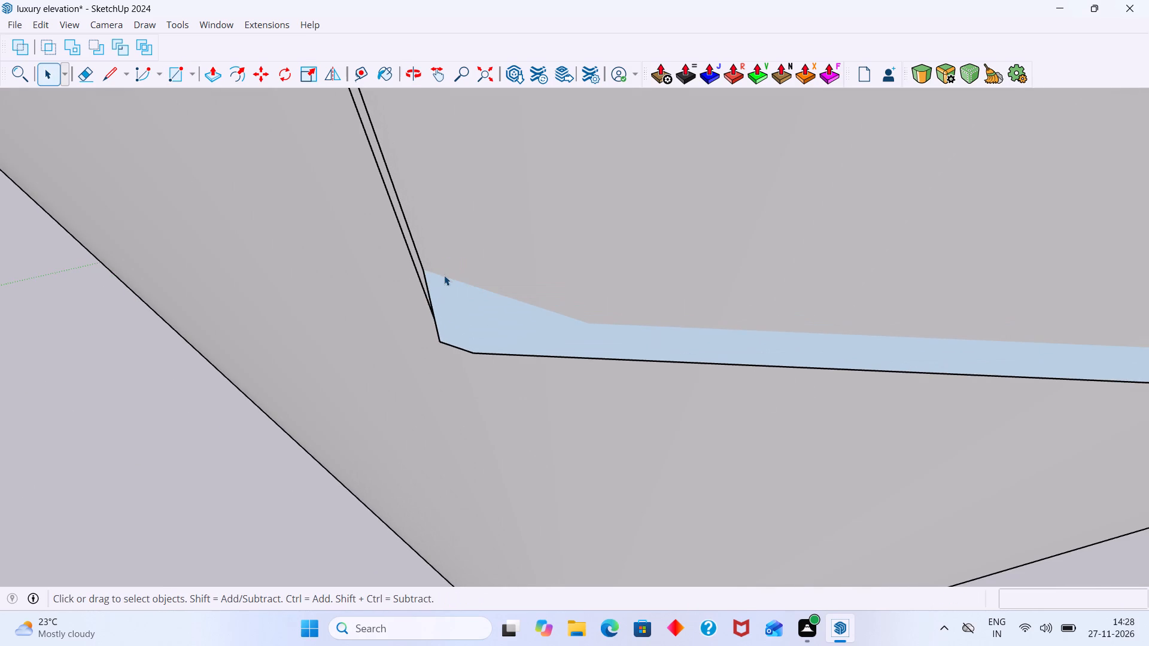
key(l)
scroll(449, 279, up, 10)
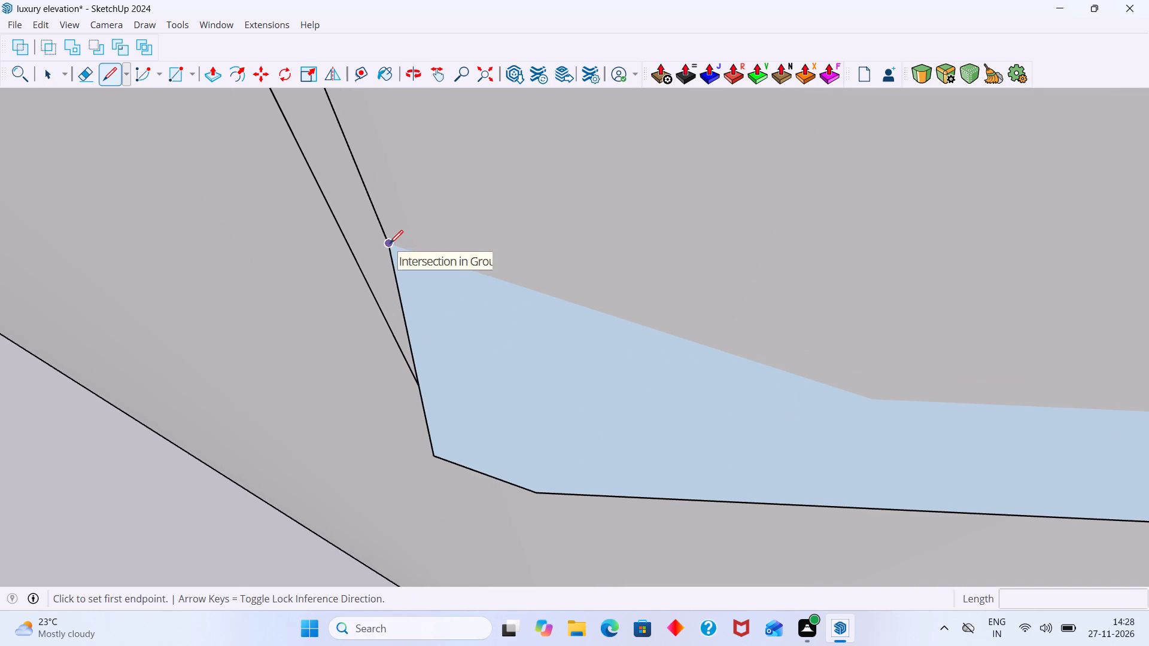
click(390, 243)
click(876, 398)
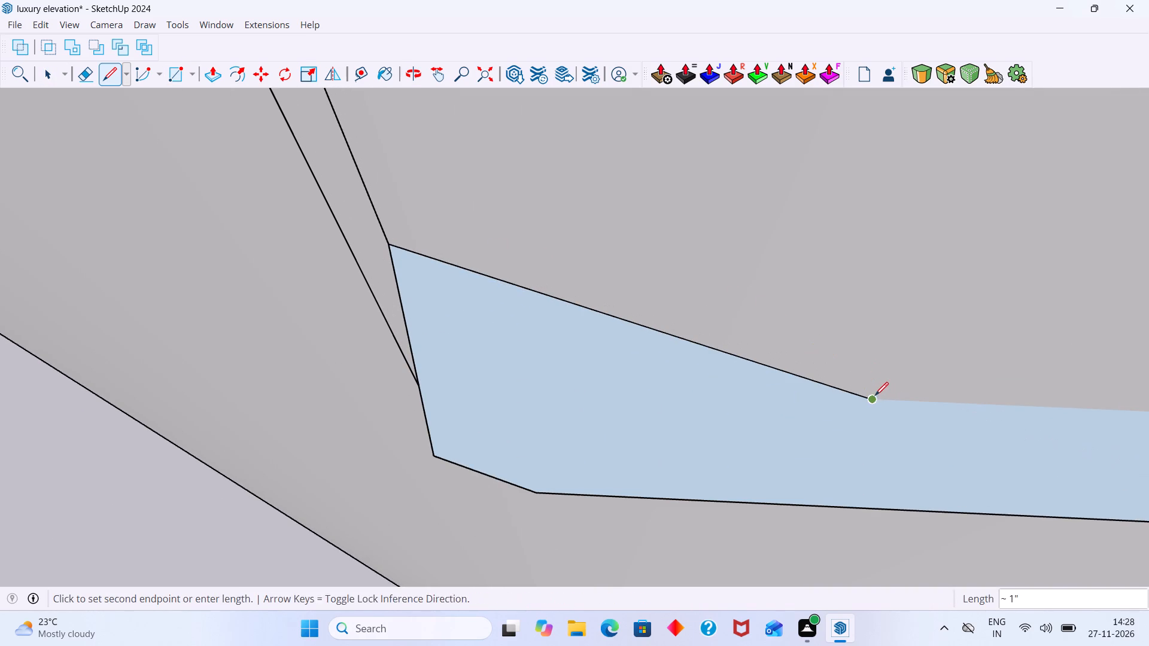
Continue the traced line about 2 inches along the underside's inner border to the next bend on the curved wall.
scroll(886, 394, down, 2)
shift+middle_drag(881, 393, 197, 485)
scroll(439, 472, down, 3)
shift+middle_drag(682, 499, 623, 458)
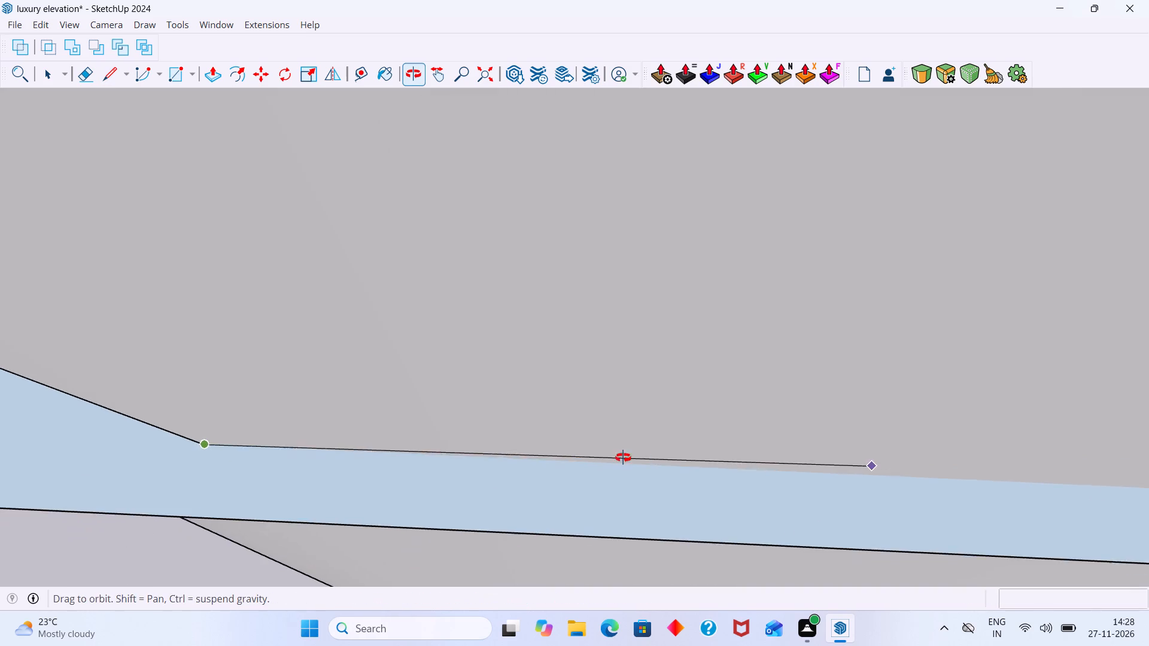
shift+middle_drag(623, 458, 628, 450)
scroll(962, 480, down, 1)
middle_drag(979, 492, 649, 415)
scroll(682, 383, down, 7)
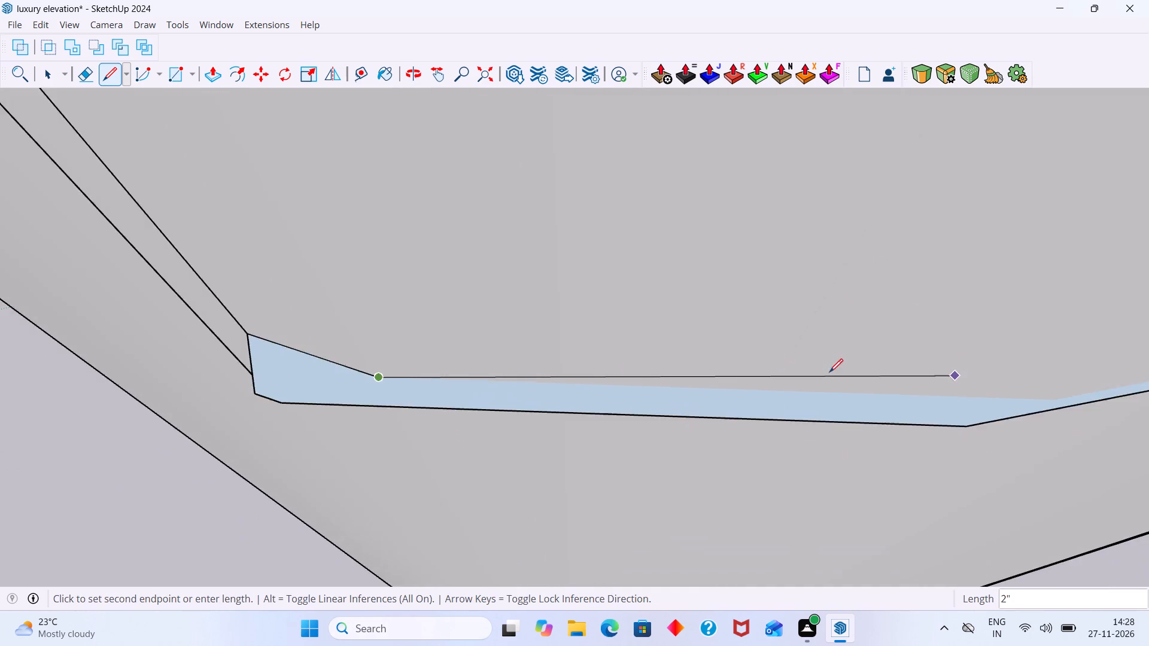
scroll(829, 372, down, 8)
scroll(925, 364, up, 12)
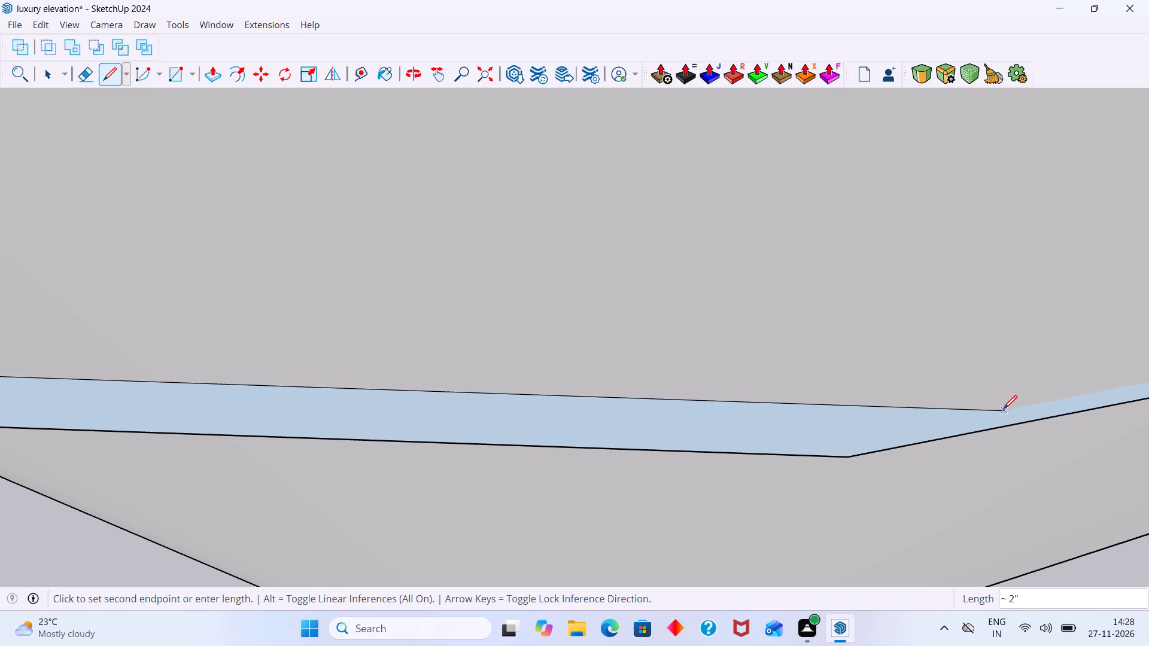
click(1004, 408)
Continue the traced line about 3 inches to where the sliver's underside tapers into the wall, and finish it there.
scroll(1013, 397, up, 1)
scroll(1020, 392, down, 8)
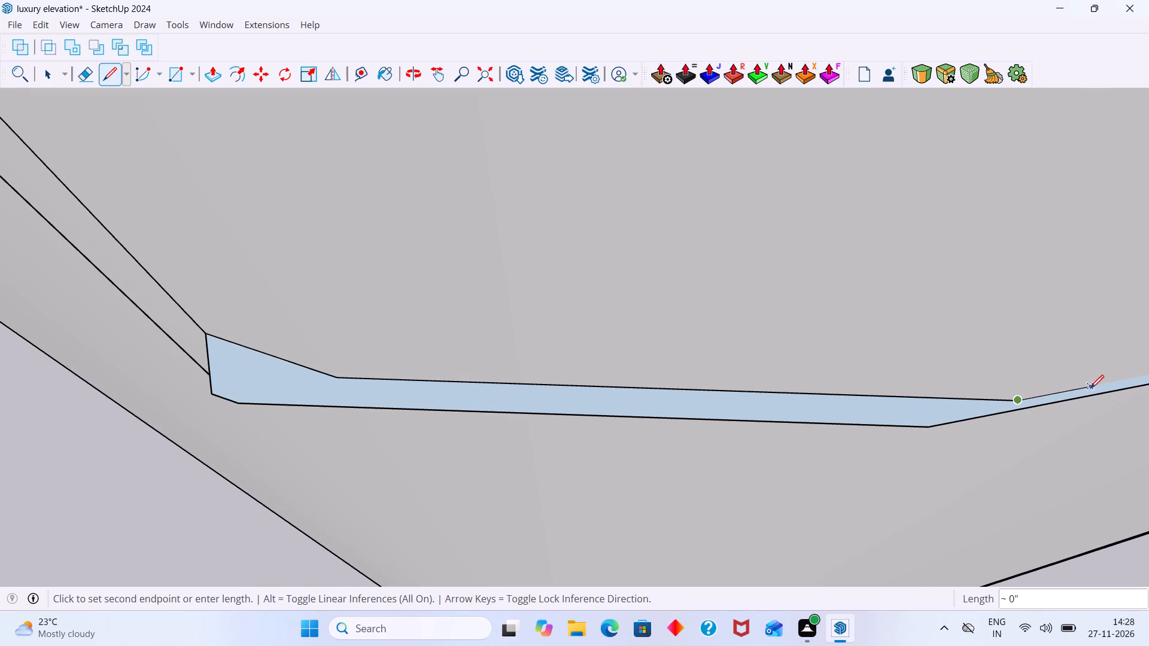
shift+middle_drag(1098, 385, 731, 435)
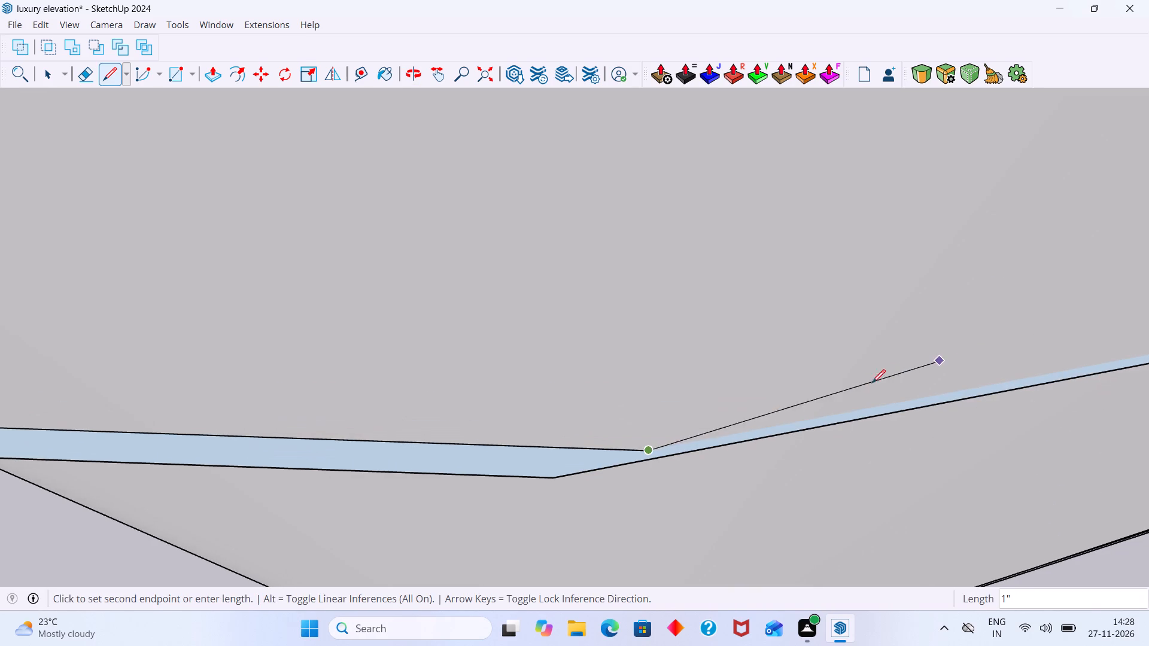
scroll(954, 369, down, 2)
shift+middle_drag(1072, 375, 573, 462)
scroll(734, 410, up, 8)
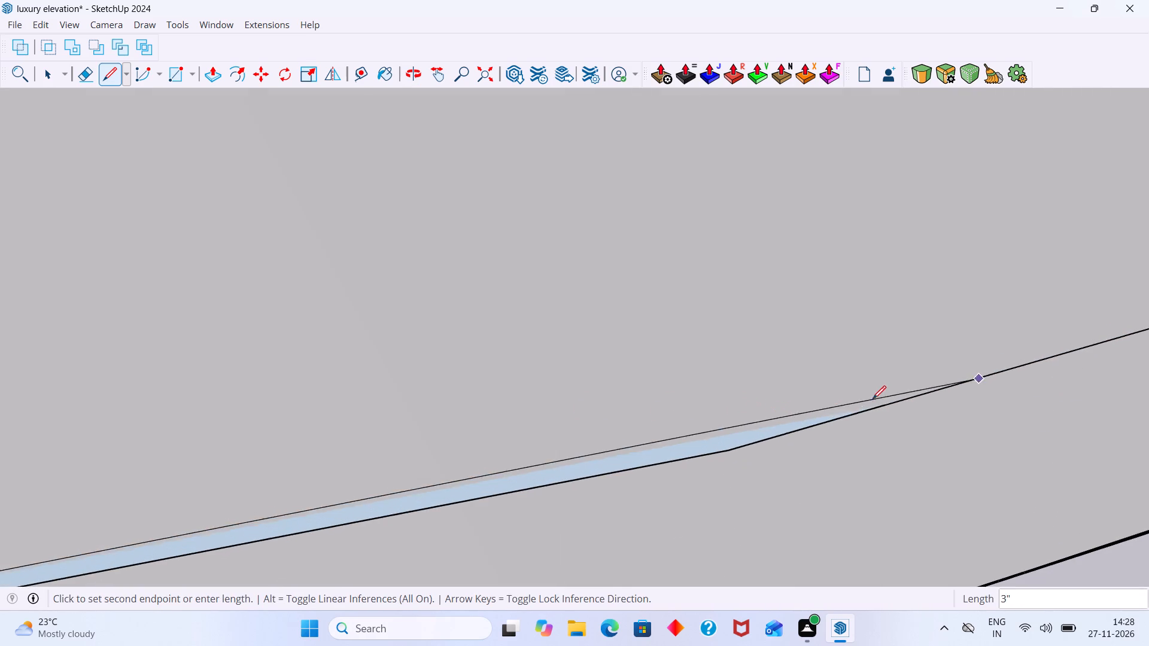
scroll(873, 399, up, 2)
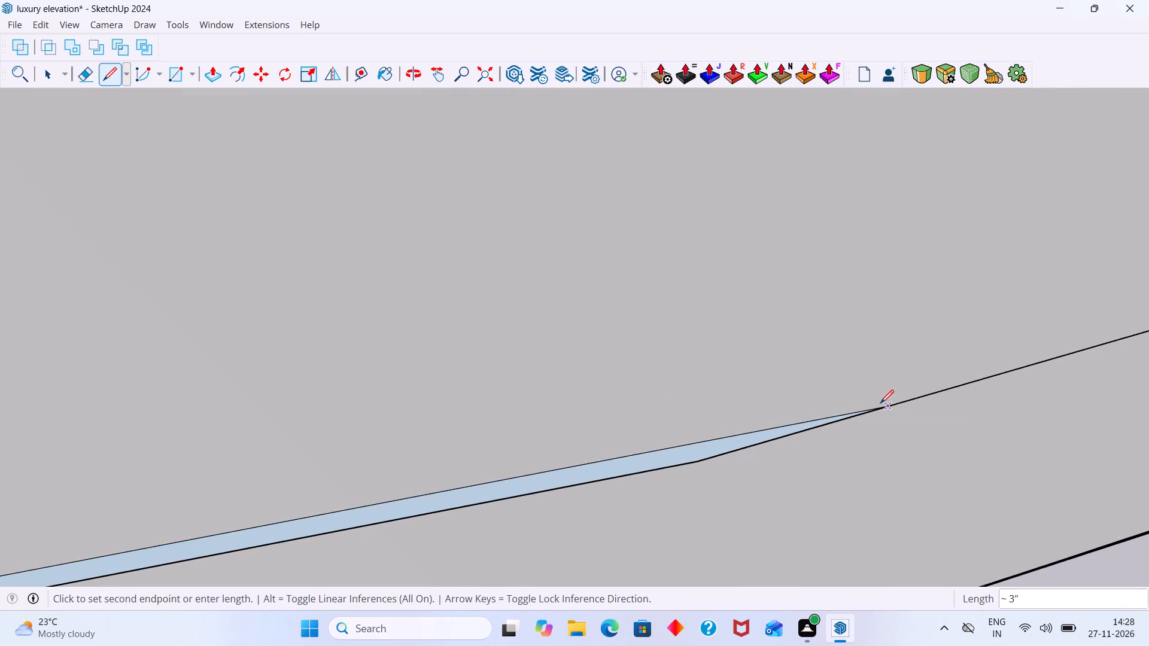
click(892, 403)
key(space)
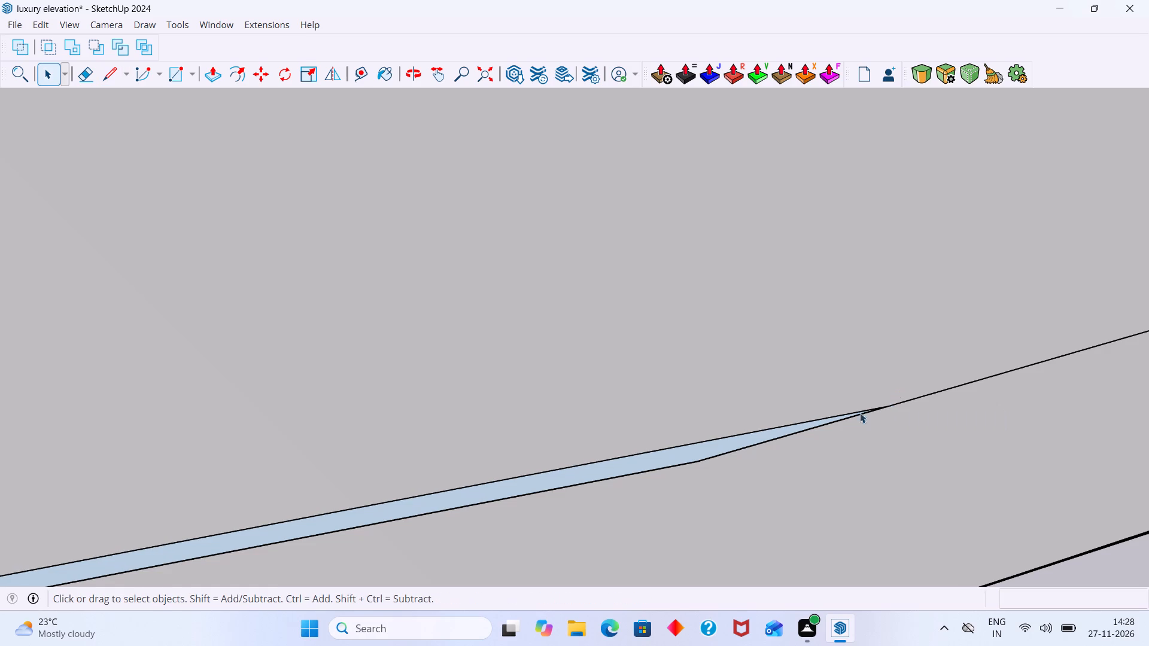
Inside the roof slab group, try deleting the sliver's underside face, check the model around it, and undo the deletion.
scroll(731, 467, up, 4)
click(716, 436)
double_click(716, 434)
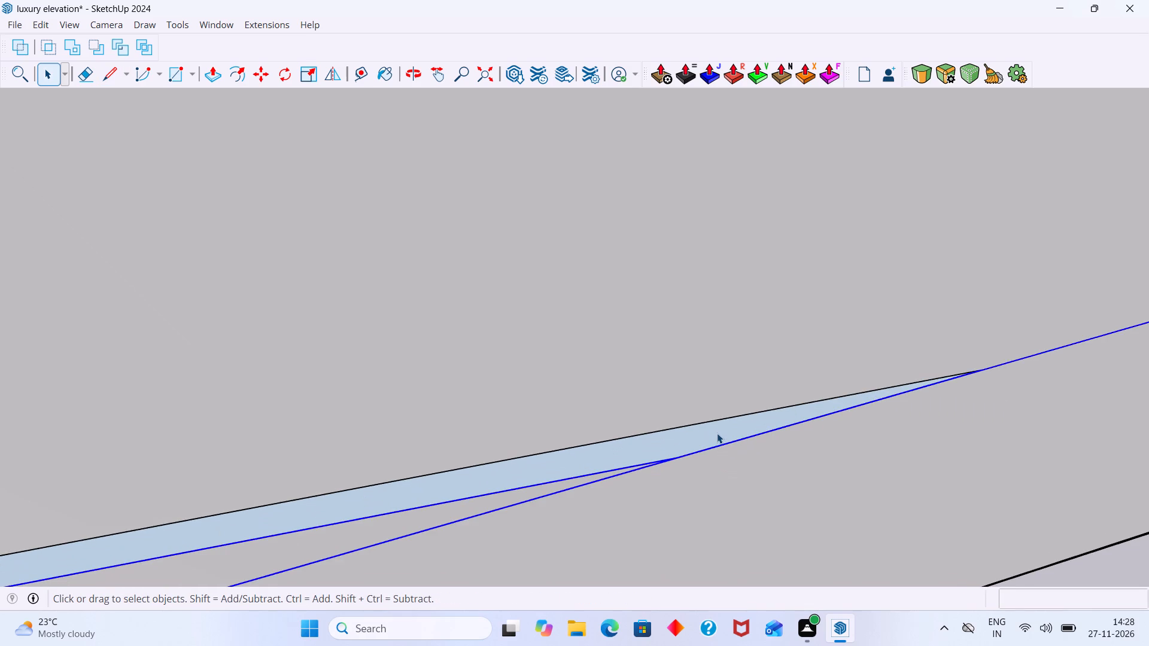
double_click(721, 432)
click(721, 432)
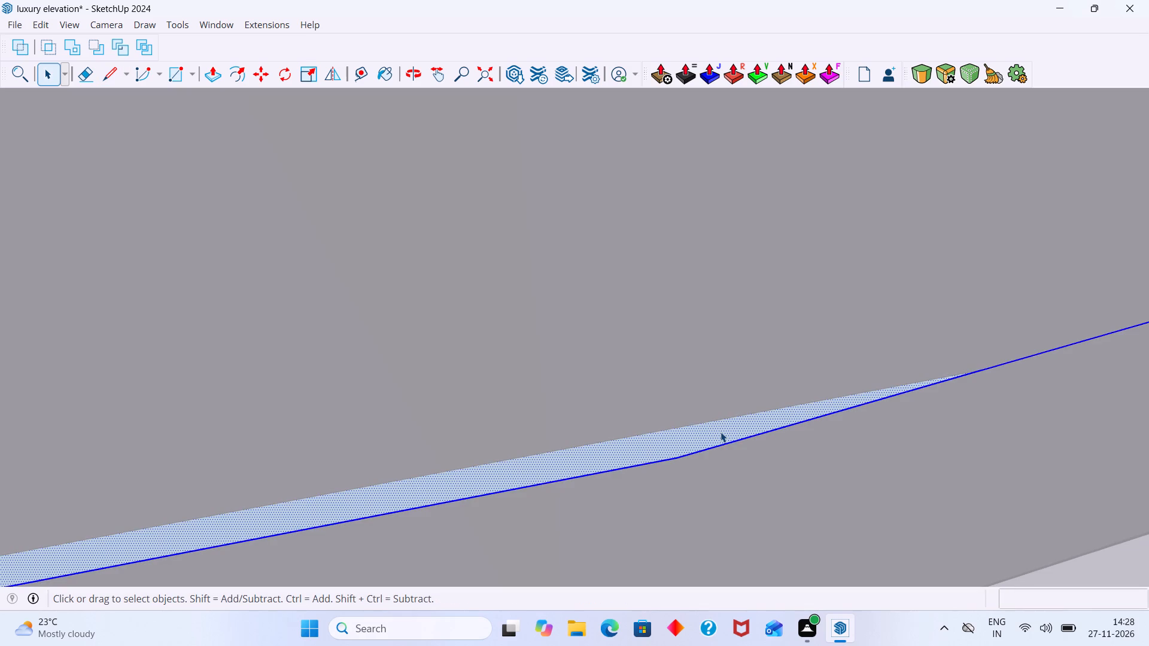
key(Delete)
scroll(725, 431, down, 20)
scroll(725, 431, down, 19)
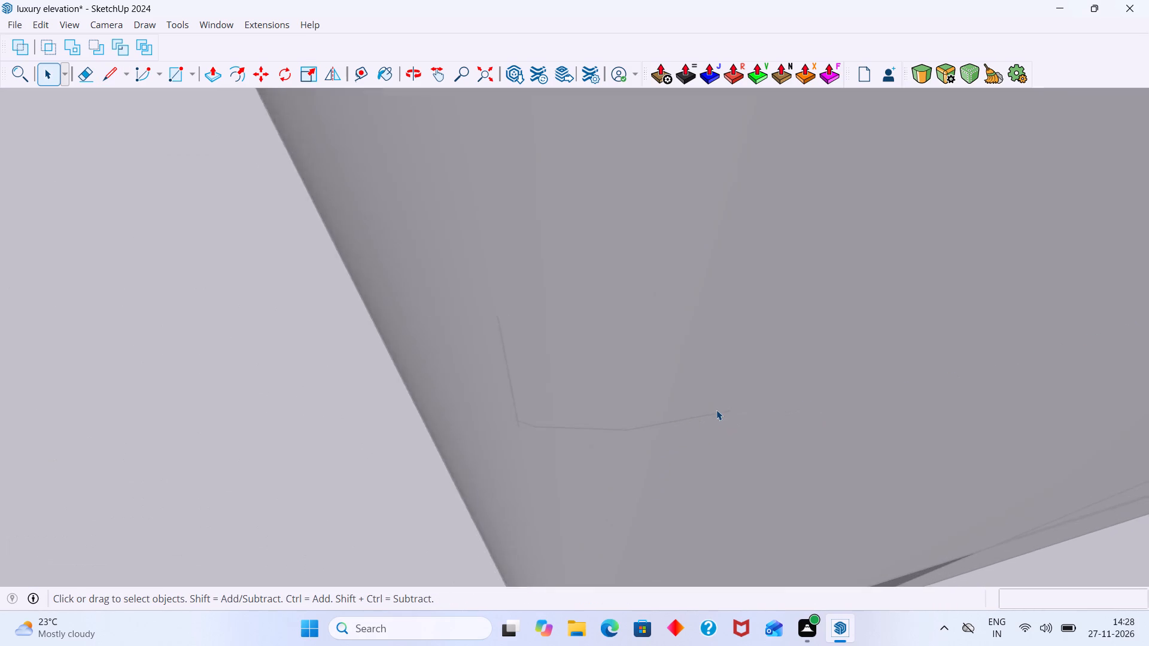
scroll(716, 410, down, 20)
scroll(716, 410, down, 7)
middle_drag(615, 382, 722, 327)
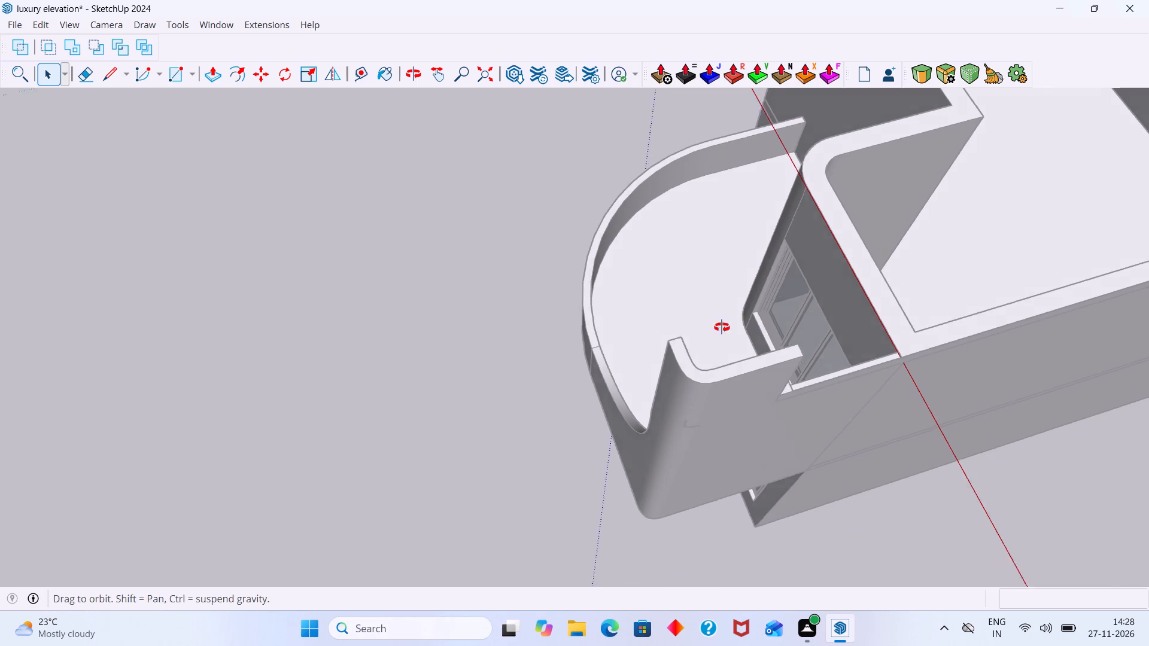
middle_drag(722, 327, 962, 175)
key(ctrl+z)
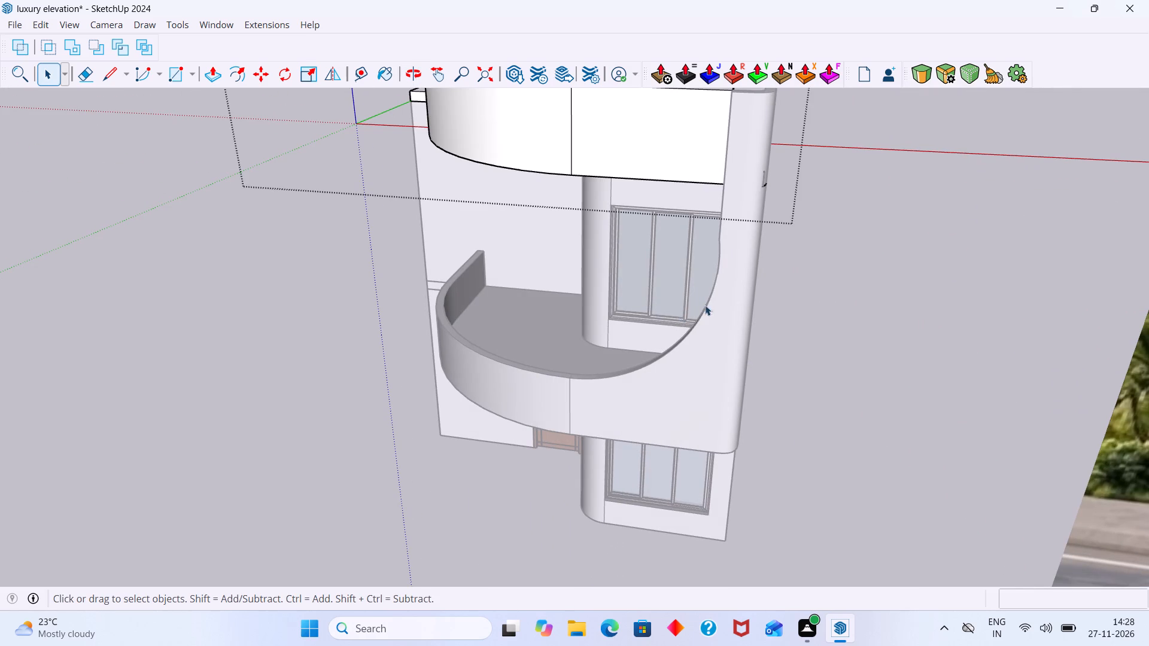
Delete the sliver's narrow underside face inside the roof slab group and leave the group.
middle_drag(667, 324, 515, 397)
scroll(847, 297, up, 1)
click(859, 325)
scroll(709, 319, up, 15)
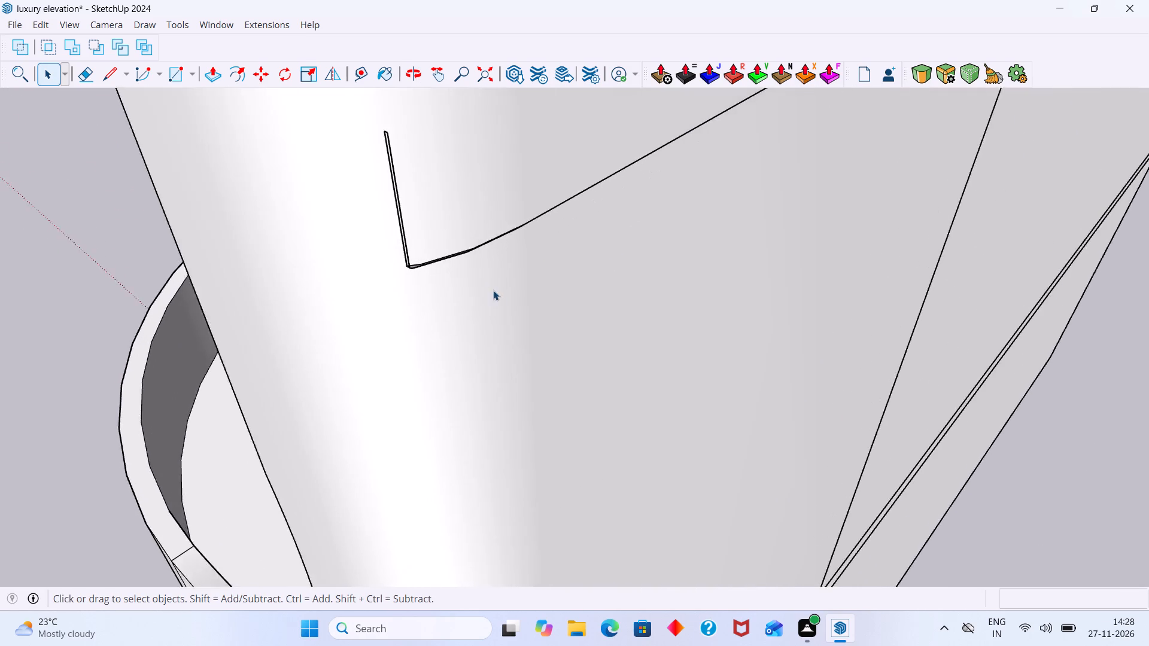
scroll(493, 290, up, 3)
middle_drag(490, 273, 528, 371)
scroll(420, 335, up, 7)
scroll(387, 290, up, 4)
middle_drag(392, 276, 540, 278)
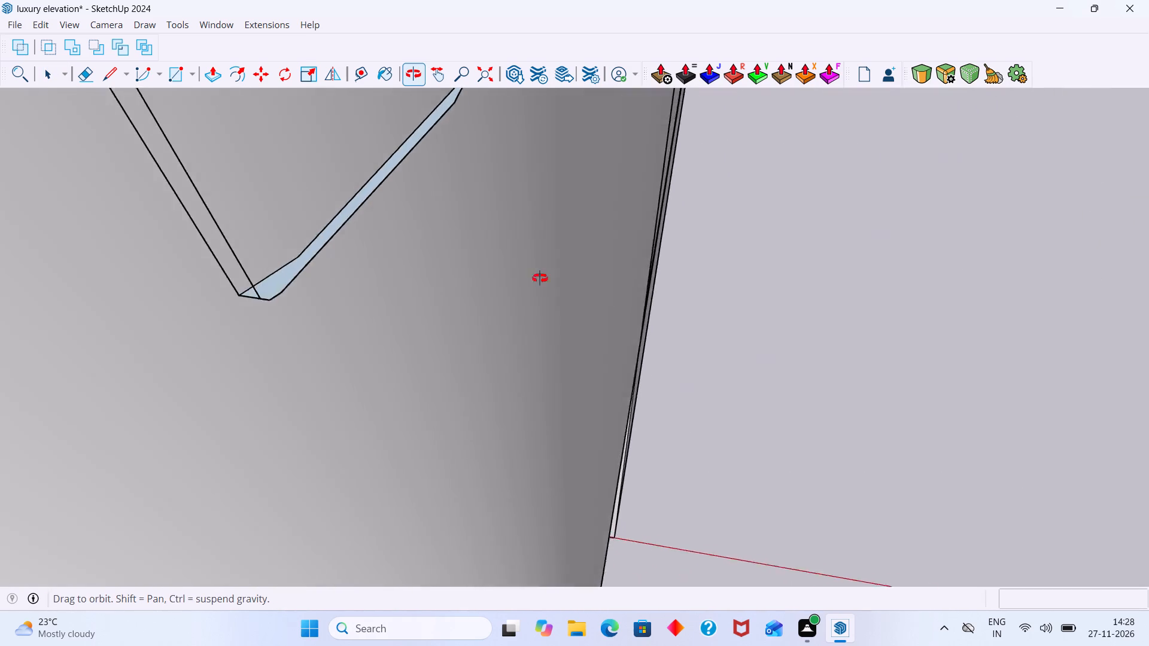
middle_drag(540, 278, 570, 282)
scroll(270, 315, up, 11)
click(270, 318)
double_click(274, 324)
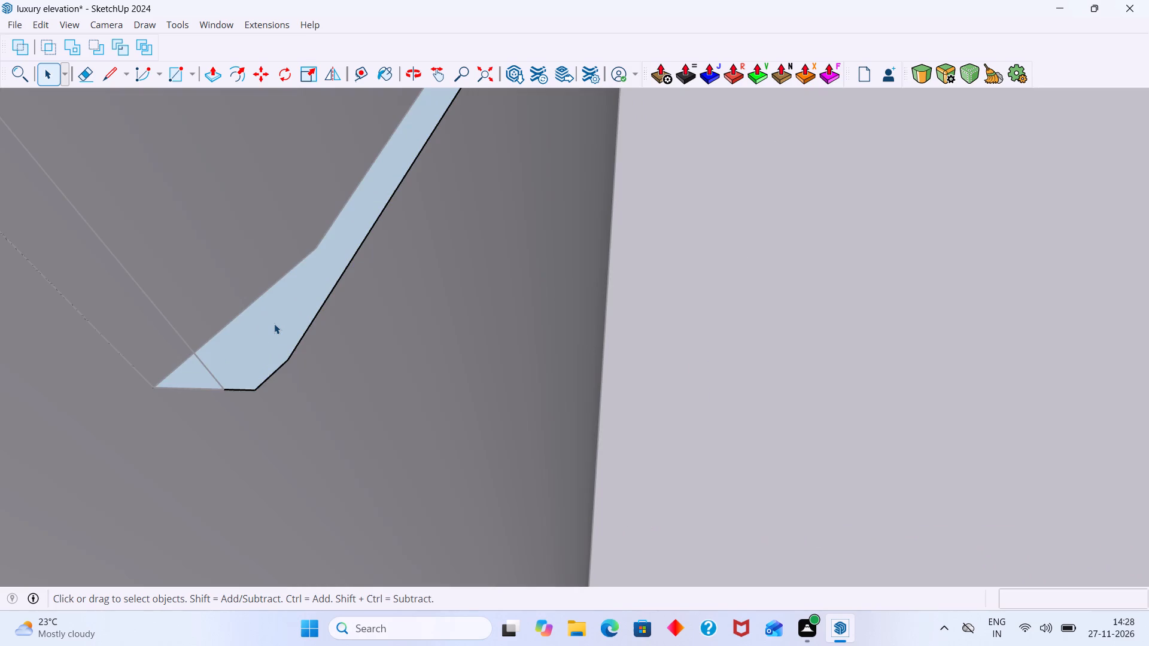
click(275, 328)
key(Delete)
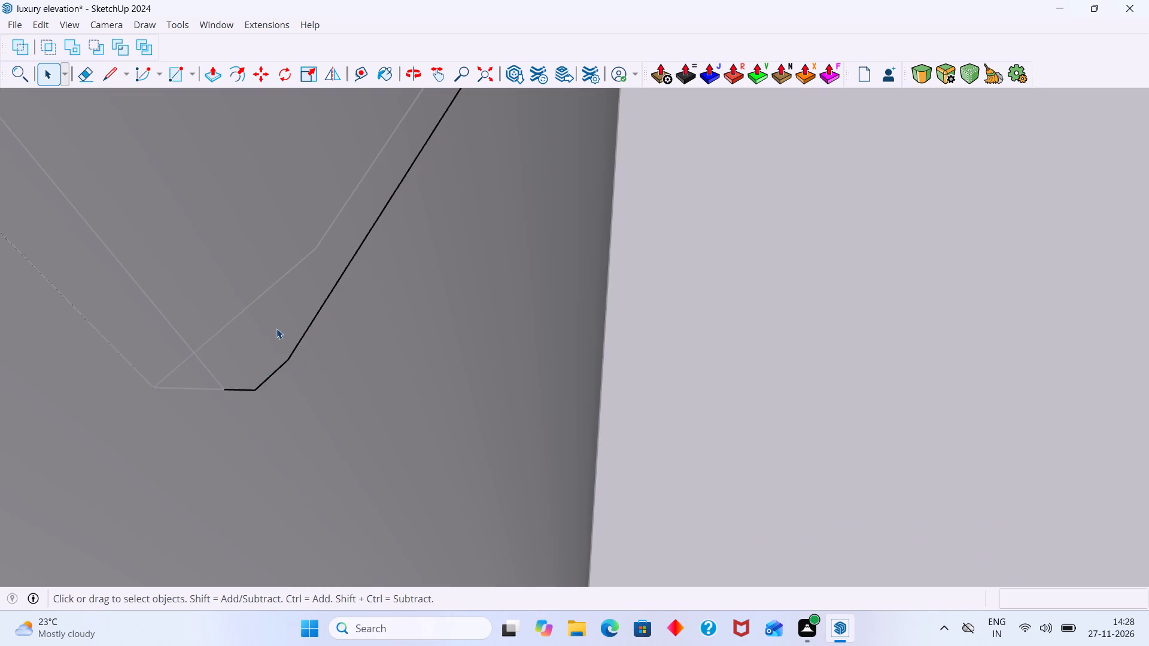
scroll(279, 328, down, 20)
scroll(279, 328, down, 20)
scroll(279, 328, down, 11)
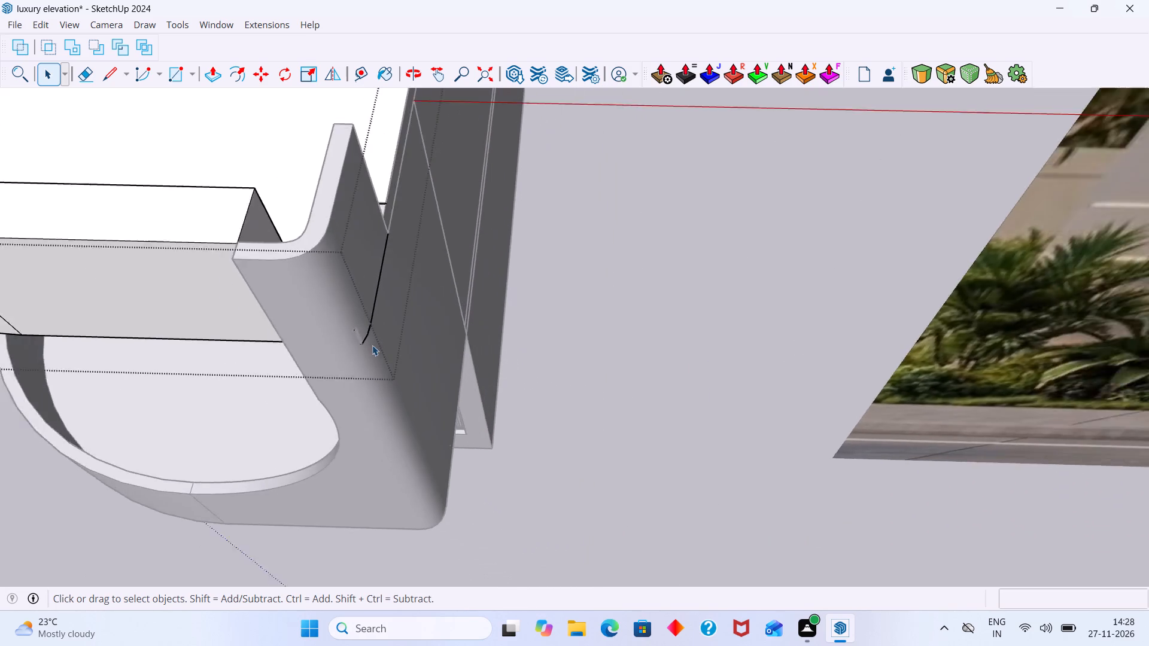
scroll(372, 345, down, 6)
middle_drag(372, 345, 515, 162)
click(531, 208)
Examine the front and side of the curved corner wall around the remaining sliver outline.
middle_drag(441, 228, 239, 283)
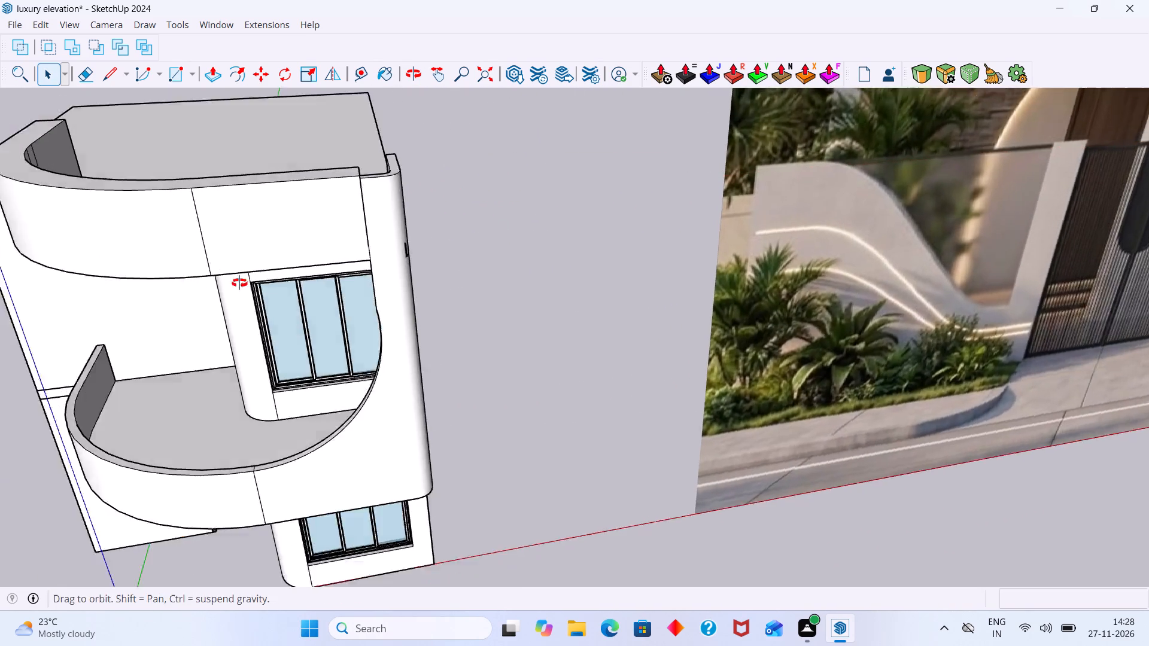
middle_drag(239, 283, 223, 289)
scroll(292, 269, up, 10)
scroll(449, 200, down, 8)
ctrl+middle_drag(515, 194, 133, 366)
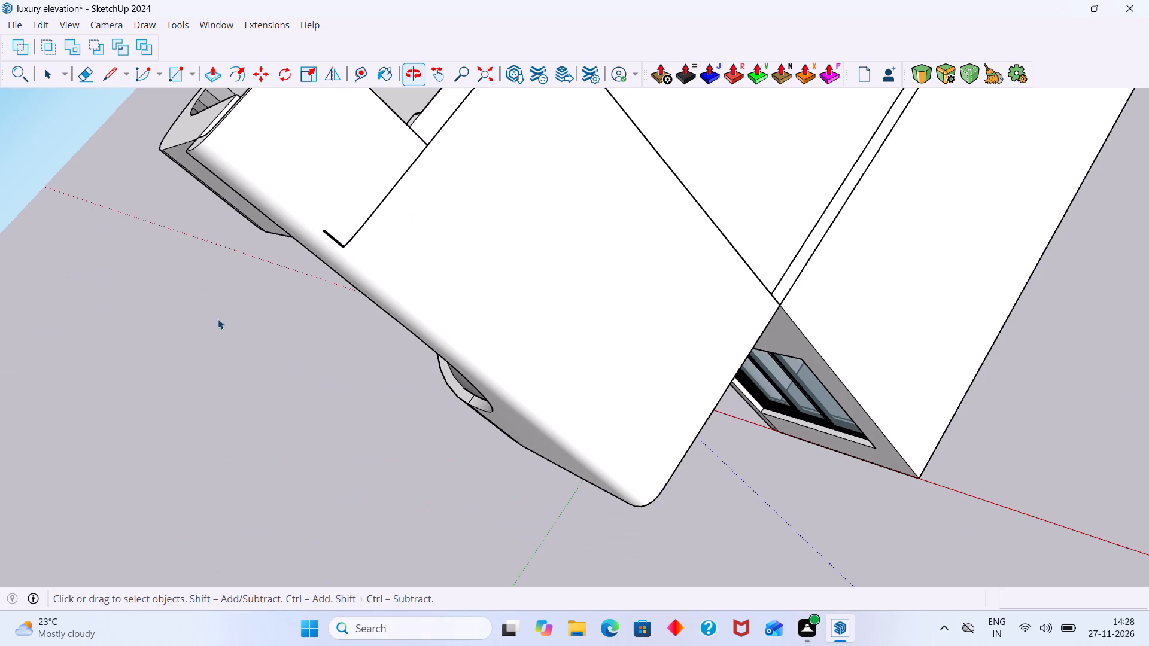
middle_drag(291, 300, 521, 245)
ctrl+middle_drag(559, 239, 446, 368)
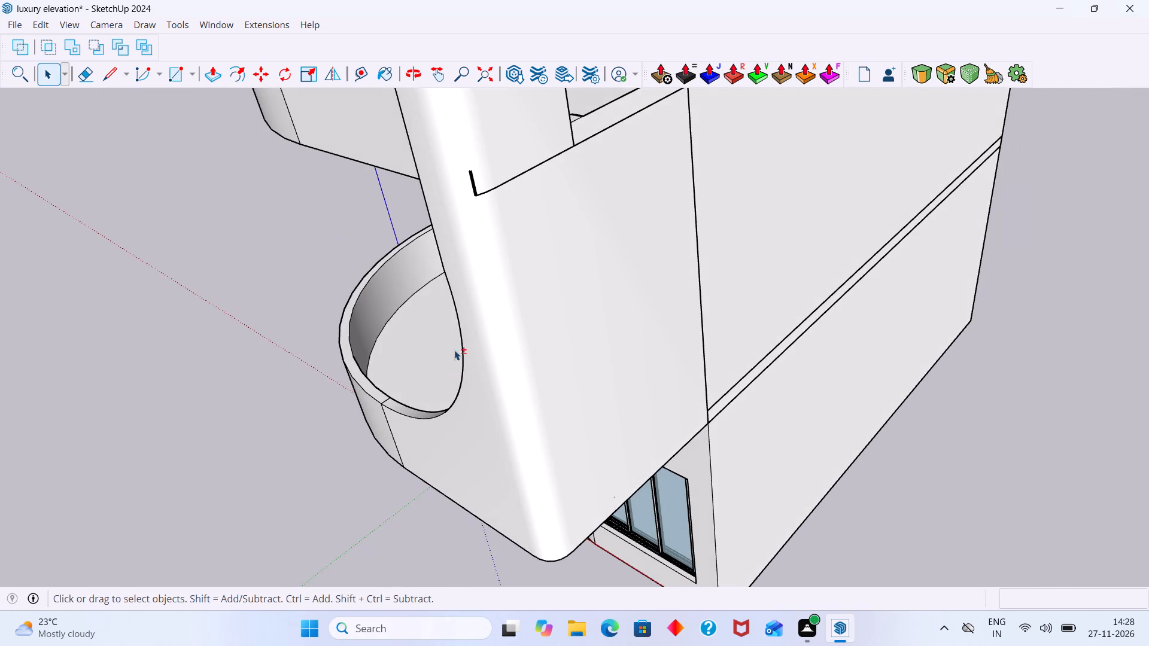
shift+middle_drag(456, 347, 406, 426)
scroll(385, 377, up, 9)
middle_drag(452, 319, 503, 317)
scroll(503, 341, up, 16)
middle_drag(323, 345, 350, 381)
Erase the sliver's lower outline, its short corner edge and the adjoining upright line on the curved corner wall.
scroll(306, 368, up, 8)
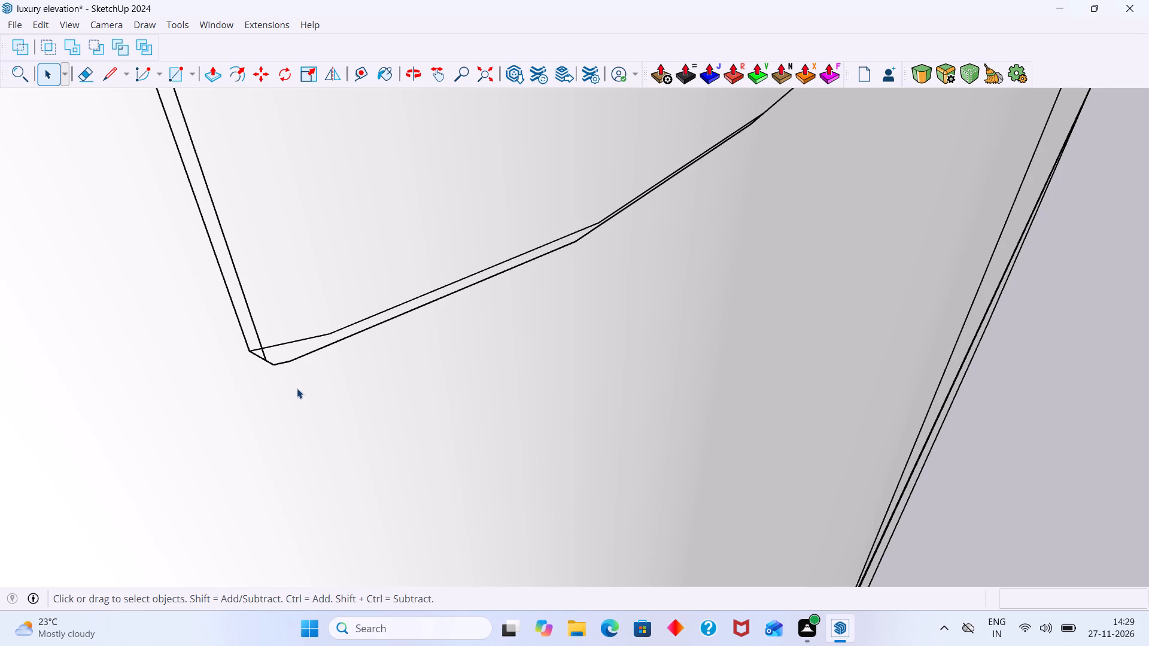
scroll(260, 370, up, 1)
scroll(260, 369, up, 20)
middle_drag(274, 374, 300, 379)
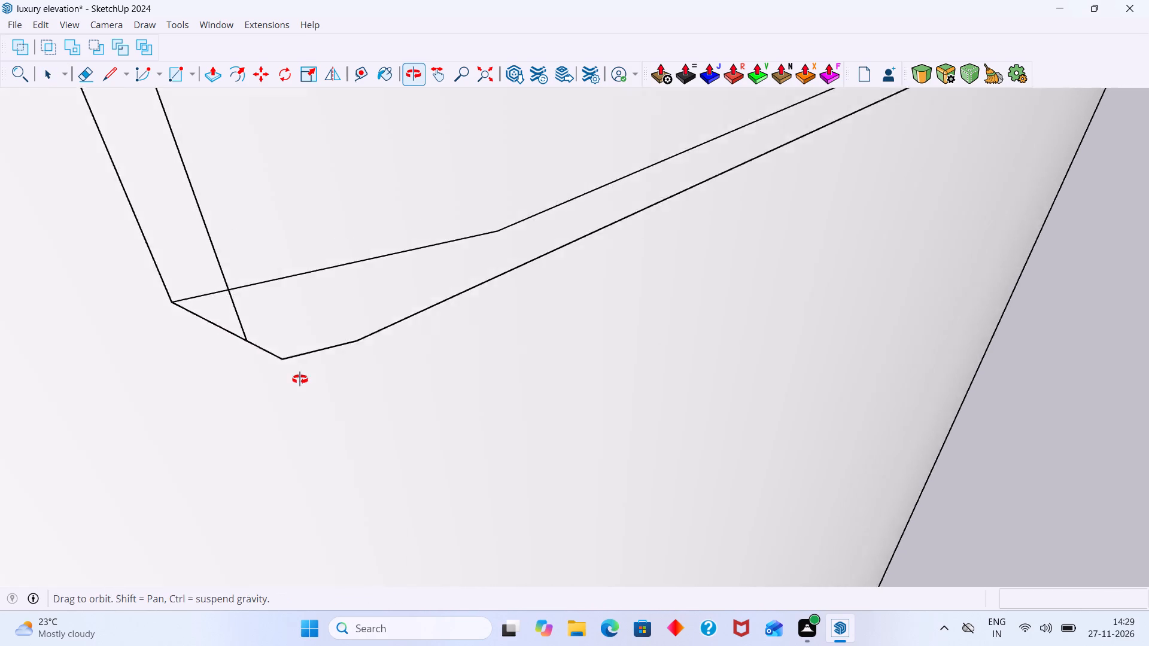
middle_drag(300, 379, 314, 382)
key(e)
scroll(304, 372, up, 7)
click(303, 372)
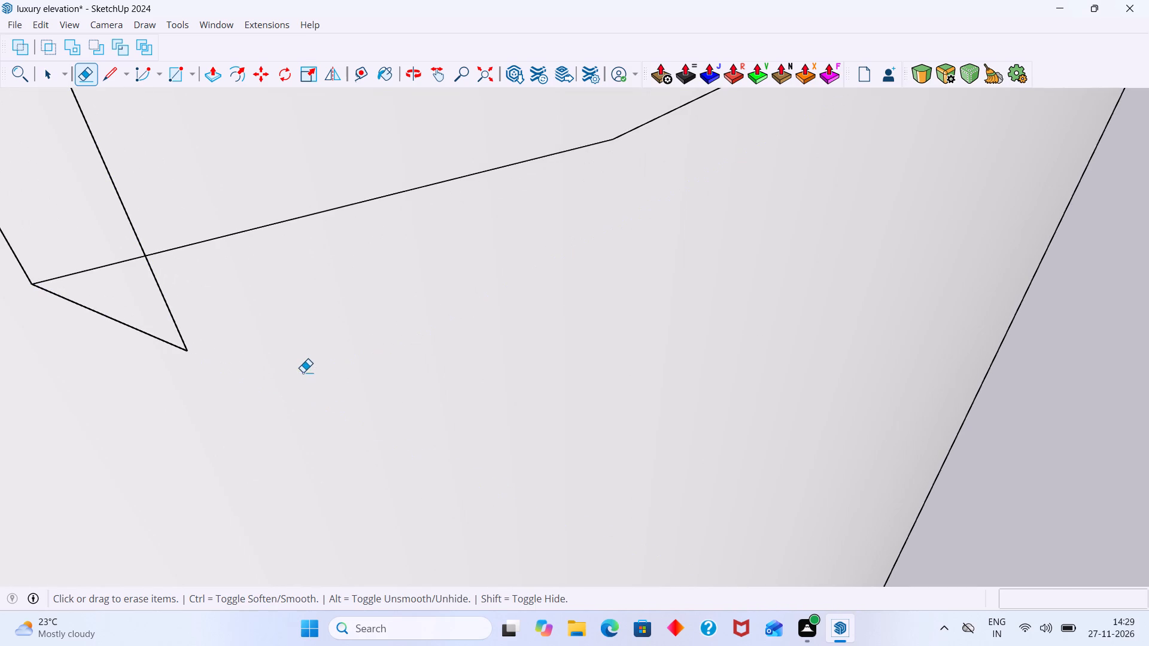
click(181, 348)
scroll(196, 337, down, 3)
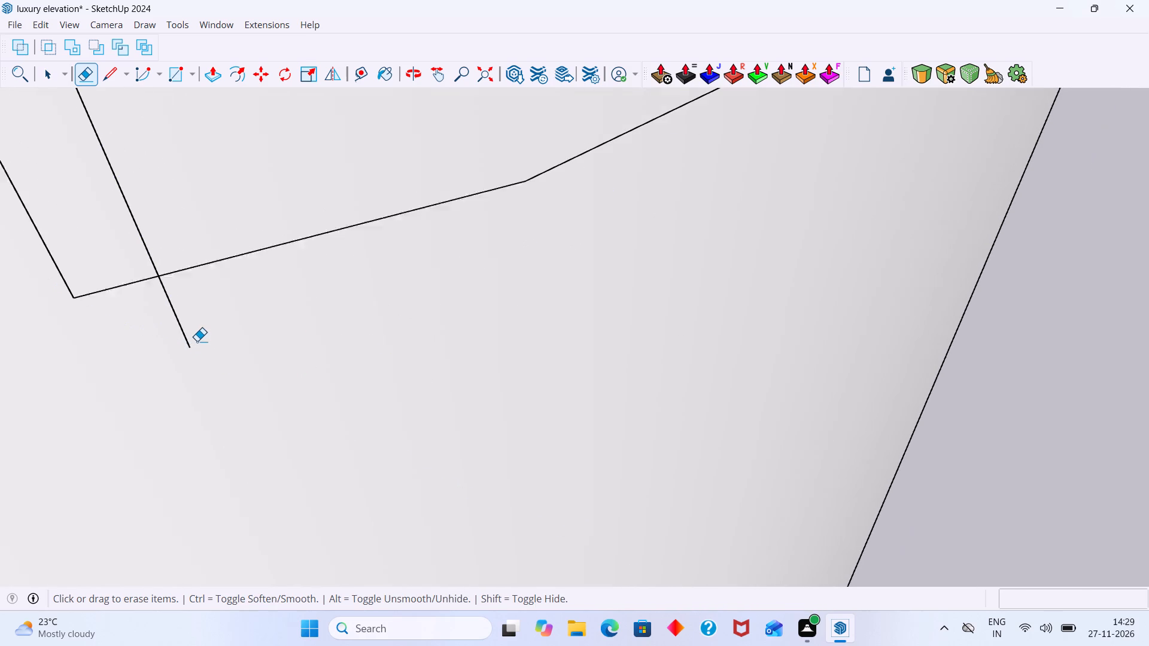
scroll(197, 341, down, 1)
click(189, 342)
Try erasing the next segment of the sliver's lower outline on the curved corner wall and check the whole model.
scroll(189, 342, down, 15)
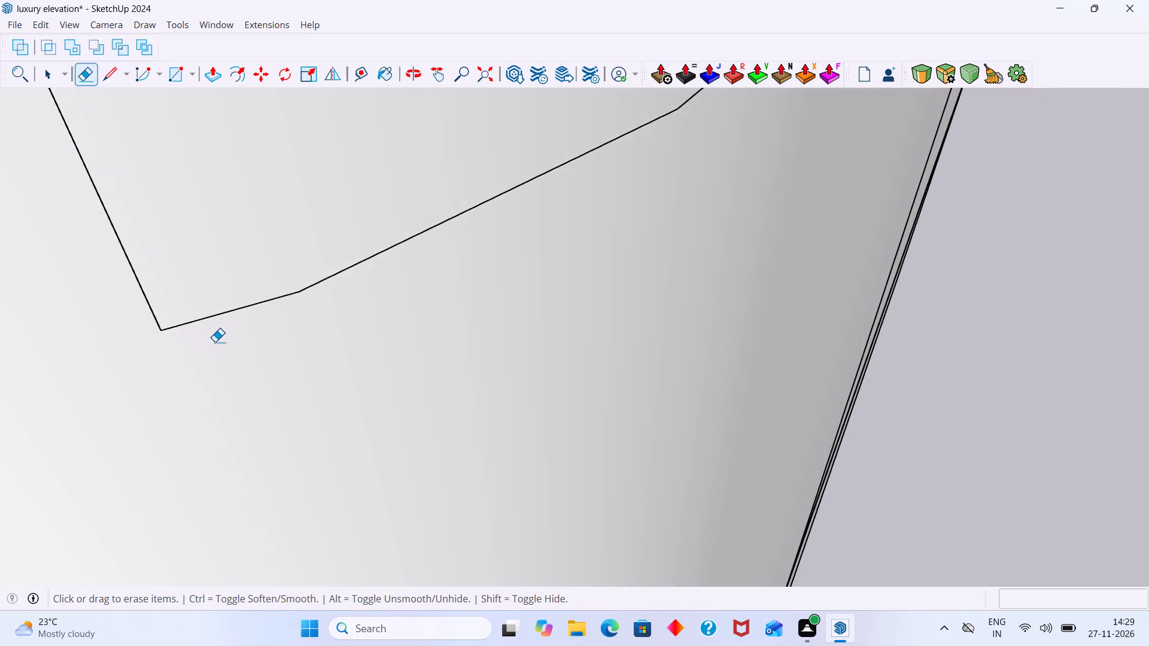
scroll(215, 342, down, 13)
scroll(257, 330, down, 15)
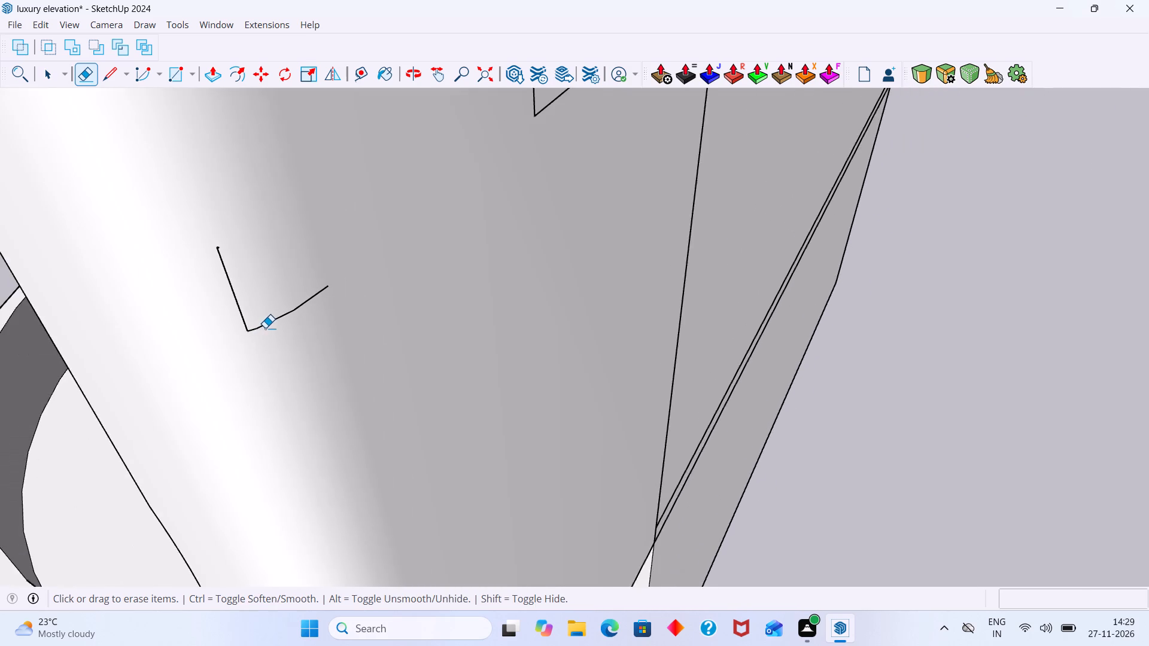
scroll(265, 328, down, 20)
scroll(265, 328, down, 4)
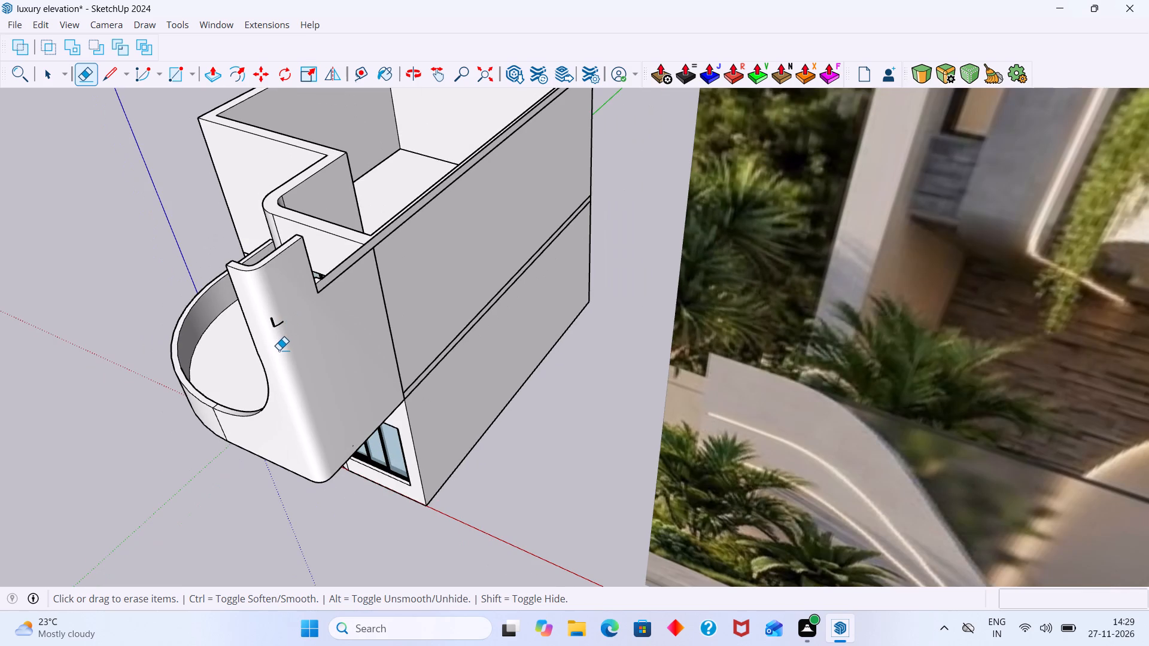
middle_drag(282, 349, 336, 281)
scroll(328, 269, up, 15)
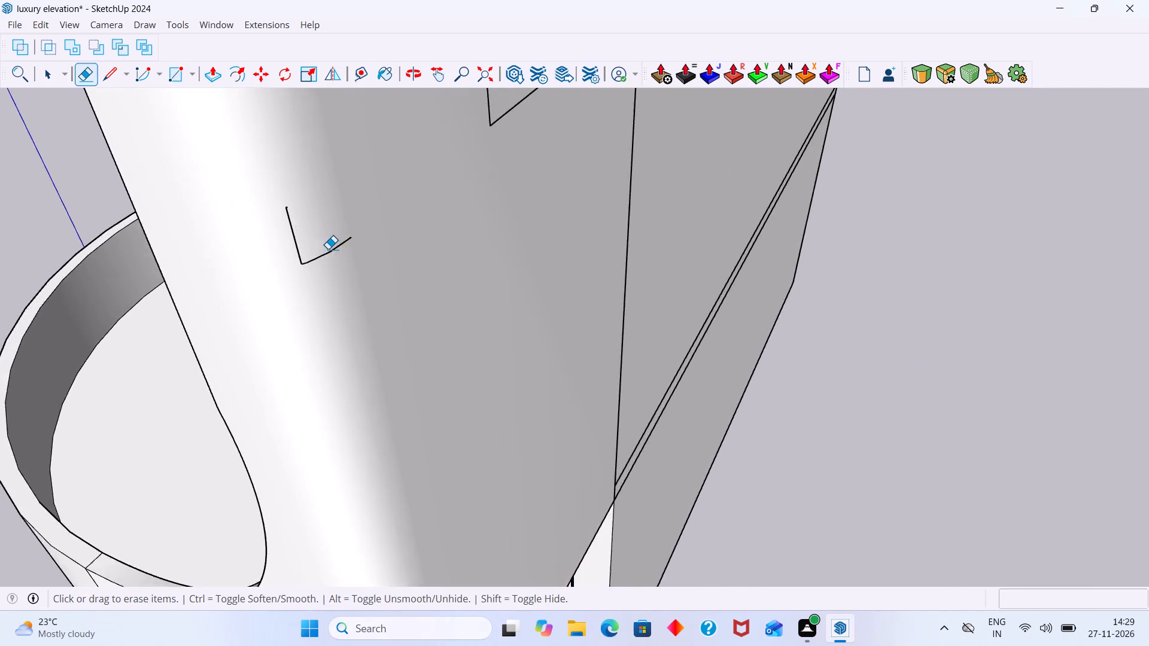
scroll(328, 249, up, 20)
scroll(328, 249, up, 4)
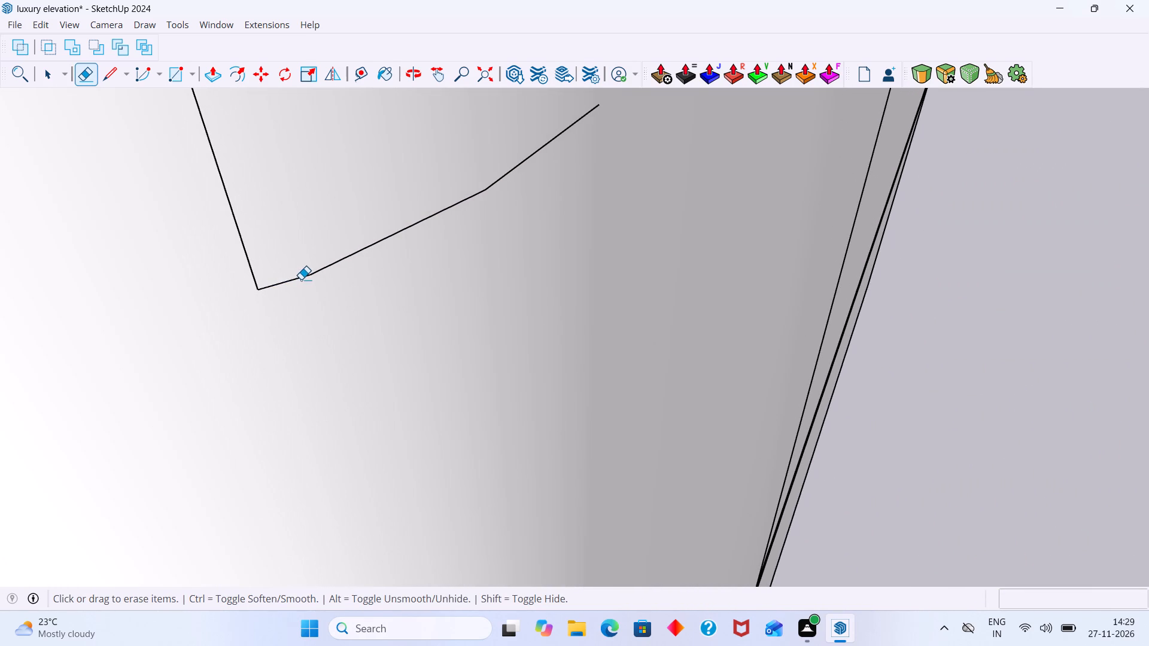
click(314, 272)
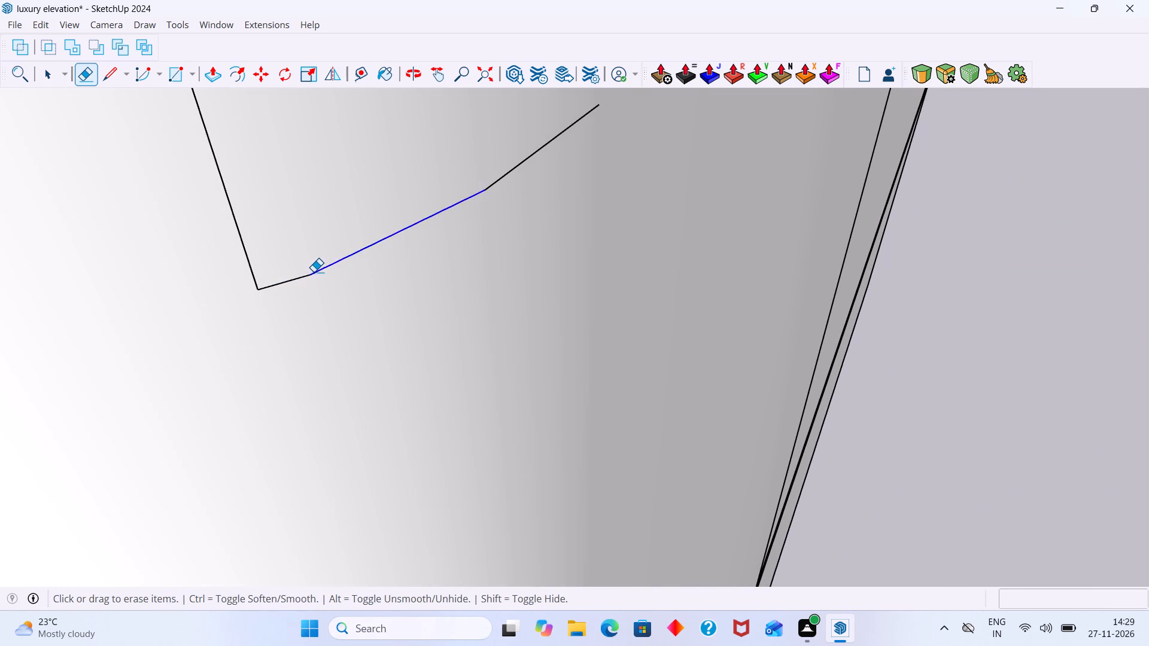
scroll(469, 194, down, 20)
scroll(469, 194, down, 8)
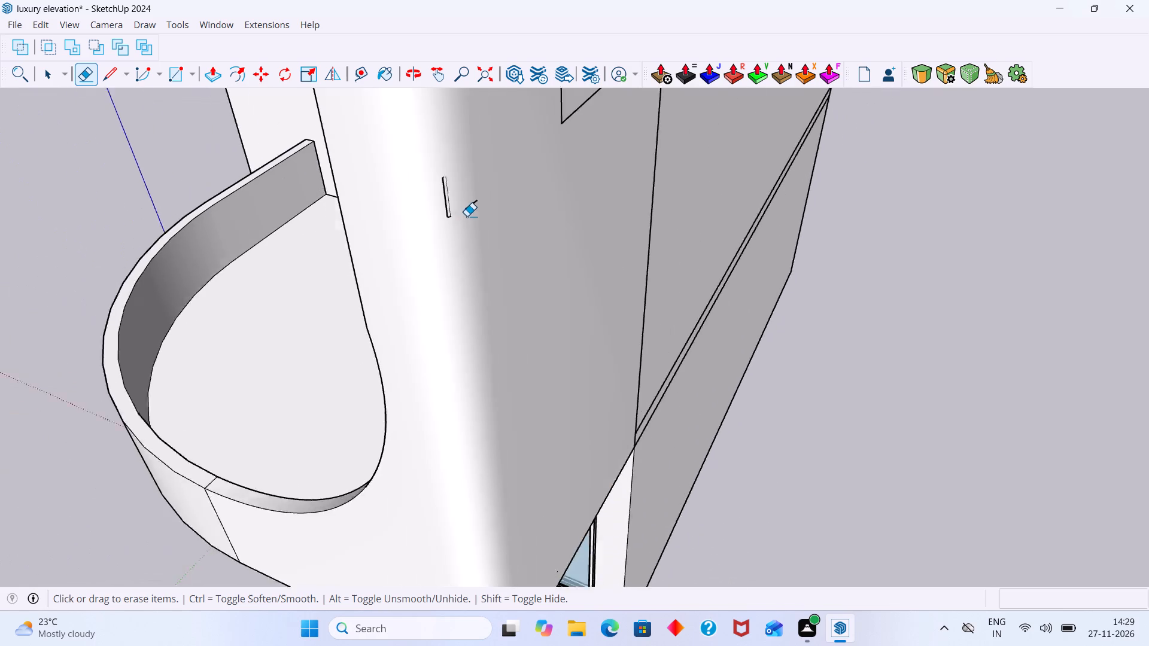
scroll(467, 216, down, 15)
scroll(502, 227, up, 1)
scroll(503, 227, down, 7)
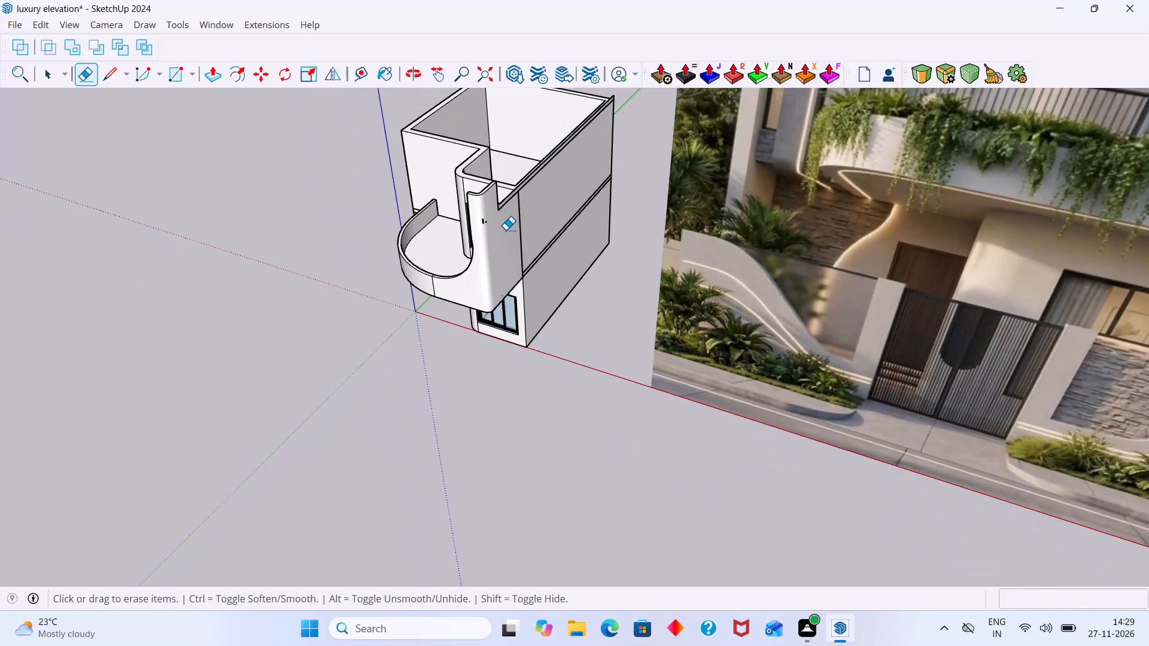
Undo the last five edits, back through the sliver outline erasures and into the roof slab group, and leave the group.
key(ctrl+z)
key(ctrl+z)
key(ctrl+z)
key(ctrl+z)
key(ctrl+z)
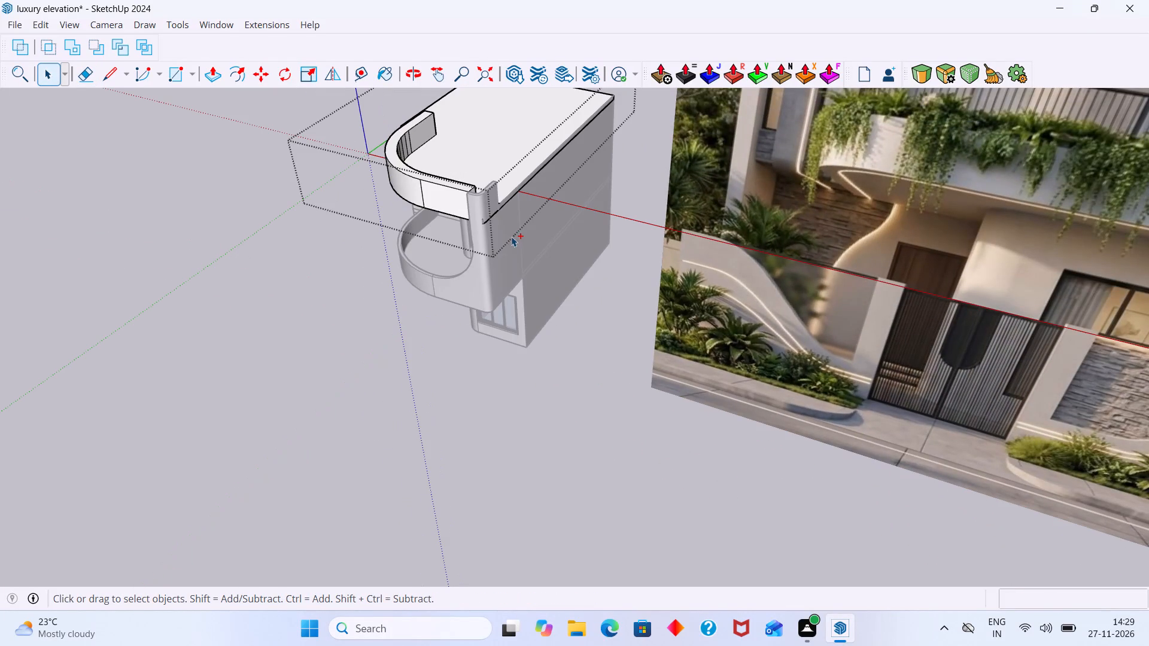
click(556, 364)
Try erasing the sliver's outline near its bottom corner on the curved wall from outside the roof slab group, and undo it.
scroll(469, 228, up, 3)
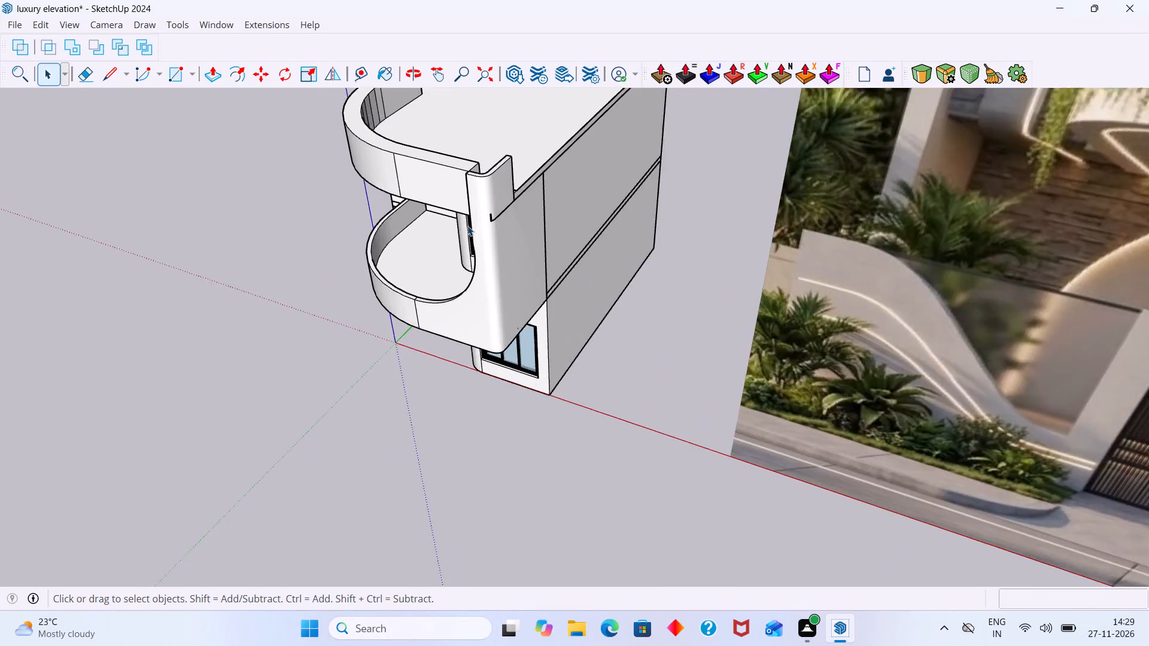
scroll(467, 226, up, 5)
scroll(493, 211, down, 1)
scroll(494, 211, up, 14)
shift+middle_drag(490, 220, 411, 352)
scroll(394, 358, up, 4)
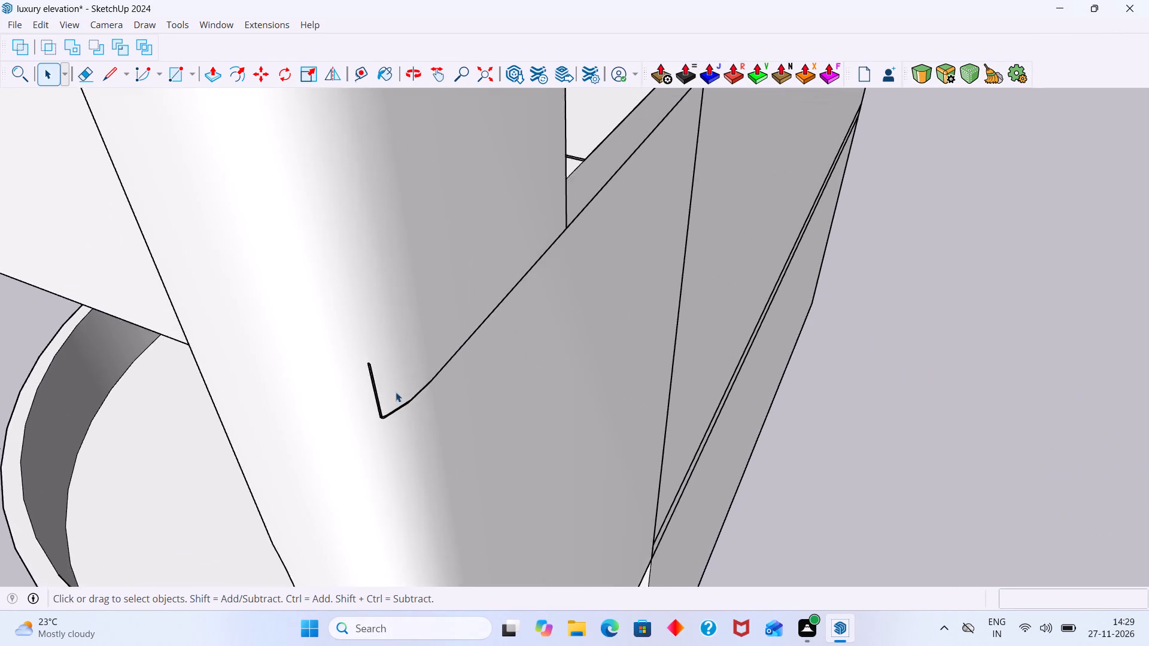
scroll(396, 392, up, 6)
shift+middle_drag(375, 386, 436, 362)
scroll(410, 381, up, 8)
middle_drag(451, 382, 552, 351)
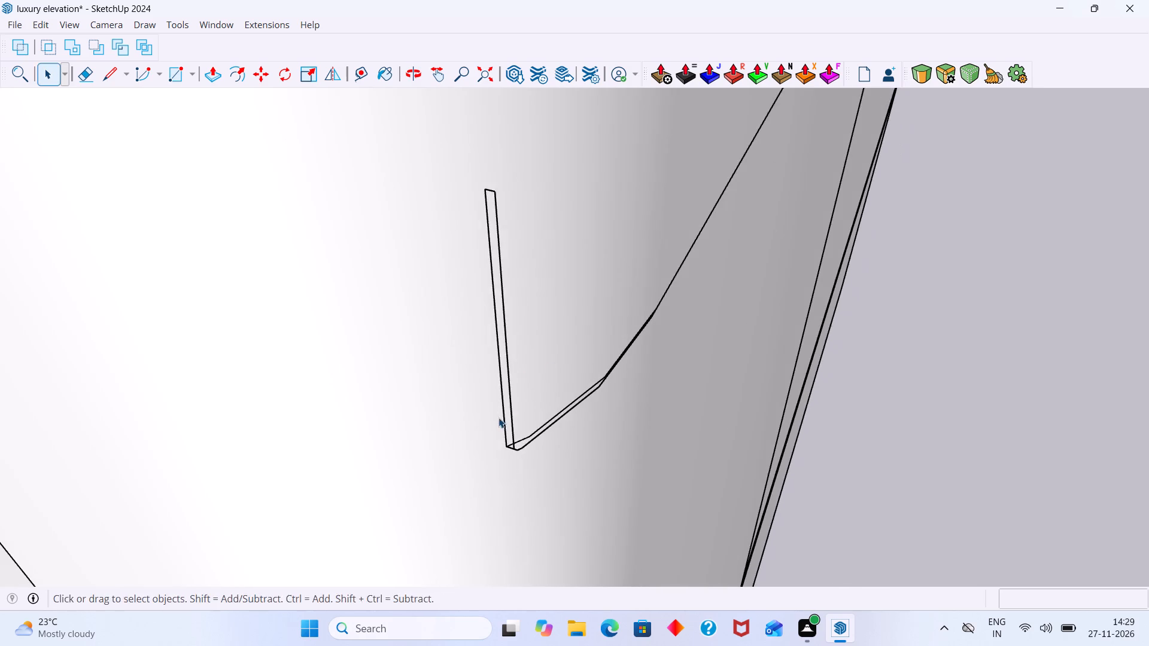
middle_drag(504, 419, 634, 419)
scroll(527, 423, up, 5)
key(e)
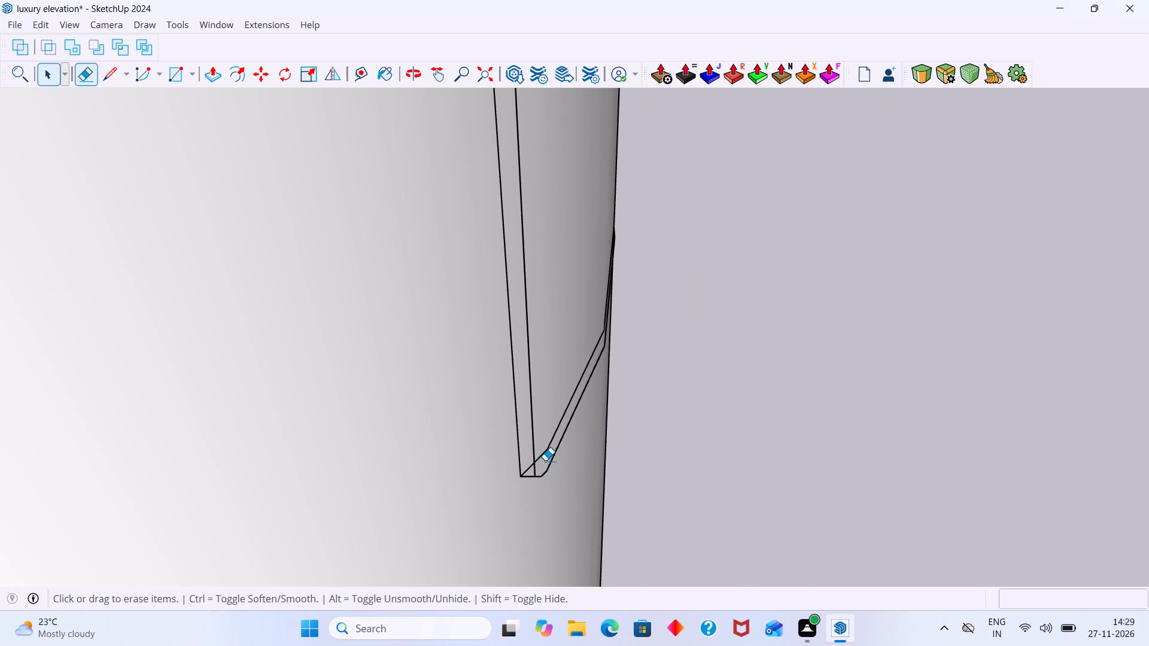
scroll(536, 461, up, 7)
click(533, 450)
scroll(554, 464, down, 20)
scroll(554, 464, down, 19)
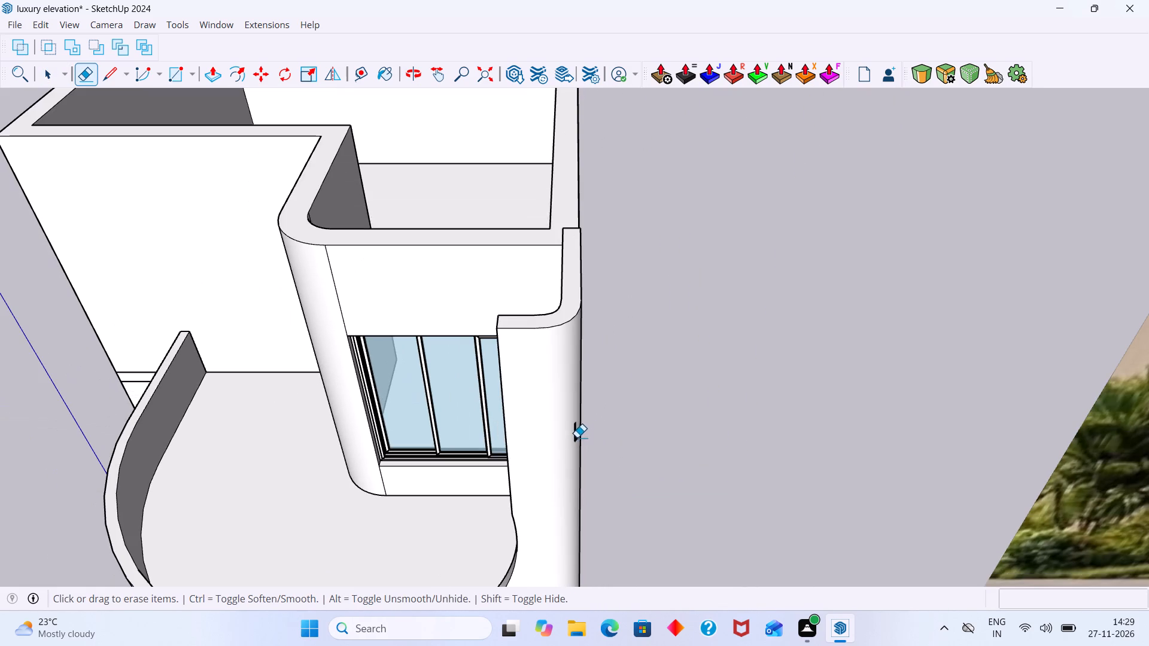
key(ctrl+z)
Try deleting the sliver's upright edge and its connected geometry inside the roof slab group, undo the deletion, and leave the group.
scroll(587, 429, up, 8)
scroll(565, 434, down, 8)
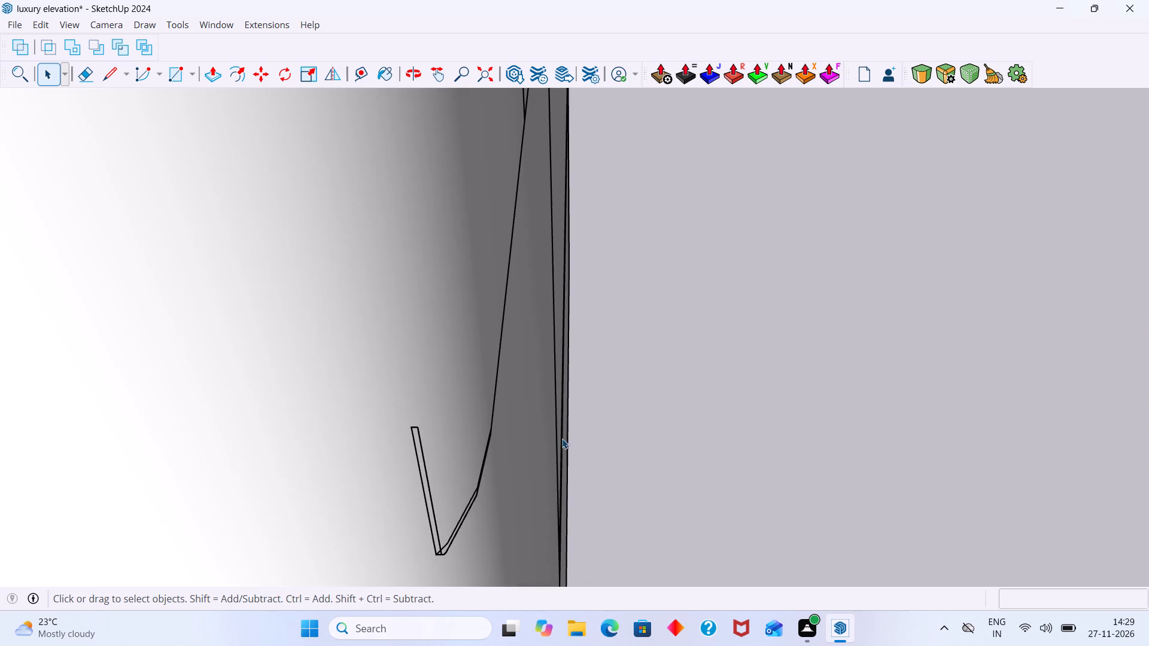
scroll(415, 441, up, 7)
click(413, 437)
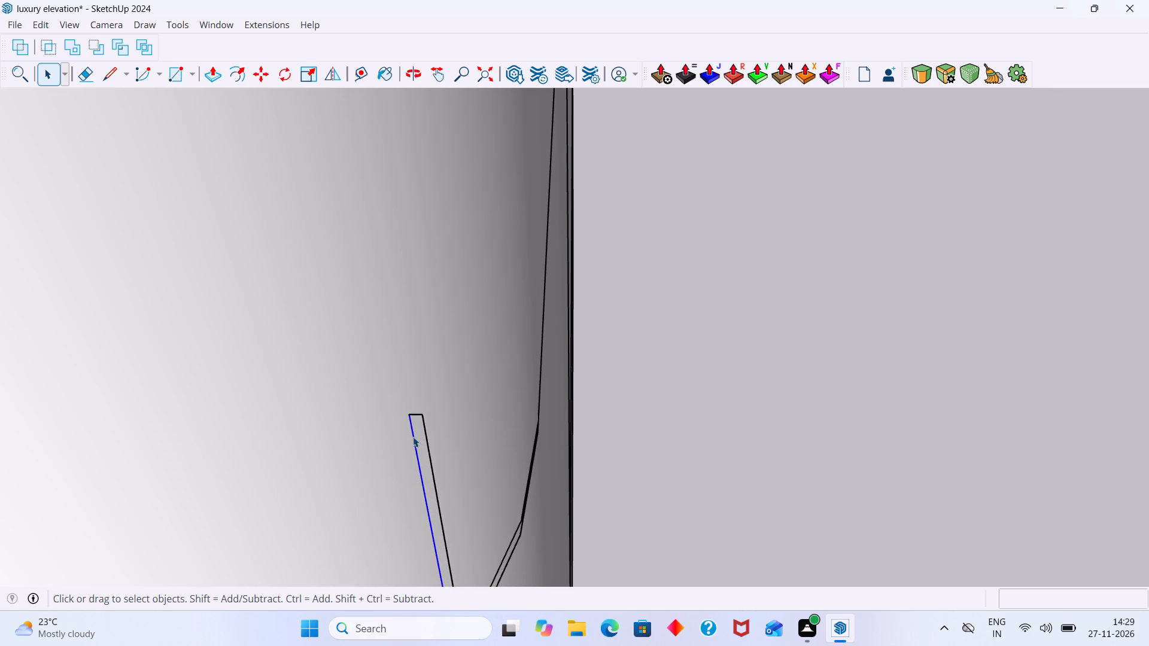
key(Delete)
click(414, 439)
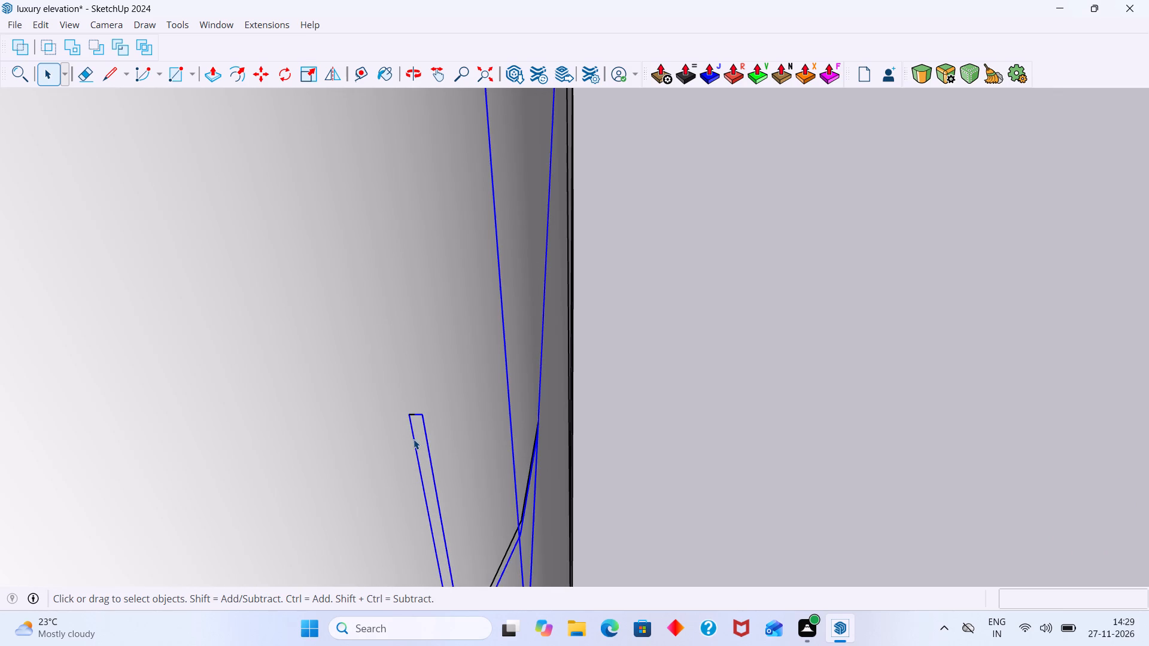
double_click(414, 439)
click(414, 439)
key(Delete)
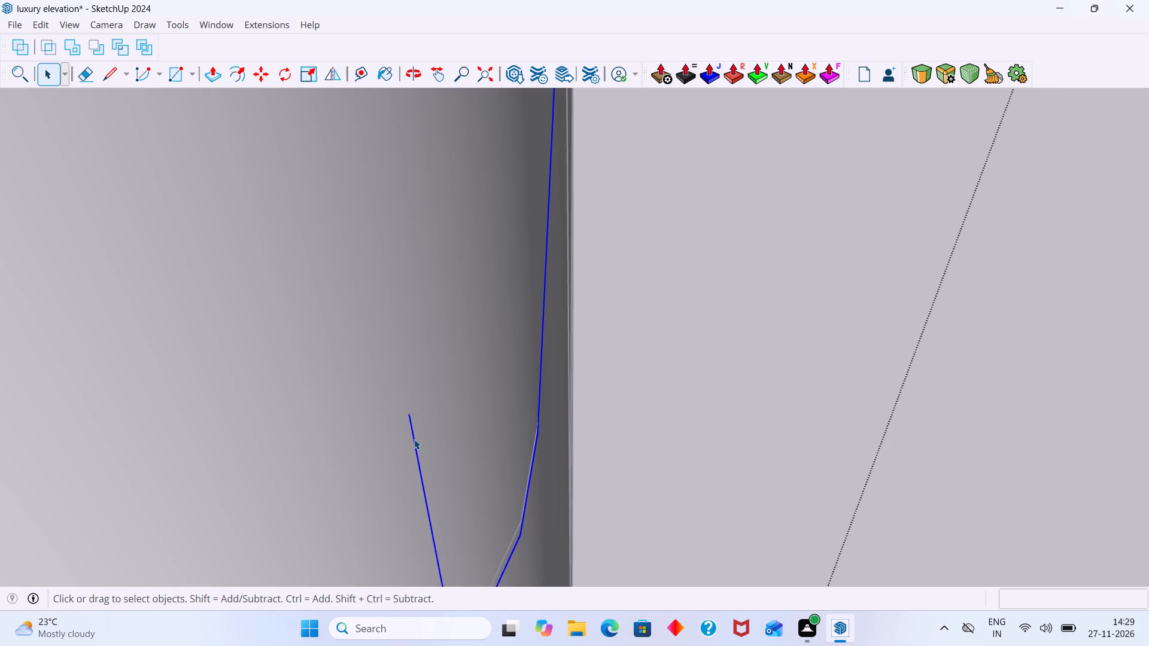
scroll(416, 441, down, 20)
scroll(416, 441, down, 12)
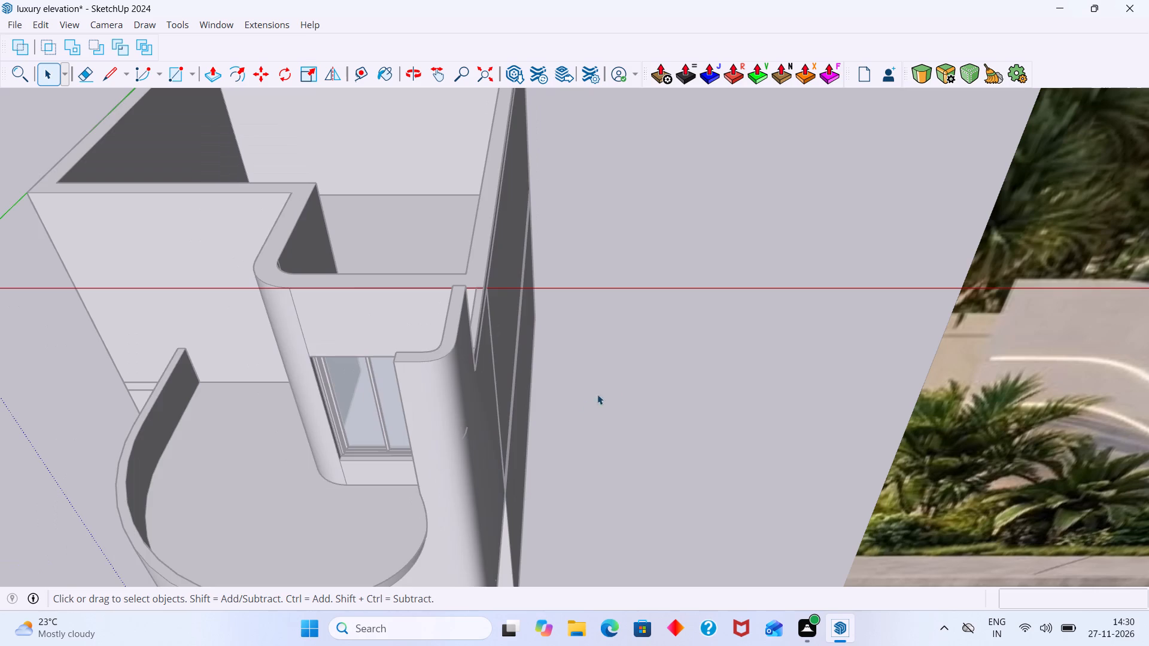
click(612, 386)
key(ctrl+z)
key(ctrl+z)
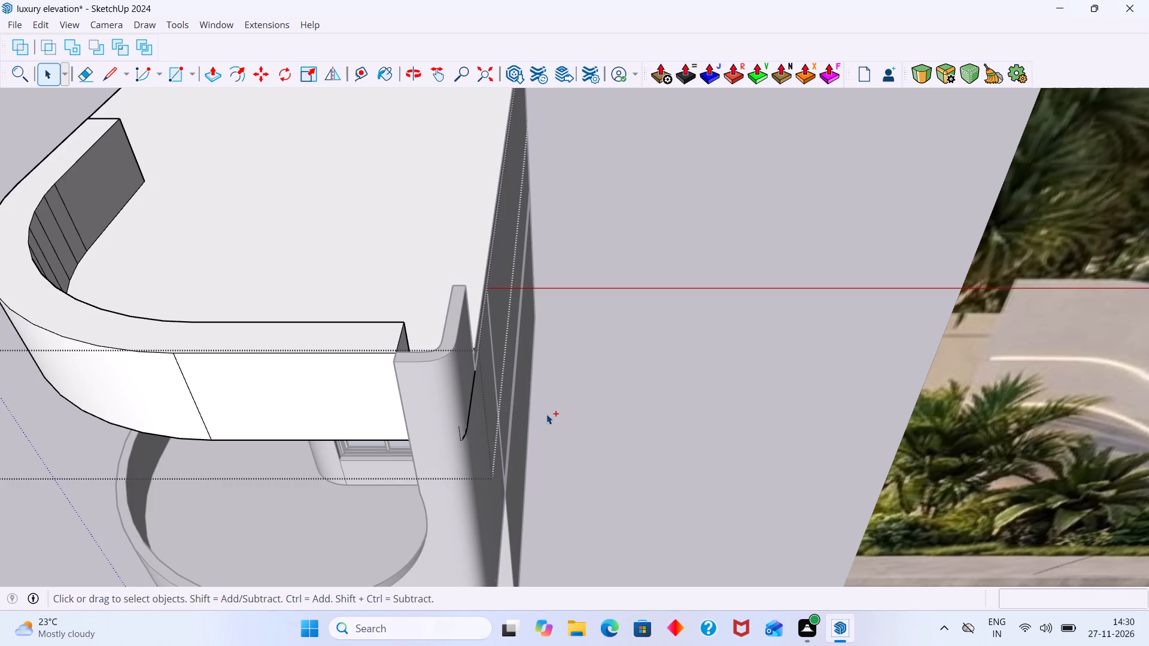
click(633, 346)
Open the roof slab group for editing and delete the sliver's lower edge segment beside its bottom corner.
scroll(591, 361, up, 5)
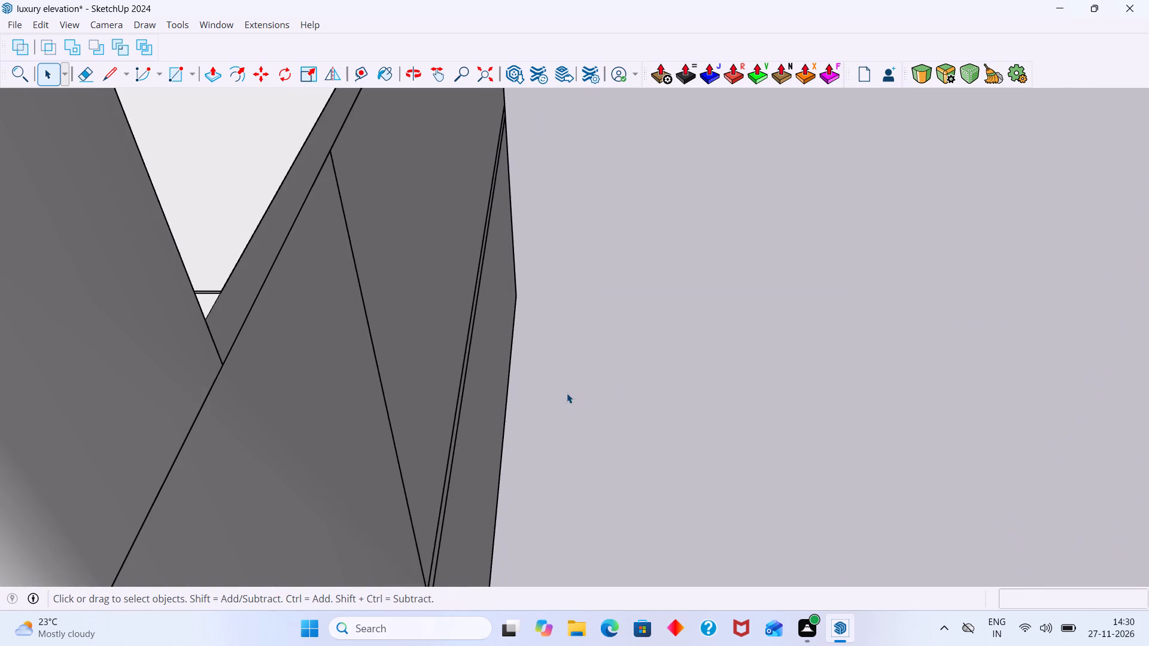
shift+middle_drag(567, 393, 667, 341)
middle_drag(637, 365, 510, 384)
scroll(637, 376, up, 1)
scroll(637, 376, down, 6)
middle_drag(691, 364, 406, 390)
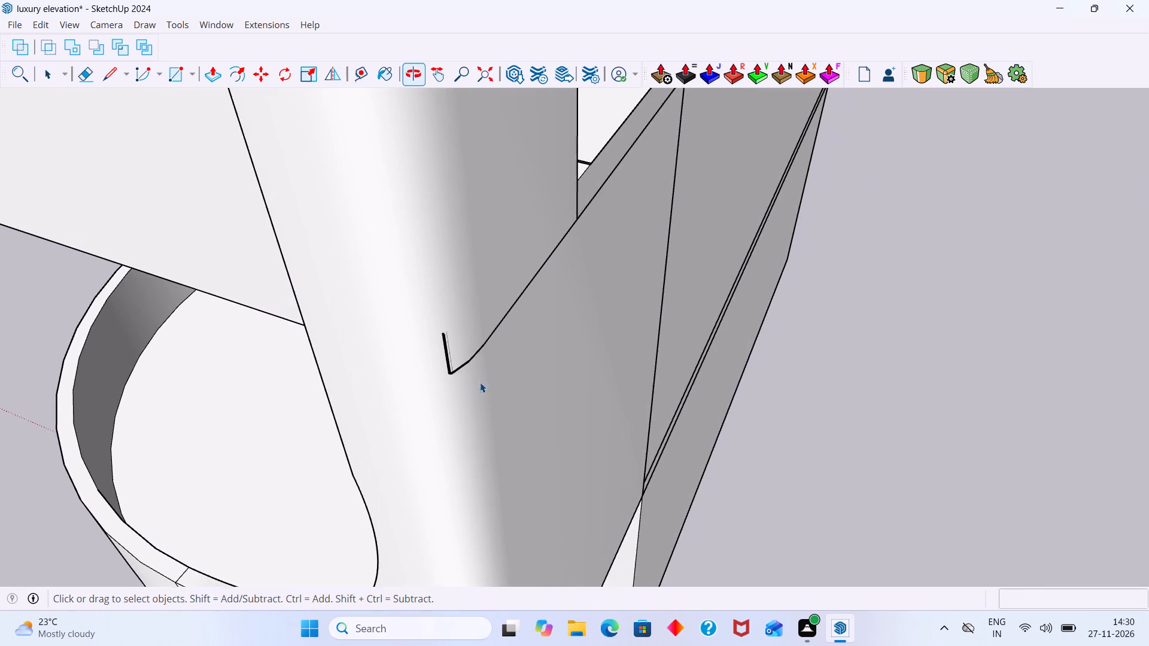
scroll(484, 366, up, 17)
middle_drag(369, 413, 337, 412)
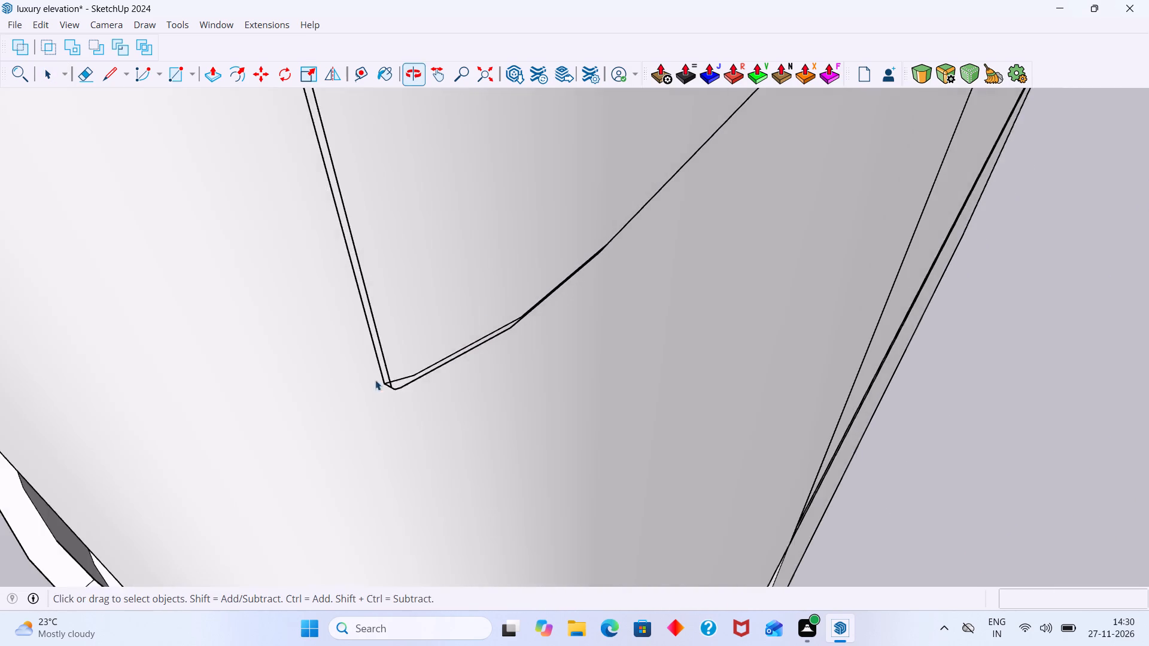
scroll(484, 318, up, 20)
scroll(484, 318, up, 5)
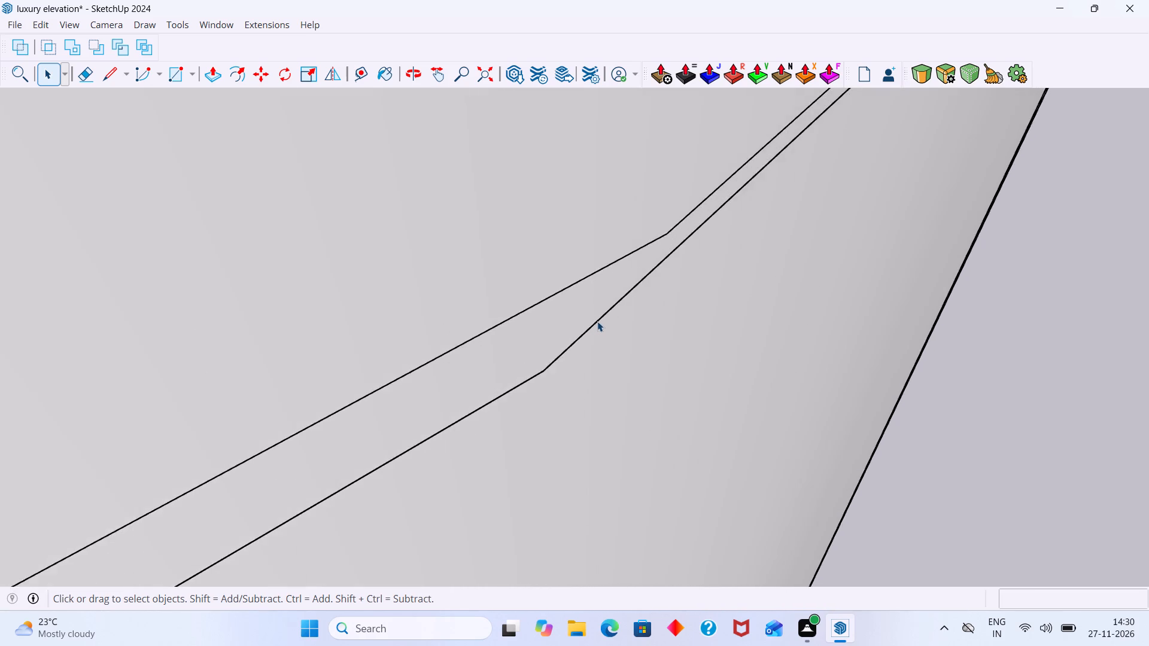
middle_drag(597, 321, 396, 280)
scroll(512, 298, up, 1)
scroll(512, 298, down, 20)
scroll(512, 298, down, 3)
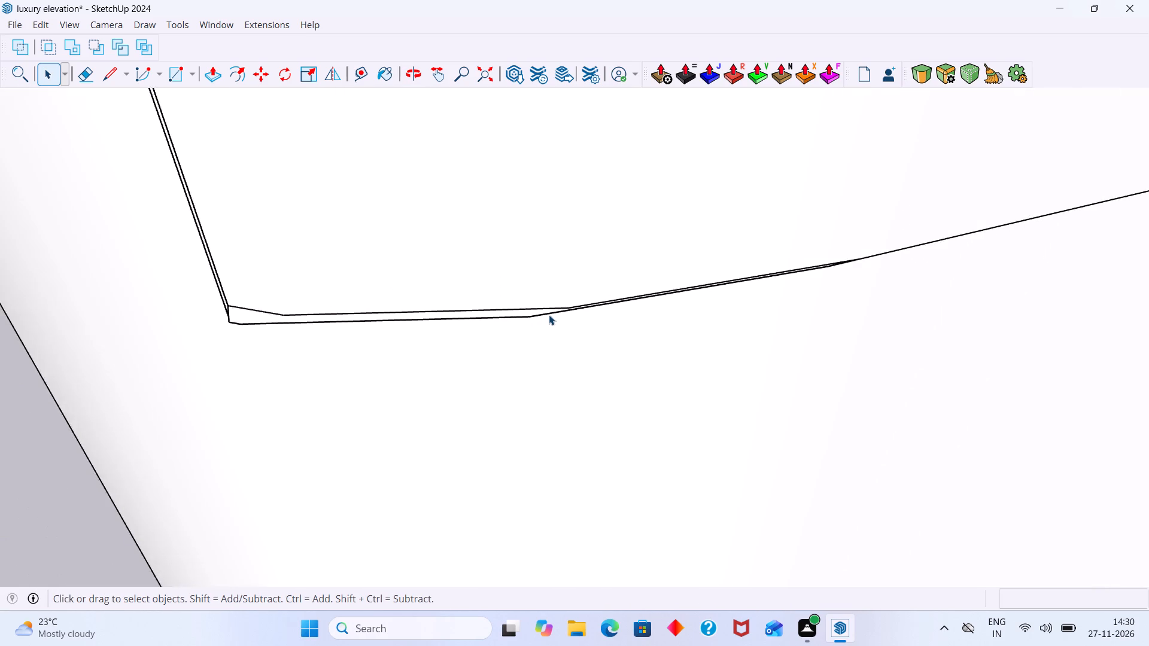
scroll(549, 315, down, 10)
middle_drag(543, 324, 546, 376)
scroll(534, 324, up, 7)
middle_drag(540, 378, 543, 401)
scroll(490, 301, up, 13)
click(505, 326)
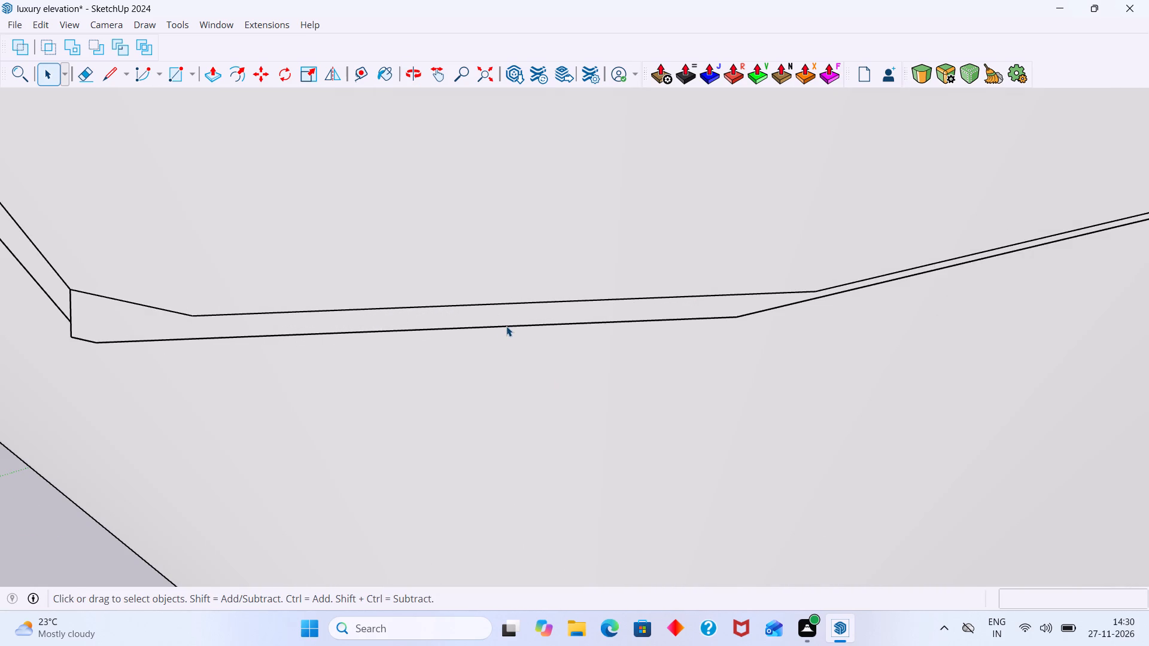
double_click(512, 326)
click(519, 326)
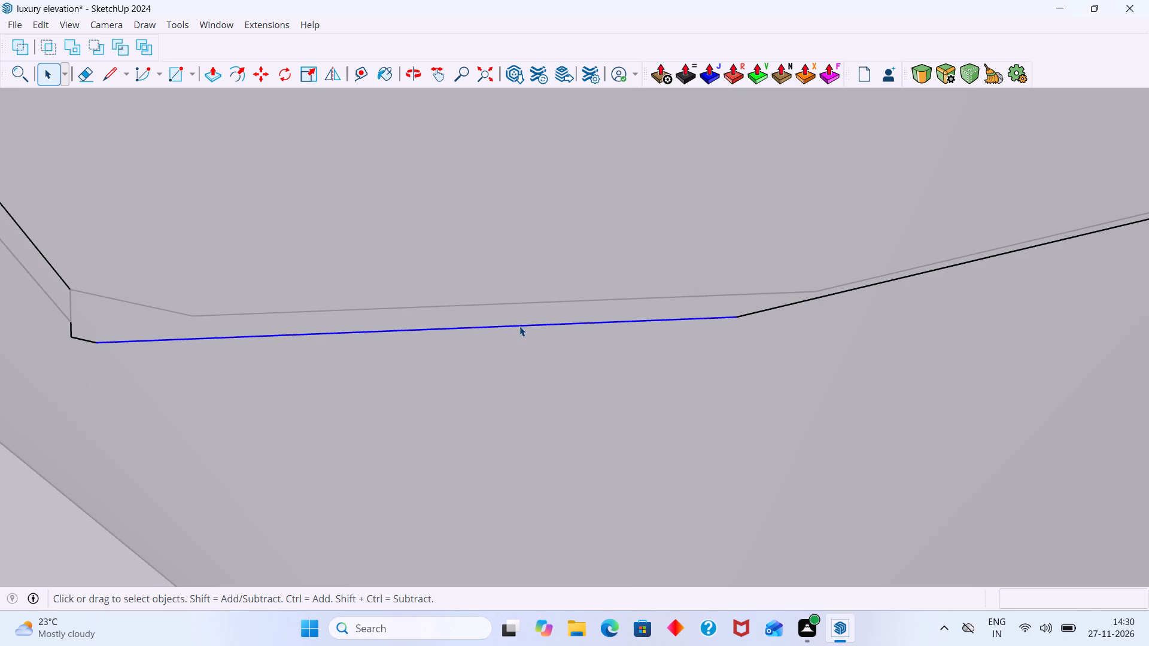
key(Delete)
Inside the roof slab group, erase the next short lower edge segment and the long lower edge continuing along the side wall.
scroll(519, 326, down, 20)
scroll(519, 326, down, 10)
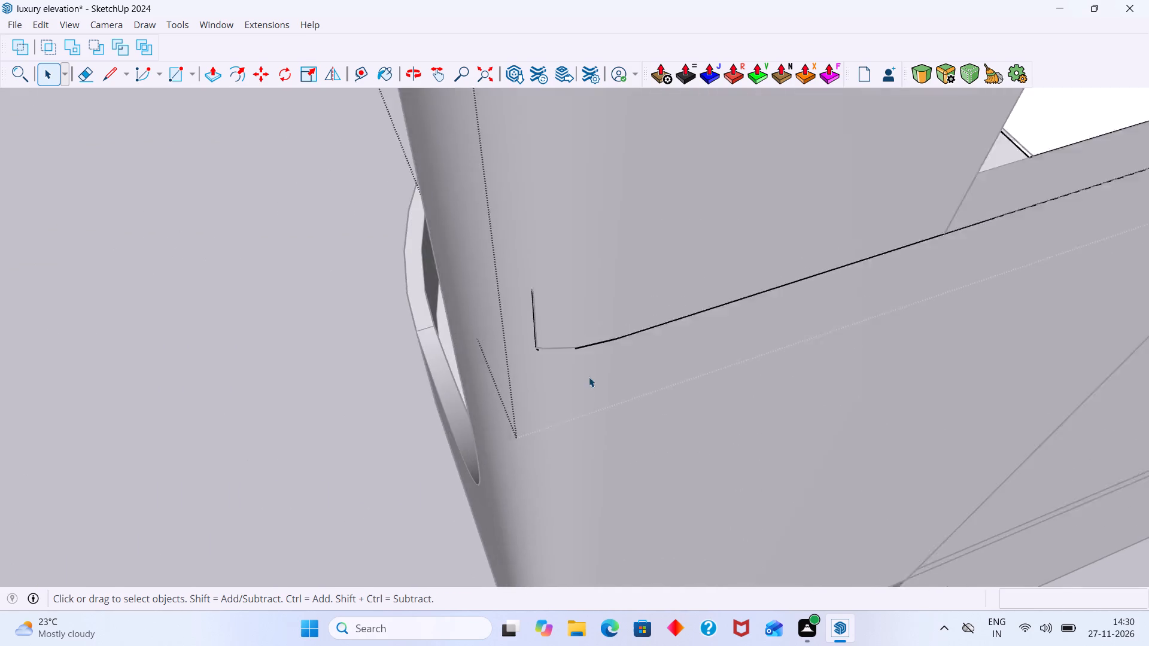
scroll(589, 377, down, 12)
middle_drag(618, 380, 697, 324)
scroll(648, 322, up, 7)
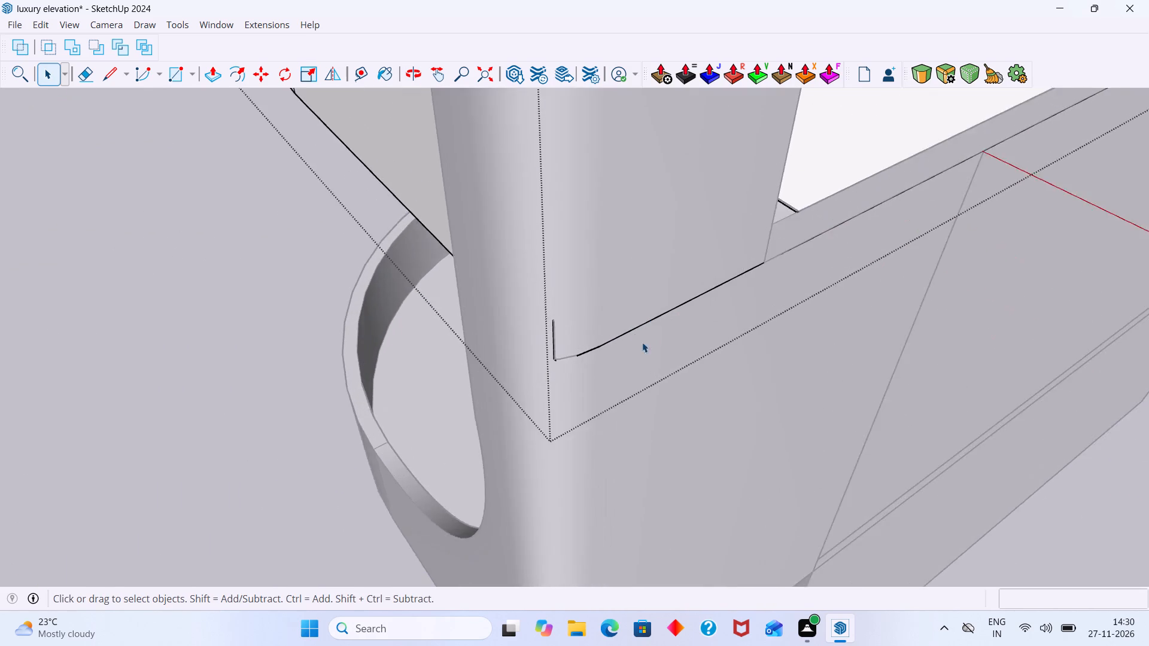
scroll(642, 342, up, 10)
middle_drag(567, 369, 560, 419)
scroll(572, 364, up, 11)
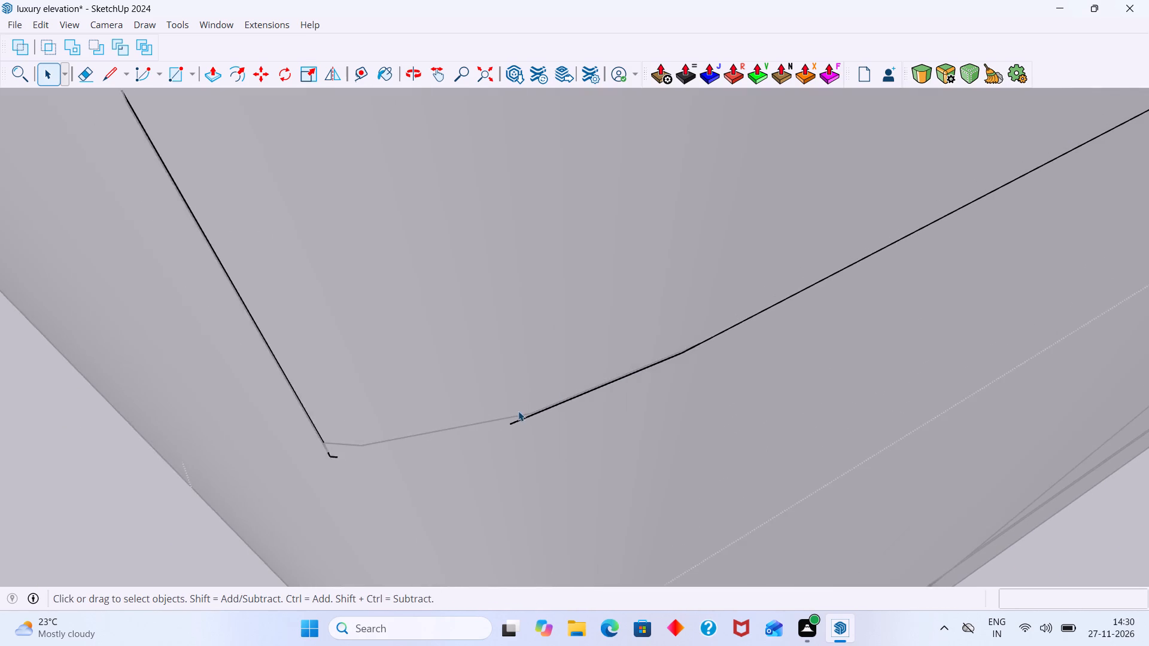
scroll(518, 411, up, 4)
key(e)
scroll(516, 420, up, 7)
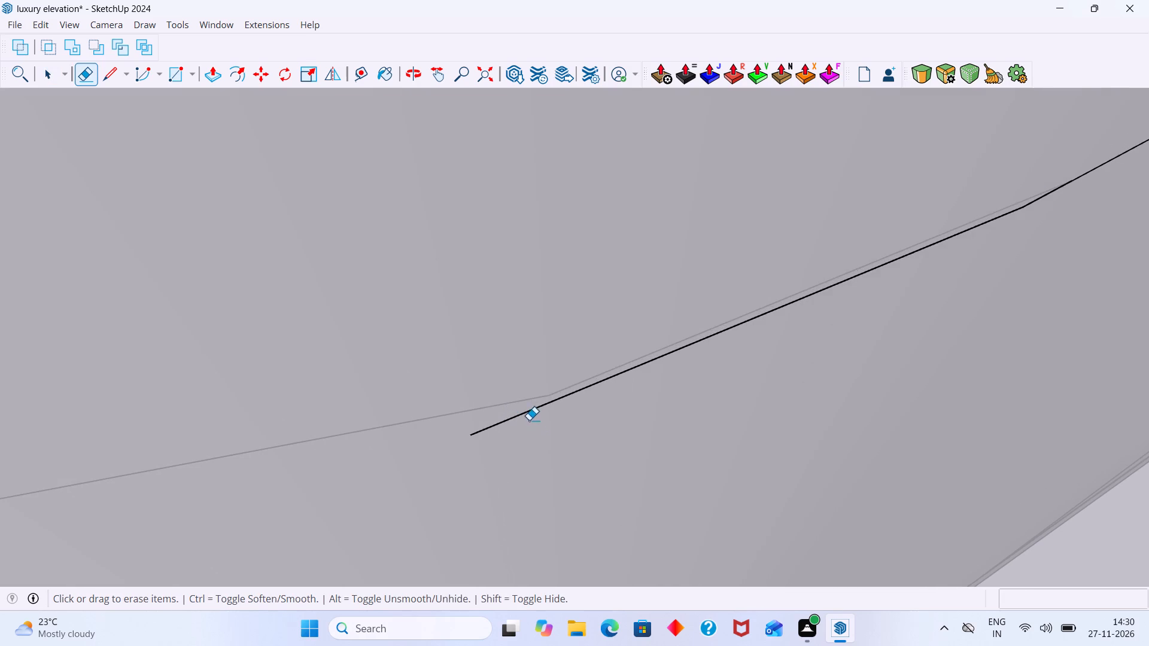
click(512, 420)
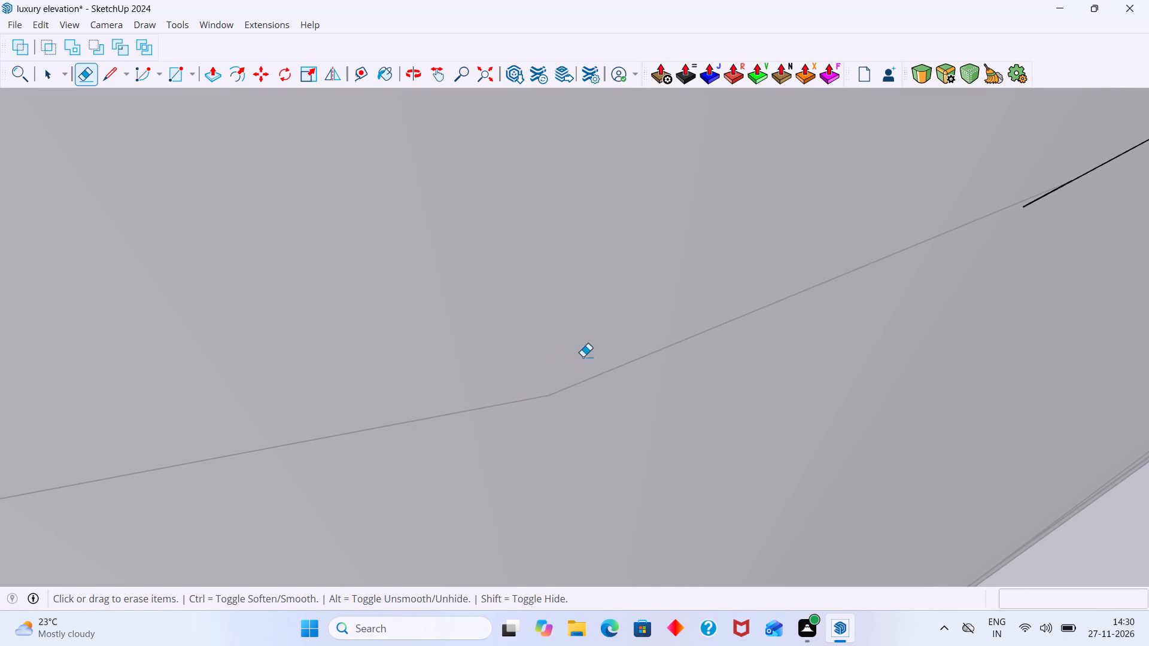
scroll(583, 356, down, 13)
scroll(720, 292, up, 20)
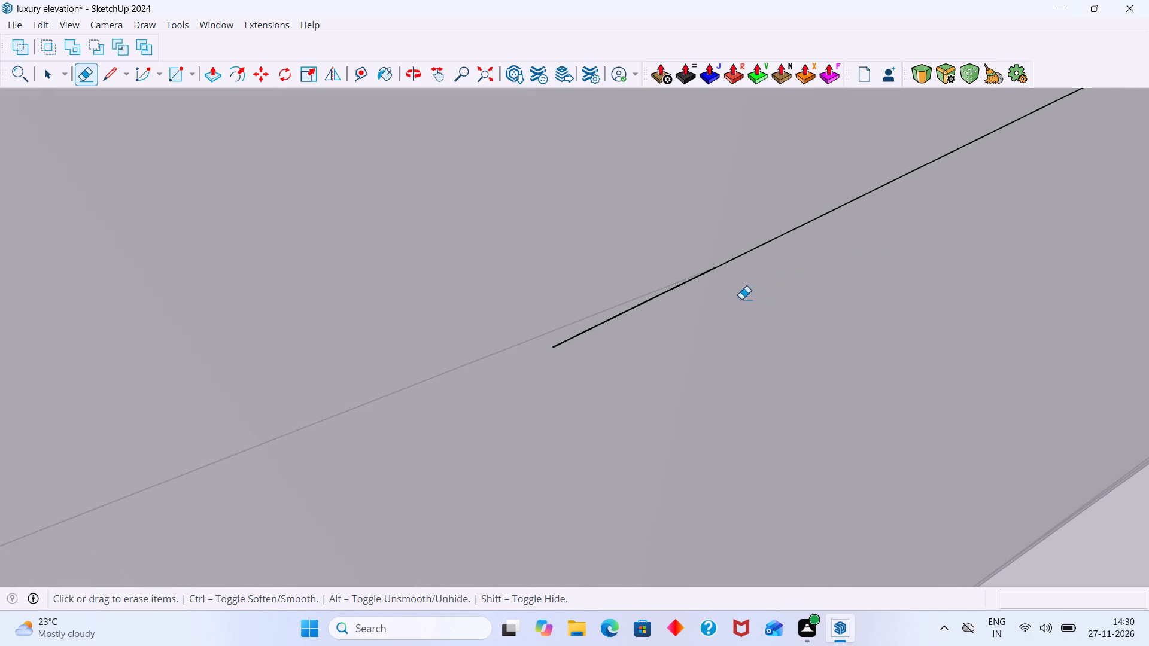
click(566, 335)
scroll(606, 320, down, 8)
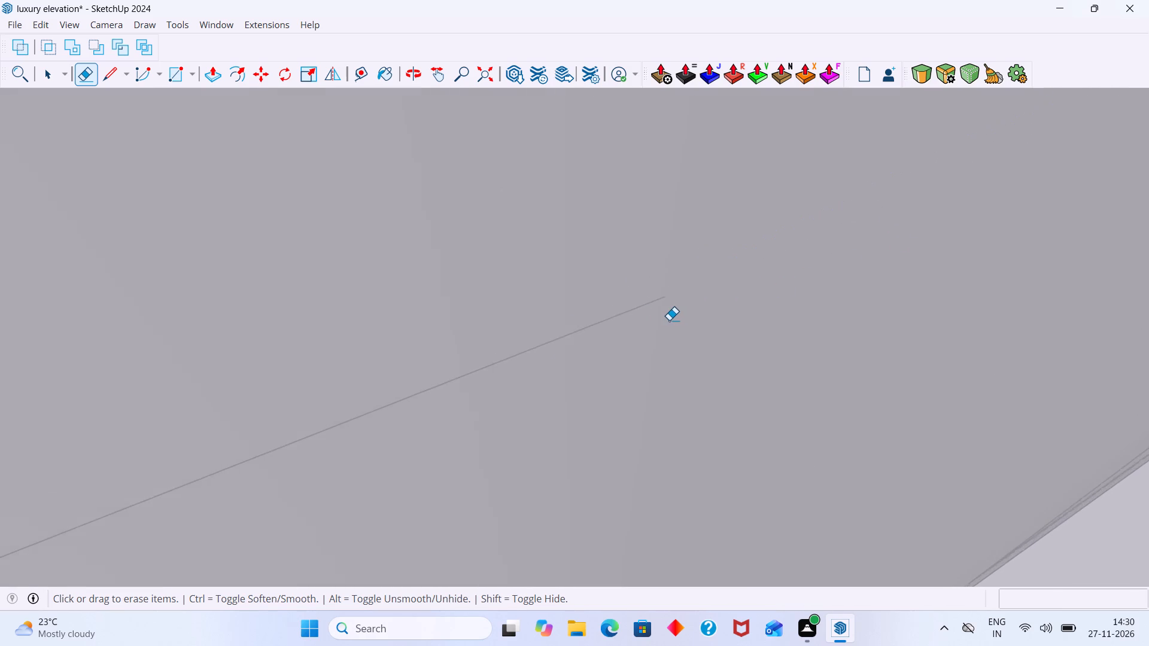
scroll(669, 320, down, 20)
scroll(669, 320, down, 20)
scroll(669, 320, down, 14)
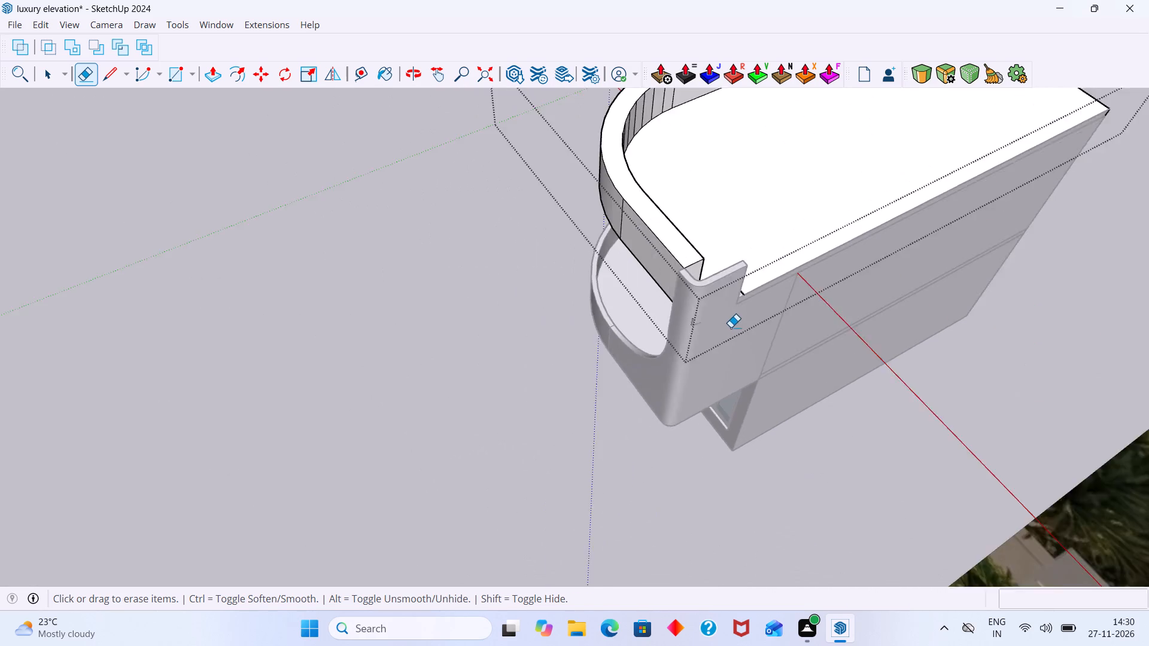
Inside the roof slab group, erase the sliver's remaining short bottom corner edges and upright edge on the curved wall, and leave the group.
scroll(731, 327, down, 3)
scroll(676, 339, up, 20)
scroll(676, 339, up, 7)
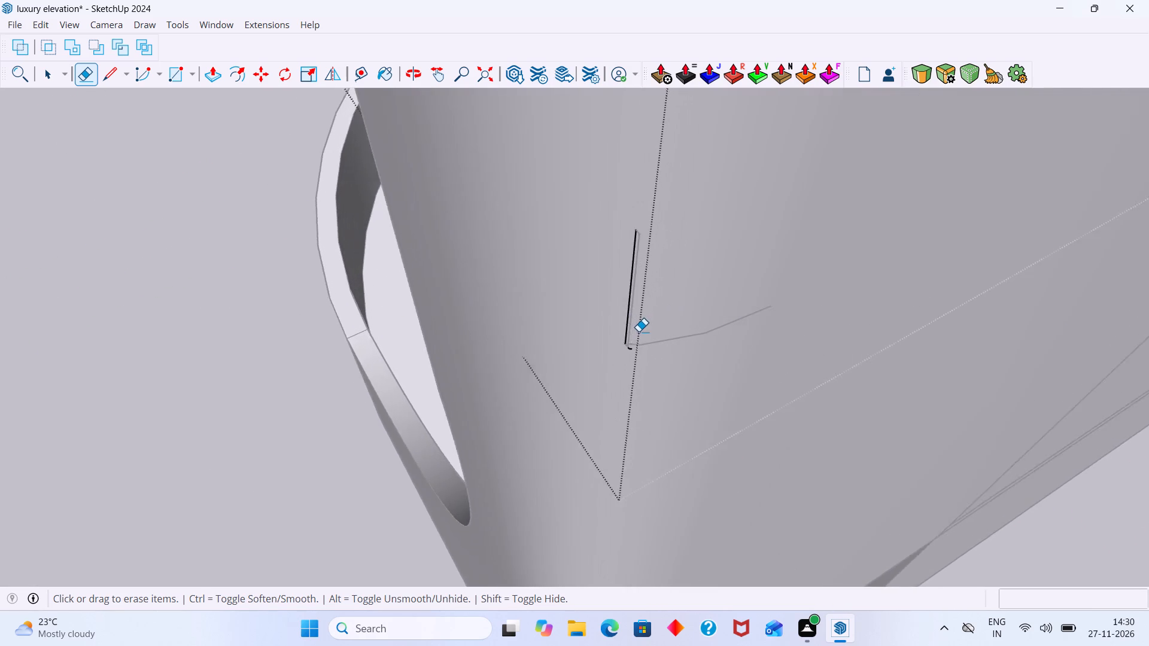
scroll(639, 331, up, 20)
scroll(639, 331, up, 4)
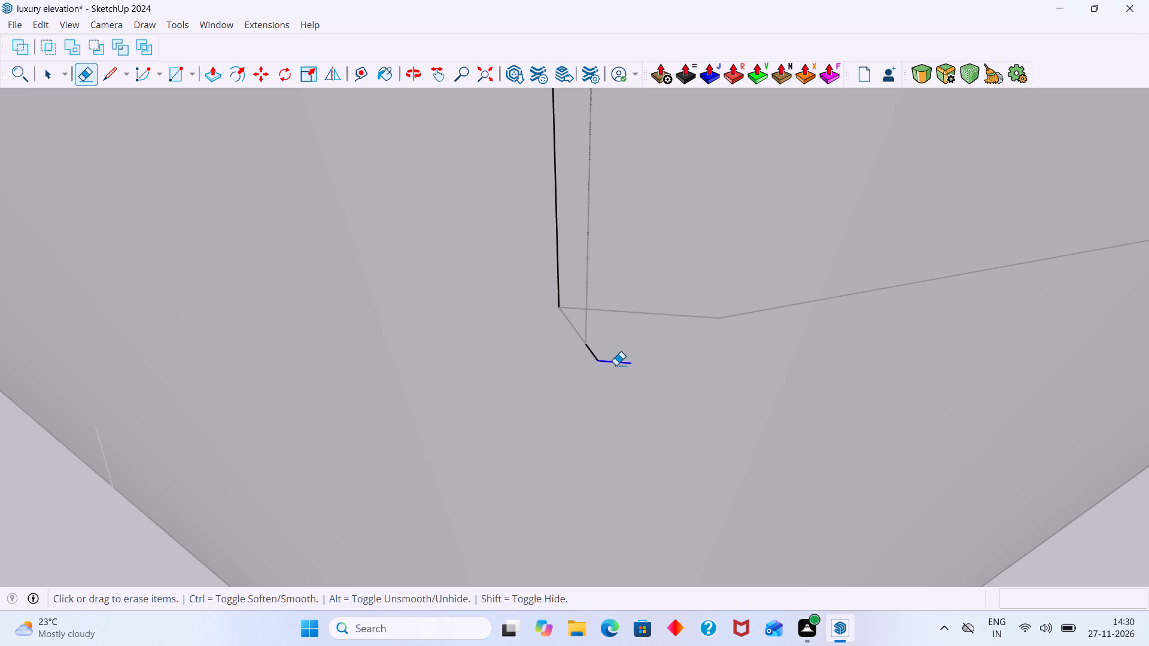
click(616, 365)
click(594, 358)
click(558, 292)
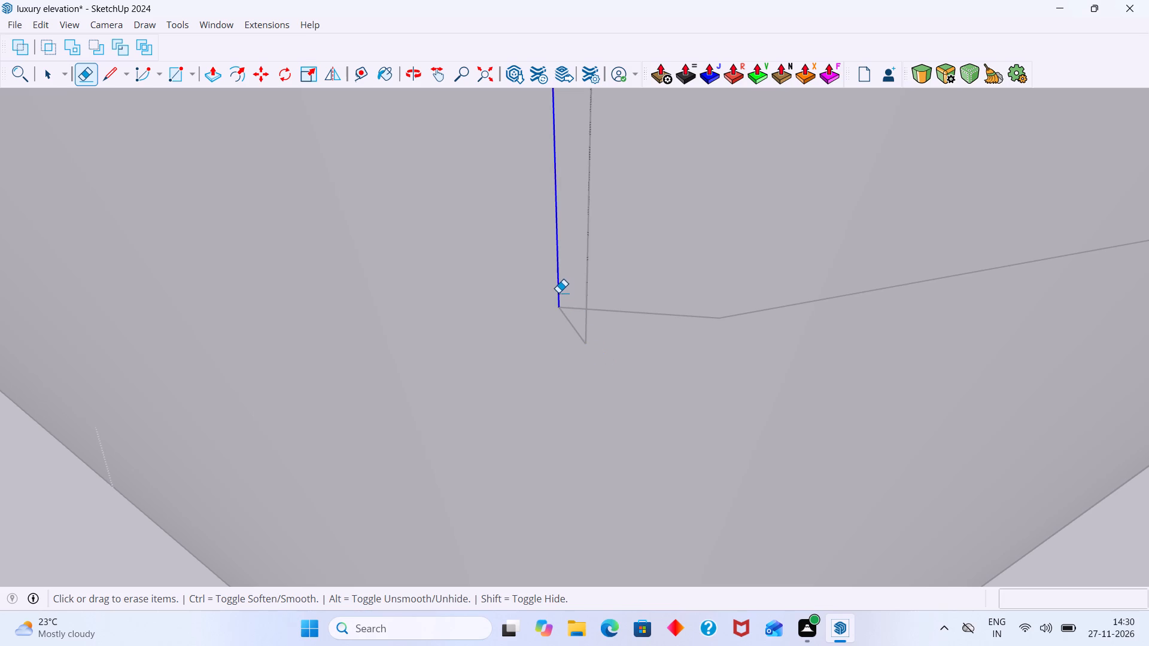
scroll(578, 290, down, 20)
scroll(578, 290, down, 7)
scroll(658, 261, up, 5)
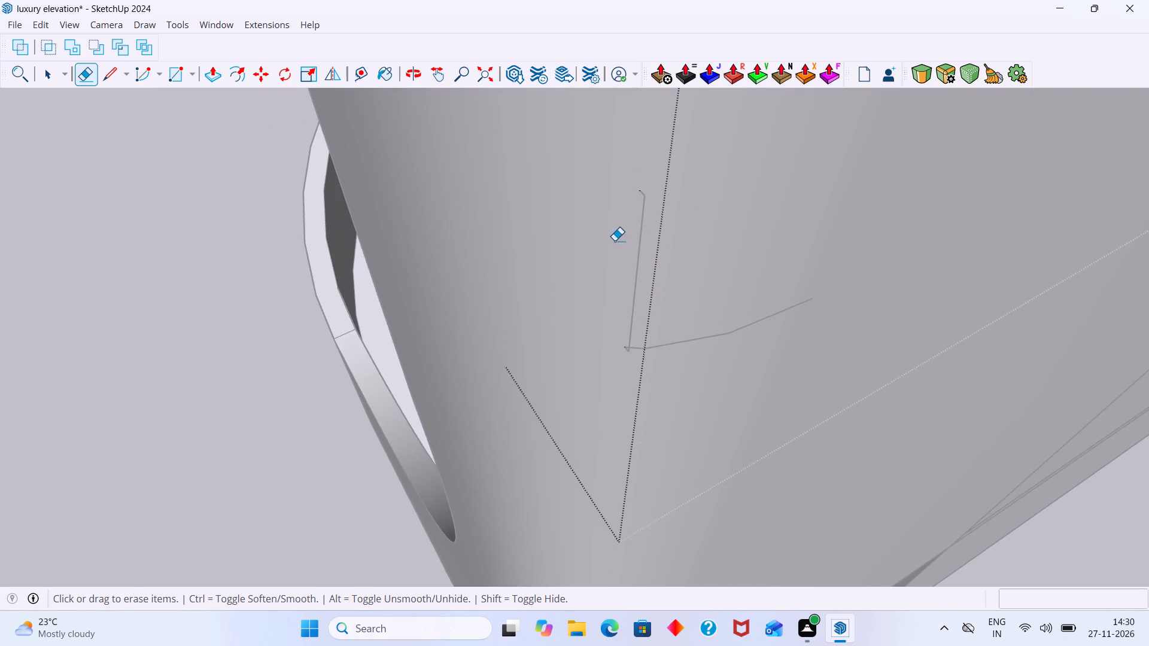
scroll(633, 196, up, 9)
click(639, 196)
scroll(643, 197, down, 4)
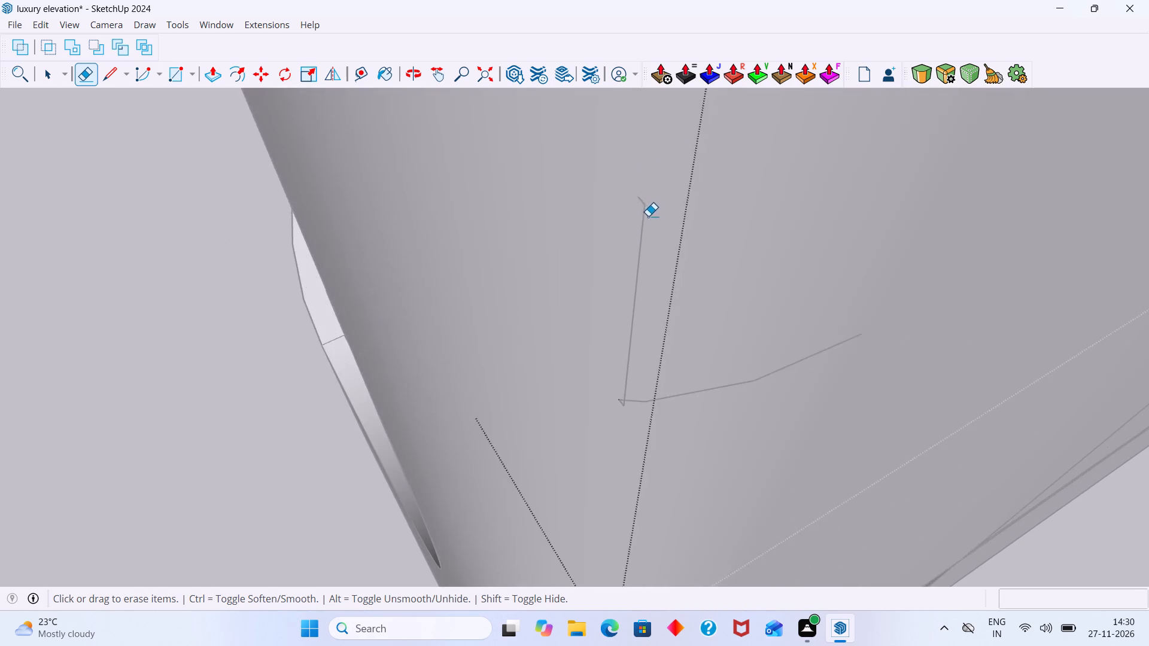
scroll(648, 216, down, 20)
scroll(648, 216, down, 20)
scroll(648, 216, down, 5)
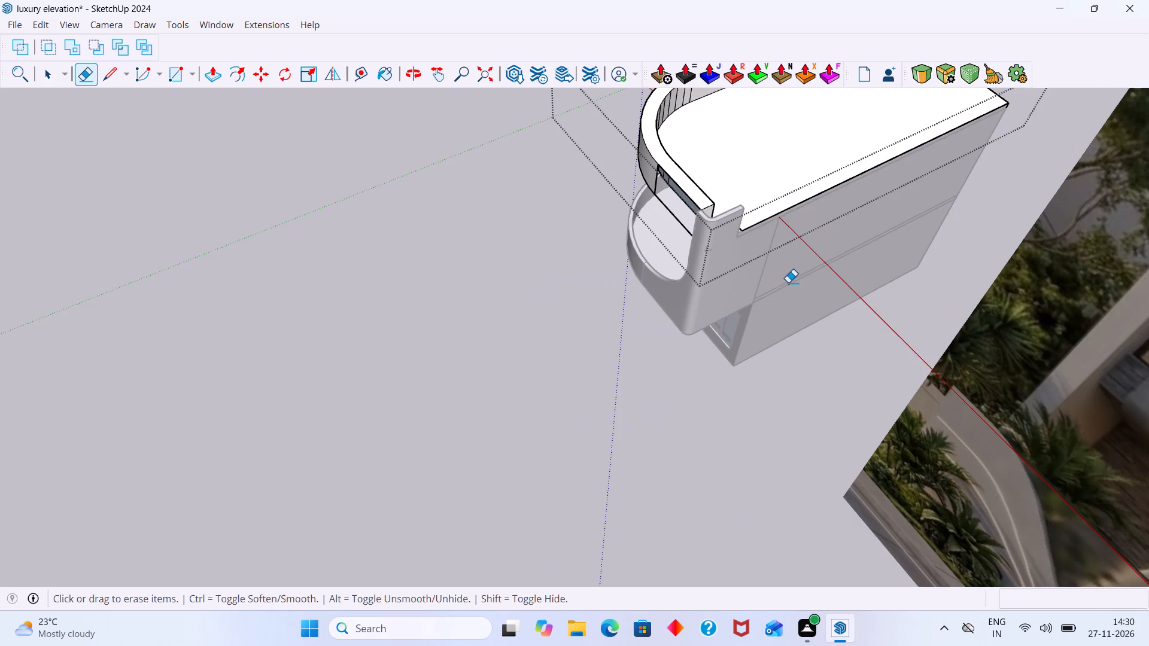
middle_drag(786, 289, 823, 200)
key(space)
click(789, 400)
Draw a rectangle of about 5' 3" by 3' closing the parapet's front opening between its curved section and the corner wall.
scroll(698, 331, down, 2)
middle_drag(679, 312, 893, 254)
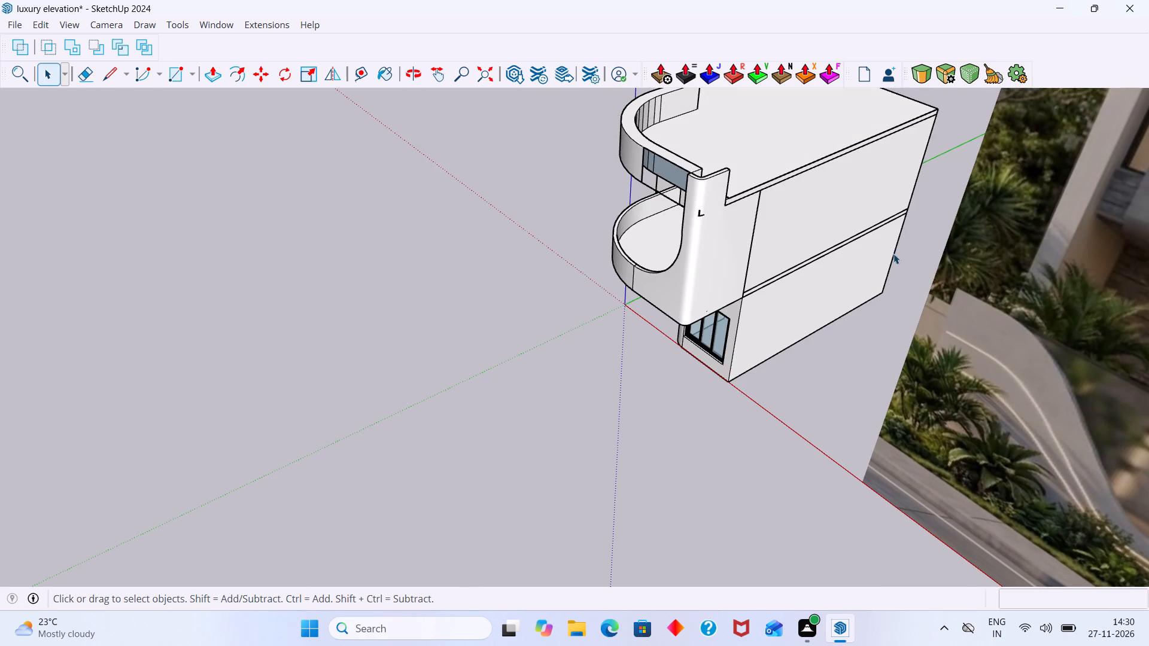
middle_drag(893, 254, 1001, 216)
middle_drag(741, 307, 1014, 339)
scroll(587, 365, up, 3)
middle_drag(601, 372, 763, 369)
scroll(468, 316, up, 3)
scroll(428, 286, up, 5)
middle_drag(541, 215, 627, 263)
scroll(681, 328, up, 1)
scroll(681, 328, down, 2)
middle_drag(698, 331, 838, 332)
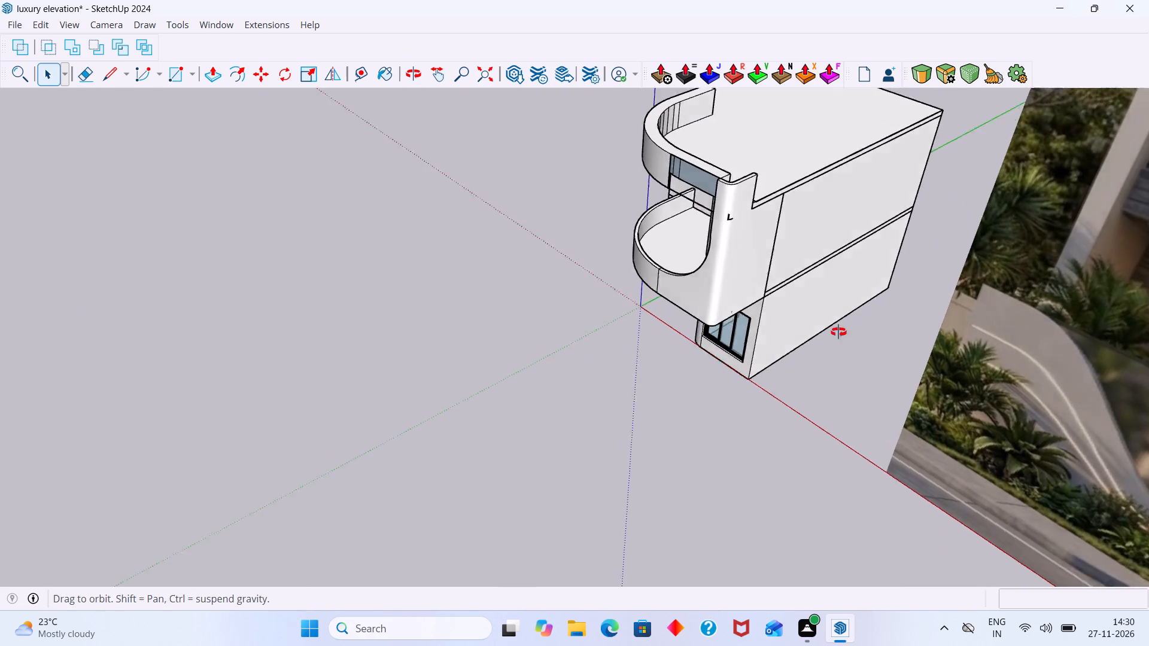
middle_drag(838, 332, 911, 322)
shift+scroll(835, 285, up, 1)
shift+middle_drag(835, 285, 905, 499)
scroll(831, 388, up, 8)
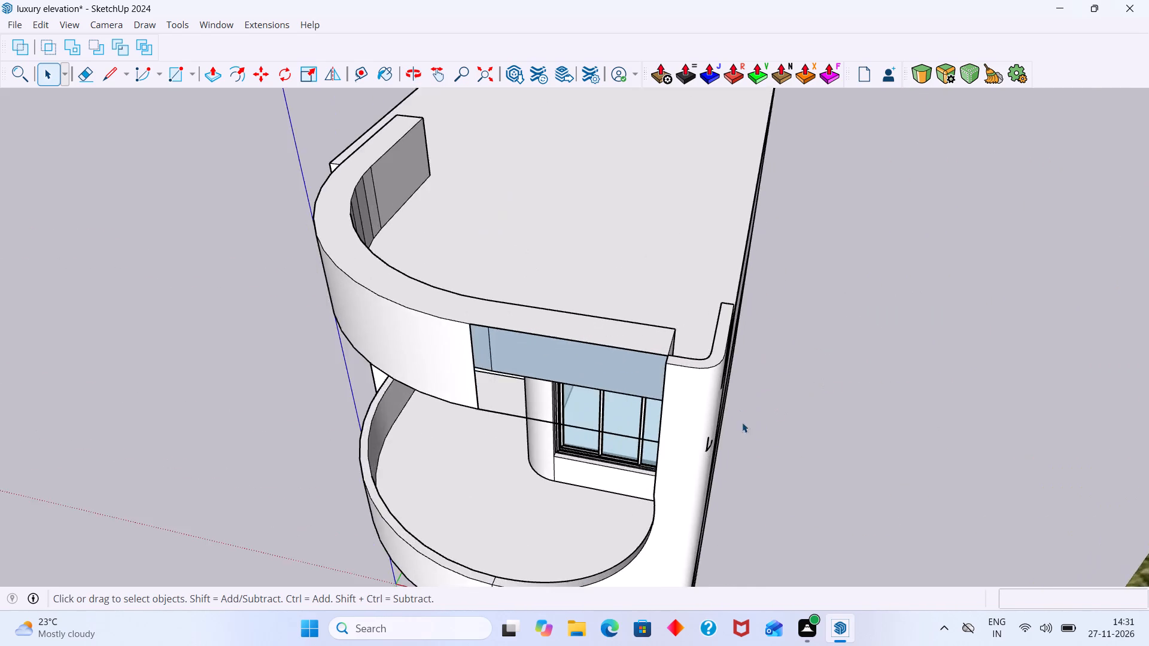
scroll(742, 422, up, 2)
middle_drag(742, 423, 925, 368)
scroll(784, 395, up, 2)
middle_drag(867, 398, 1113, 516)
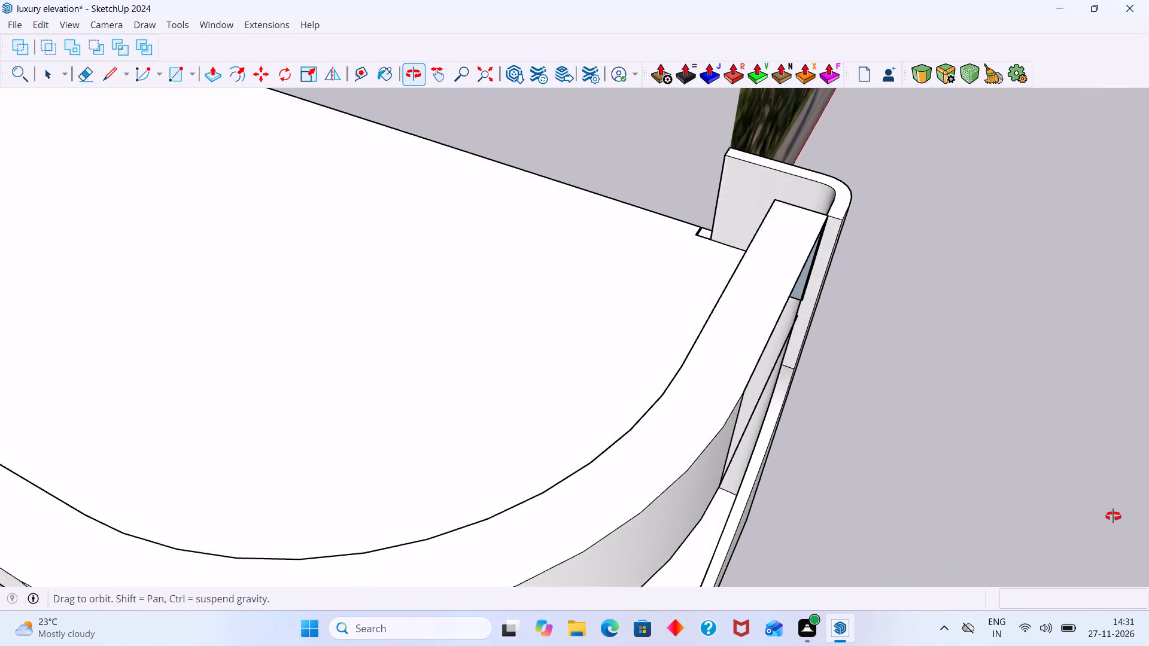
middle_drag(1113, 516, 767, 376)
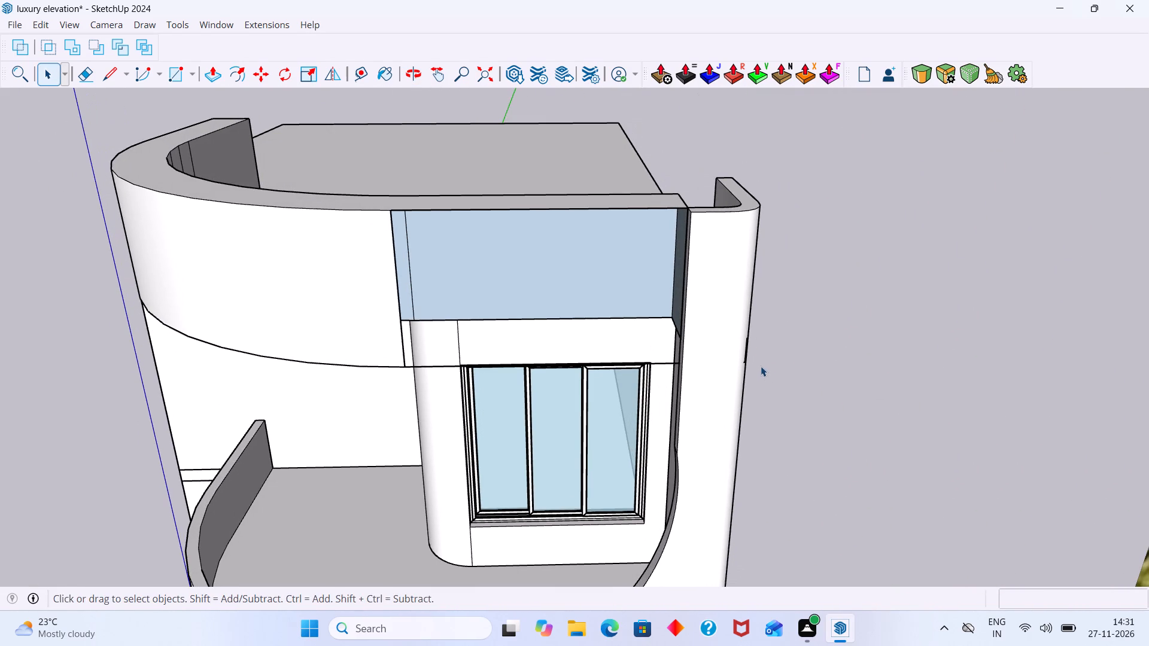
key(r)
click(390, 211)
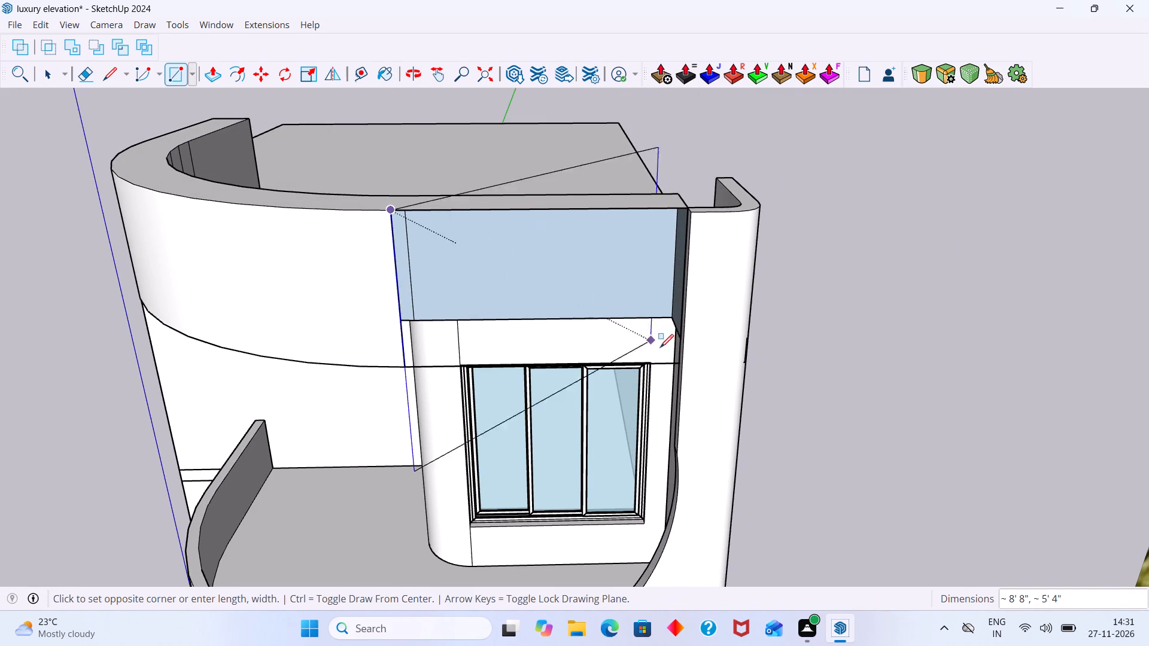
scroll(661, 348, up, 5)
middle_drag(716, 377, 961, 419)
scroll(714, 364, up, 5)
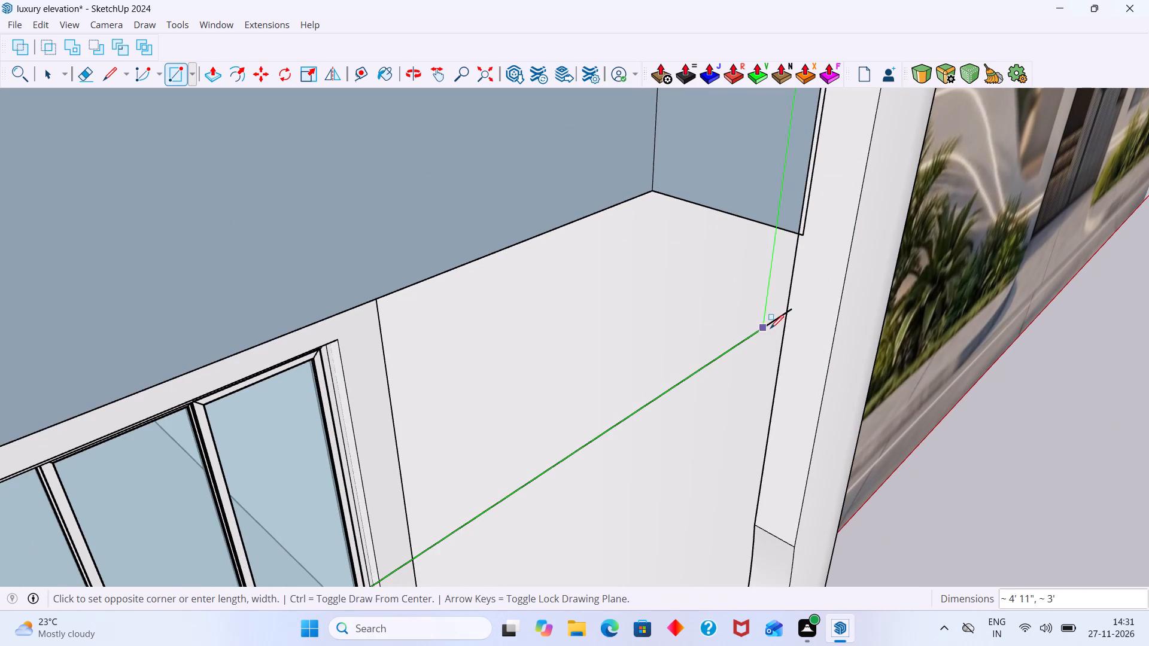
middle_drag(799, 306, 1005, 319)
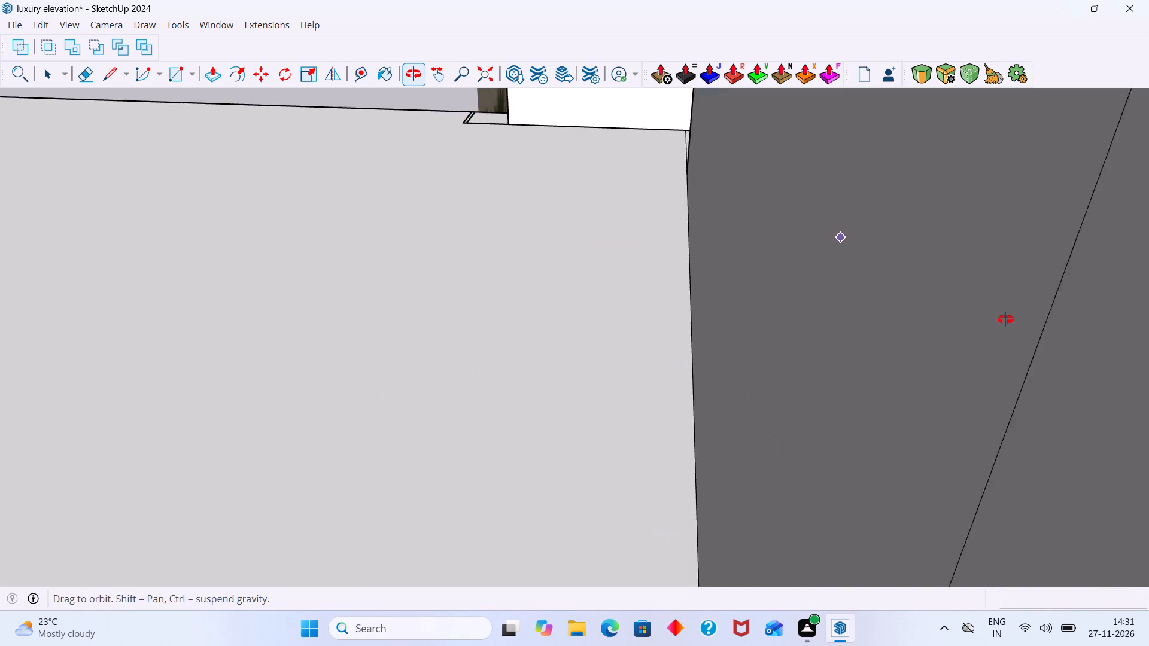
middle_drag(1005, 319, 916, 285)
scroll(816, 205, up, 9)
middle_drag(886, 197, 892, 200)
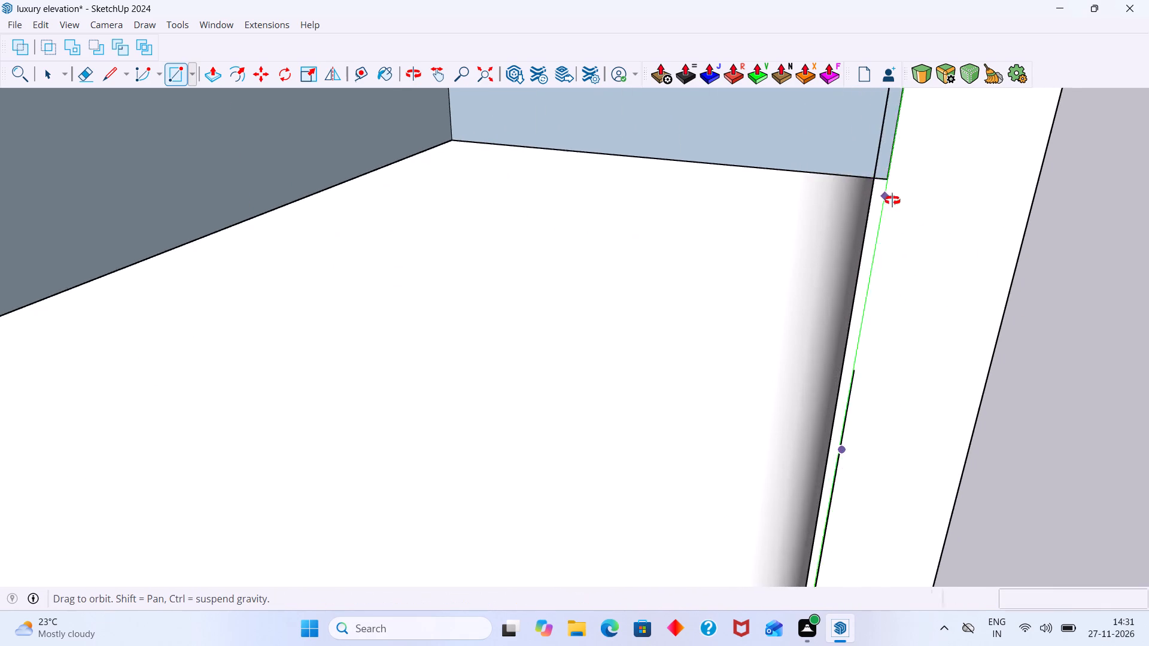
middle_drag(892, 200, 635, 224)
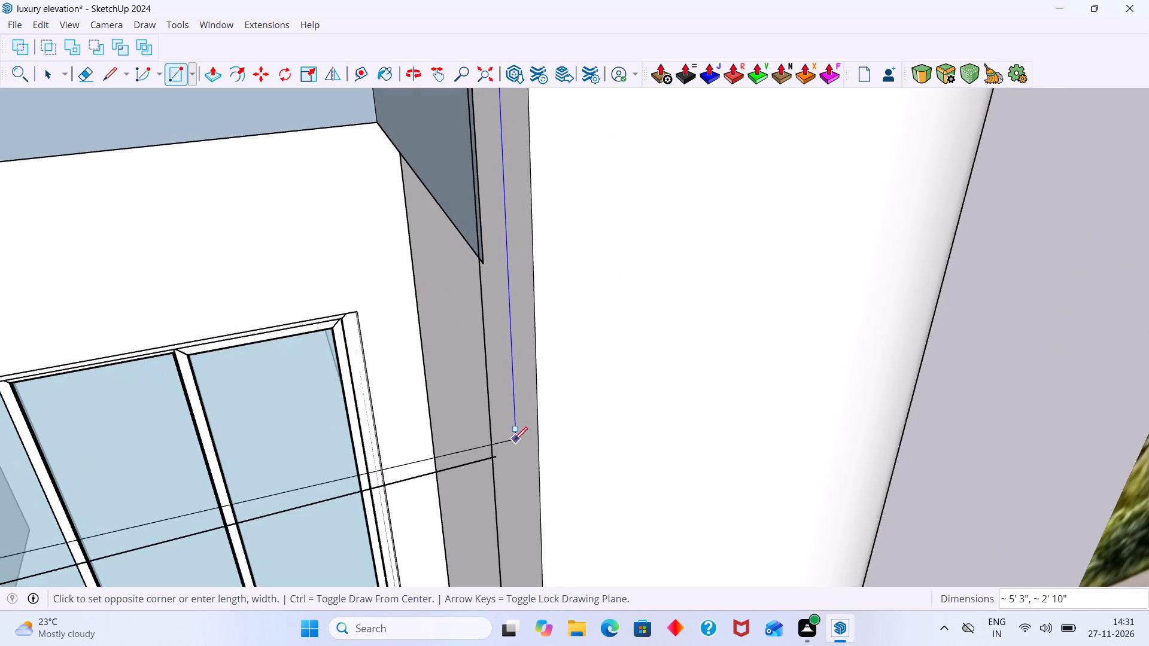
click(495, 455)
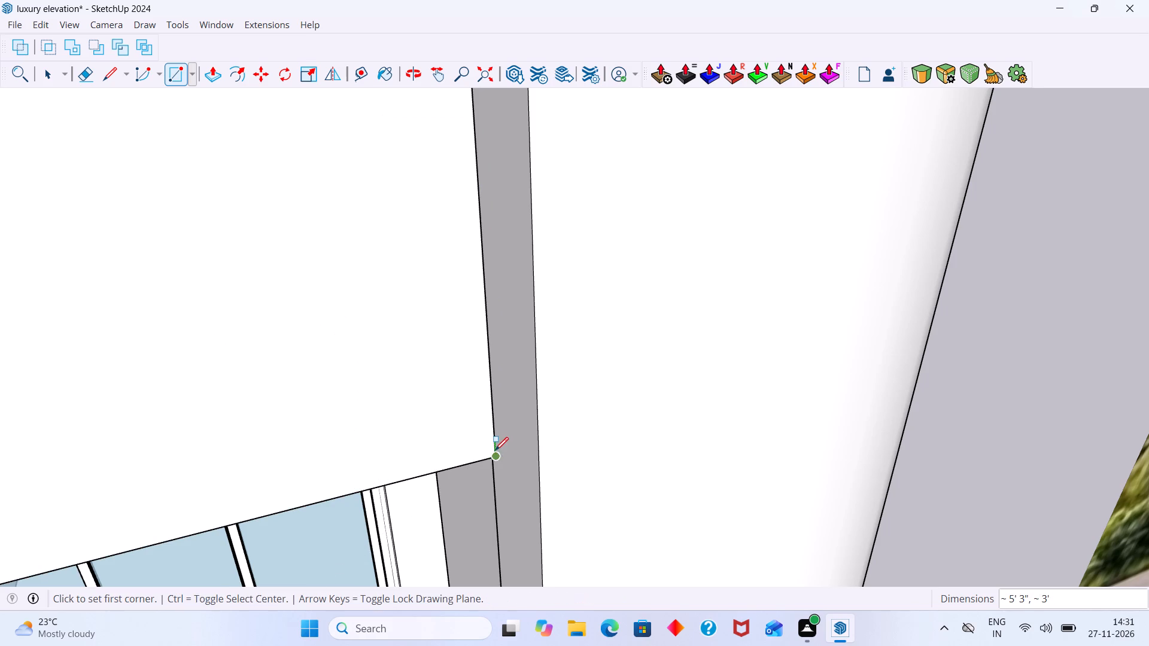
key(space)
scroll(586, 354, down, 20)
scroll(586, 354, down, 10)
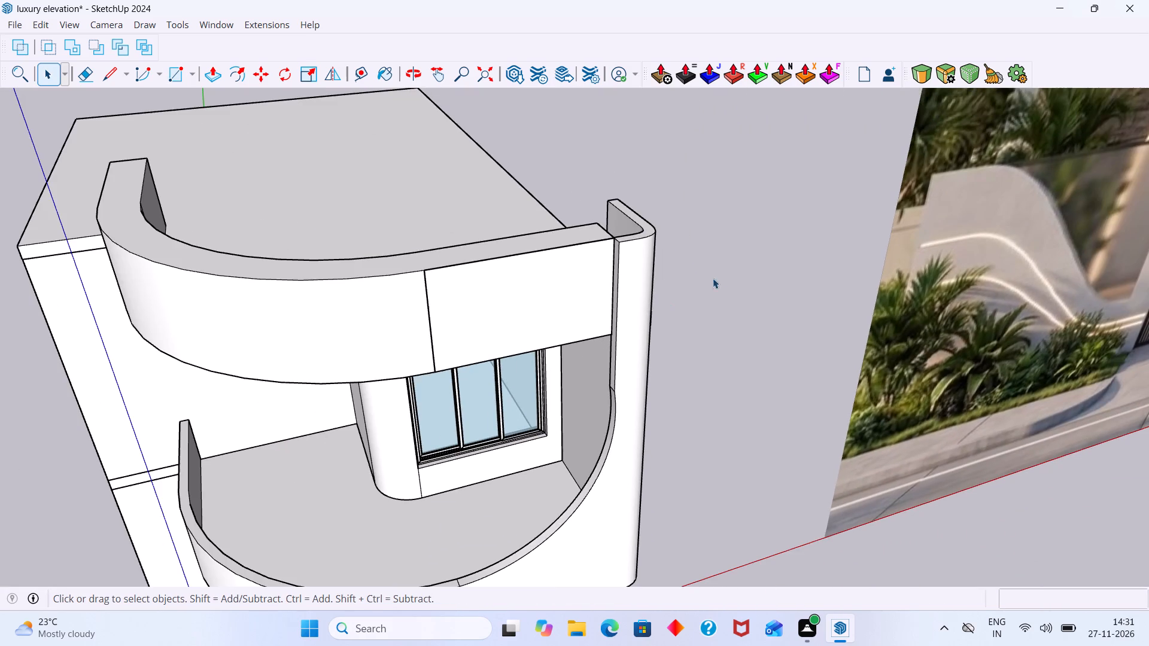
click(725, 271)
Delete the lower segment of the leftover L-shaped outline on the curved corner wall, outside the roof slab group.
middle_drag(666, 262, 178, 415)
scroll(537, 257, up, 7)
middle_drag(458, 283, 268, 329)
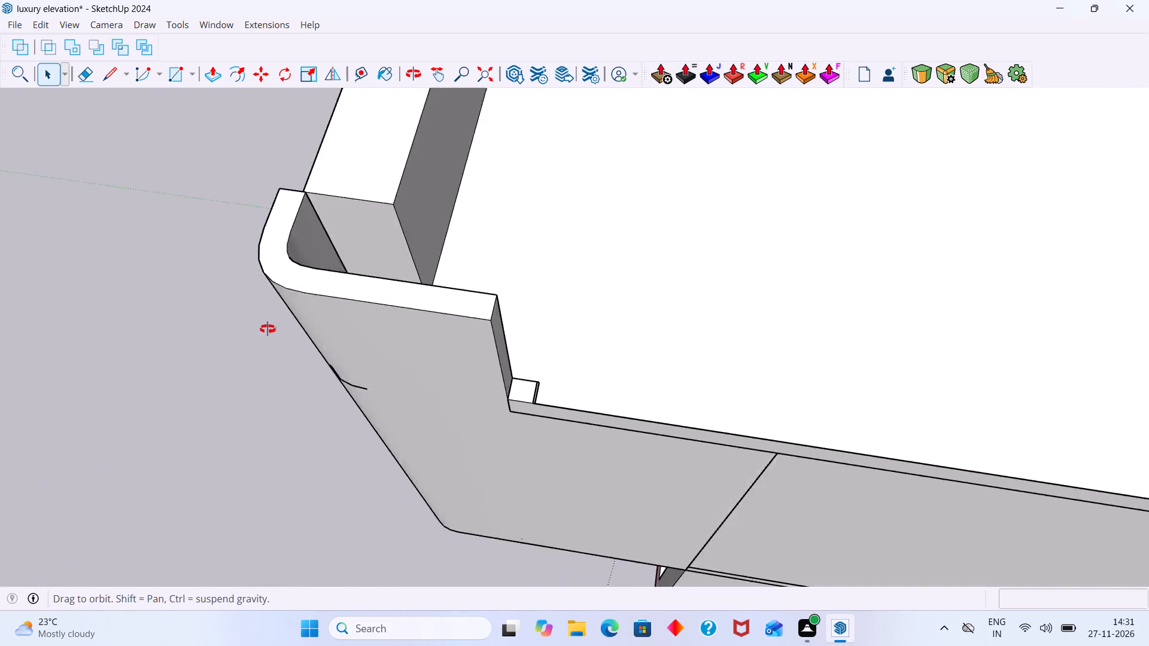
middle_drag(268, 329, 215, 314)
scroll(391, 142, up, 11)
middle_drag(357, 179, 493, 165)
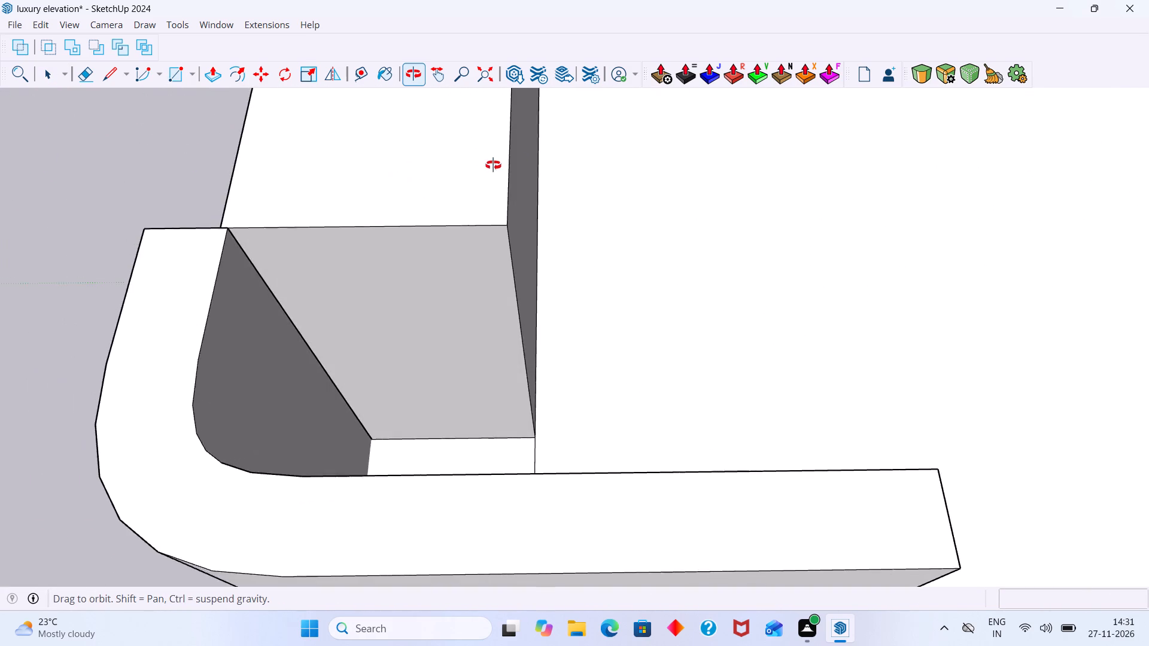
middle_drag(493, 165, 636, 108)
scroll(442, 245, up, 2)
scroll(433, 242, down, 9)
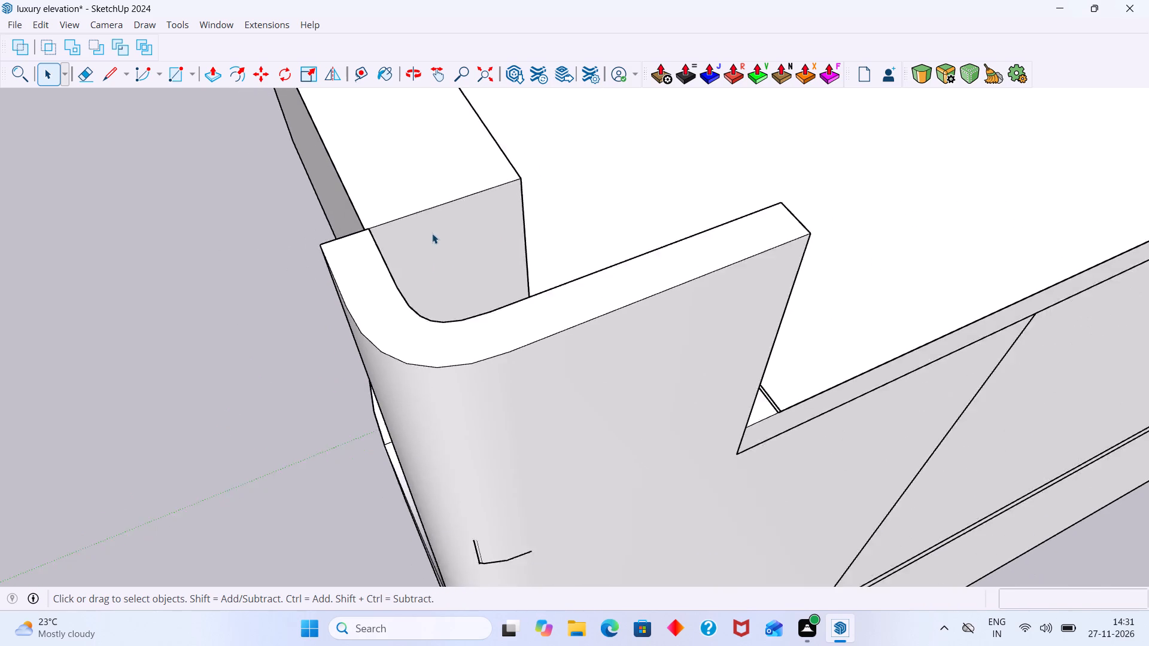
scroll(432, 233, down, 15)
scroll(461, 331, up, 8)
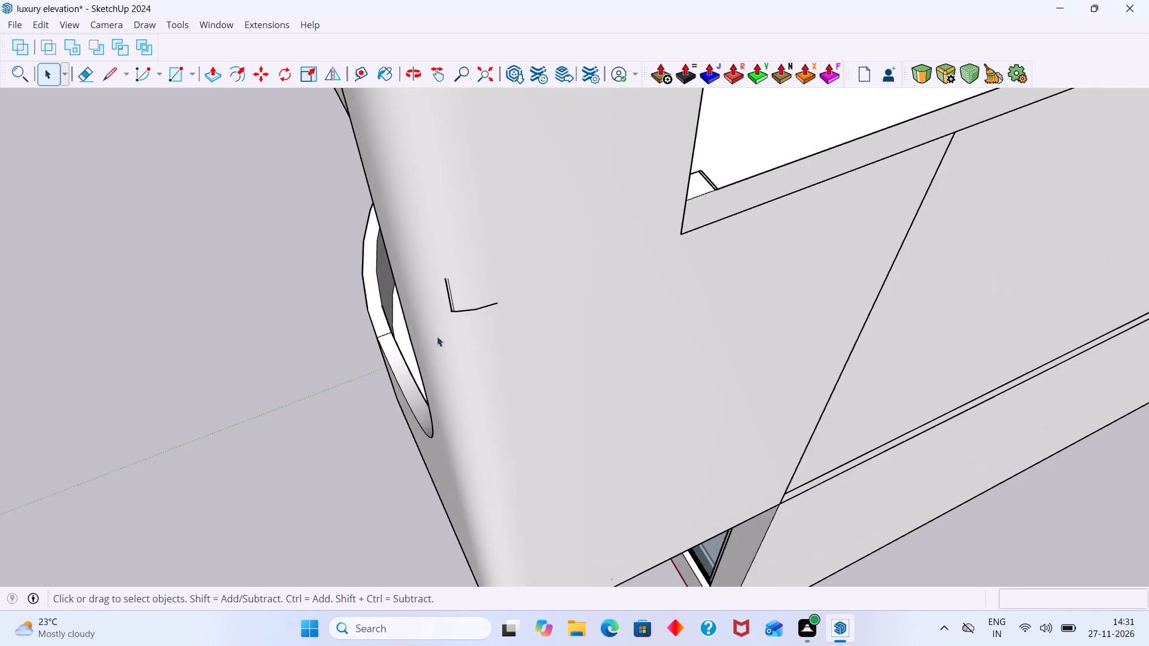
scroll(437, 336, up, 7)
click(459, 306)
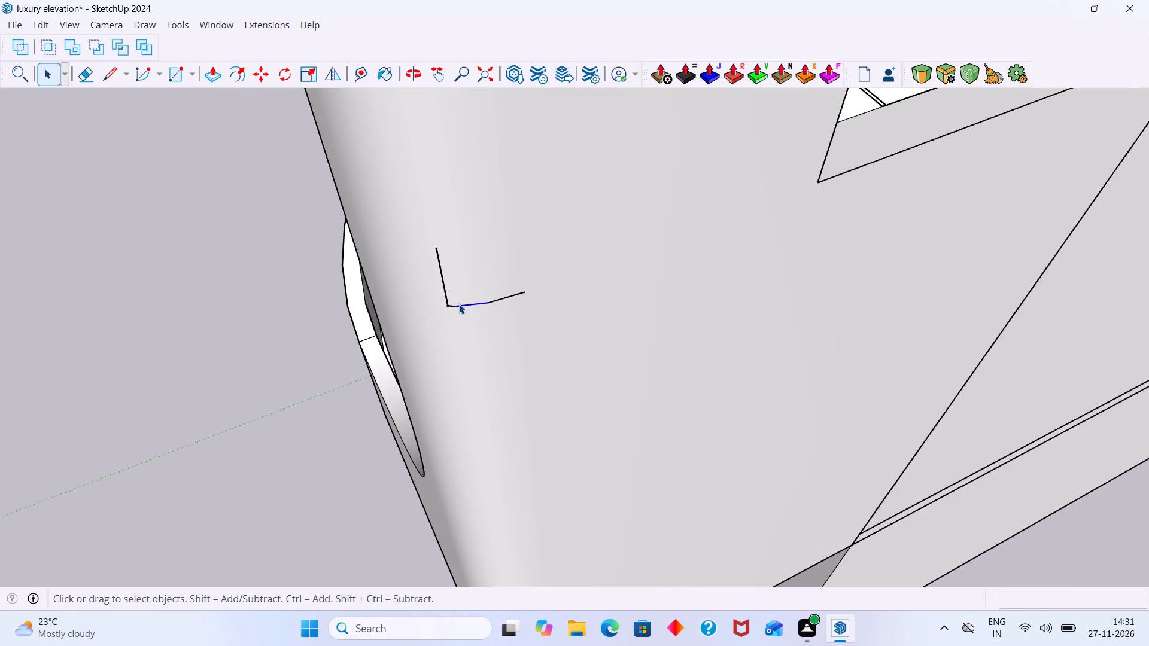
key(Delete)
Undo the recent edits back through the parapet rectangle and roof slab edge deletions until the curved parapet's front and underside are whole.
scroll(484, 302, down, 14)
middle_drag(524, 356, 605, 252)
middle_drag(588, 376, 710, 179)
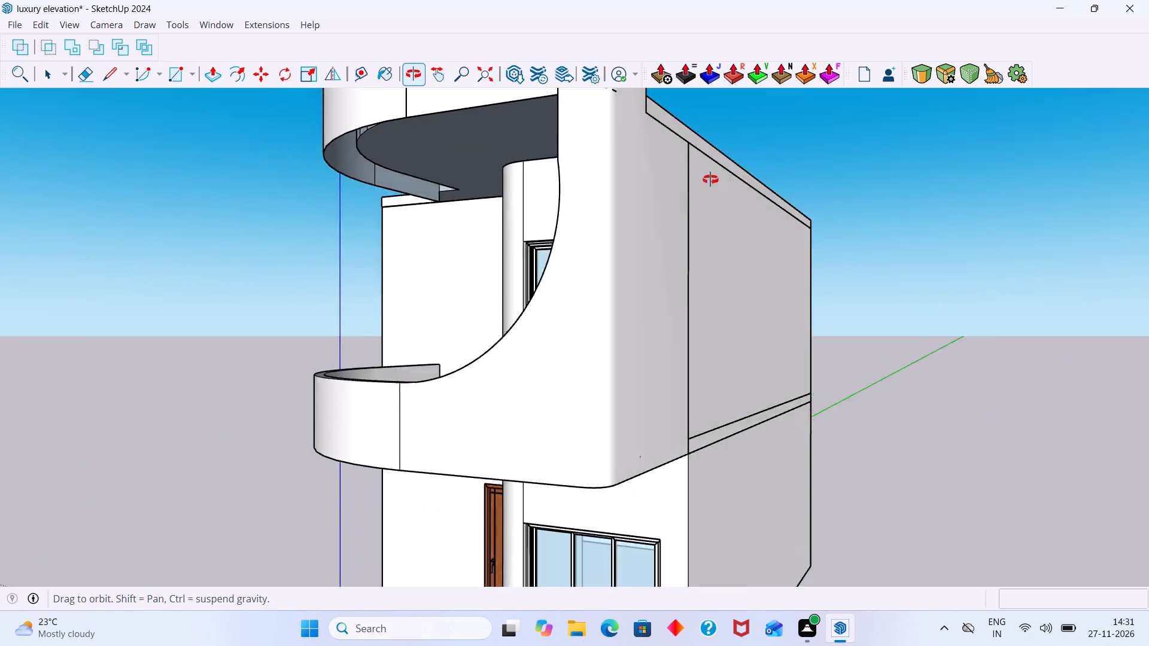
middle_drag(710, 179, 683, 168)
key(ctrl+z)
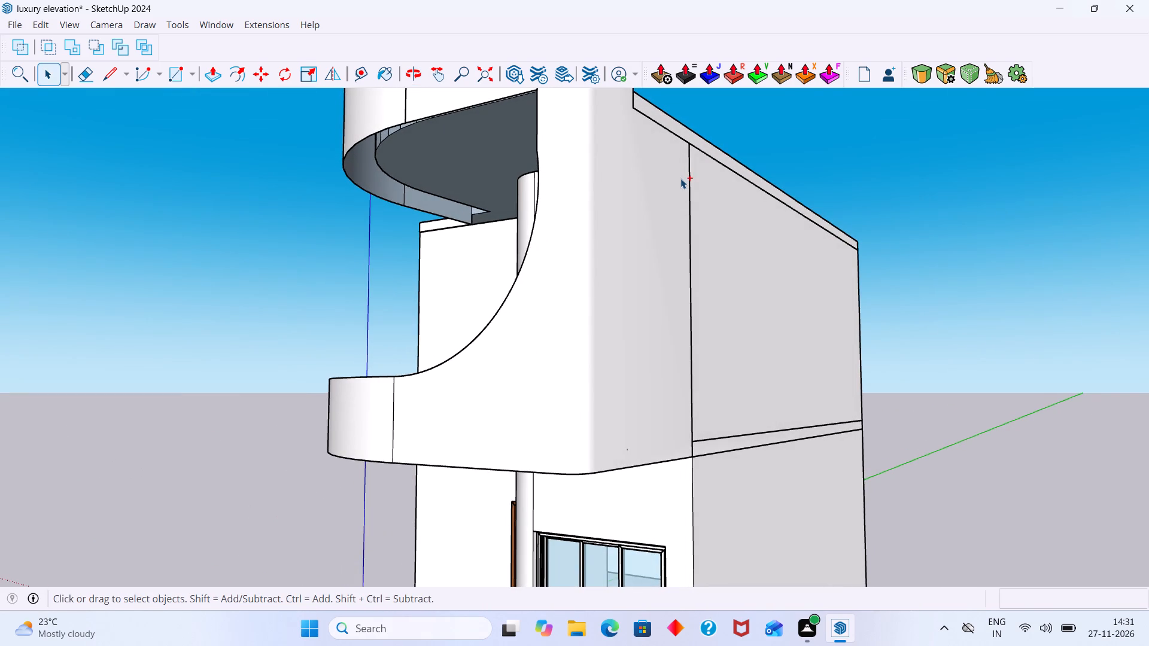
key(ctrl+z)
key(ctrl+z)
key(ctrl+z)
key(ctrl+z)
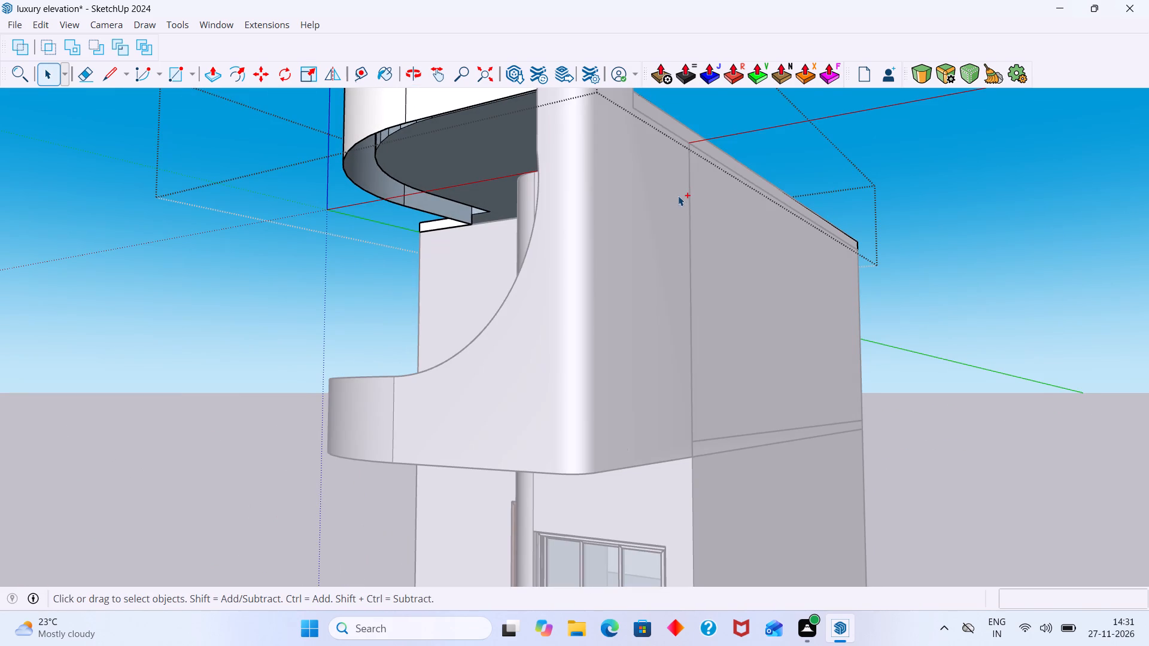
key(ctrl+z)
key(ctrl+z)
key(ctrl+z)
key(ctrl+z)
key(ctrl+z)
key(ctrl+z)
key(ctrl+z)
key(ctrl+z)
key(ctrl+z)
key(ctrl+z)
key(ctrl+z)
key(ctrl+z)
key(ctrl+z)
key(ctrl+z)
key(ctrl+z)
key(ctrl+z)
key(ctrl+z)
key(ctrl+z)
key(ctrl+z)
key(ctrl+z)
key(ctrl+z)
scroll(674, 214, down, 9)
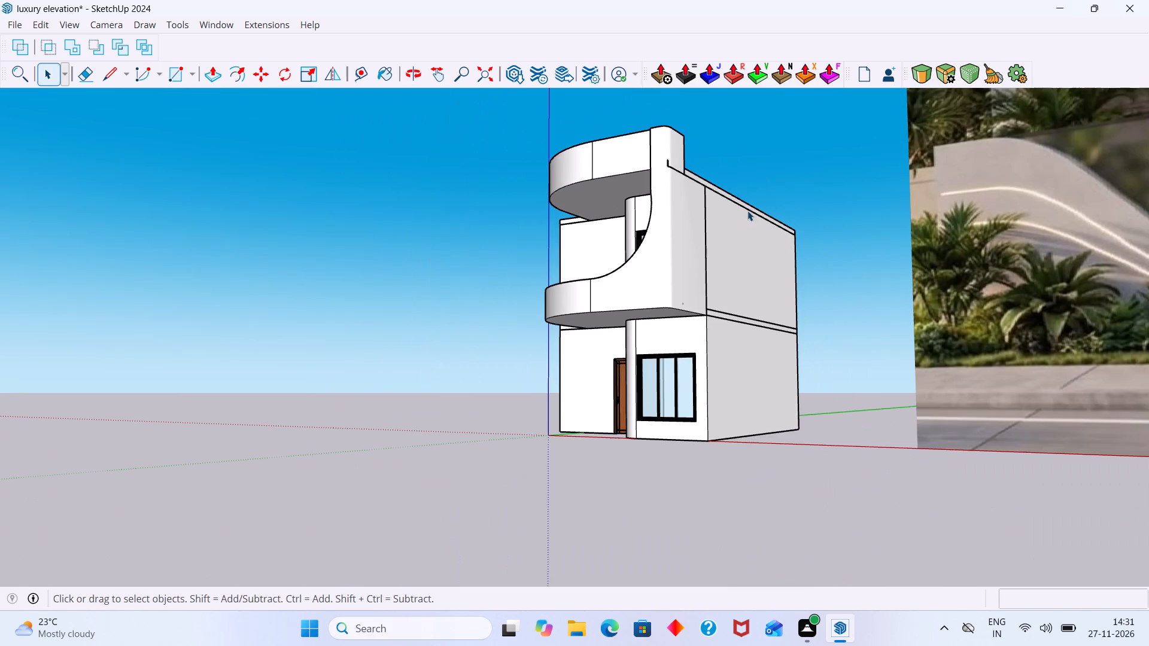
click(770, 160)
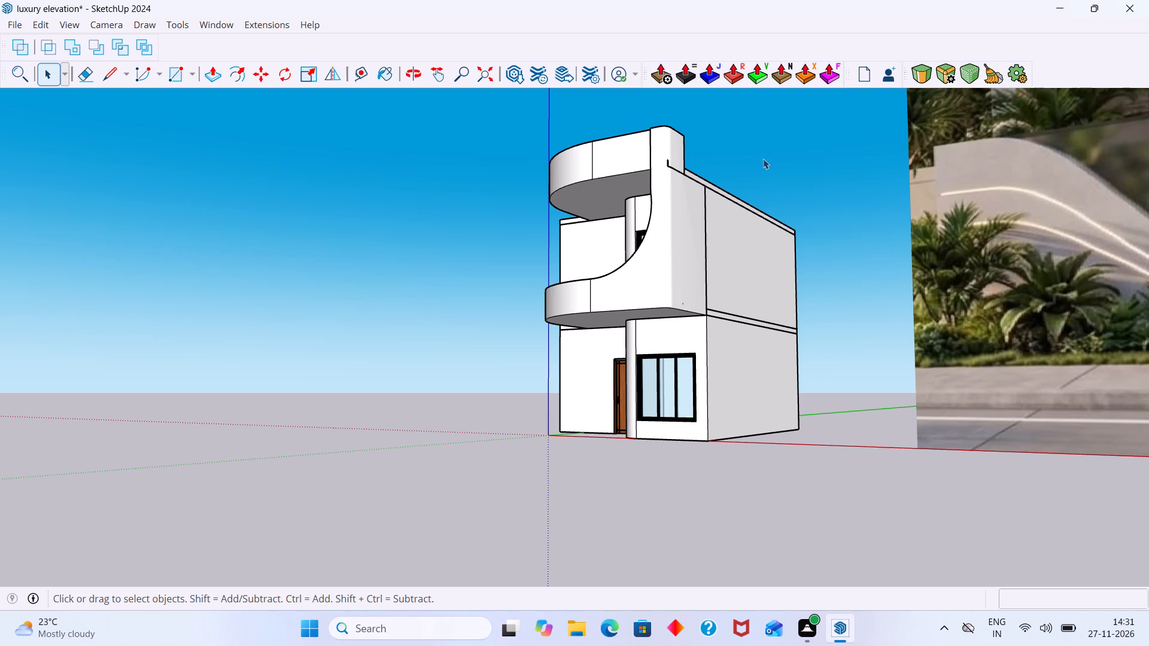
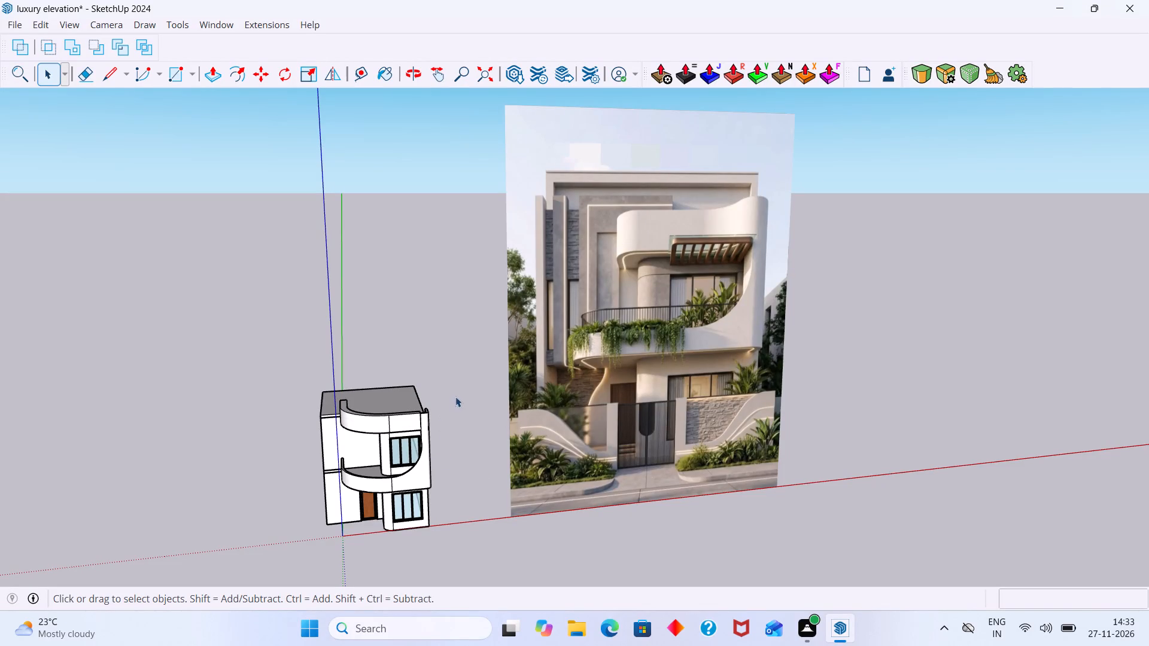
Examine the curved parapet and its junction with the corner wall against the reference image.
scroll(385, 352, down, 11)
shift+middle_drag(465, 500, 440, 432)
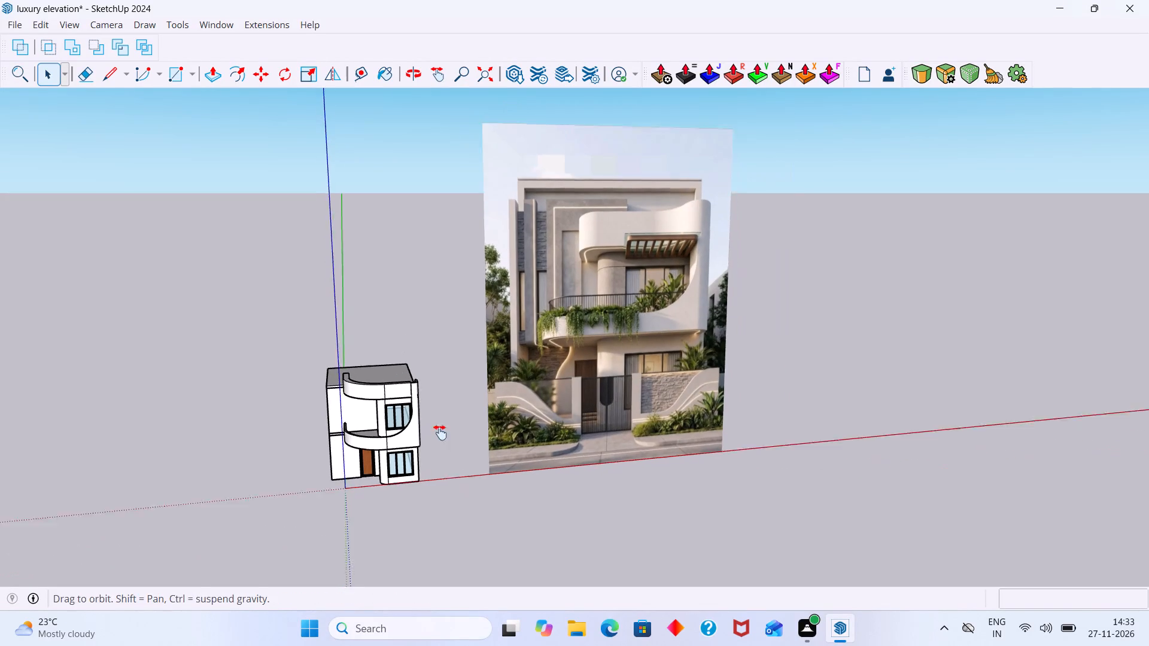
shift+middle_drag(440, 432, 433, 402)
scroll(405, 370, up, 1)
middle_drag(391, 373, 331, 371)
scroll(360, 346, up, 1)
shift+middle_drag(360, 346, 384, 370)
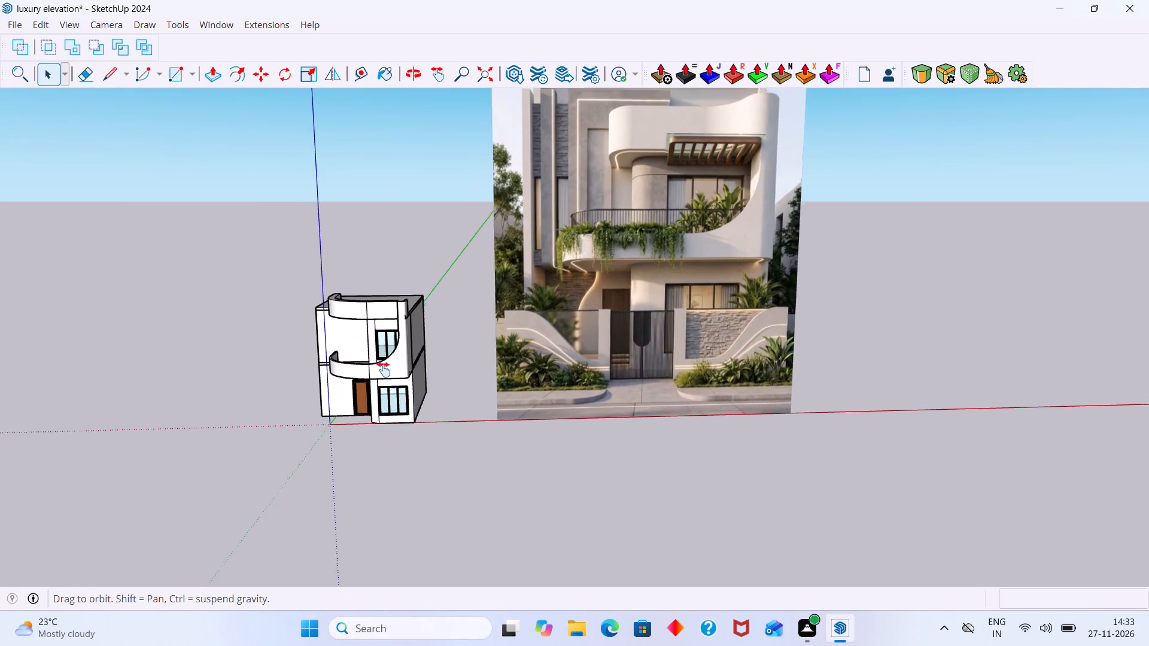
shift+middle_drag(384, 370, 395, 379)
middle_drag(397, 377, 415, 380)
shift+scroll(417, 378, down, 2)
shift+middle_drag(417, 382, 460, 396)
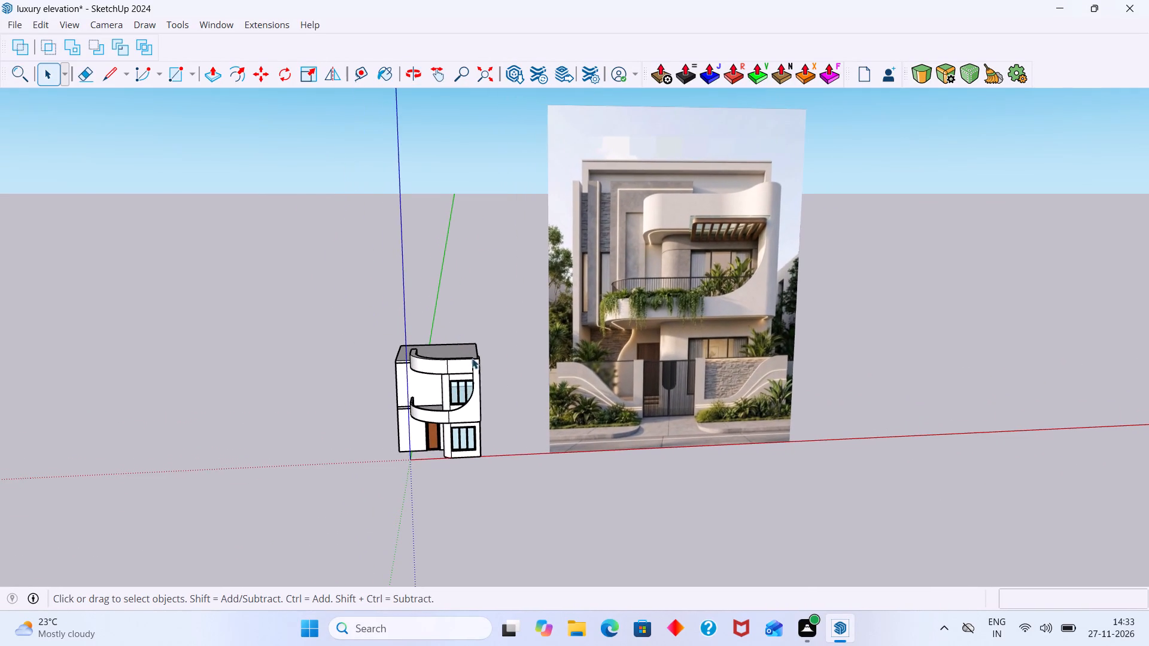
middle_drag(522, 368, 554, 373)
scroll(490, 363, up, 18)
middle_drag(460, 370, 473, 374)
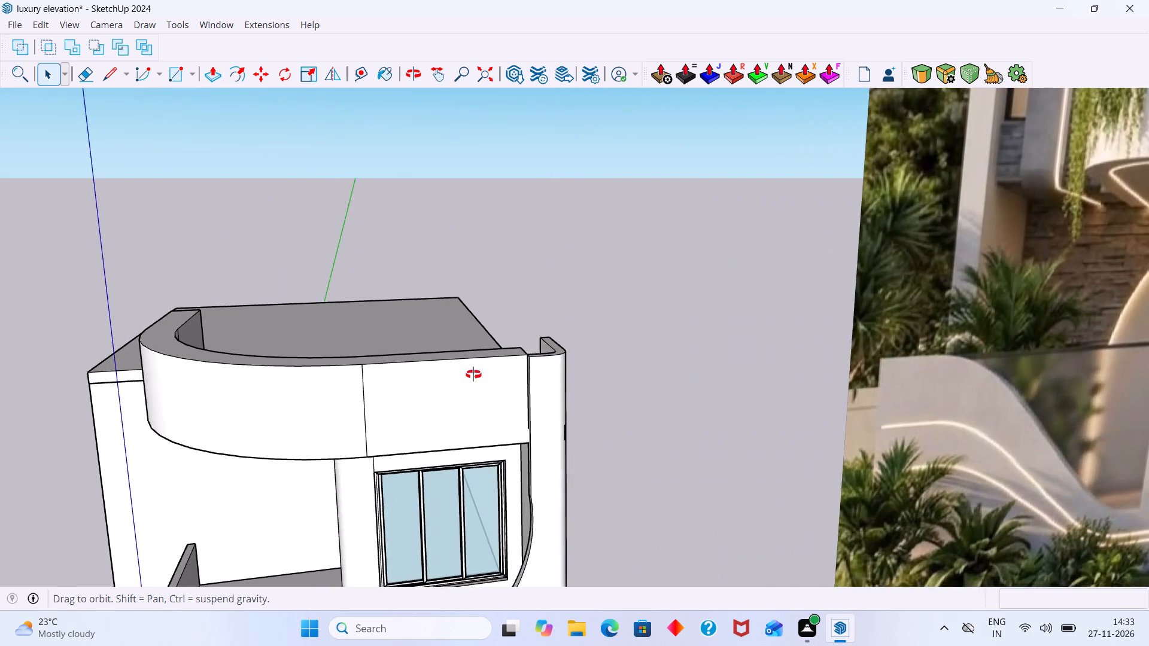
middle_drag(473, 374, 525, 382)
Inside the roof slab group, draw a line of about 1' 2" across the parapet's top face at the seam between its curved and straight sections.
scroll(425, 376, up, 6)
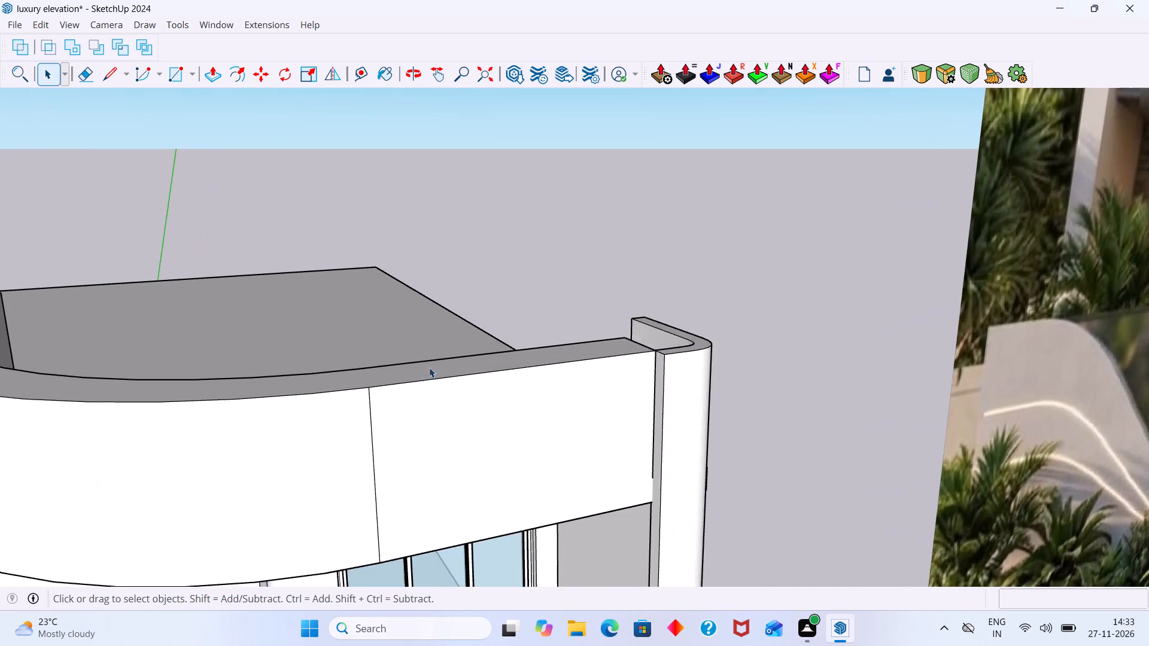
middle_drag(429, 367, 437, 401)
scroll(443, 386, up, 5)
key(l)
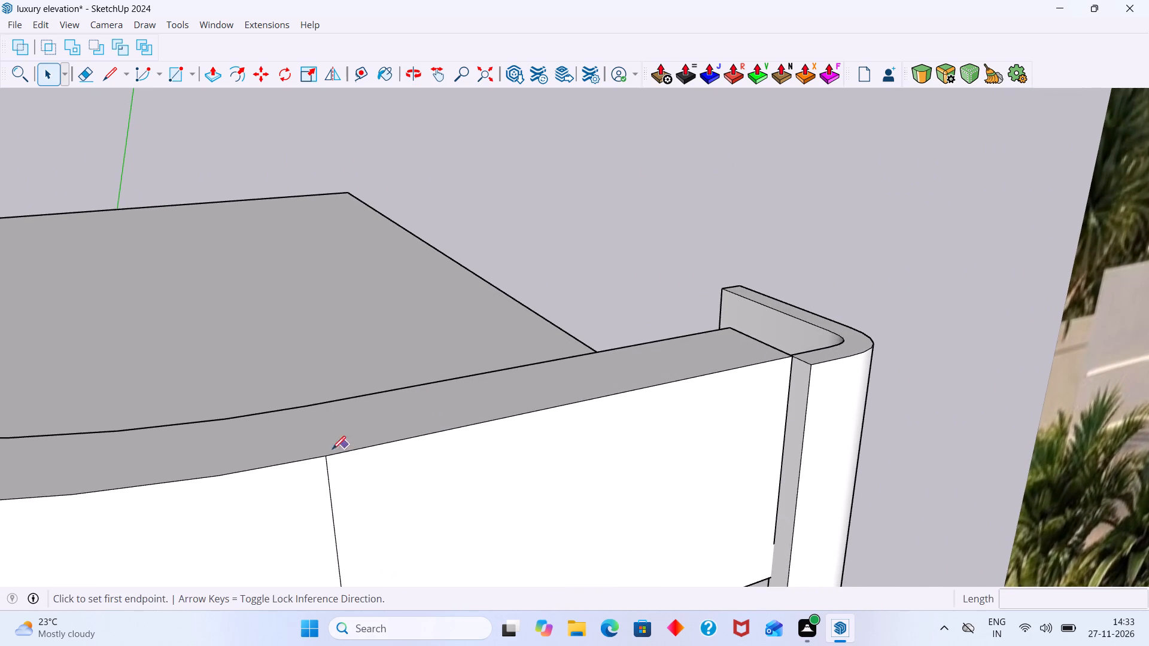
scroll(321, 454, up, 5)
click(331, 451)
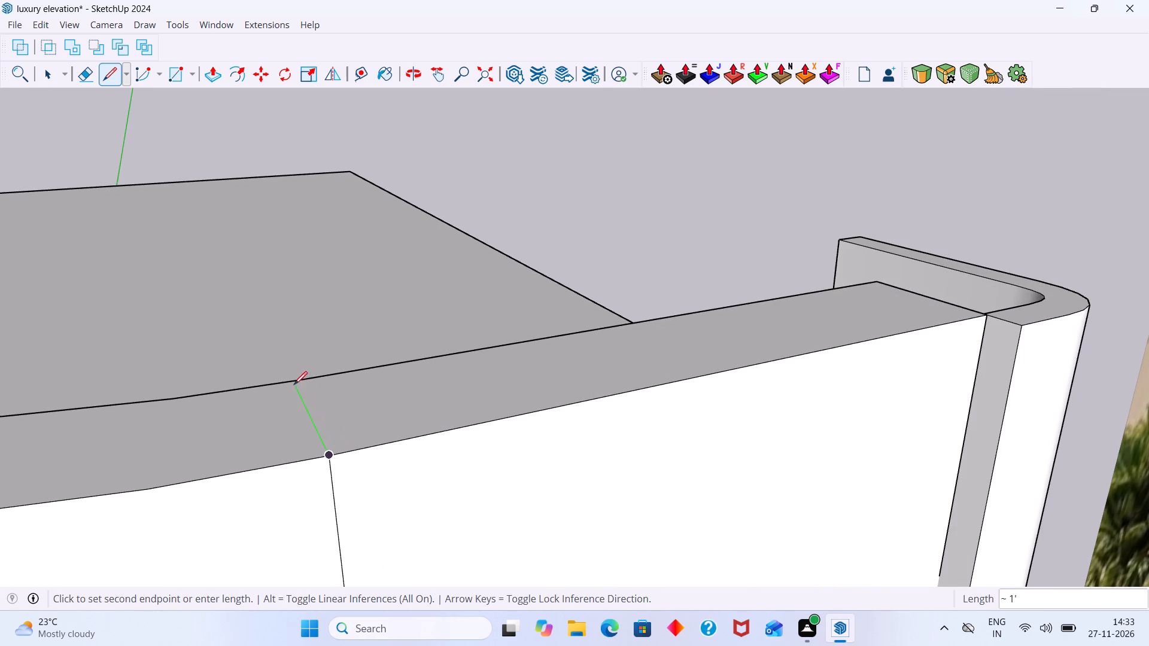
key(space)
click(321, 400)
drag(321, 400, 323, 408)
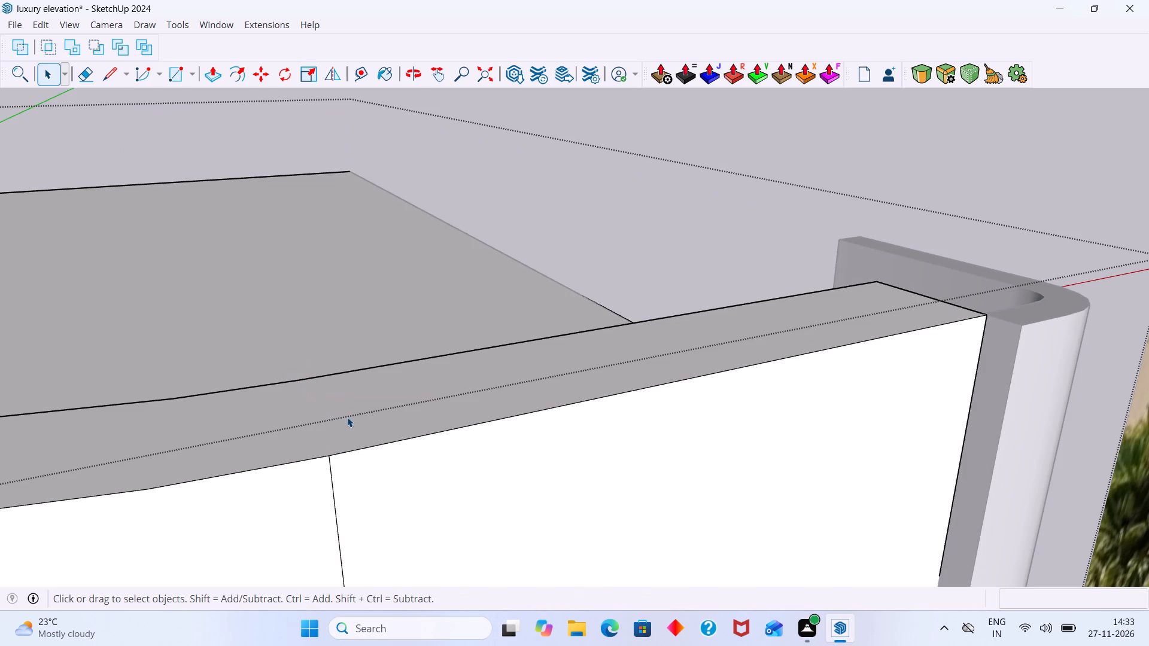
click(346, 417)
key(l)
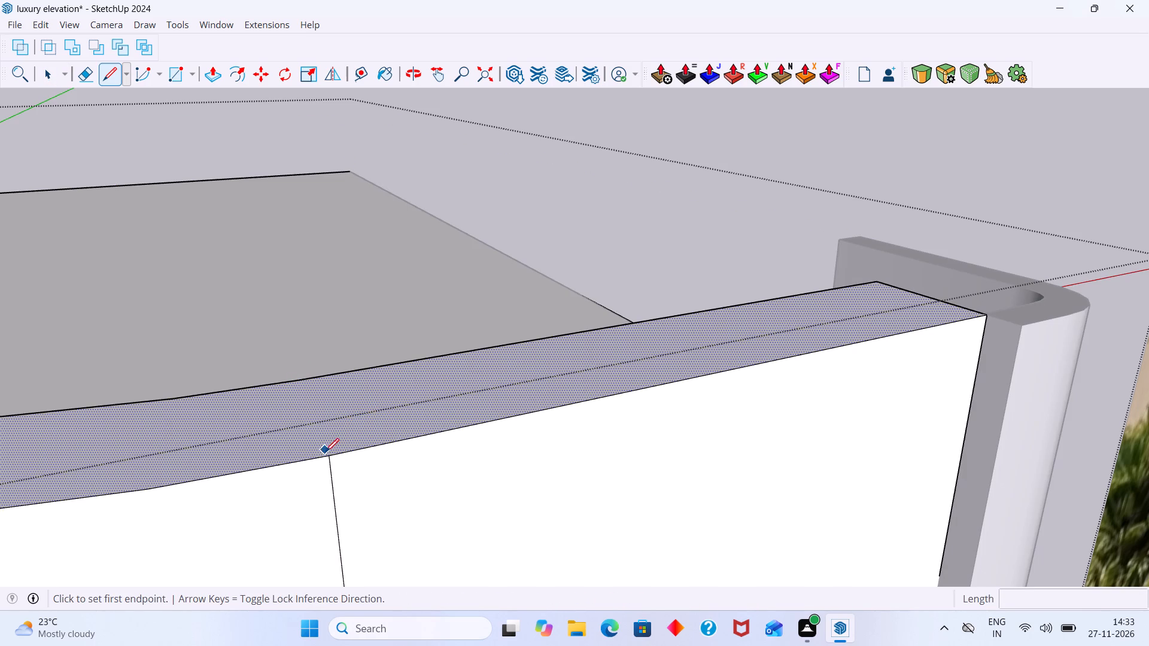
click(330, 456)
click(279, 380)
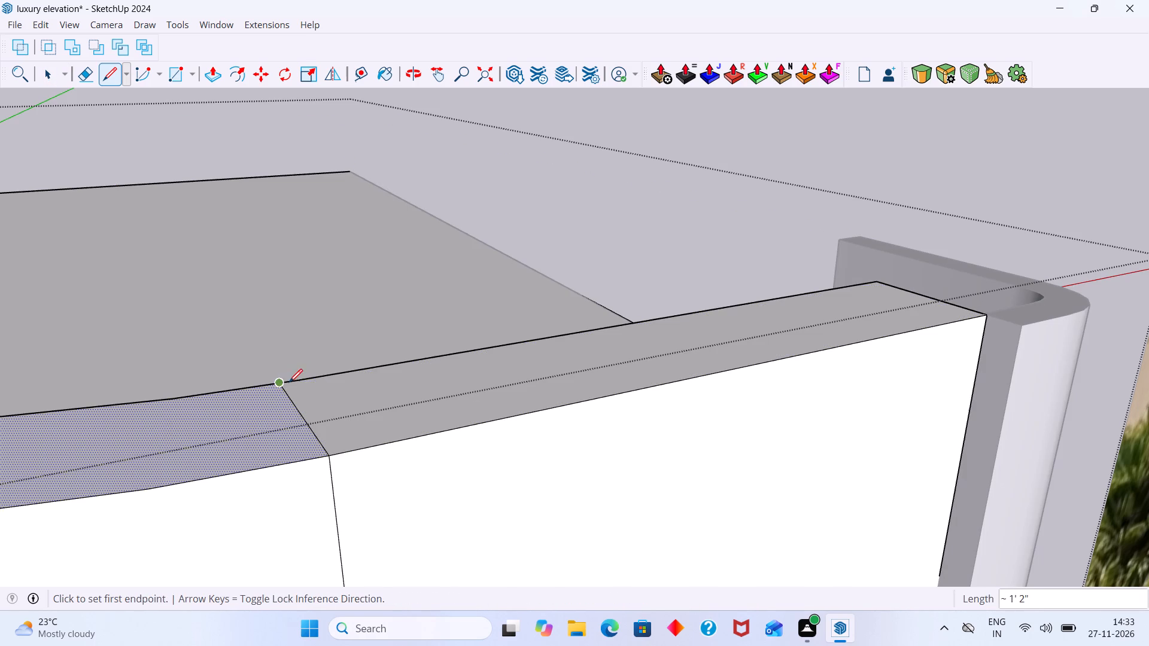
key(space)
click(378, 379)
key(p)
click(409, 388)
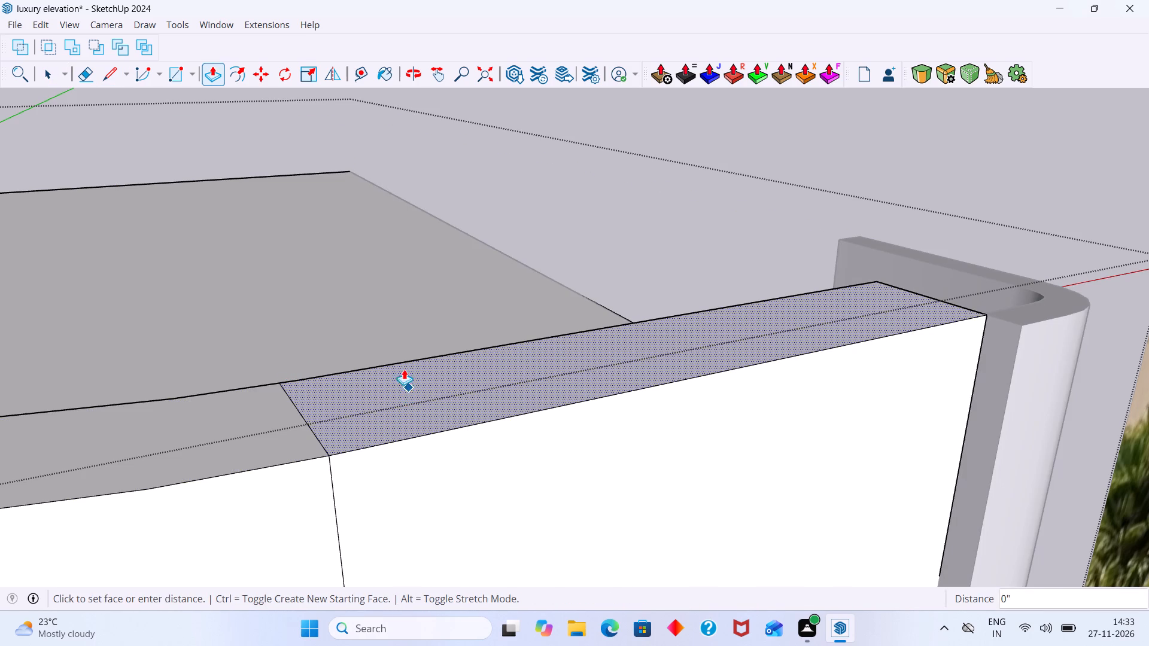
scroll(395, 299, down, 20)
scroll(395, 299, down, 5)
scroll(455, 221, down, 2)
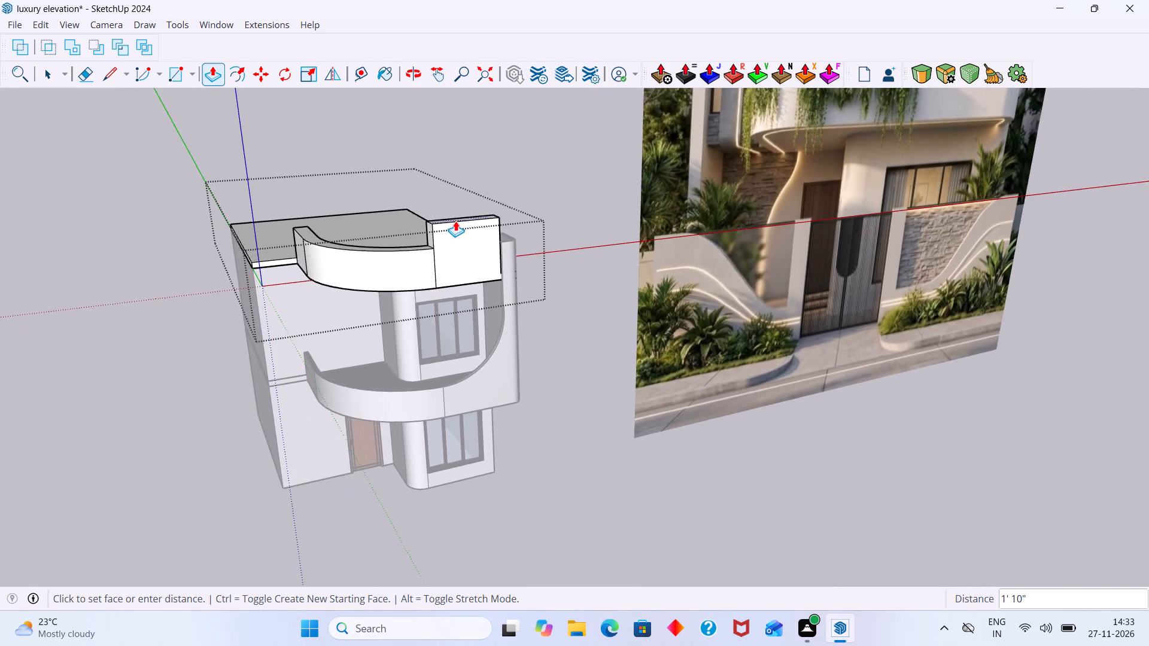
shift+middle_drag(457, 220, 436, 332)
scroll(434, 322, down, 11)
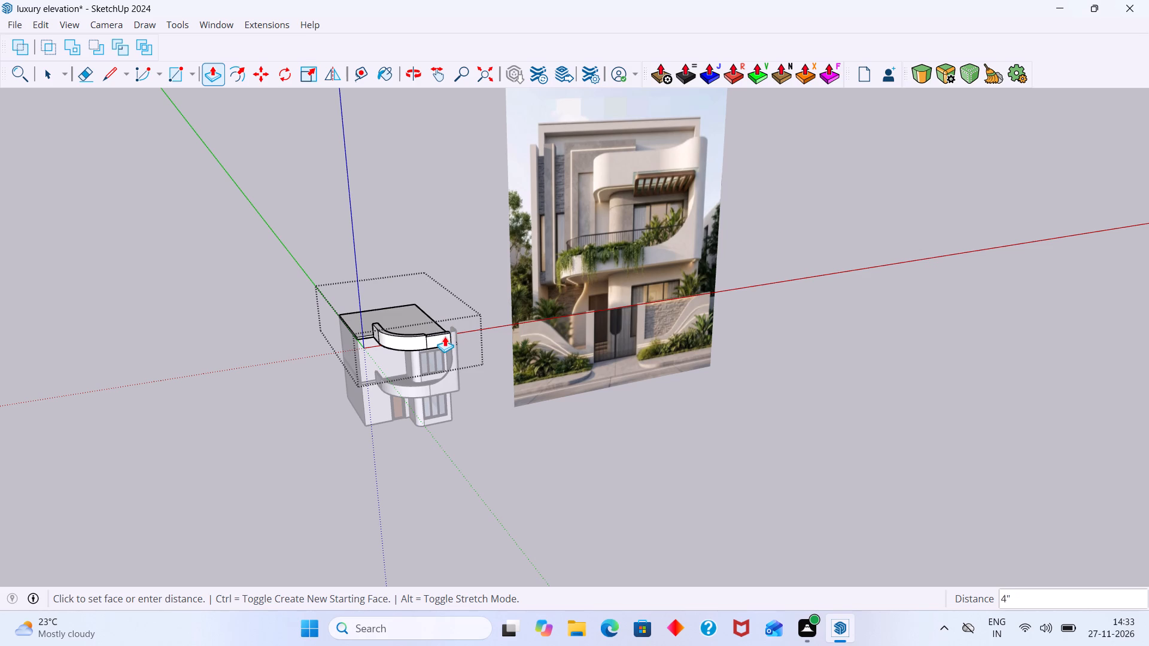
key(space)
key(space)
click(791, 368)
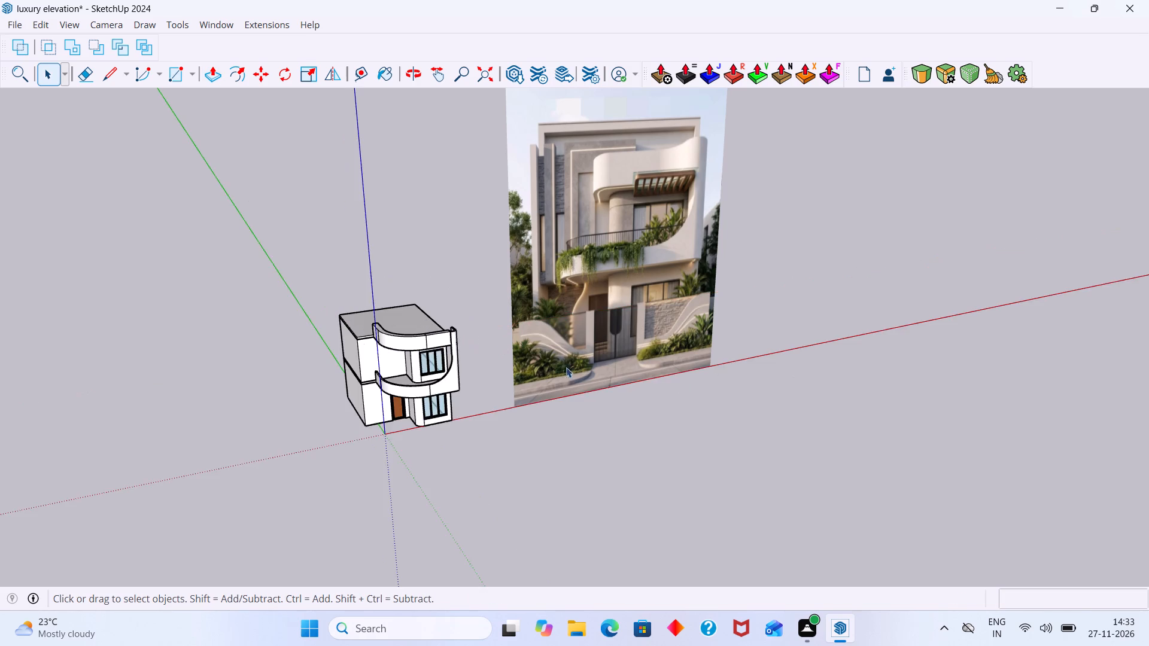
Examine the parapet's straight section and the corner wall beside it from several angles, comparing them with the reference image.
scroll(514, 336, up, 20)
scroll(514, 336, up, 1)
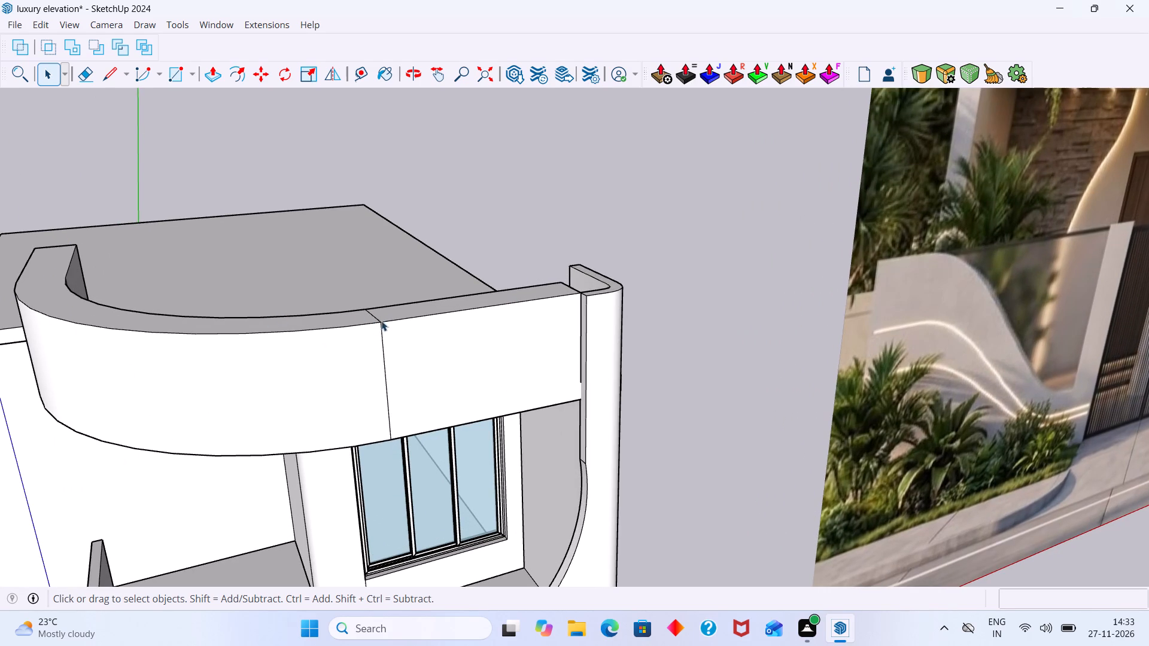
scroll(536, 278, down, 5)
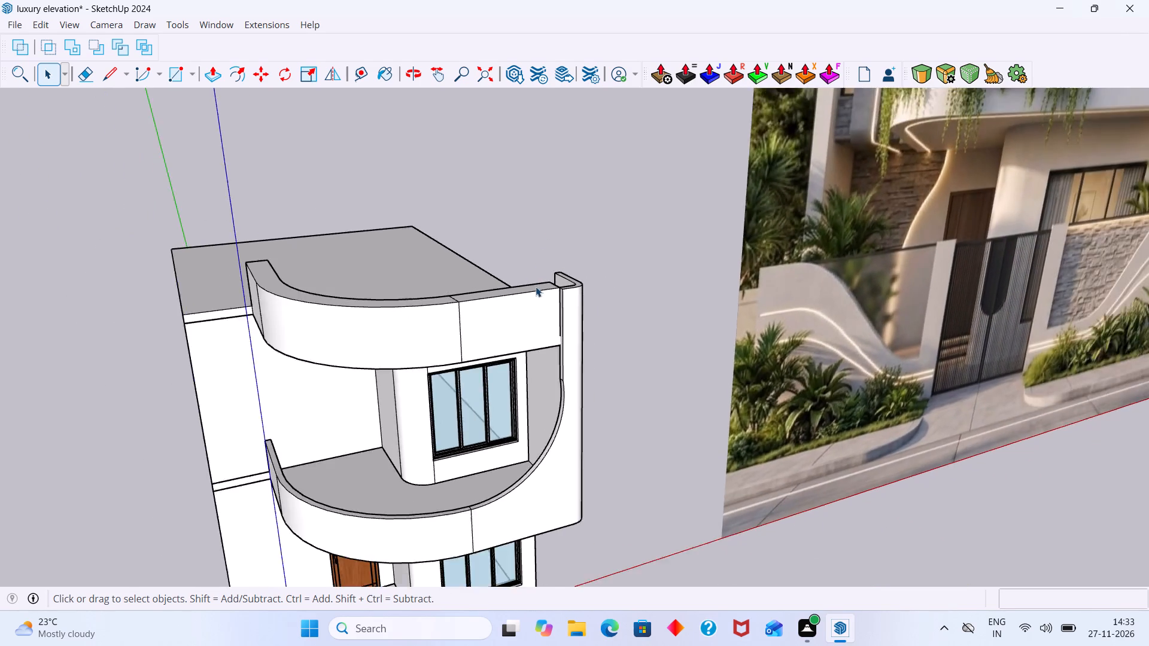
scroll(536, 287, down, 6)
middle_drag(517, 297, 534, 298)
scroll(515, 301, up, 5)
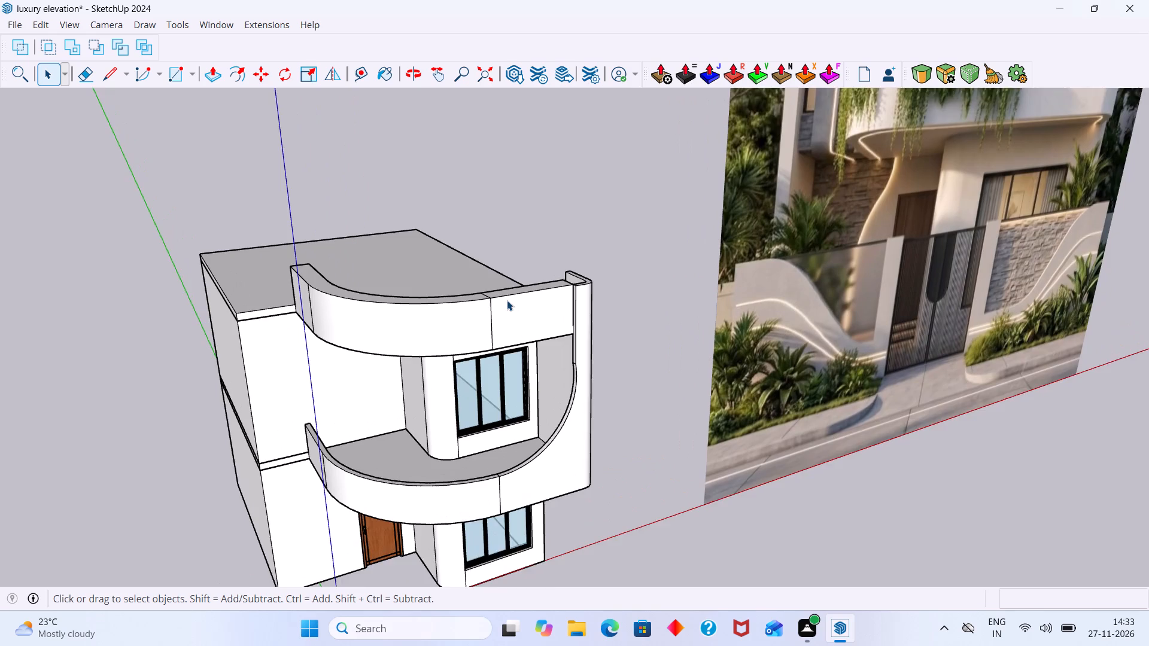
scroll(487, 298, up, 4)
scroll(474, 303, down, 2)
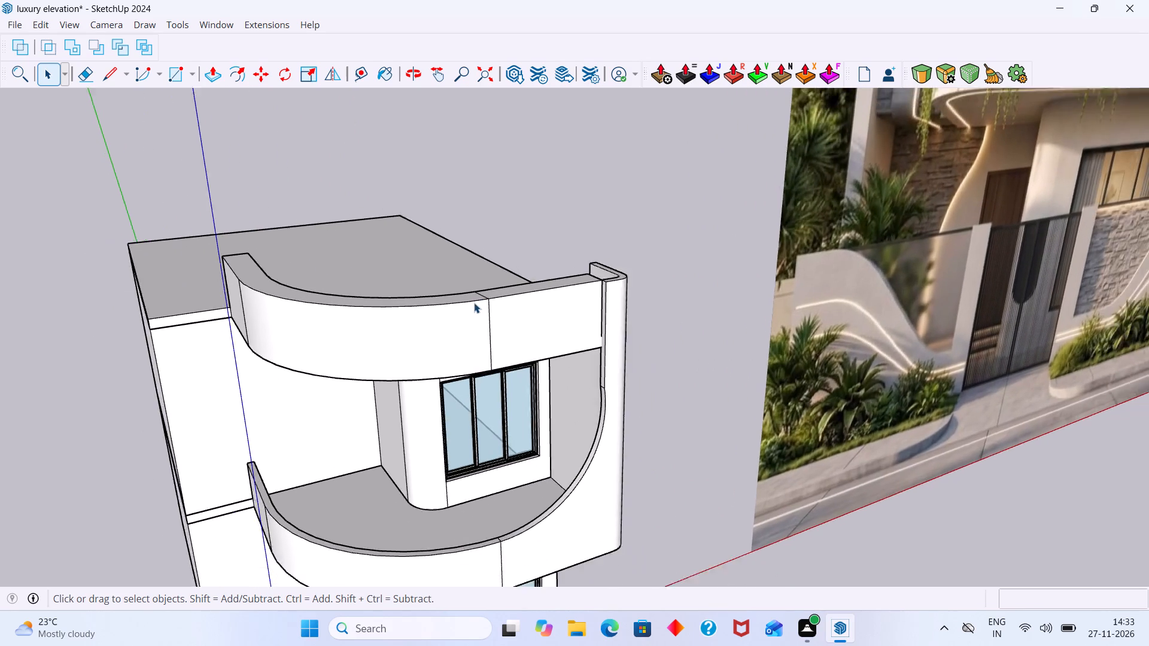
scroll(474, 303, down, 13)
shift+middle_drag(475, 307, 385, 474)
scroll(416, 443, down, 2)
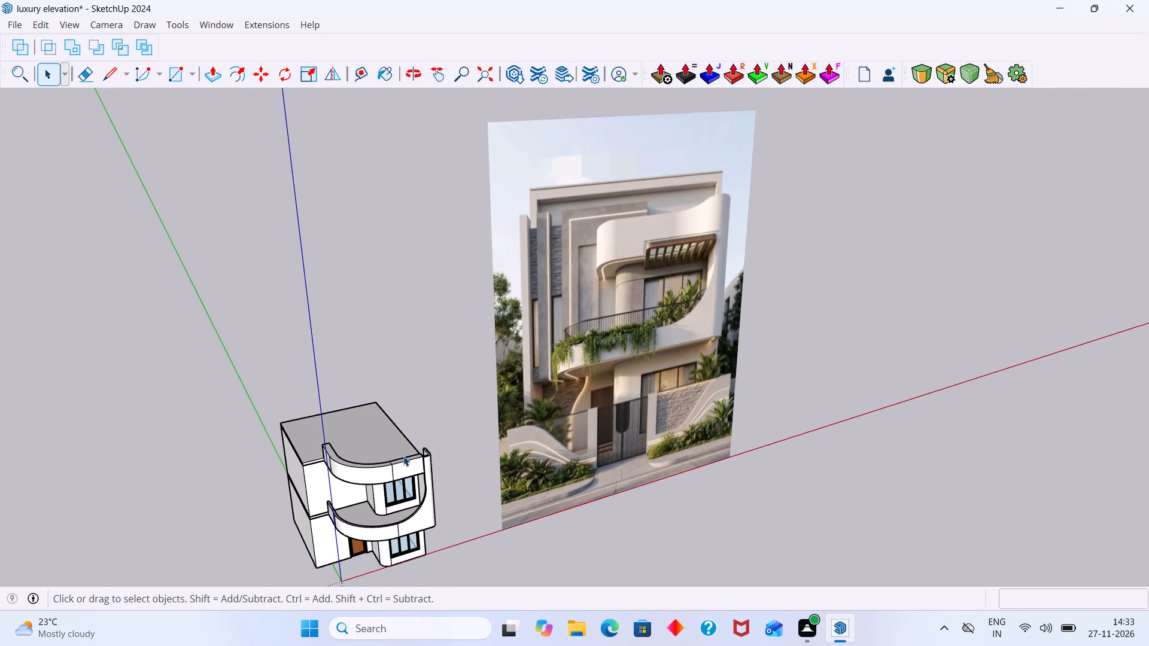
scroll(403, 456, up, 6)
middle_drag(402, 471, 381, 429)
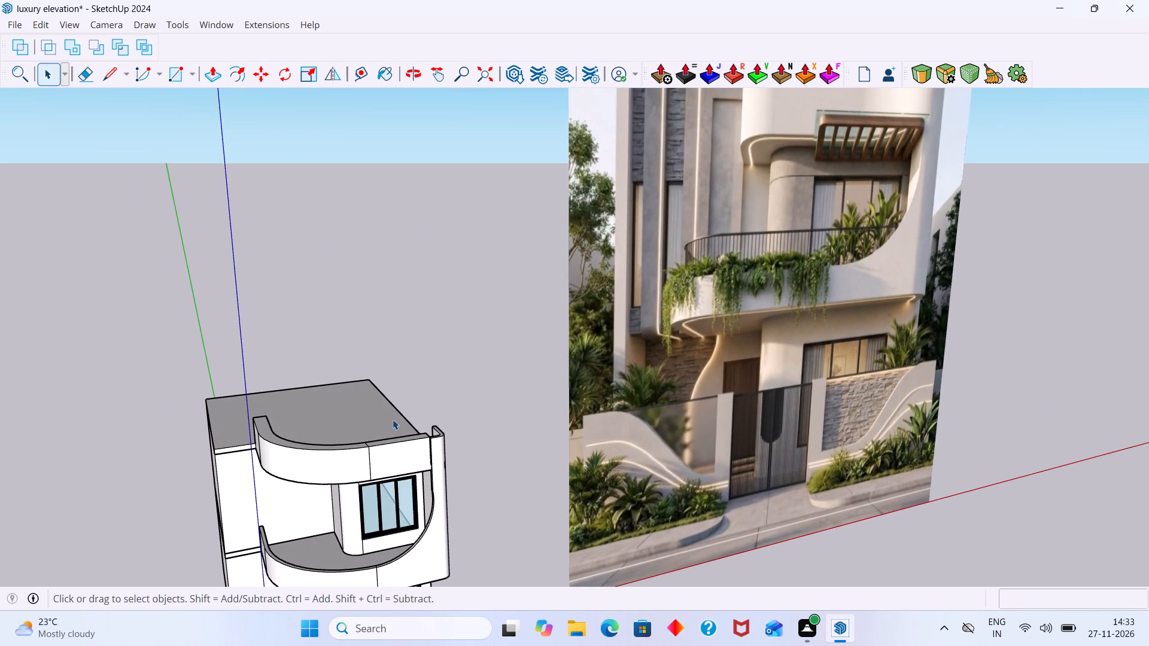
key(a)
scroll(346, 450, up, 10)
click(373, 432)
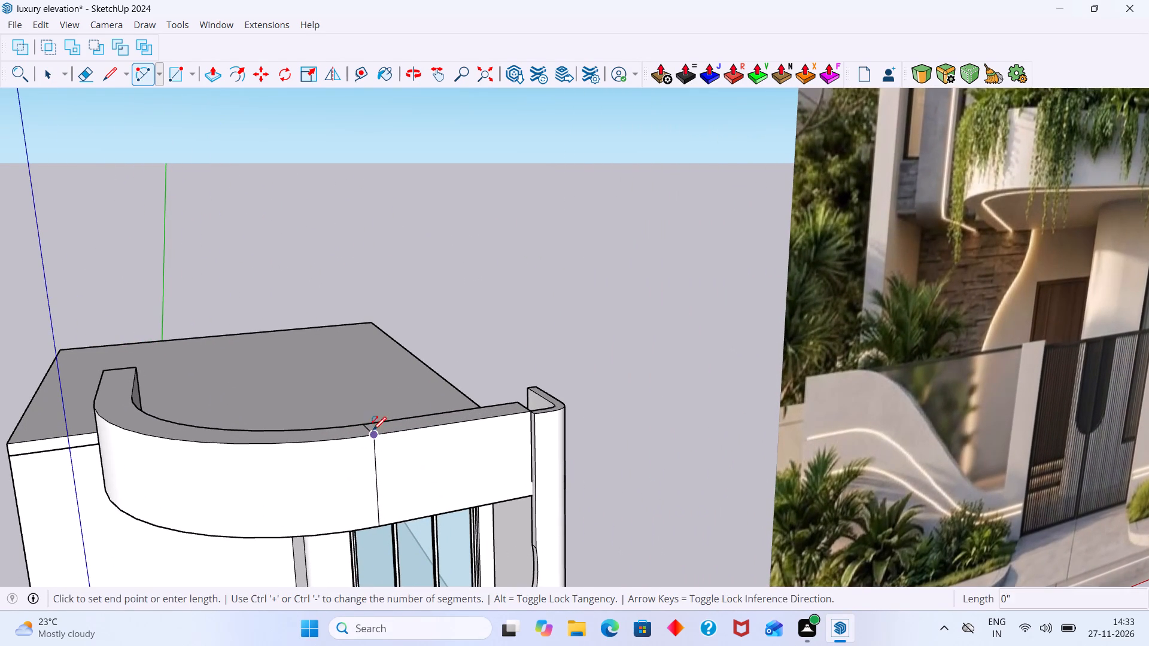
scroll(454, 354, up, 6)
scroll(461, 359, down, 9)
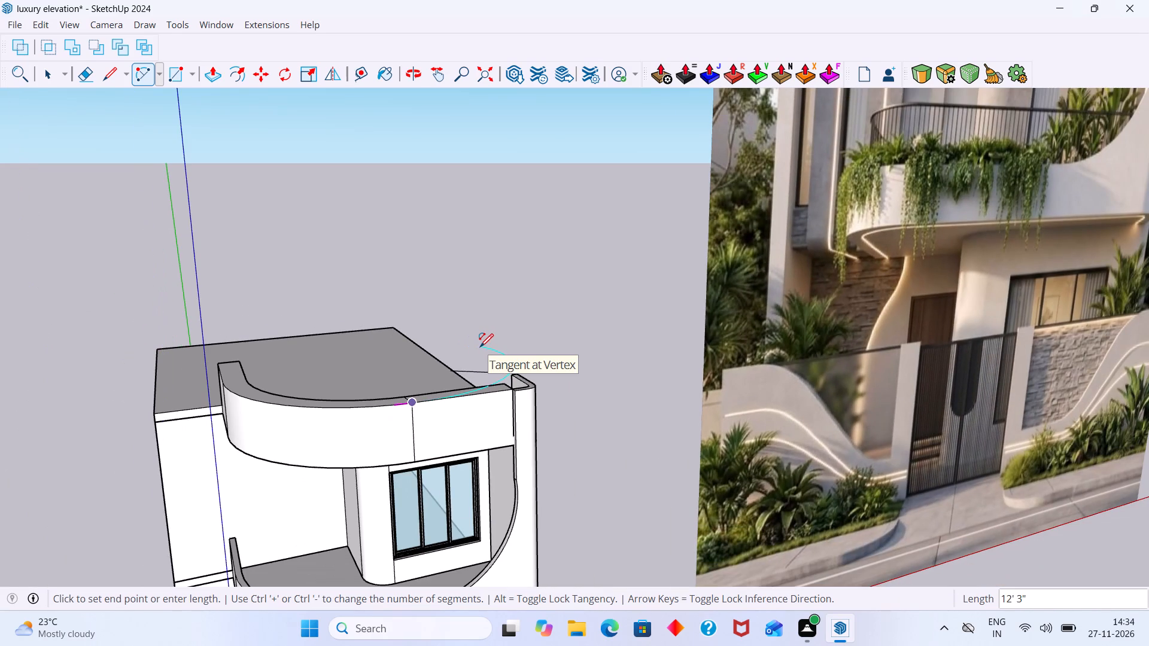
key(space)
Inside the roof slab group, push/pull the top face of the parapet's straight section upward so it rises above the corner wall.
scroll(464, 396, up, 5)
middle_drag(428, 402, 432, 505)
scroll(408, 460, up, 5)
click(408, 453)
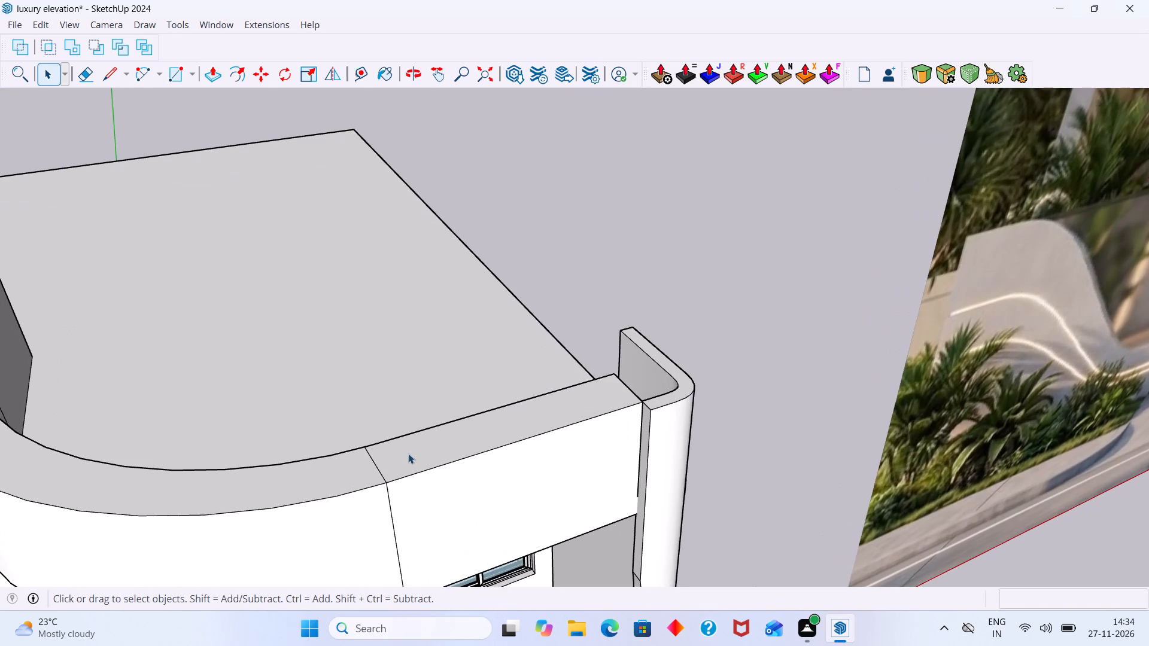
double_click(407, 447)
click(426, 453)
key(p)
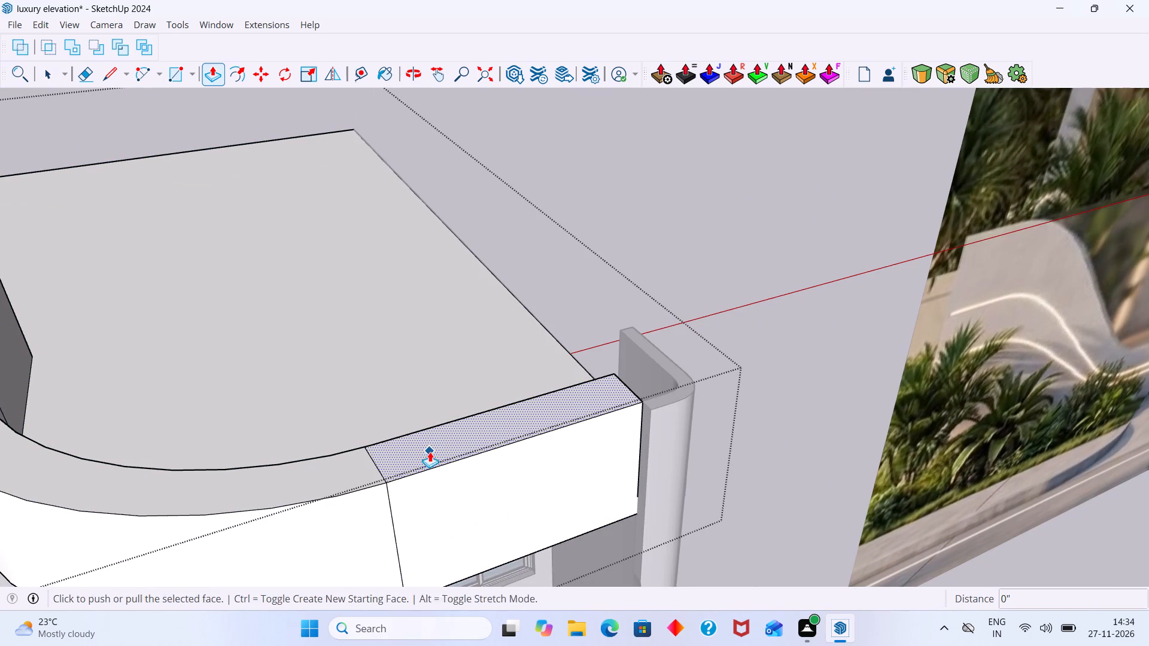
click(428, 438)
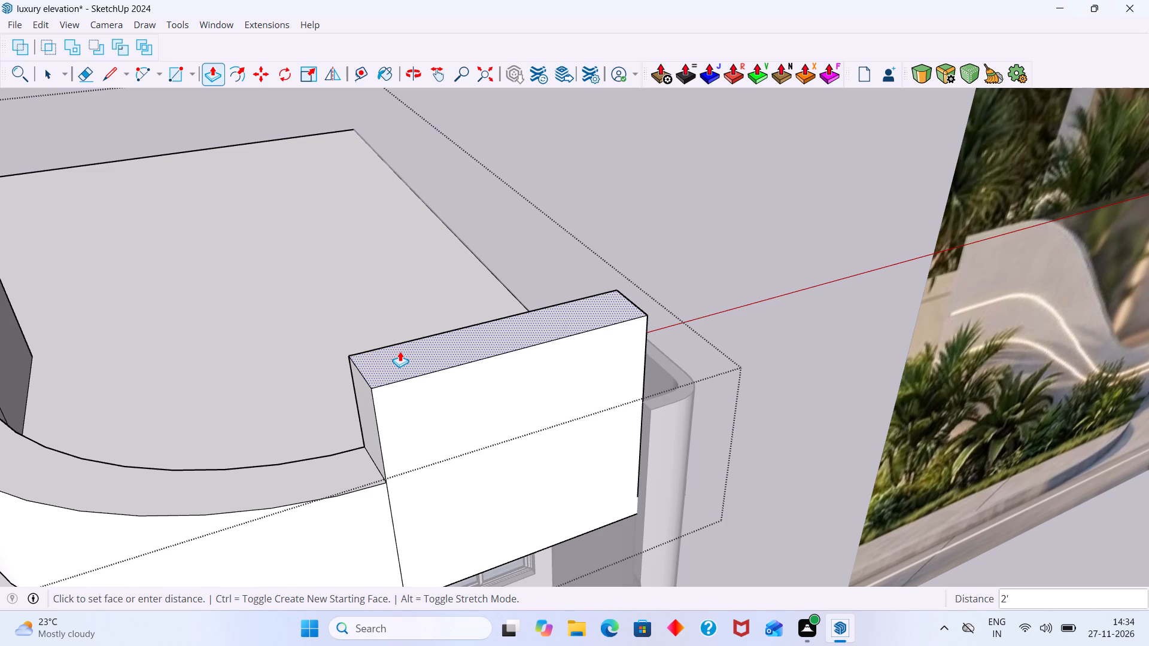
click(405, 364)
key(space)
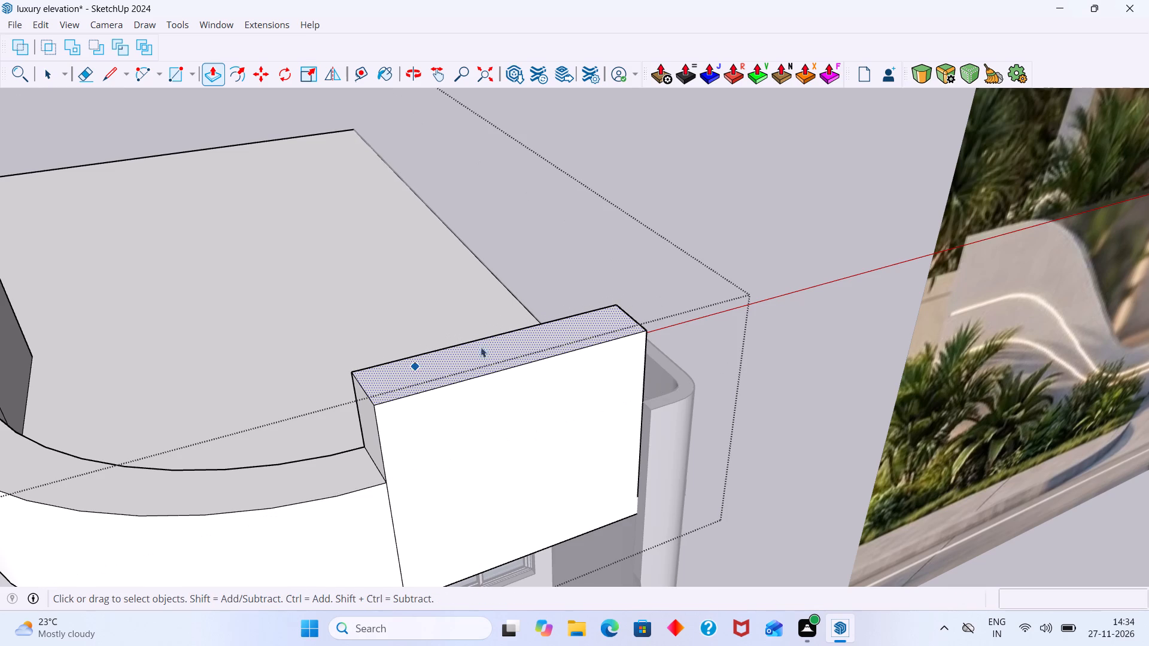
Compare the raised straight section of the parapet with the upper curved parapet in the reference image.
click(696, 218)
scroll(743, 197, down, 11)
middle_drag(731, 236, 670, 209)
scroll(664, 229, down, 1)
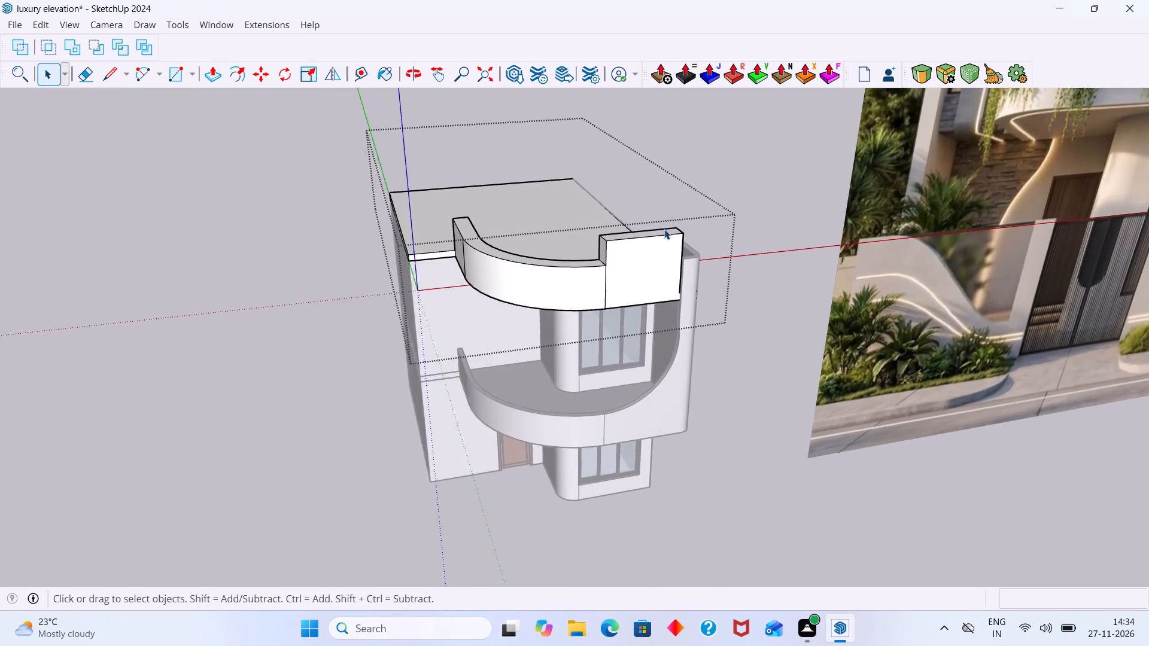
scroll(664, 229, down, 3)
shift+middle_drag(655, 263, 588, 465)
middle_drag(573, 425, 560, 316)
scroll(562, 315, down, 8)
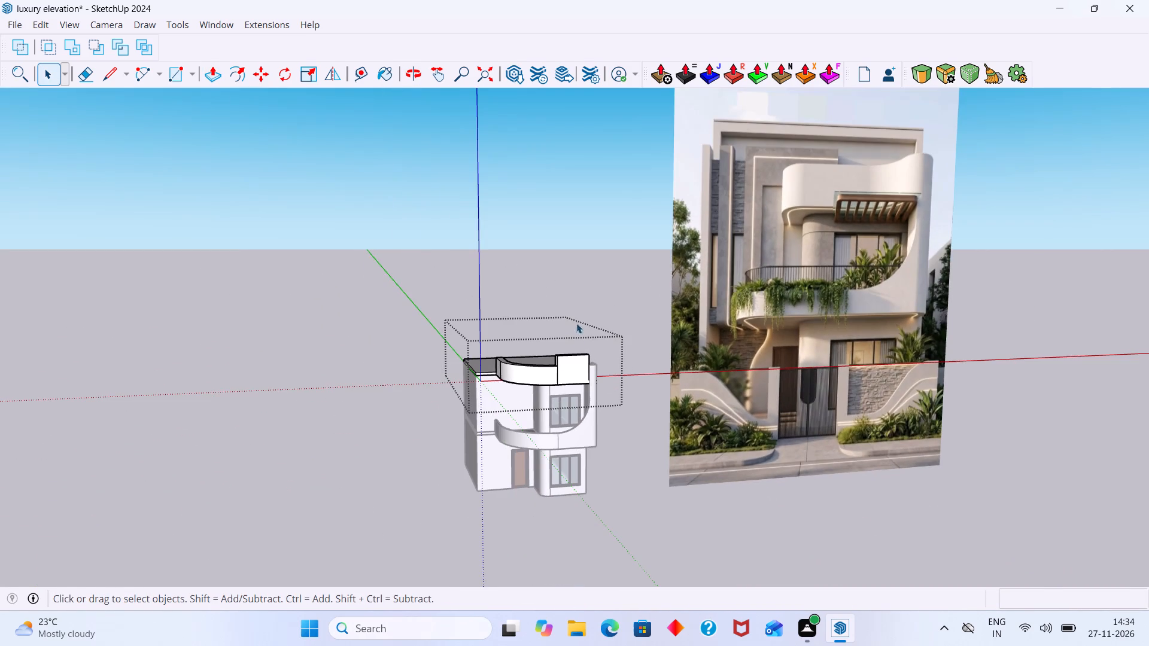
middle_drag(575, 340, 609, 331)
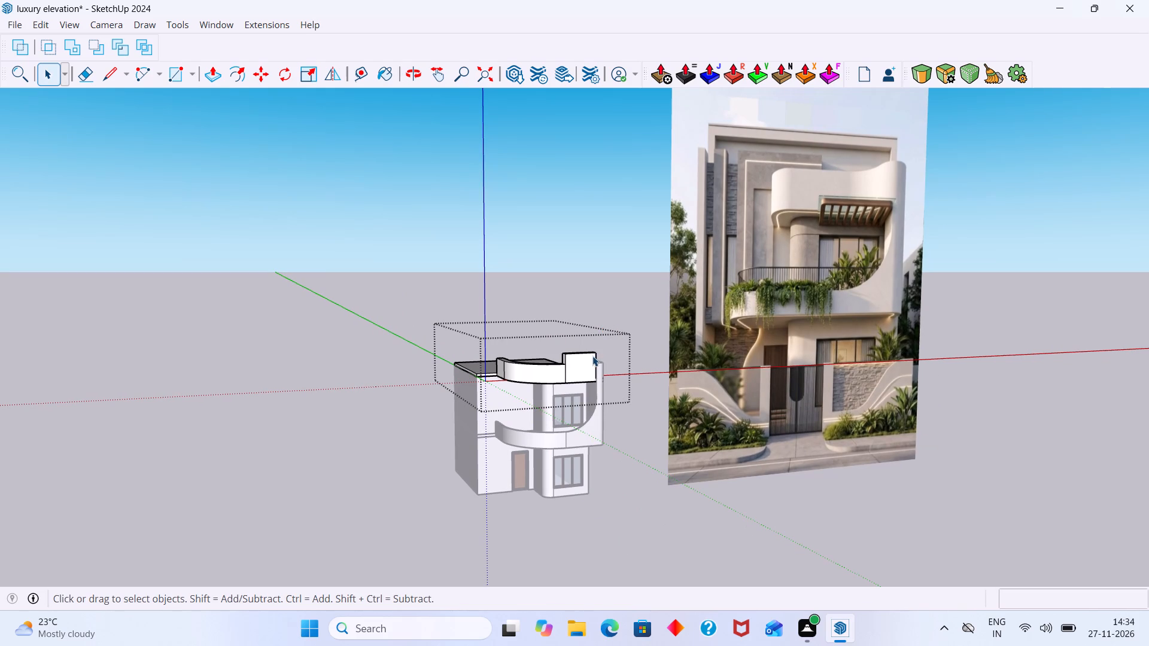
Draw an arc about 2' 3" long on the raised block's front face, starting tangent to the curved parapet's top edge at the seam.
scroll(633, 374, up, 13)
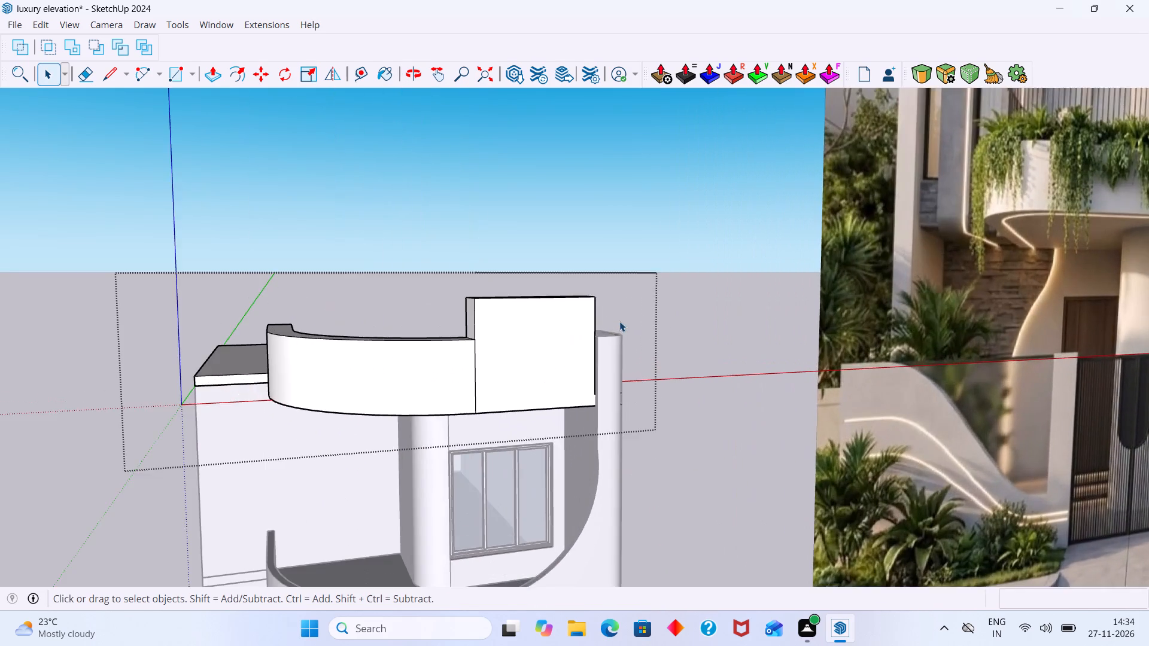
middle_drag(619, 322, 604, 452)
scroll(490, 417, up, 4)
middle_drag(530, 422, 556, 363)
key(a)
scroll(524, 387, up, 6)
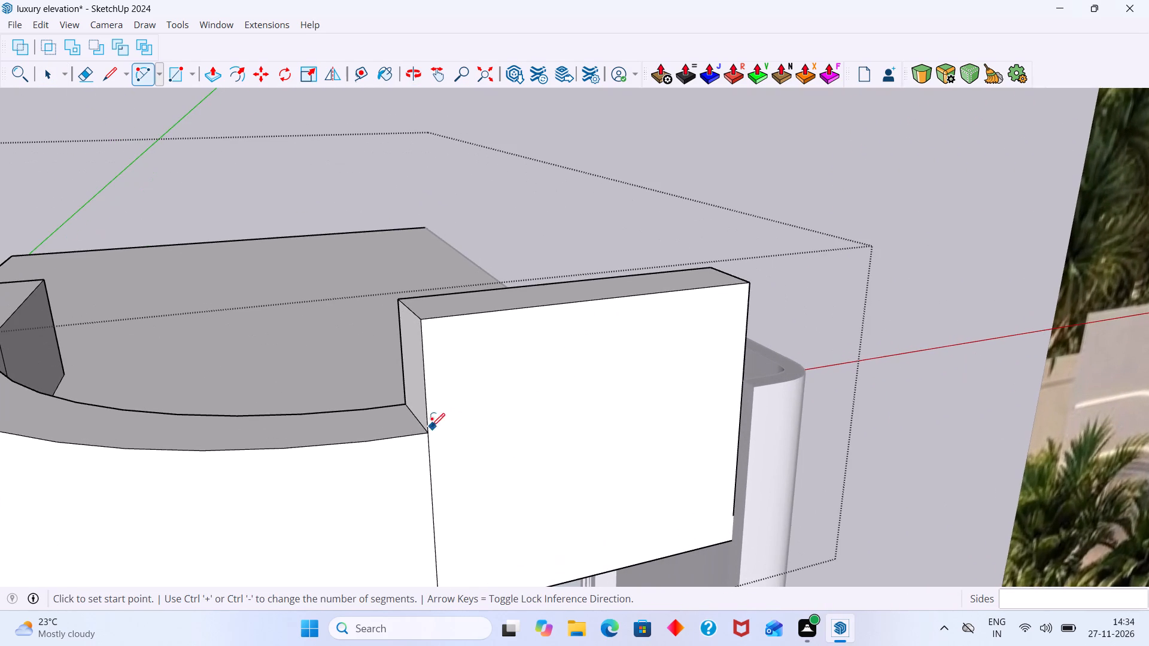
click(430, 429)
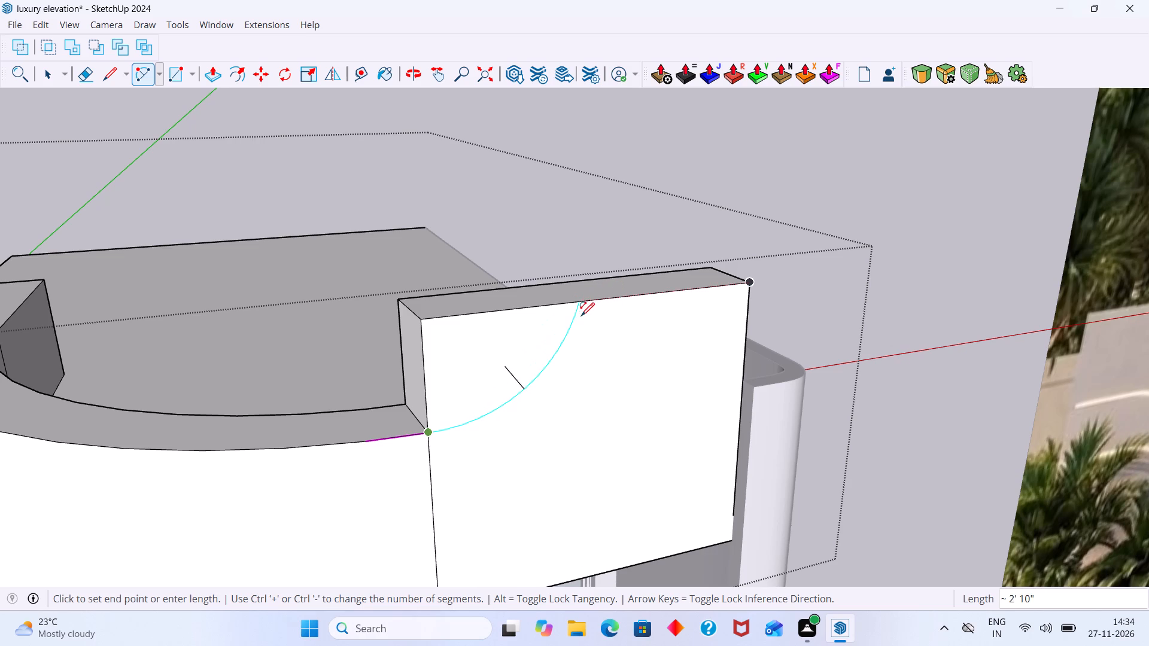
scroll(591, 313, up, 3)
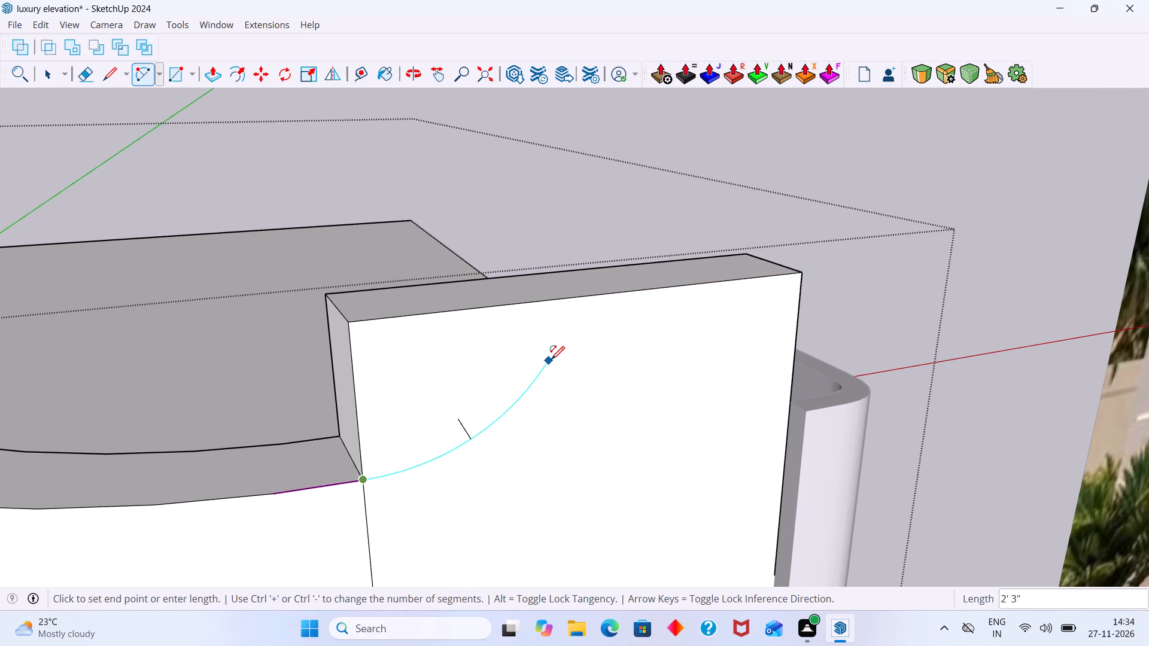
click(551, 359)
click(551, 359)
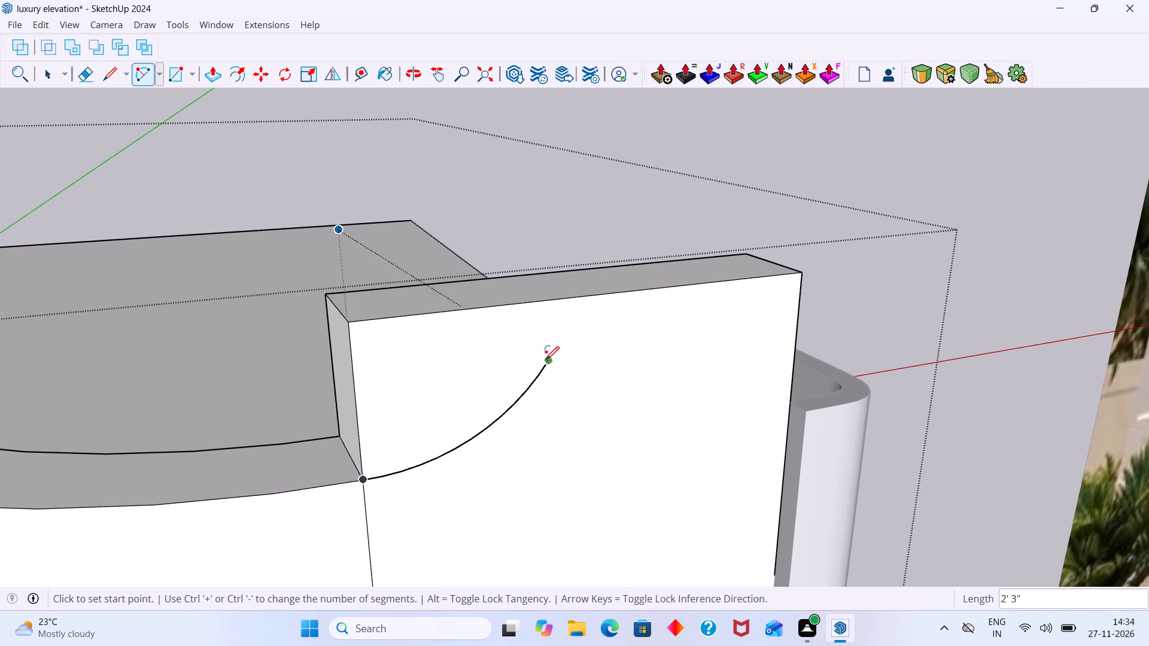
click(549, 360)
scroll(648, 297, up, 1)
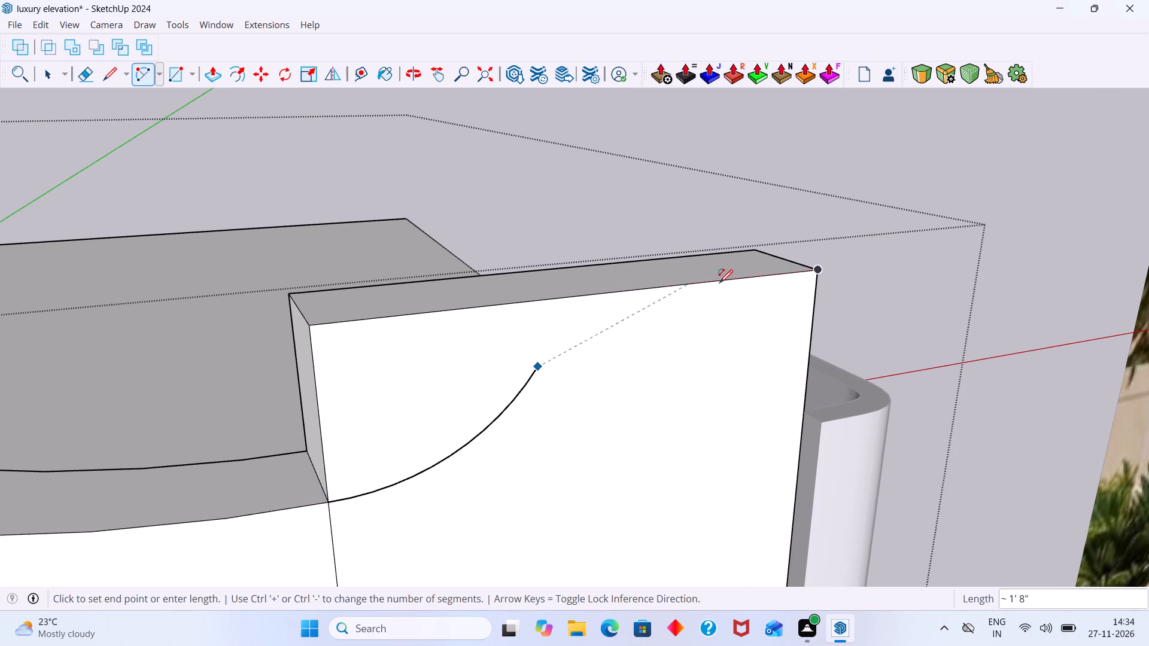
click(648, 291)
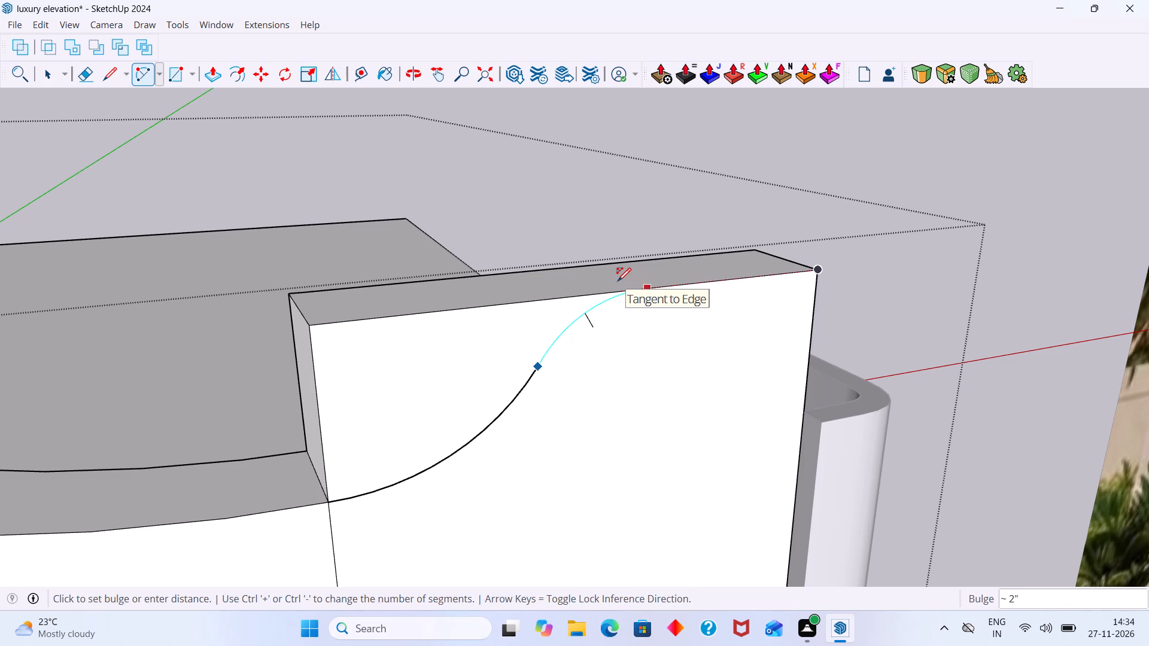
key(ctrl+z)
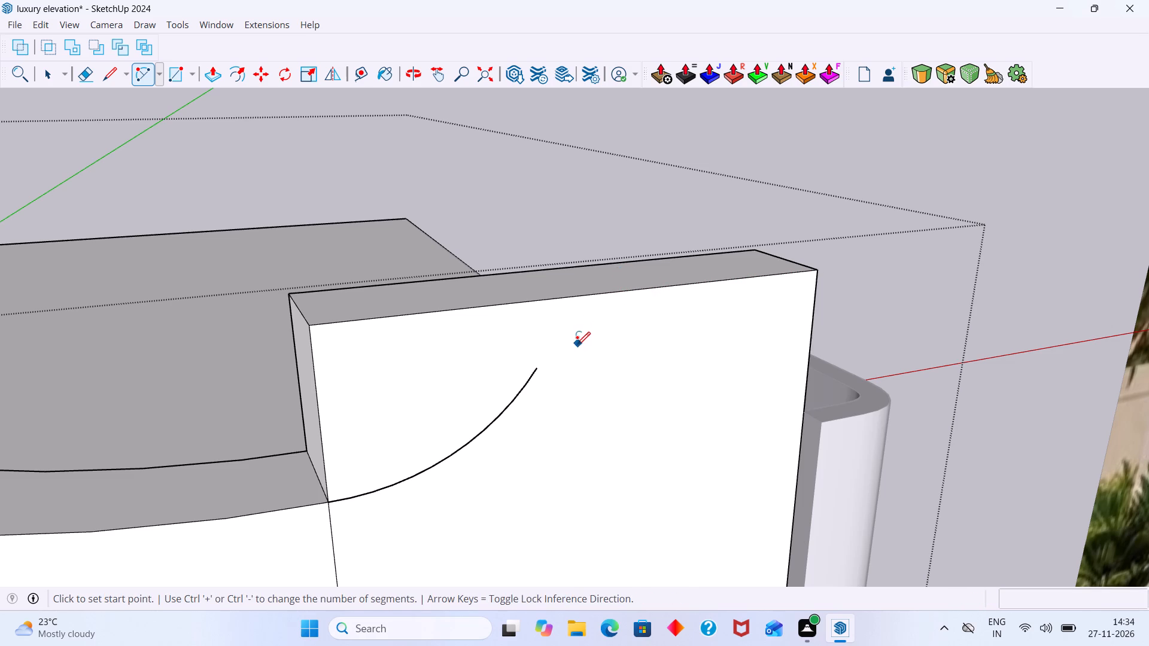
Undo the arc drawn on the raised block's front face.
key(ctrl+z)
Draw an arc with a bulge of about 5" on the raised block's front face, starting at the seam with the curved parapet's top edge.
scroll(337, 495, down, 18)
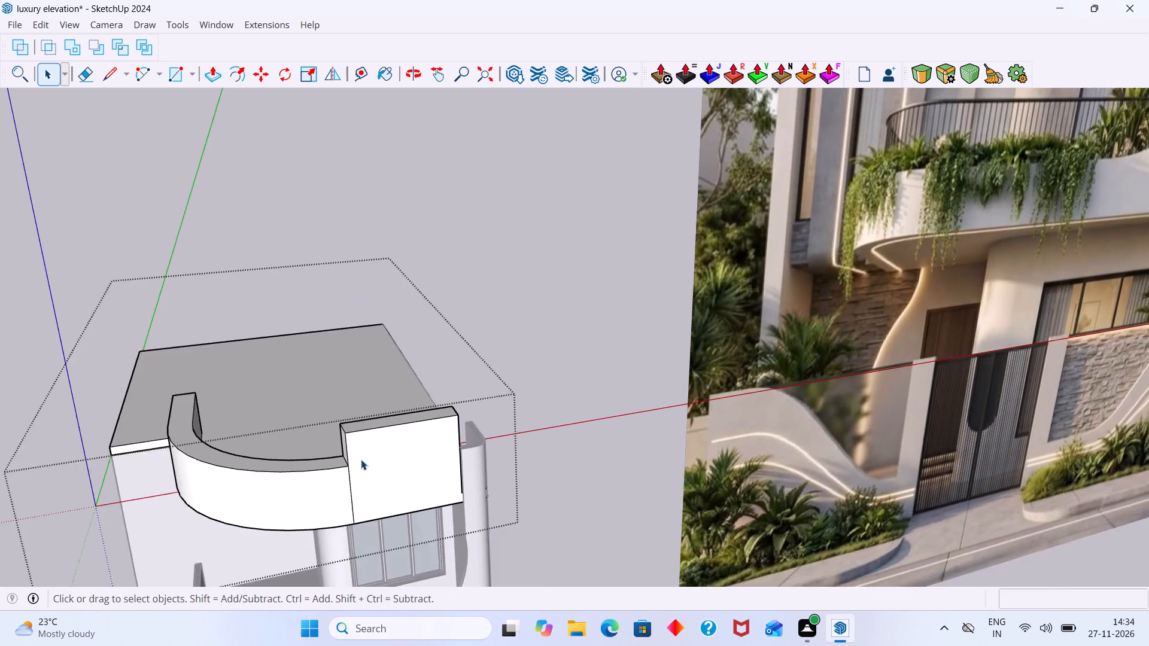
middle_drag(361, 458, 361, 415)
scroll(360, 394, up, 5)
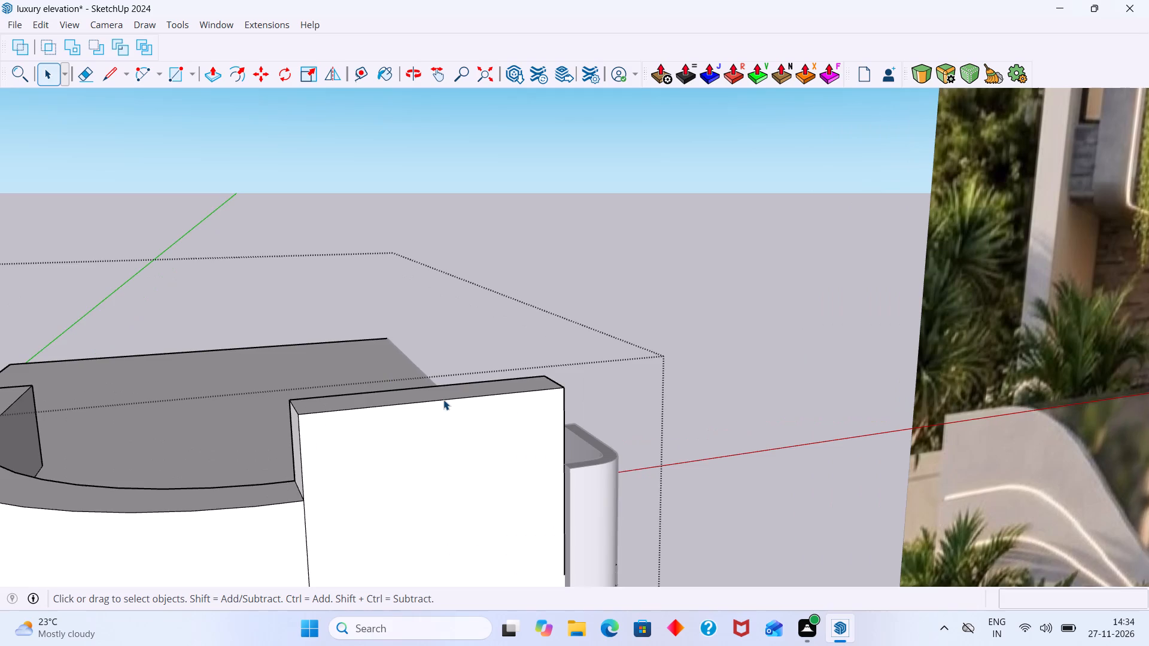
scroll(440, 401, up, 1)
key(a)
scroll(303, 484, up, 3)
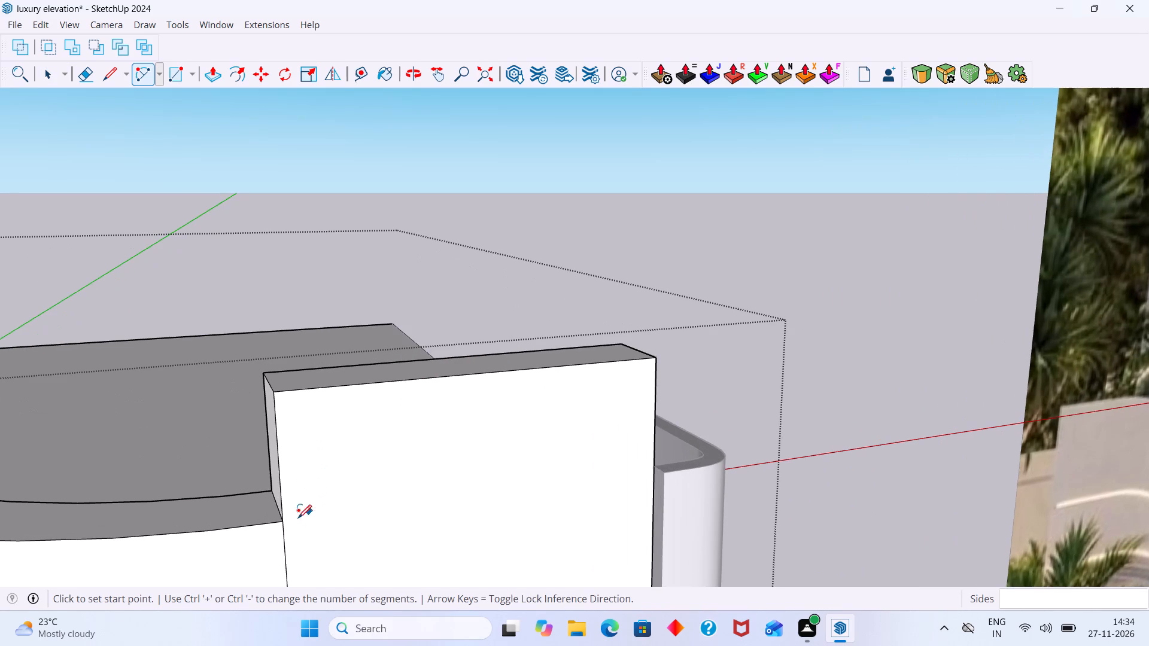
click(283, 524)
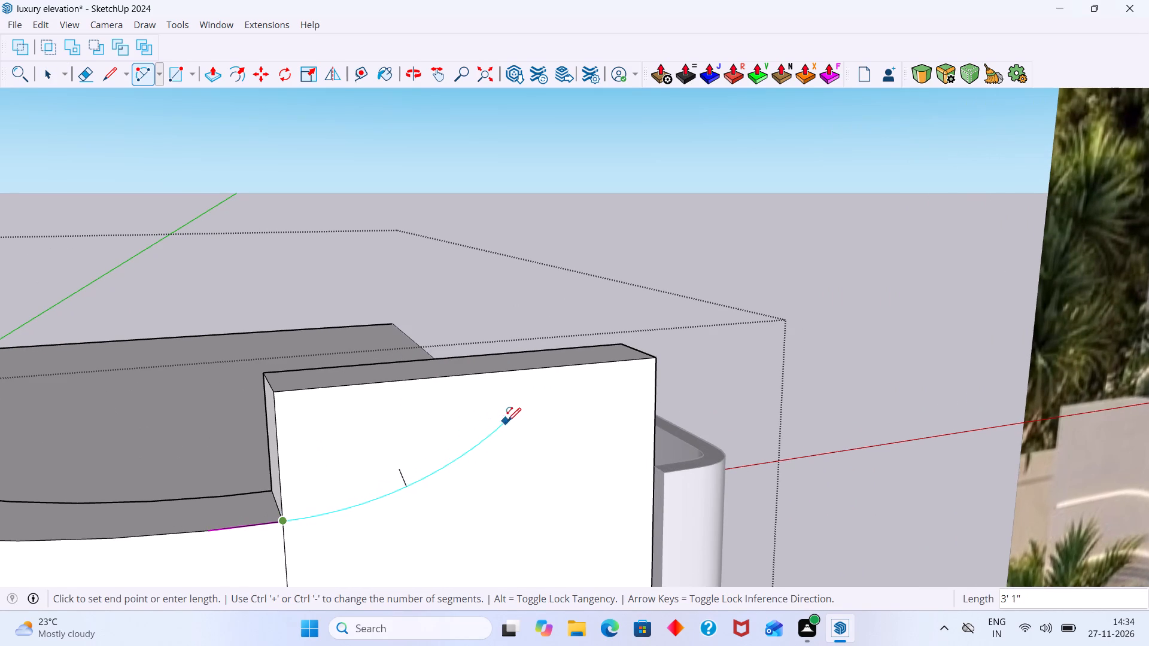
scroll(484, 417, up, 2)
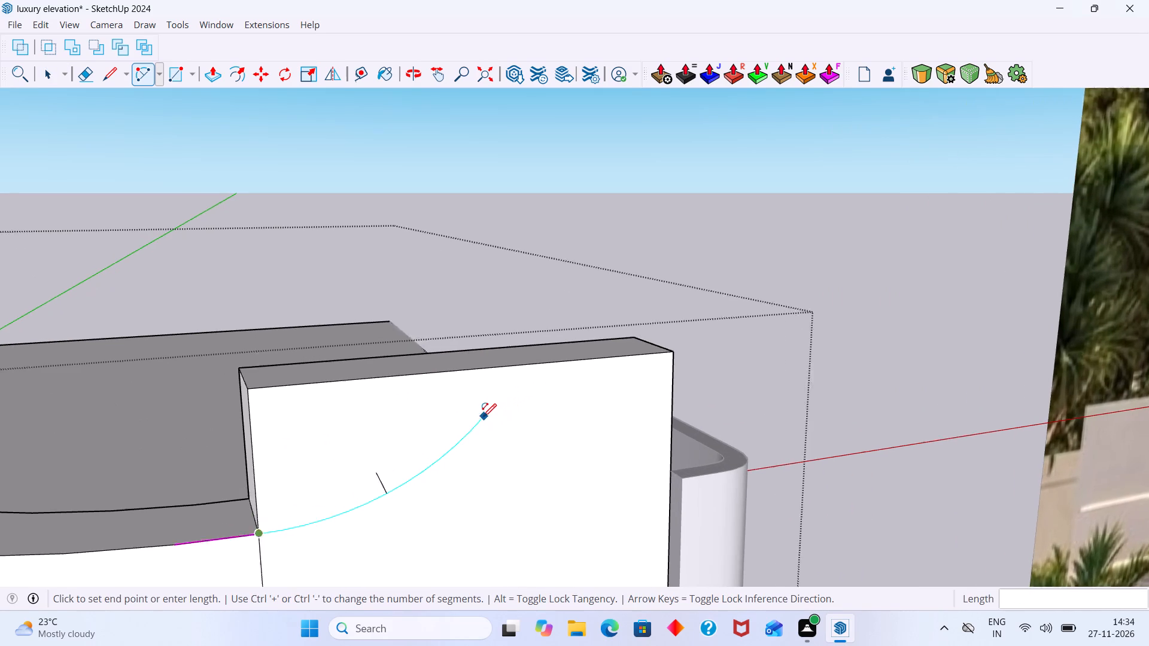
scroll(483, 417, up, 1)
click(474, 417)
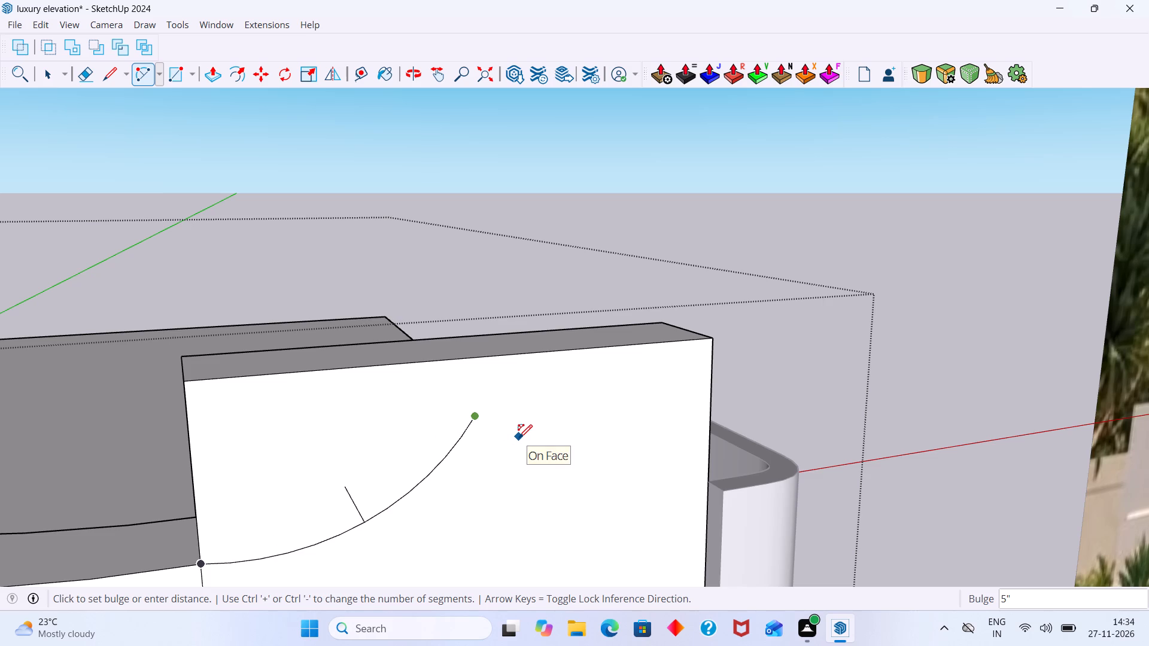
click(519, 438)
Draw a second arc about 1' 3" long from the first arc's upper end, tangent to it, to the block's top front edge.
click(476, 419)
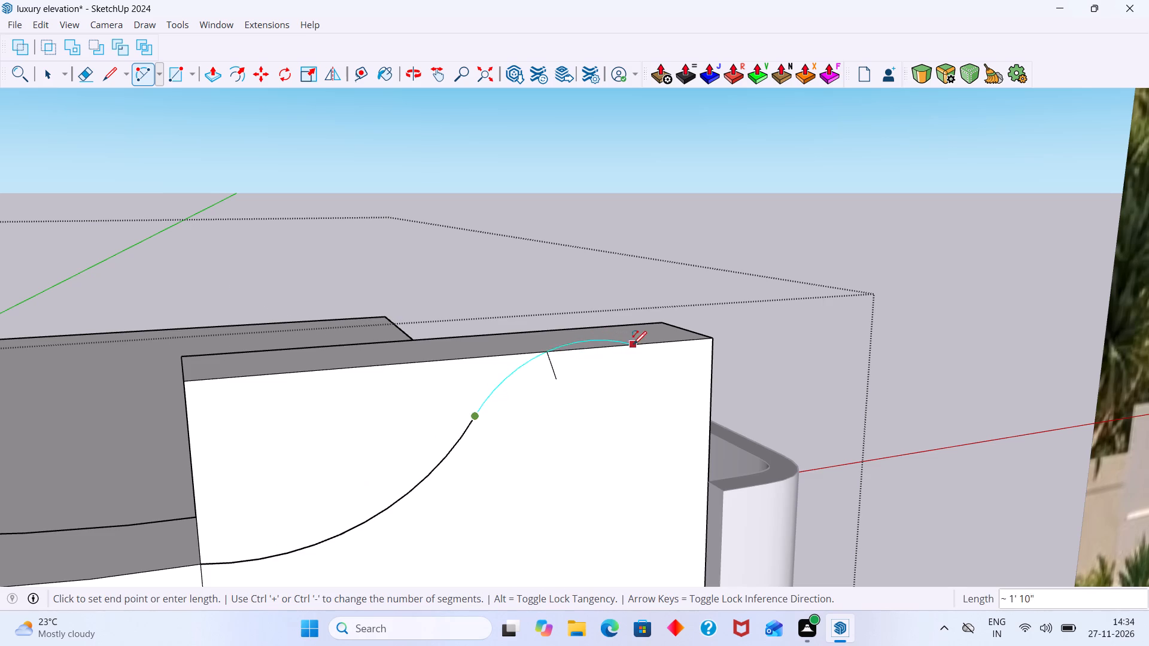
double_click(574, 351)
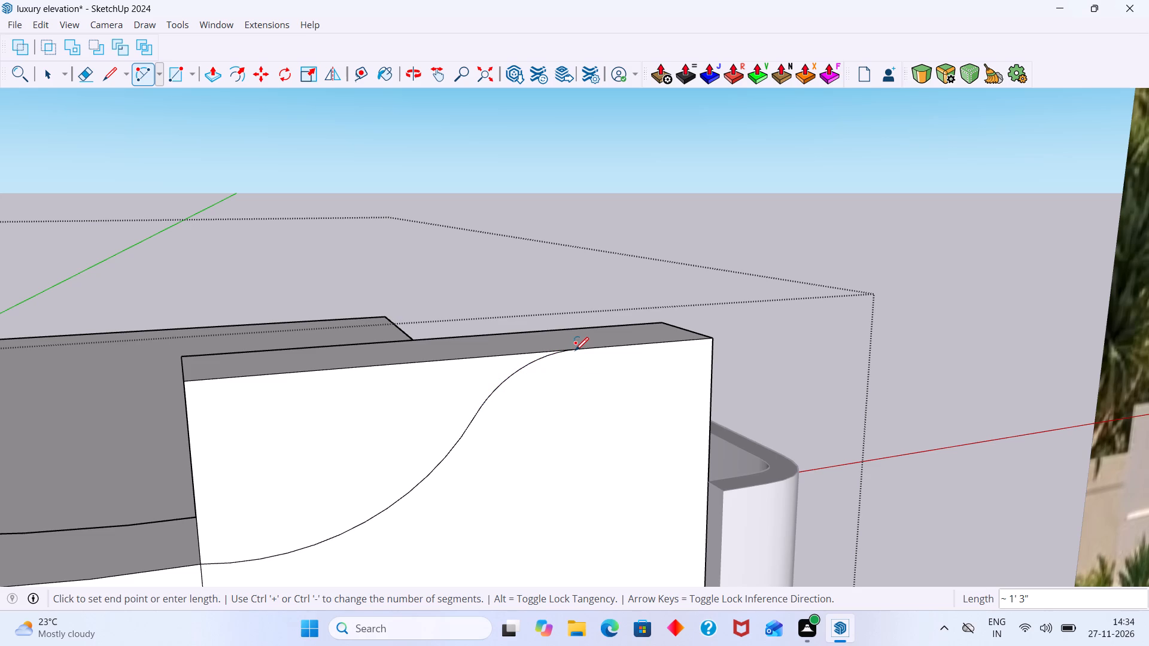
key(space)
scroll(561, 392, down, 12)
click(791, 251)
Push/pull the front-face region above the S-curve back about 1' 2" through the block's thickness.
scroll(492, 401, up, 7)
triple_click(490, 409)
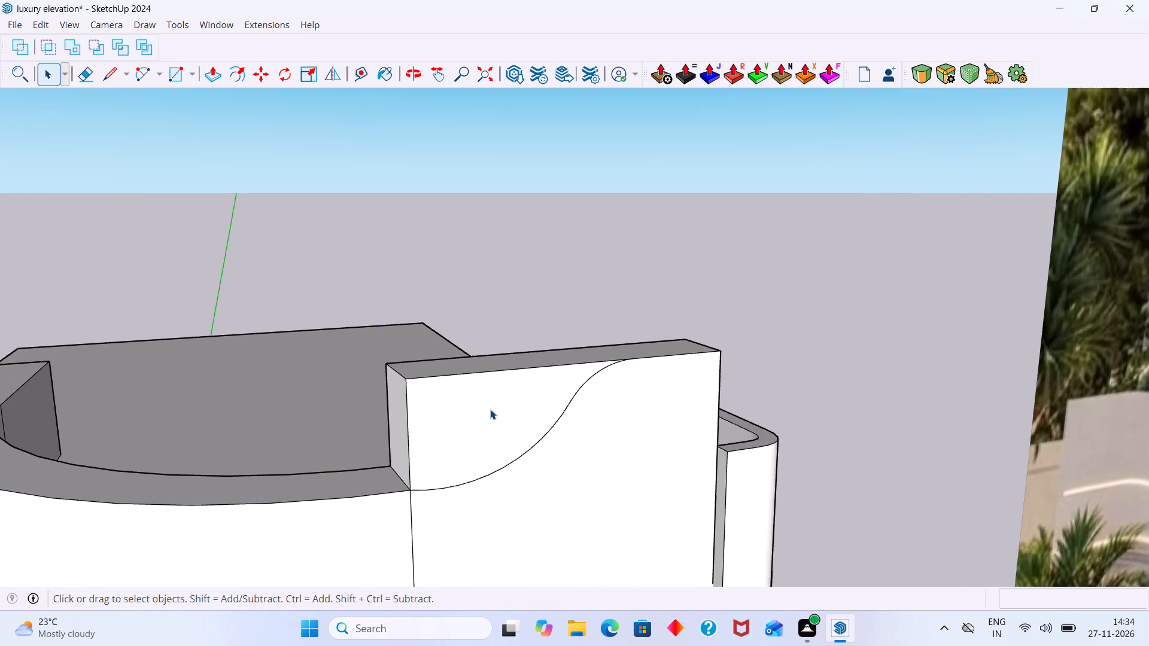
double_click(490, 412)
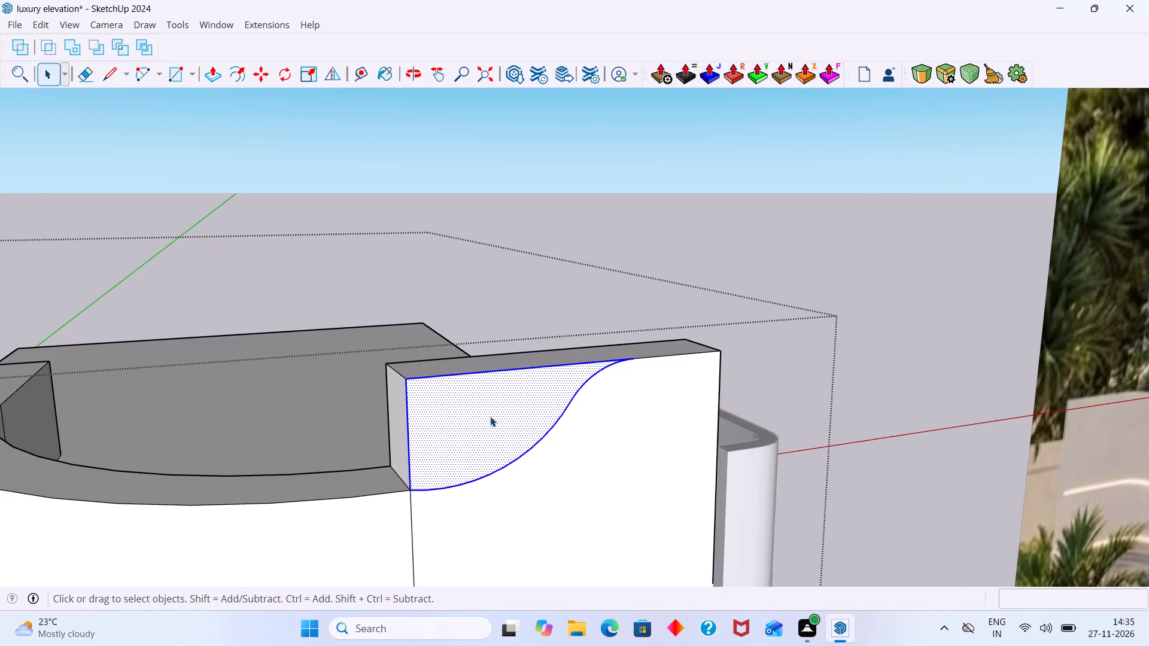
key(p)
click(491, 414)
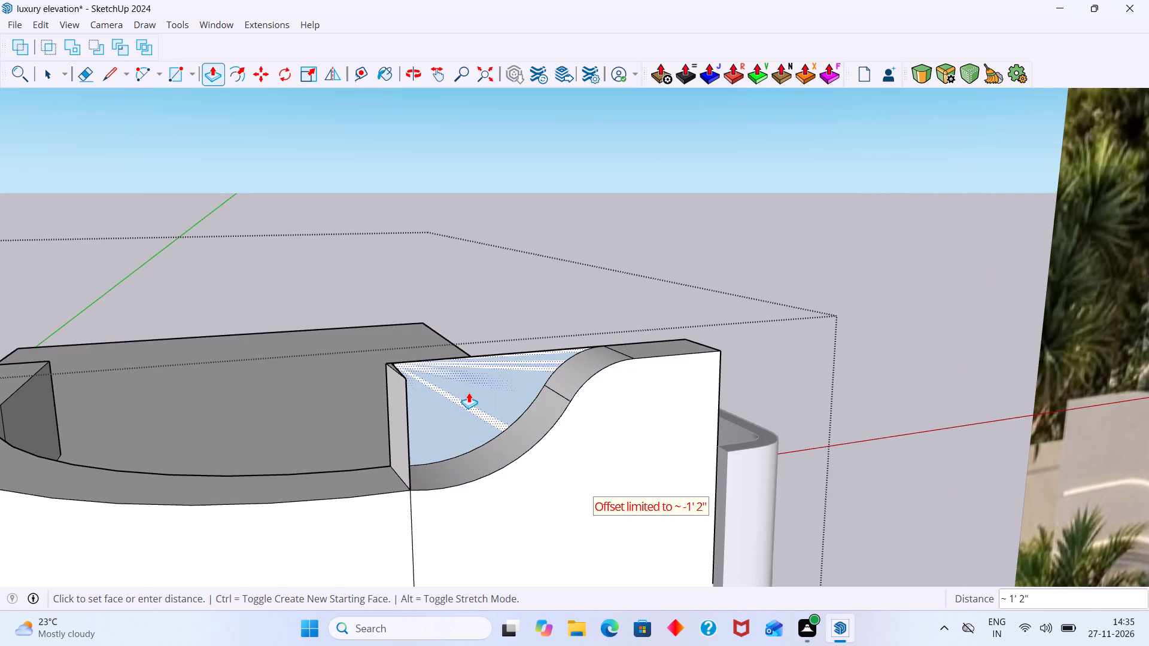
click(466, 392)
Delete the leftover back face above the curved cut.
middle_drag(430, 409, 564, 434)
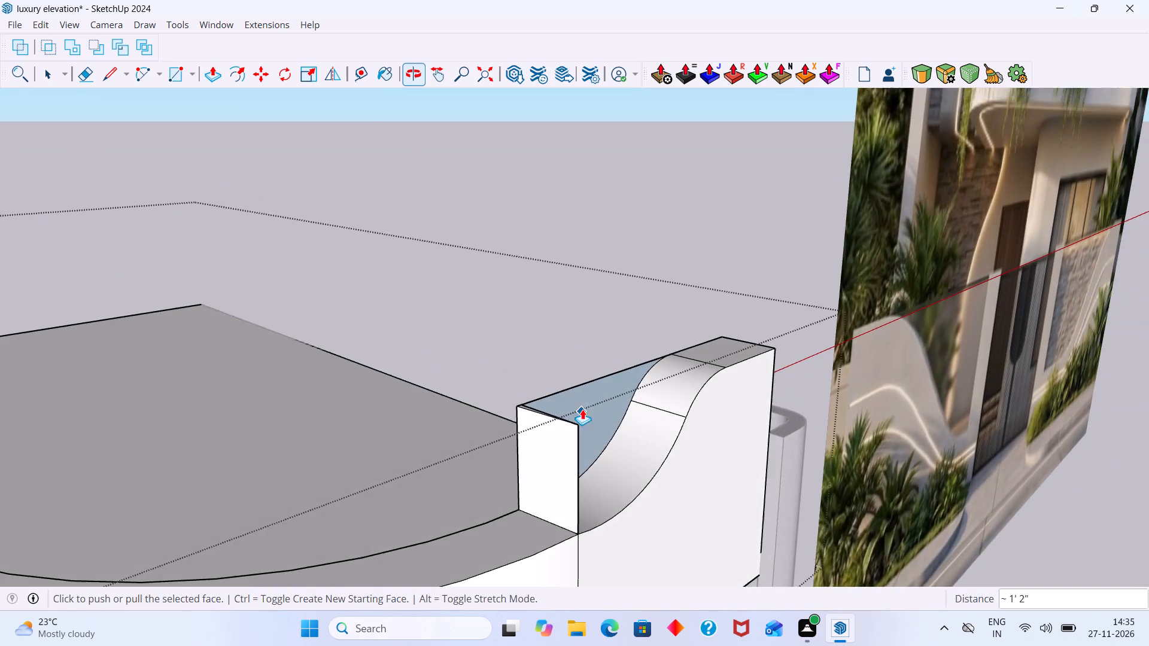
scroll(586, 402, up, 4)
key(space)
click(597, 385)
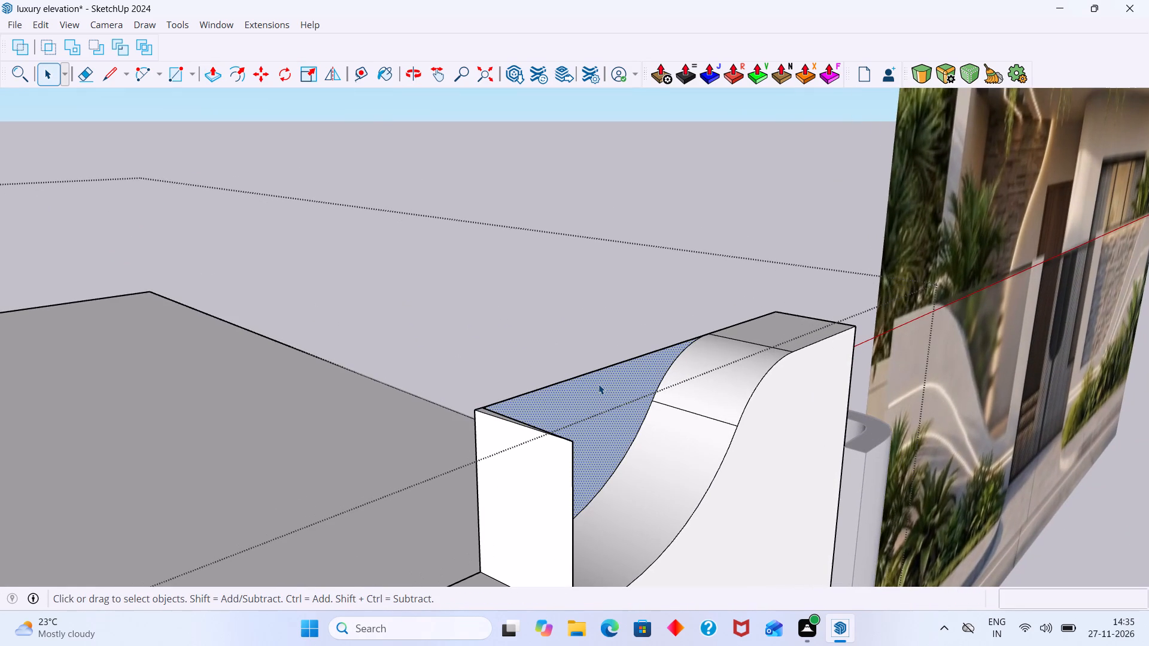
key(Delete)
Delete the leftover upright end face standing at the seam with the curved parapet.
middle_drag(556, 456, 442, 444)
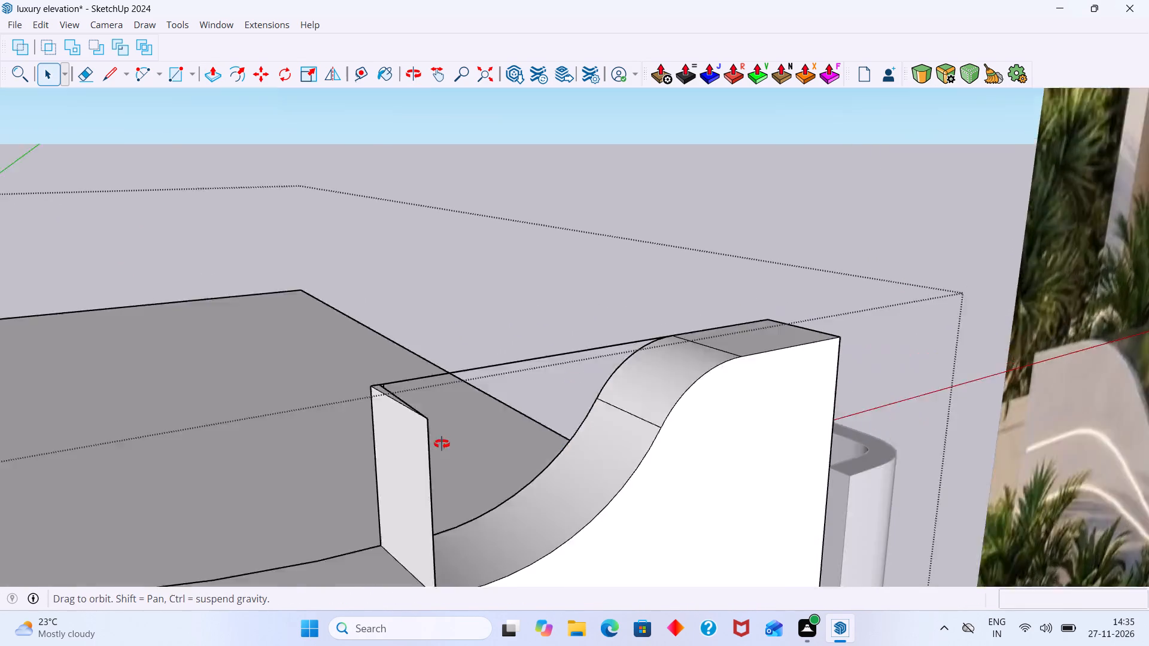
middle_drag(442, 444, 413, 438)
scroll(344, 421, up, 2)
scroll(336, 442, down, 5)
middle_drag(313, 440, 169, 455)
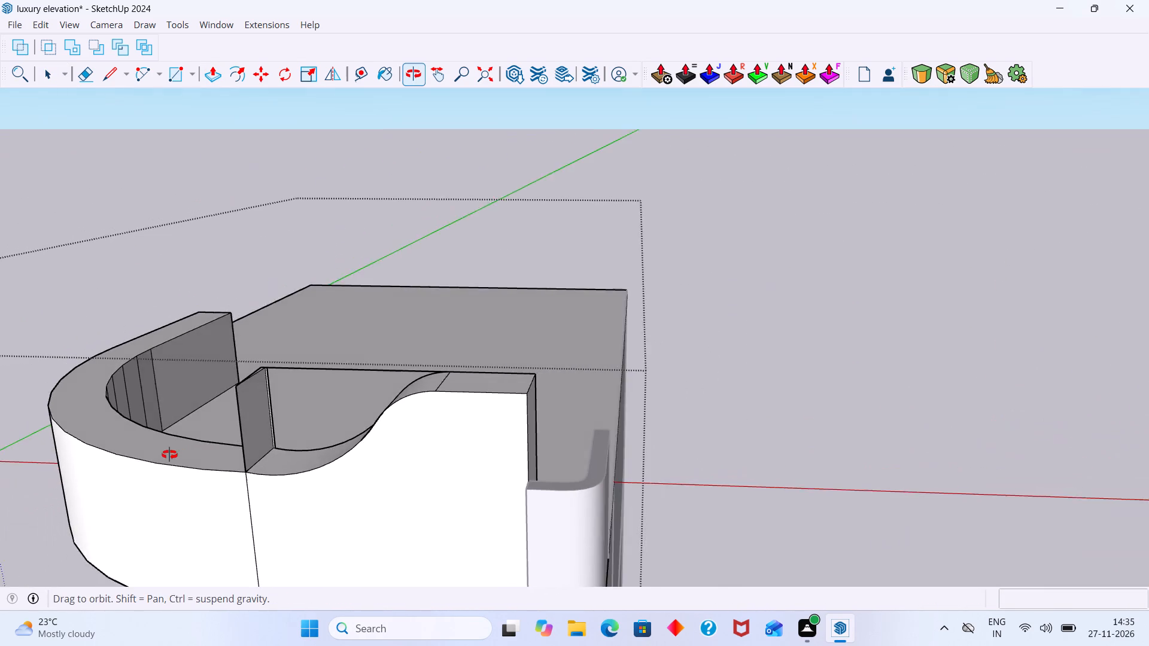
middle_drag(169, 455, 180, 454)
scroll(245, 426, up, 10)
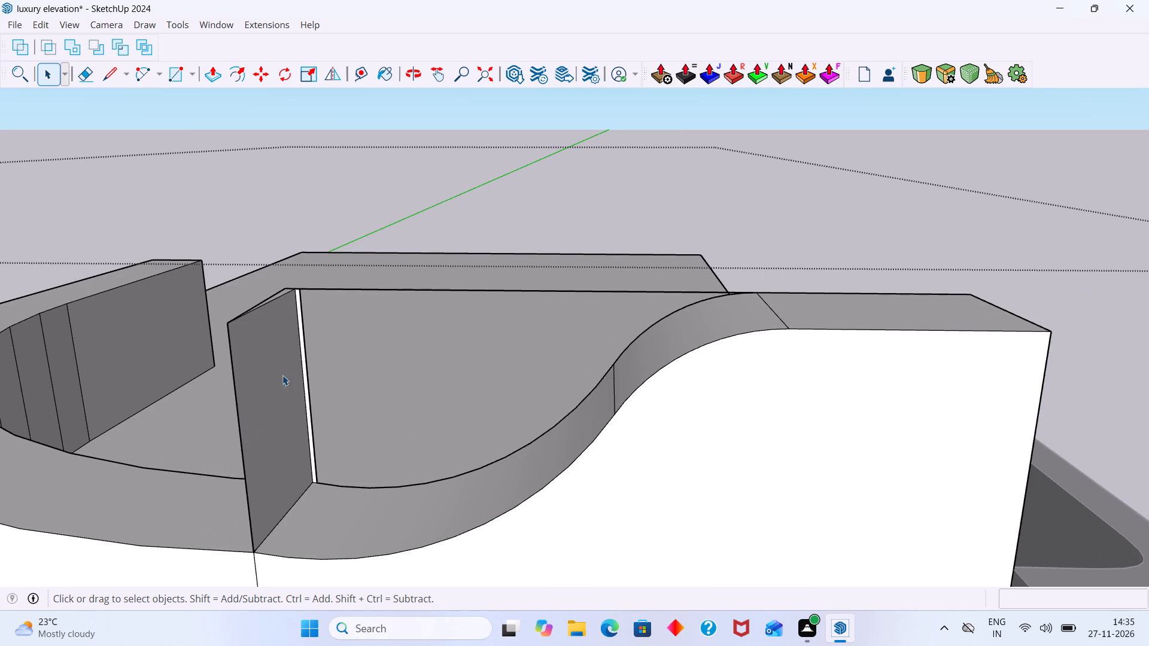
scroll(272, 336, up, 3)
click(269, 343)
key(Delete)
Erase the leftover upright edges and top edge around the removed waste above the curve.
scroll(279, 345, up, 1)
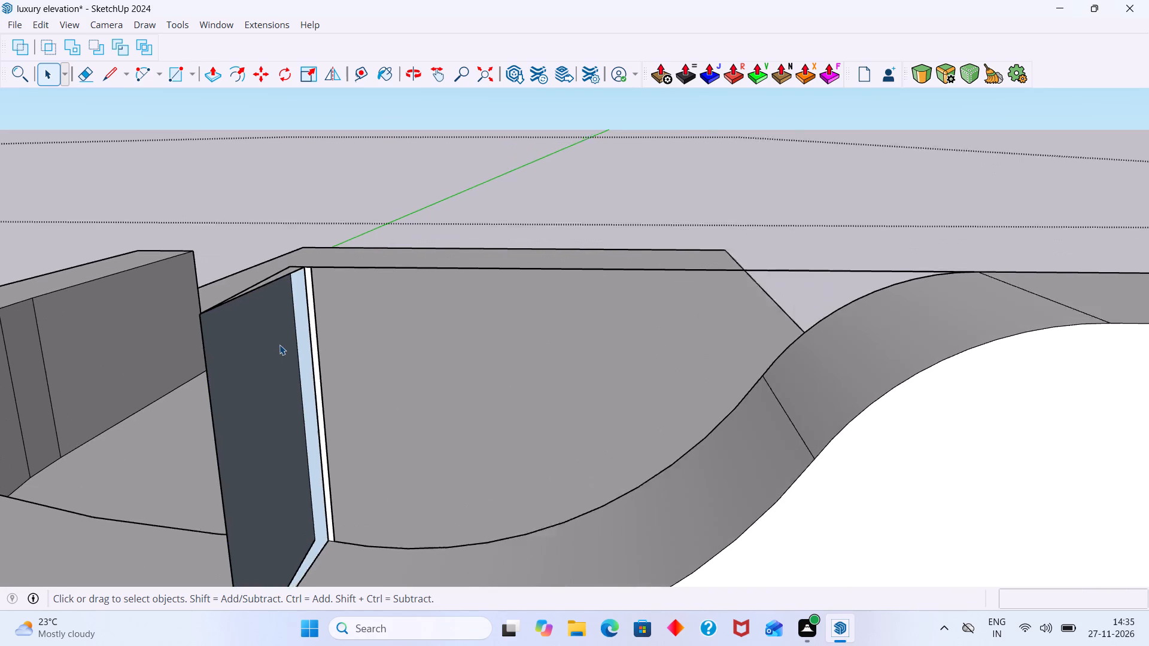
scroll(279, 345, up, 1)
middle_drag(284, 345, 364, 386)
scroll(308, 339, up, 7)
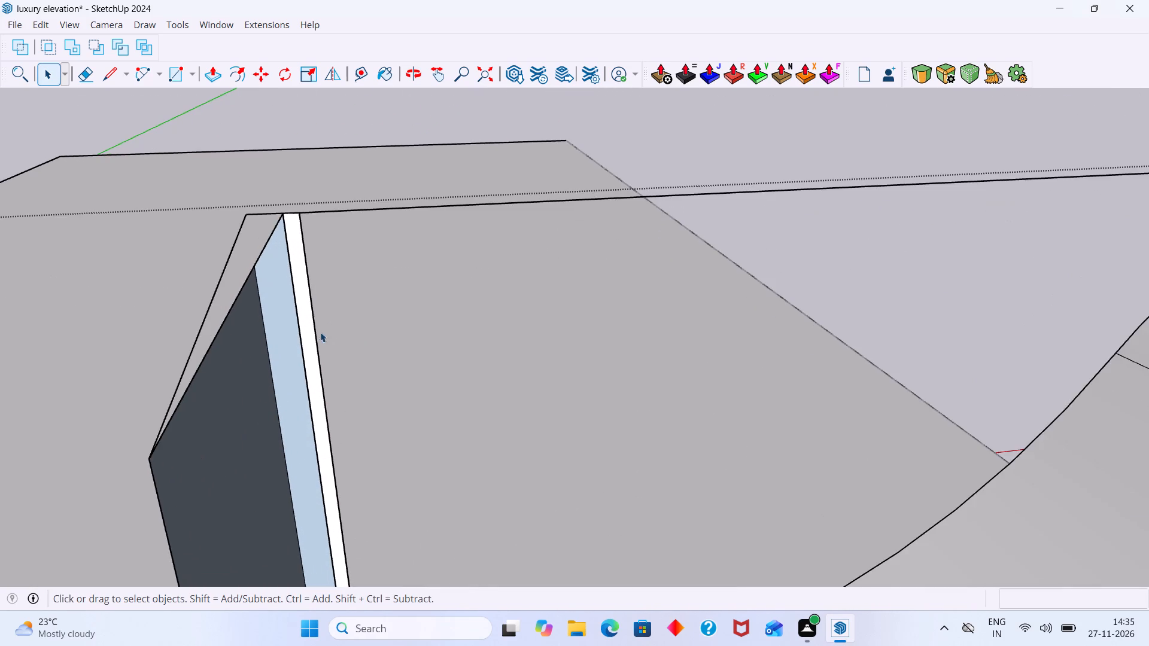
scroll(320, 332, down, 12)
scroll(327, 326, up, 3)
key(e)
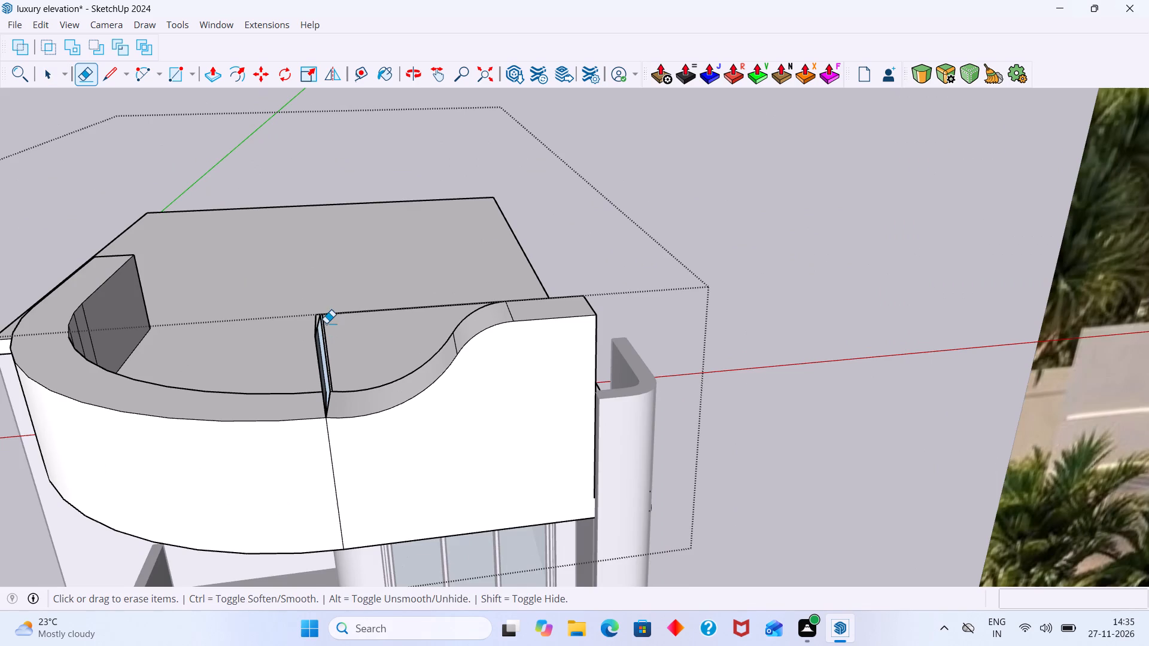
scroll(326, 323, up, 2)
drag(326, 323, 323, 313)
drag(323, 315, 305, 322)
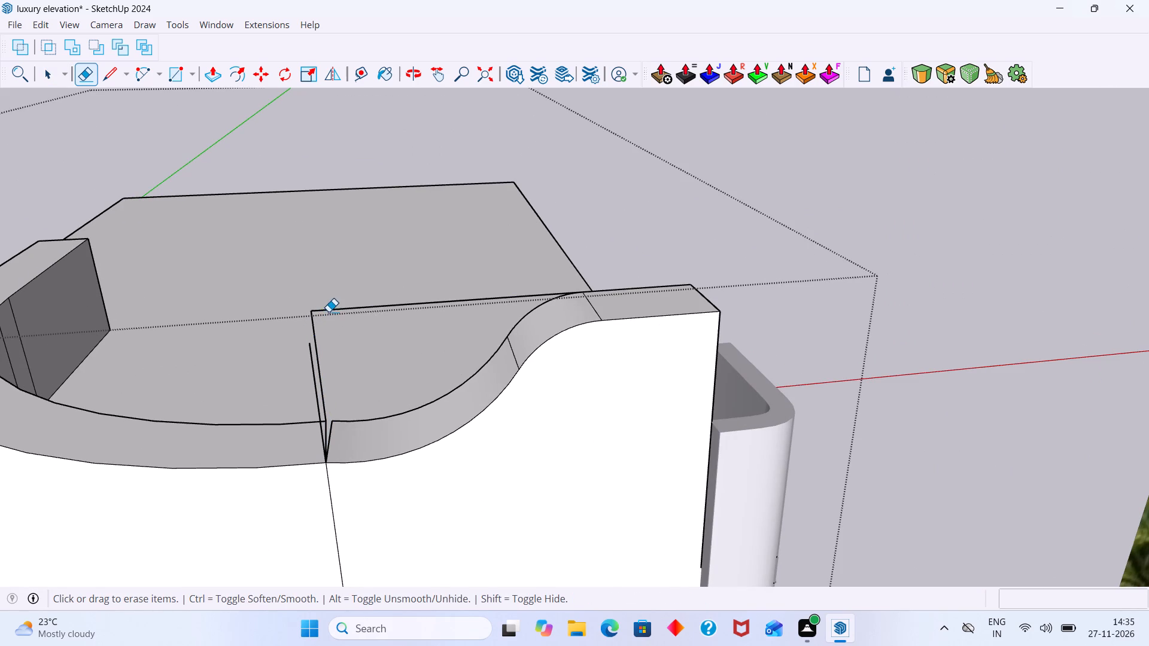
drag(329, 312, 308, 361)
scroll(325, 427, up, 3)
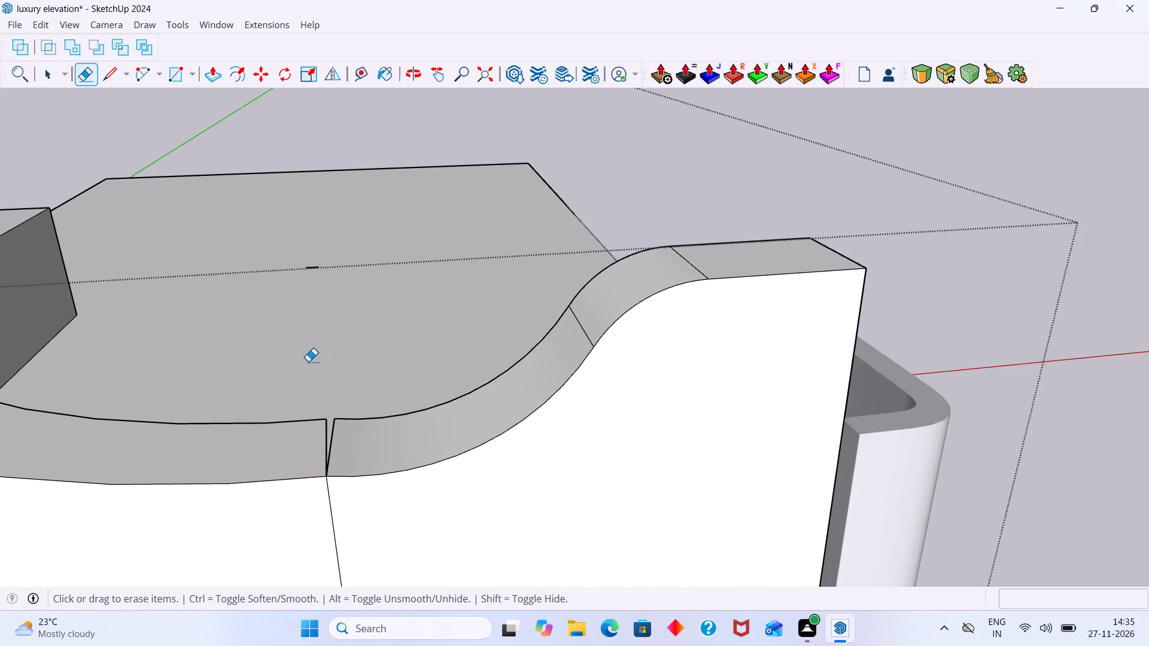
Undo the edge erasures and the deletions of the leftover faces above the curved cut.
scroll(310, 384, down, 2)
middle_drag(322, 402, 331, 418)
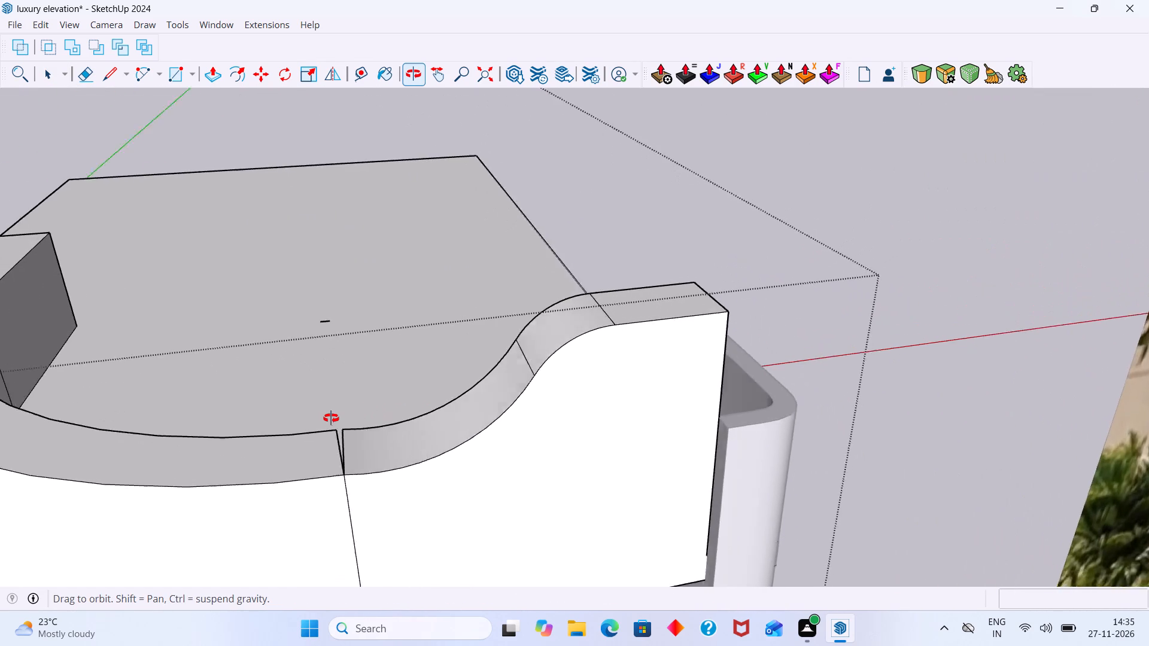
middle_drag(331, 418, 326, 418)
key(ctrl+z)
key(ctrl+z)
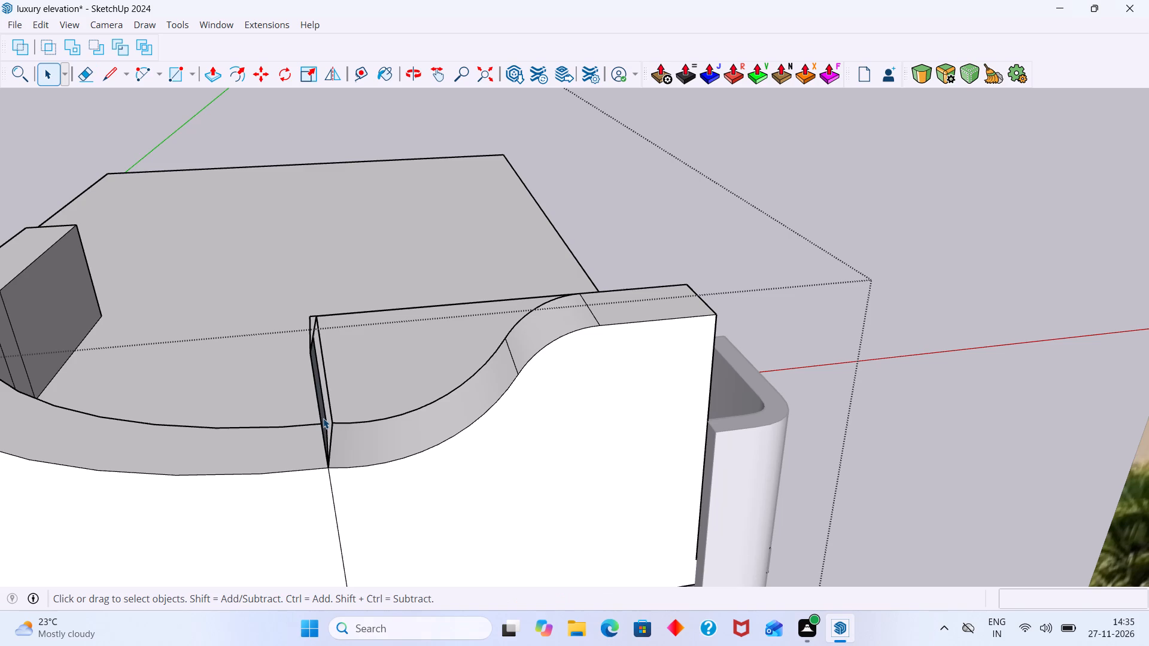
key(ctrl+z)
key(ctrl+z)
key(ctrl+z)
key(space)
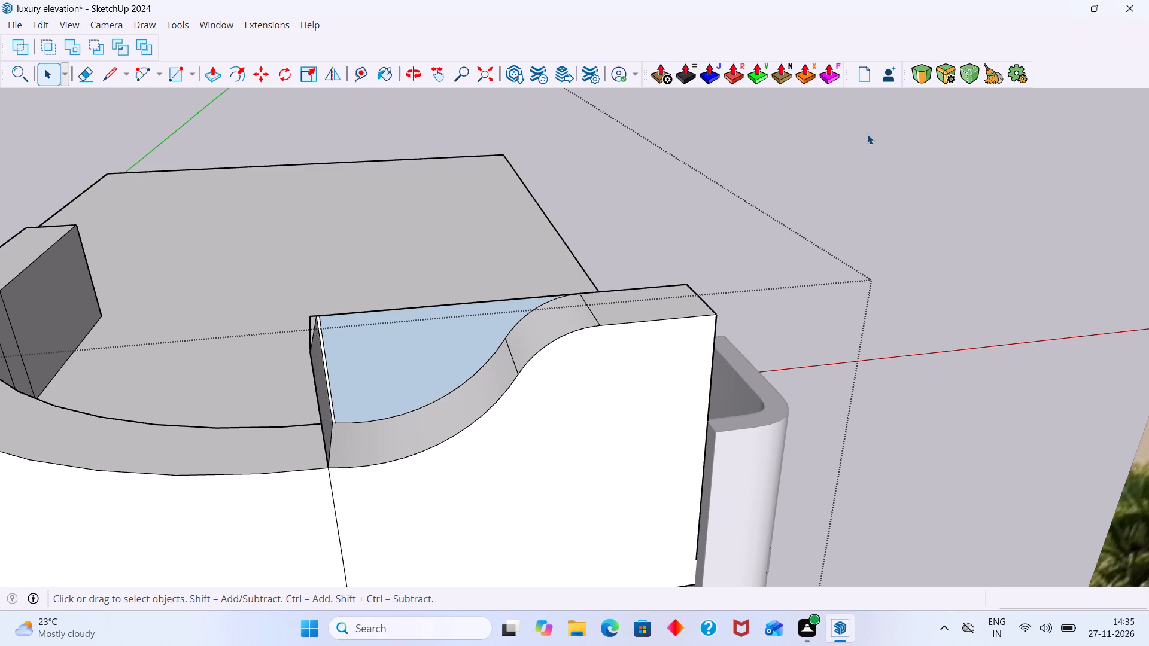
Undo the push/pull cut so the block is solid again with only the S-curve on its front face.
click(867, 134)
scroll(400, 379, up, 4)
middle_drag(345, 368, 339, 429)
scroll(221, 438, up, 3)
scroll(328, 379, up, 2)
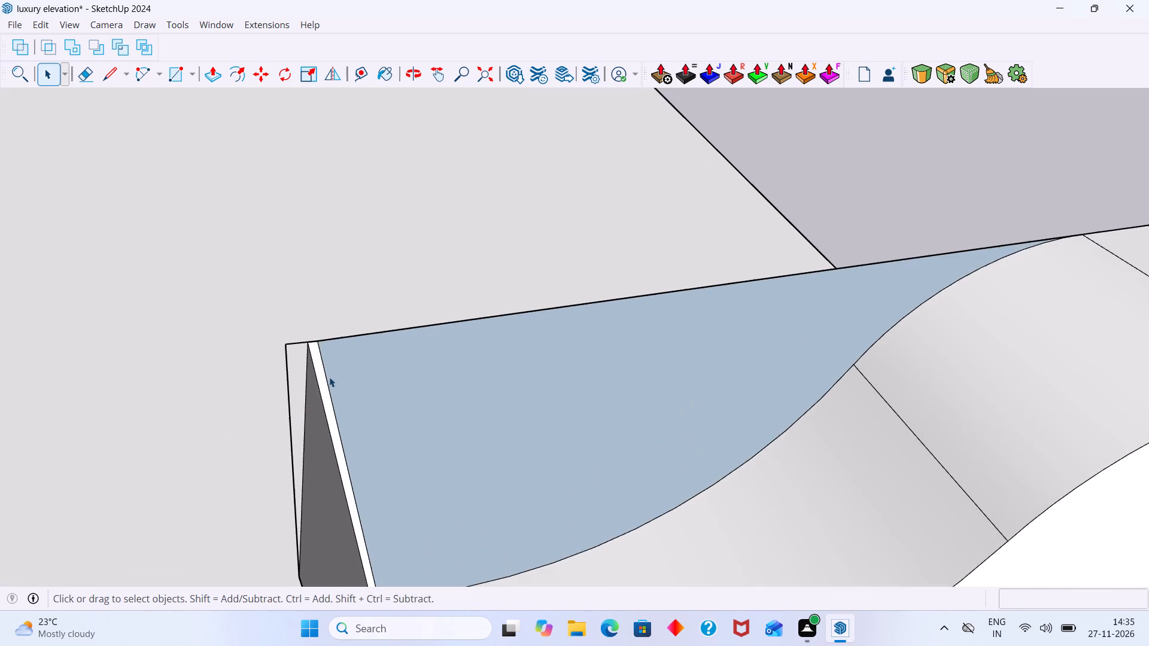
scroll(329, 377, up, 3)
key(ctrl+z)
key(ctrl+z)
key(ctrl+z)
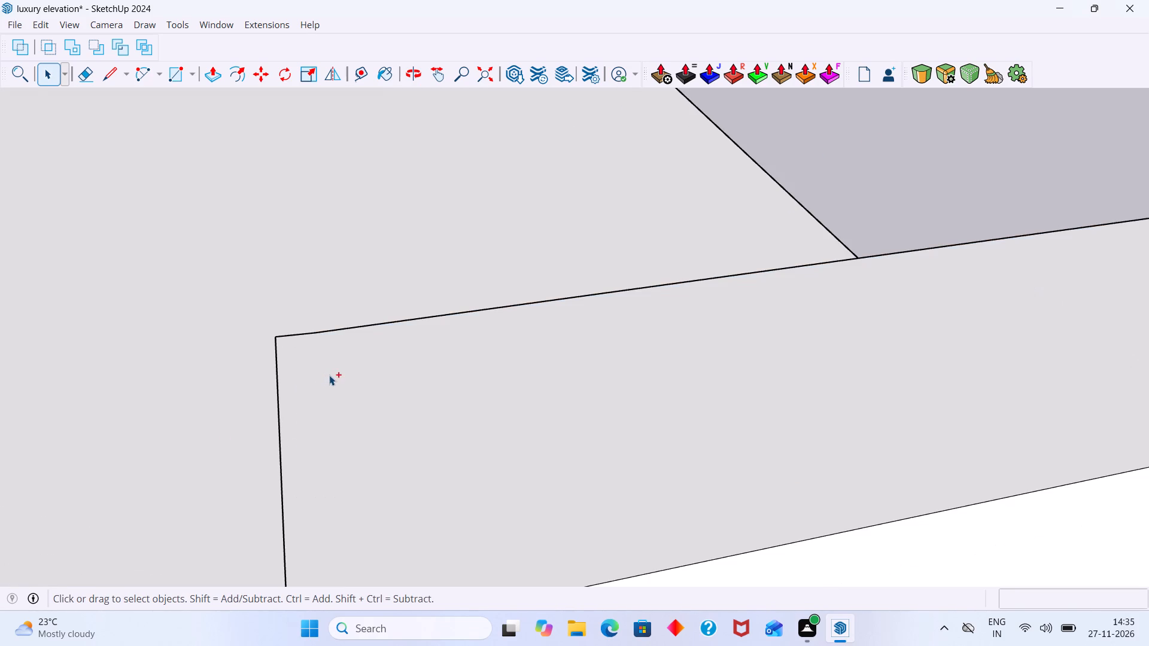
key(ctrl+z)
Delete the upright front corner edge at the seam, bounding the block's waste region above the S-curve.
scroll(358, 372, down, 20)
middle_drag(361, 412, 351, 322)
scroll(355, 325, up, 6)
middle_drag(390, 302, 485, 334)
scroll(439, 356, up, 1)
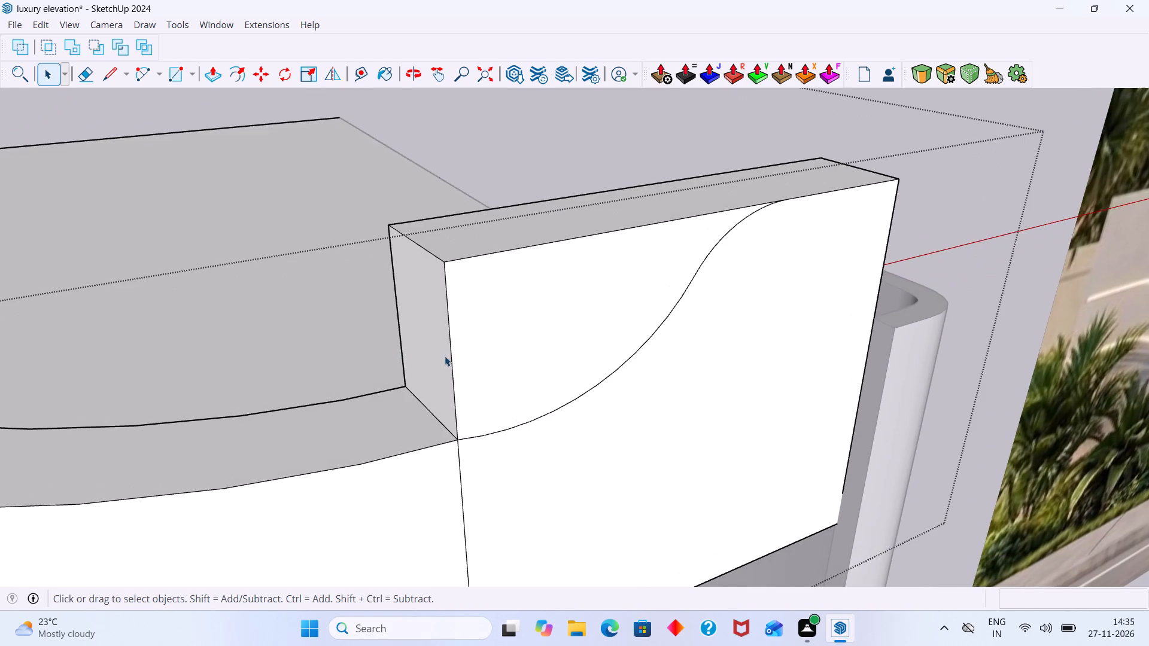
click(473, 345)
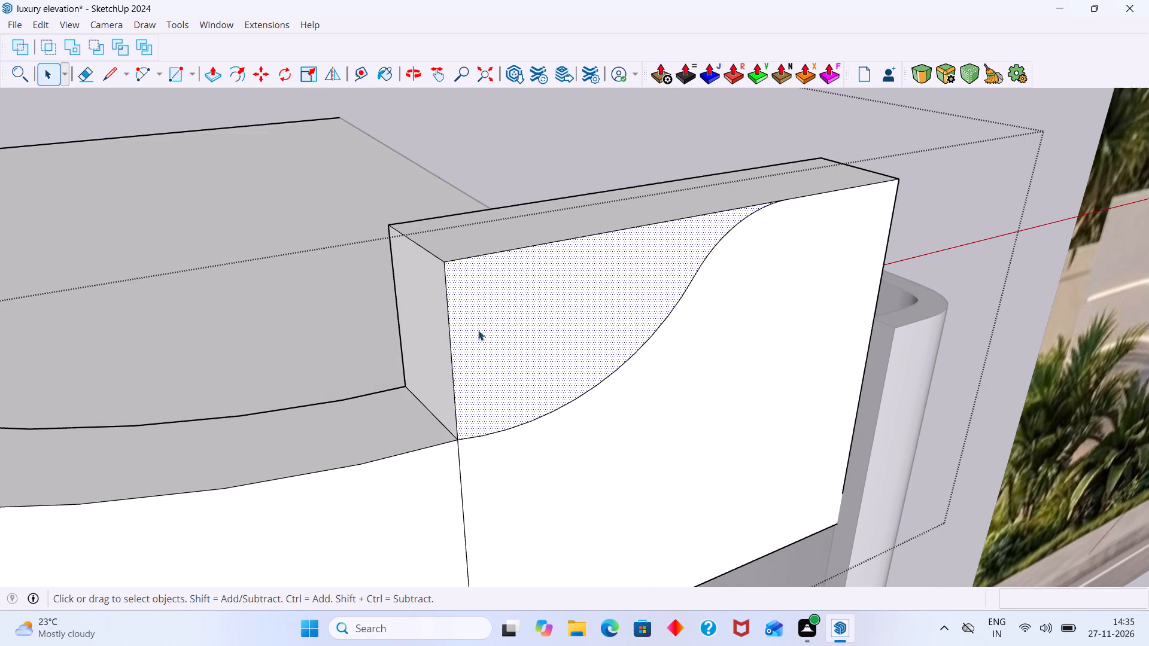
scroll(454, 354, up, 4)
click(455, 372)
click(451, 374)
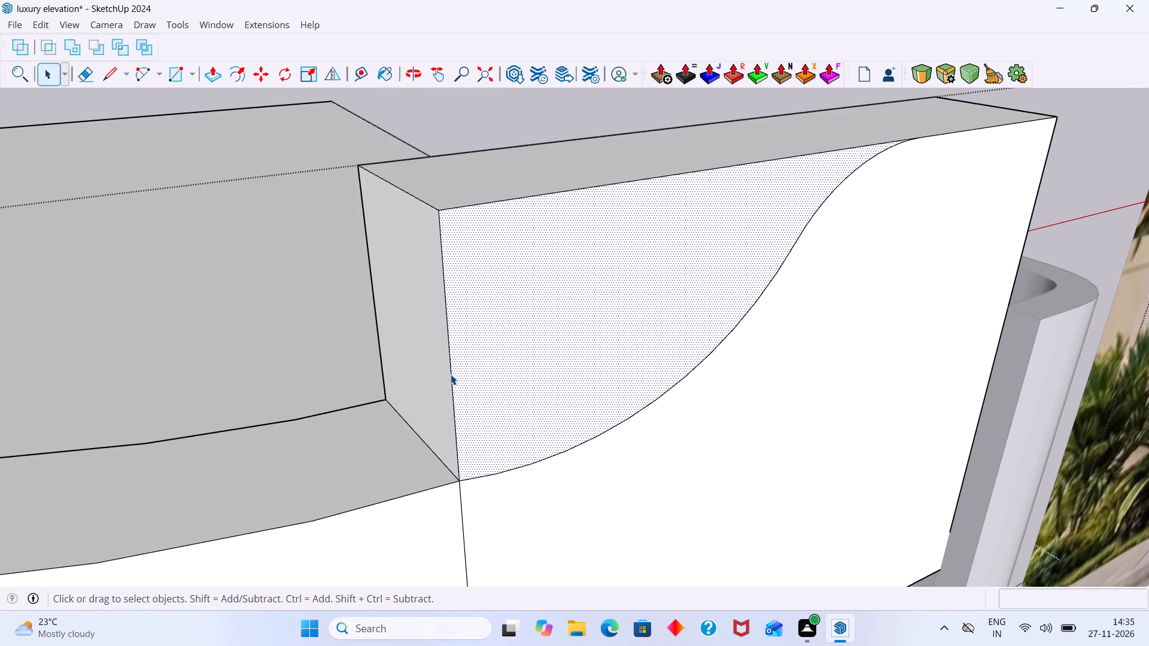
key(Delete)
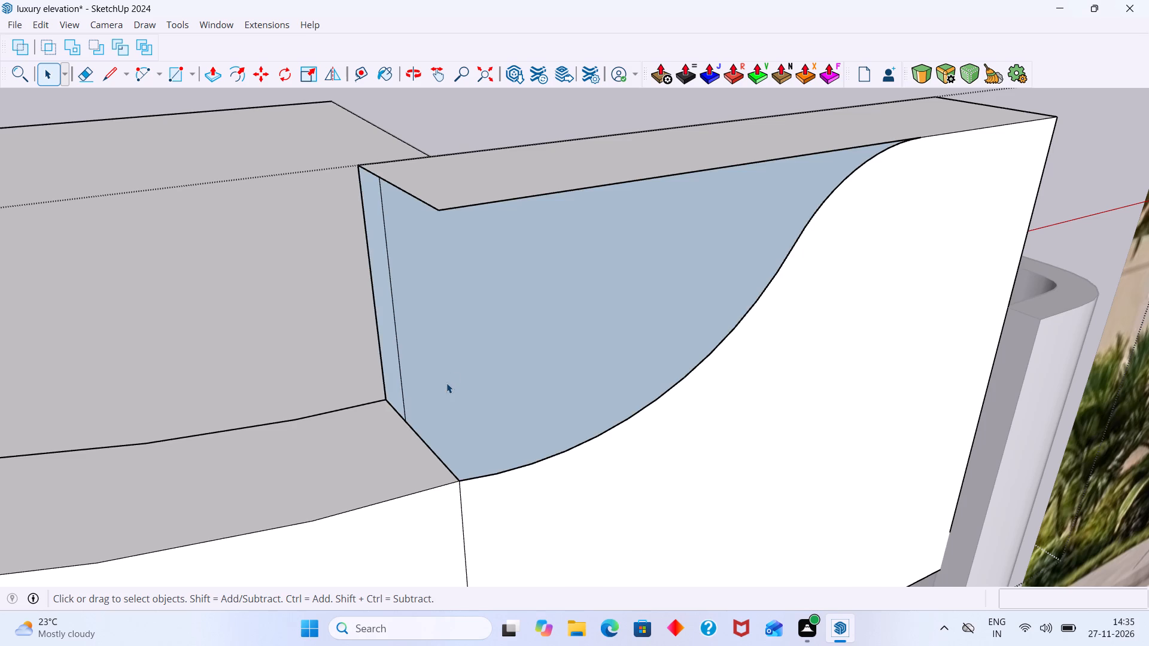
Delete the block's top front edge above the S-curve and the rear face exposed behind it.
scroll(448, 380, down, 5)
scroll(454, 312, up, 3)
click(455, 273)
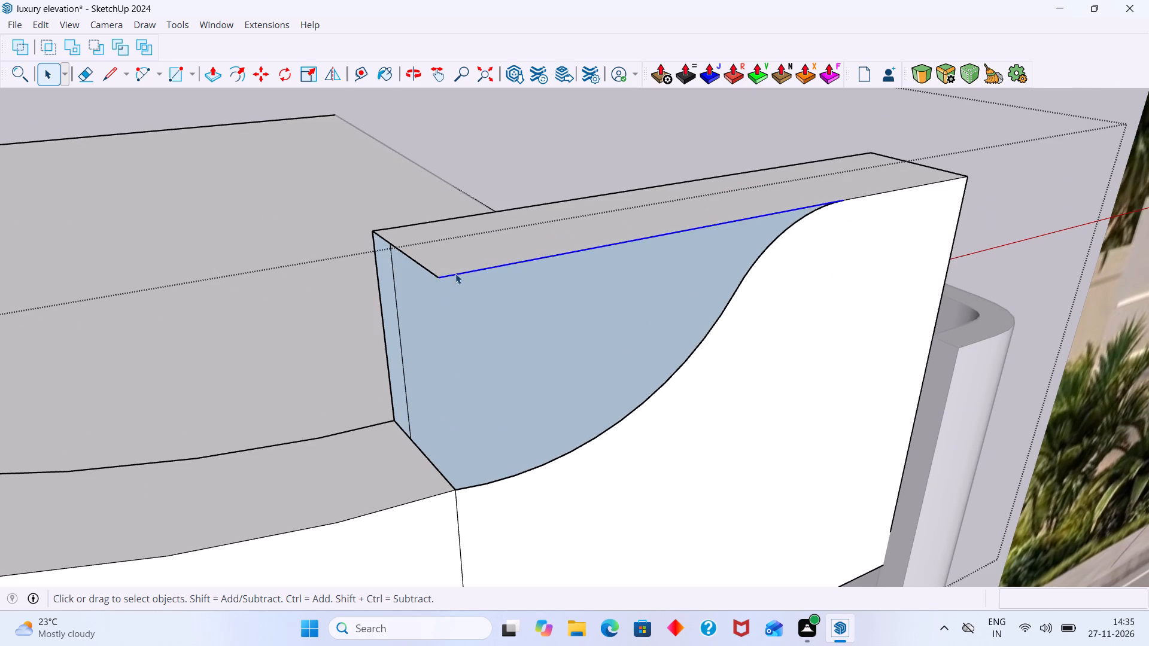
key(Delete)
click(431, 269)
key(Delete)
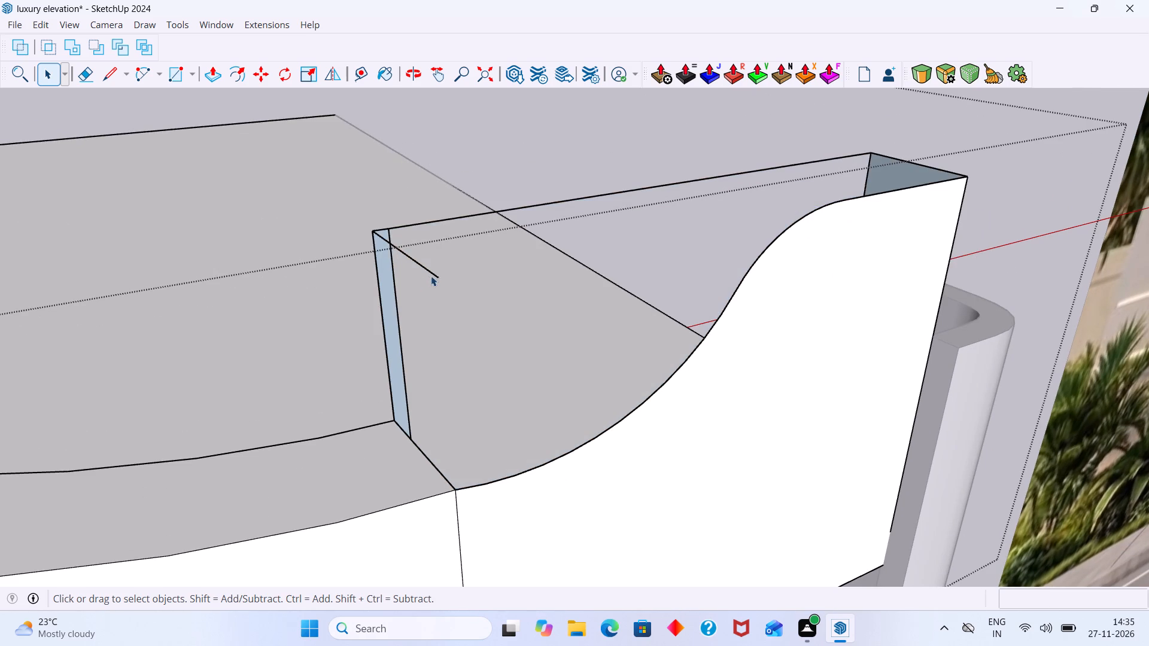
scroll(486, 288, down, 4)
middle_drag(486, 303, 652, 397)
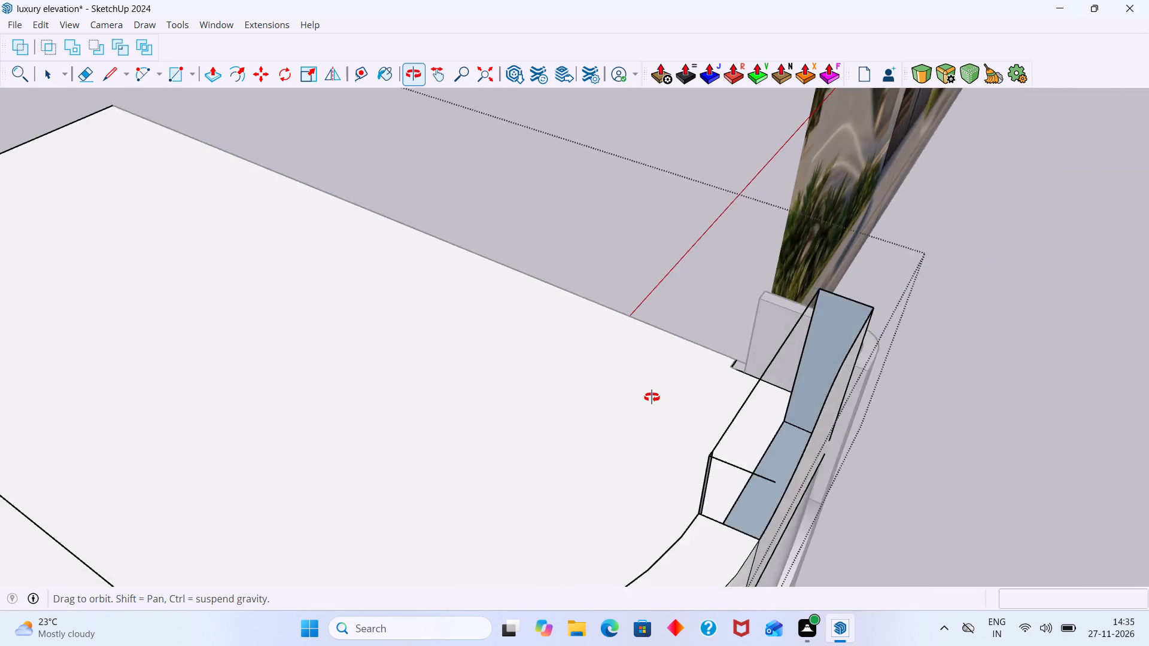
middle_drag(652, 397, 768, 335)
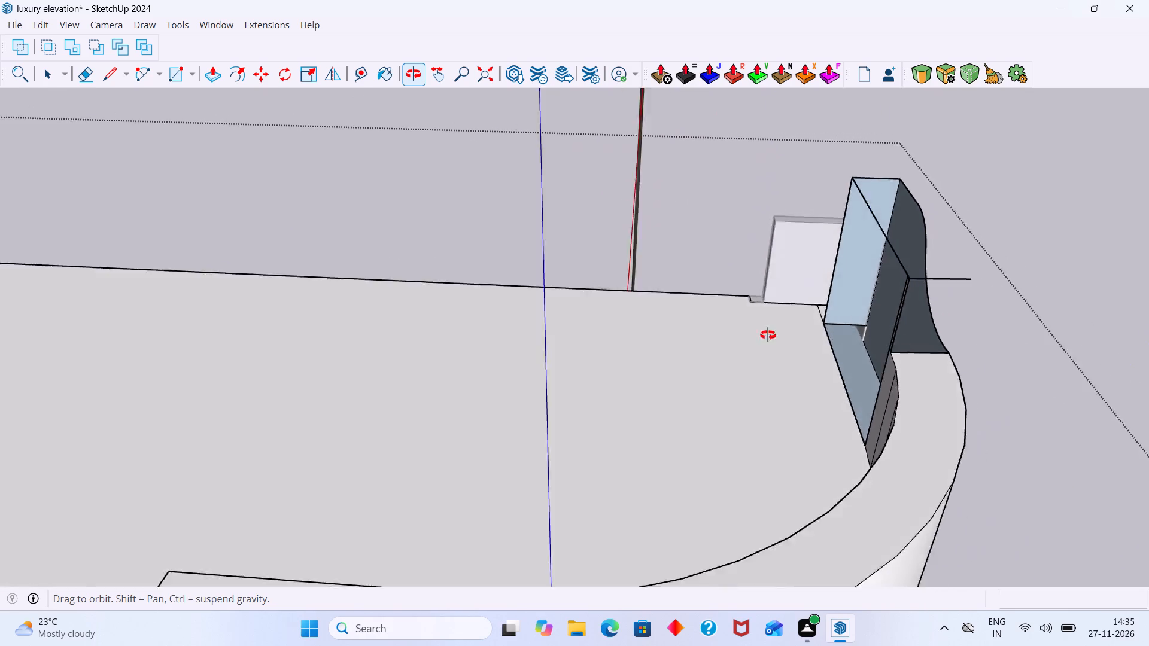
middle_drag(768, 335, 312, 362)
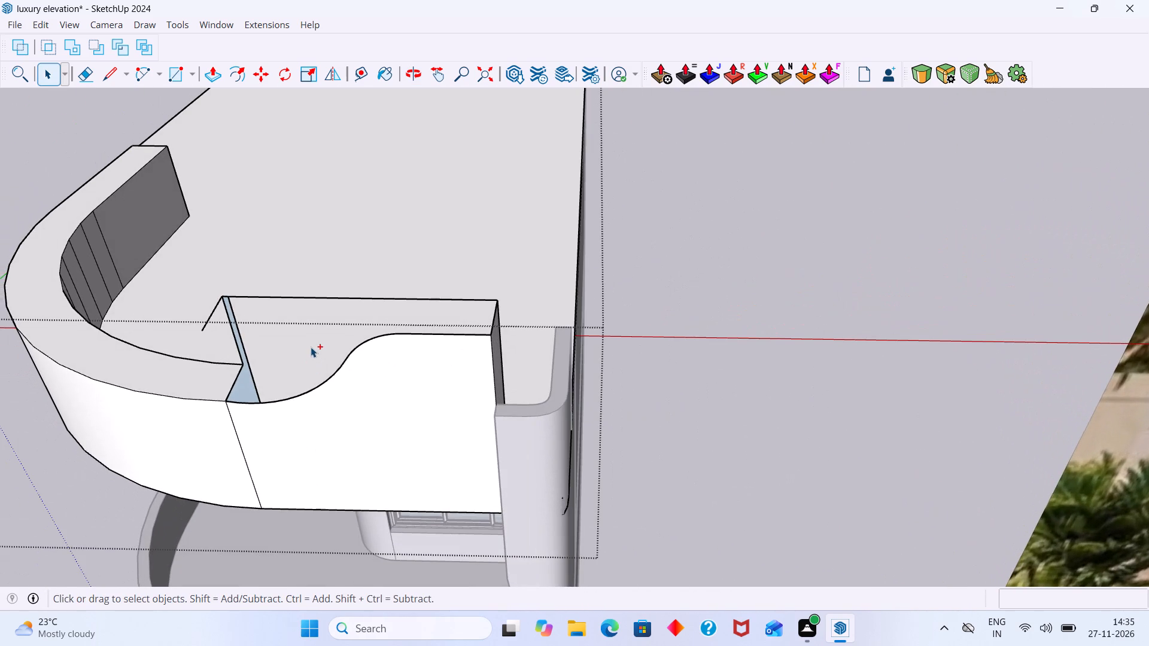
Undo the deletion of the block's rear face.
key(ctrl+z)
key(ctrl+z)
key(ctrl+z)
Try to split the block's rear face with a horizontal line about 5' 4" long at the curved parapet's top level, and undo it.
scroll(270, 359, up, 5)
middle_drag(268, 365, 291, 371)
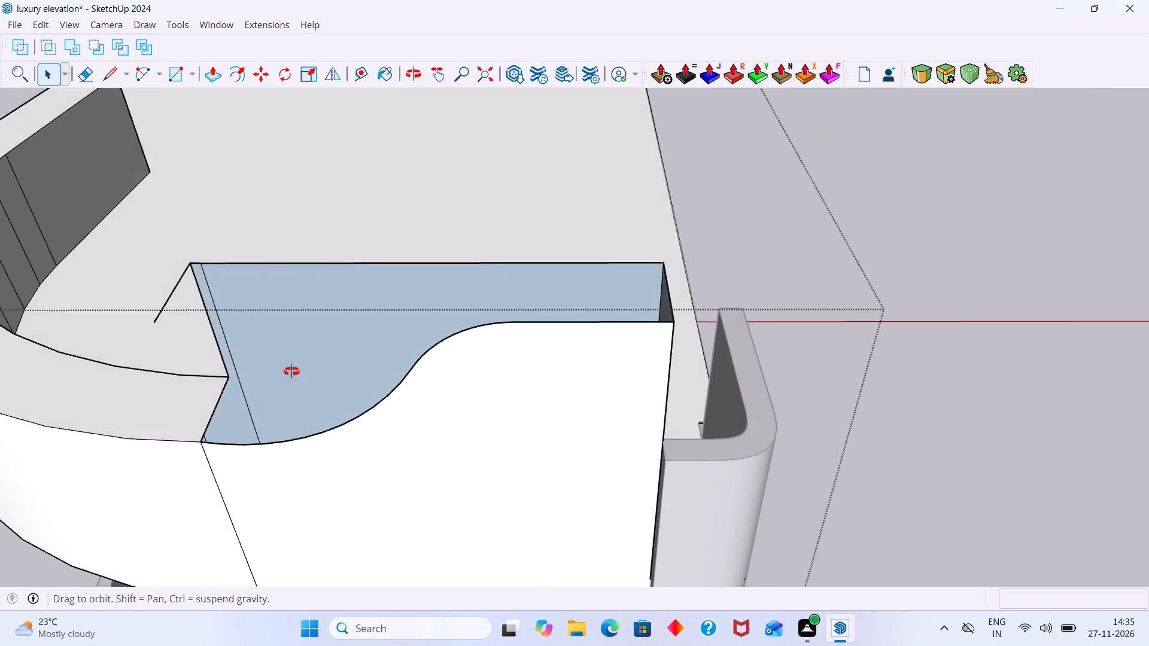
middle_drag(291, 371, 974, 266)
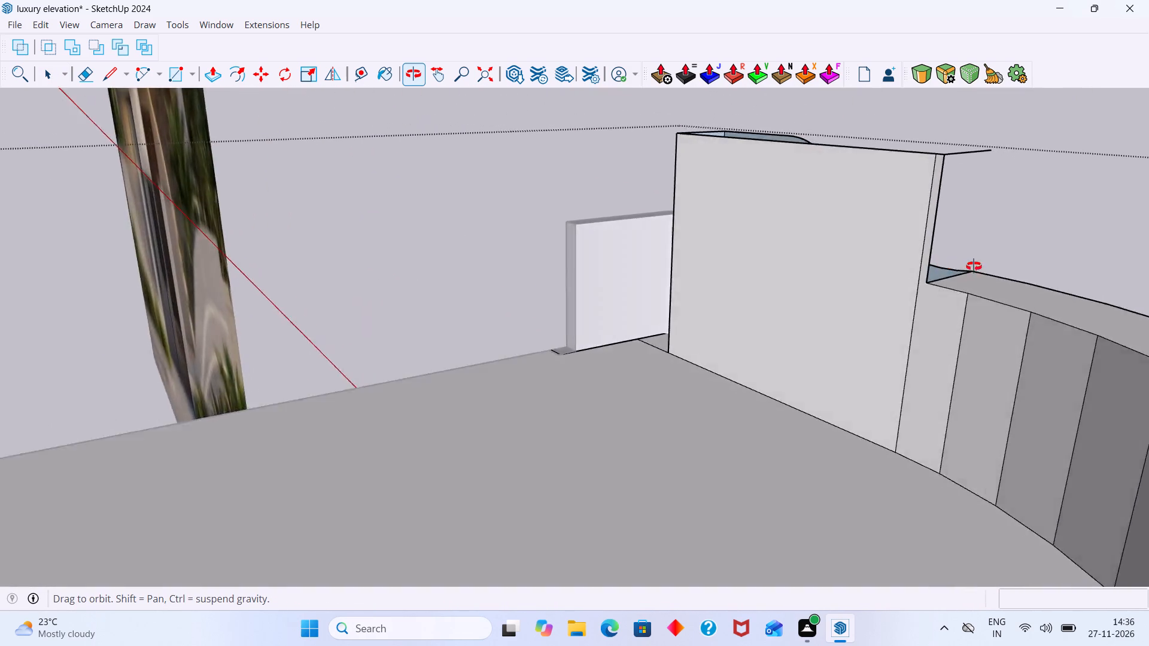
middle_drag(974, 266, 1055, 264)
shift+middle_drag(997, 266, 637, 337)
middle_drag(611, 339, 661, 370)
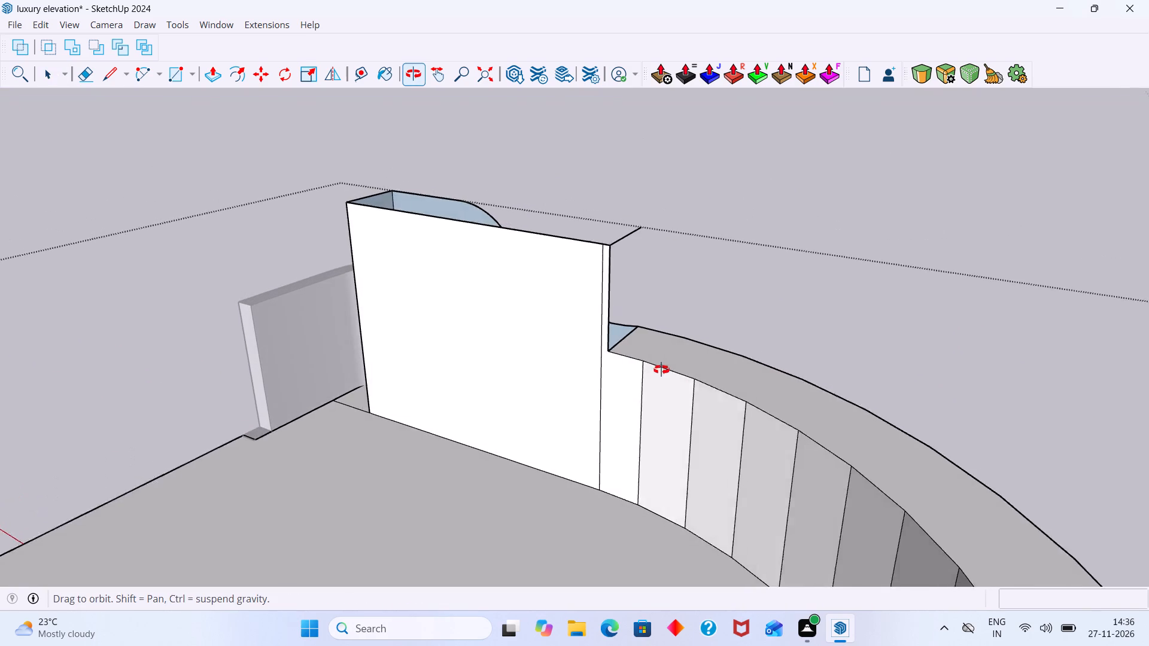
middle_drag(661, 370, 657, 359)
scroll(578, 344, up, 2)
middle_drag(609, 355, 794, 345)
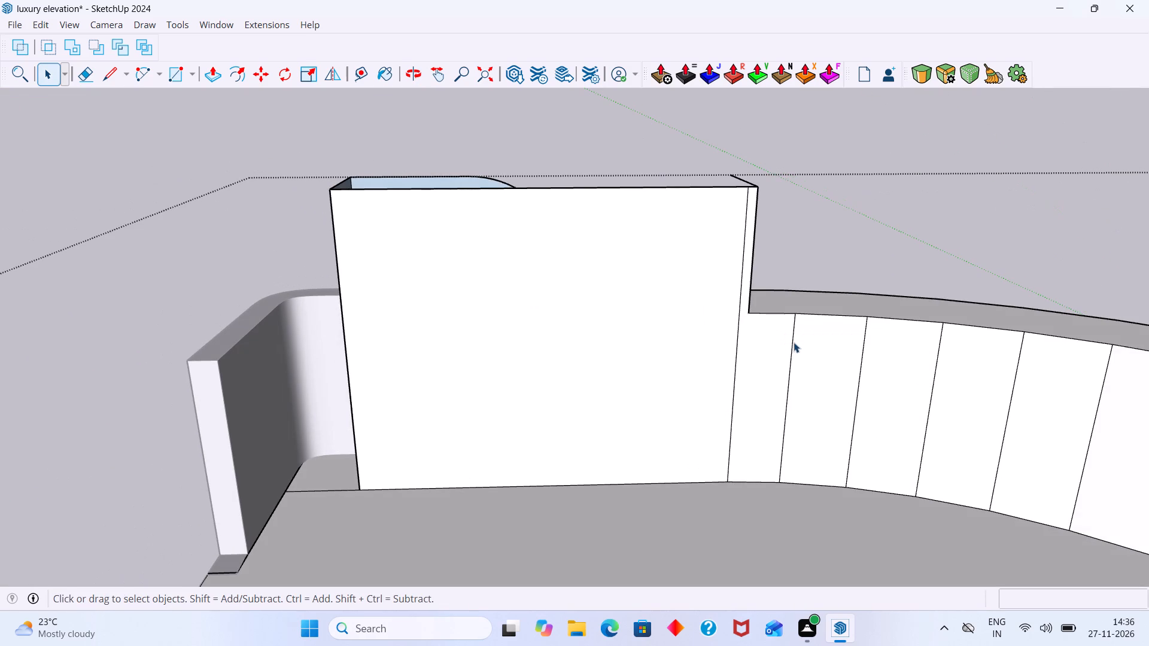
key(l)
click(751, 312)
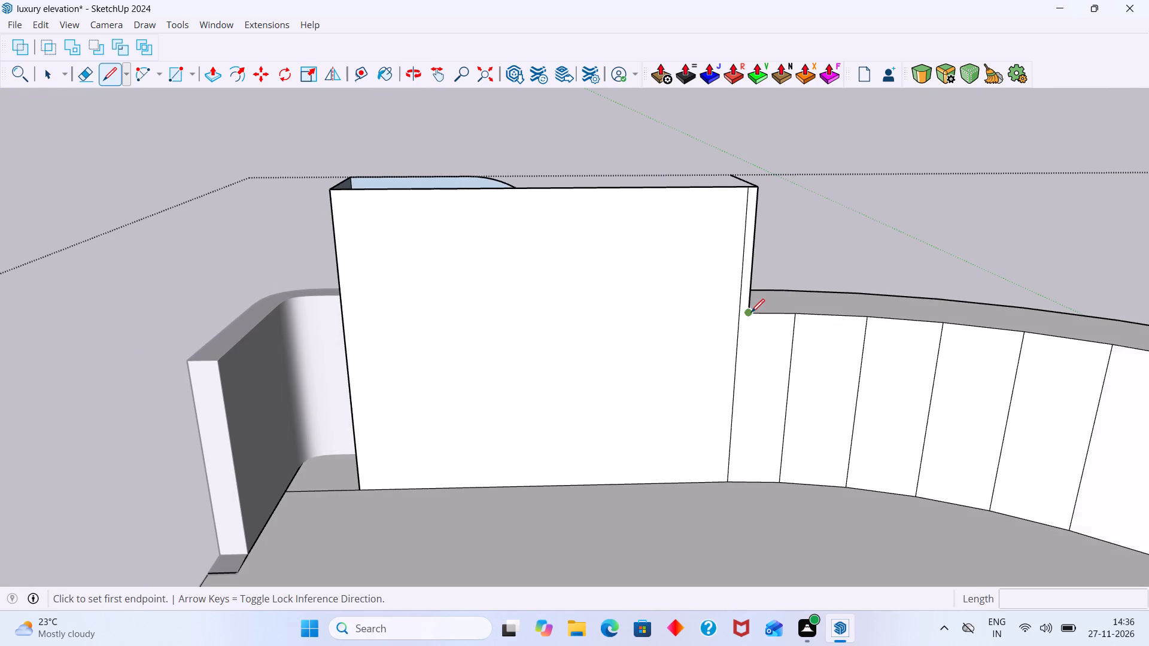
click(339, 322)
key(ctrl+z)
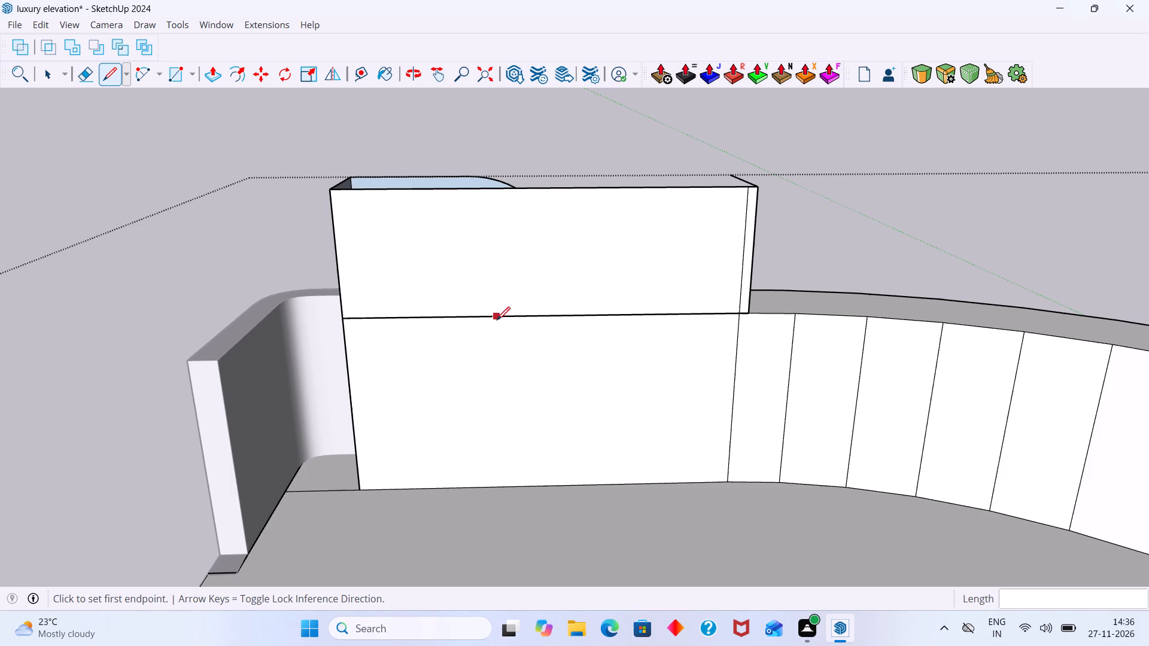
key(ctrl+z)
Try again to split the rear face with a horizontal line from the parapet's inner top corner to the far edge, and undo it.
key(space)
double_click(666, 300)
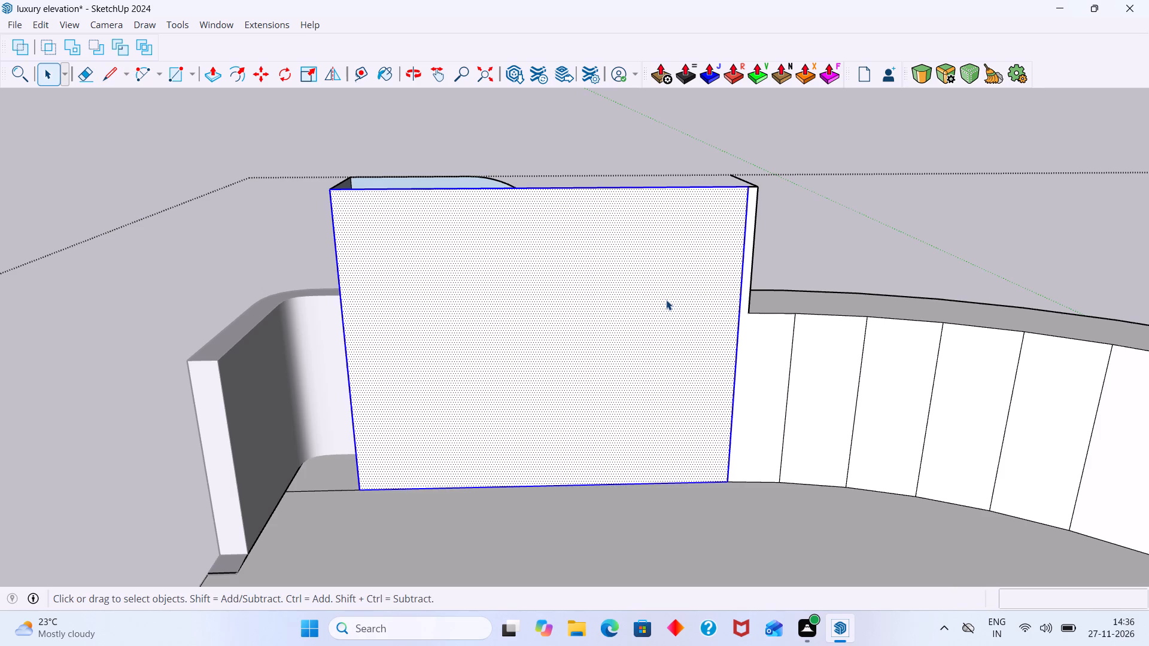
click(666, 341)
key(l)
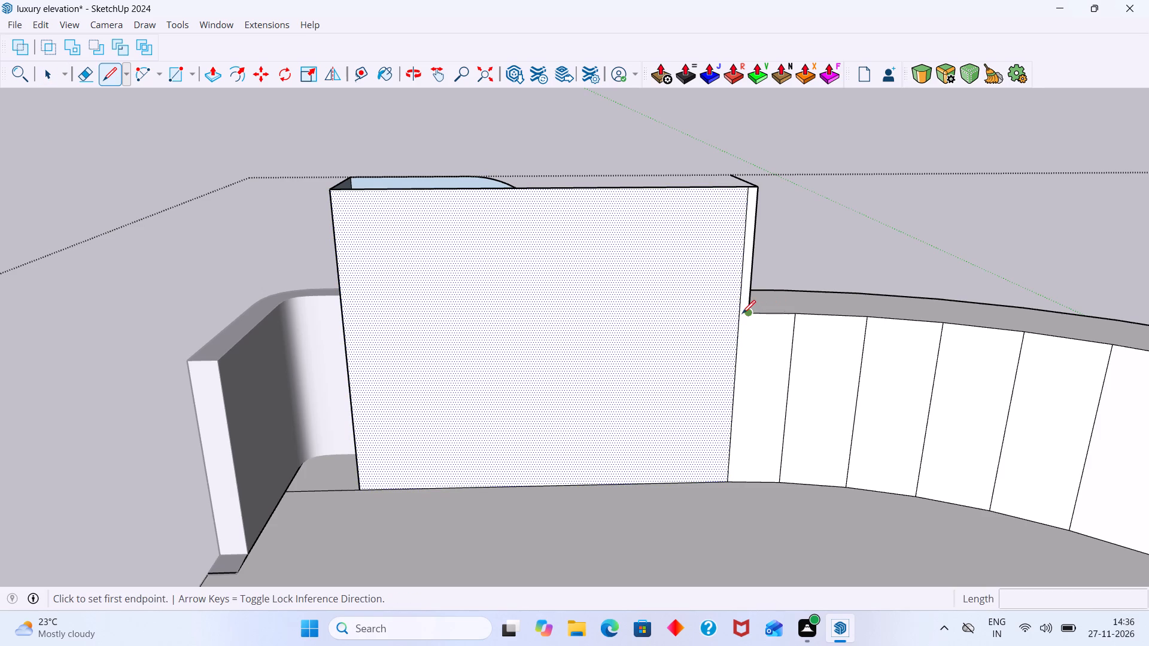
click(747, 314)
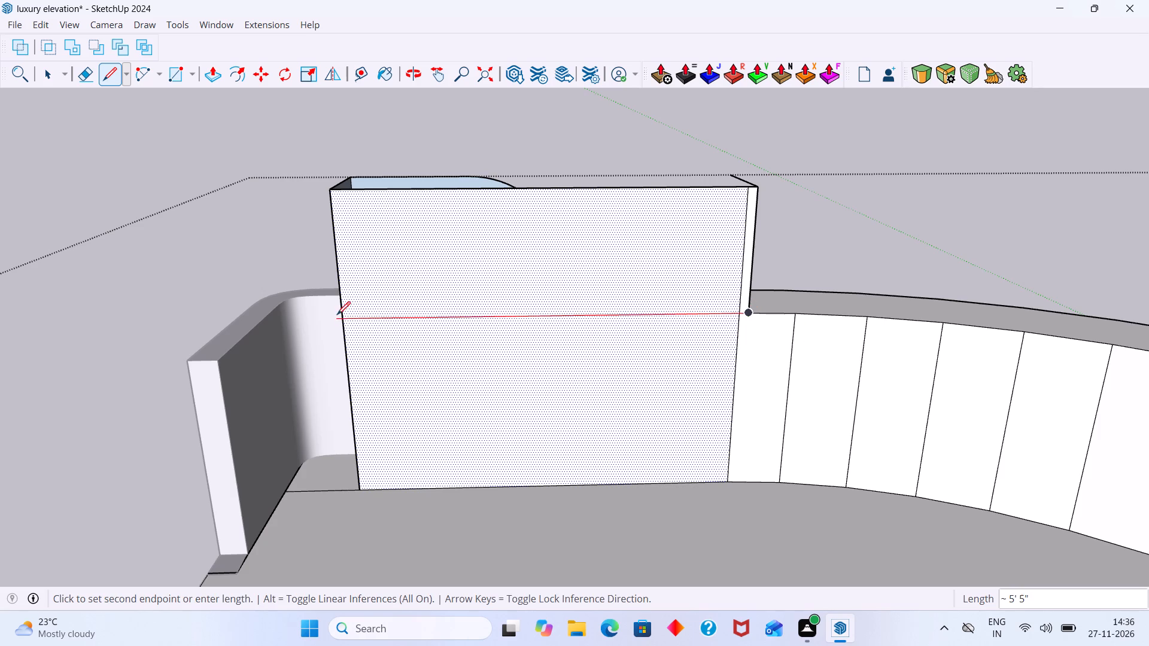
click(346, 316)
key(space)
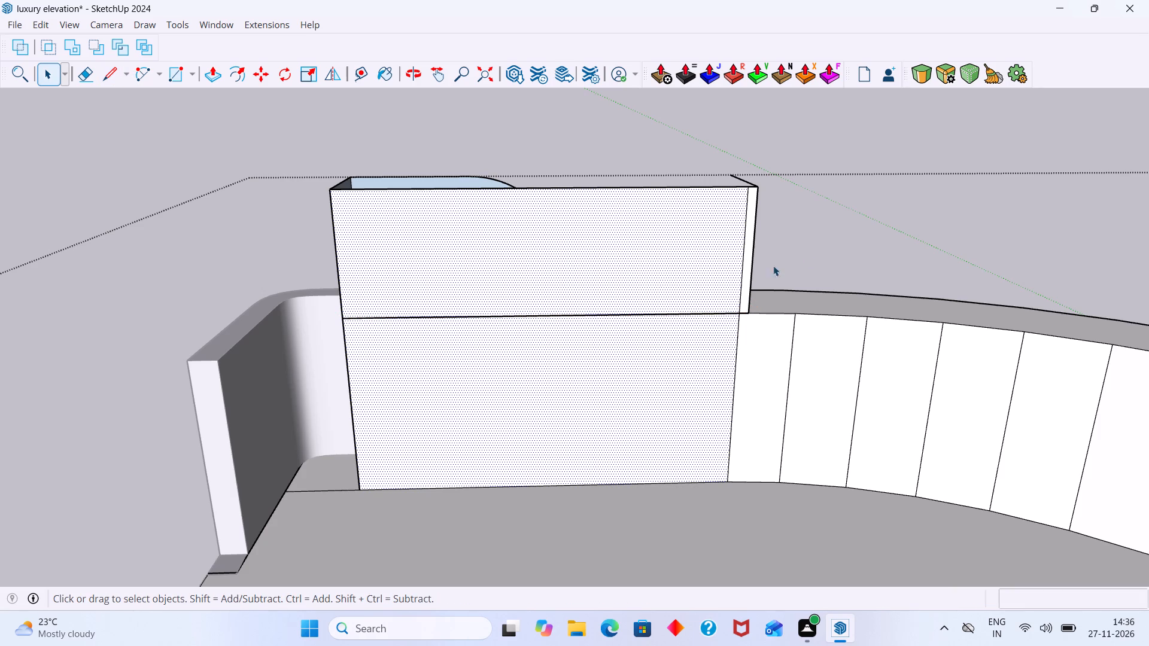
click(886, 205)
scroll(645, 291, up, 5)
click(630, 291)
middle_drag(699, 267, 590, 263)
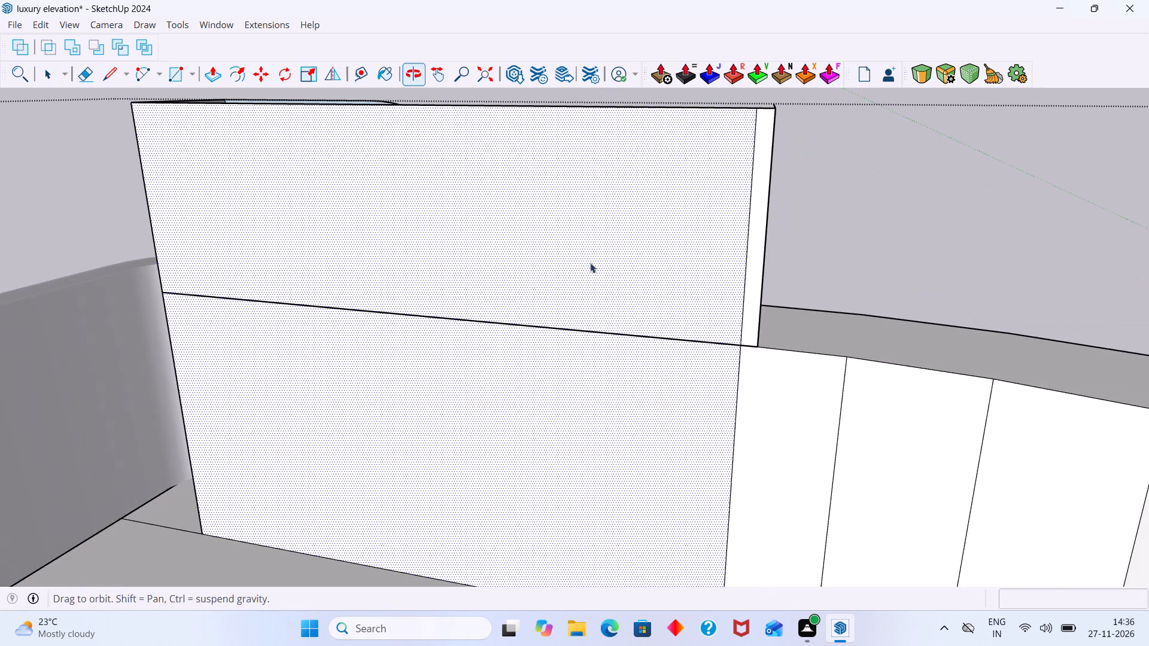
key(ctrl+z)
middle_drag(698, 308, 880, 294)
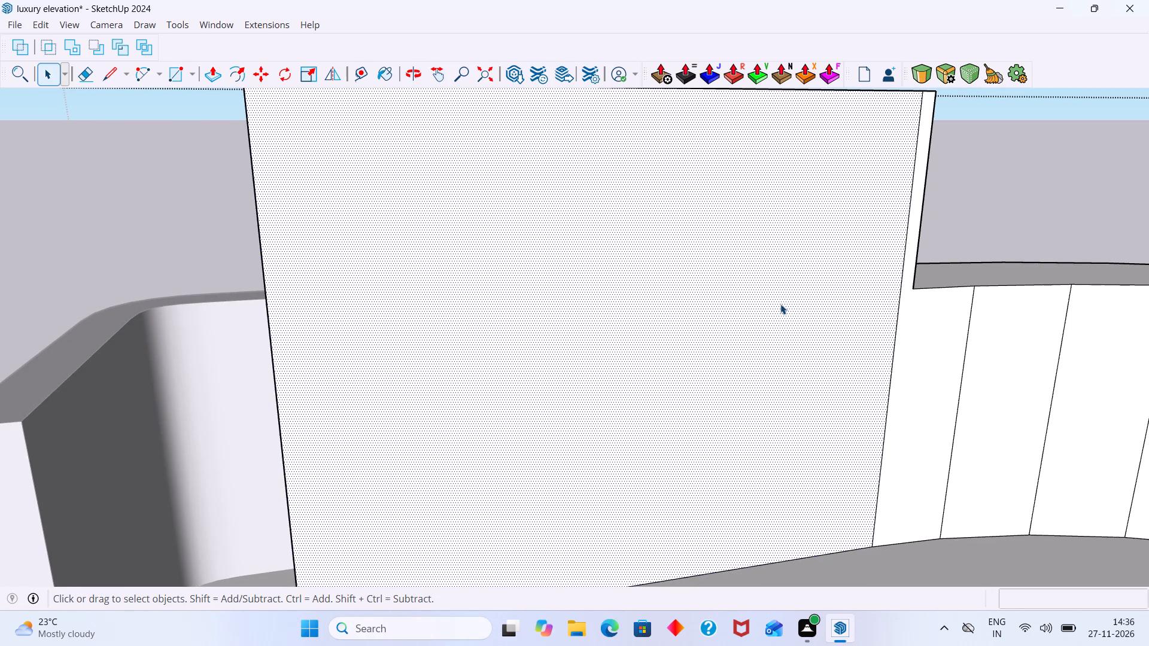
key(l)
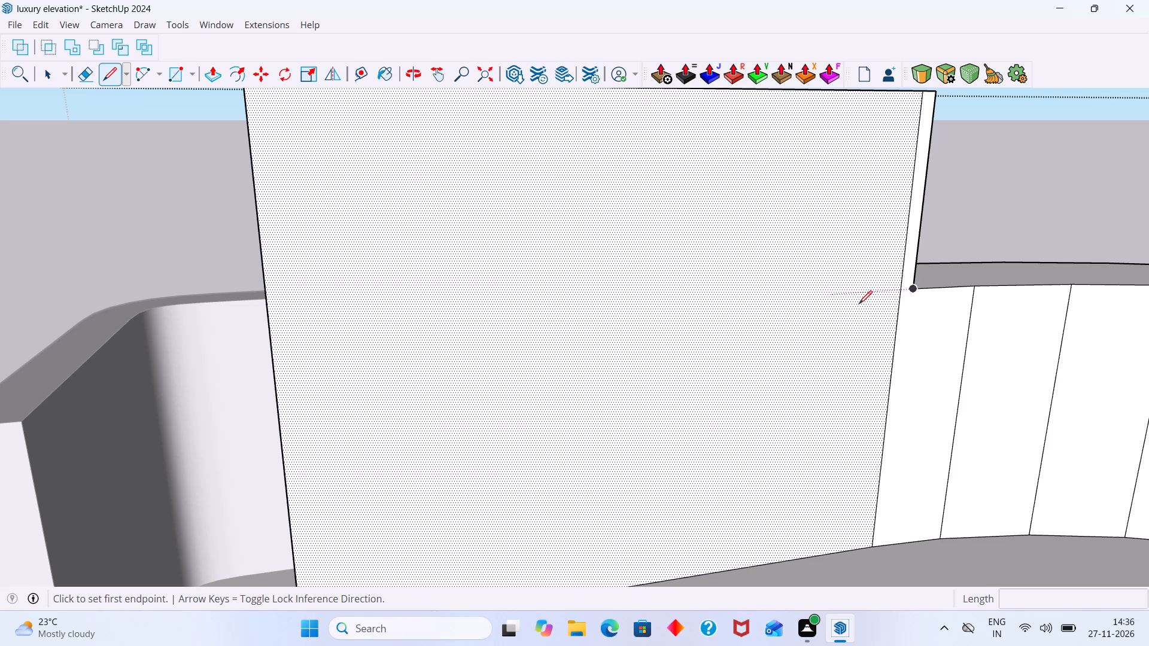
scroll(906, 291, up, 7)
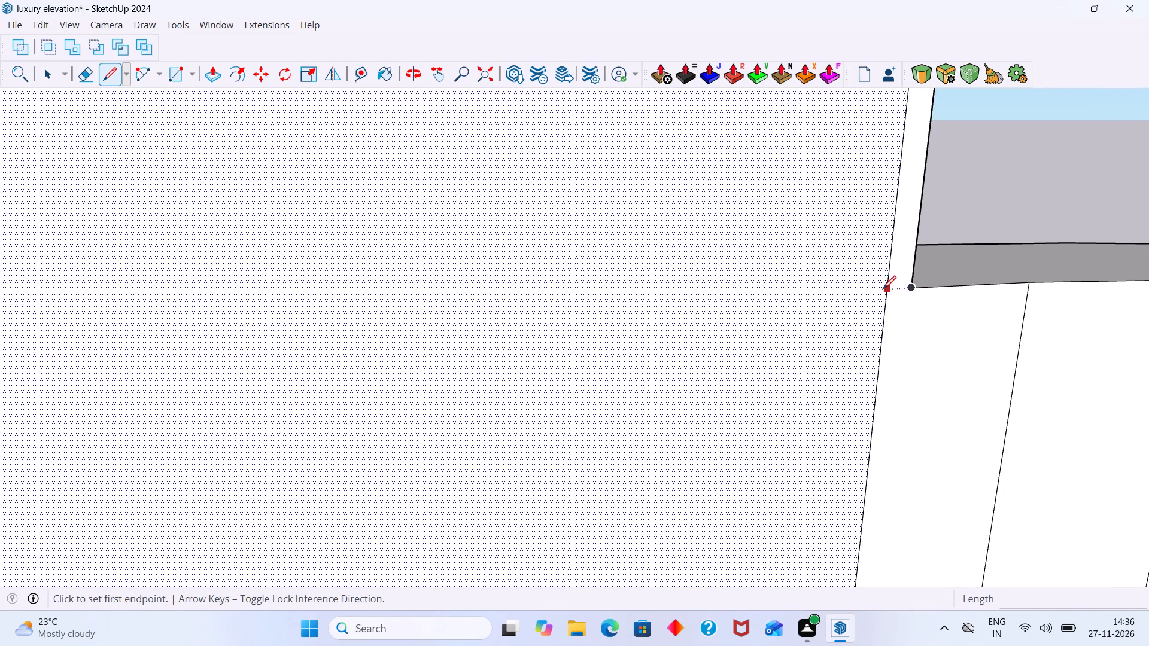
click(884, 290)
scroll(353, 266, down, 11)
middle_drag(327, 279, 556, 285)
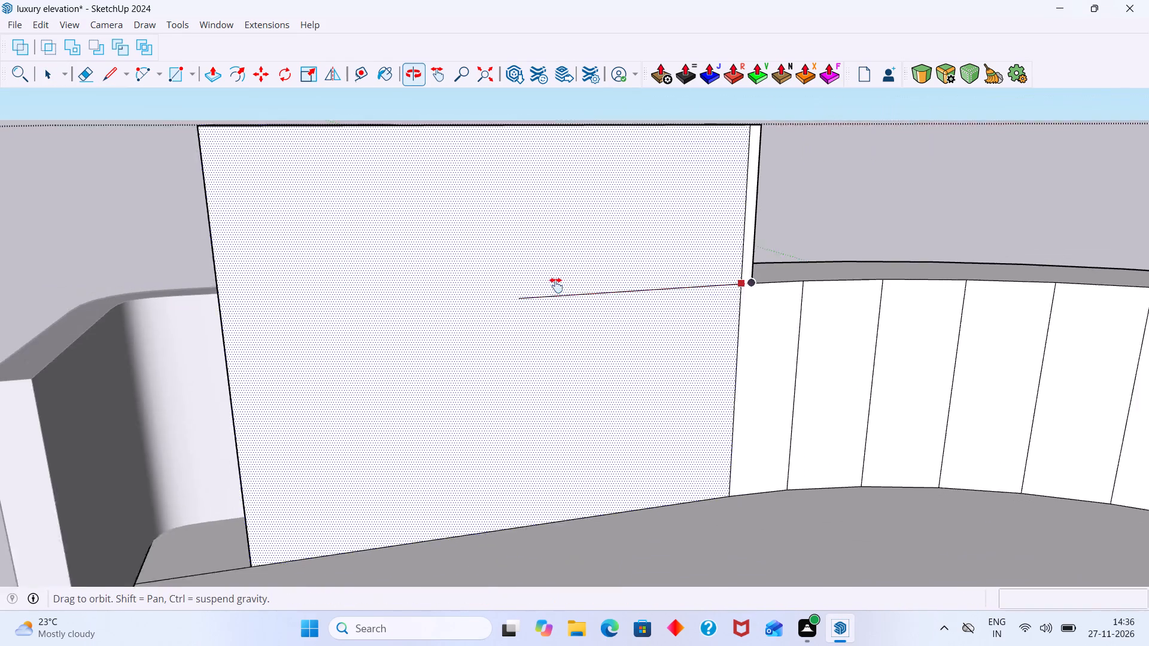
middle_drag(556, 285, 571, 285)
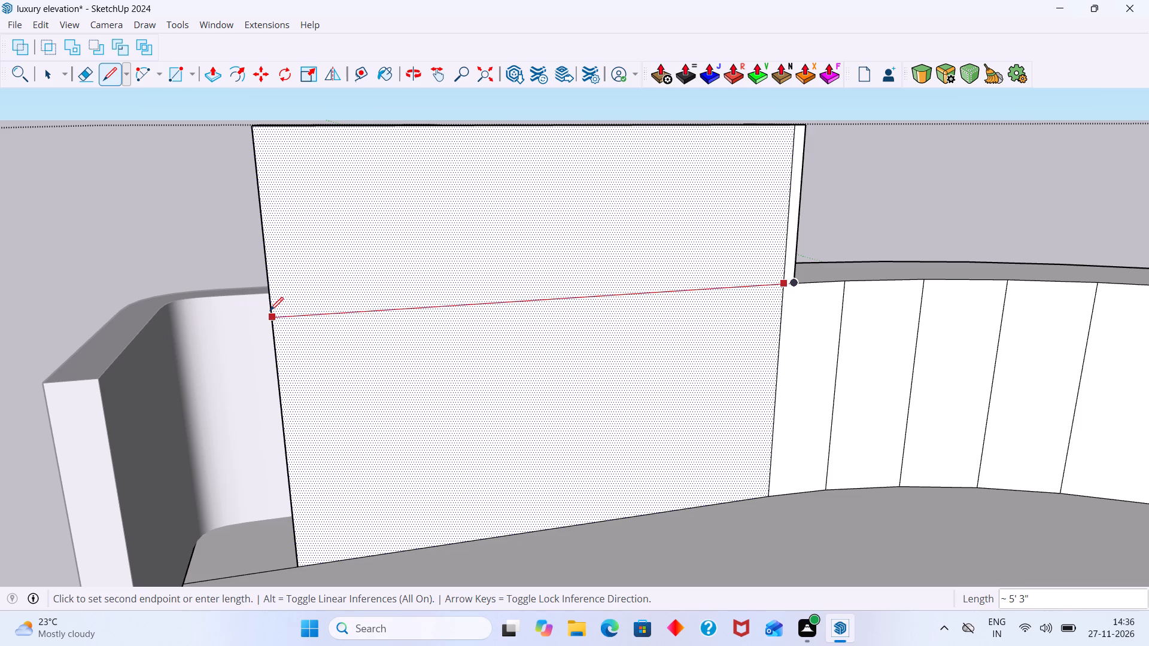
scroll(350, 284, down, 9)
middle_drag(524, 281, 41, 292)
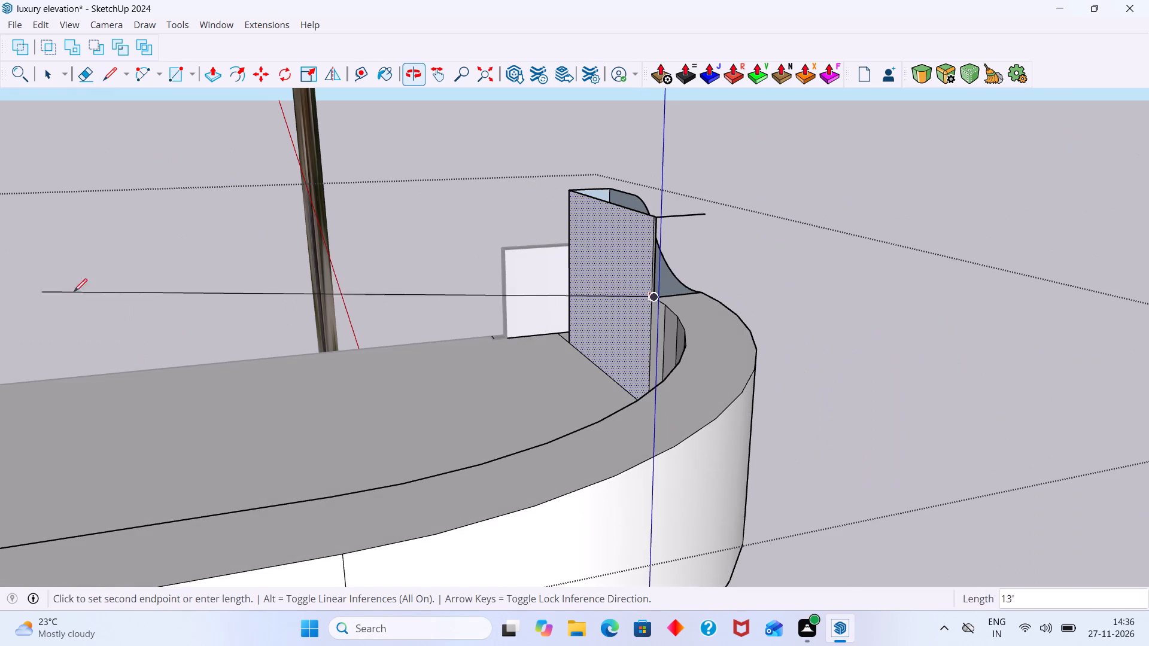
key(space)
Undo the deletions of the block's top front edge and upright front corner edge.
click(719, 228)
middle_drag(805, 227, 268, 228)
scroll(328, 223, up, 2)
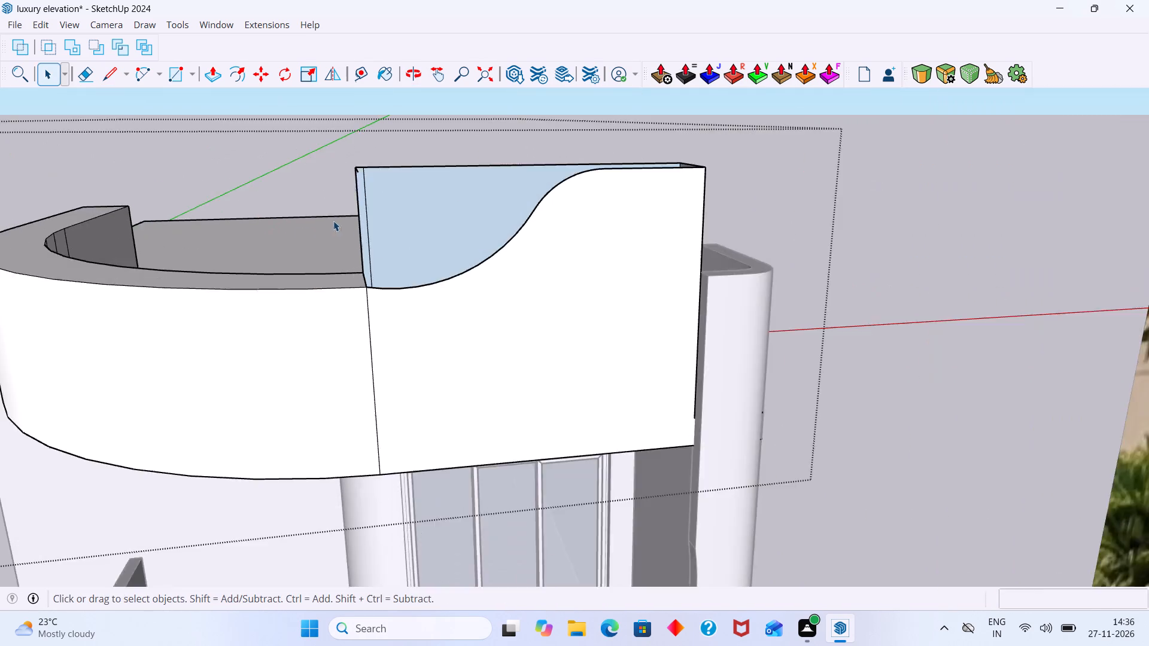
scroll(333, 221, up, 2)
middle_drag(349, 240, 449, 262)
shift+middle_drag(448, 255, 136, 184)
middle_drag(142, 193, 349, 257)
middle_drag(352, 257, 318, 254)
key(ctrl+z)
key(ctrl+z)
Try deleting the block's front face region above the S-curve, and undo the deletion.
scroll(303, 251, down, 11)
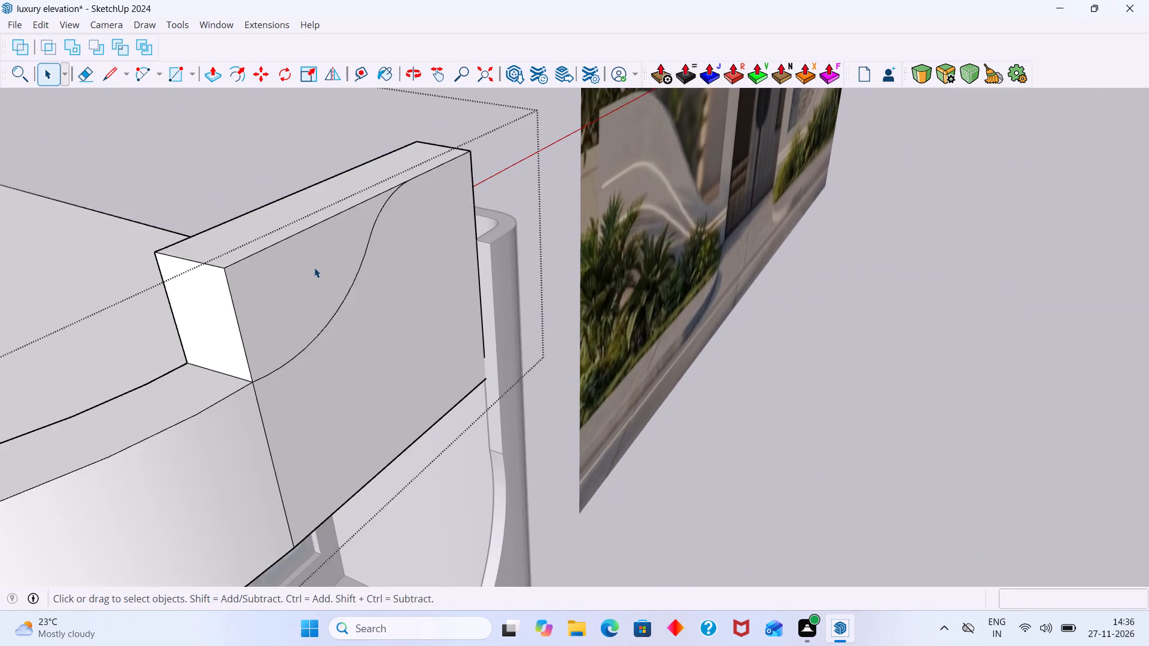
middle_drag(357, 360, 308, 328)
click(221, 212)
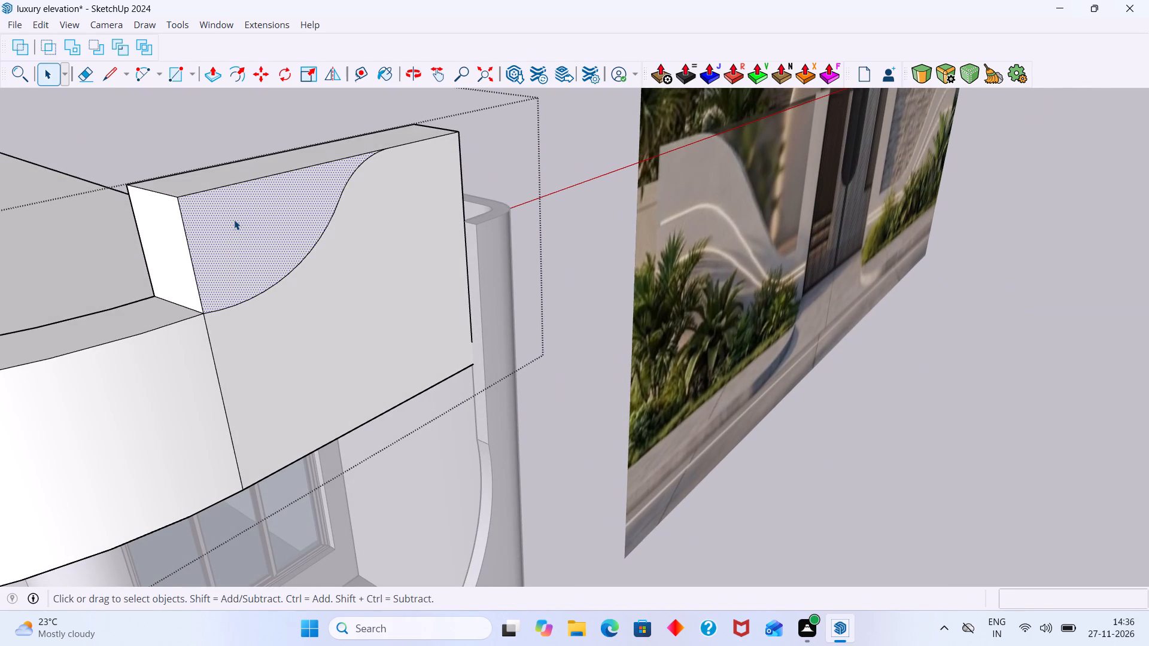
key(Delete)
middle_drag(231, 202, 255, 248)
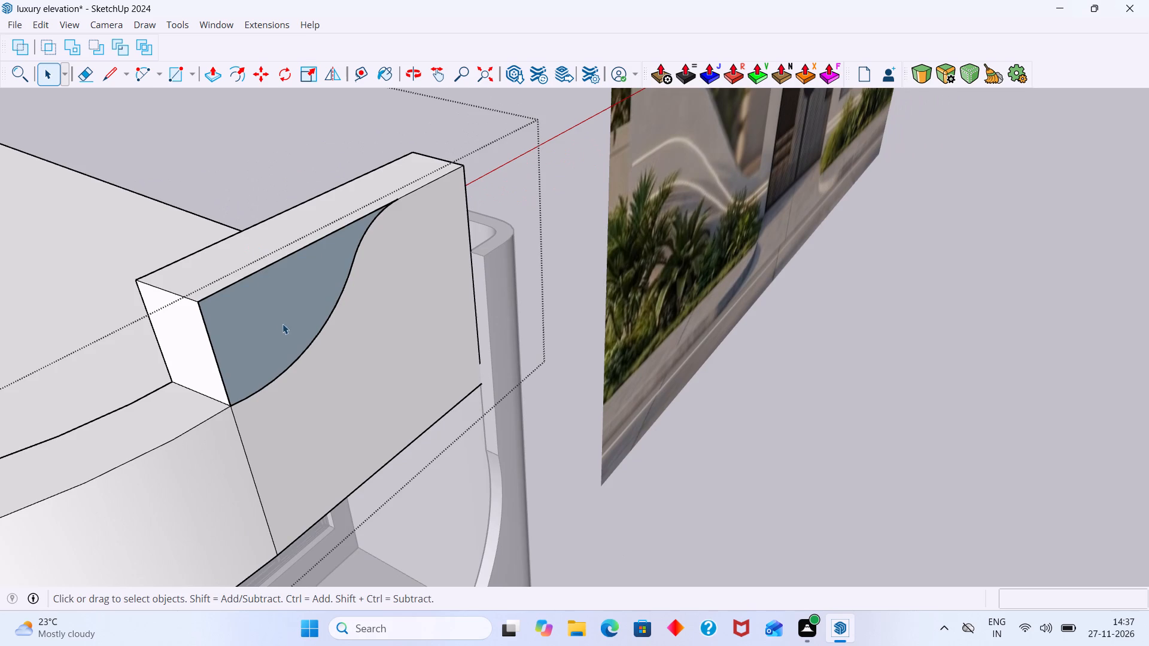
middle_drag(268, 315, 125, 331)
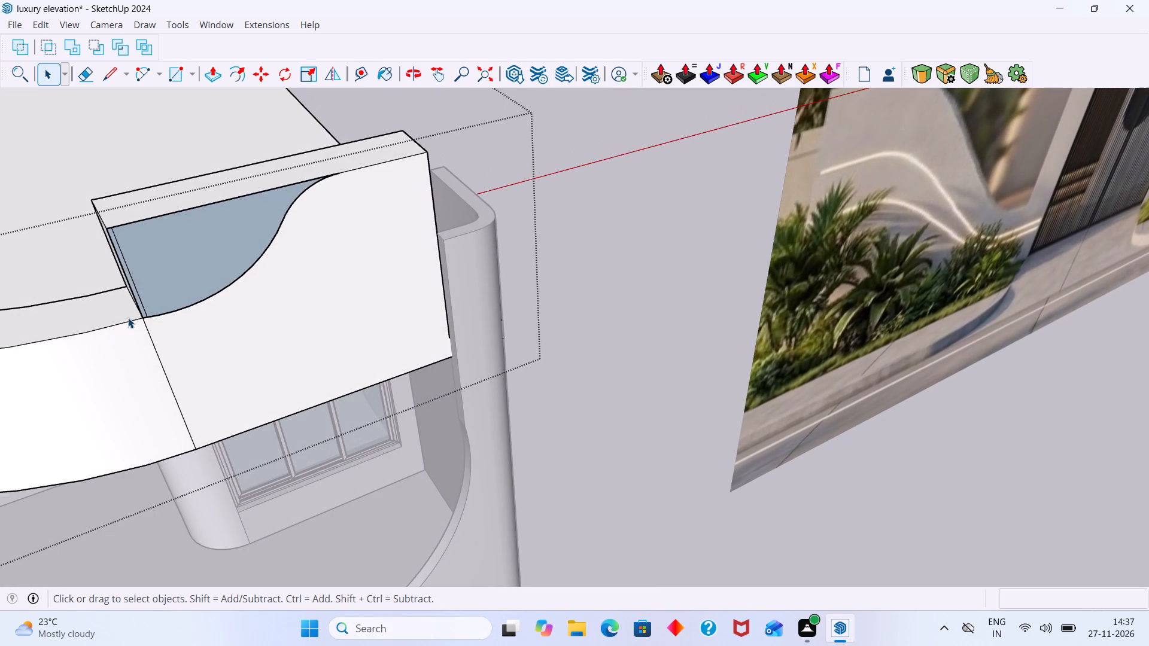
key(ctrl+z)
Push the front face region above the S-curve about 1' 2" back through the block's thickness.
click(190, 265)
key(p)
click(189, 263)
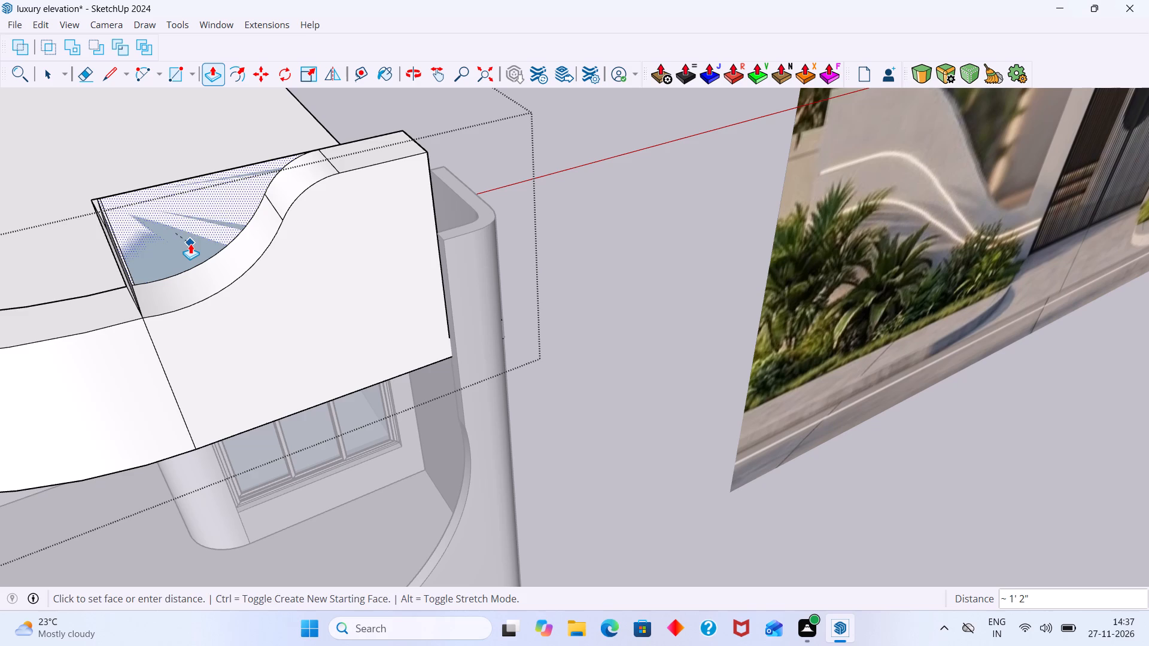
click(191, 241)
key(space)
Delete the upright front corner edge of the waste region at the seam with the curved parapet.
middle_drag(154, 275, 303, 254)
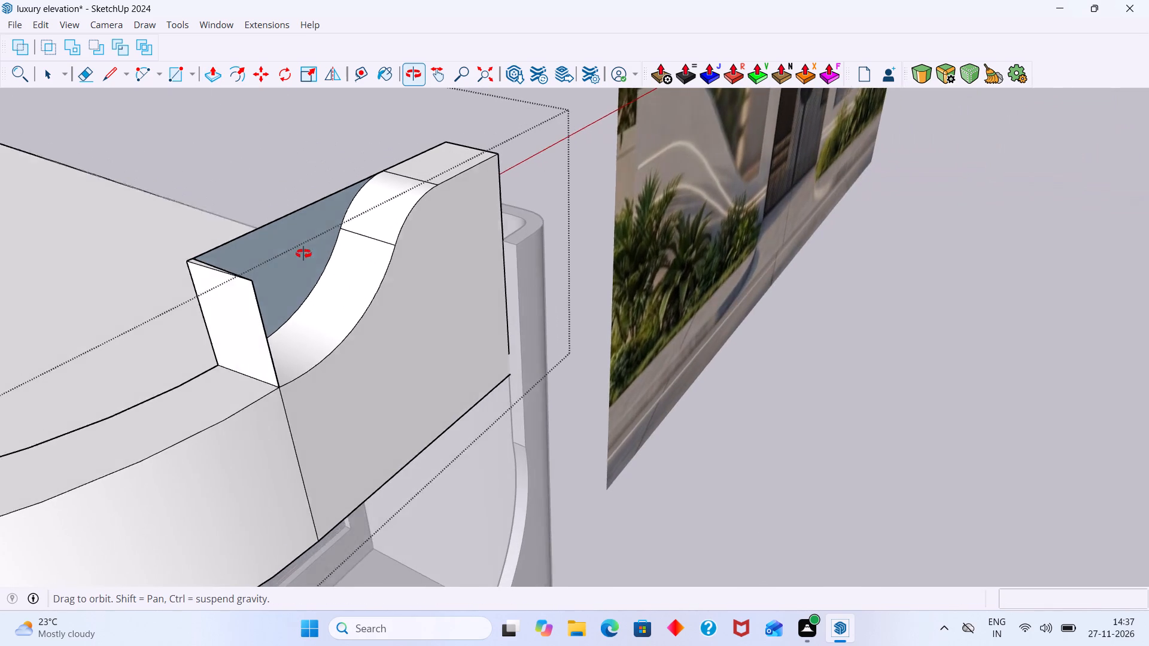
middle_drag(303, 254, 306, 253)
scroll(291, 346, up, 8)
middle_drag(277, 378, 158, 371)
scroll(76, 316, up, 3)
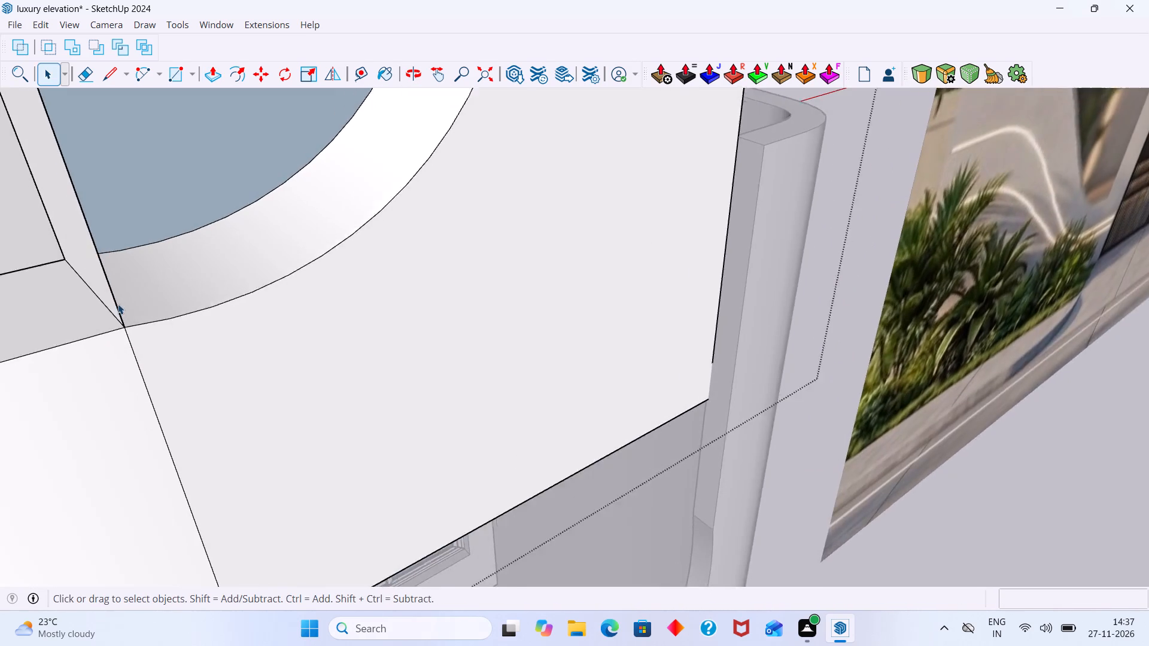
scroll(118, 304, up, 2)
middle_drag(121, 304, 59, 322)
scroll(115, 249, up, 5)
click(101, 265)
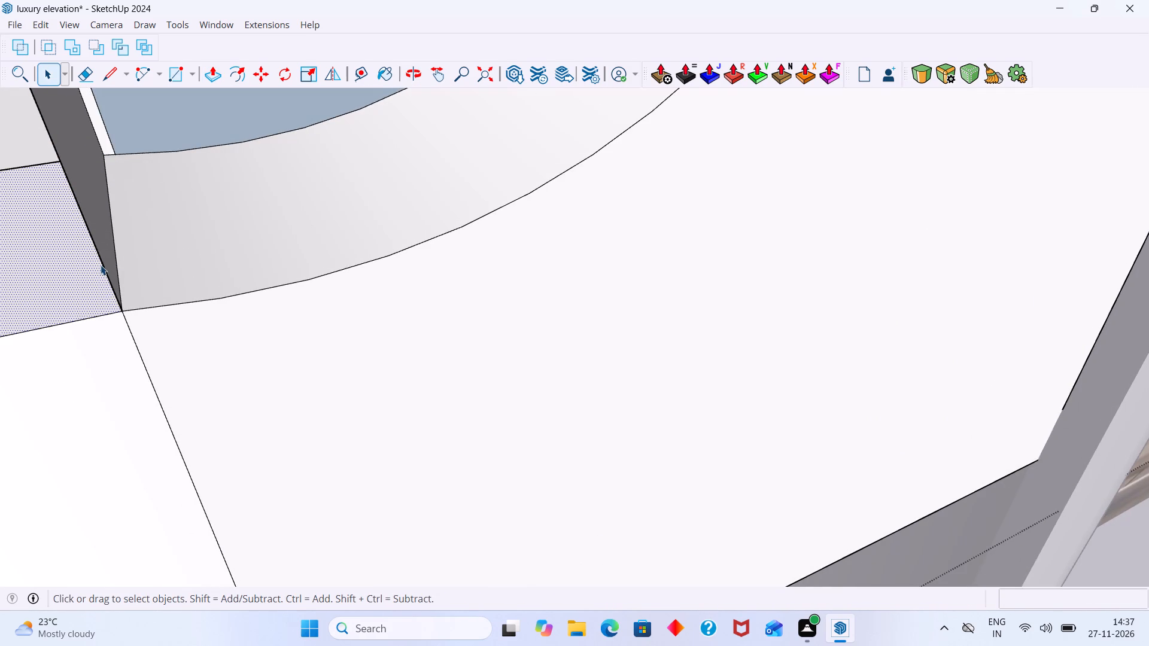
click(103, 265)
key(Delete)
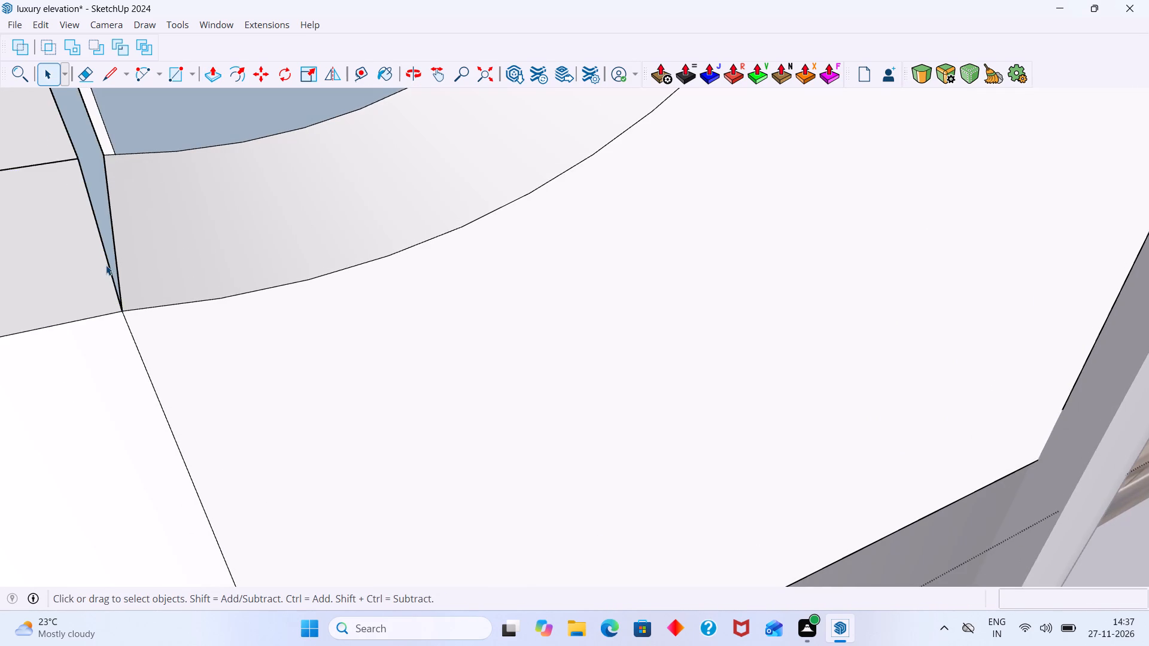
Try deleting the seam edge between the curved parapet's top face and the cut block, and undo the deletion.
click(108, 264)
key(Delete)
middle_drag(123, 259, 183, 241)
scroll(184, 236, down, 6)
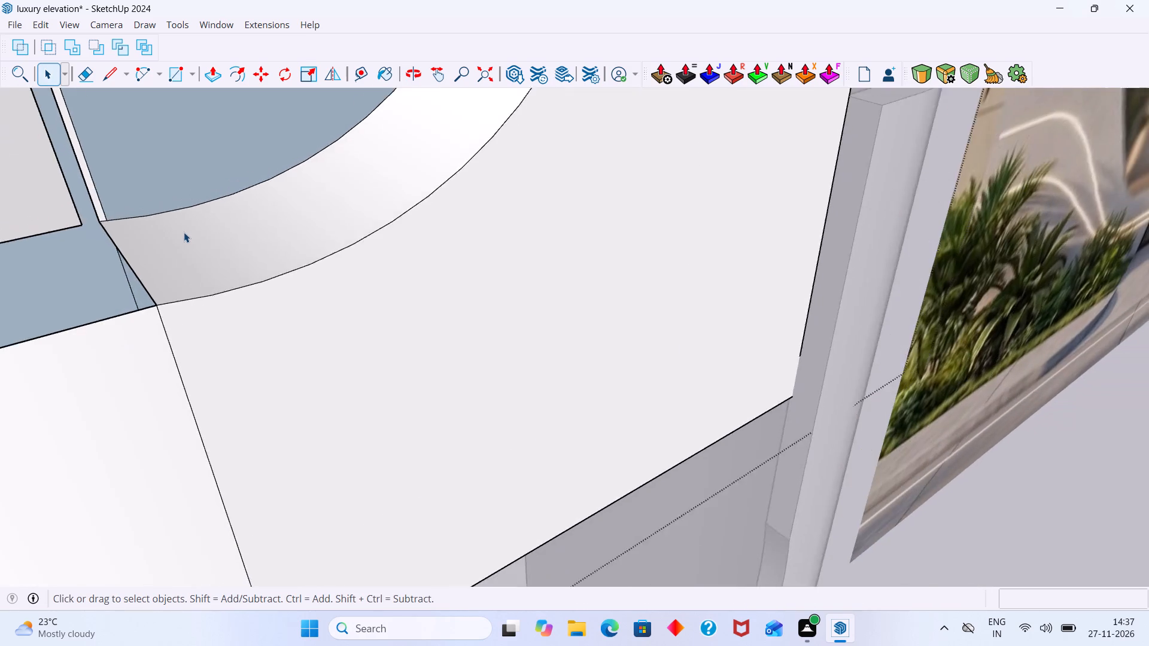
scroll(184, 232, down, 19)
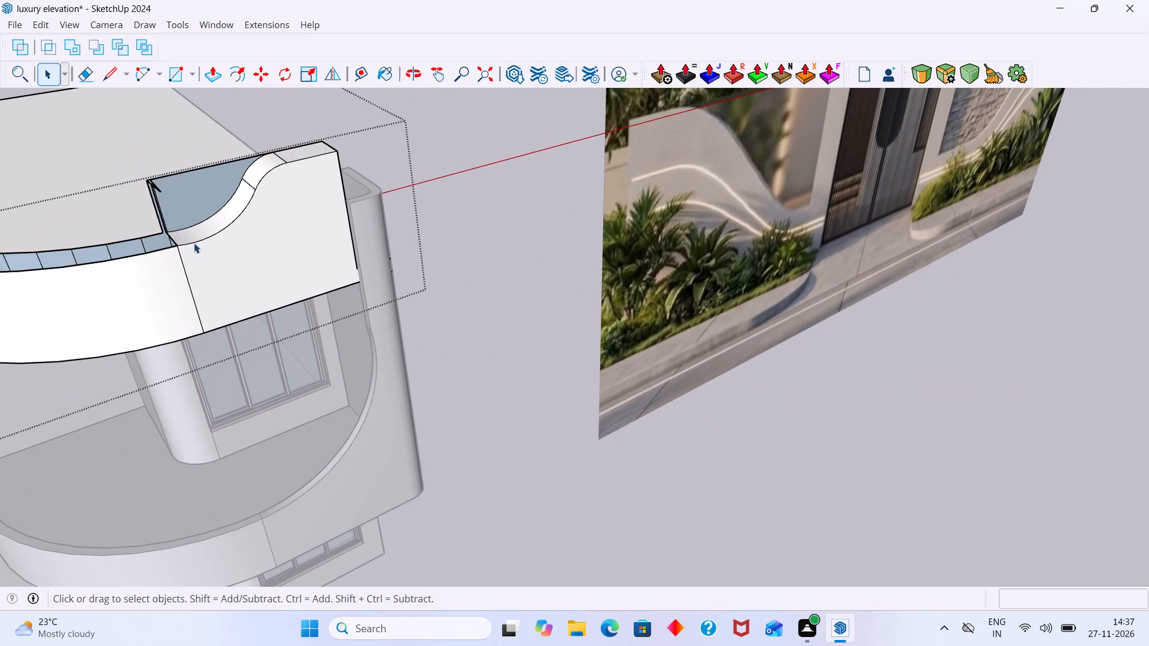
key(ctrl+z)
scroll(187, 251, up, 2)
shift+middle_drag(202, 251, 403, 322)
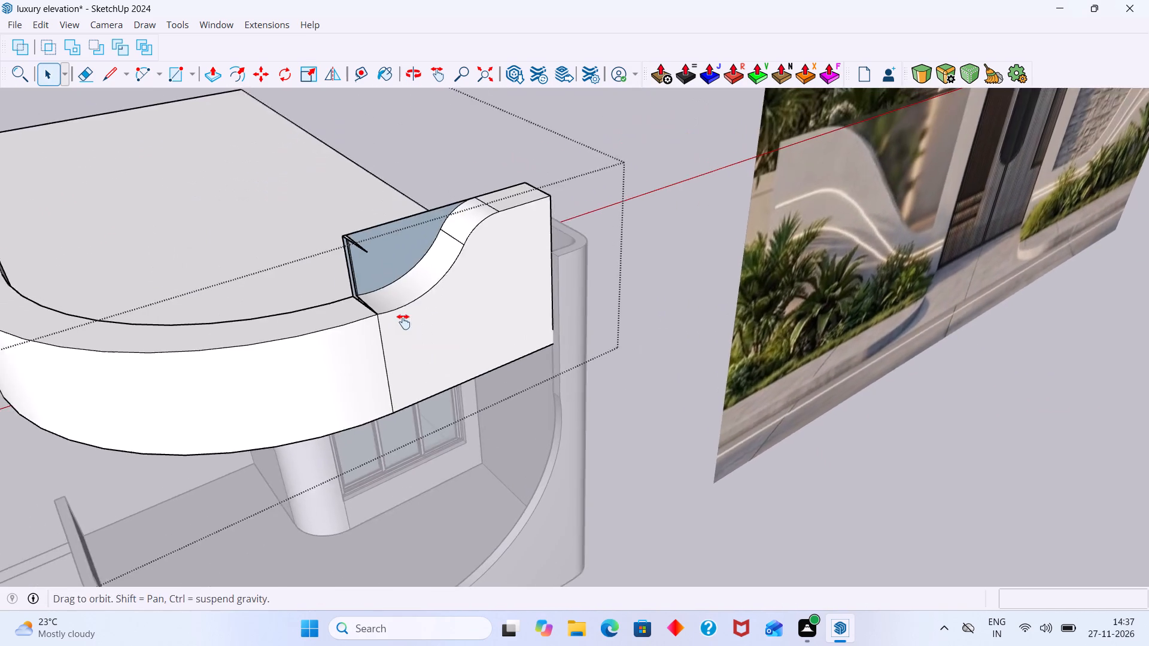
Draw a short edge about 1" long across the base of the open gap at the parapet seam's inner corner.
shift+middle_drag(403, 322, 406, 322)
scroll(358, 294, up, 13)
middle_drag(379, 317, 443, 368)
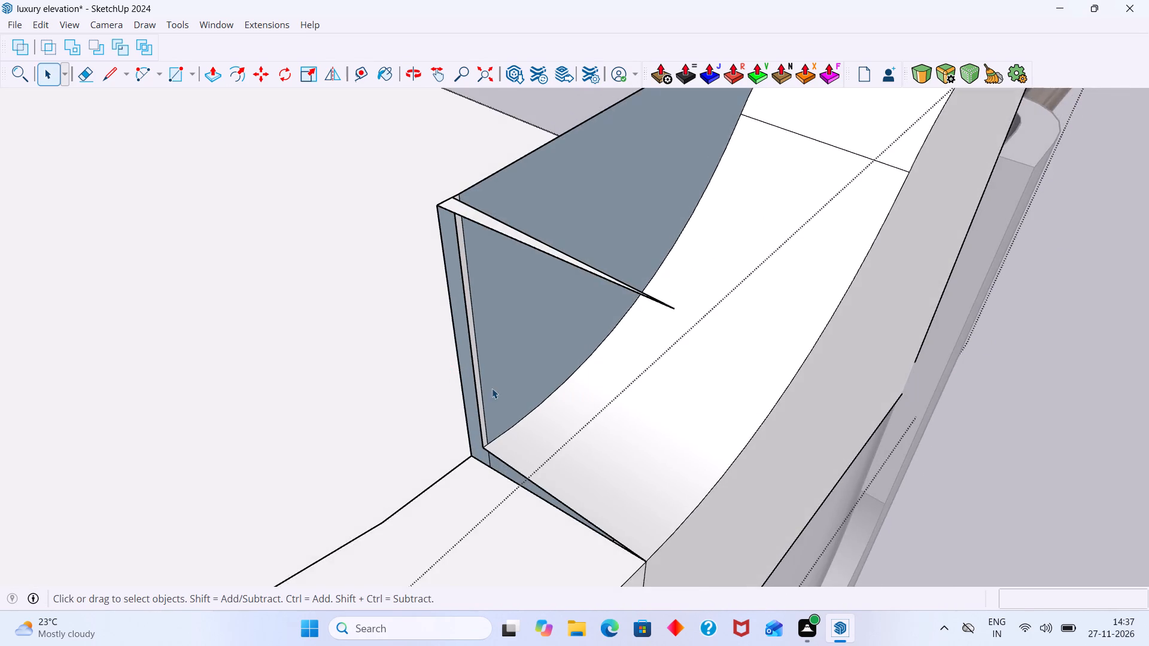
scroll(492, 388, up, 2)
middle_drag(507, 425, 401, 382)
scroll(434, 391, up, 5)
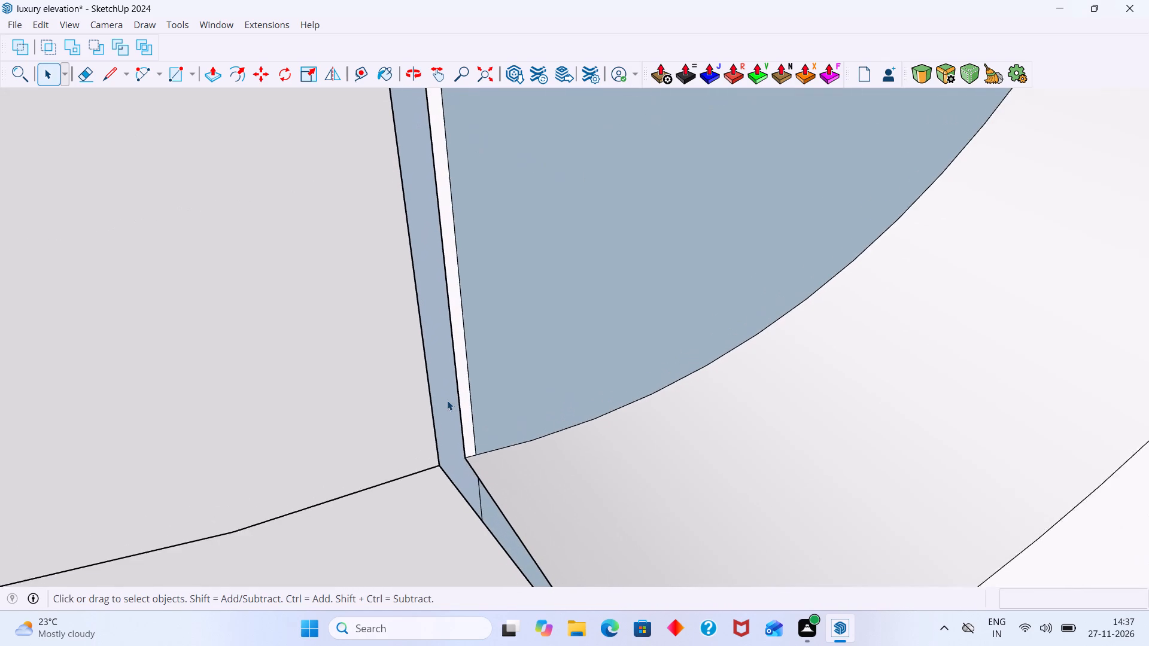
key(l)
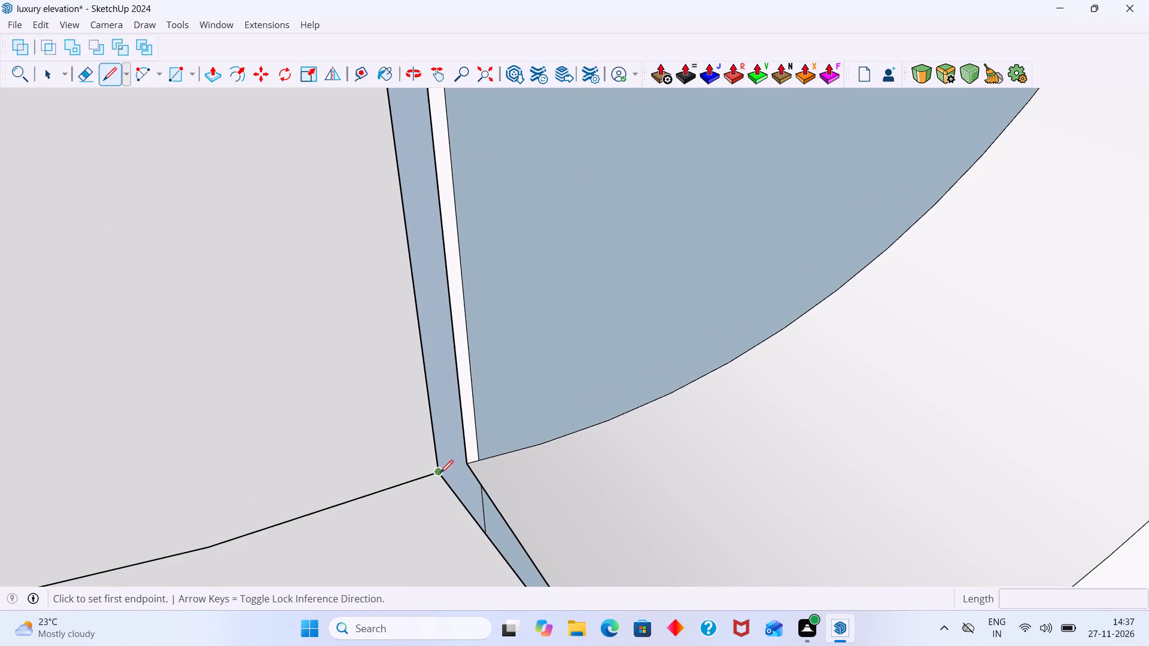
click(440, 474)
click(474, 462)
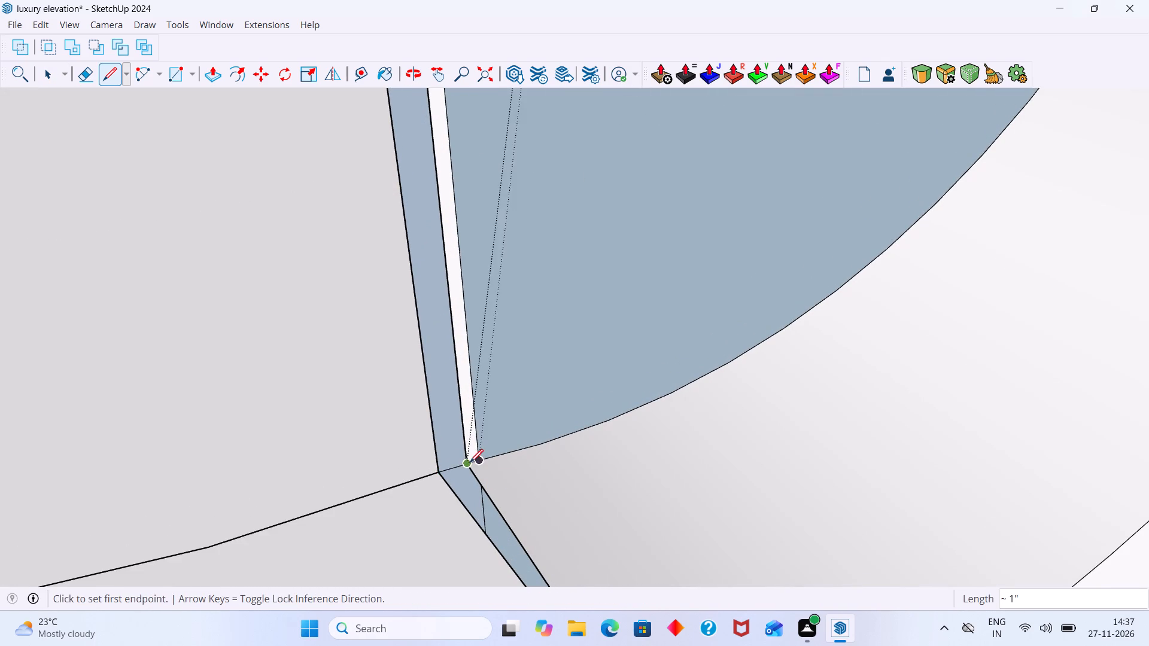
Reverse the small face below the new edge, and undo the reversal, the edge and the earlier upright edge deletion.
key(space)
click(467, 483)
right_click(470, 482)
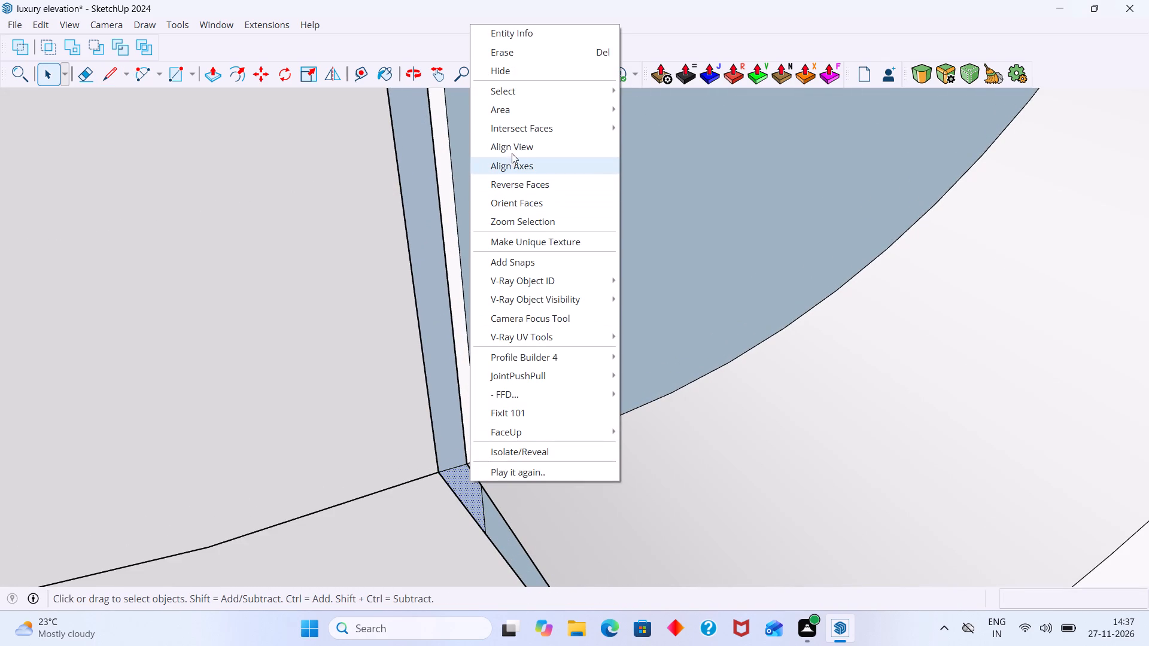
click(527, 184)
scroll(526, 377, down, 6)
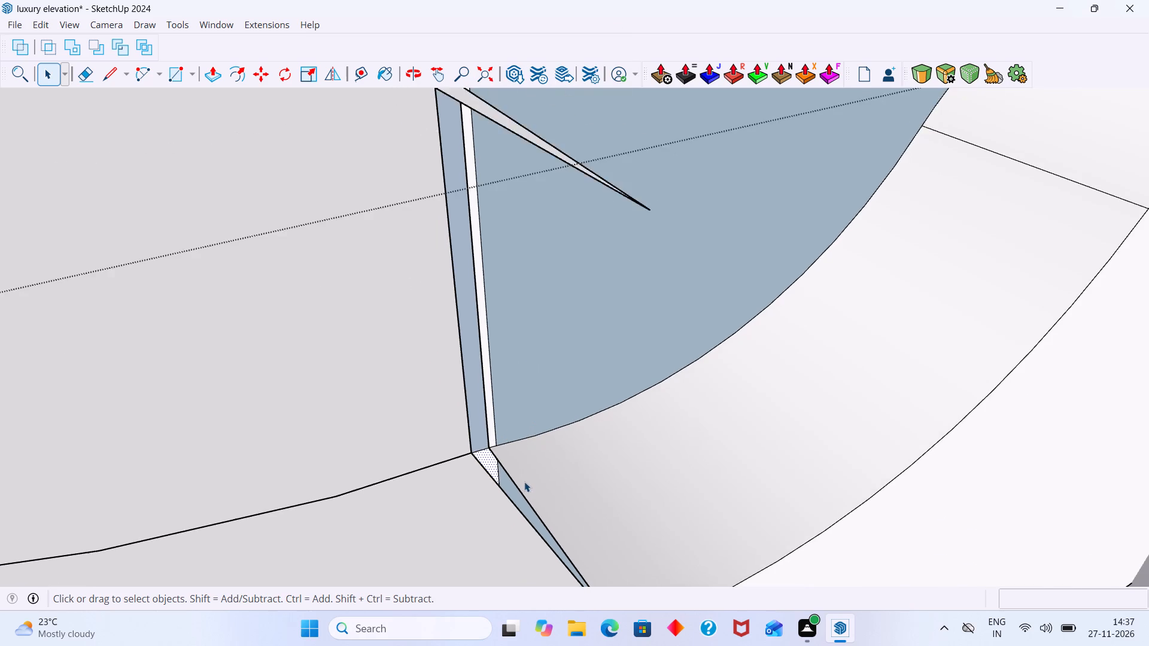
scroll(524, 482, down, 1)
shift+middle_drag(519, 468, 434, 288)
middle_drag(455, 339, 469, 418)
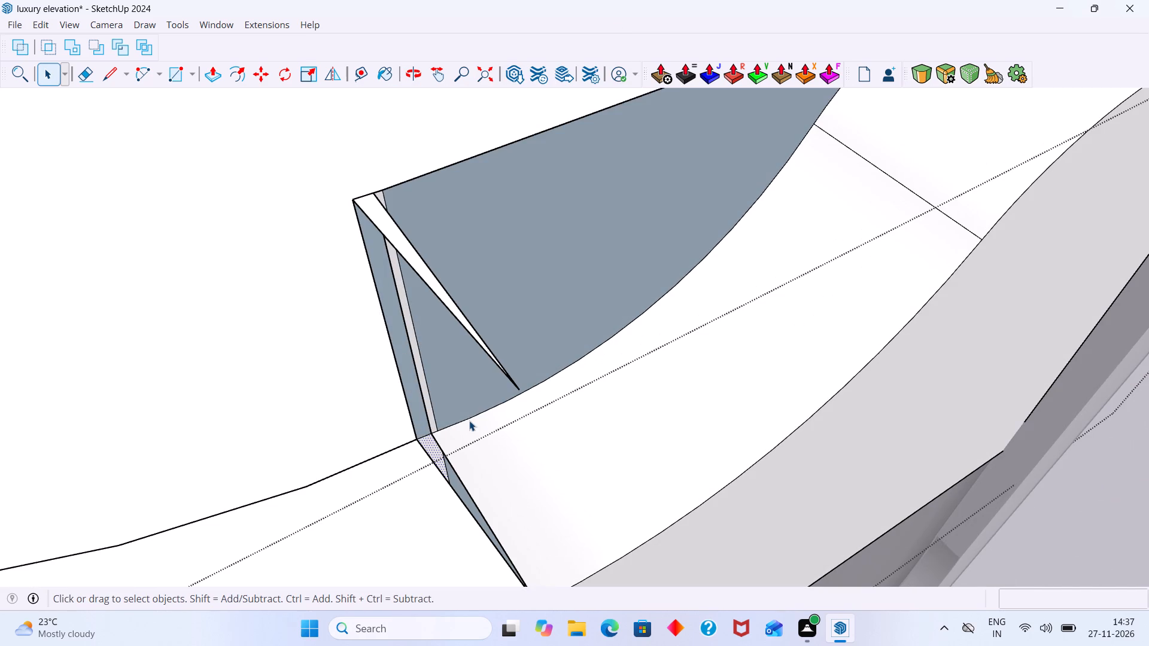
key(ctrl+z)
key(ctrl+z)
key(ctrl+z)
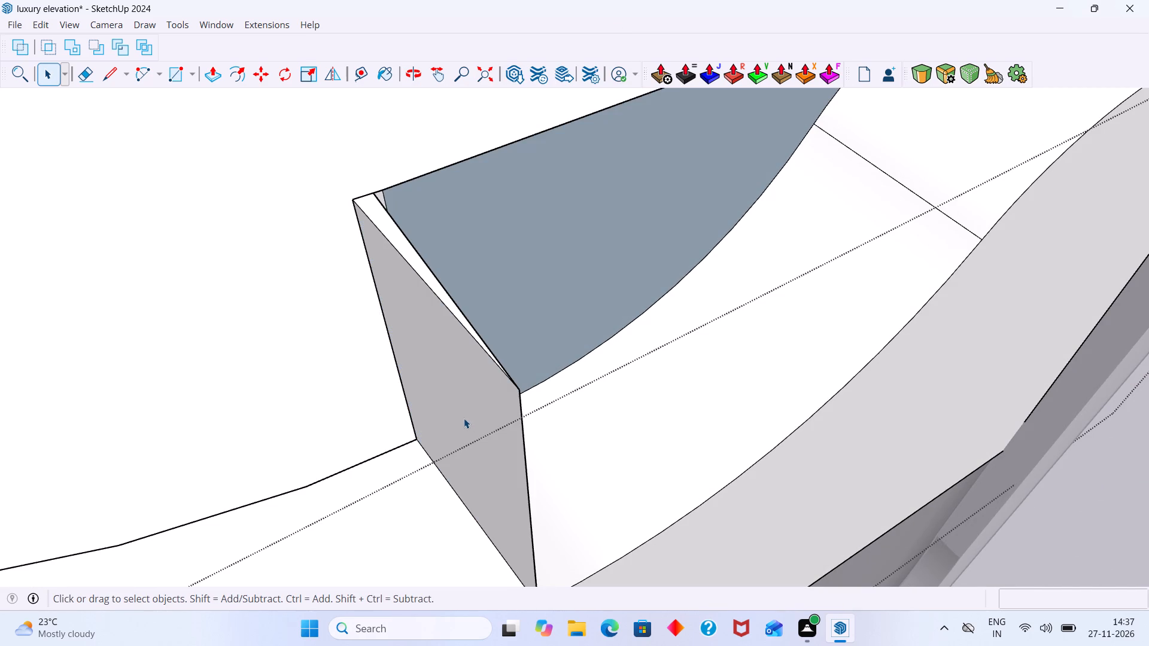
Delete the leftover back face above the S-curve.
middle_drag(435, 361, 365, 373)
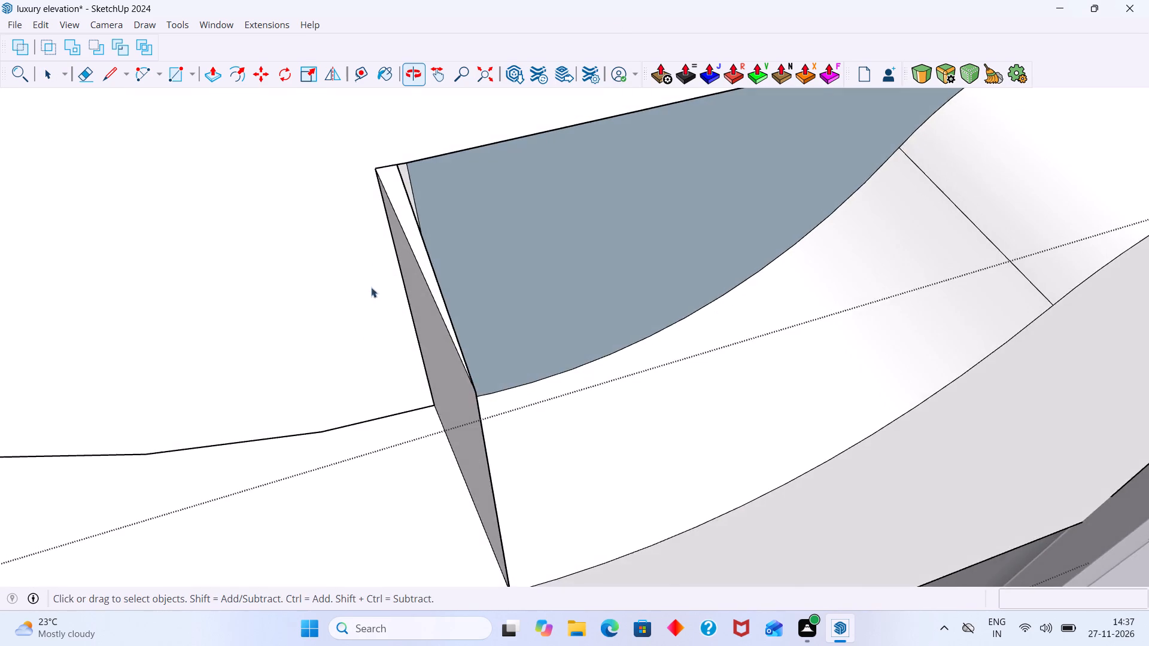
scroll(369, 212, up, 5)
scroll(408, 197, down, 10)
middle_drag(475, 211, 357, 170)
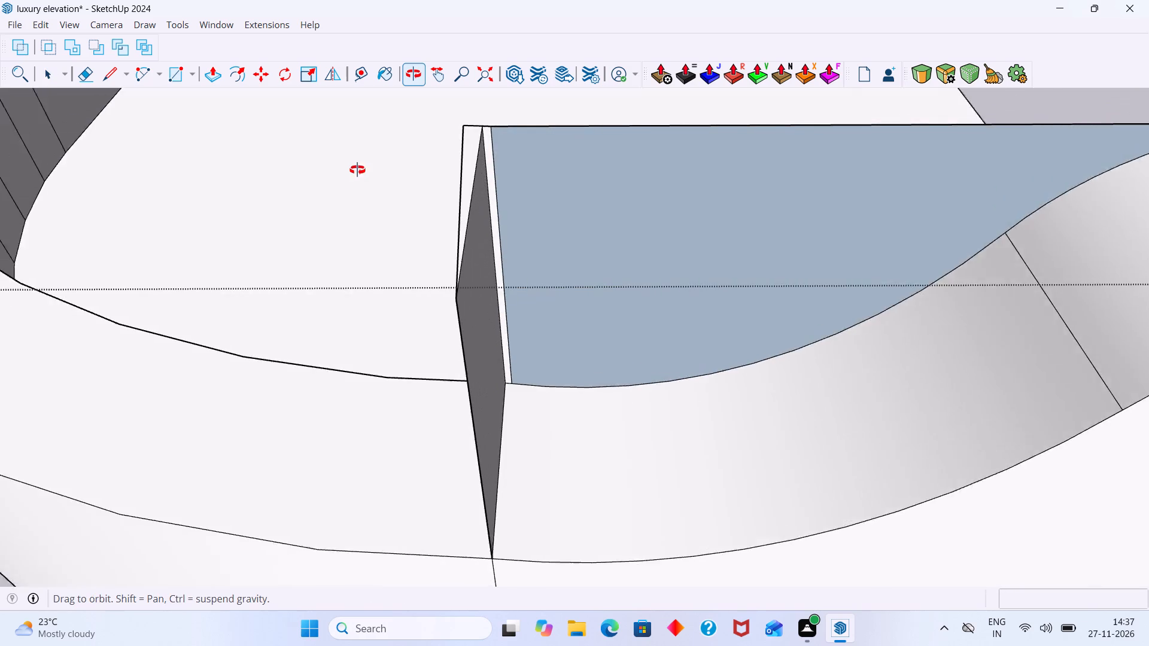
middle_drag(357, 170, 327, 170)
scroll(523, 147, up, 7)
scroll(506, 130, down, 8)
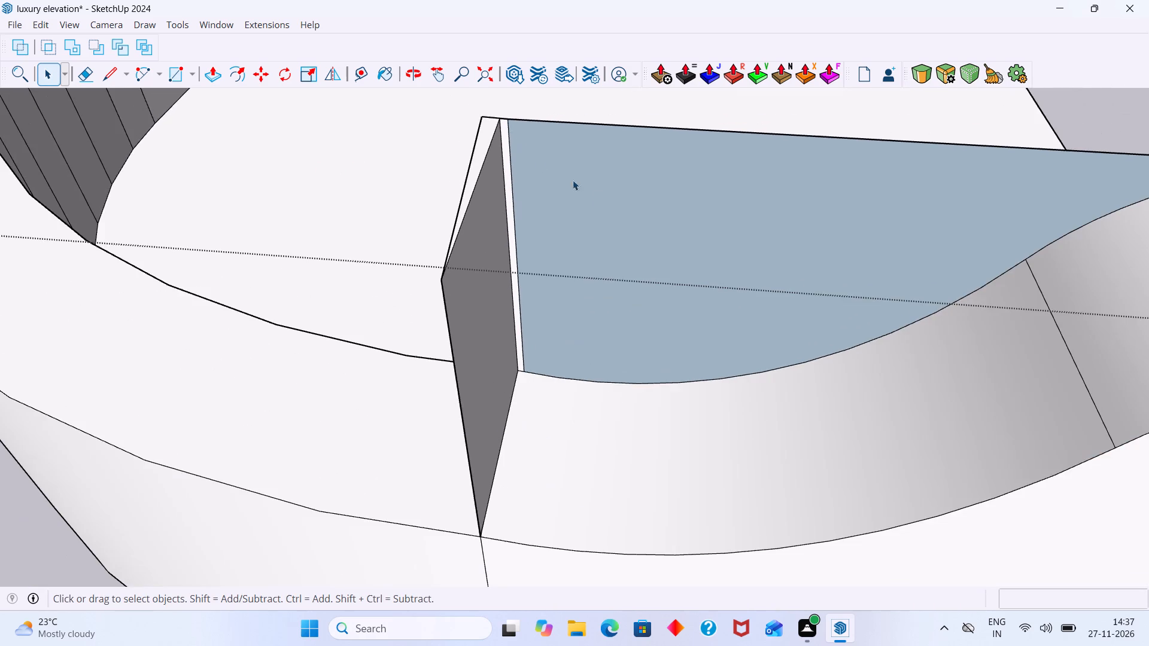
scroll(614, 236, down, 3)
click(612, 167)
key(p)
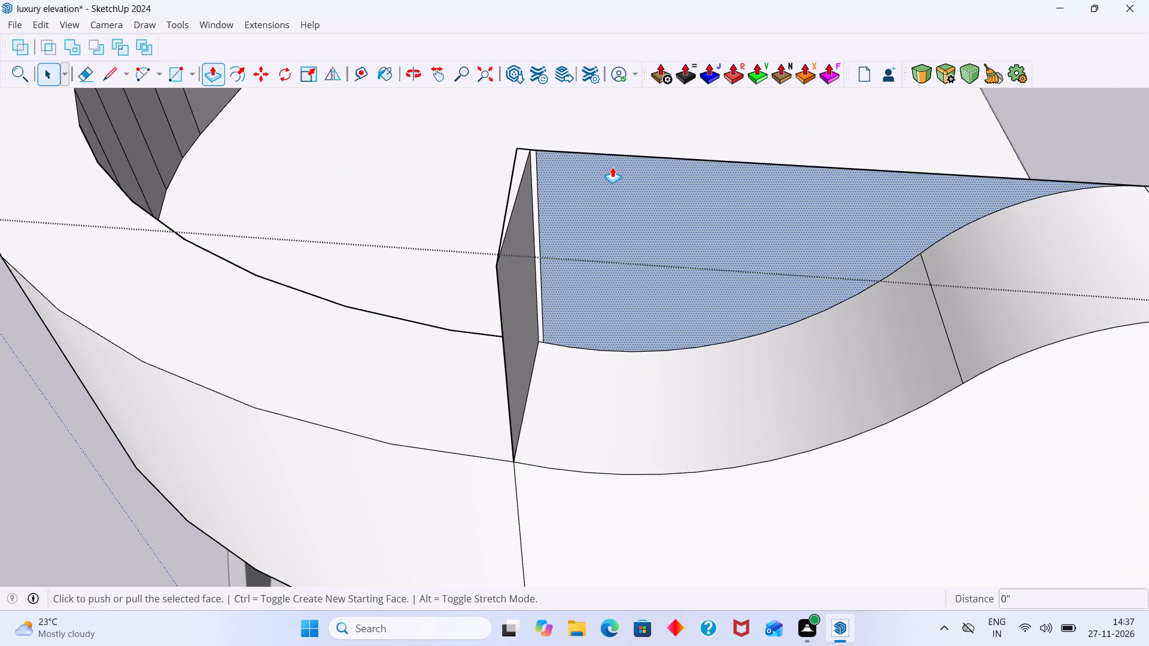
key(Delete)
Erase the long top edge and the adjoining upright edges left by the removed back face beside the seam wedge.
scroll(611, 163, up, 1)
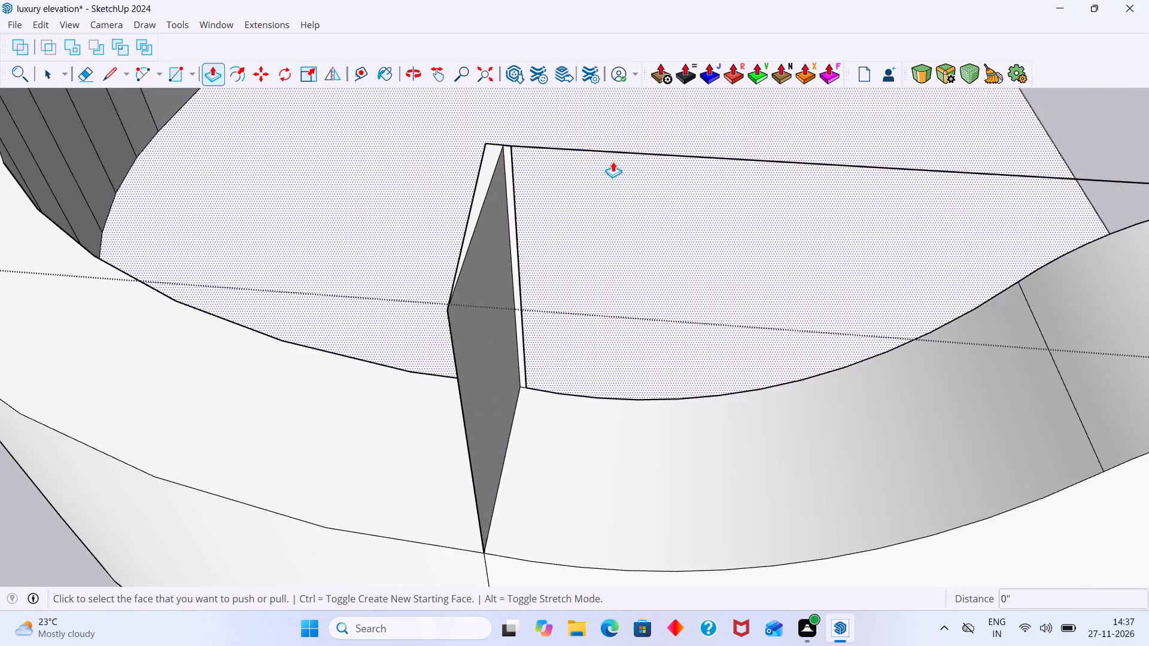
scroll(615, 159, down, 2)
key(e)
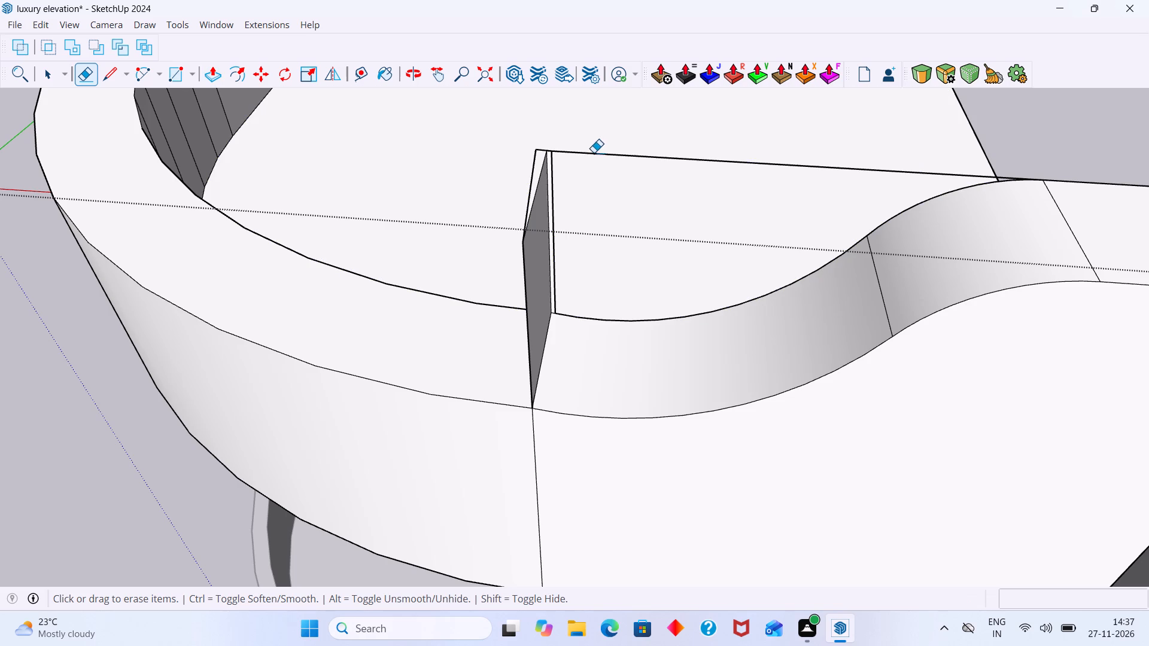
drag(594, 153, 568, 164)
click(557, 167)
click(553, 169)
scroll(554, 156, up, 4)
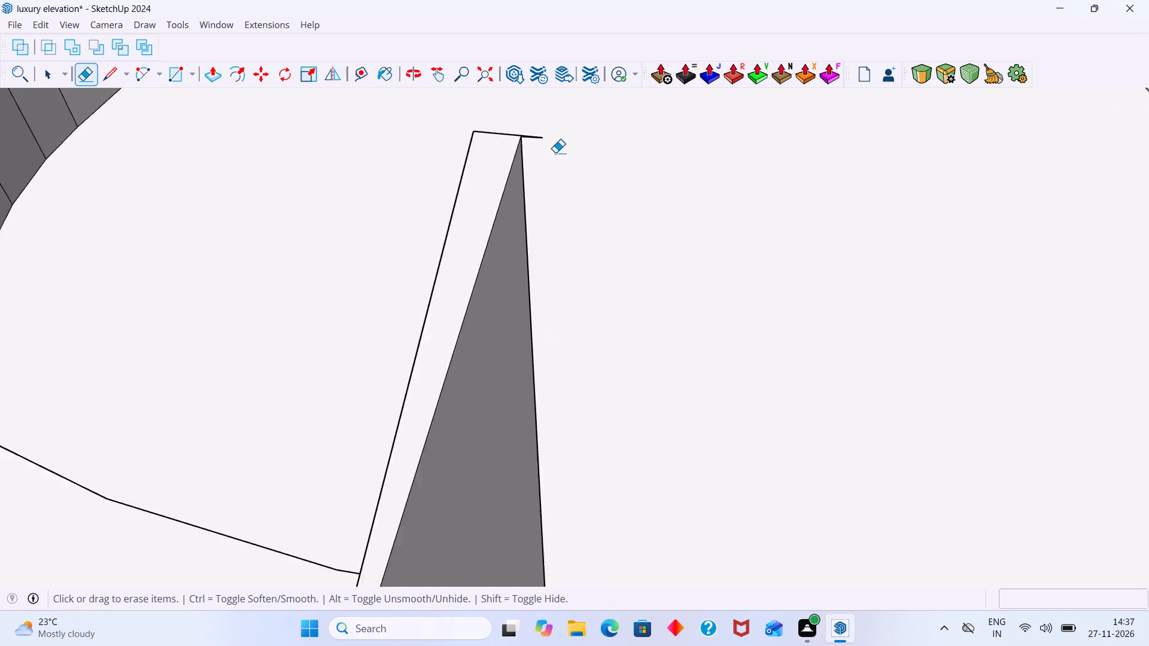
scroll(555, 153, up, 2)
scroll(518, 140, down, 3)
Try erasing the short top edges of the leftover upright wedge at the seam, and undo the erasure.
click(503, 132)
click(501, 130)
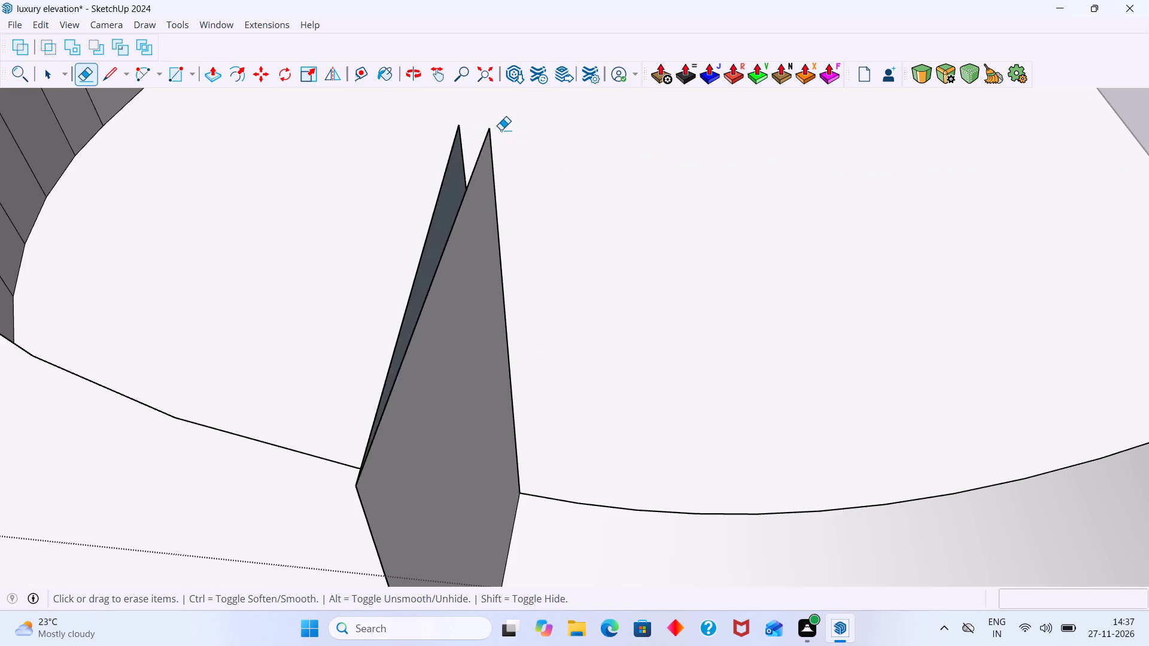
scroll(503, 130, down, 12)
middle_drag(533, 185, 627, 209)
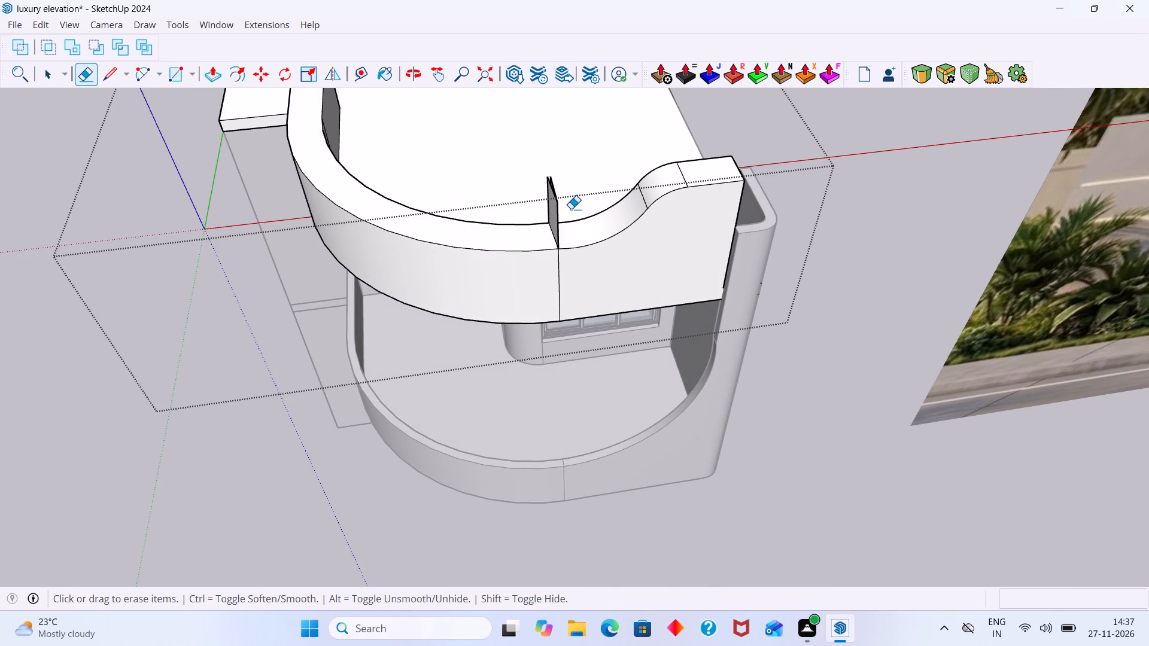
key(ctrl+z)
Push the top face of the leftover wedge 1' 8" down to the curved parapet's top surface.
scroll(549, 165, up, 9)
key(space)
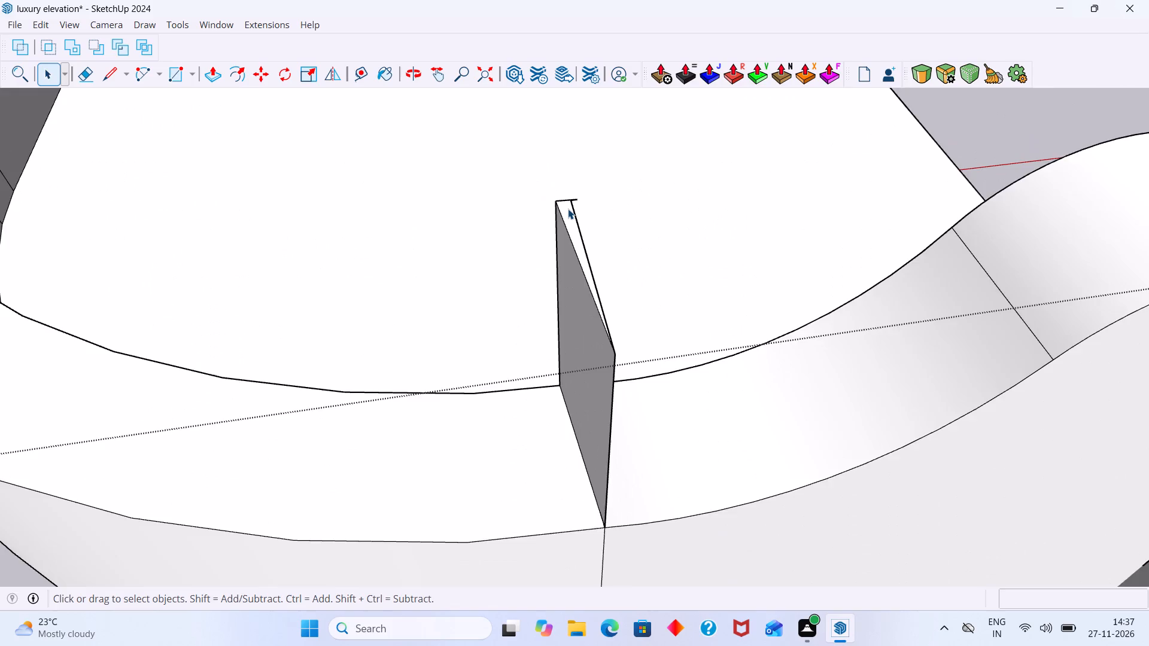
scroll(568, 210, up, 4)
click(570, 210)
key(p)
click(570, 209)
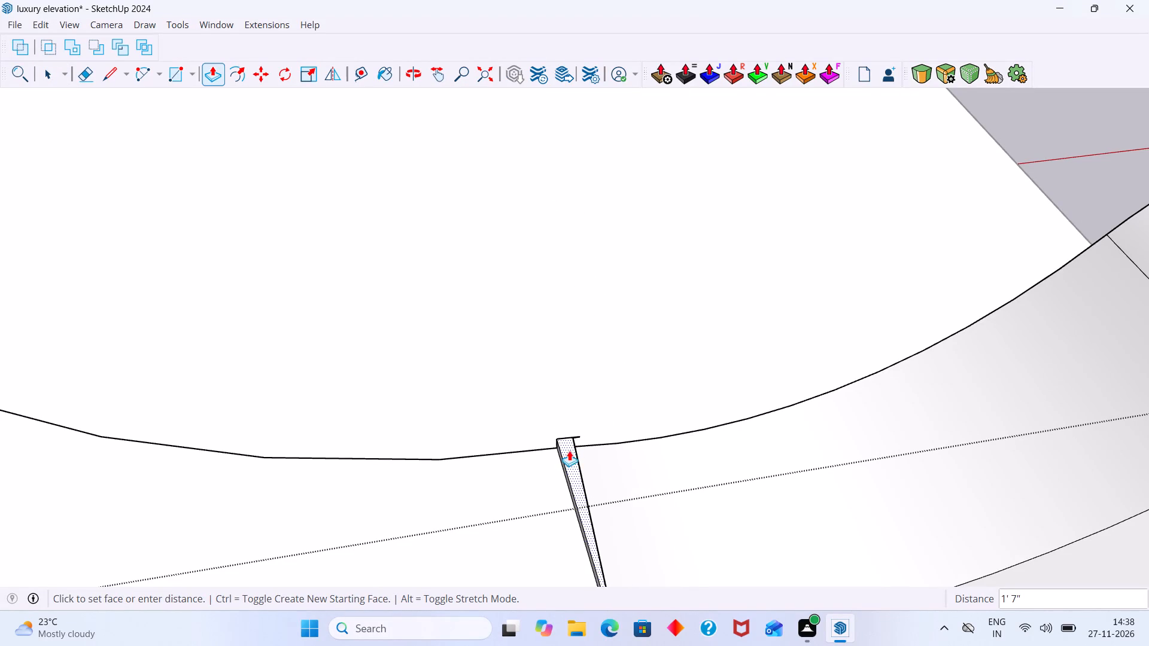
click(554, 444)
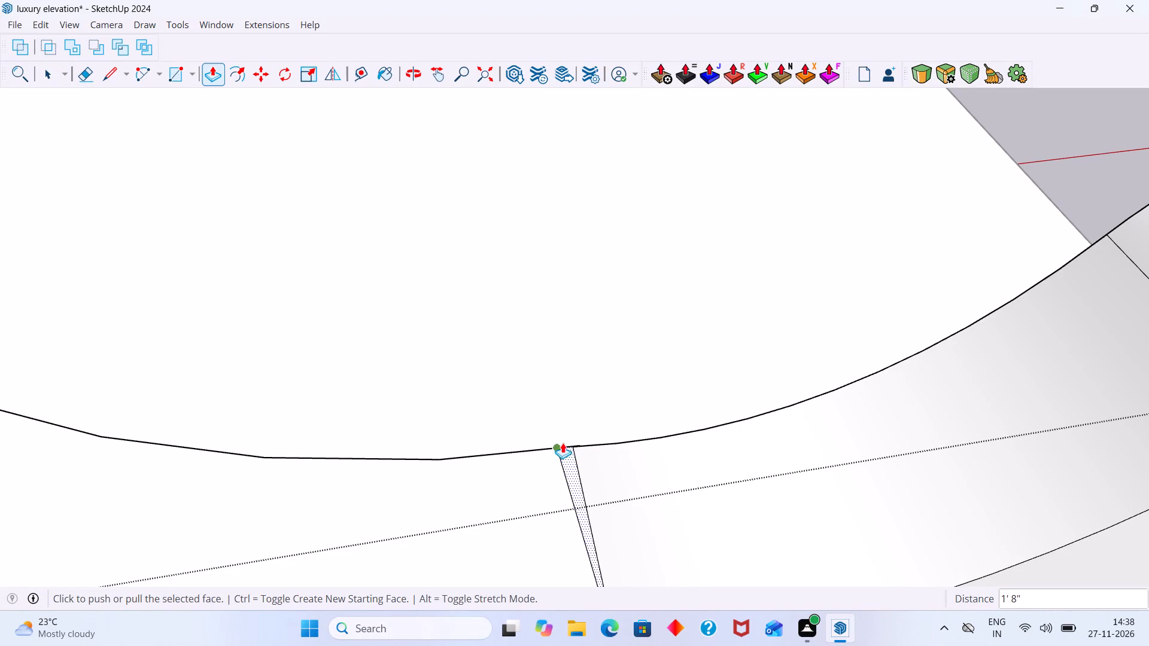
key(space)
scroll(622, 430, down, 10)
click(869, 240)
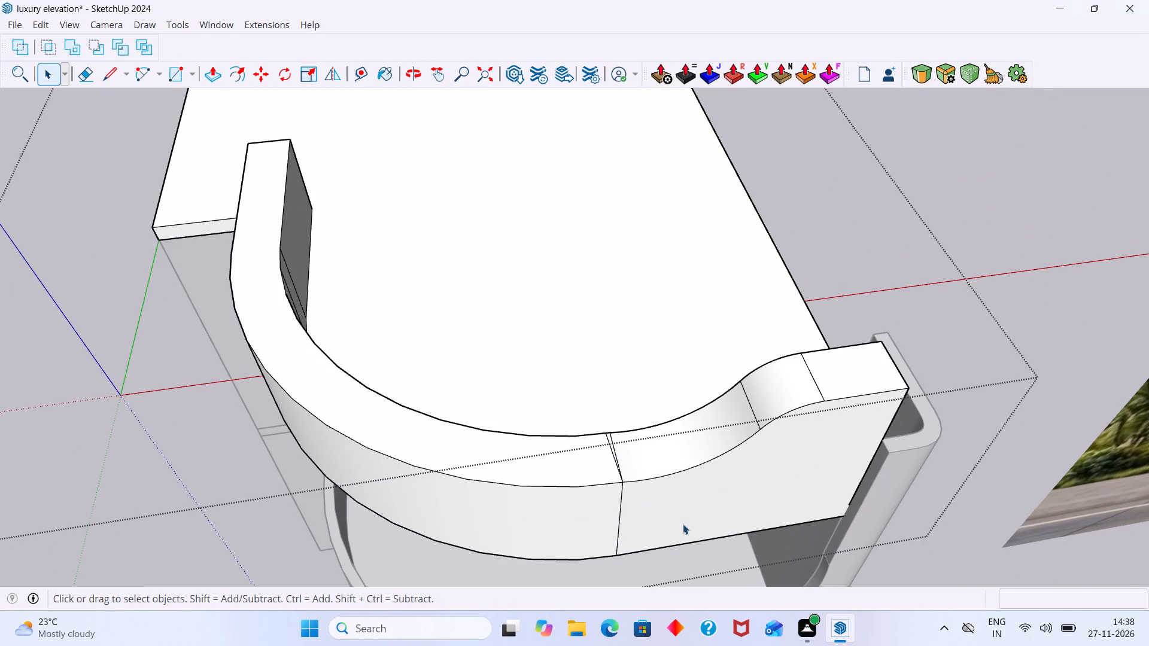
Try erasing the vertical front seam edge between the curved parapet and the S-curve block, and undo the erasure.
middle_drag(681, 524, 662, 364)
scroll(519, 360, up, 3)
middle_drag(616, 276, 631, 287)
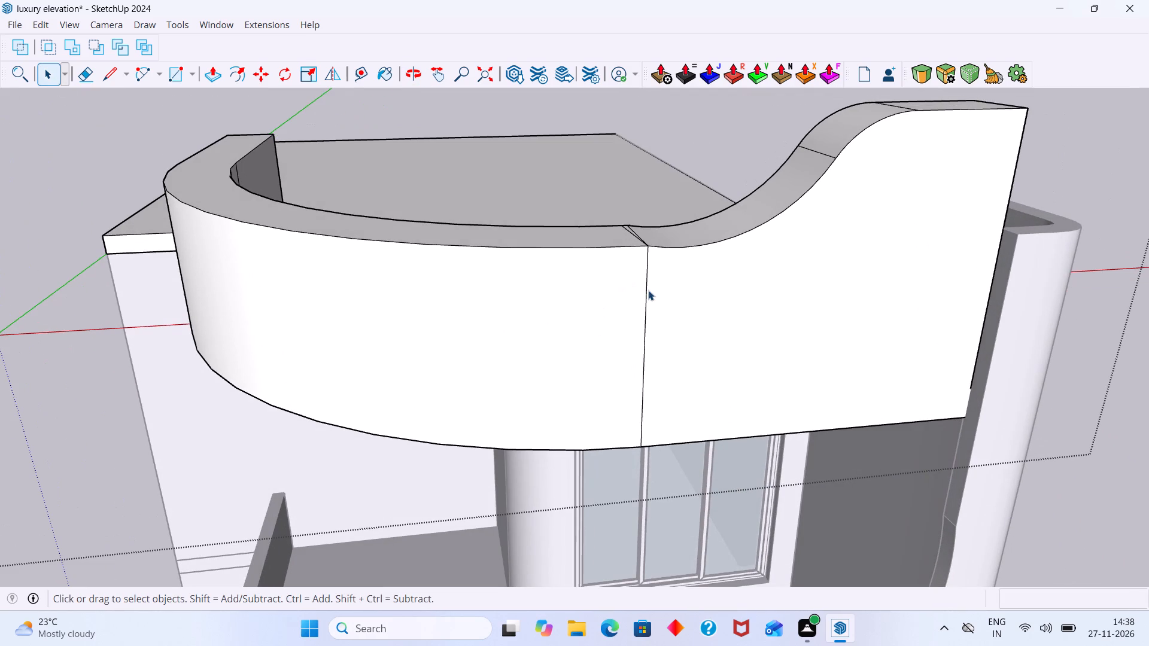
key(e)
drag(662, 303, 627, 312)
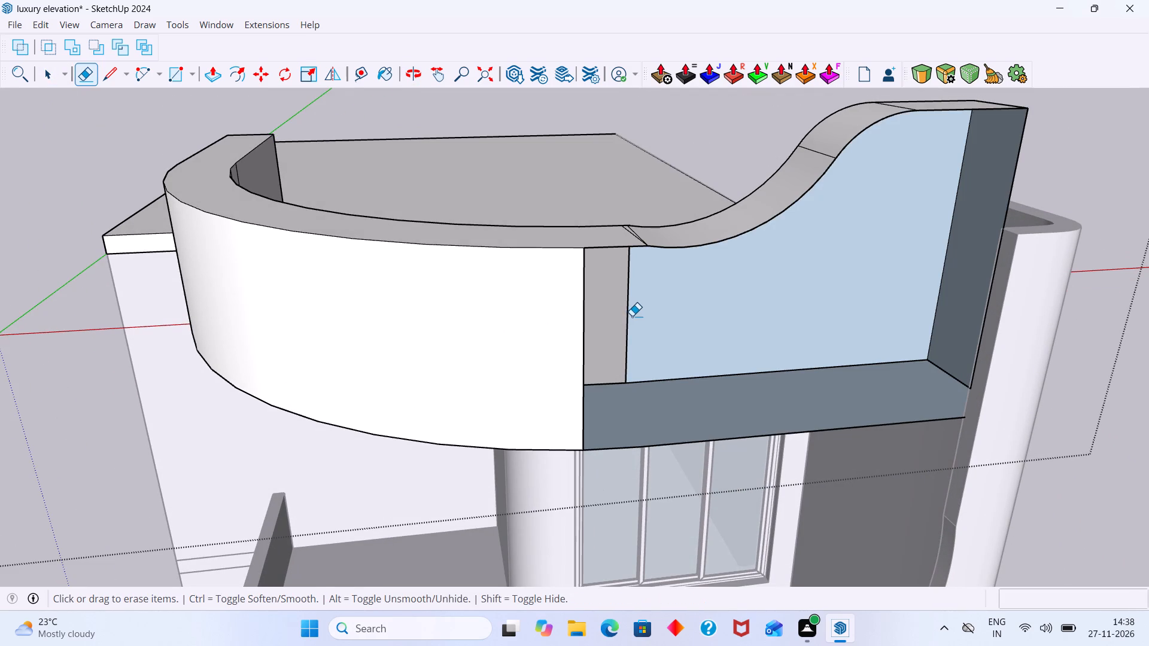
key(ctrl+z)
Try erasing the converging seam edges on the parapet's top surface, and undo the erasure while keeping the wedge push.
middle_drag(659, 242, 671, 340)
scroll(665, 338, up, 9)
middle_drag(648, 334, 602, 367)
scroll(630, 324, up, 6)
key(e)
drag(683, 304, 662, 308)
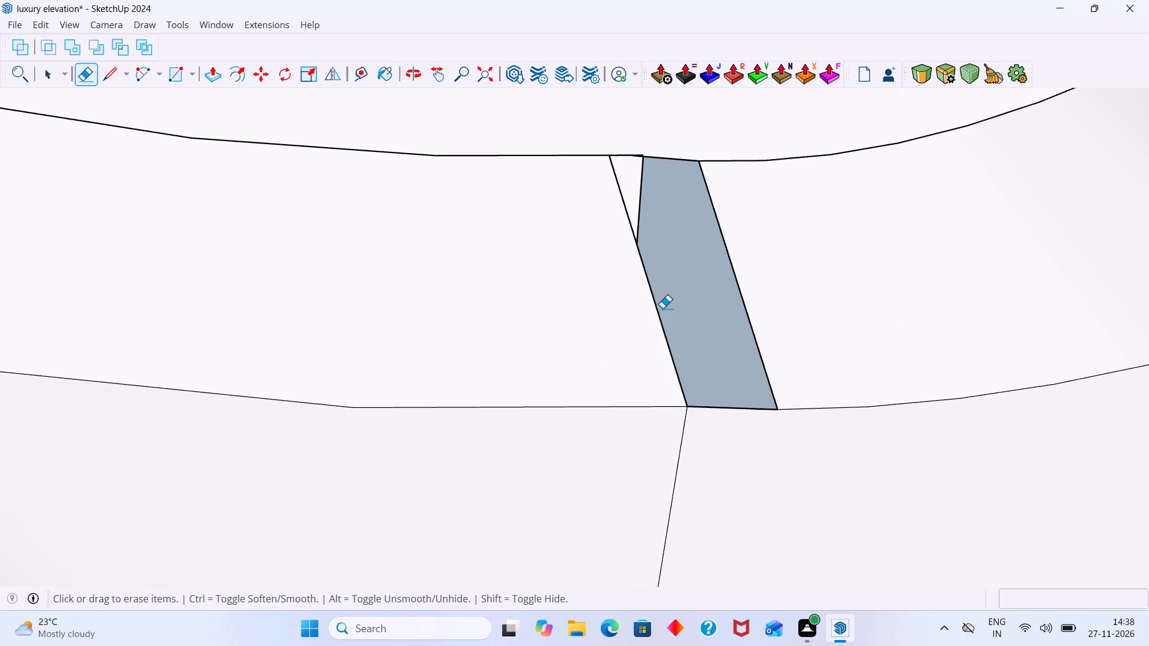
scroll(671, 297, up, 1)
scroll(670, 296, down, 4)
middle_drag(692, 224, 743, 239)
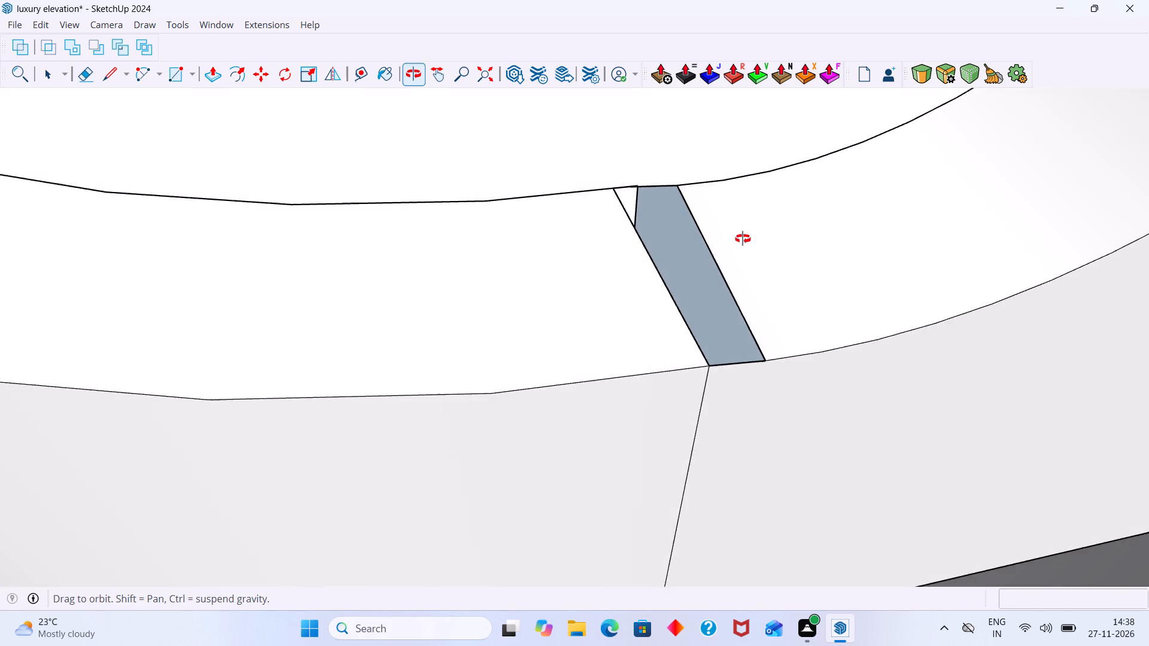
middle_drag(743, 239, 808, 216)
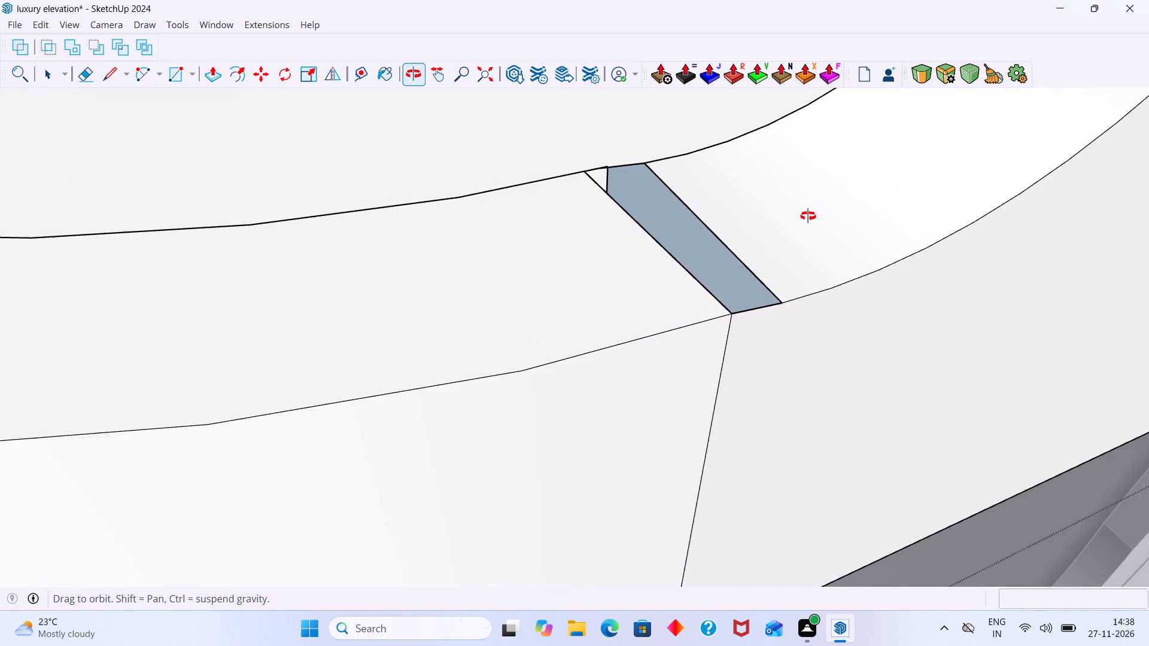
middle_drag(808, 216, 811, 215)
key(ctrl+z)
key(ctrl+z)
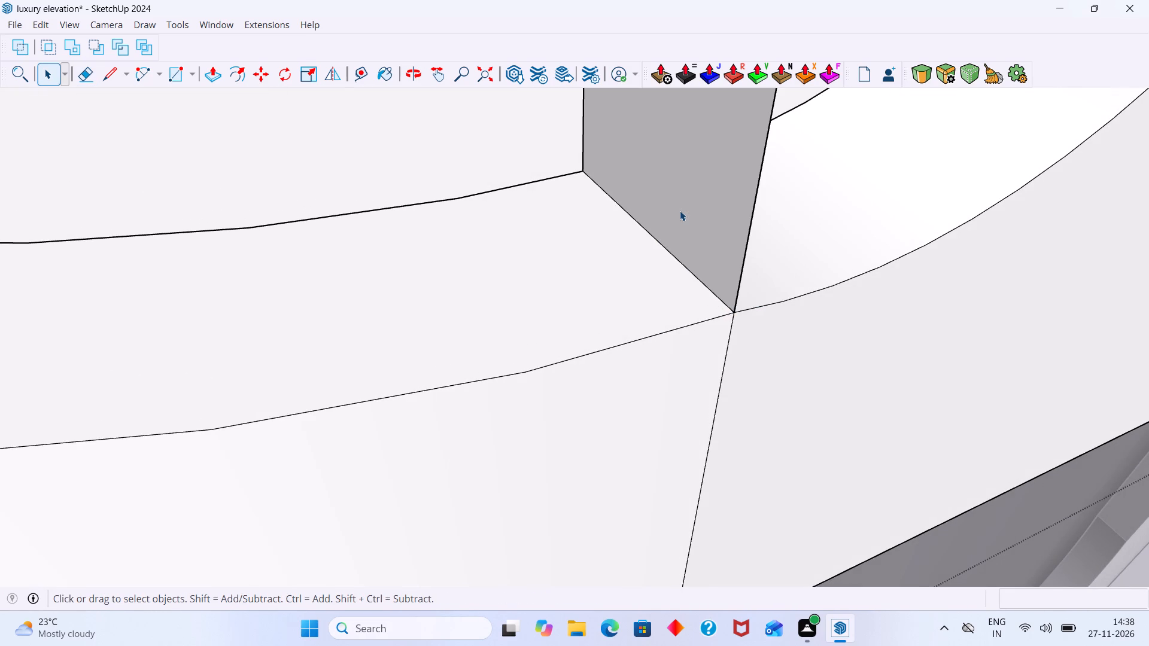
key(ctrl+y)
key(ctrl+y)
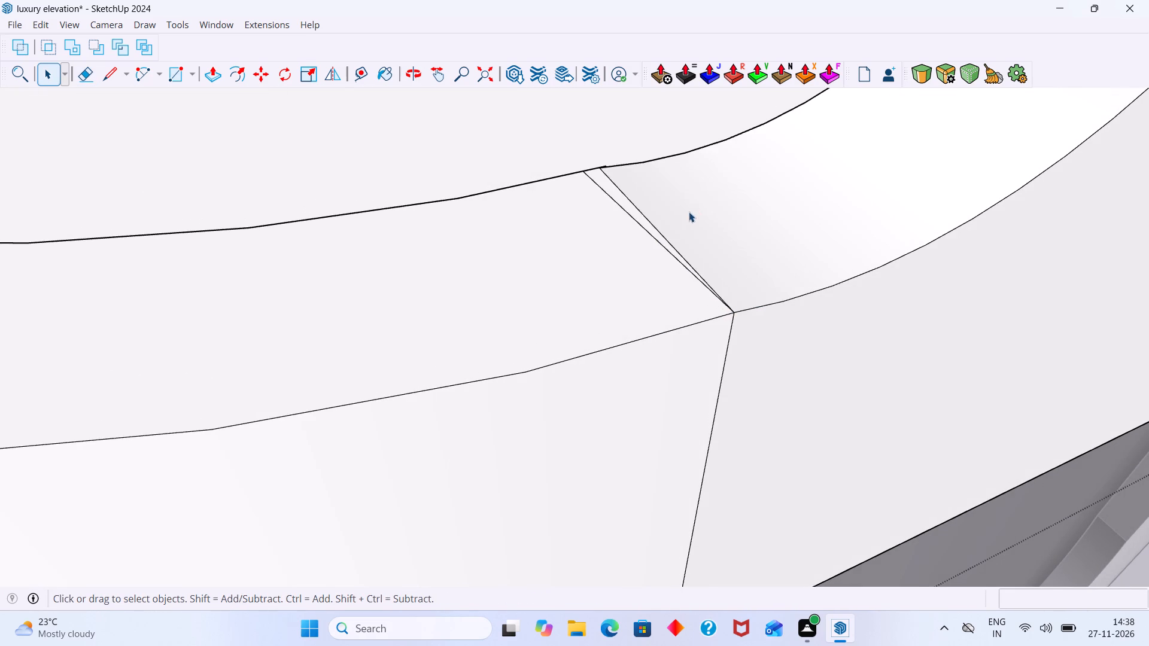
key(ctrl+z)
Draw a line about 1" long across the narrow seam wedge on the parapet's top surface, joining the inner endpoints of its two edges.
scroll(677, 215, down, 2)
key(space)
scroll(654, 222, up, 3)
middle_drag(591, 234, 352, 272)
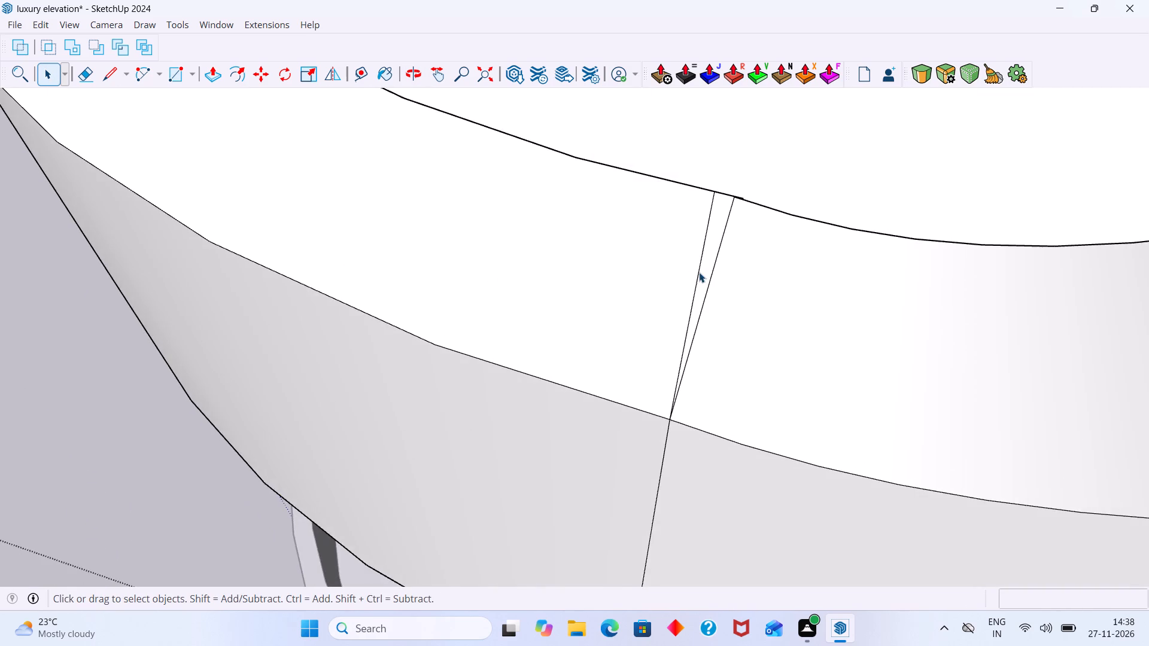
scroll(699, 272, up, 8)
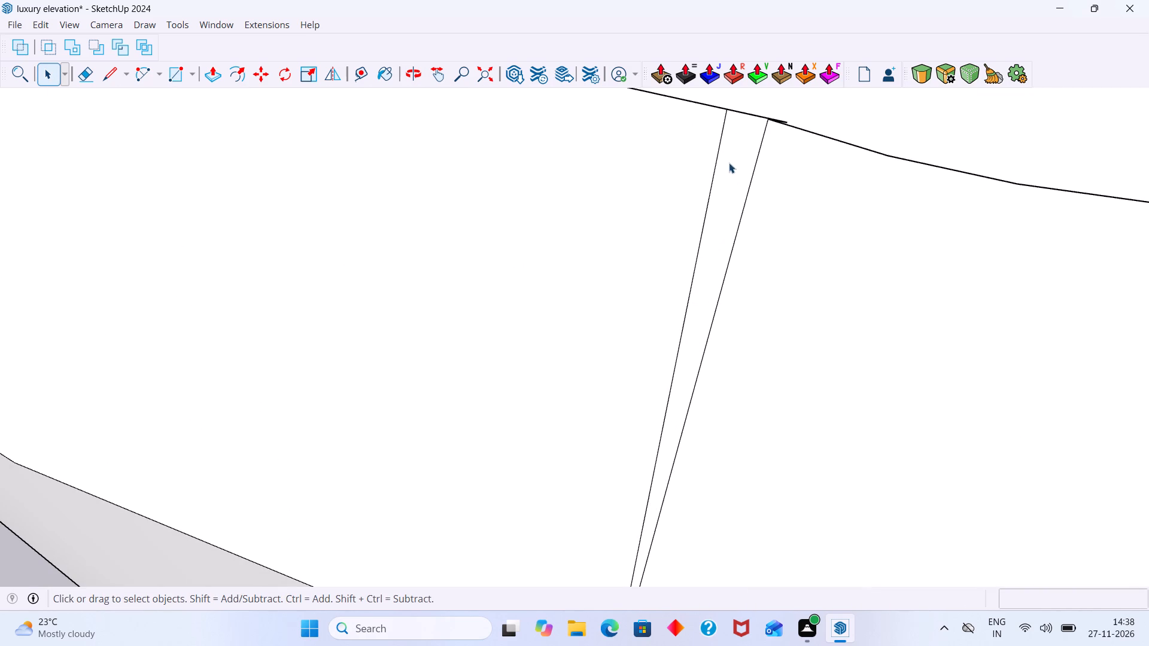
scroll(771, 117, up, 7)
scroll(765, 138, down, 5)
scroll(752, 183, up, 2)
scroll(751, 187, down, 2)
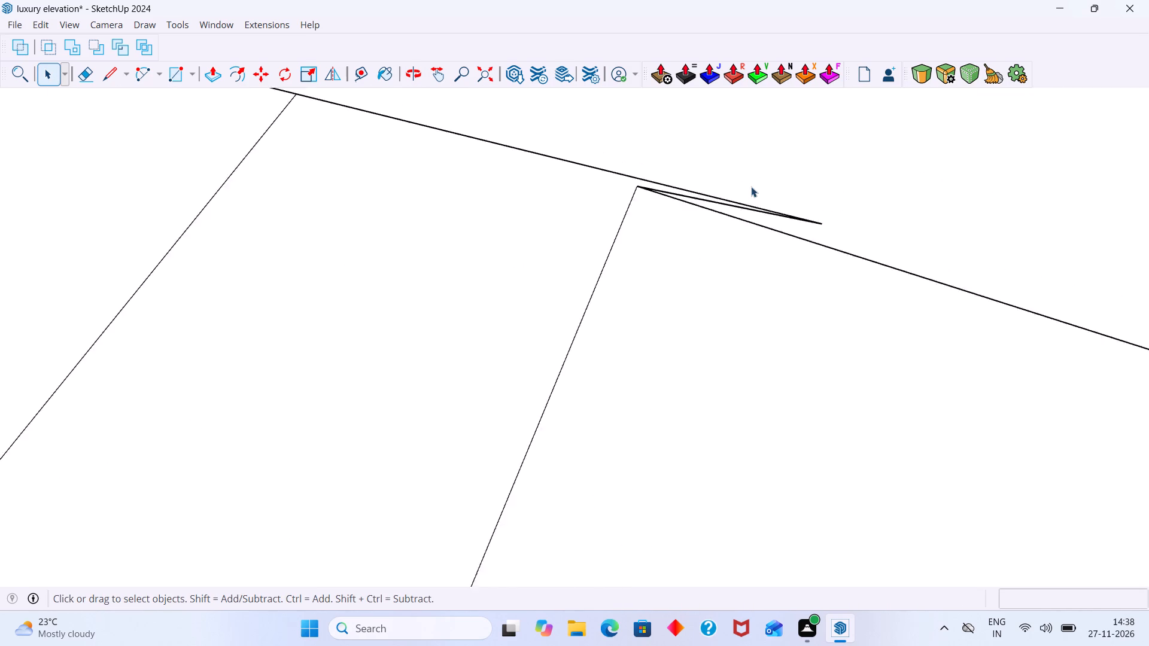
scroll(741, 194, up, 8)
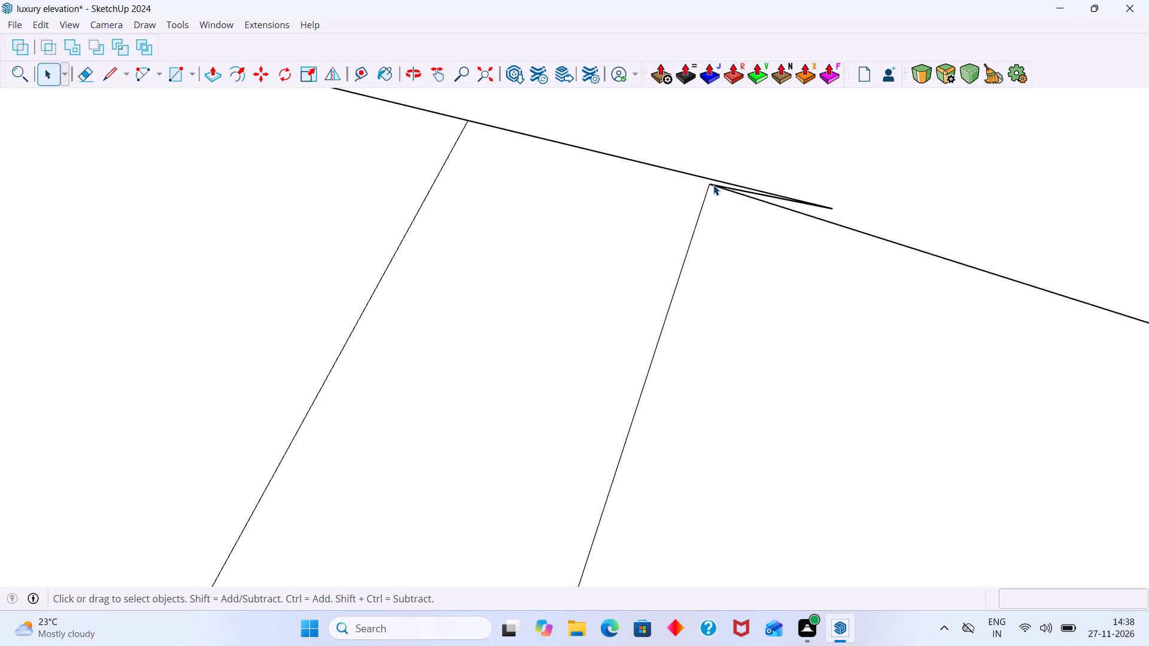
scroll(713, 185, up, 9)
click(674, 182)
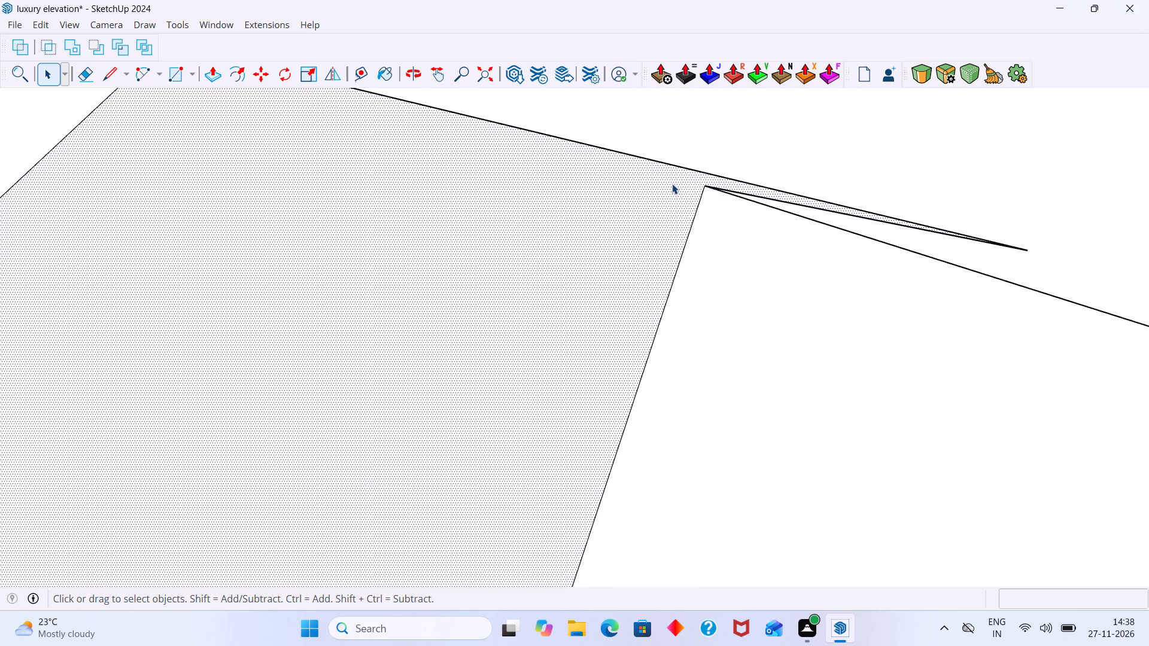
scroll(728, 182, up, 1)
scroll(728, 182, down, 5)
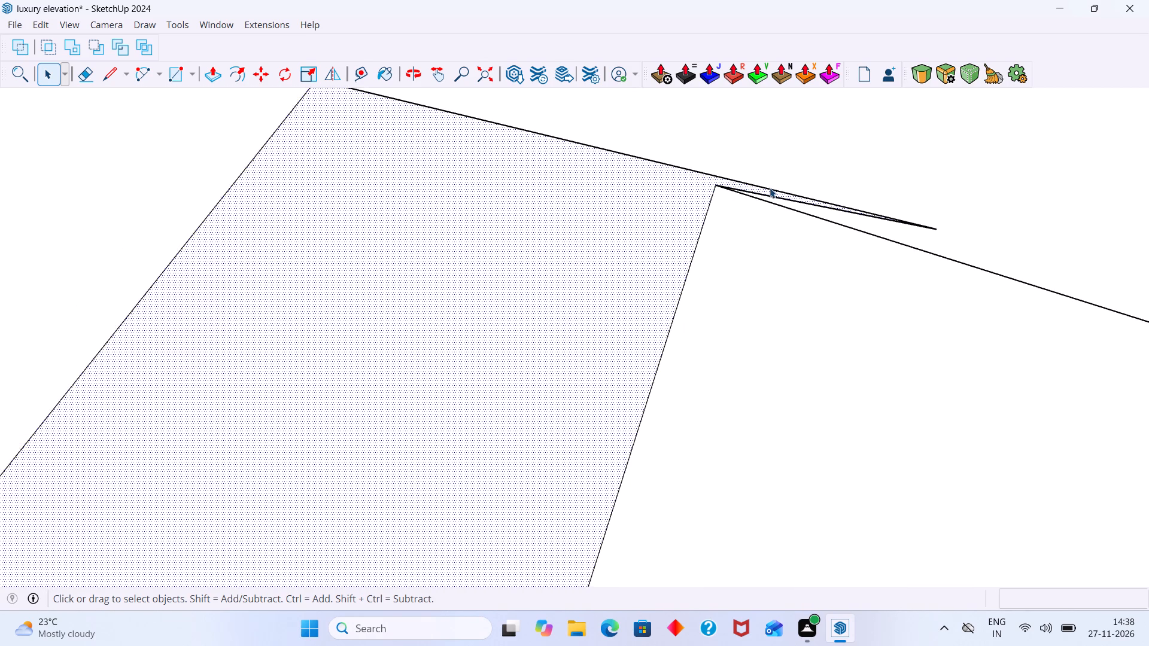
scroll(770, 188, down, 6)
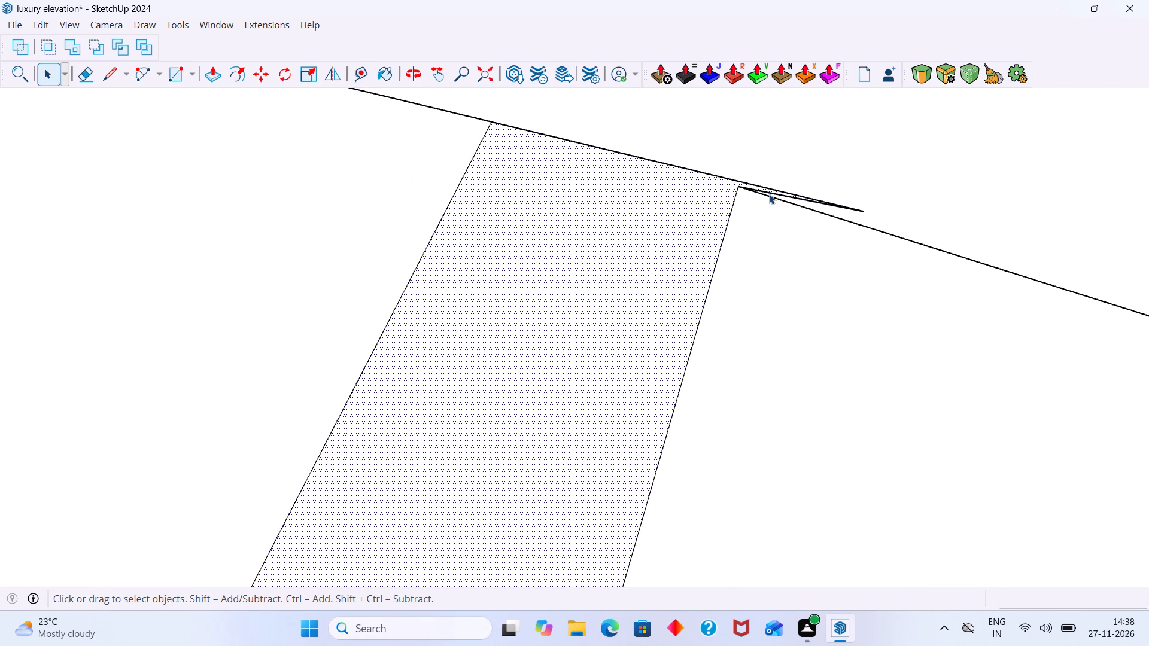
key(l)
scroll(759, 192, up, 3)
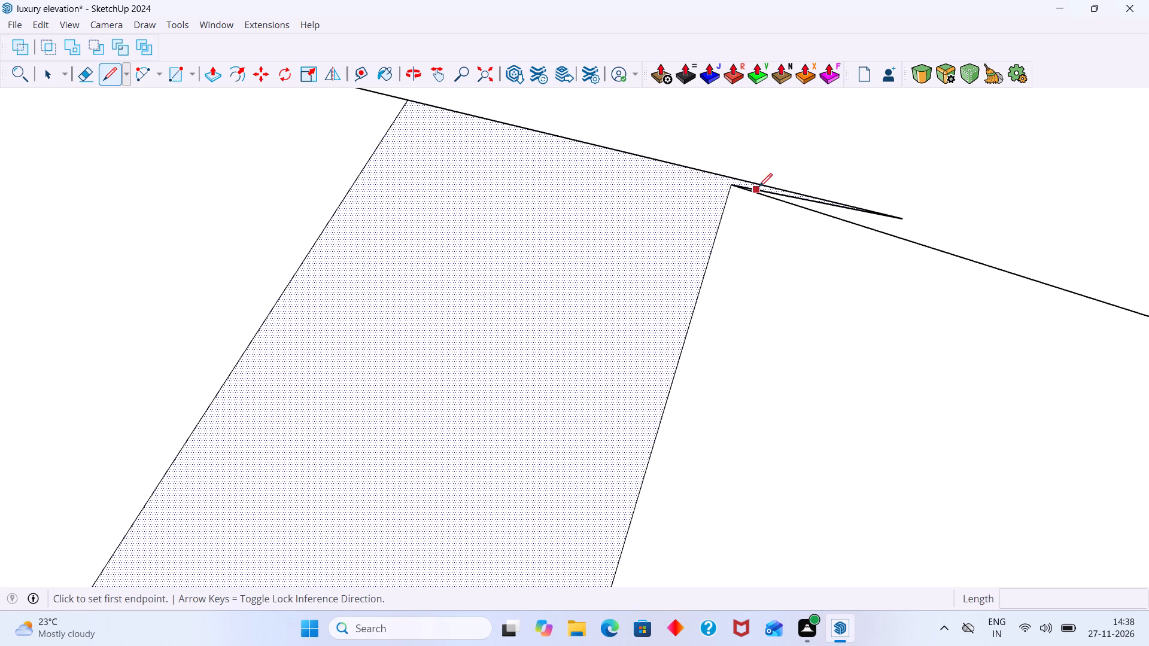
click(732, 186)
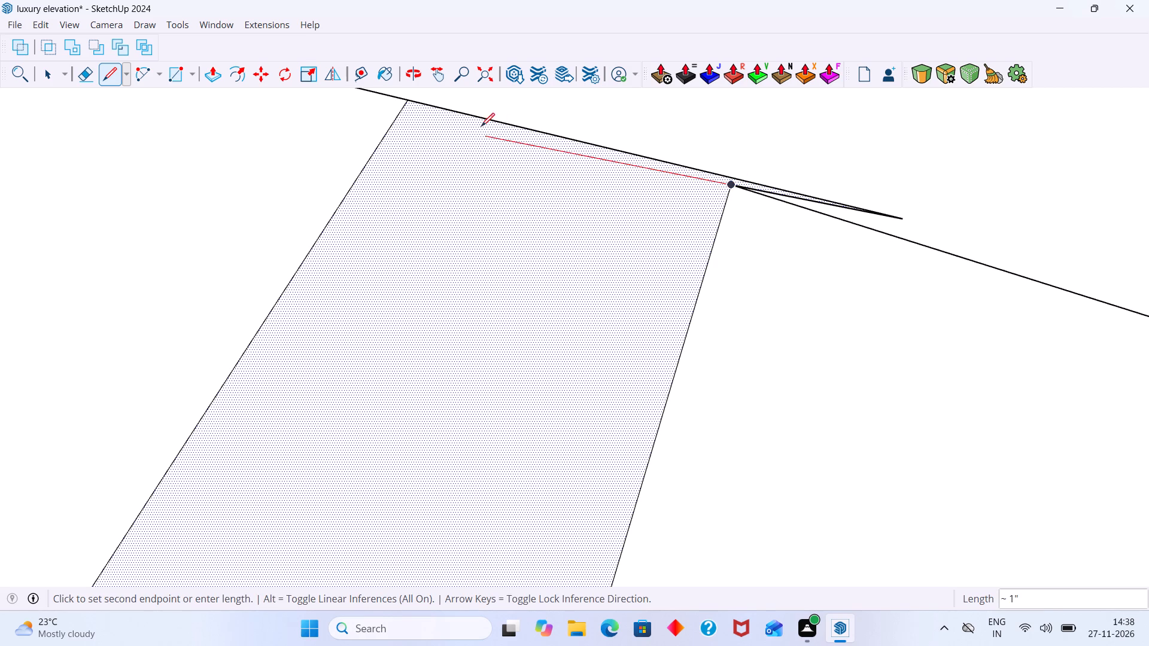
scroll(409, 103, up, 5)
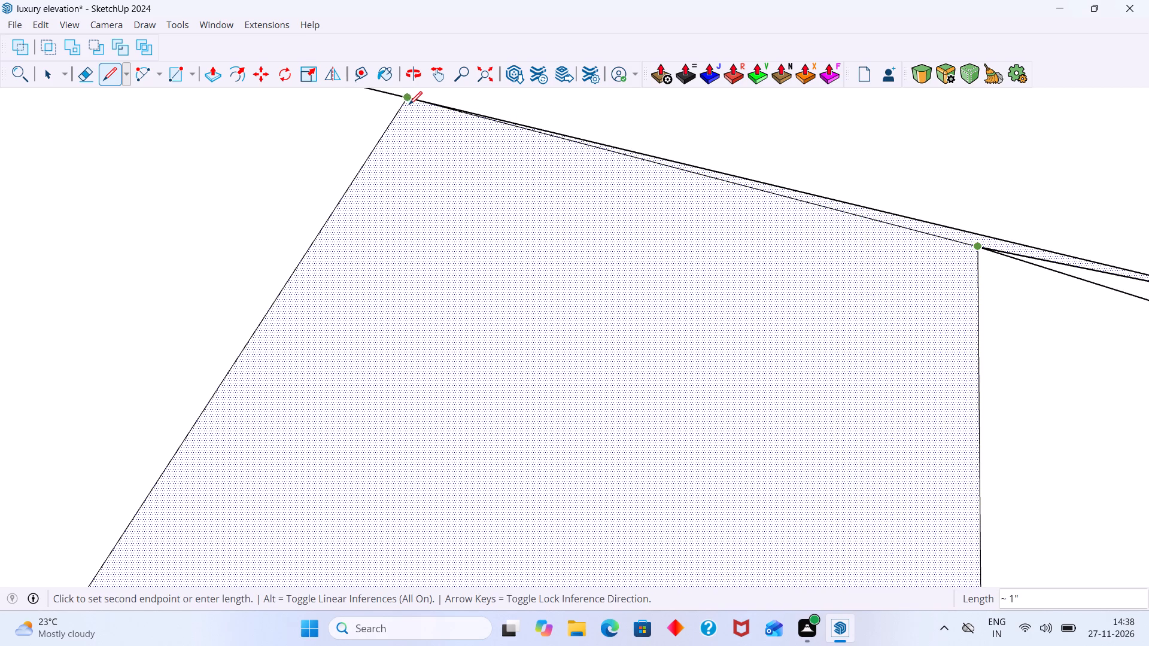
click(405, 98)
key(space)
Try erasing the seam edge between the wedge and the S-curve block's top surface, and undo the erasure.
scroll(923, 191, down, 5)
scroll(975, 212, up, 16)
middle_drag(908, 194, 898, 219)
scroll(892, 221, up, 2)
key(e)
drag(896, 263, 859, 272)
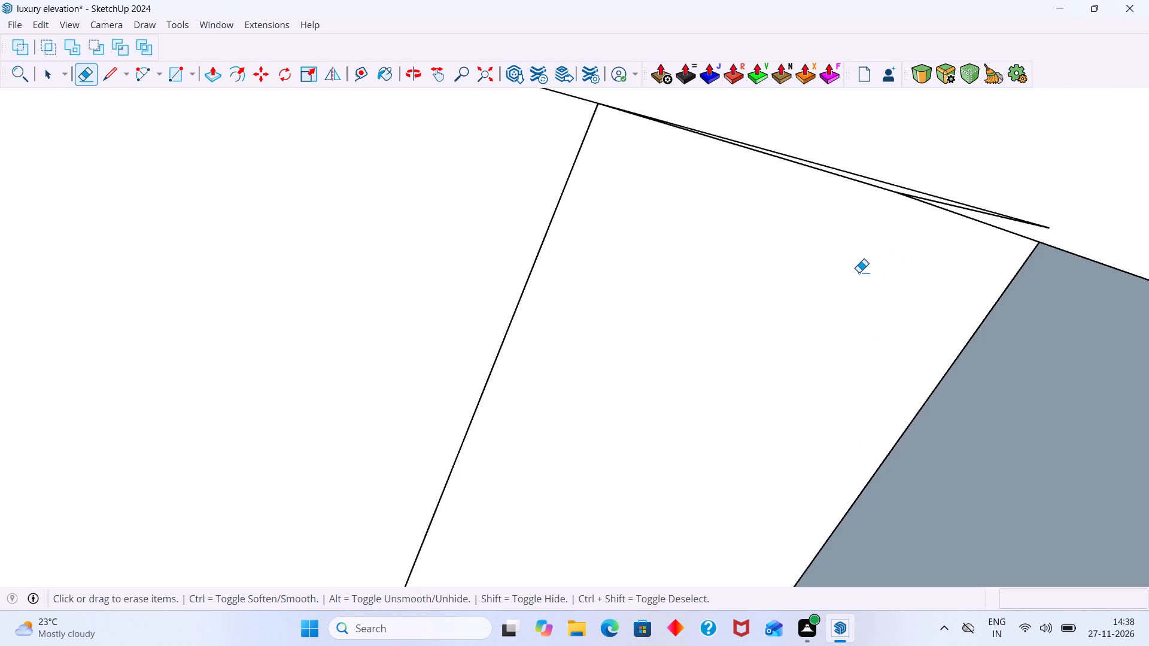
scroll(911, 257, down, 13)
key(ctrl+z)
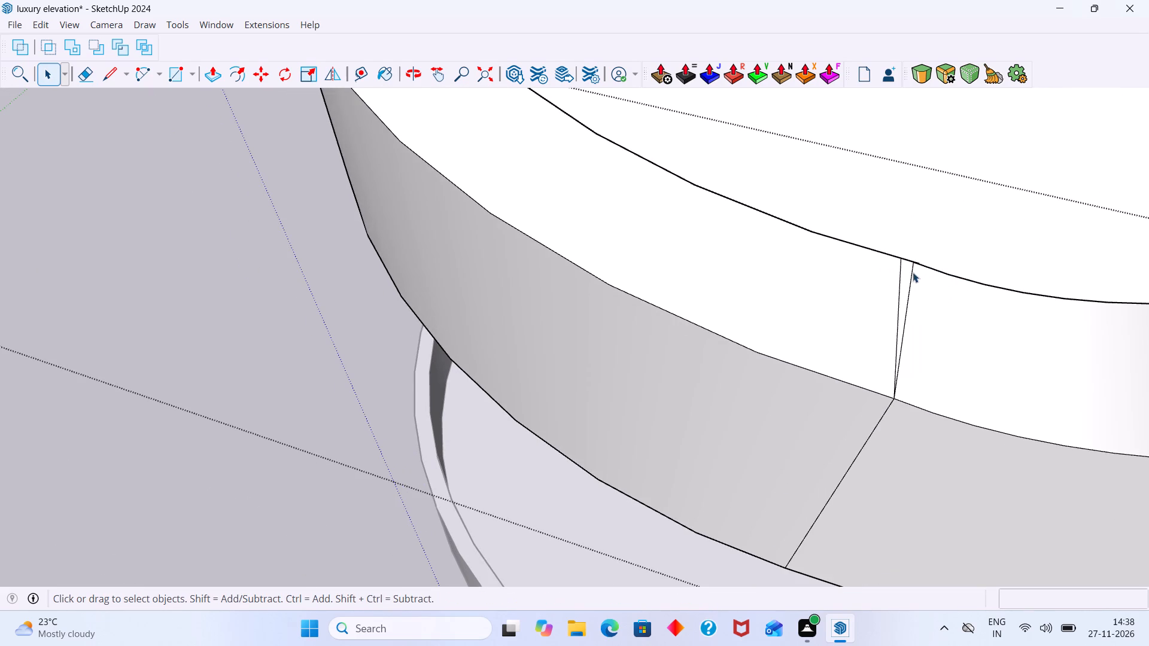
Erase the two edges of the thin sliver overhanging the parapet's inner edge at the seam with the S-curve block.
shift+middle_drag(873, 273, 740, 326)
scroll(786, 316, up, 12)
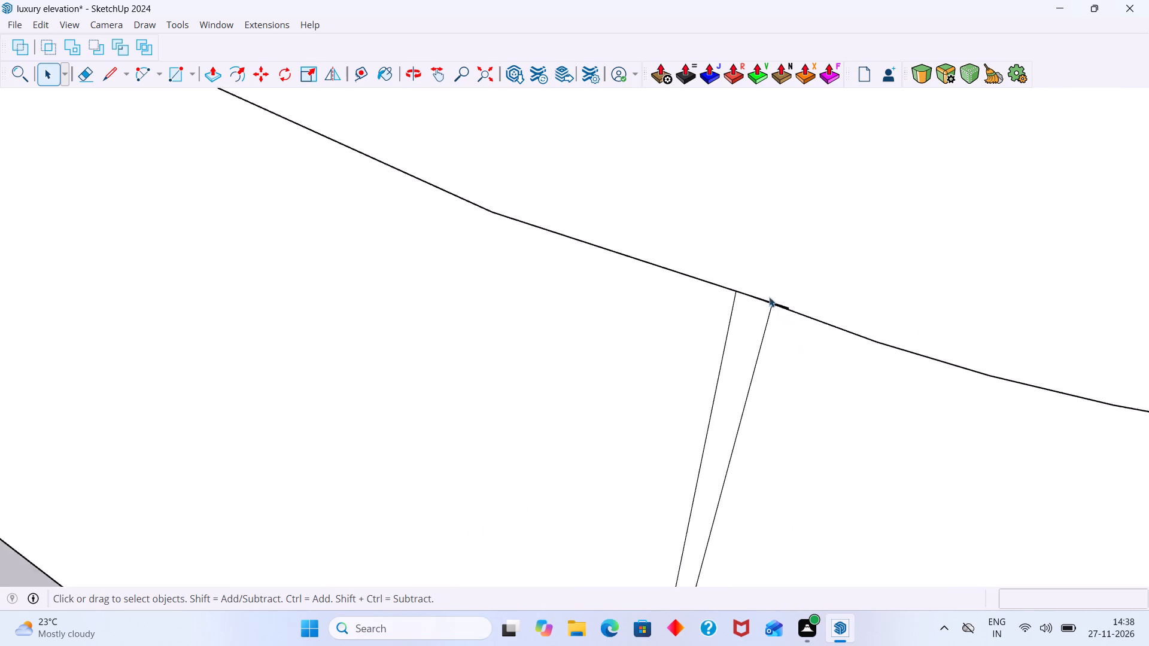
scroll(769, 297, up, 6)
scroll(791, 352, down, 4)
scroll(795, 407, down, 2)
middle_drag(808, 425, 773, 343)
shift+middle_drag(764, 288, 786, 365)
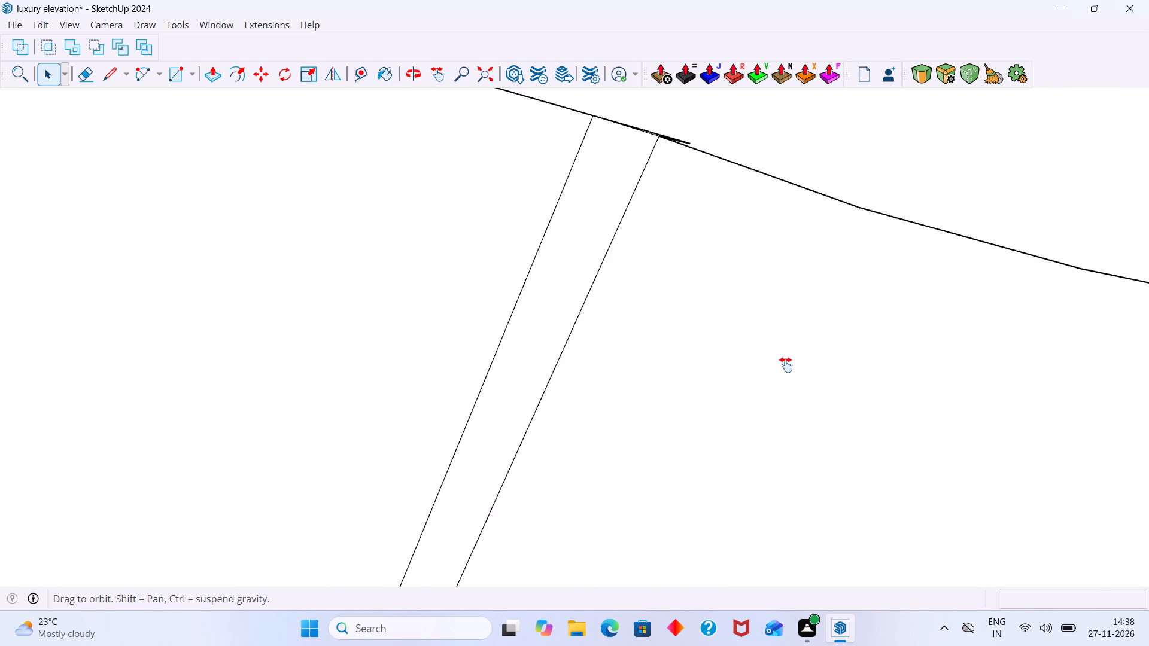
shift+middle_drag(786, 365, 806, 395)
scroll(737, 172, up, 1)
scroll(683, 214, up, 2)
scroll(679, 245, down, 2)
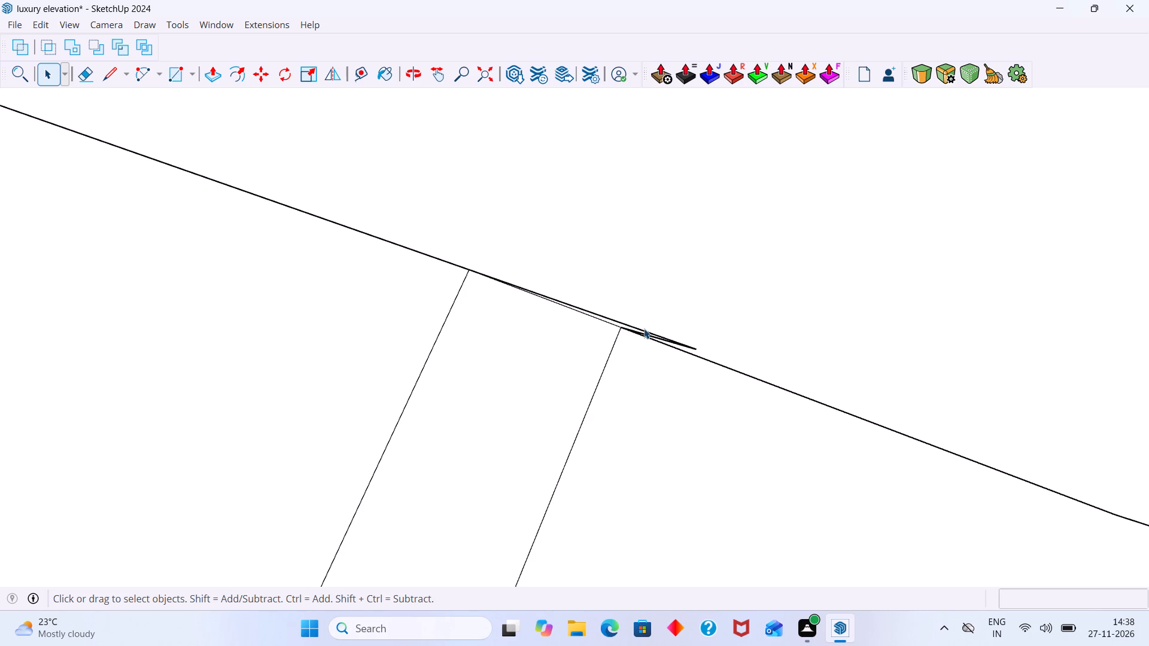
scroll(644, 328, up, 9)
key(e)
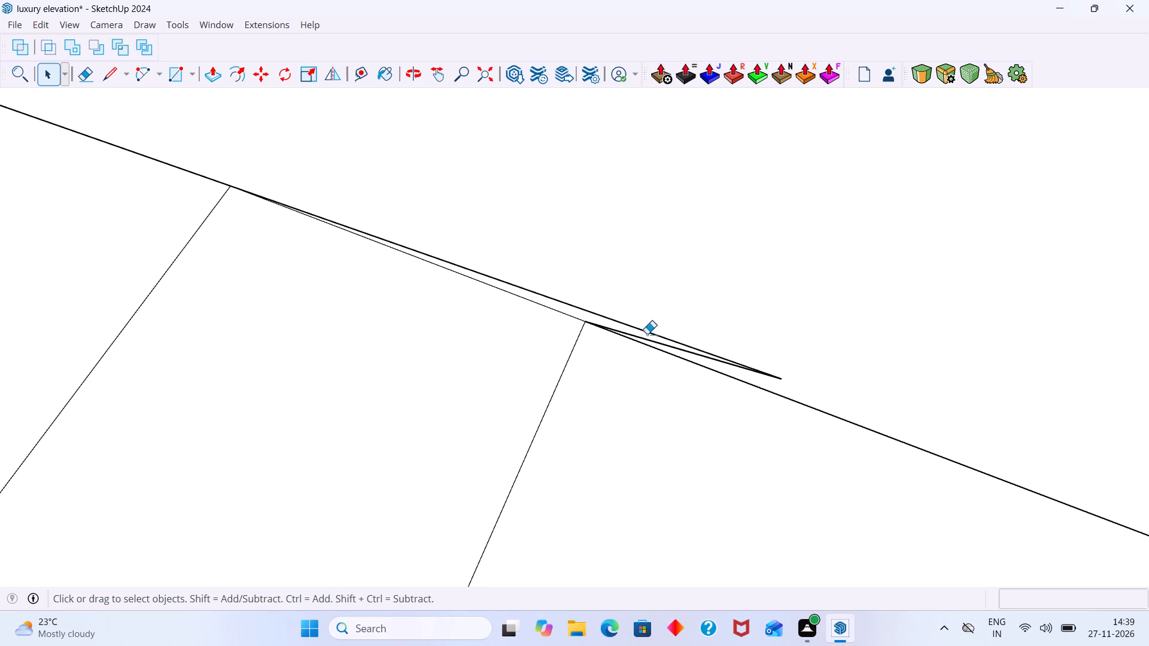
scroll(676, 340, up, 4)
scroll(677, 346, down, 3)
click(712, 367)
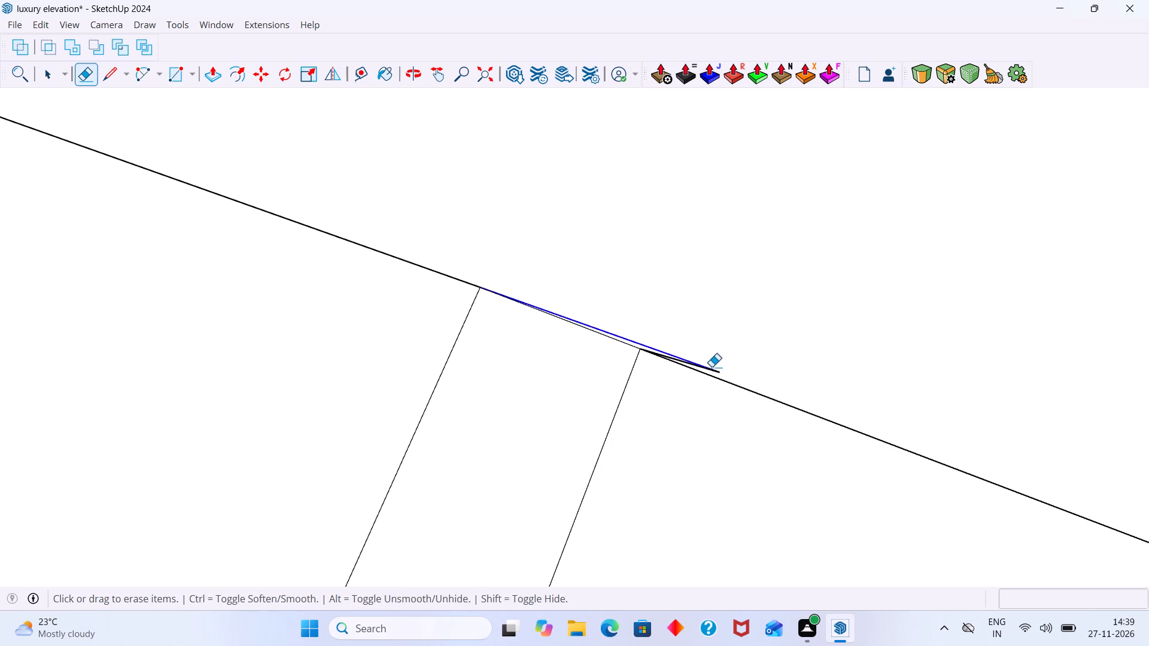
click(709, 370)
scroll(484, 269, down, 9)
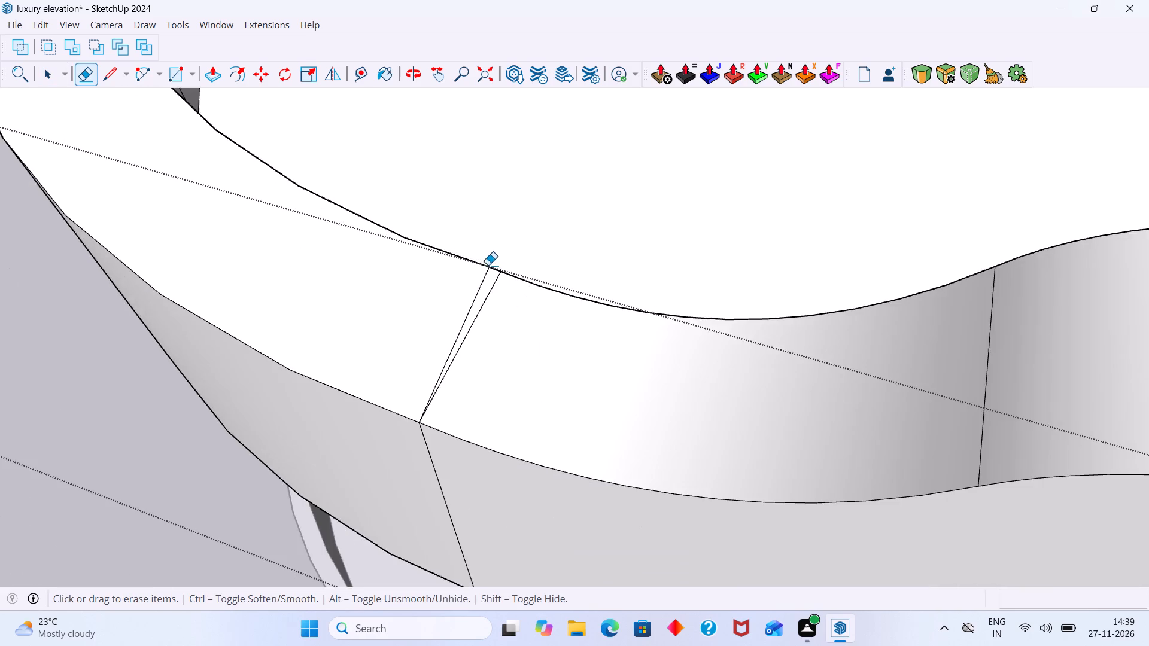
Exit editing of the group containing the roof slab and curved parapet.
scroll(425, 237, down, 19)
middle_drag(443, 300, 606, 243)
middle_drag(559, 273, 585, 249)
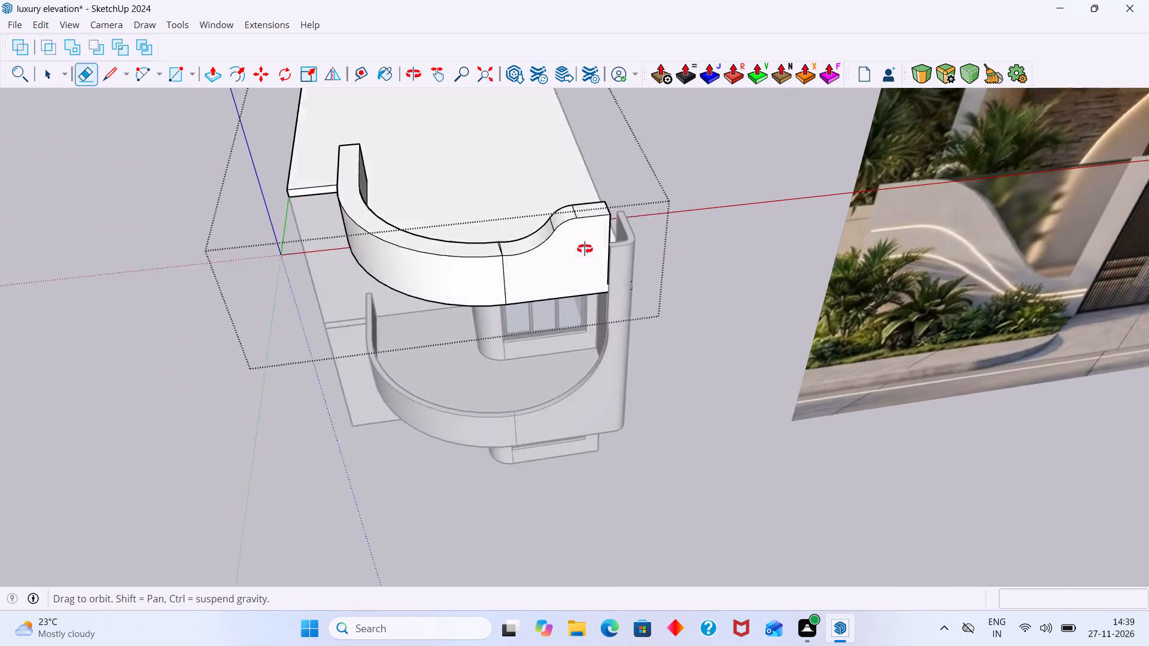
middle_drag(585, 249, 601, 230)
scroll(506, 237, up, 12)
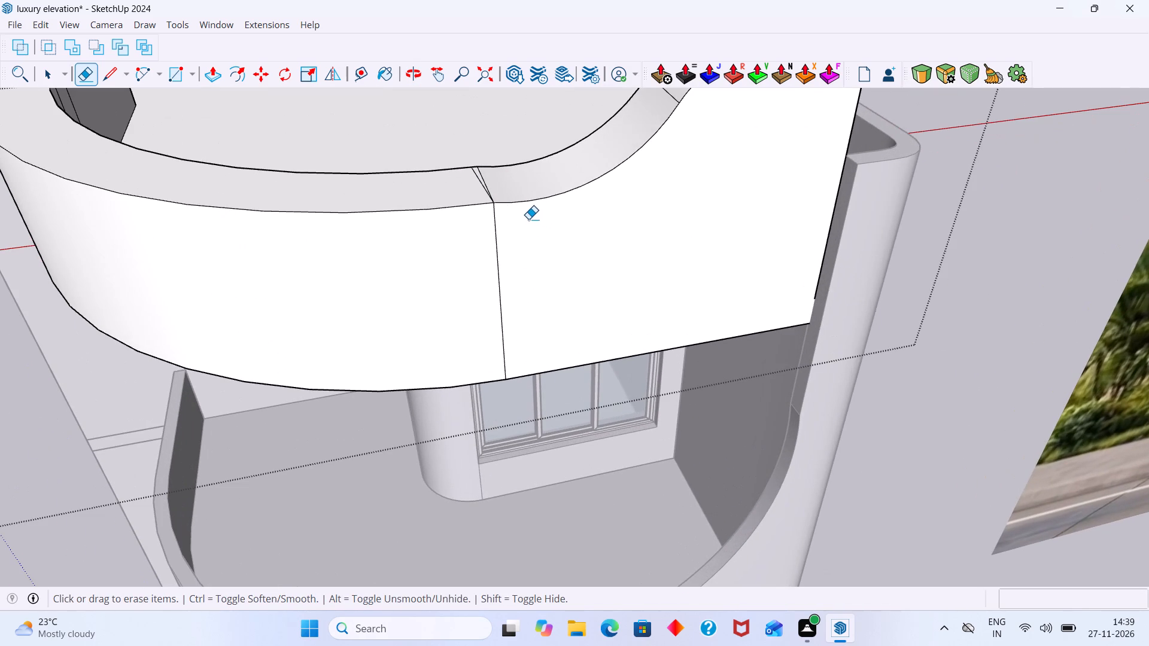
key(space)
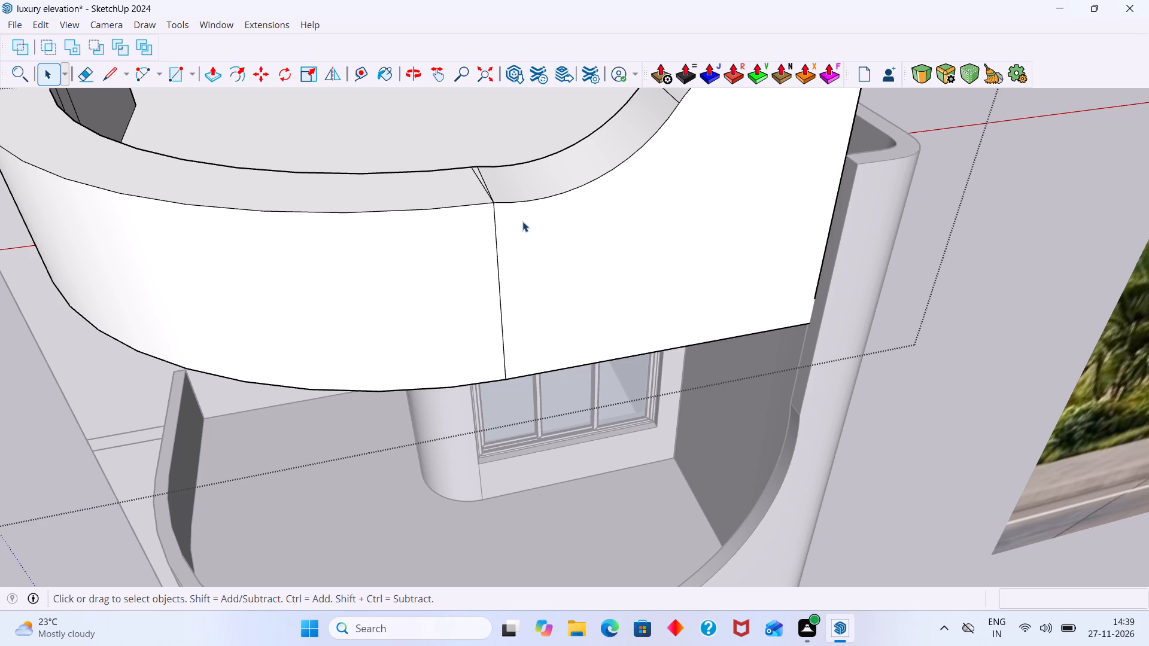
scroll(479, 279, down, 20)
scroll(479, 279, down, 13)
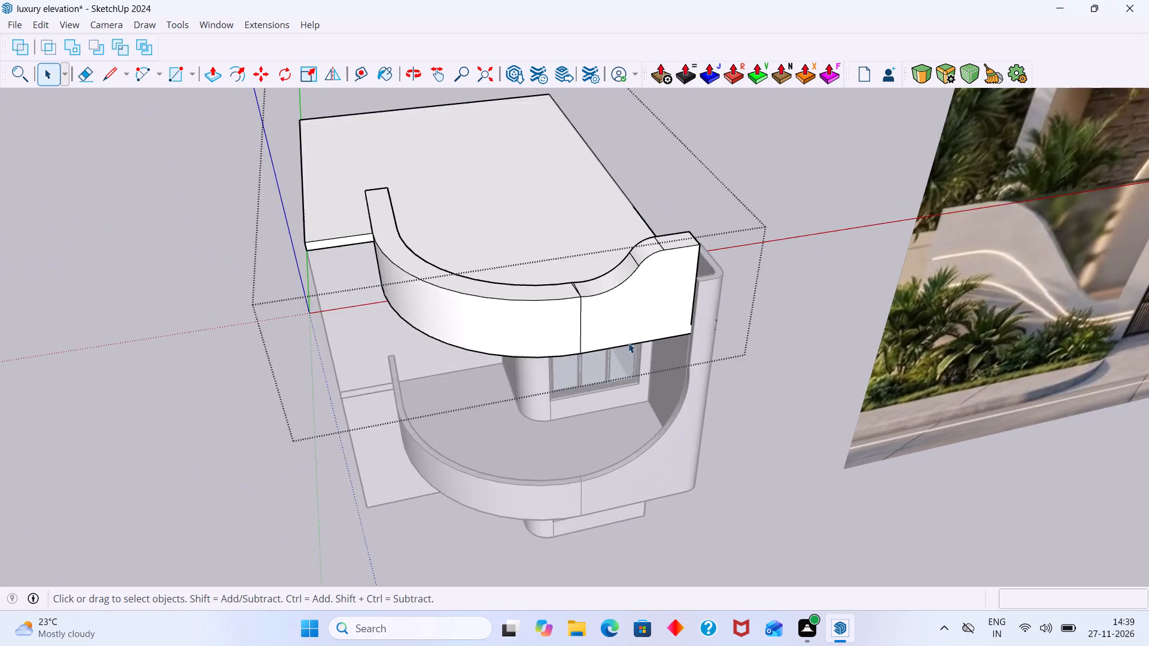
scroll(628, 343, down, 10)
click(224, 407)
Examine the house model from the front, above and side, comparing its roof parapet and balcony with the reference image.
scroll(682, 320, up, 10)
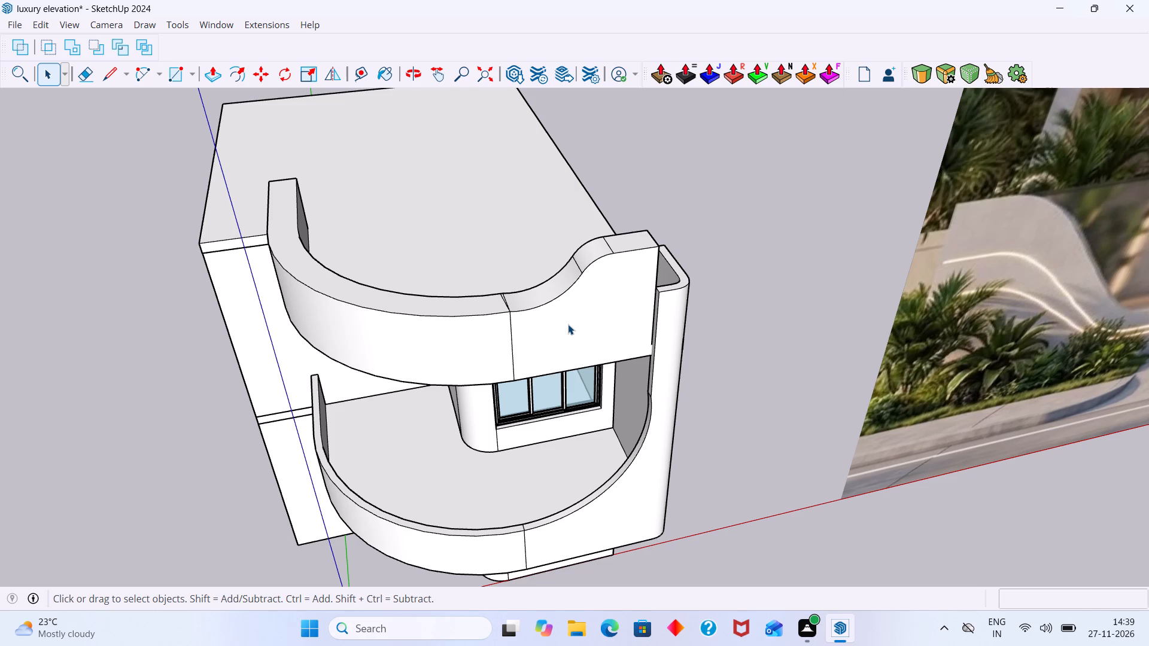
scroll(522, 312, up, 9)
scroll(416, 267, down, 12)
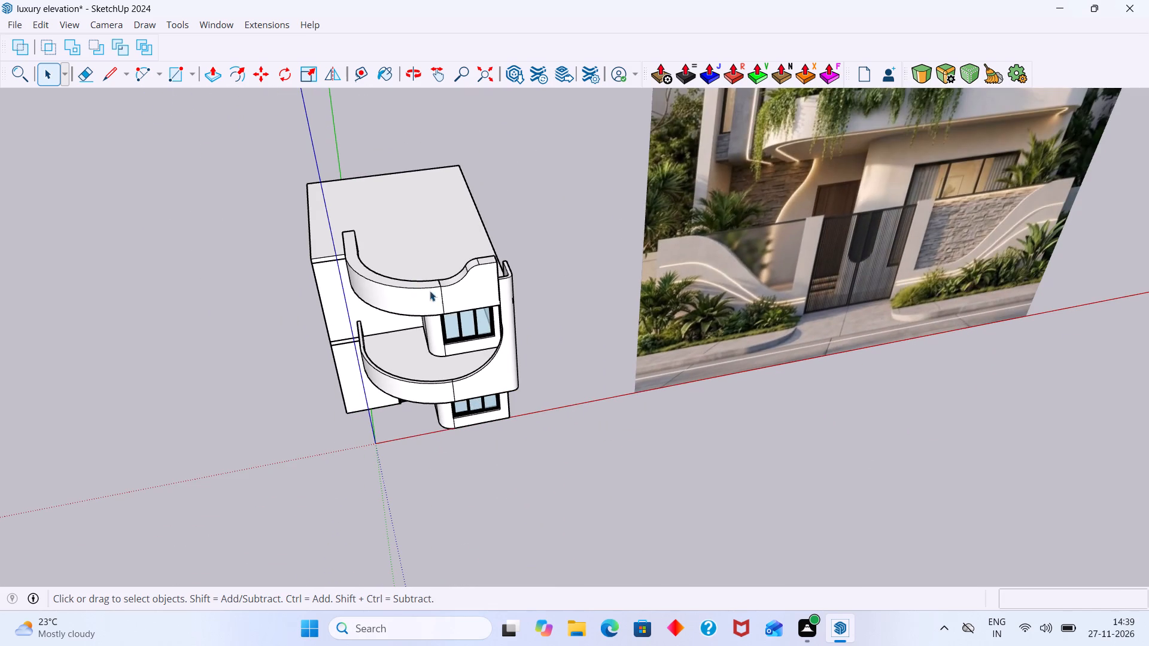
middle_drag(455, 309, 333, 425)
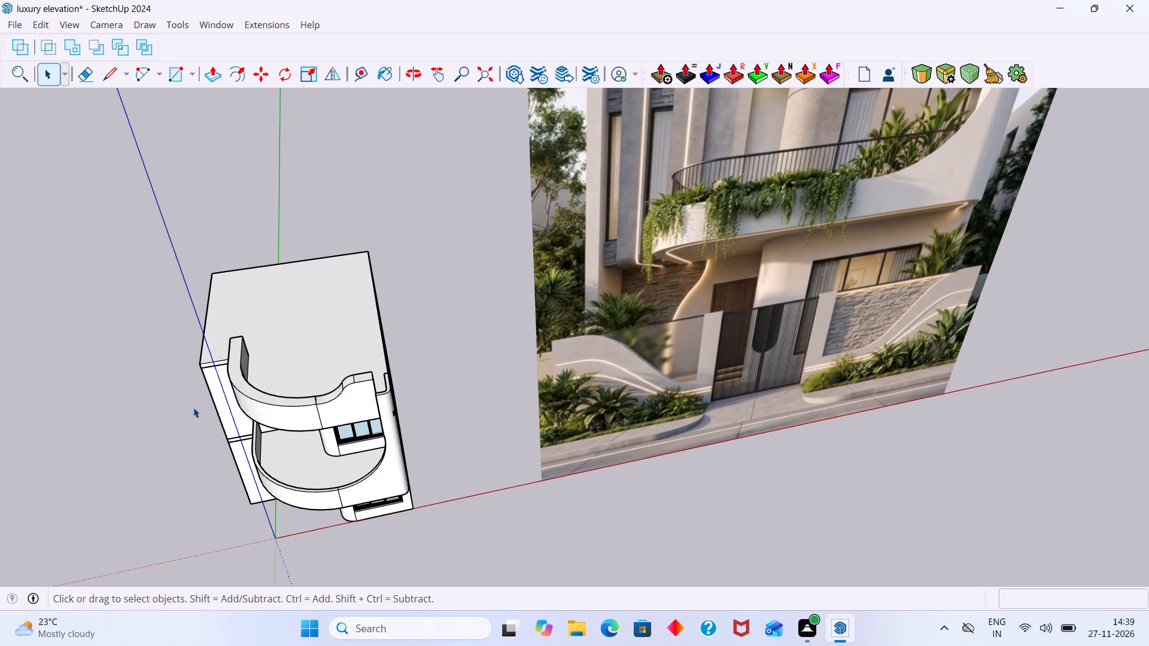
scroll(197, 444, down, 5)
middle_drag(241, 473, 241, 332)
shift+middle_drag(292, 372, 375, 339)
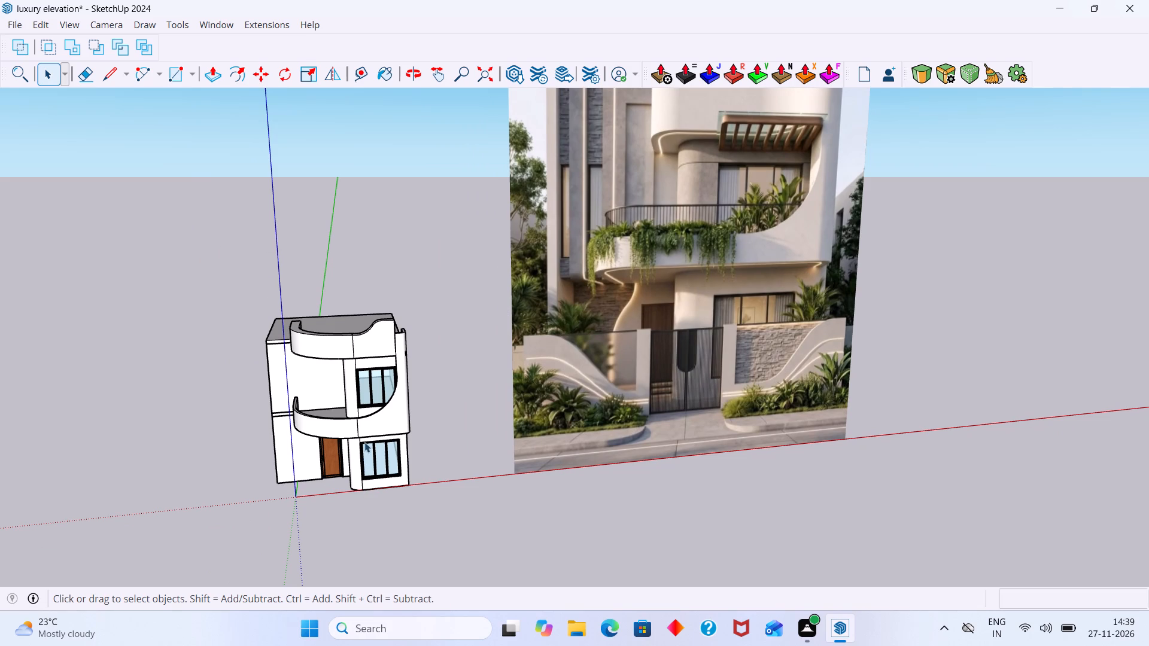
shift+middle_drag(364, 442, 375, 479)
scroll(375, 471, down, 3)
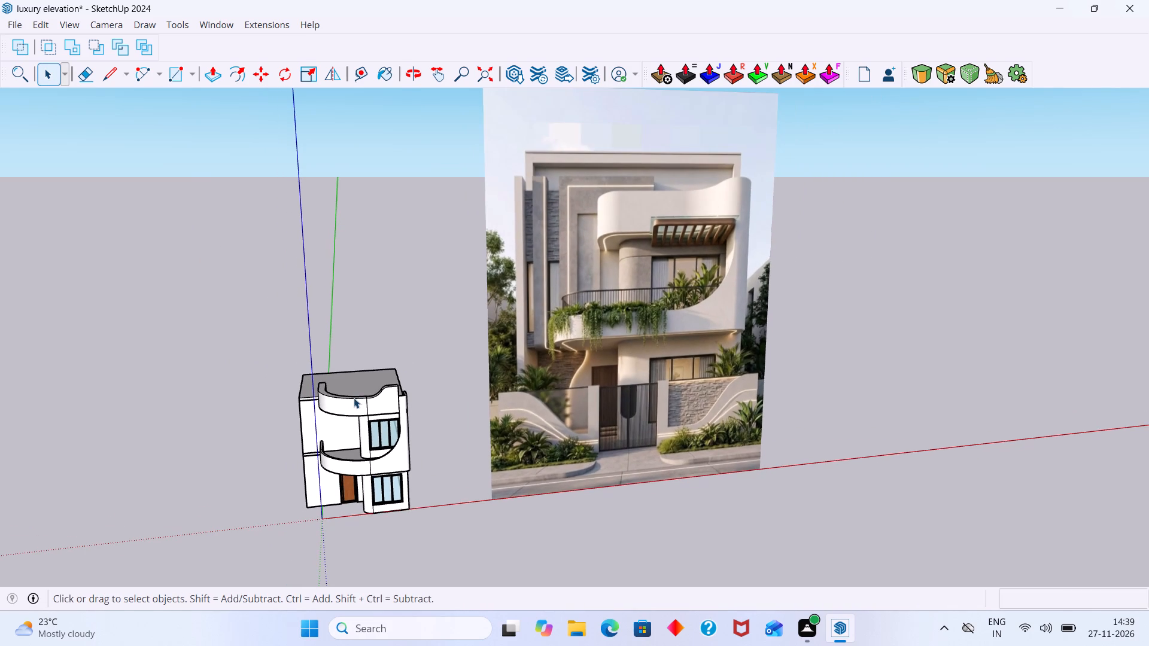
scroll(354, 398, up, 6)
middle_drag(390, 395, 947, 455)
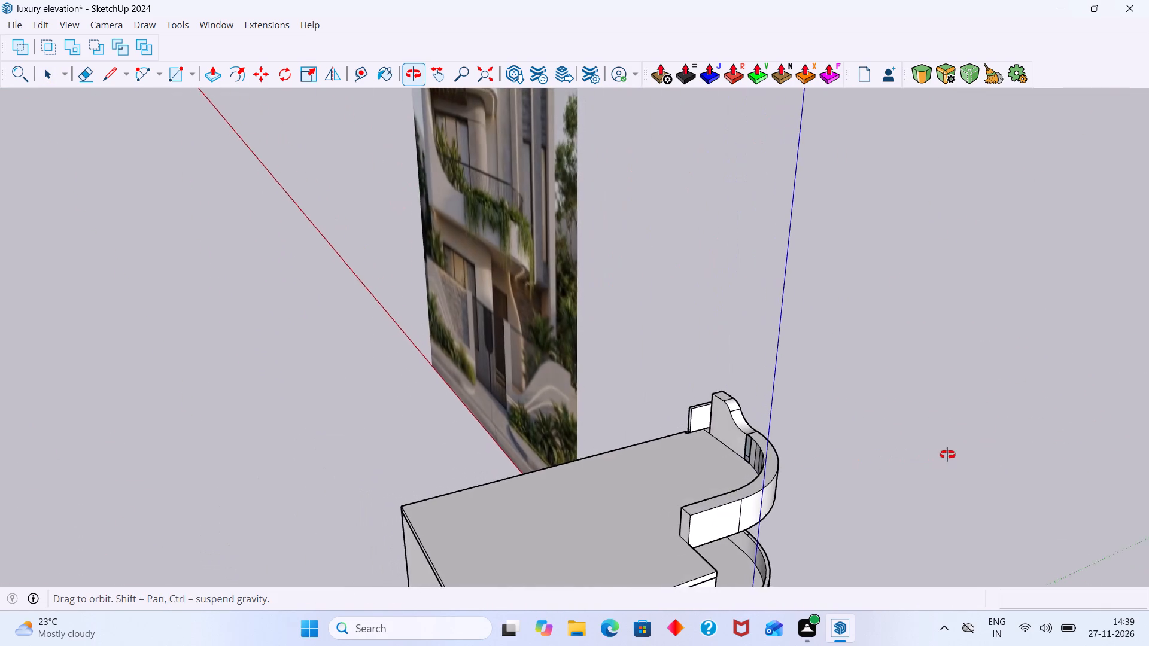
middle_drag(947, 455, 306, 395)
scroll(379, 395, down, 7)
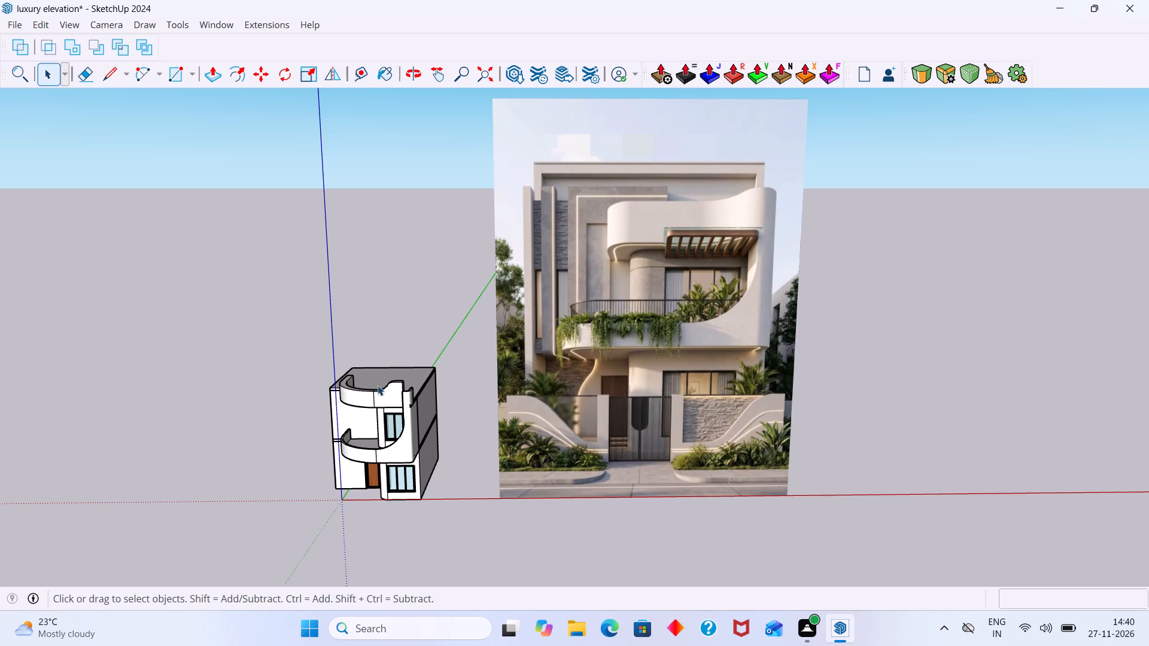
middle_drag(382, 389, 636, 444)
middle_drag(309, 418, 903, 511)
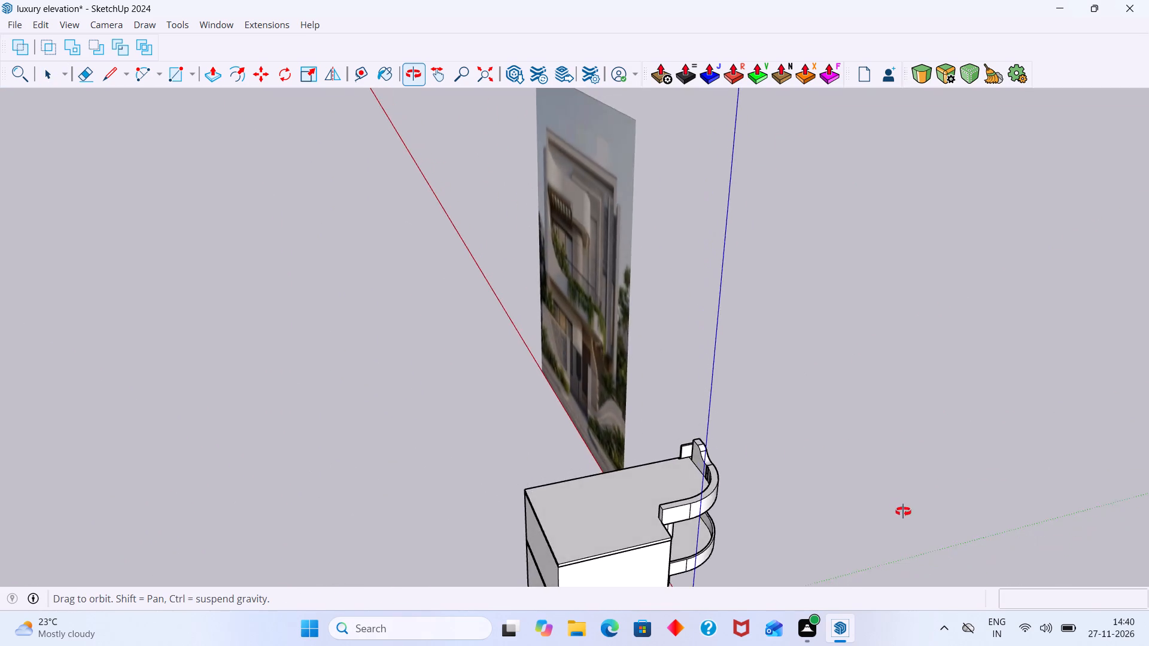
middle_drag(903, 511, 730, 504)
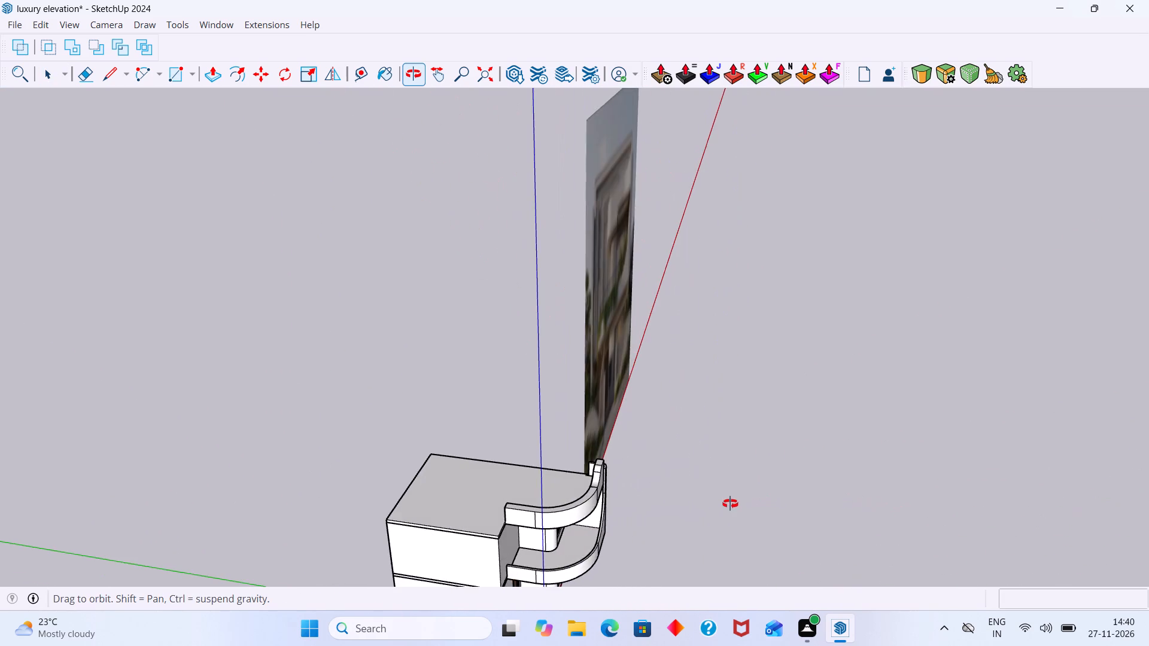
middle_drag(730, 504, 352, 364)
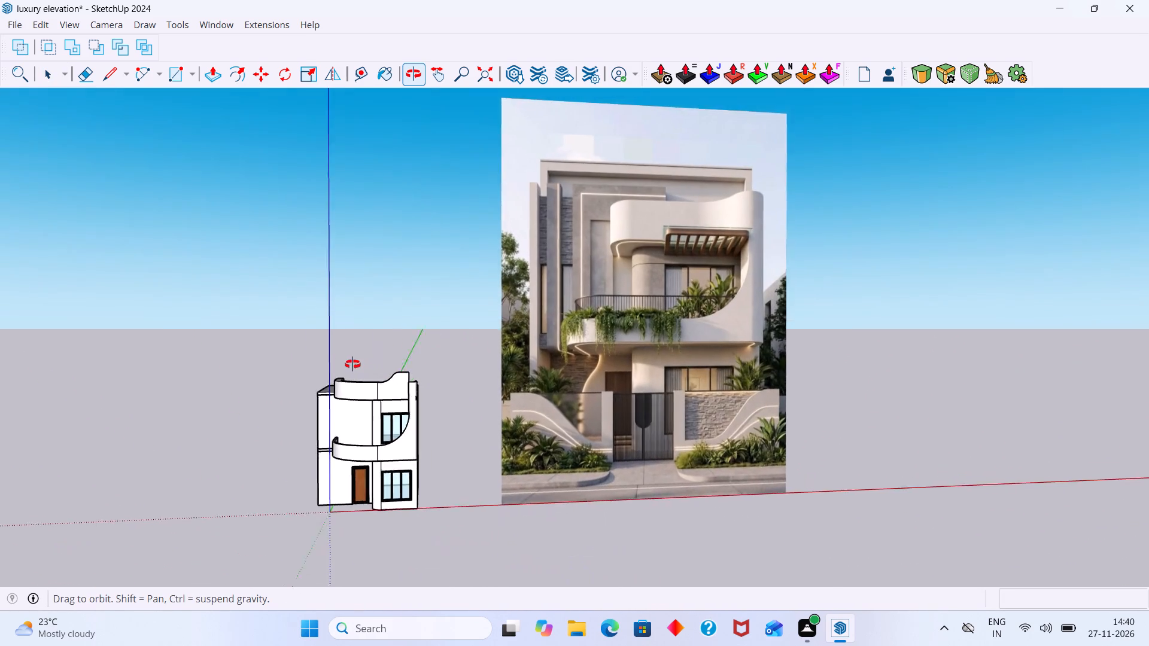
middle_drag(352, 364, 373, 349)
scroll(306, 470, up, 2)
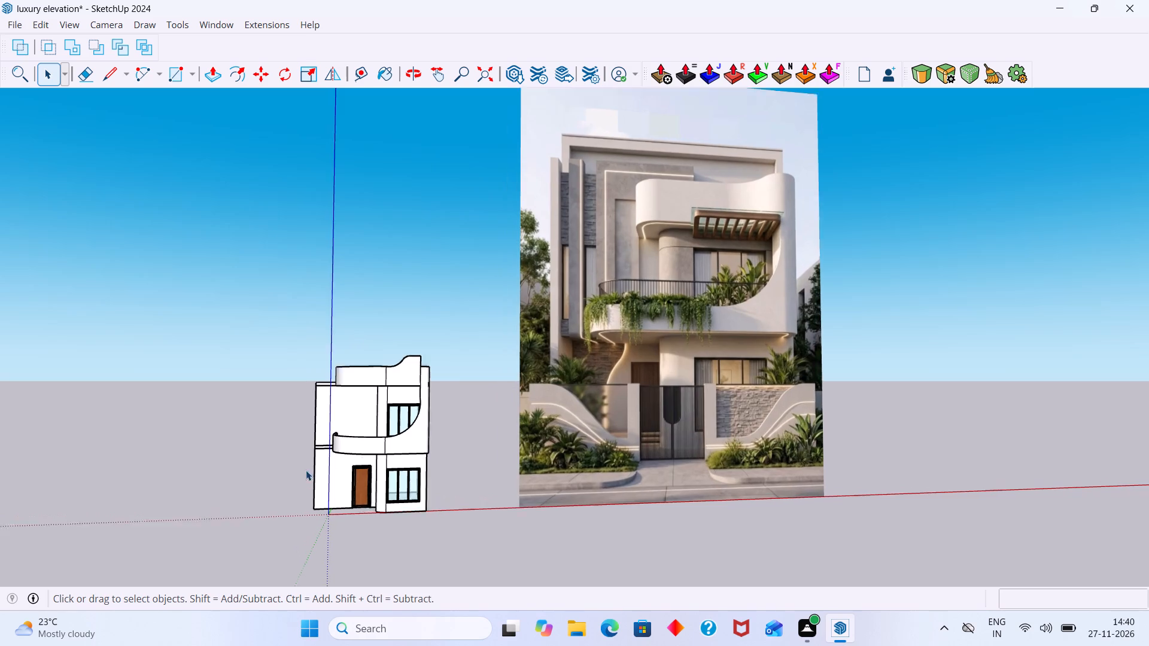
scroll(306, 470, up, 1)
middle_drag(340, 443, 255, 351)
scroll(391, 389, down, 3)
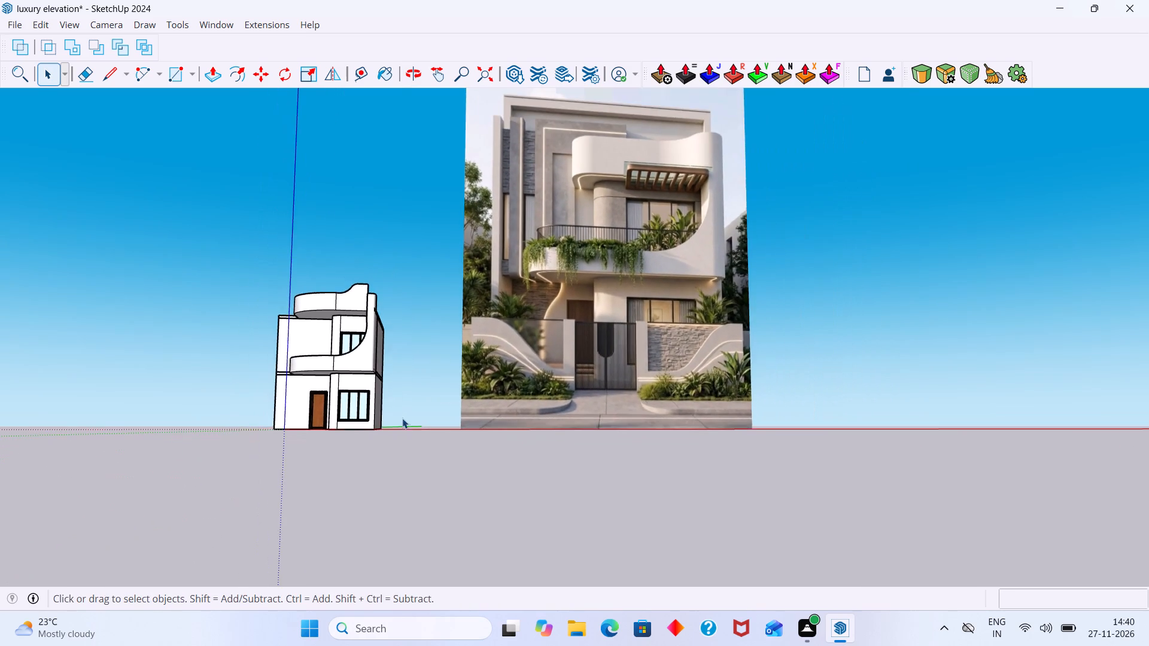
middle_drag(402, 436, 408, 483)
scroll(368, 358, up, 2)
middle_drag(345, 351, 408, 483)
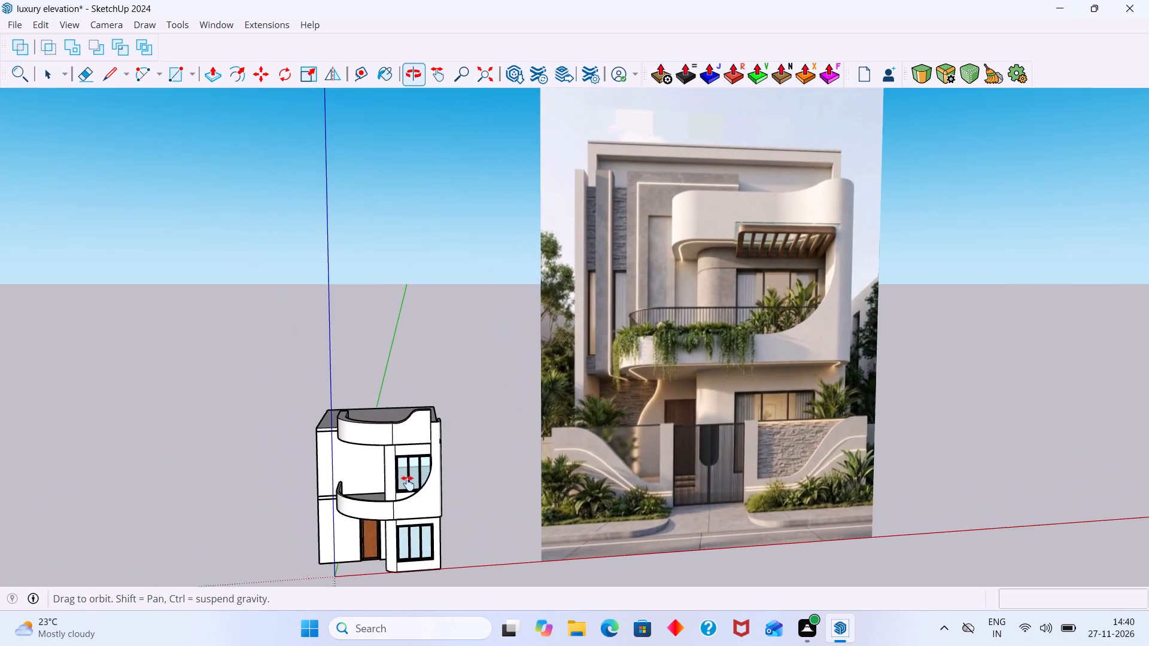
Examine the house model from the front and side against the reference image, focusing on the upper-floor walls beside the balcony.
middle_drag(408, 483, 411, 485)
scroll(390, 439, up, 1)
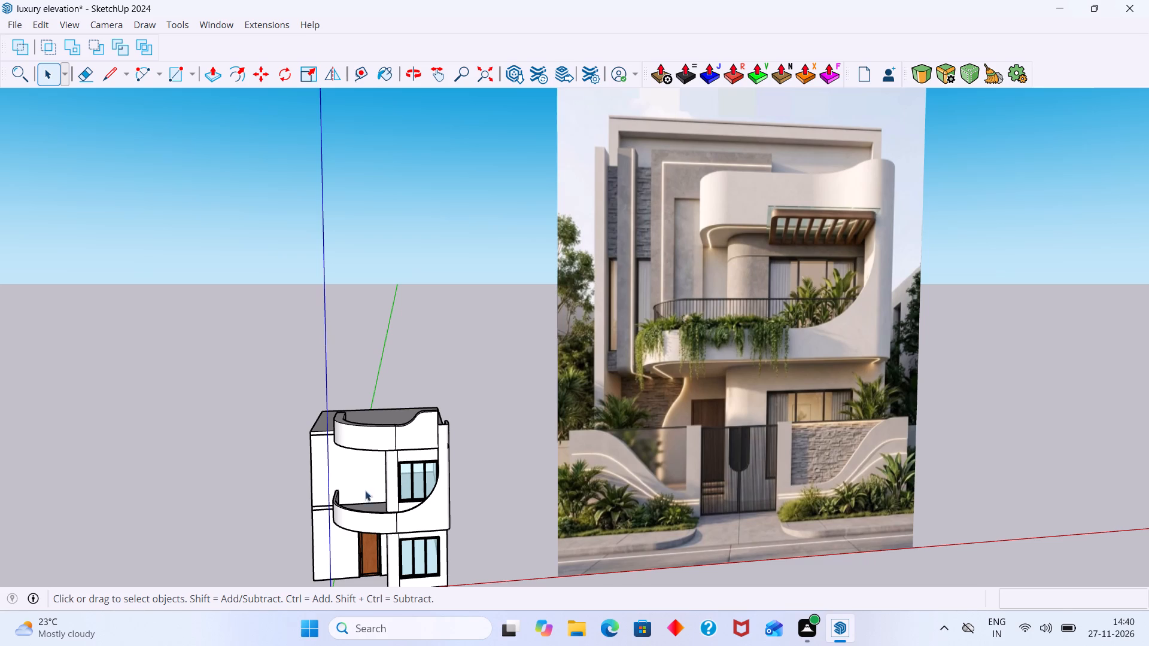
scroll(381, 432, up, 3)
scroll(381, 432, down, 3)
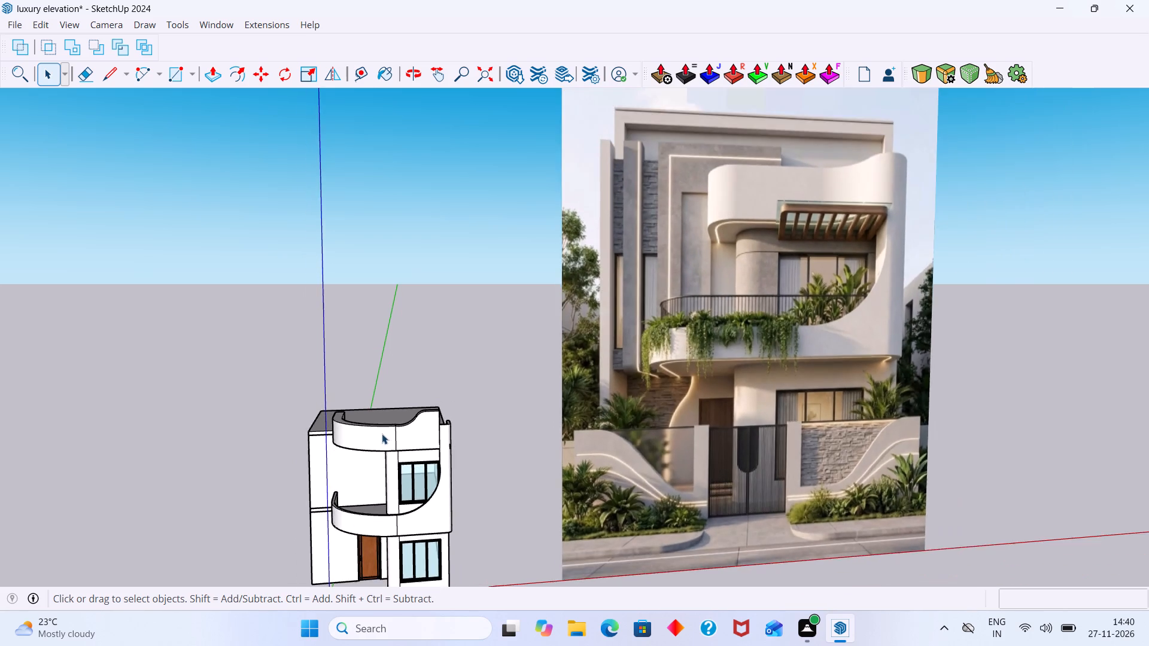
scroll(382, 434, down, 3)
middle_drag(412, 483, 405, 456)
shift+middle_drag(403, 469, 403, 453)
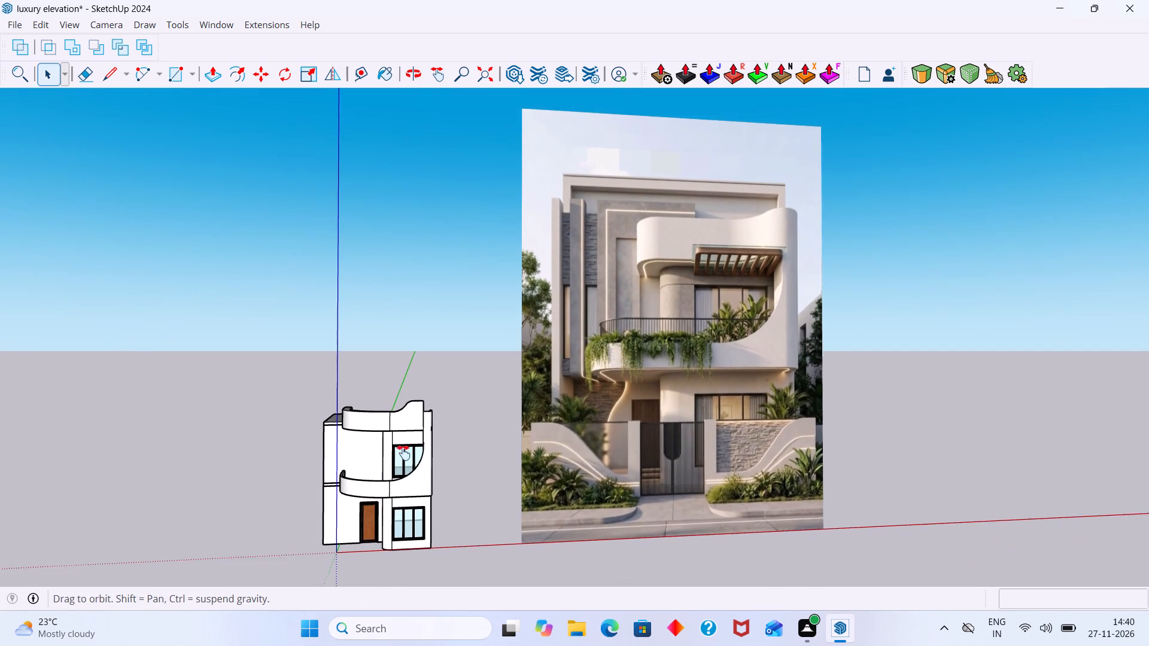
shift+middle_drag(403, 453, 403, 410)
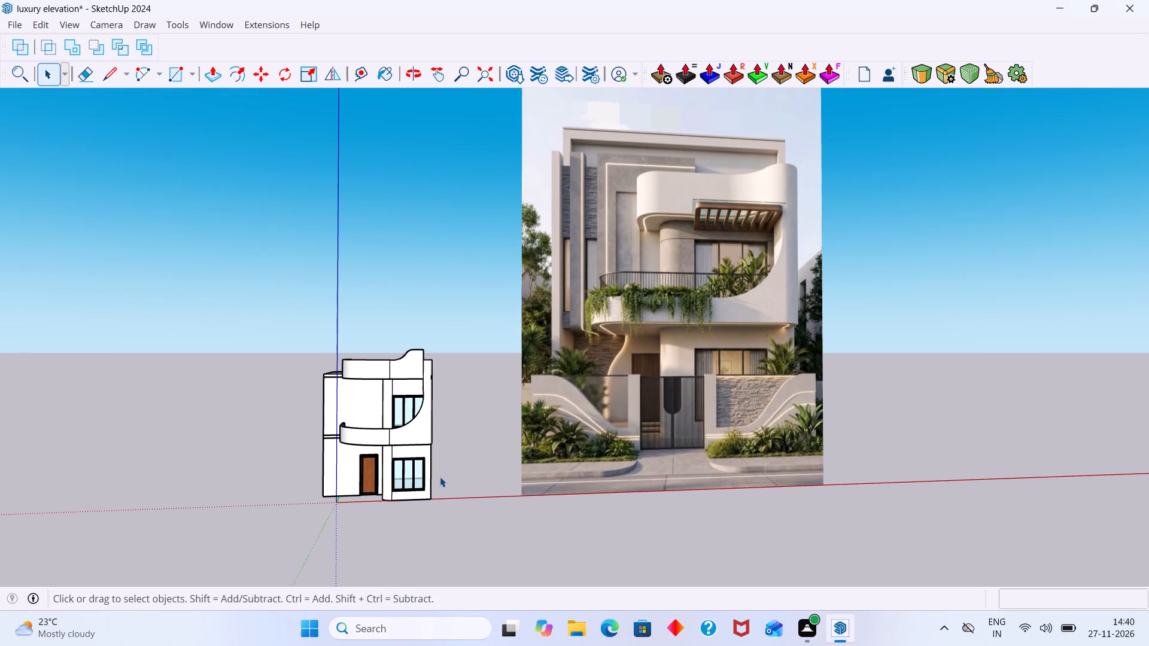
scroll(423, 511, up, 2)
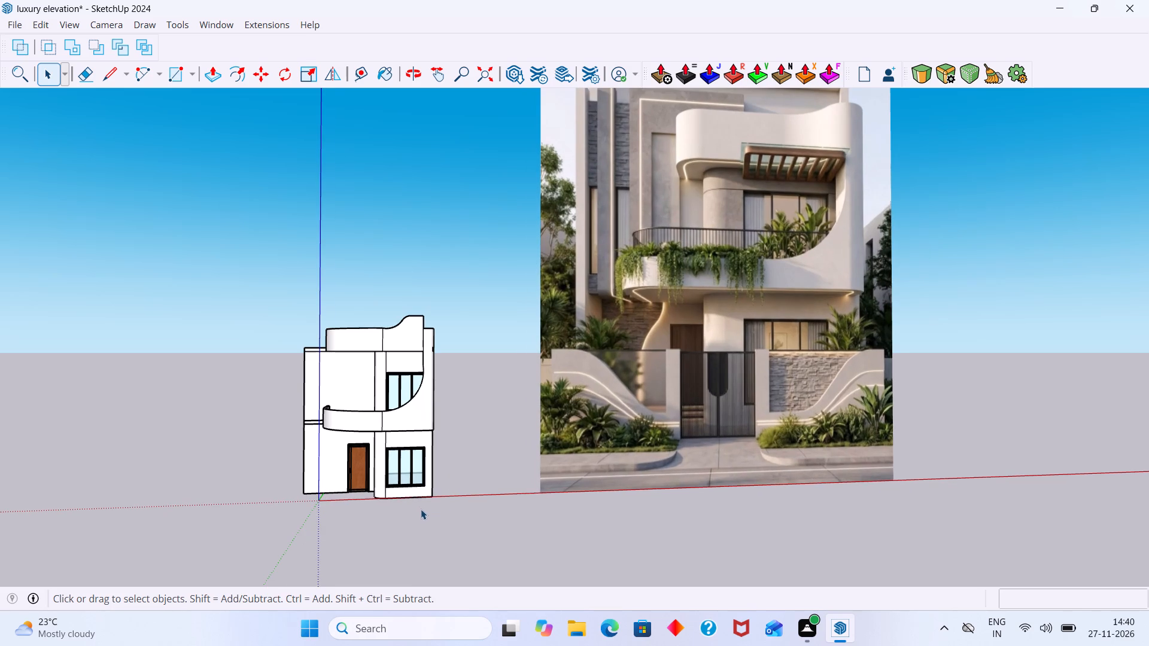
scroll(410, 503, up, 1)
scroll(410, 503, down, 2)
middle_drag(344, 508, 367, 520)
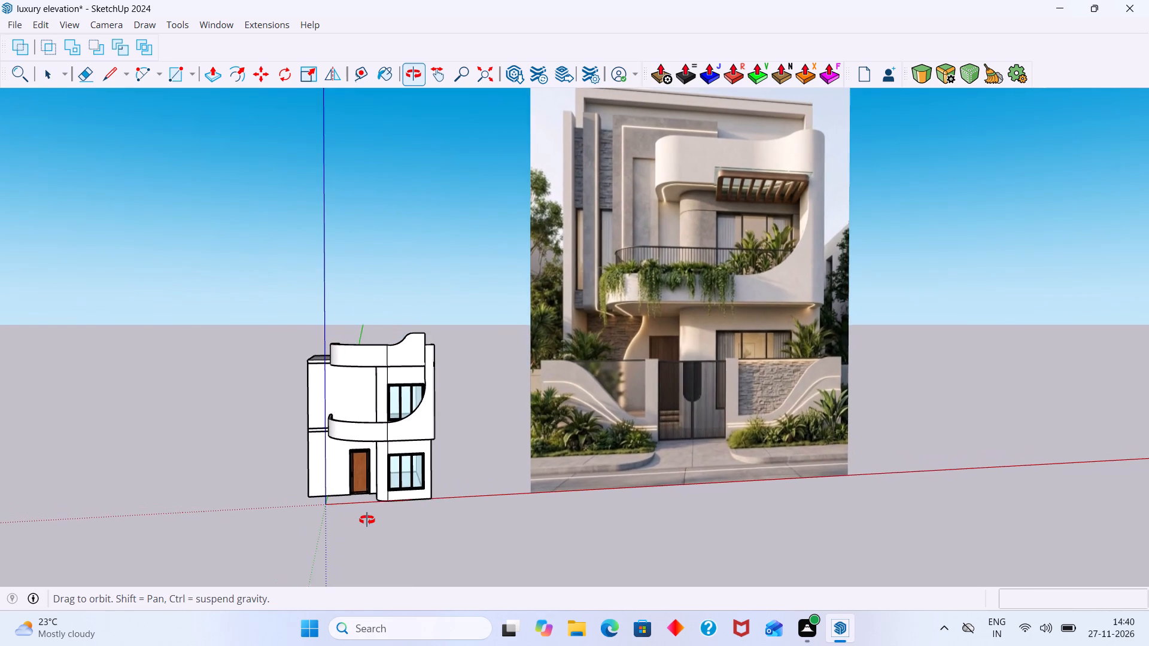
middle_drag(367, 520, 311, 513)
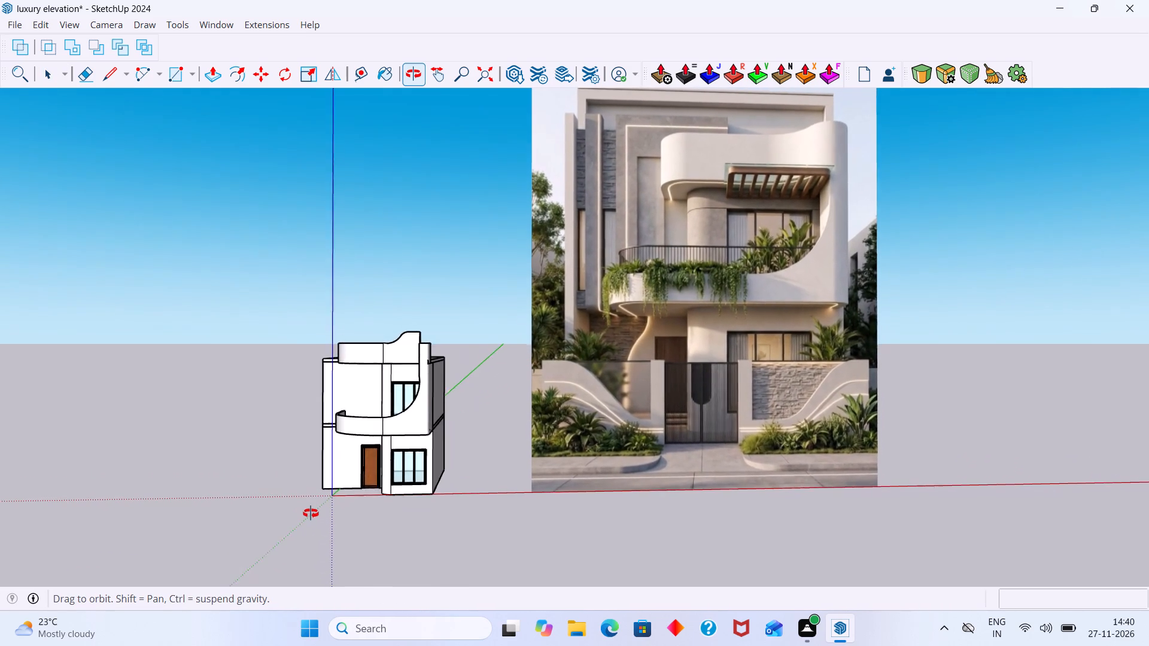
middle_drag(311, 513, 342, 562)
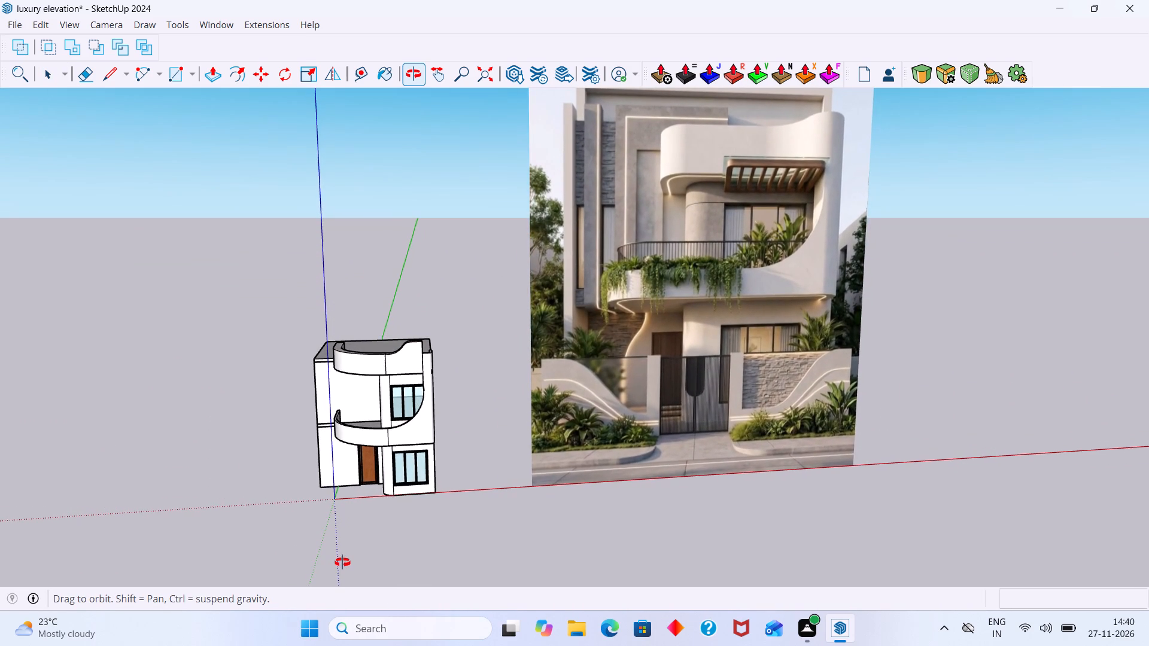
middle_drag(342, 562, 466, 568)
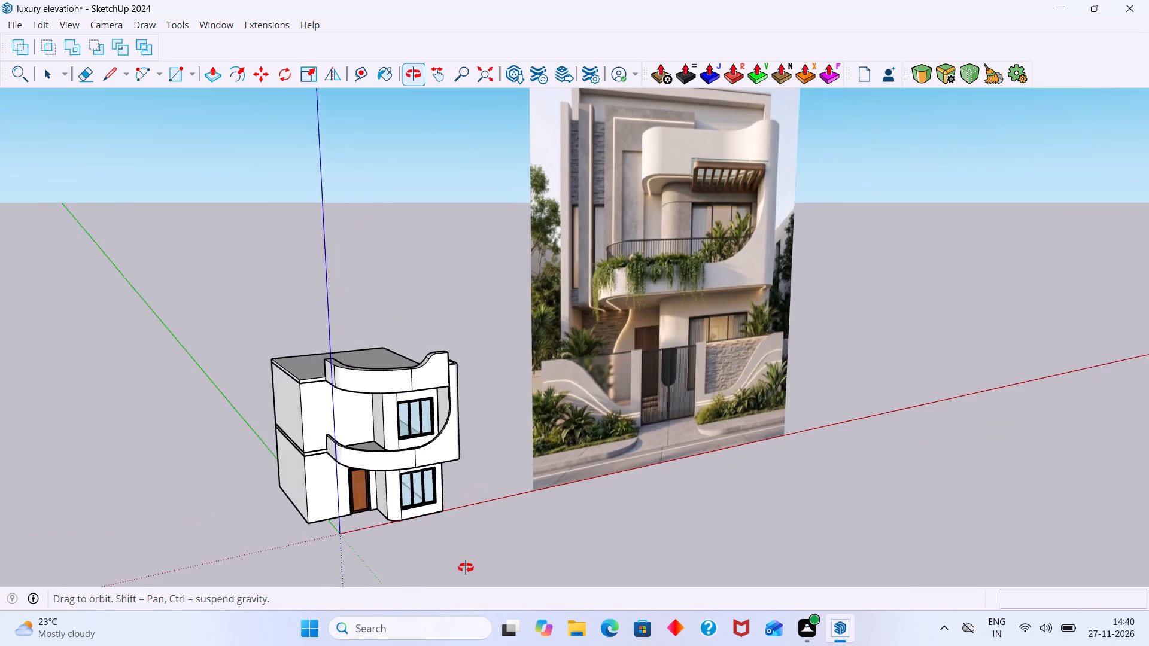
middle_drag(466, 568, 545, 569)
Inside the upper-floor wall group, draw a 9" wide, full-height rectangle along the outer corner of the blank front wall.
scroll(330, 434, up, 6)
double_click(323, 425)
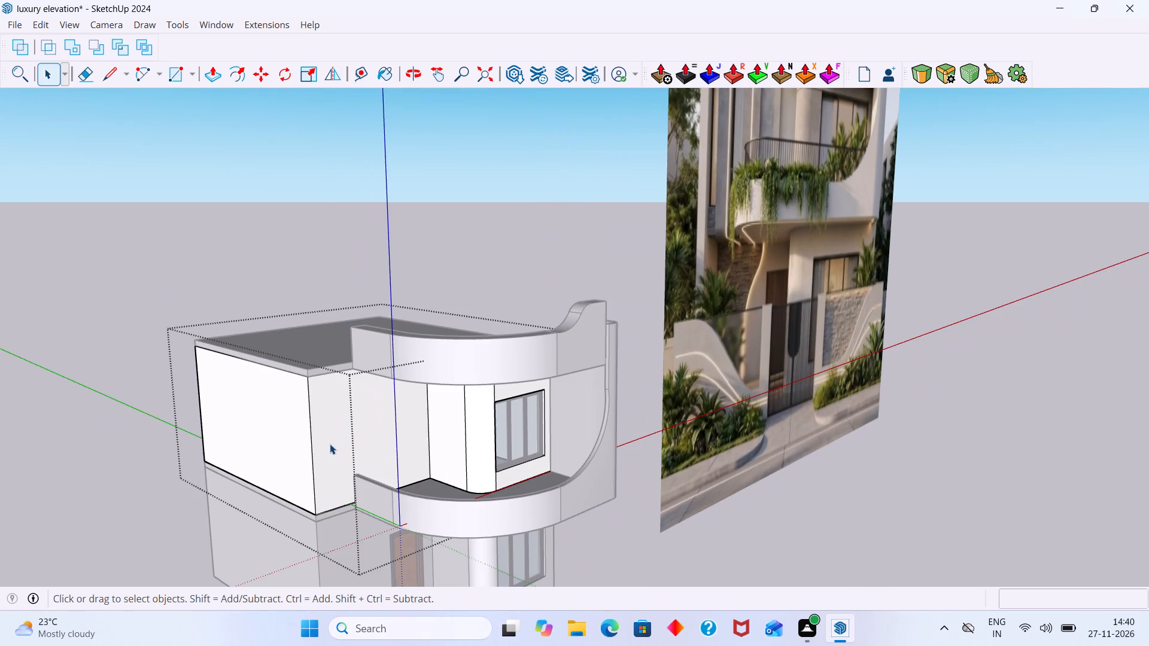
click(329, 444)
middle_drag(269, 435, 257, 431)
scroll(305, 456, down, 4)
middle_drag(336, 484, 305, 484)
scroll(308, 398, up, 2)
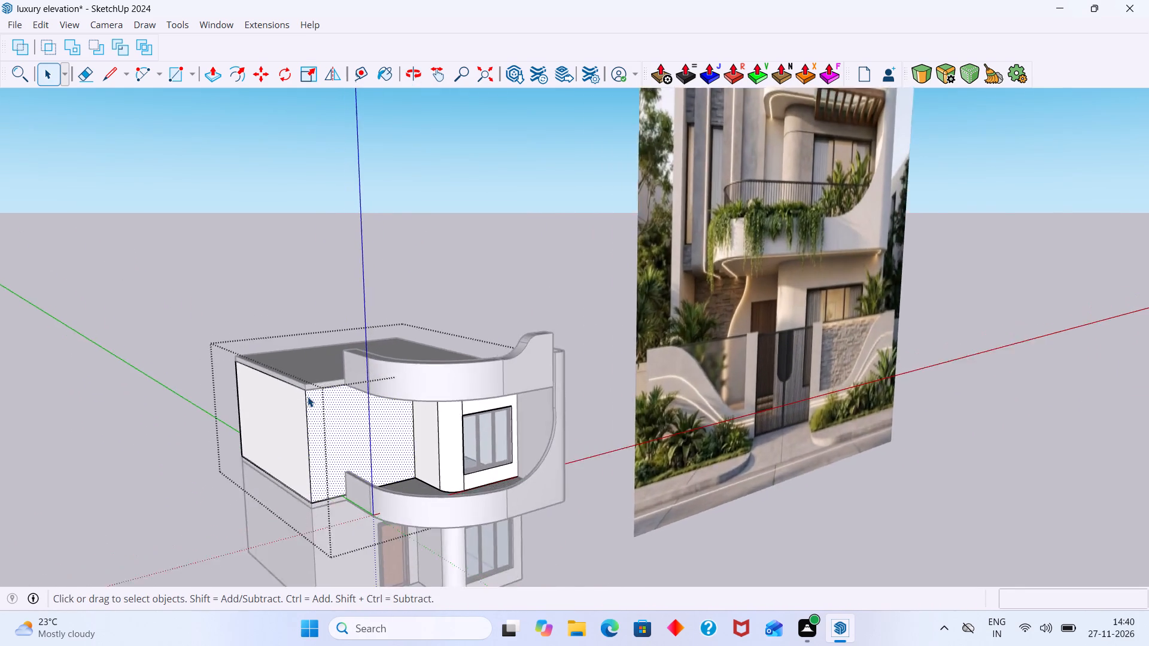
scroll(308, 397, up, 14)
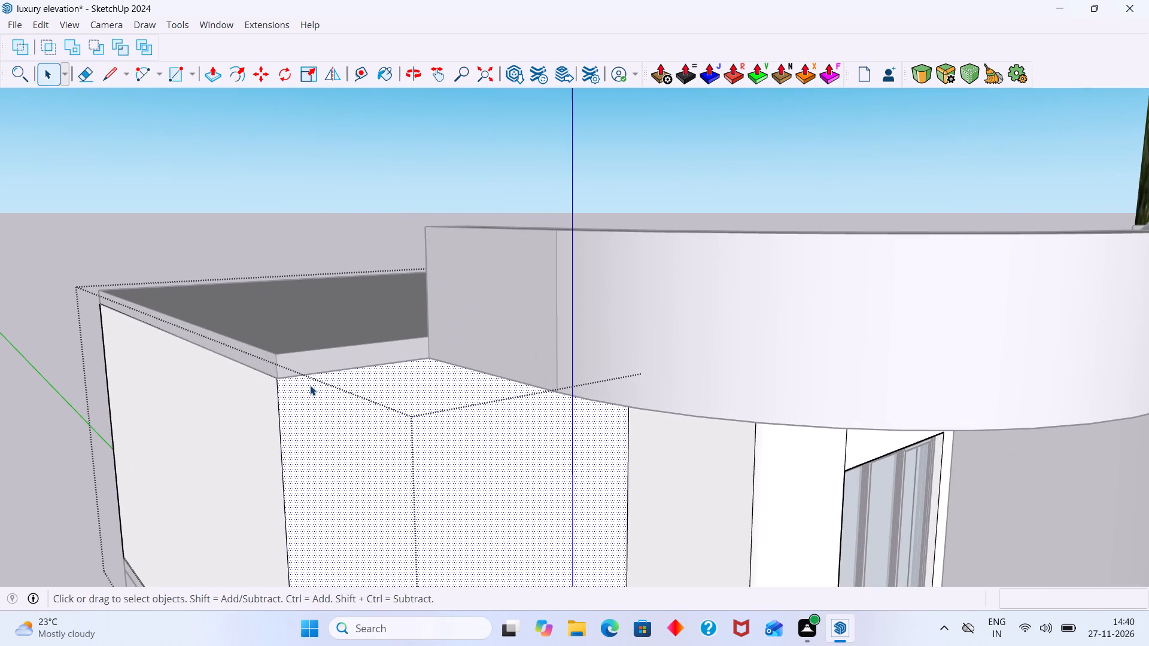
key(r)
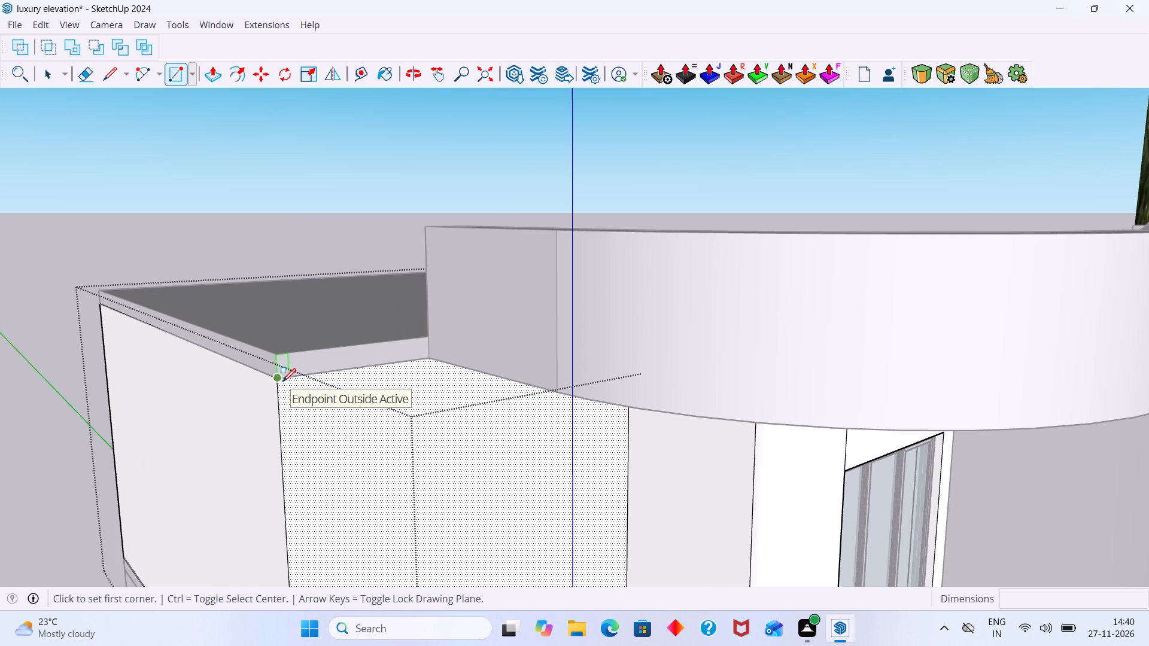
click(282, 381)
scroll(316, 502, down, 3)
middle_drag(302, 498, 283, 371)
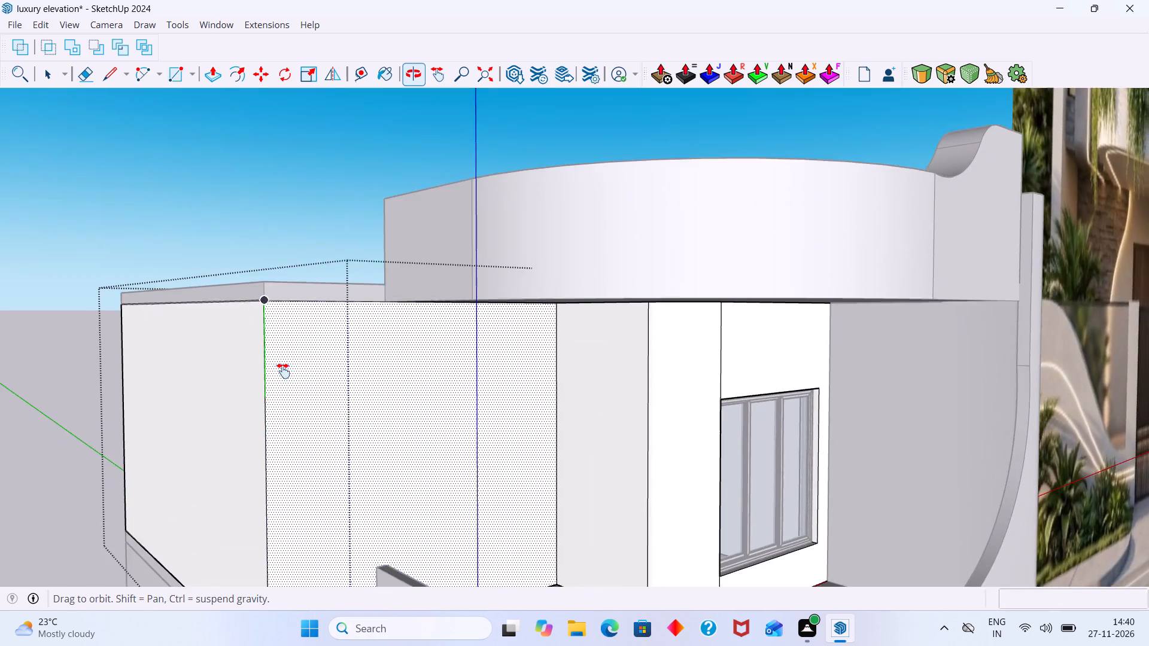
middle_drag(283, 371, 283, 368)
scroll(308, 415, down, 6)
shift+middle_drag(308, 517, 288, 389)
middle_drag(282, 405, 270, 444)
scroll(269, 448, up, 6)
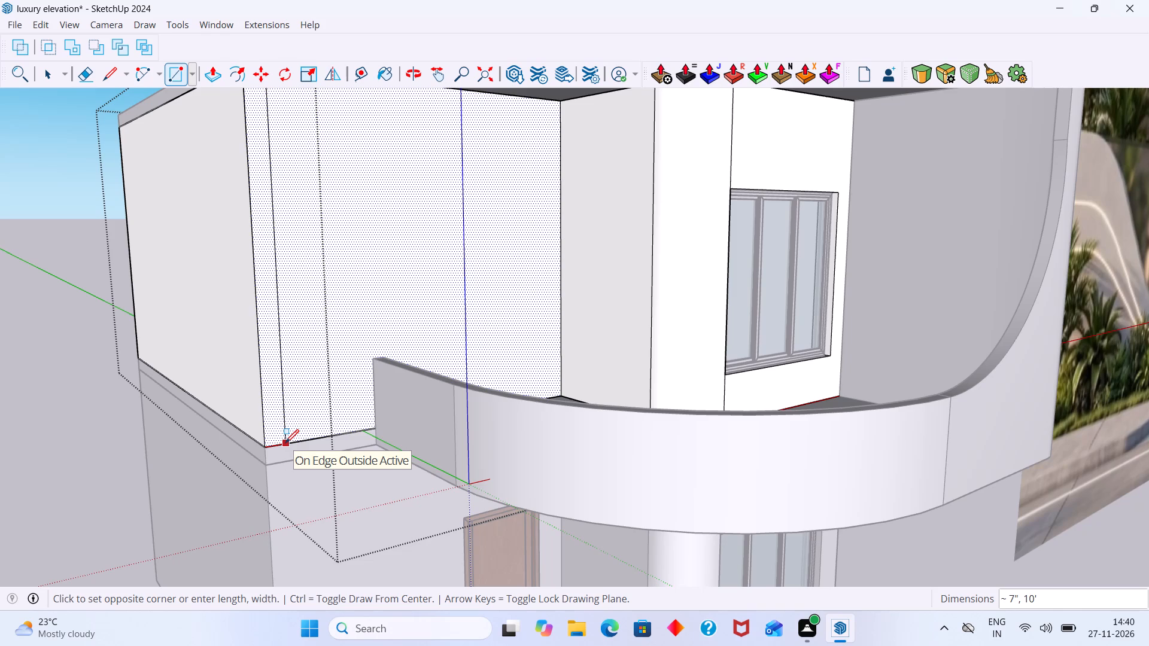
text(9")
key(Return)
key(space)
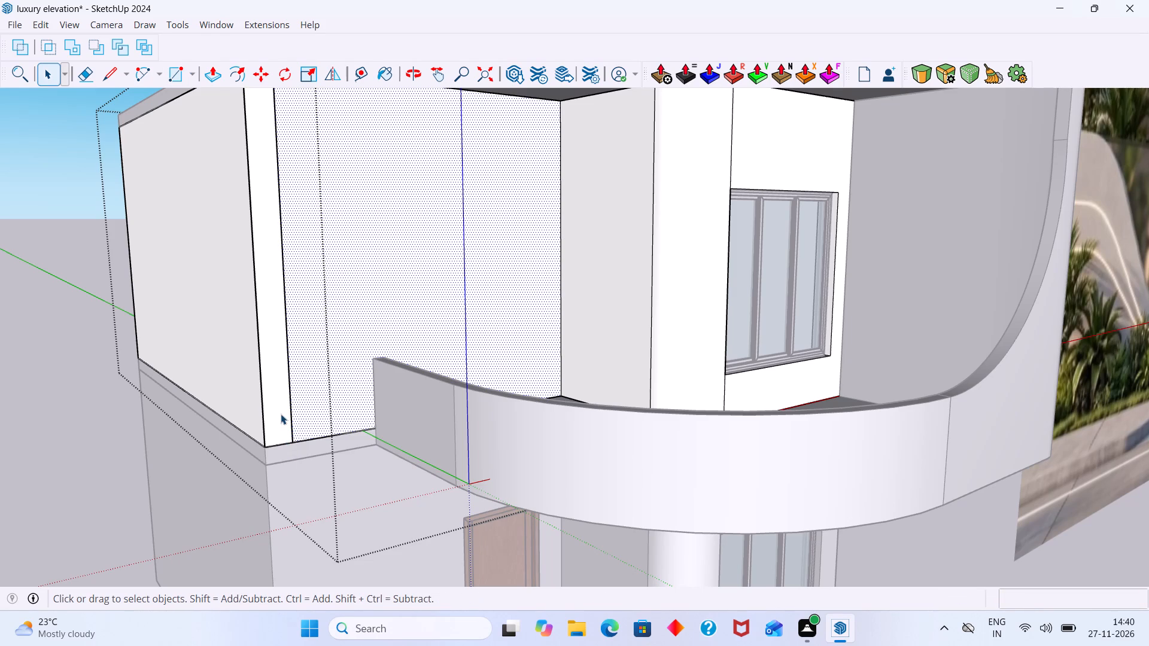
Push/Pull the 9" wall strip forward about 9' 6" as a projecting side wall, and exit the group.
click(278, 406)
key(p)
click(278, 406)
scroll(305, 439, down, 3)
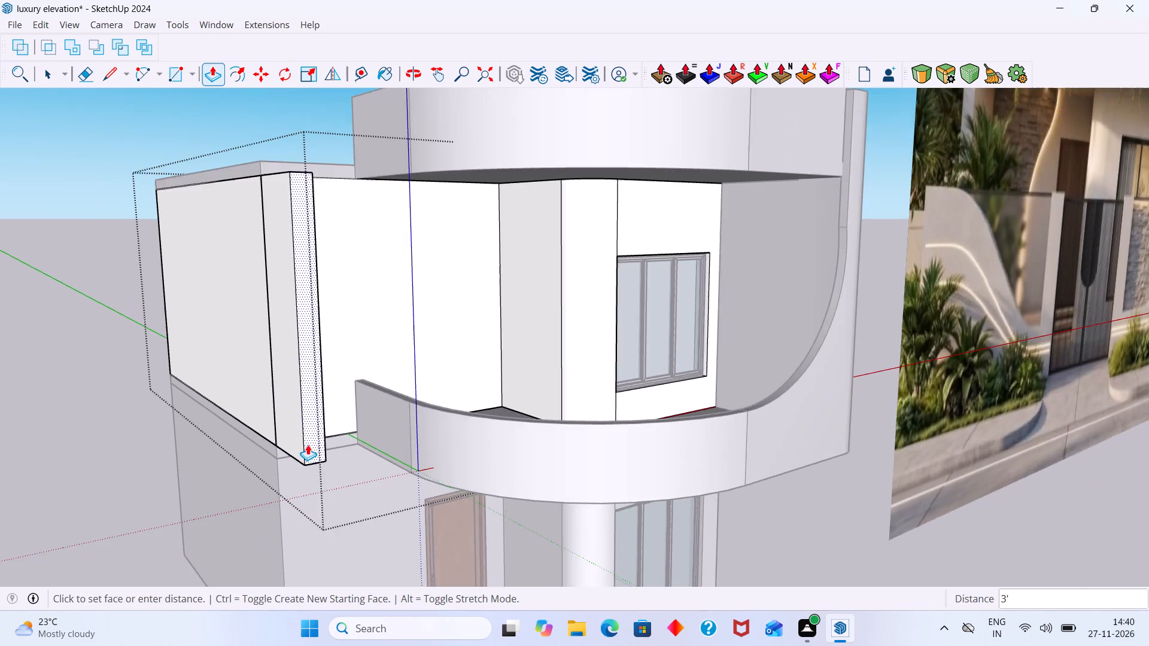
scroll(308, 444, down, 17)
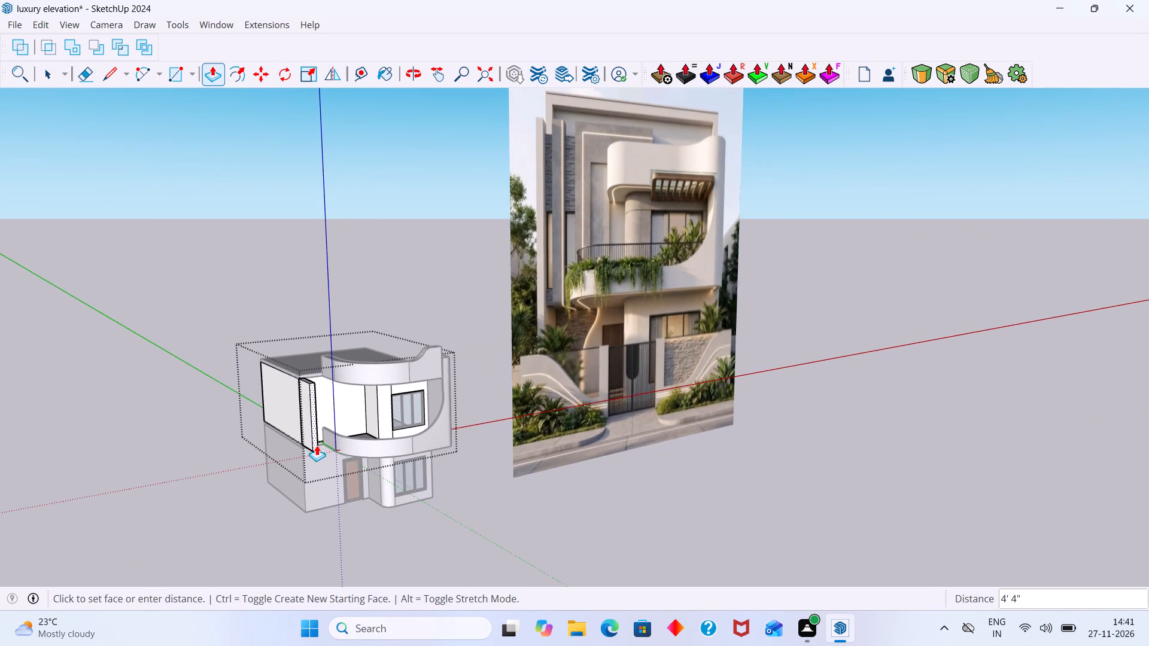
middle_drag(317, 445, 360, 465)
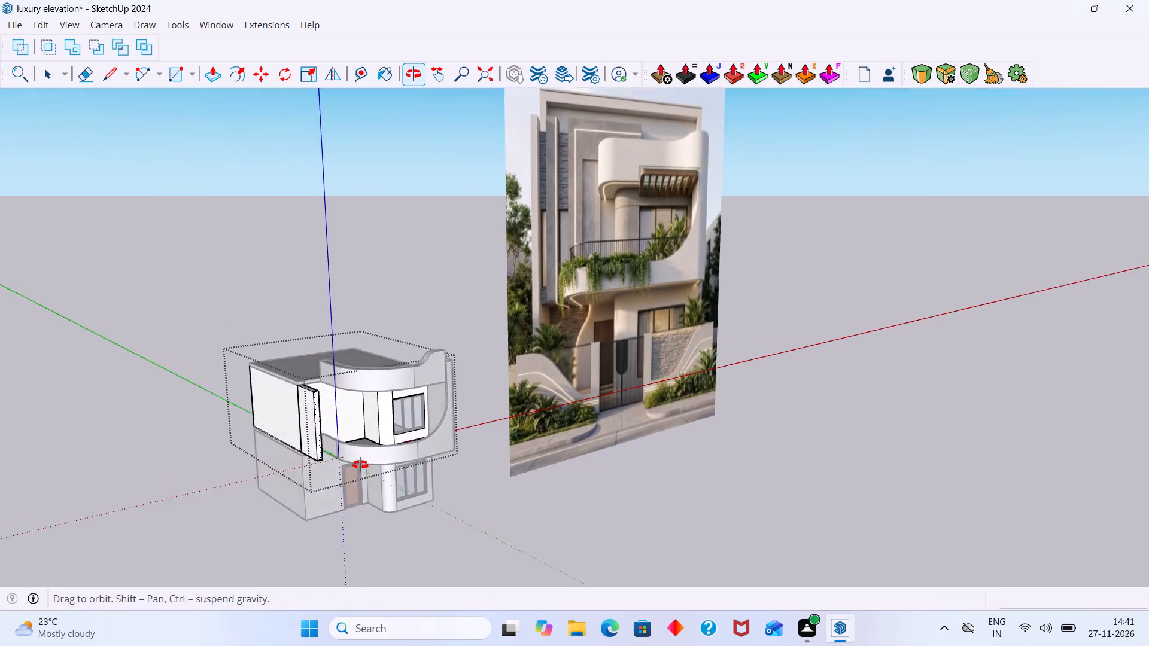
middle_drag(360, 465, 306, 477)
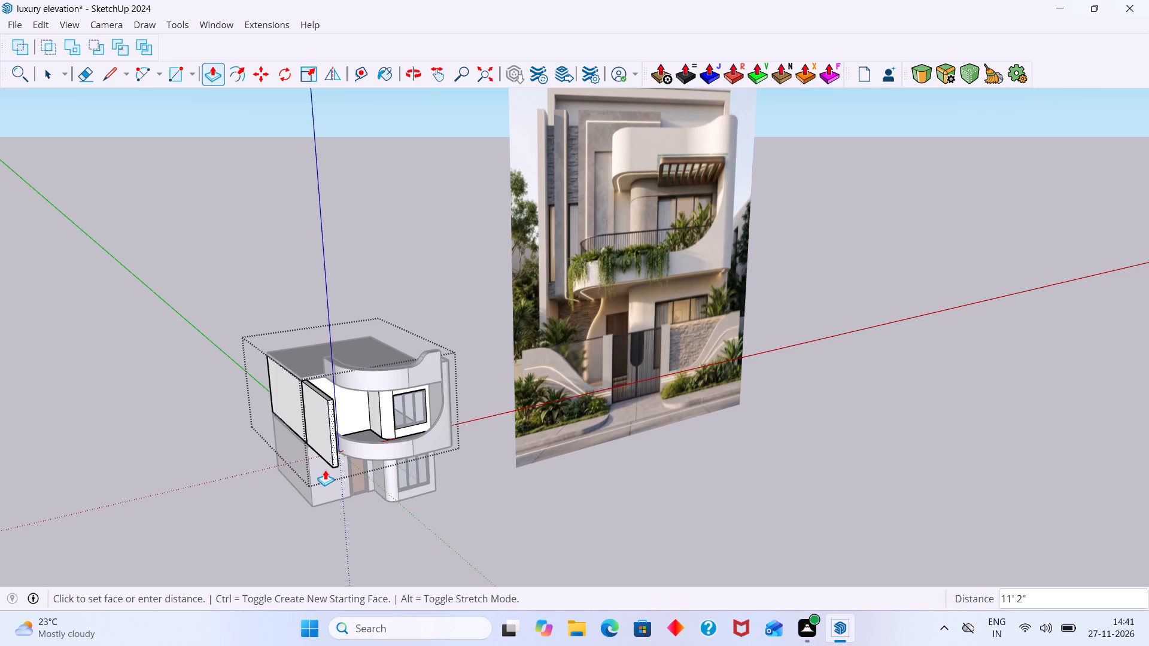
click(325, 463)
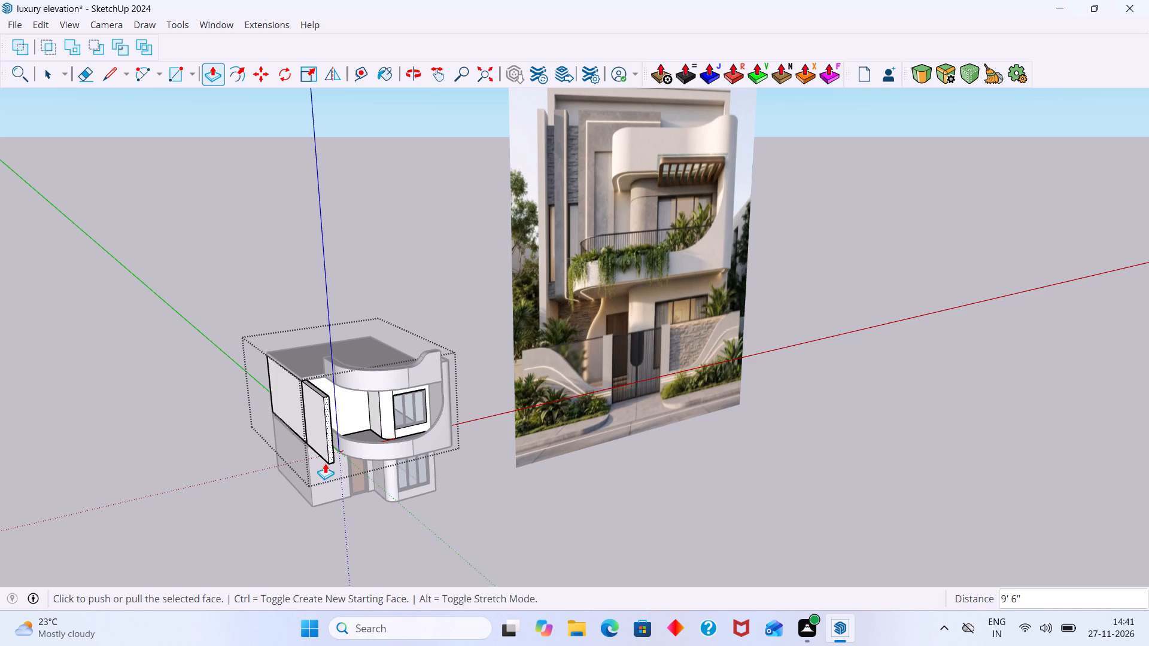
key(space)
click(816, 344)
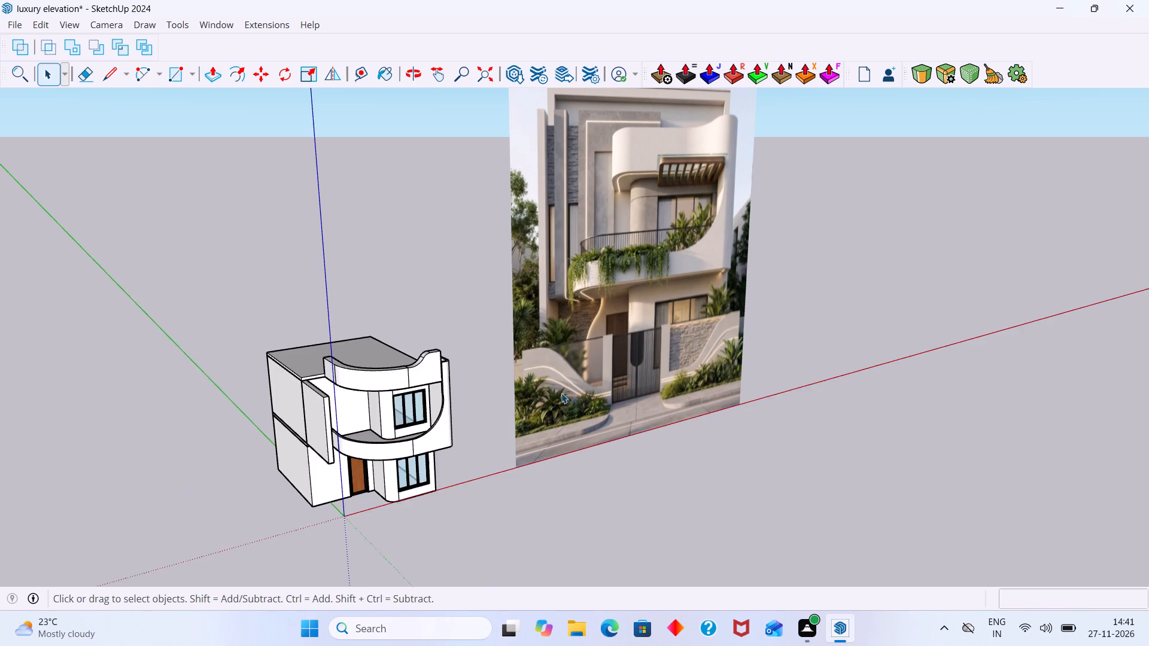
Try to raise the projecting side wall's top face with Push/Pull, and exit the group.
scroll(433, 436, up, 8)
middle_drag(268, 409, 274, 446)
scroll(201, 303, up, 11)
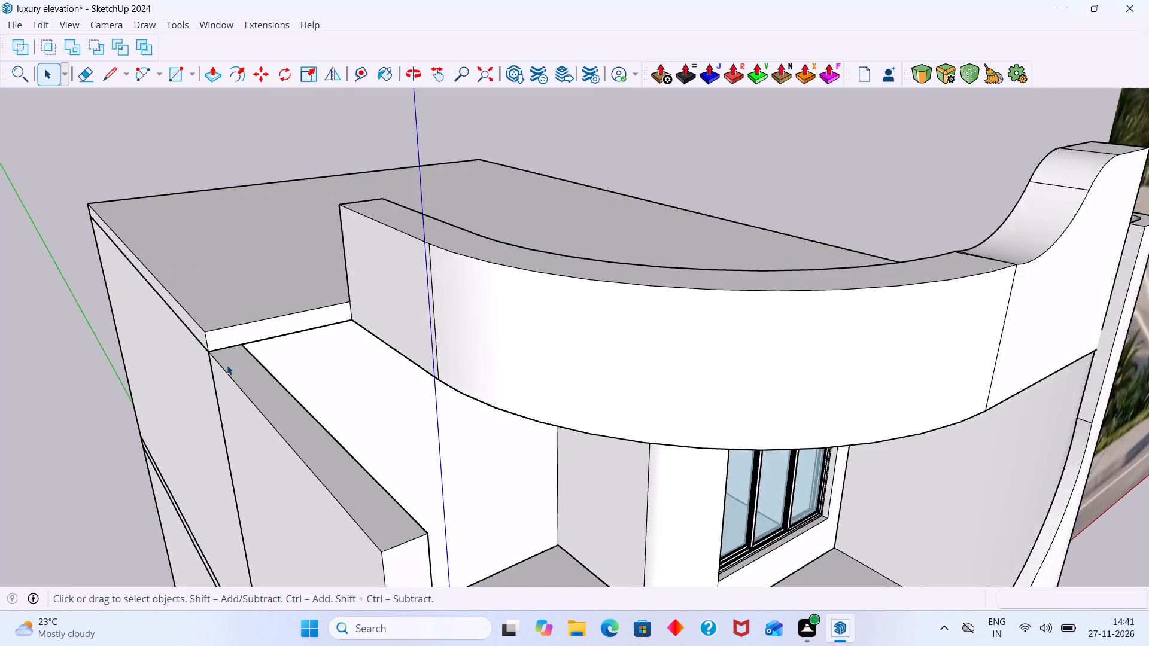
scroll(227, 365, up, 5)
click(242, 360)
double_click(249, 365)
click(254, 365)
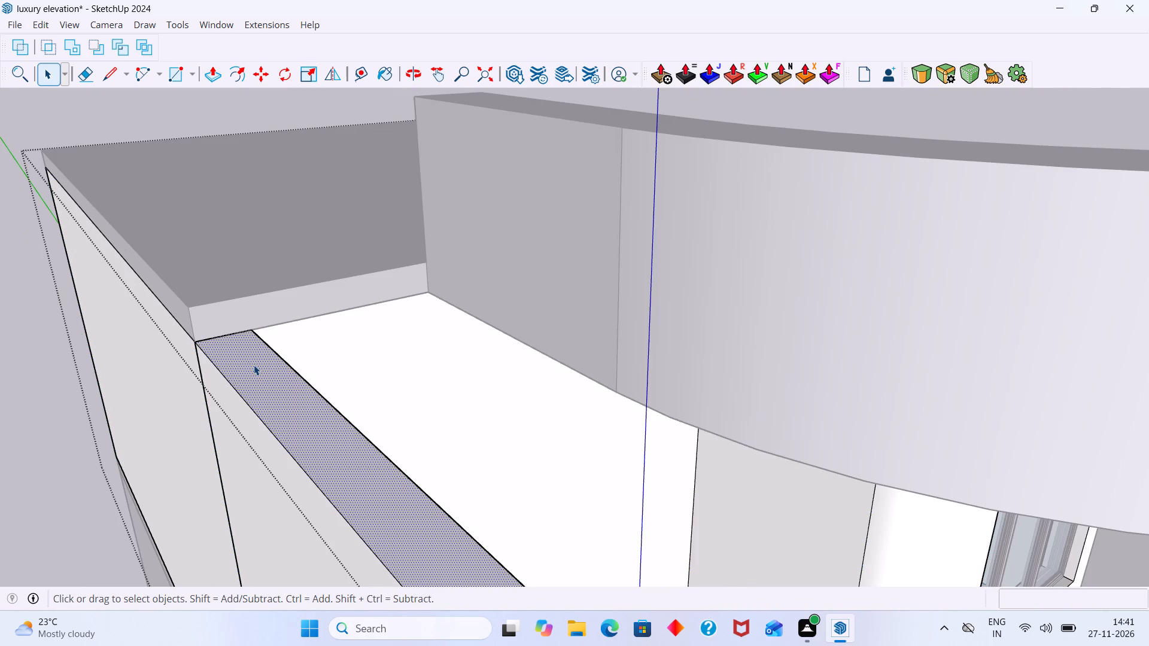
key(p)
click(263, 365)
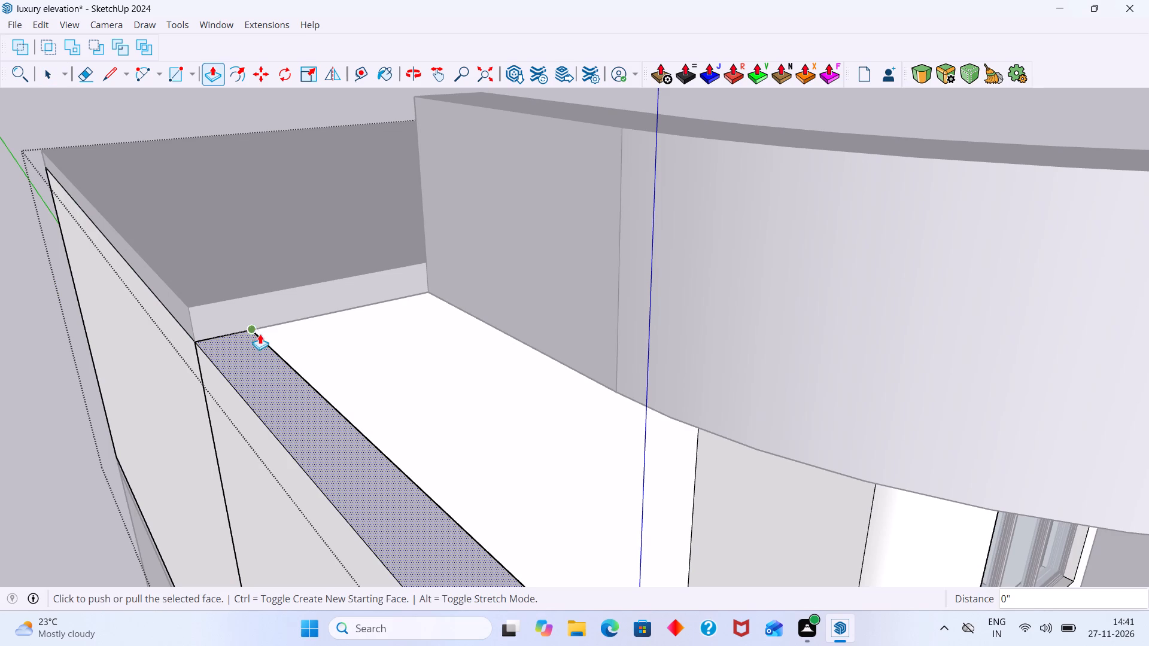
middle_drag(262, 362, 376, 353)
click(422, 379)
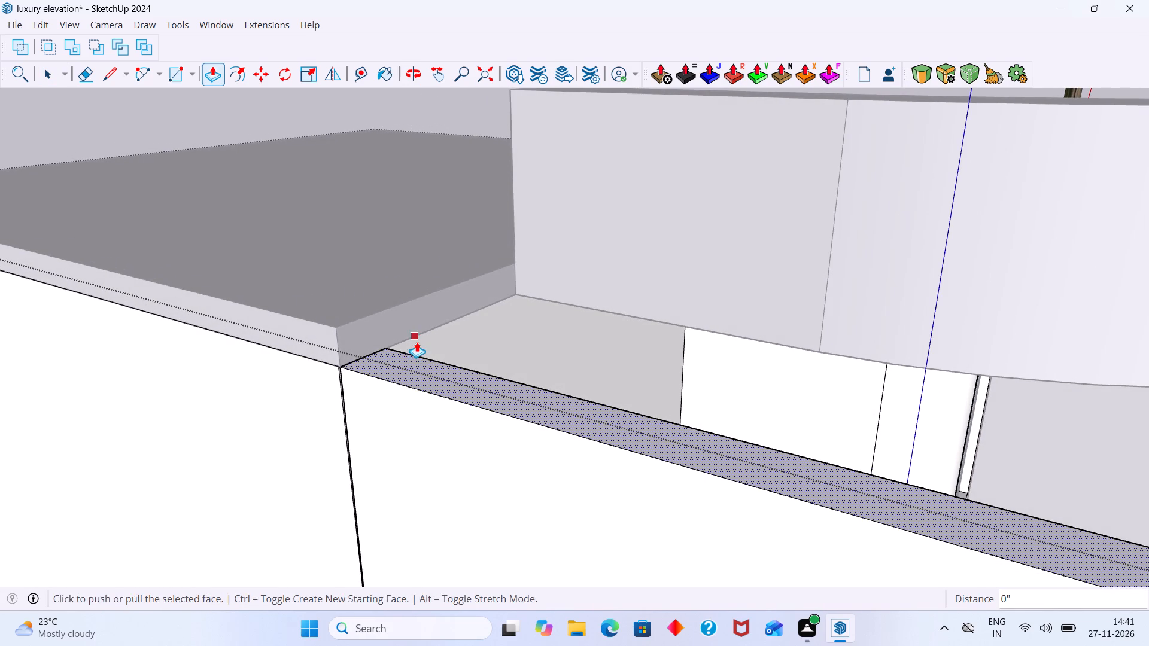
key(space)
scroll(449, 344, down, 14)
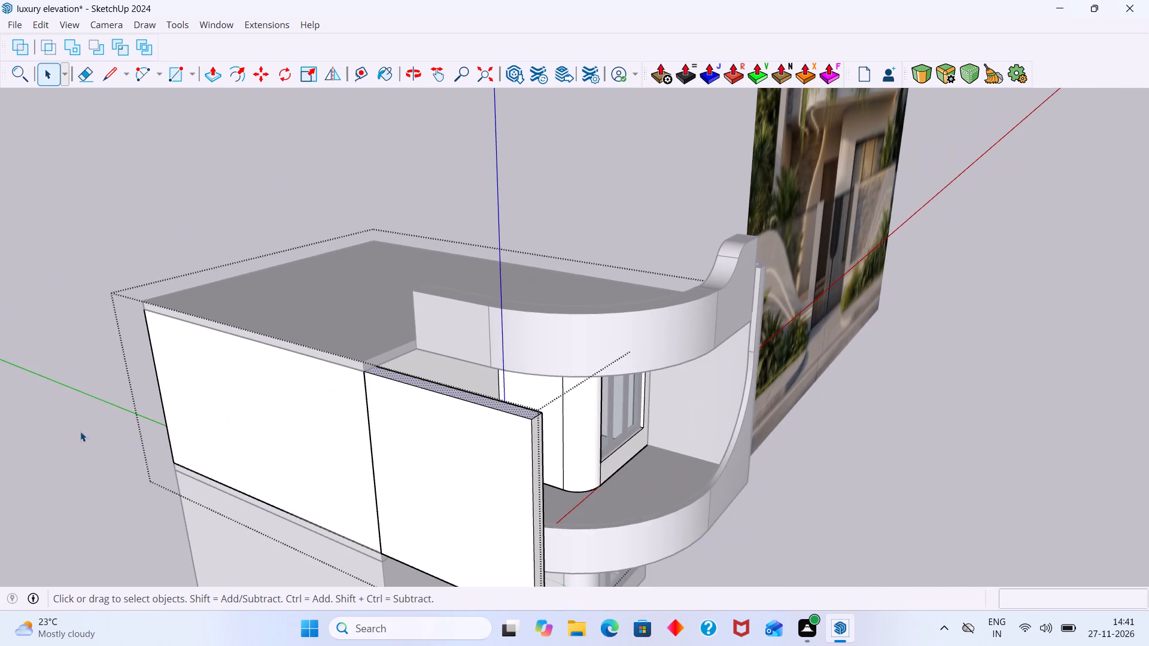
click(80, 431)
Extend the projecting side wall's top face upward about 1' 5" with Round Push Pull, and exit the group.
middle_drag(454, 343, 429, 434)
scroll(380, 439, up, 7)
click(366, 423)
scroll(367, 420, up, 1)
triple_click(367, 420)
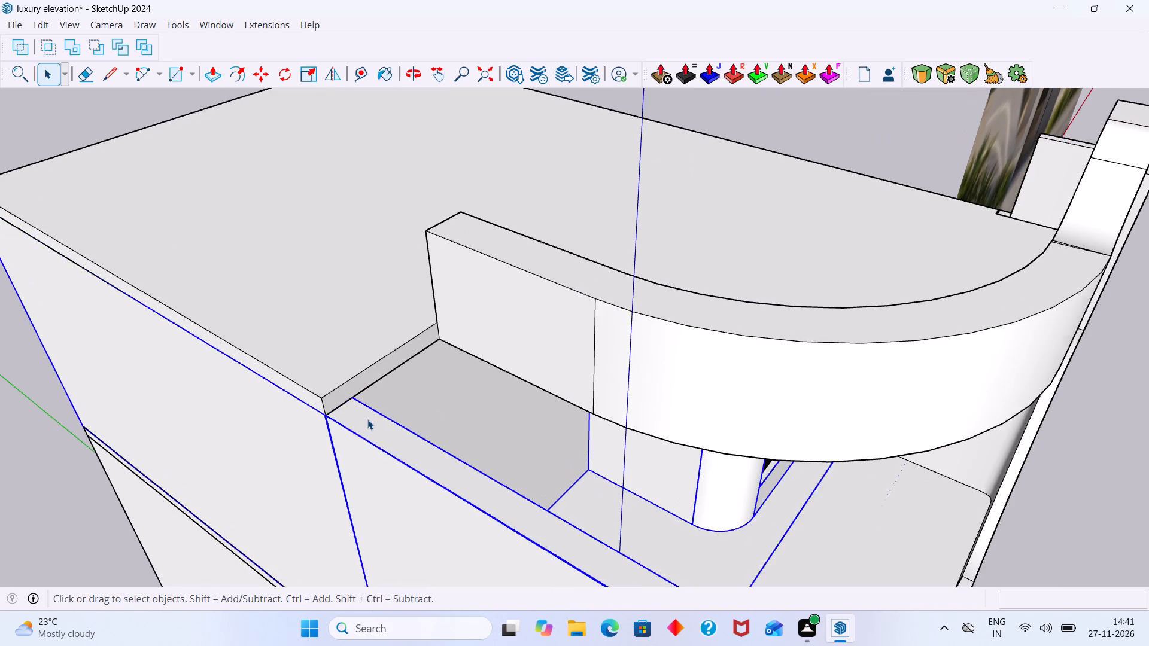
click(370, 421)
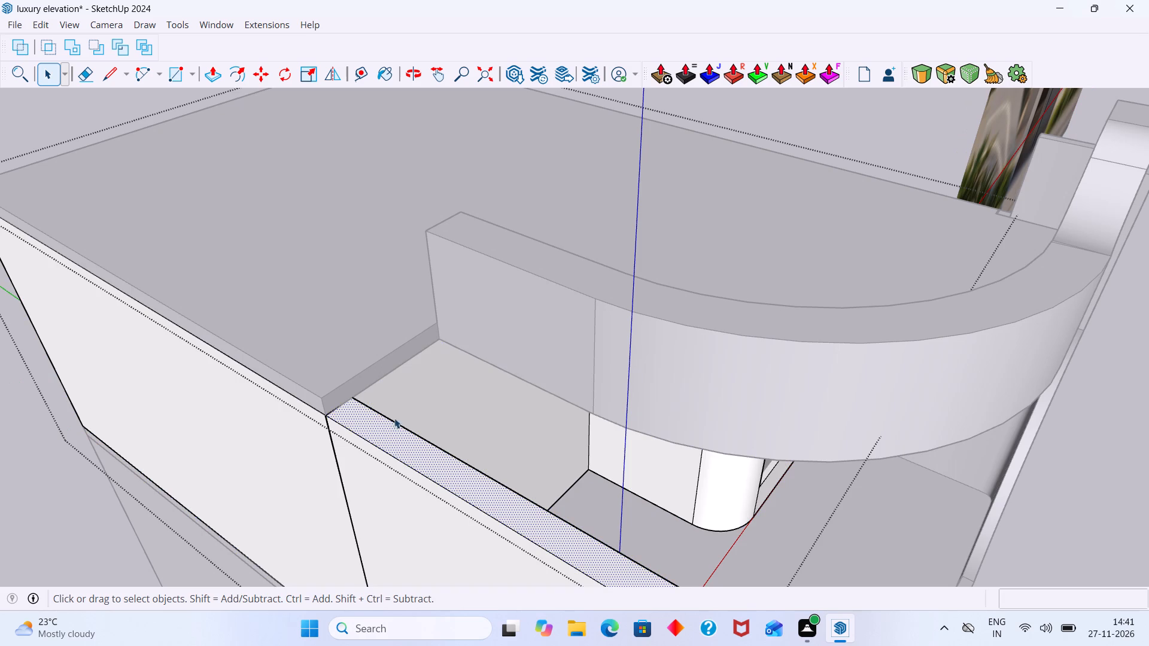
click(732, 73)
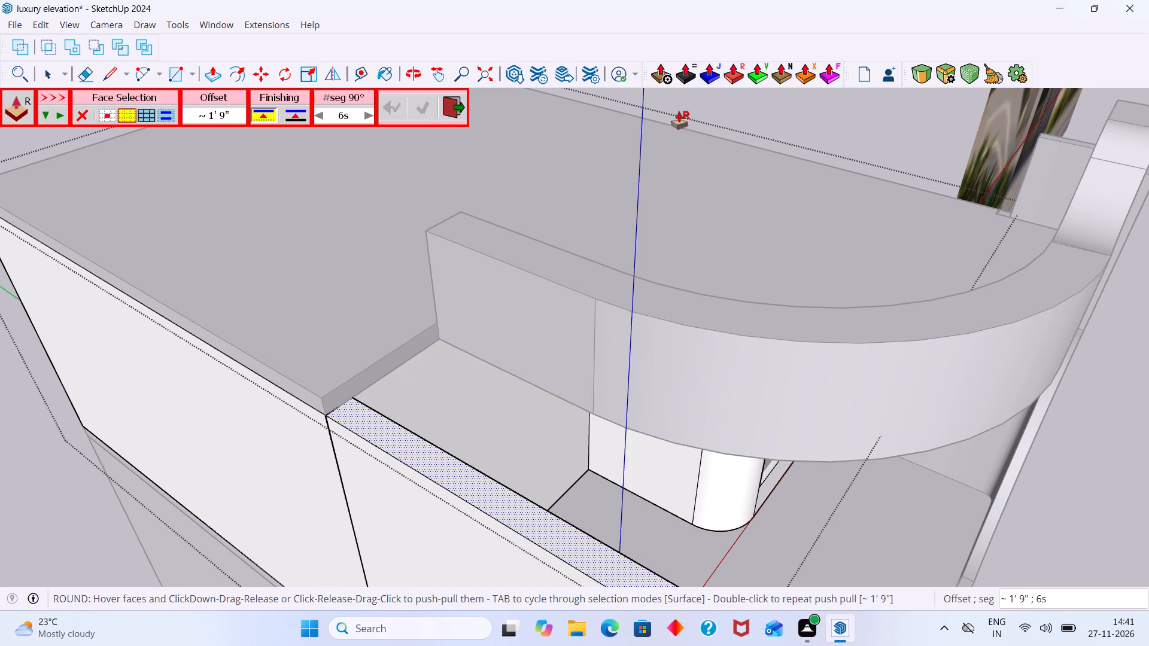
click(390, 441)
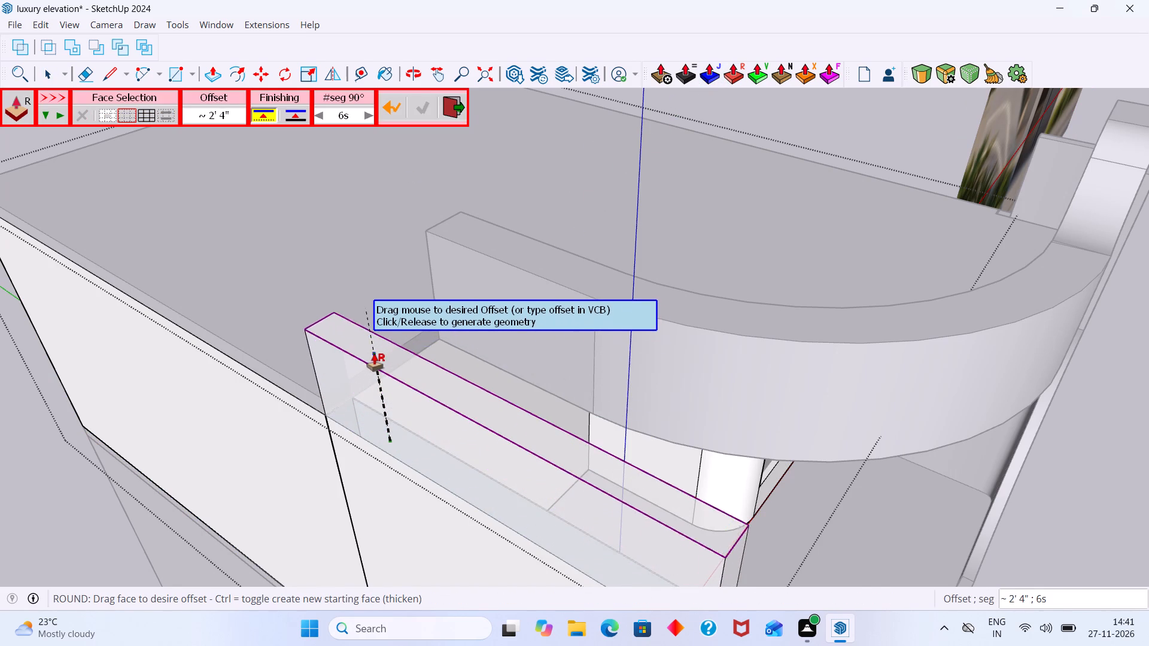
scroll(374, 354, down, 2)
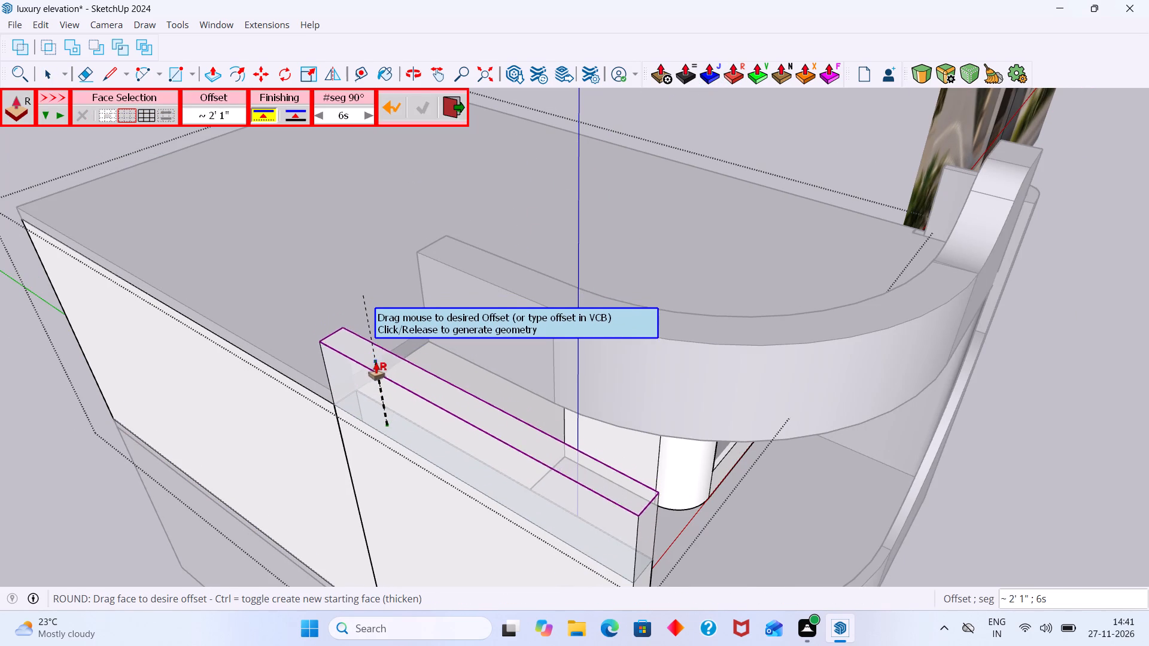
scroll(376, 364, down, 20)
scroll(376, 364, down, 1)
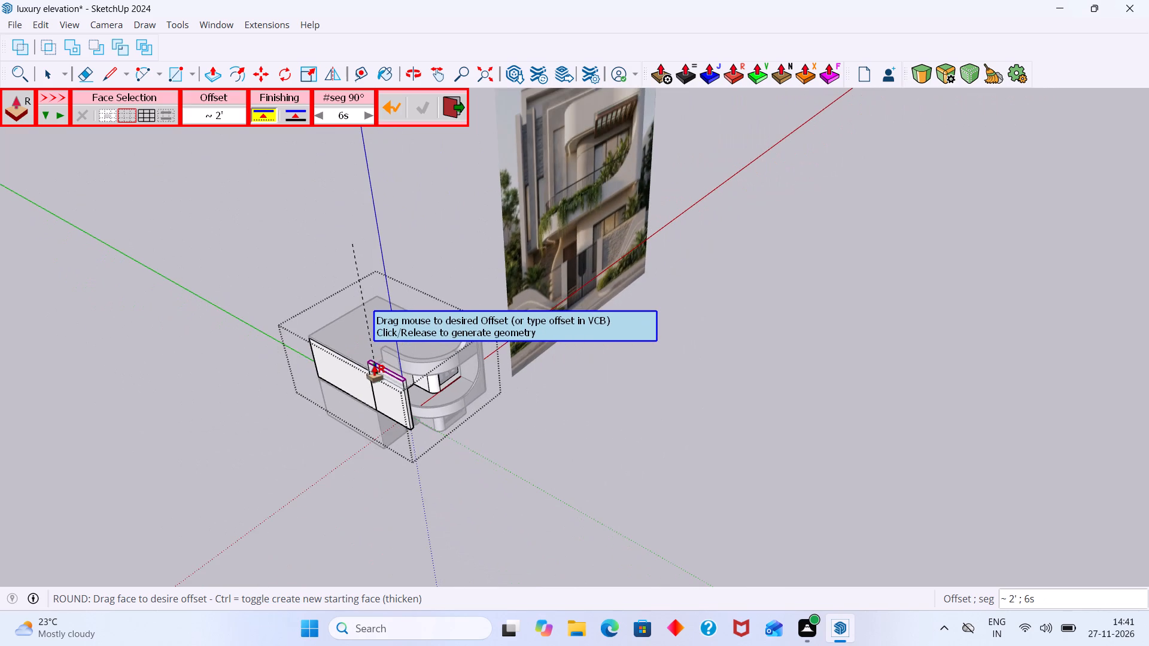
shift+middle_drag(374, 366, 391, 410)
scroll(392, 414, up, 7)
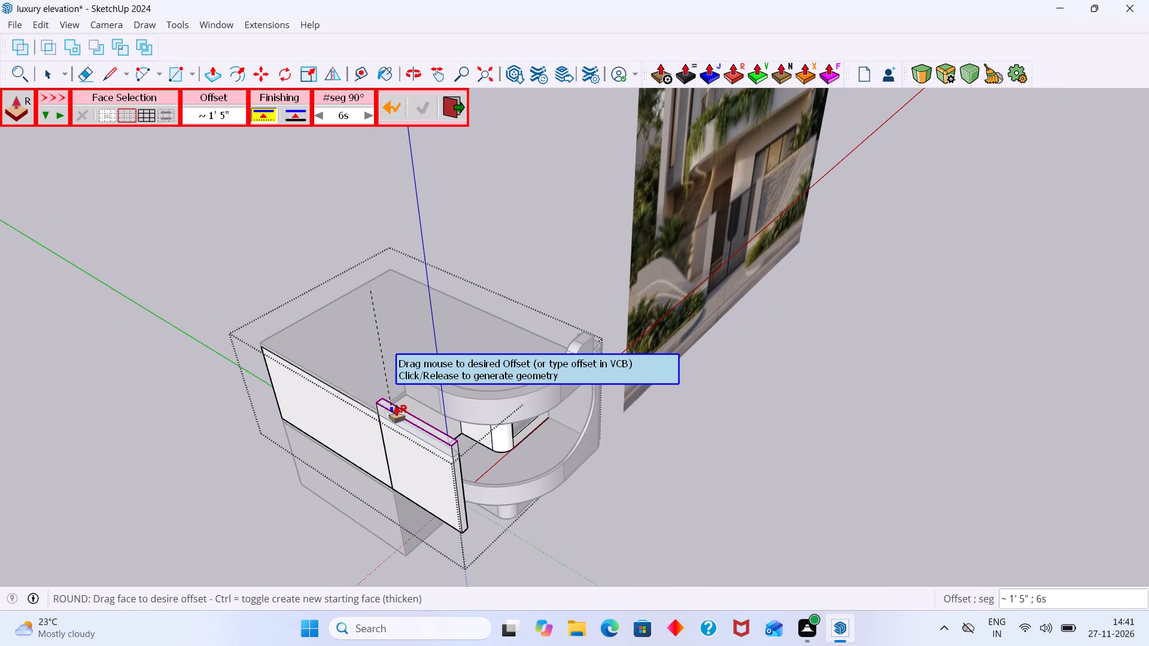
click(396, 406)
key(Escape)
click(776, 407)
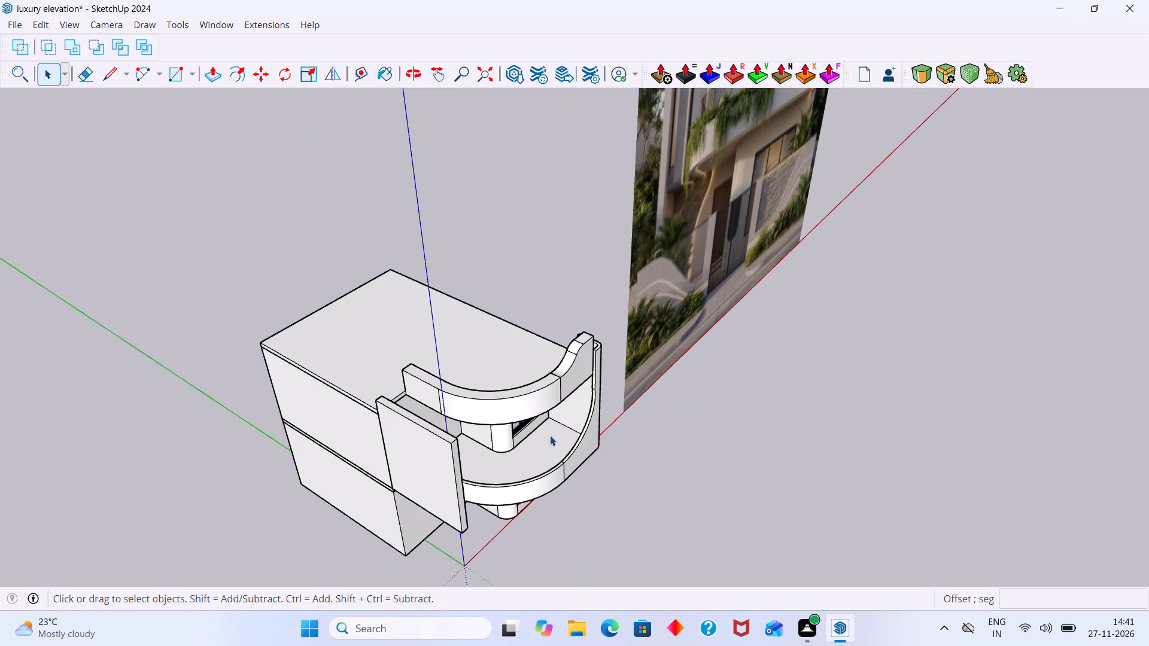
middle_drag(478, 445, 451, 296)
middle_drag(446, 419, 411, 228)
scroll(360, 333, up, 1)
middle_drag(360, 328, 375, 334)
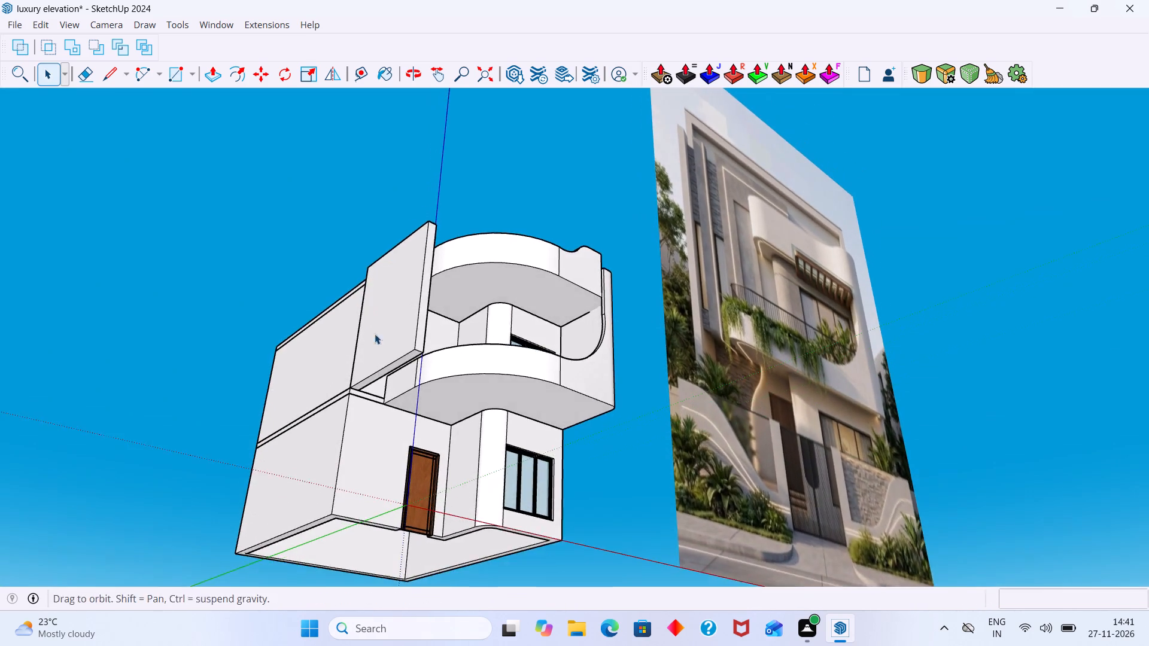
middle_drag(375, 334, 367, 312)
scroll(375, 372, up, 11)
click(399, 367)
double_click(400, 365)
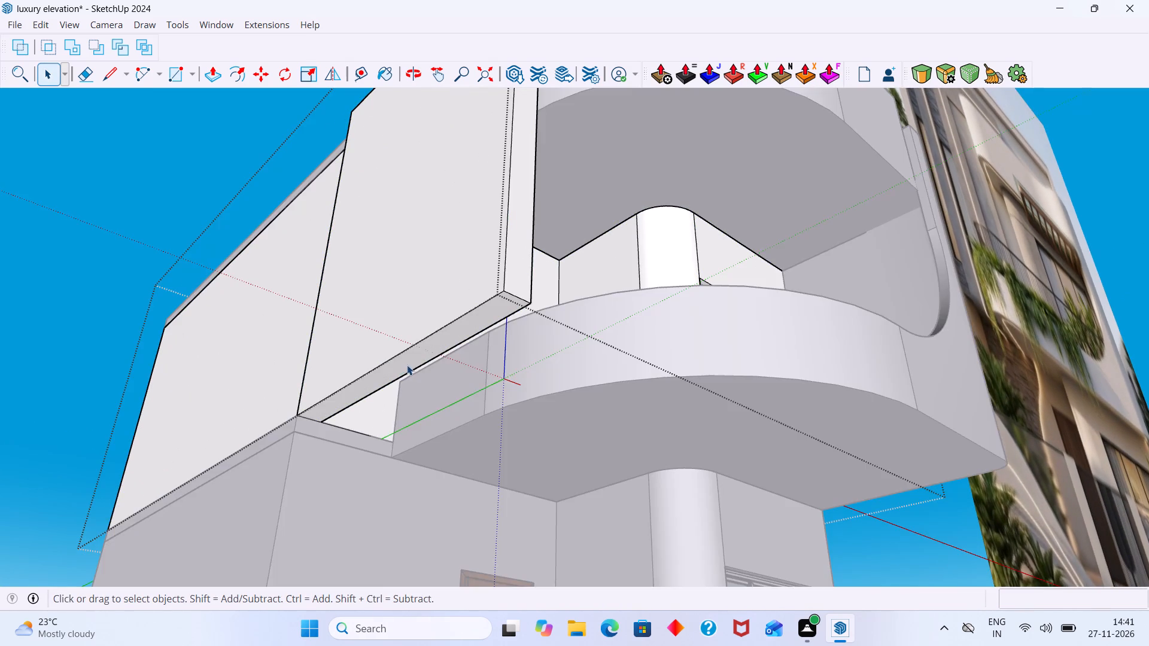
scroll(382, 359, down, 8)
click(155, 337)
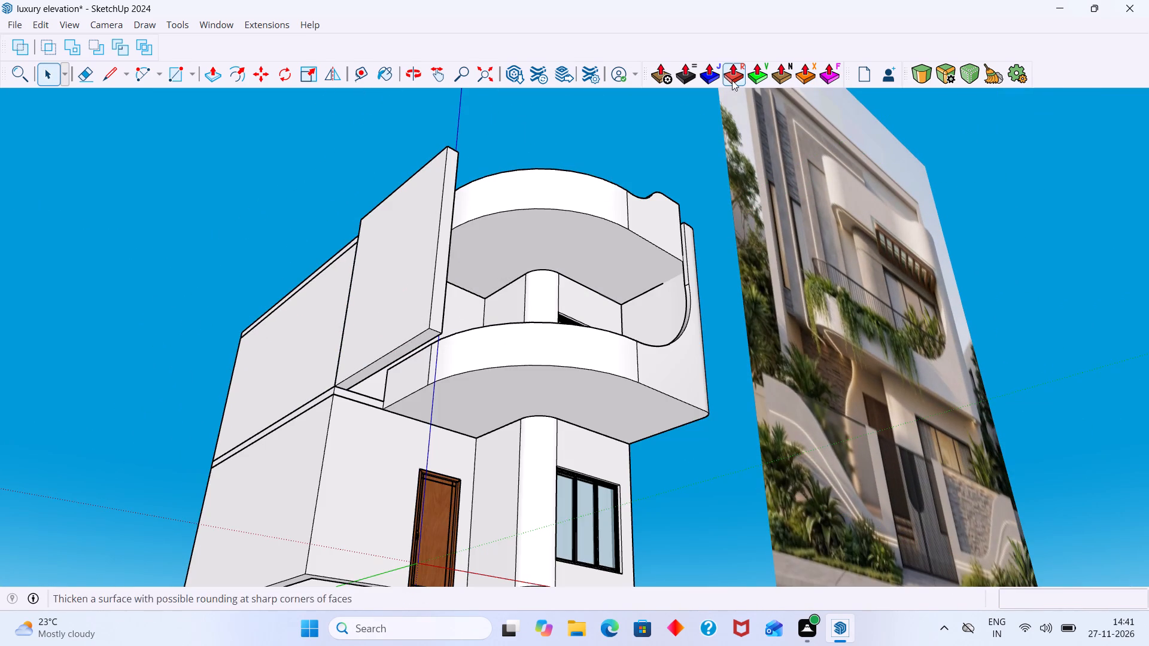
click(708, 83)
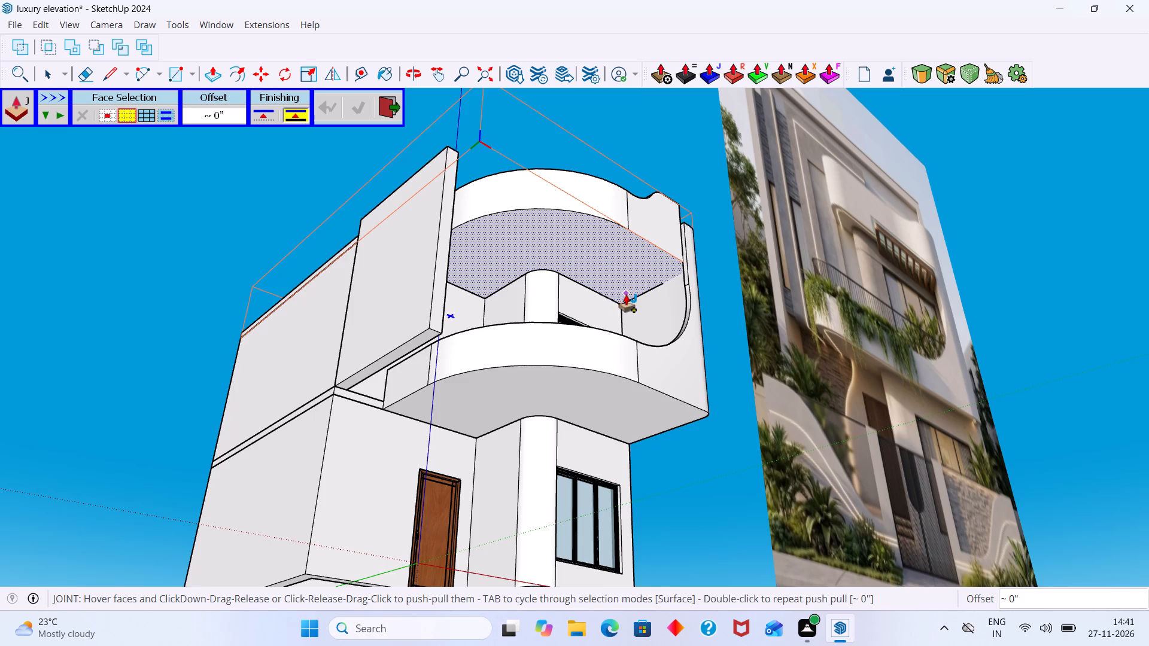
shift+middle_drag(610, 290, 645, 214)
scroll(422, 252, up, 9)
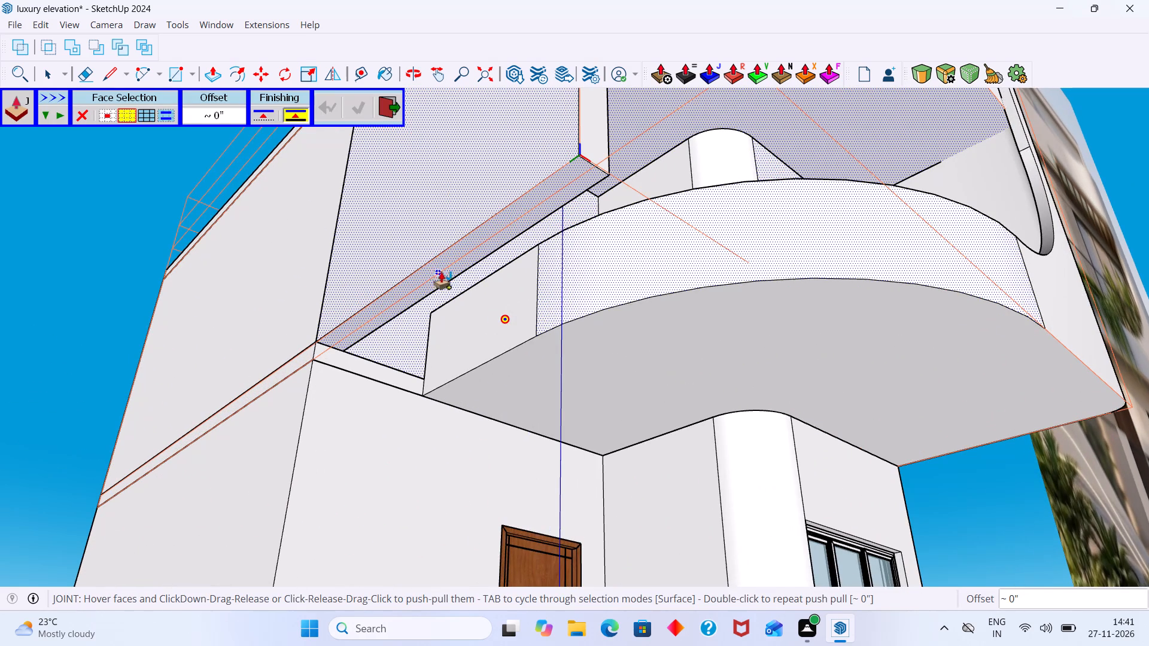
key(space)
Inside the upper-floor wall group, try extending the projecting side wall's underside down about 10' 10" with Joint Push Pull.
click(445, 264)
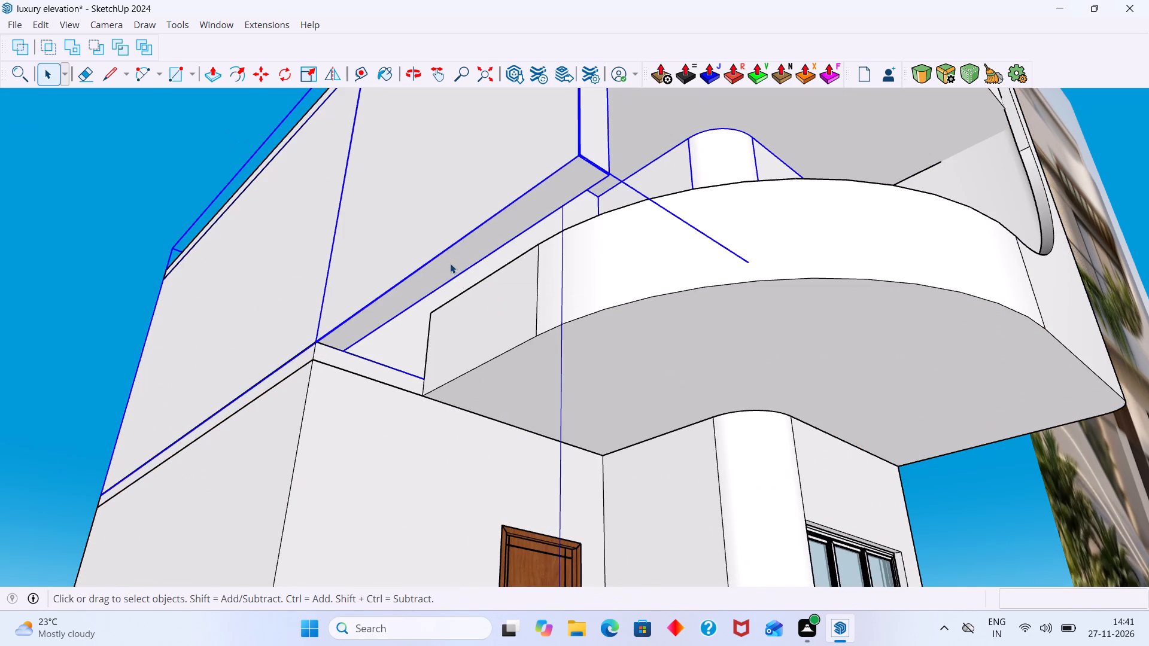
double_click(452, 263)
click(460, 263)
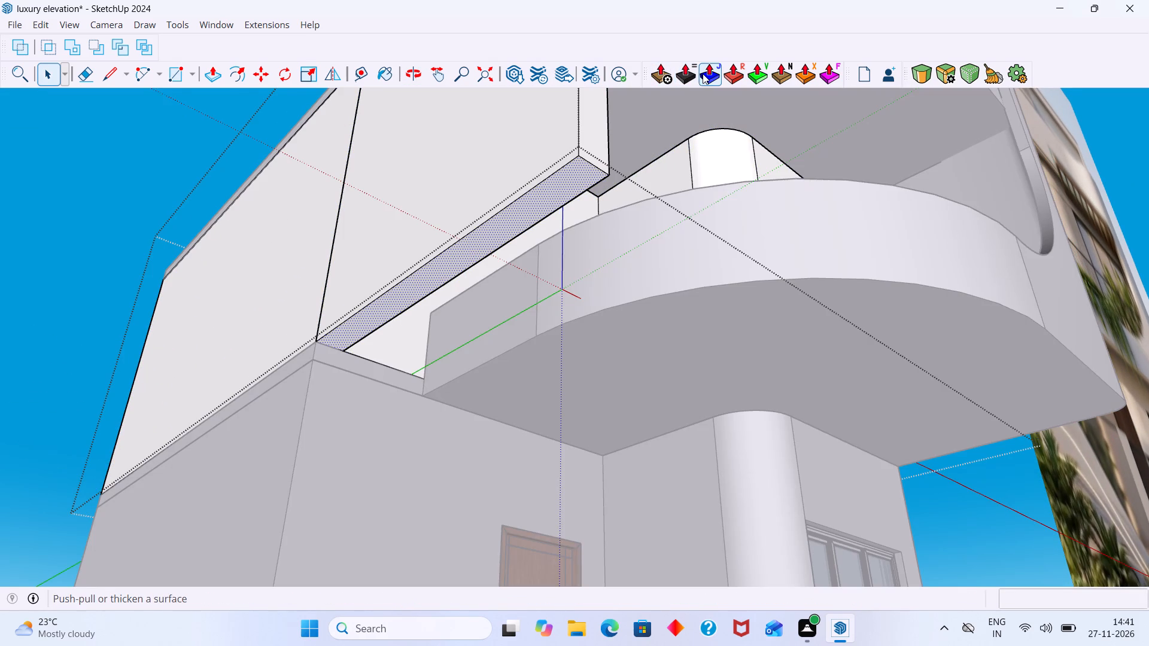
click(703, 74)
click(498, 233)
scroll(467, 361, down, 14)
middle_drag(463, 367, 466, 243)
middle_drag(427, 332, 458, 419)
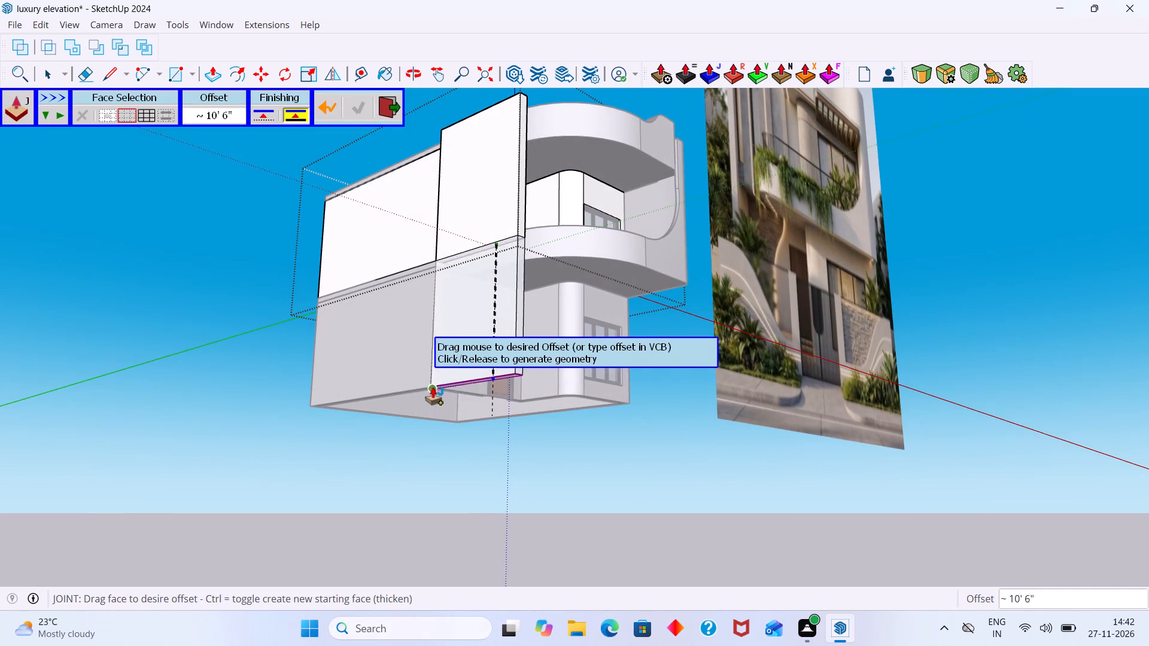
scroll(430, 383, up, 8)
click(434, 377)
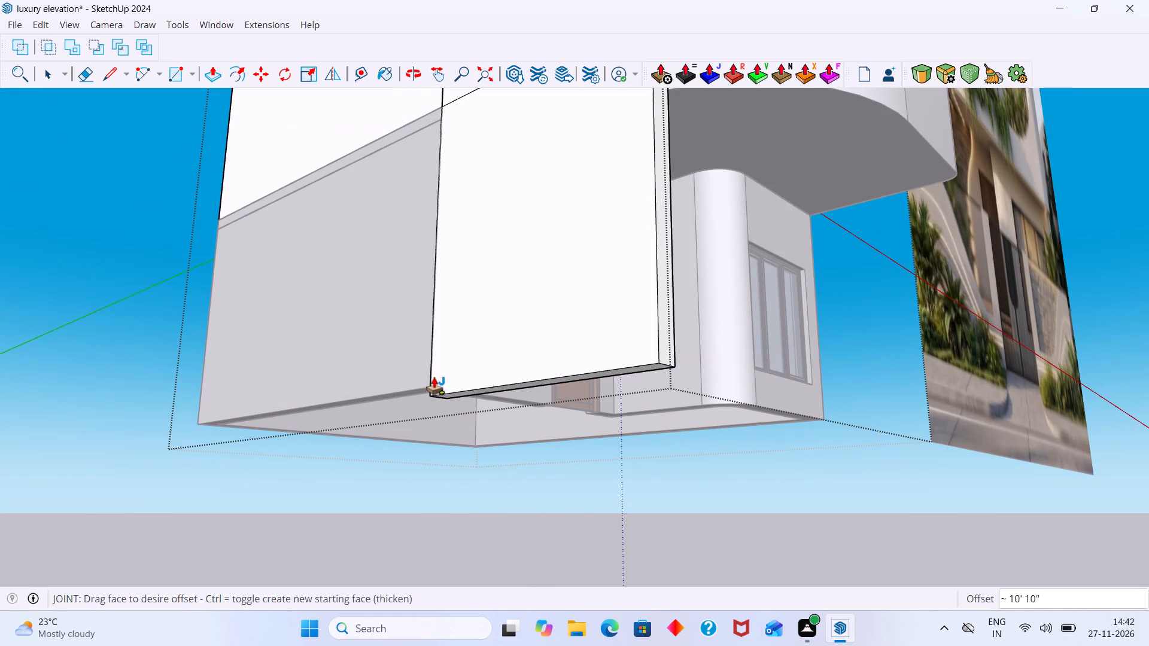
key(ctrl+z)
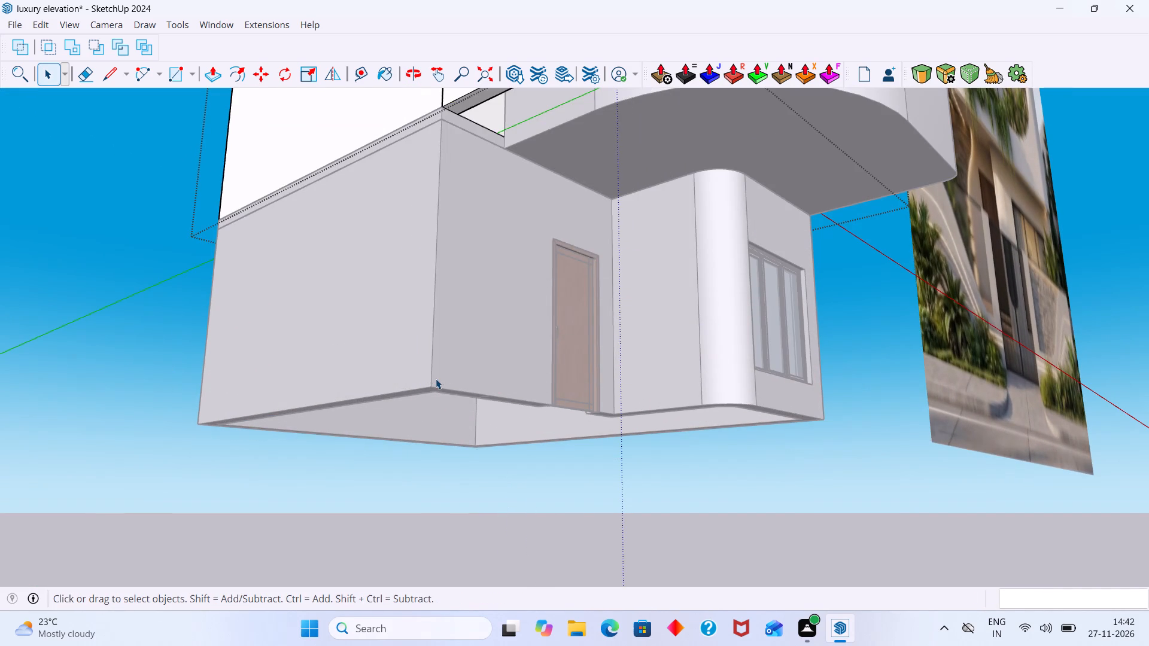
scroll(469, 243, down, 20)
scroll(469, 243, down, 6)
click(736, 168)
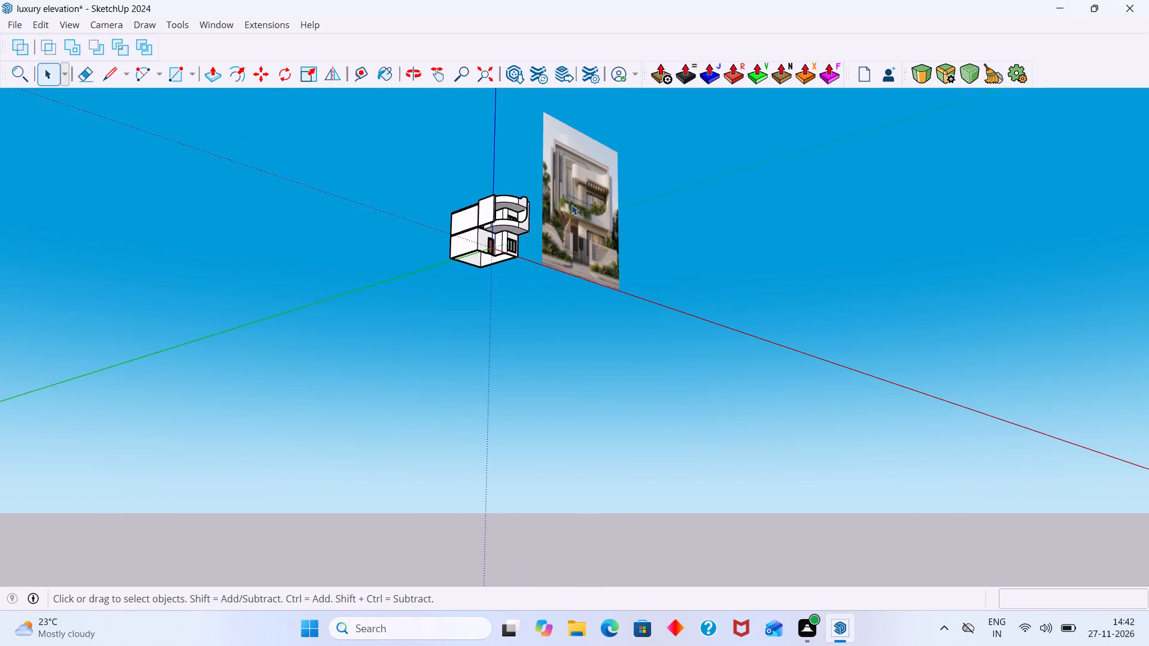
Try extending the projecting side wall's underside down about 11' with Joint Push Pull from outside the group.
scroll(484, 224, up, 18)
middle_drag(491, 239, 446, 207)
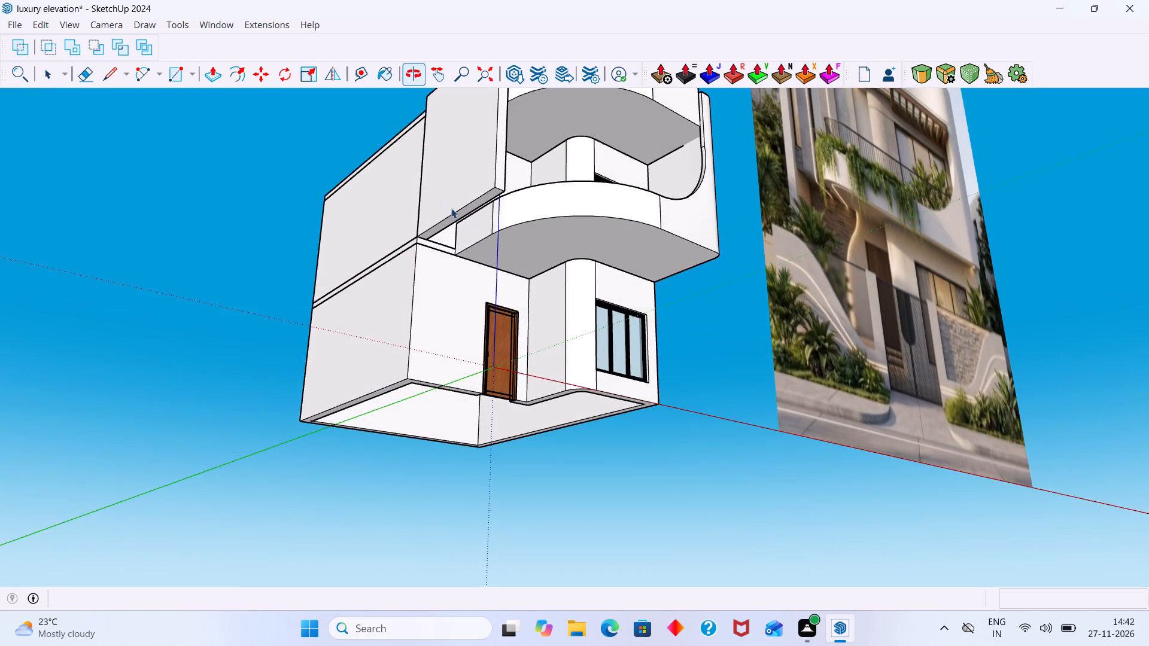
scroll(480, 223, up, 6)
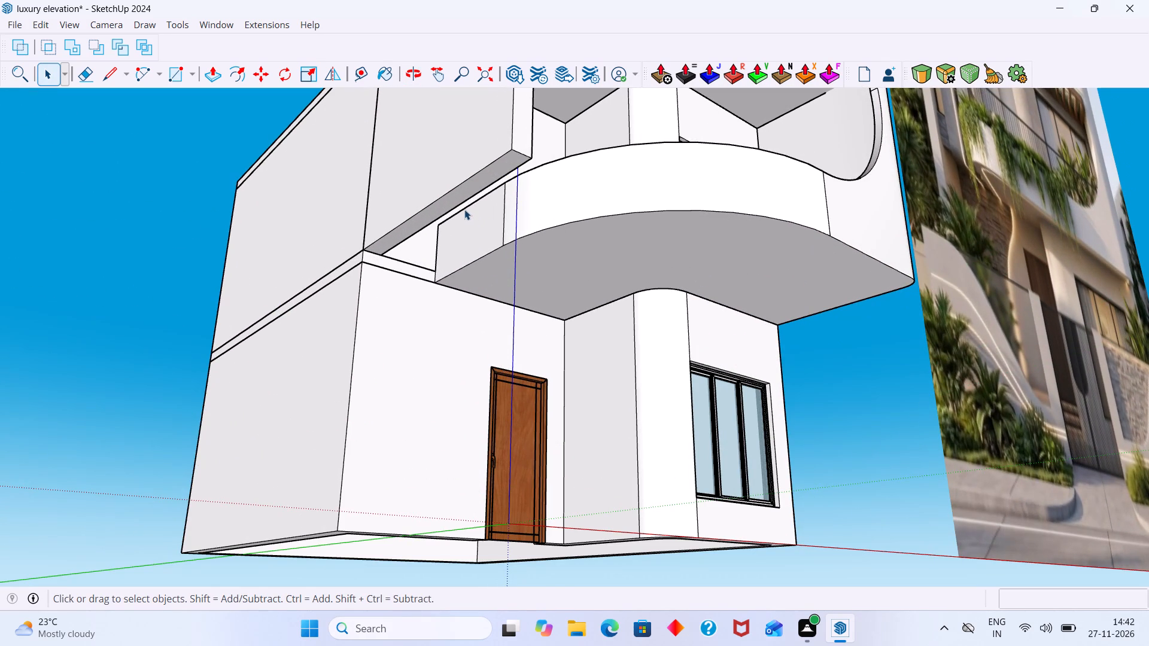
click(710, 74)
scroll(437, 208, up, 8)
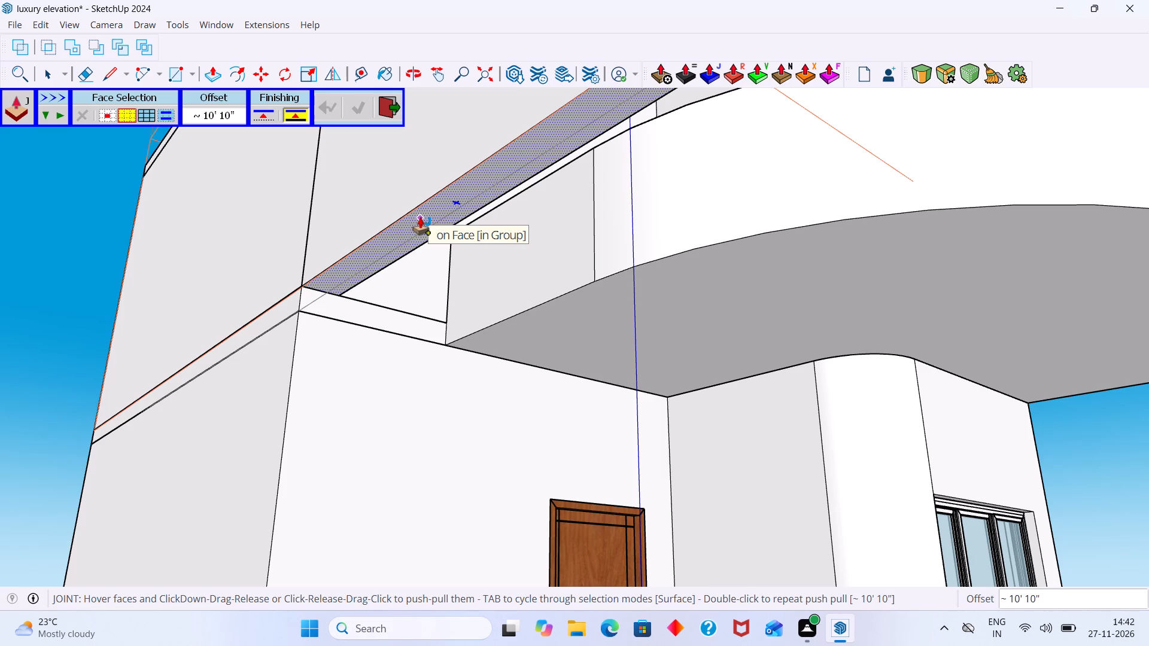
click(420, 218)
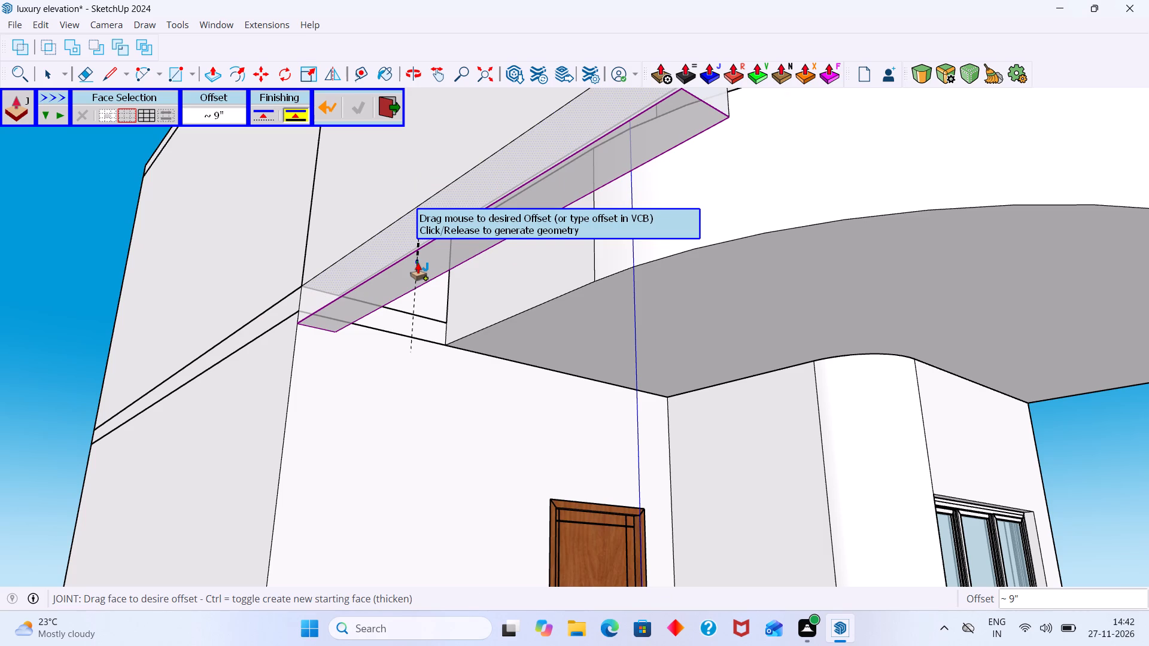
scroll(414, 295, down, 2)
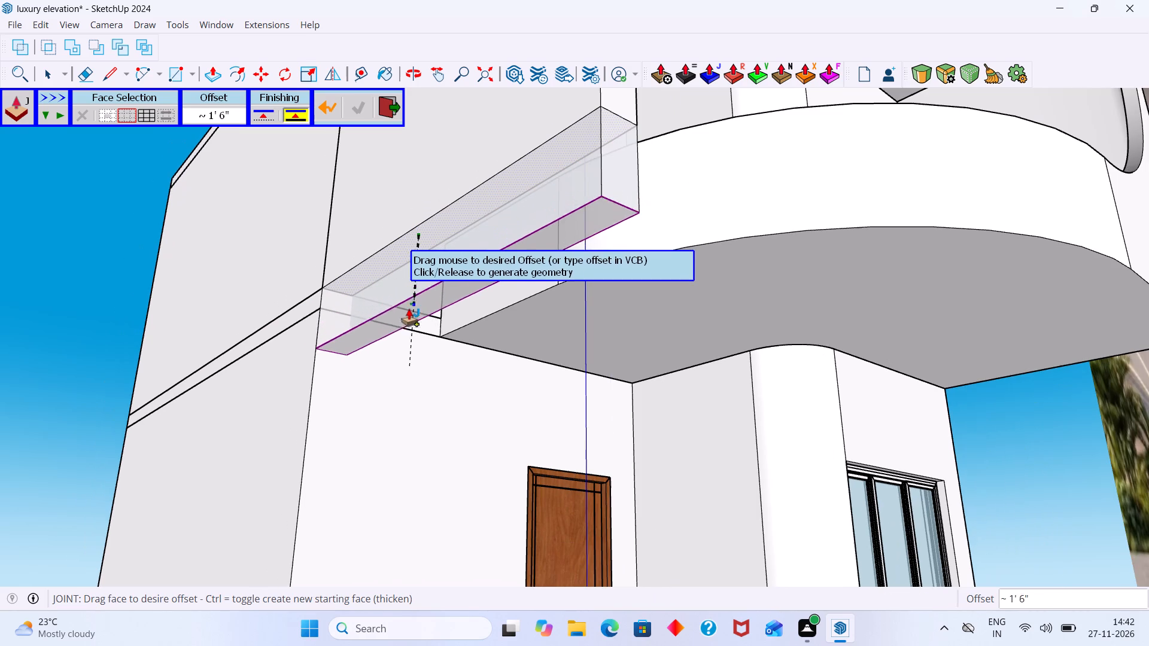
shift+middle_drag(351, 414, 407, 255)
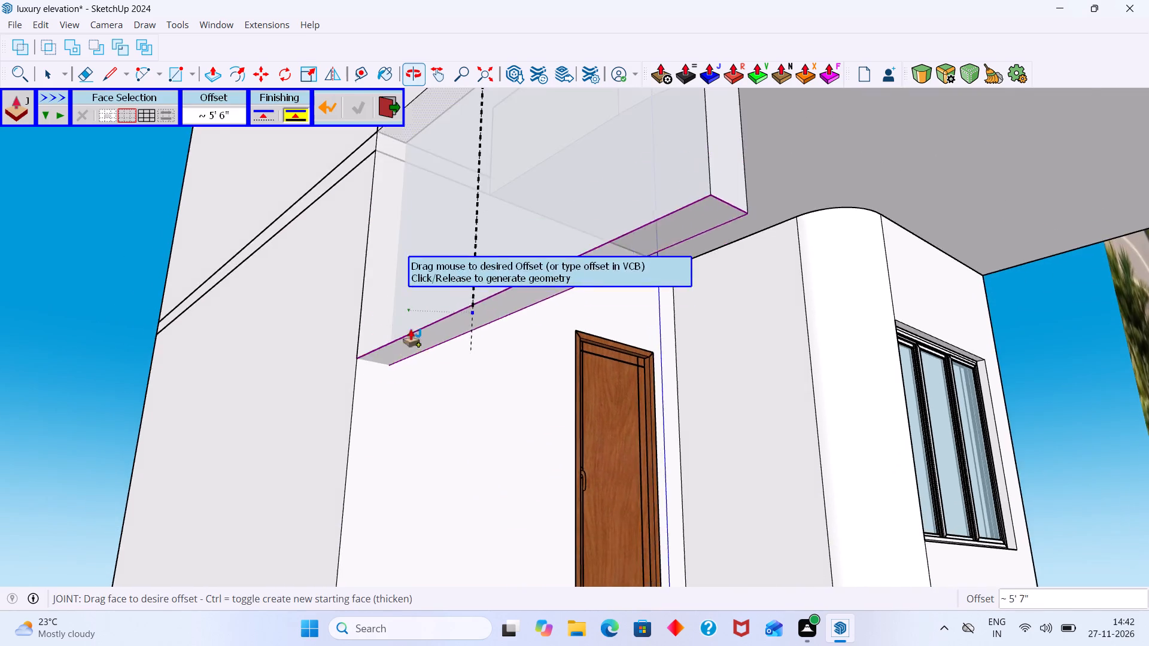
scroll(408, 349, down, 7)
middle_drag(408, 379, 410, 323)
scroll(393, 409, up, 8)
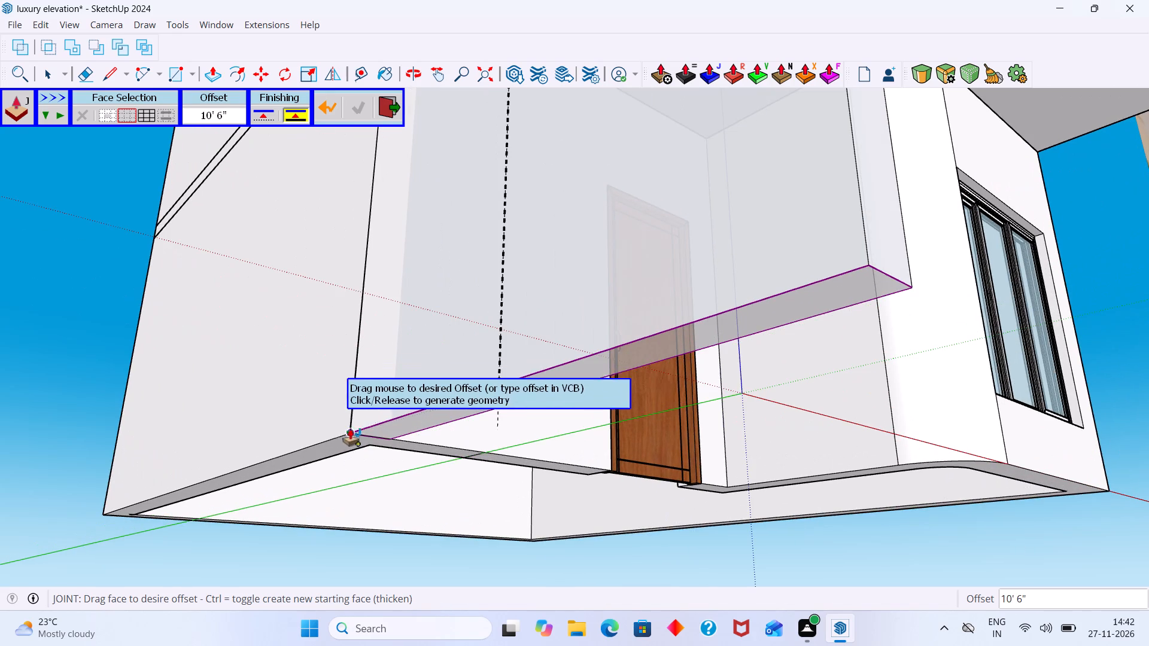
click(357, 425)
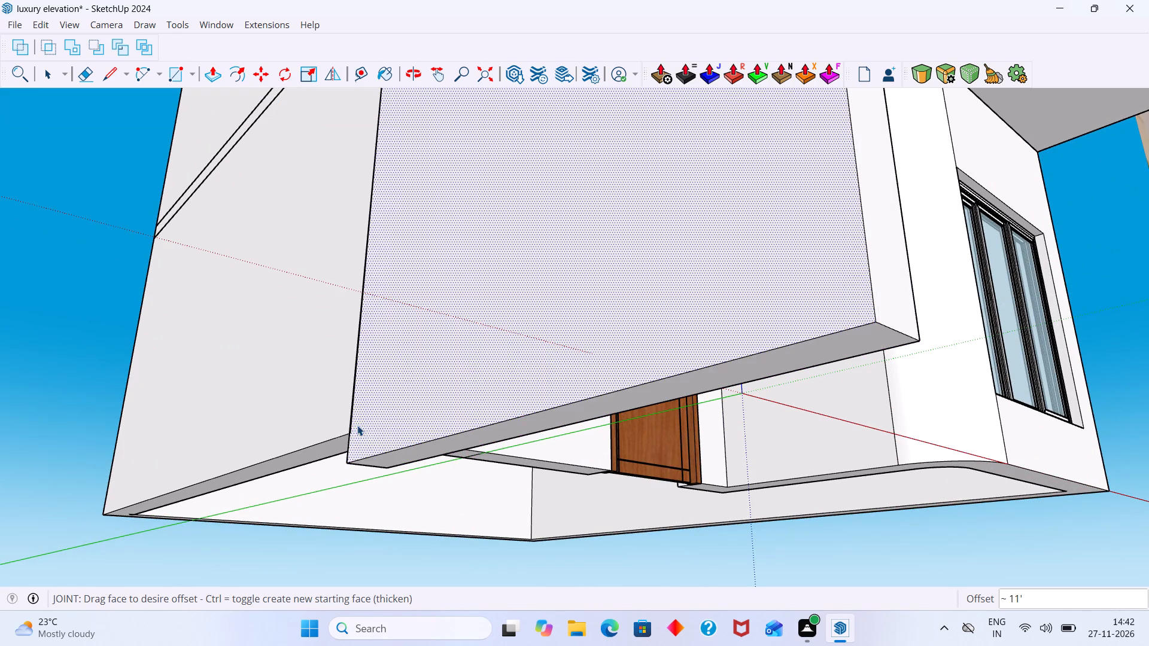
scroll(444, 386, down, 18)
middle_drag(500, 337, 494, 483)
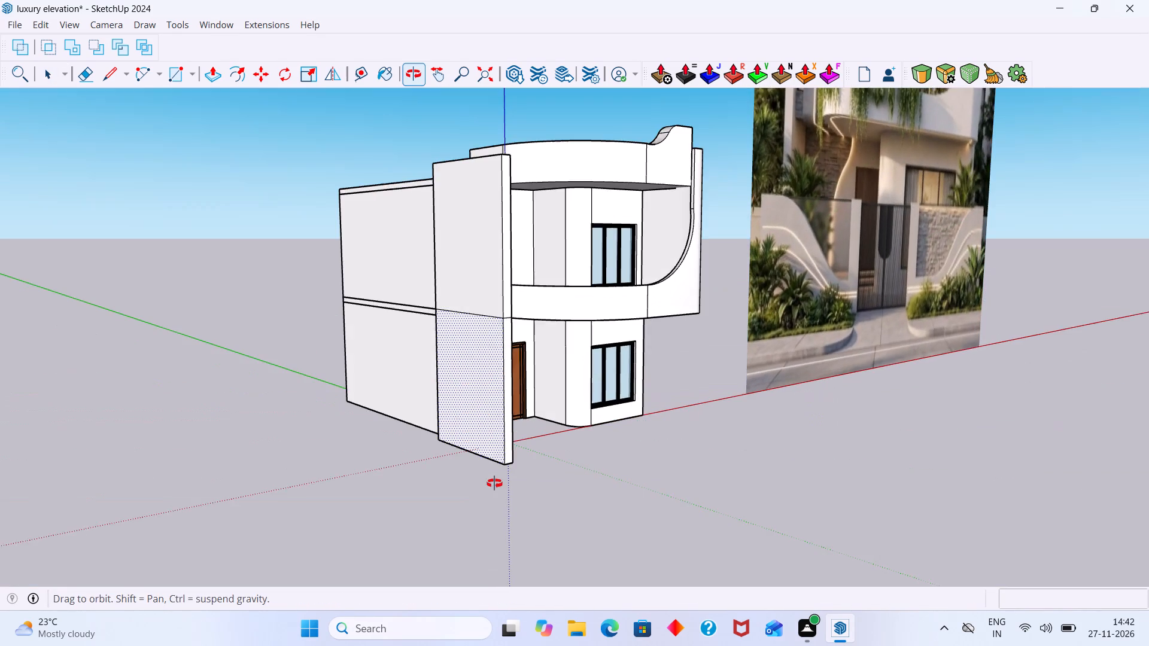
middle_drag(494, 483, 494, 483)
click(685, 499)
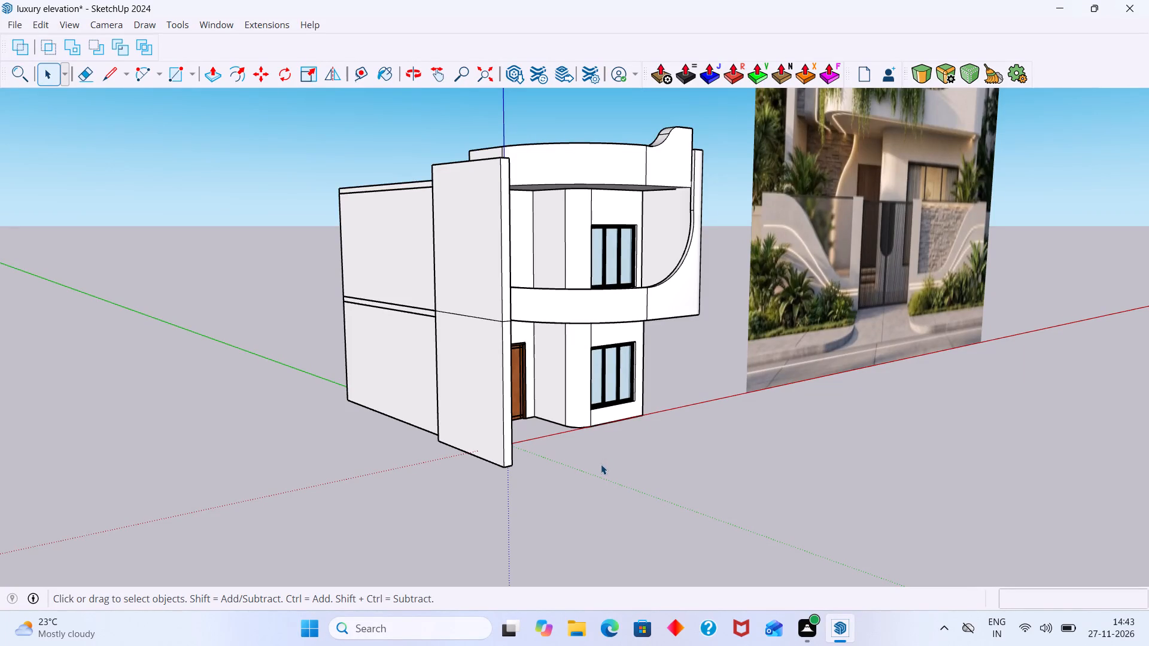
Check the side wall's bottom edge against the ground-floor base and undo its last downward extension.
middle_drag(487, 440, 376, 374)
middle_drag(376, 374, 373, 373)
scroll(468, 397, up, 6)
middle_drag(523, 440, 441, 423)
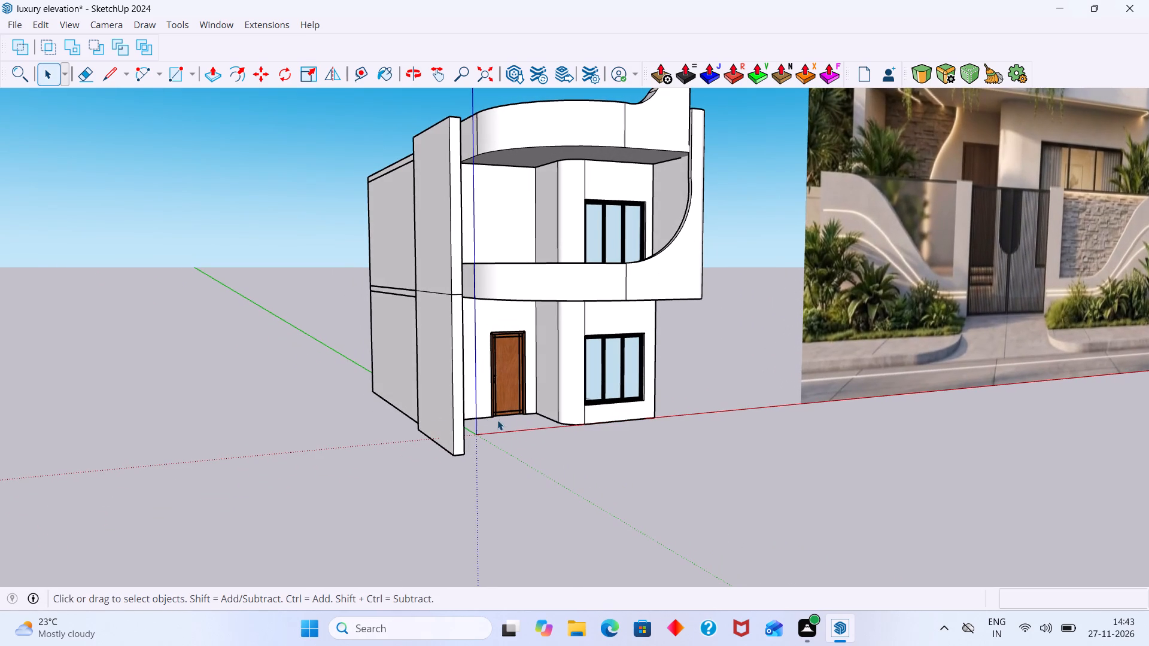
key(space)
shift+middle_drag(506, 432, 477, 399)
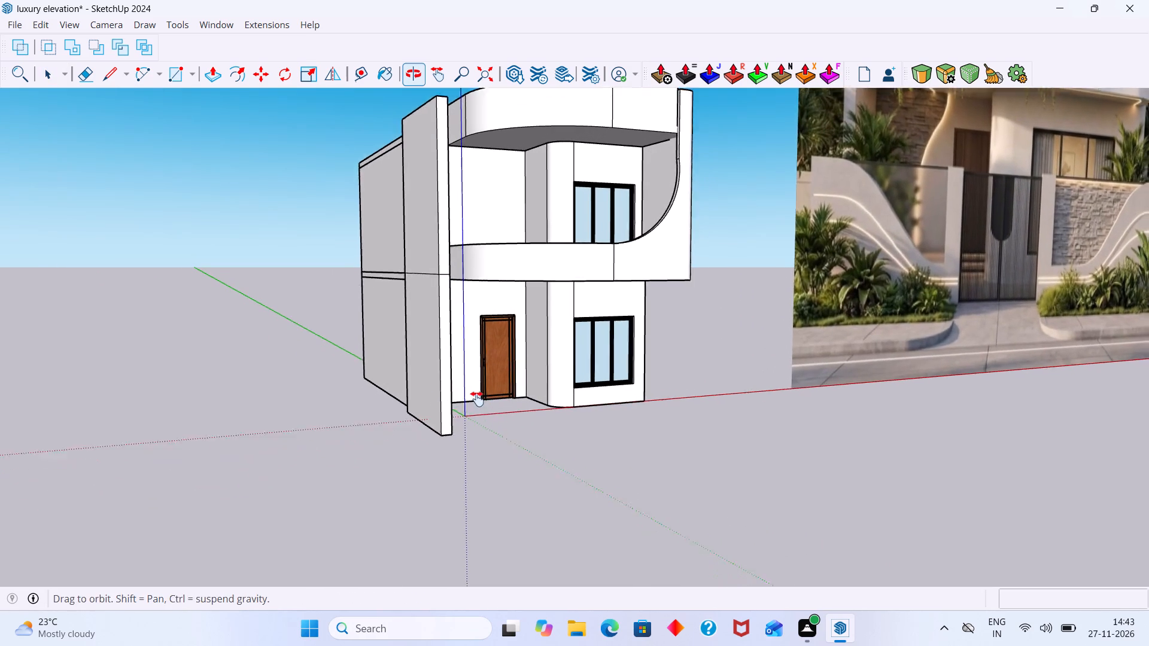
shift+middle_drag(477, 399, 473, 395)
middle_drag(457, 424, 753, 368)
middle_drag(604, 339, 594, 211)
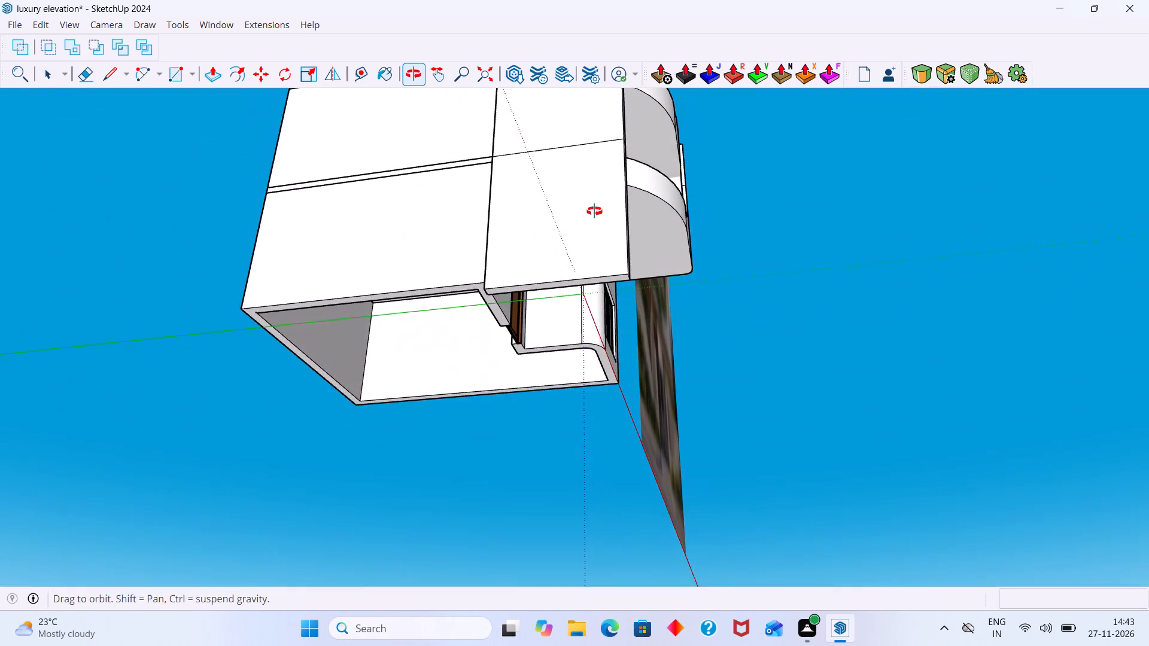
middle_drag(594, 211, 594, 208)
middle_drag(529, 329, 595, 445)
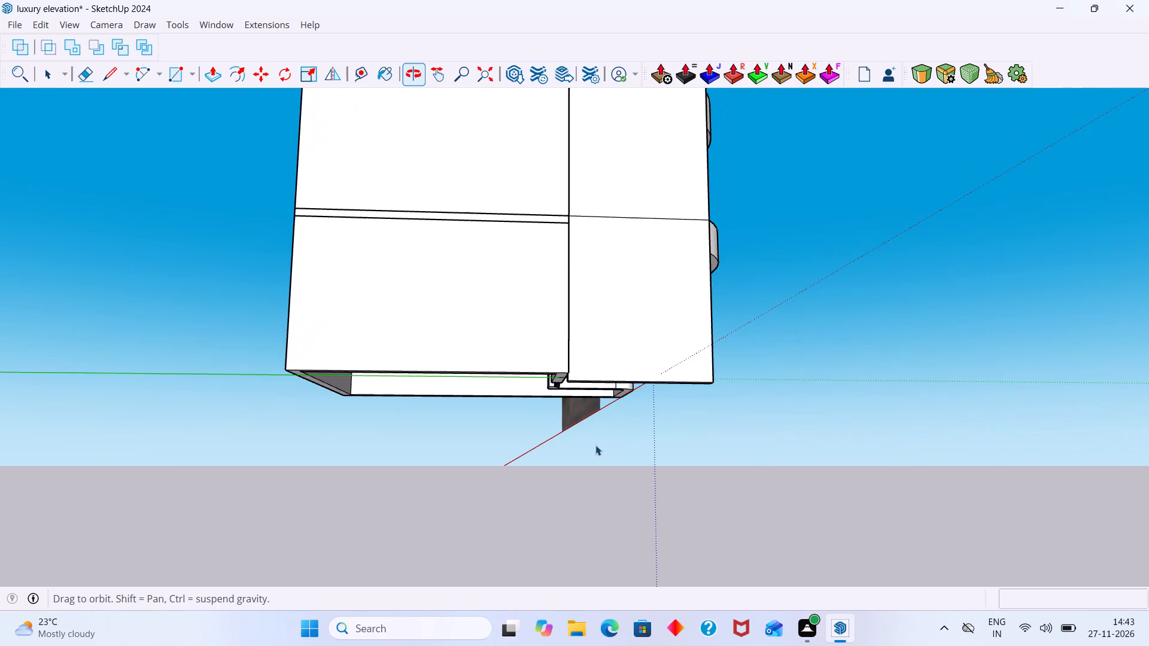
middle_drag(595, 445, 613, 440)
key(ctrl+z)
Inside the upper-floor wall group, Push/Pull the projecting side wall's underside down 10' 6" to the ground-floor base, and exit the group.
shift+middle_drag(612, 426, 515, 487)
middle_drag(497, 413, 426, 294)
scroll(425, 294, up, 8)
click(432, 191)
double_click(433, 191)
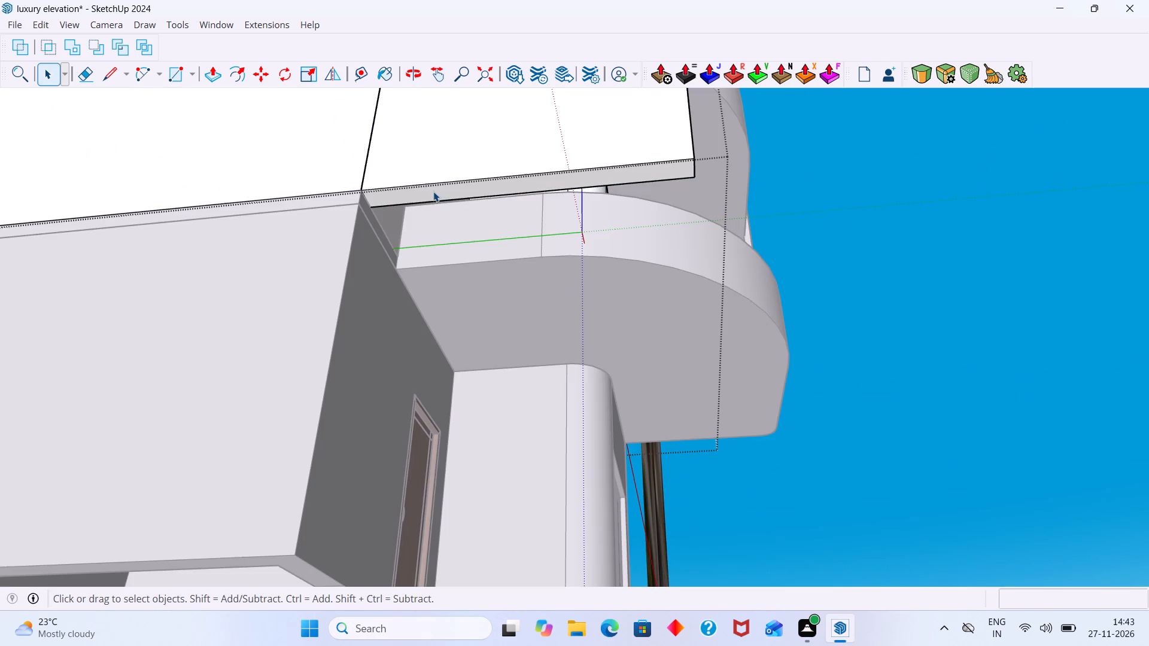
click(448, 192)
key(p)
click(448, 192)
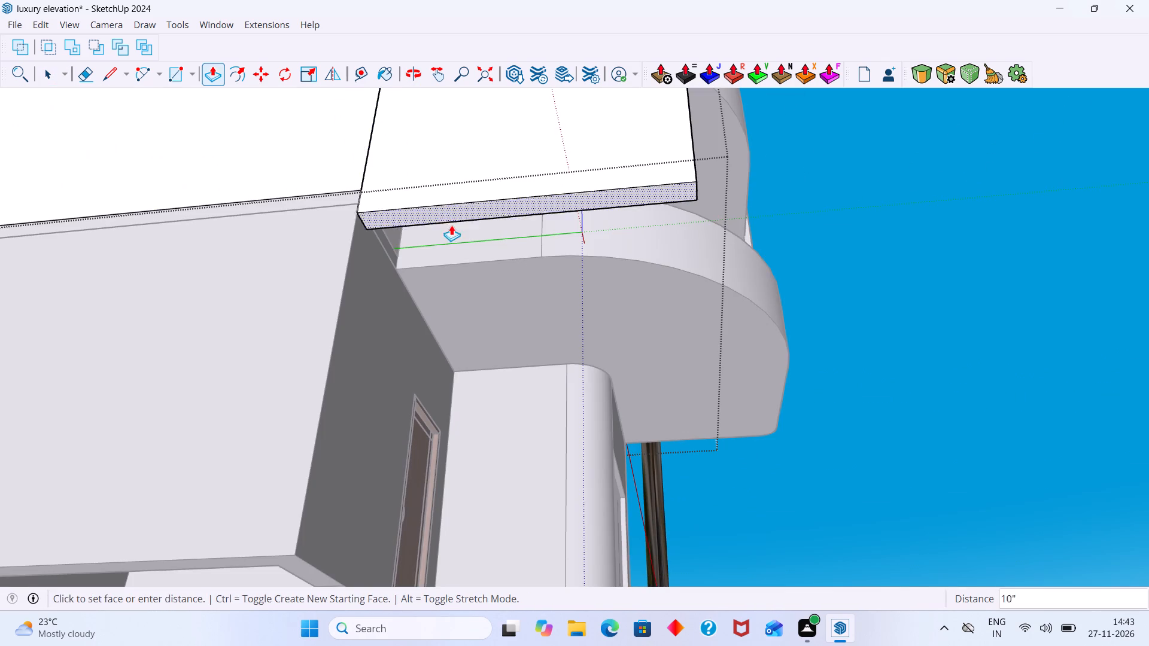
click(297, 554)
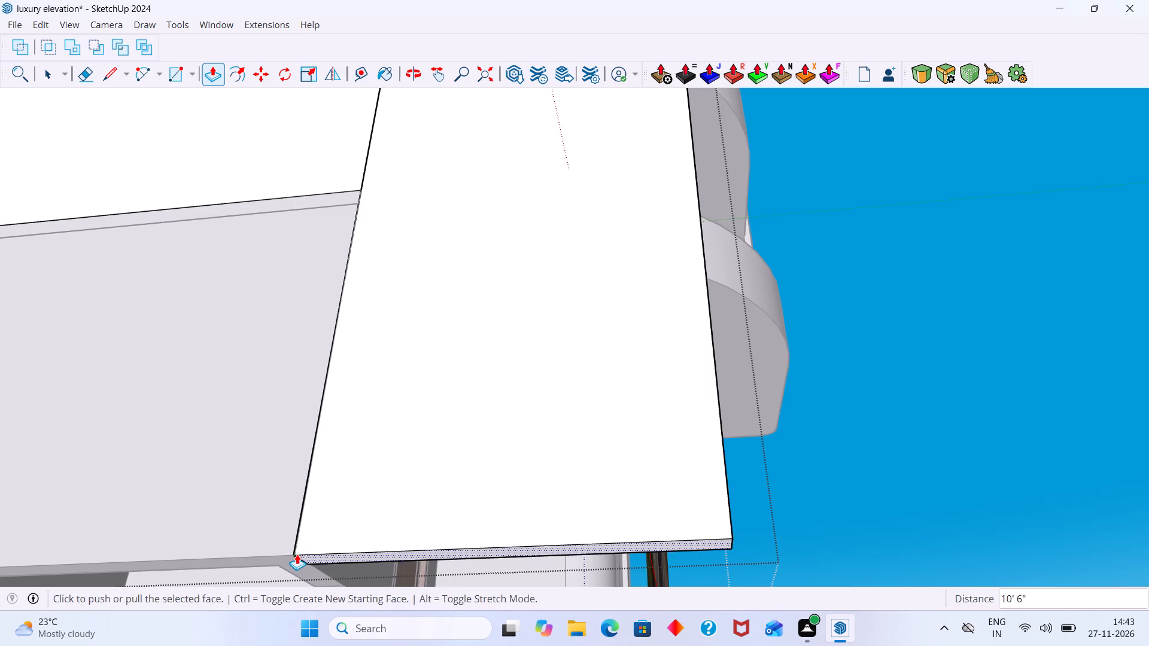
key(space)
scroll(534, 437, down, 8)
click(852, 360)
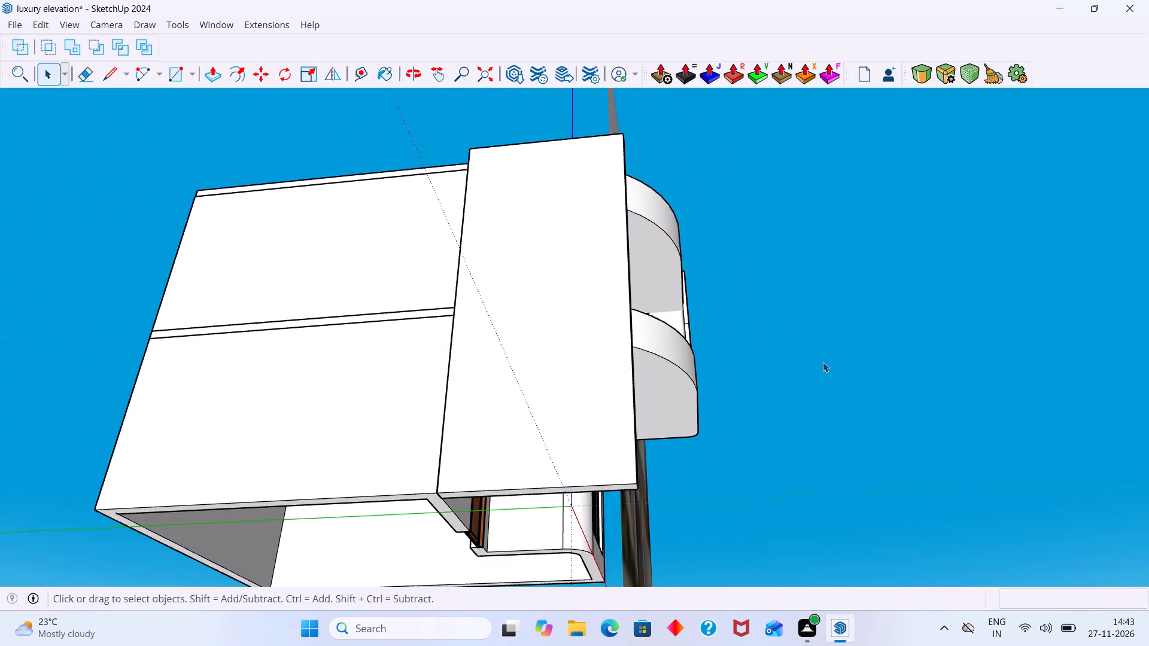
Compare the model's front and full-height side wall with the house in the reference image.
scroll(700, 339, down, 11)
middle_drag(619, 279, 408, 396)
scroll(500, 361, down, 4)
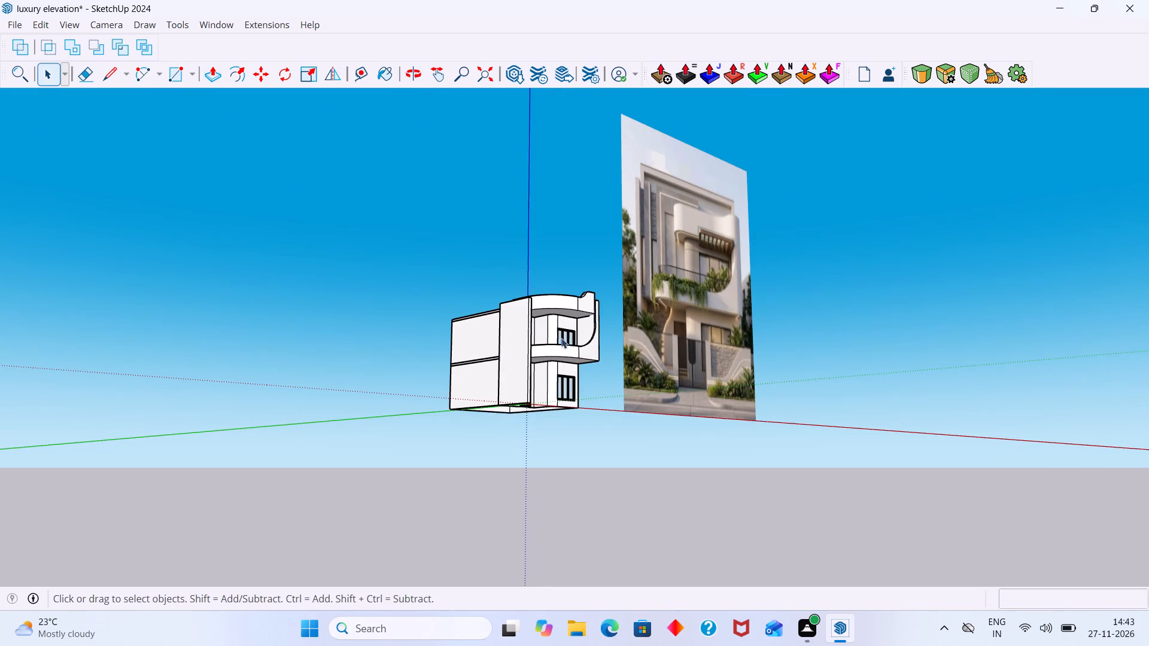
middle_drag(561, 343, 342, 537)
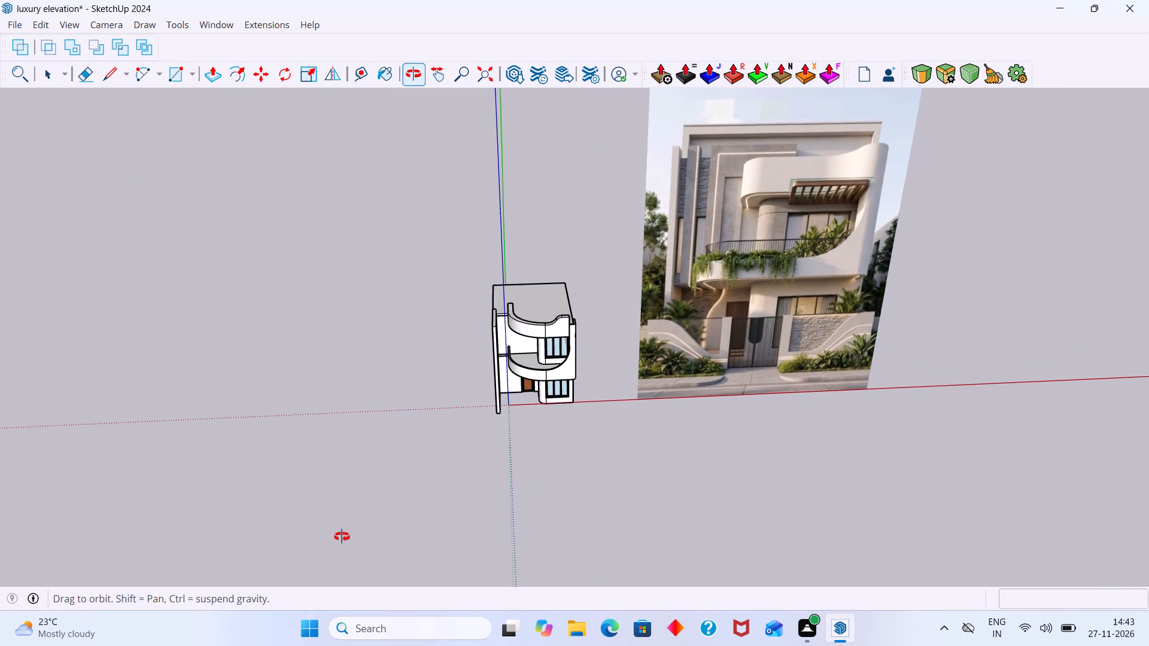
middle_drag(342, 537, 343, 523)
scroll(491, 428, up, 3)
scroll(525, 353, down, 2)
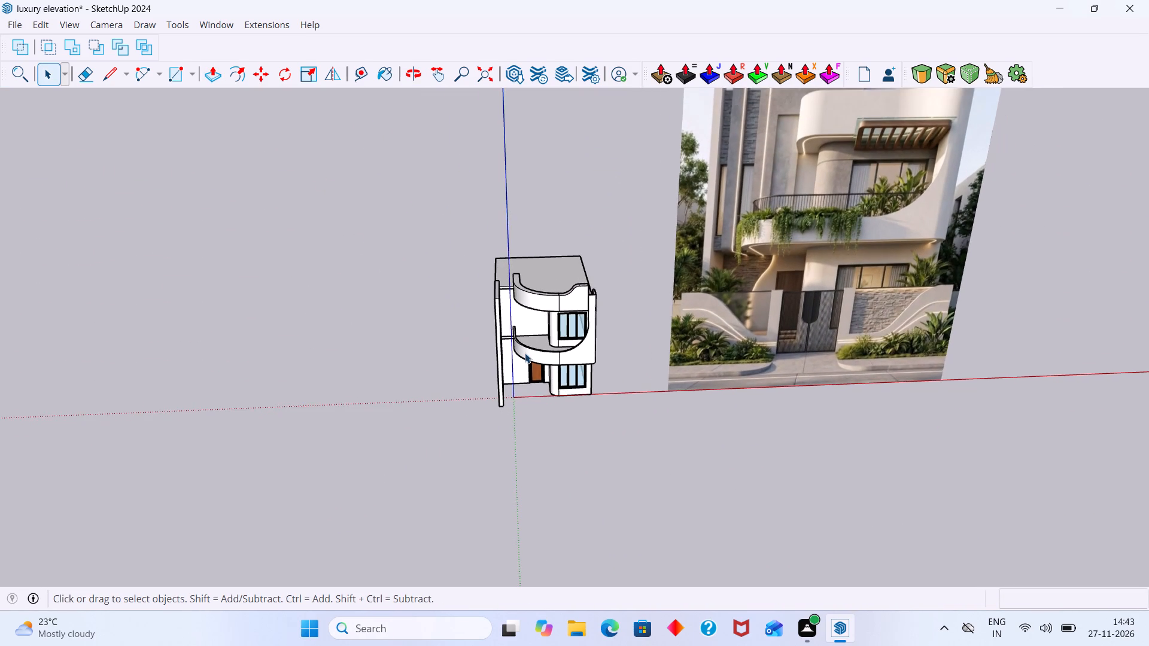
scroll(526, 352, down, 1)
shift+middle_drag(526, 352, 502, 414)
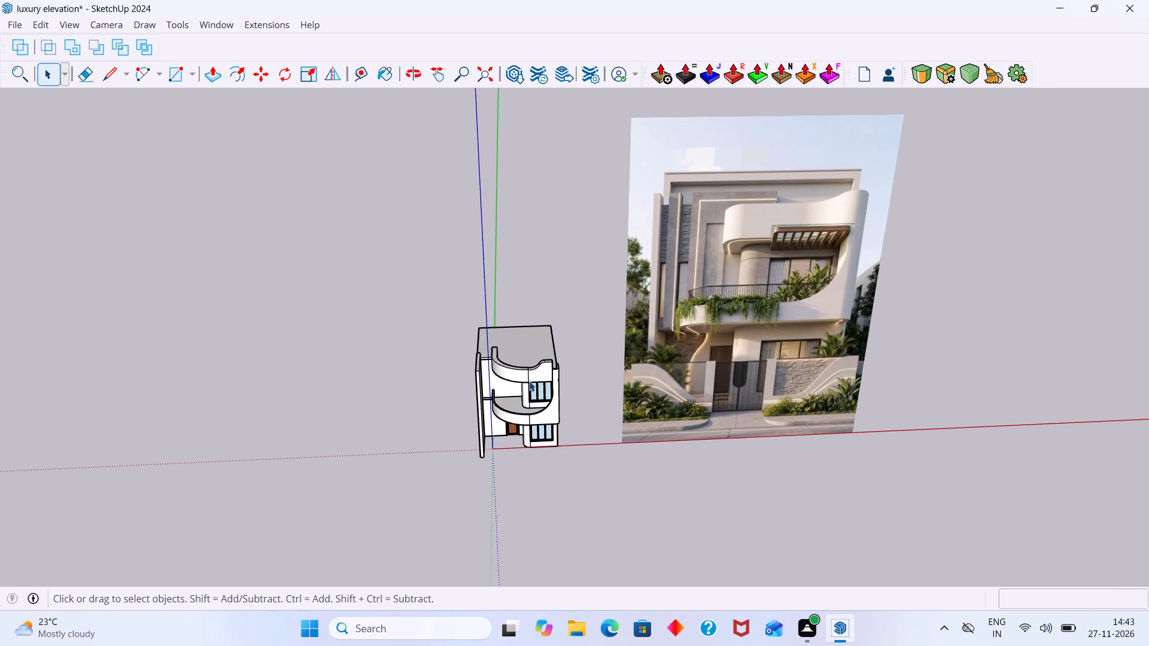
scroll(536, 379, up, 3)
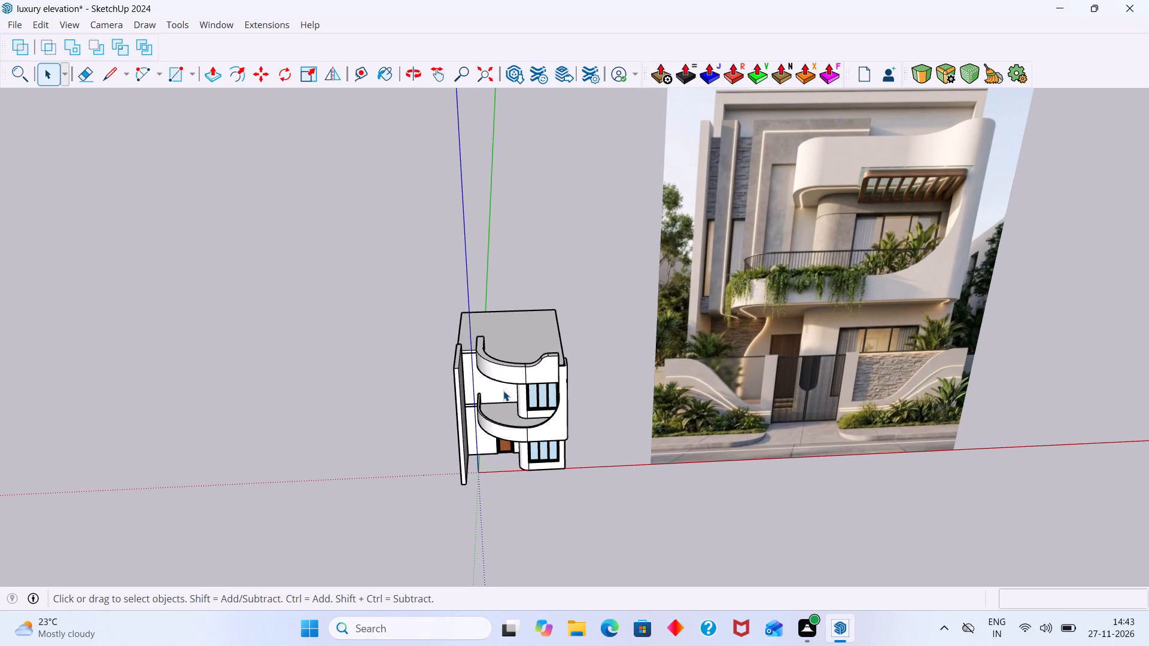
Compare the projecting side wall's depth and the model's front with the house in the reference image.
scroll(476, 403, up, 2)
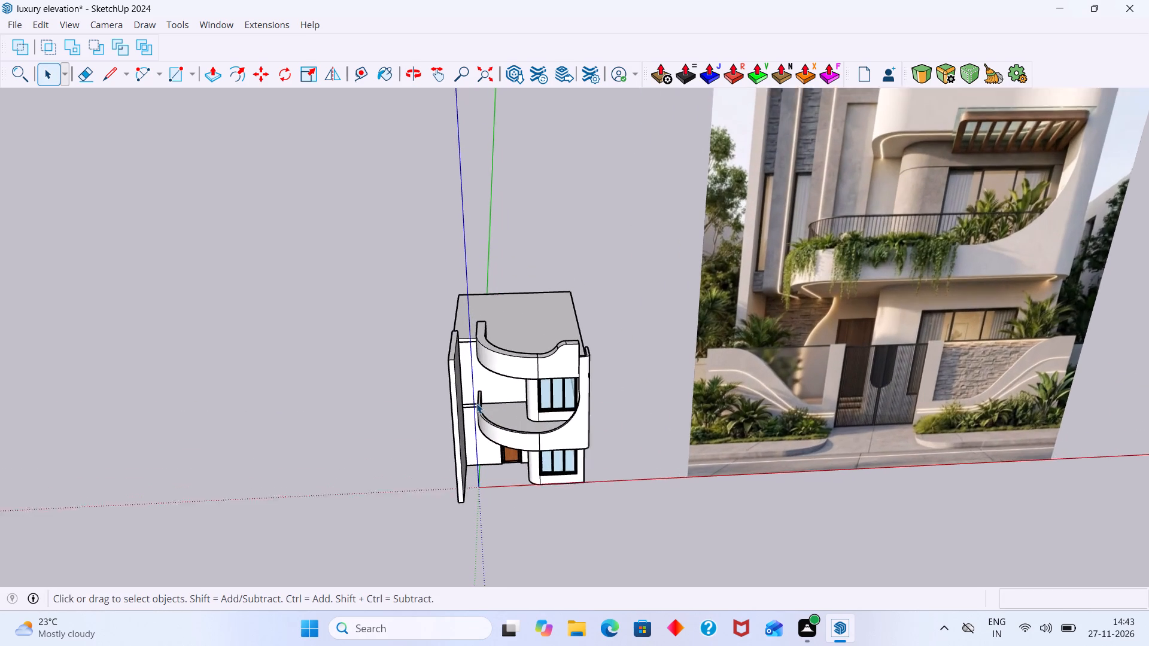
scroll(476, 403, up, 3)
scroll(485, 399, down, 8)
middle_drag(491, 388, 497, 379)
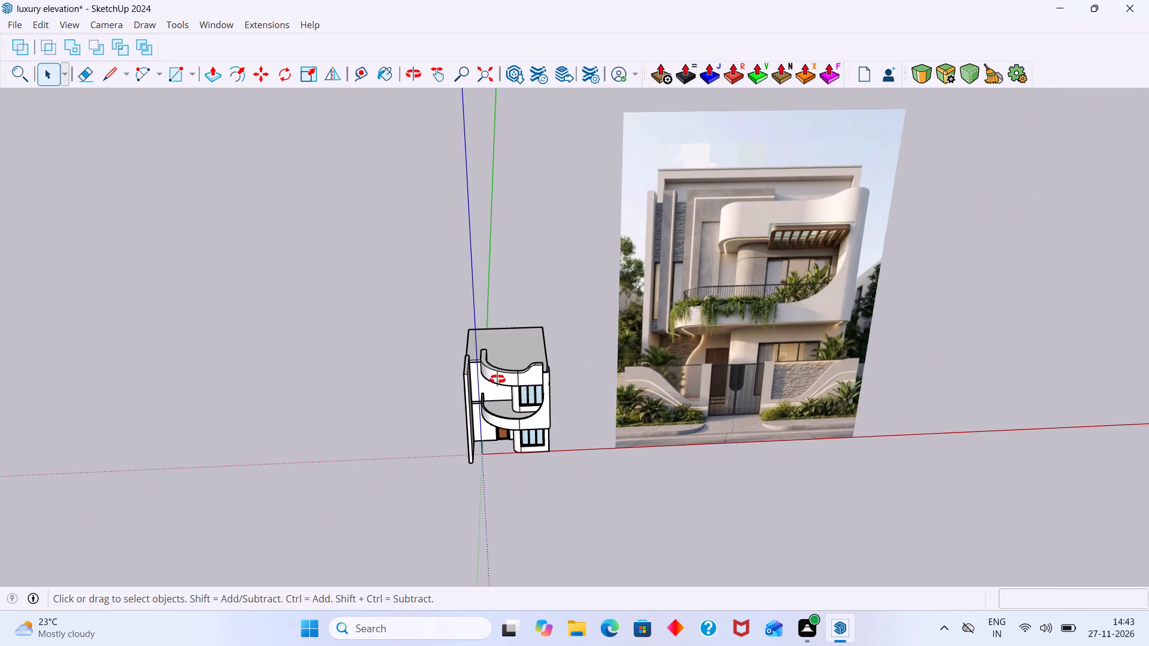
middle_drag(497, 379, 493, 271)
scroll(496, 356, up, 2)
scroll(479, 412, up, 1)
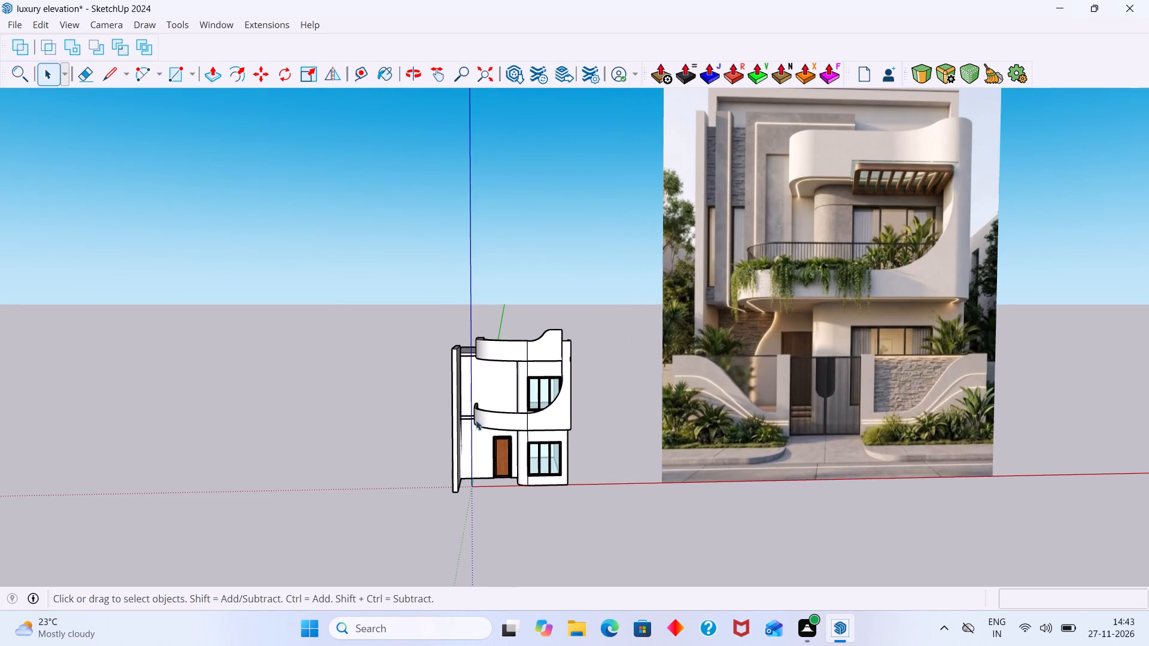
middle_drag(469, 440, 458, 480)
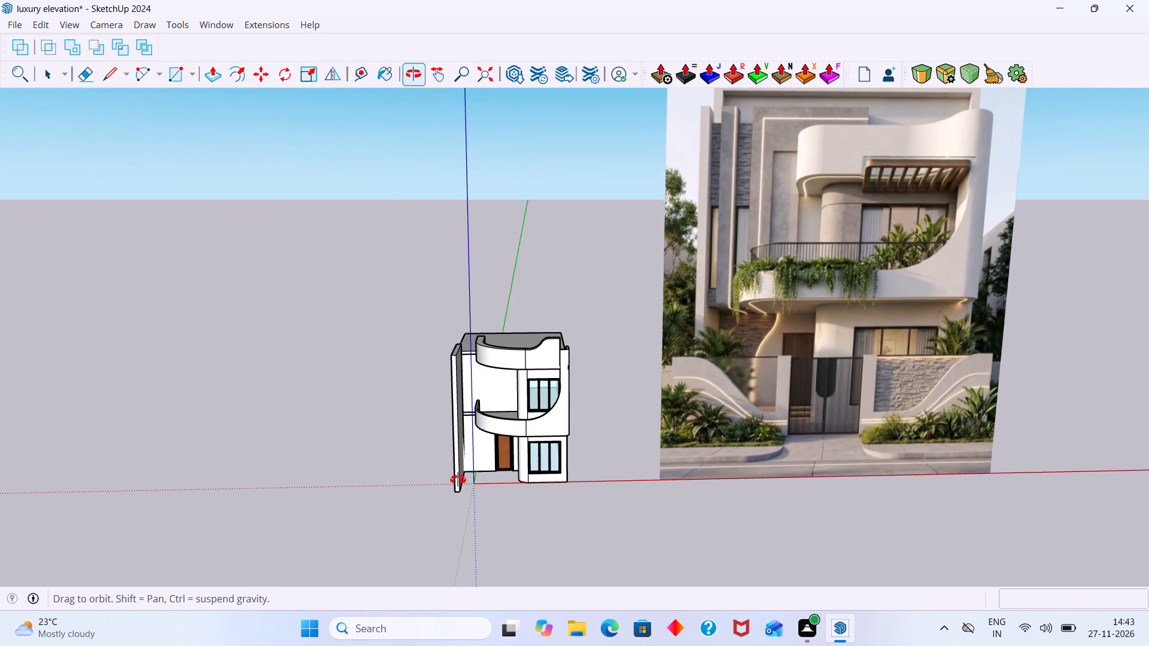
middle_drag(458, 480, 455, 481)
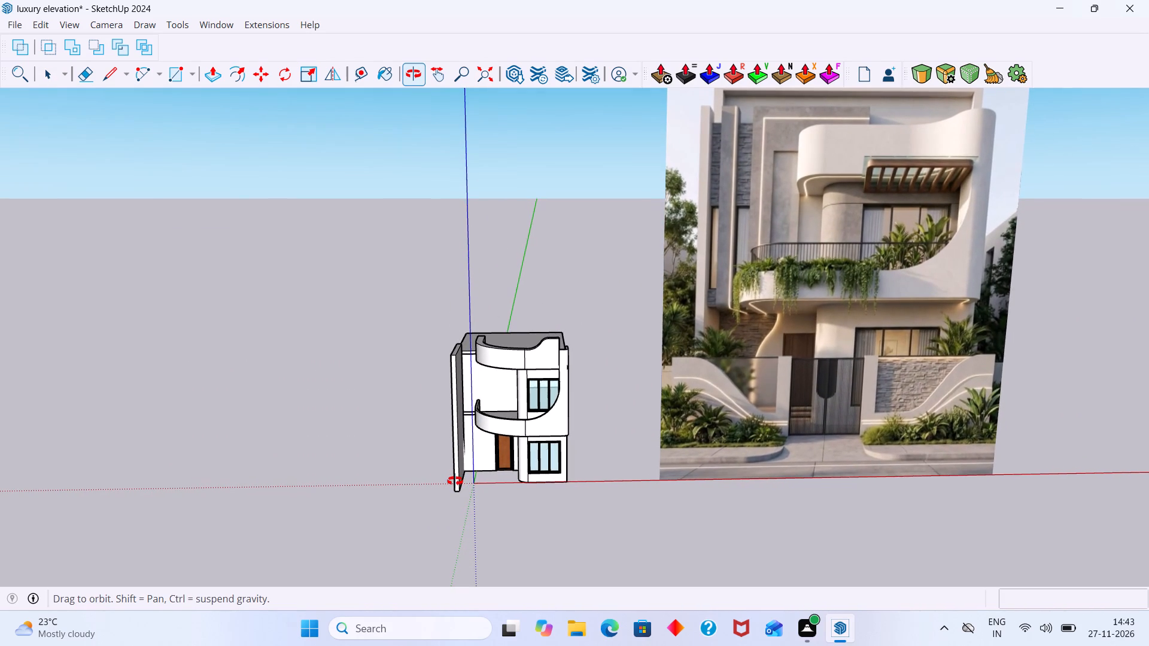
middle_drag(455, 481, 461, 501)
scroll(482, 408, up, 3)
scroll(482, 408, down, 2)
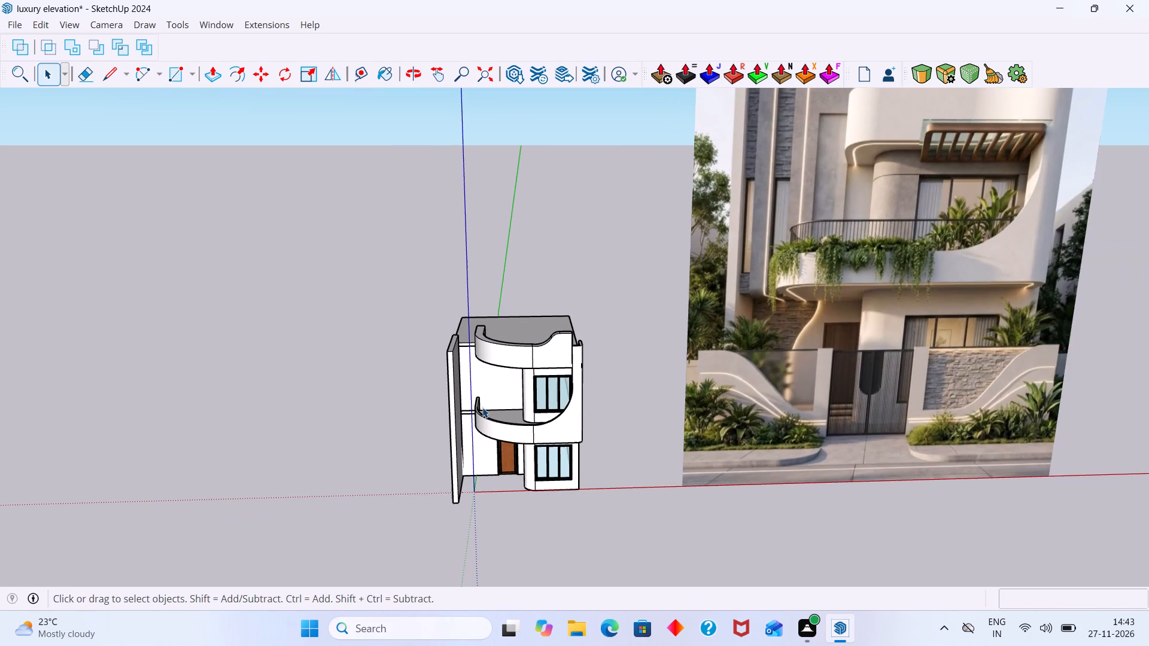
scroll(482, 407, down, 1)
scroll(469, 397, up, 3)
scroll(470, 388, down, 2)
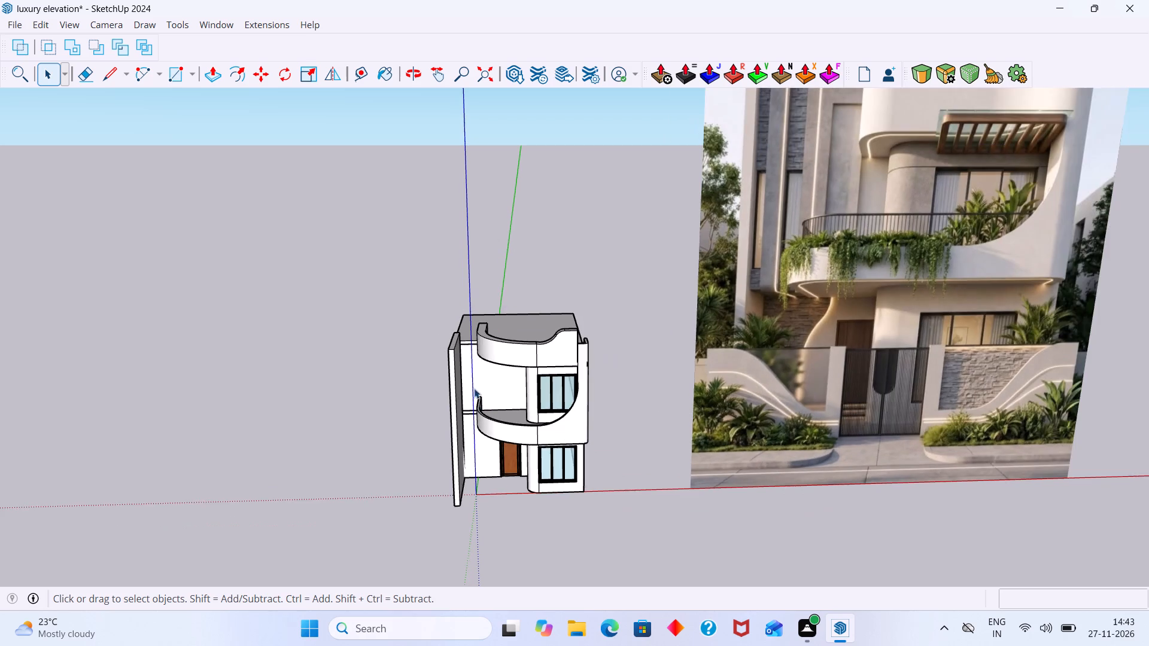
scroll(474, 388, down, 2)
middle_drag(475, 400, 497, 377)
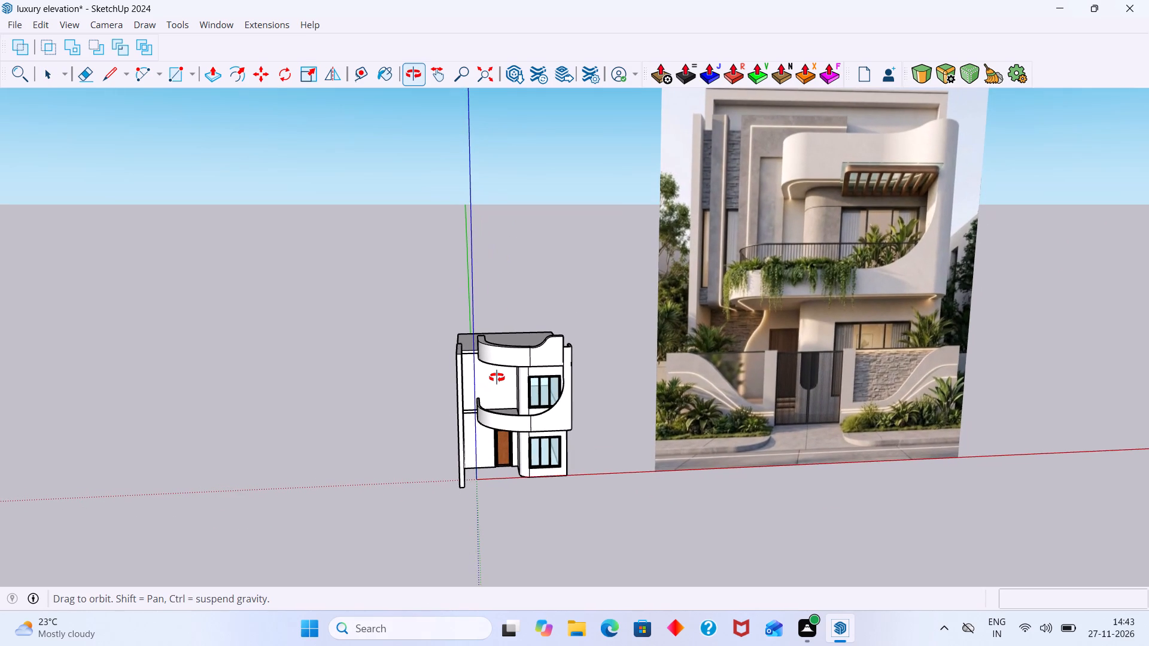
middle_drag(497, 377, 497, 378)
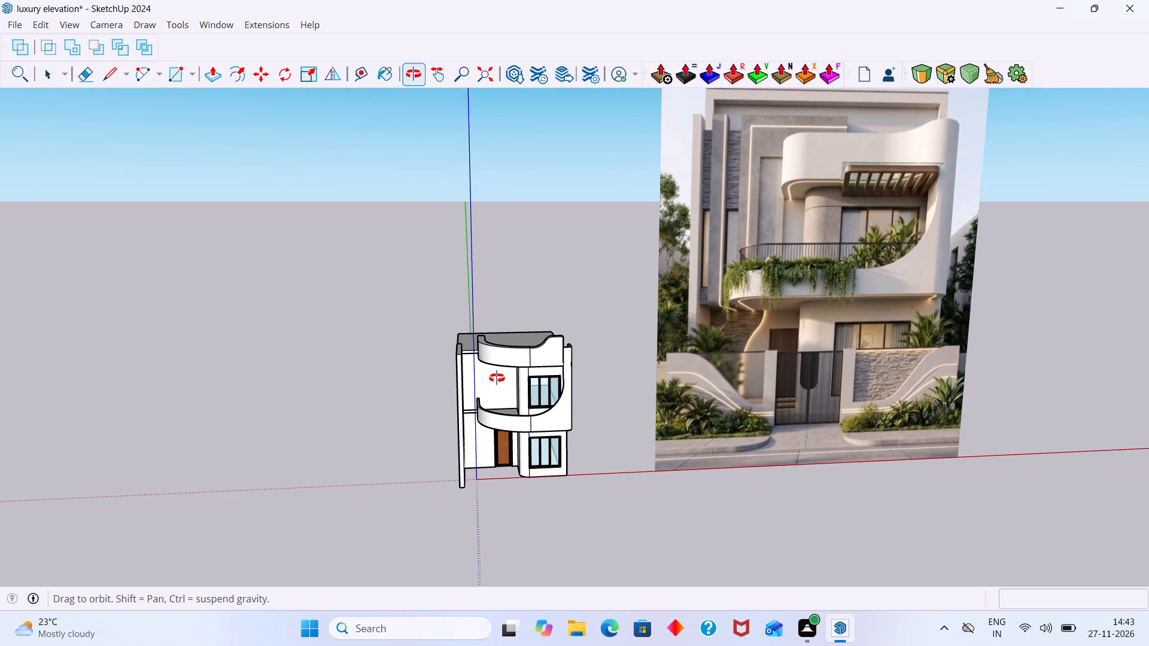
middle_drag(497, 378, 454, 389)
scroll(464, 444, up, 12)
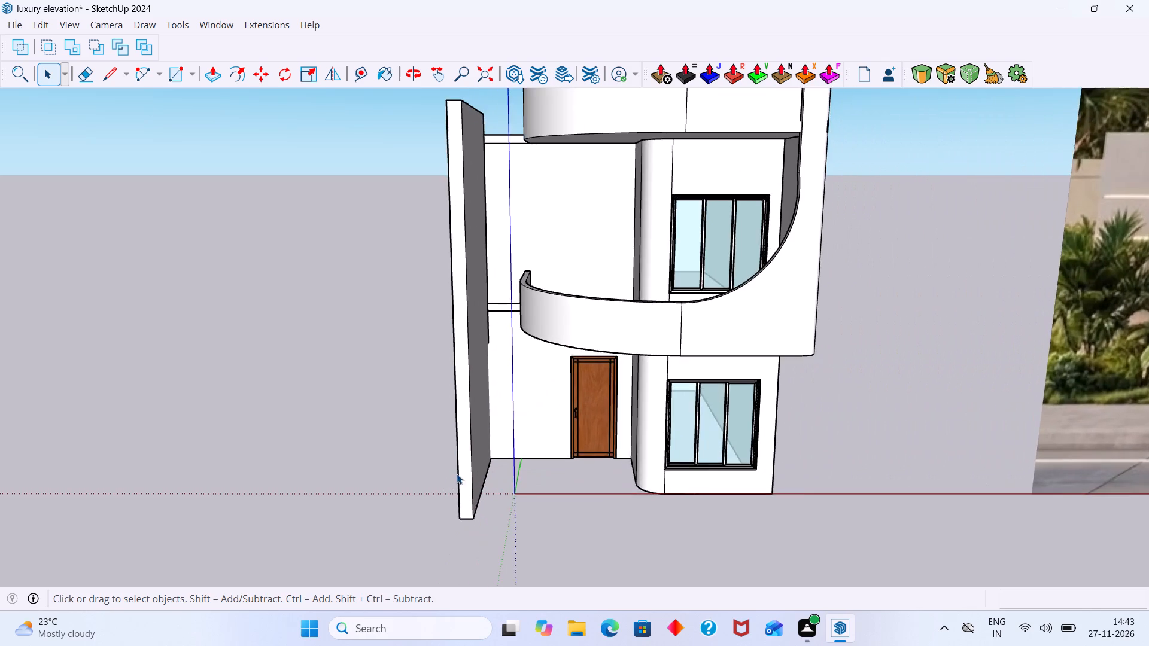
scroll(460, 474, down, 13)
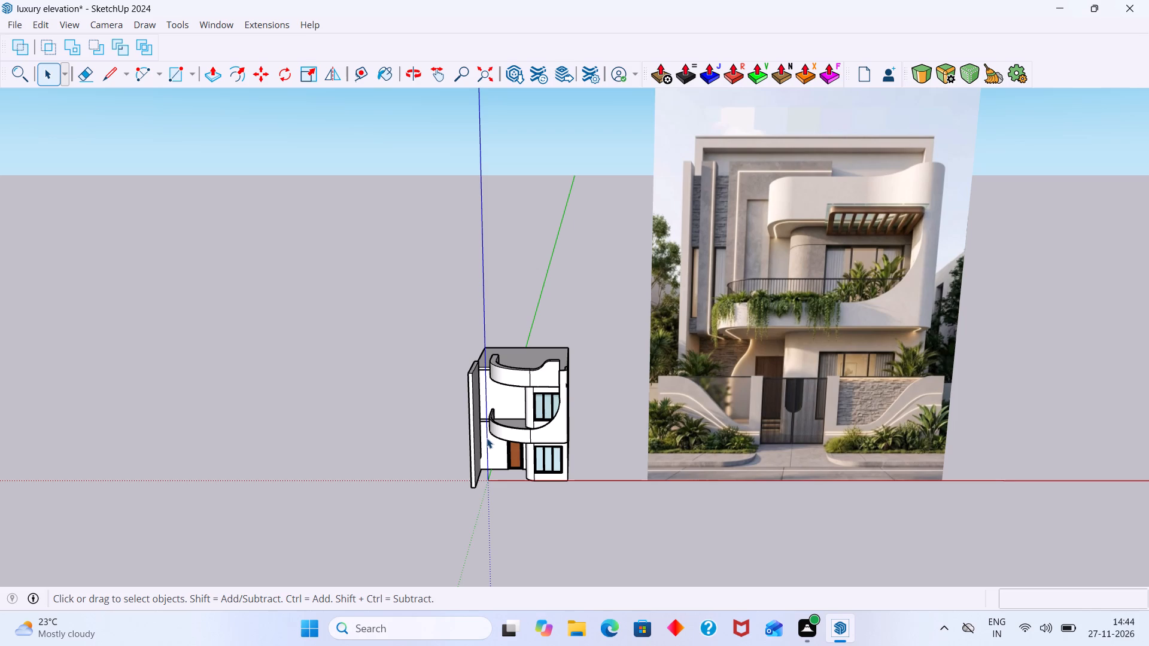
Inside the upper-floor wall group, Push/Pull the projecting side wall's front face back about 5' 6" to shorten its projection, and exit the group.
scroll(489, 451, up, 15)
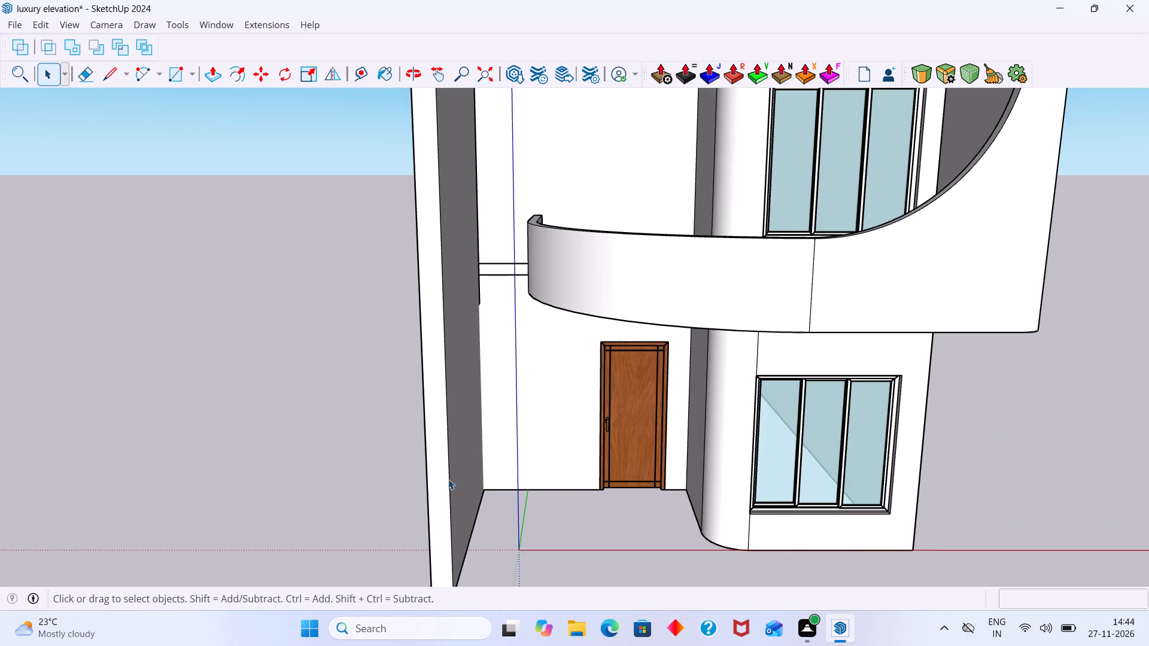
click(448, 479)
double_click(445, 480)
click(440, 490)
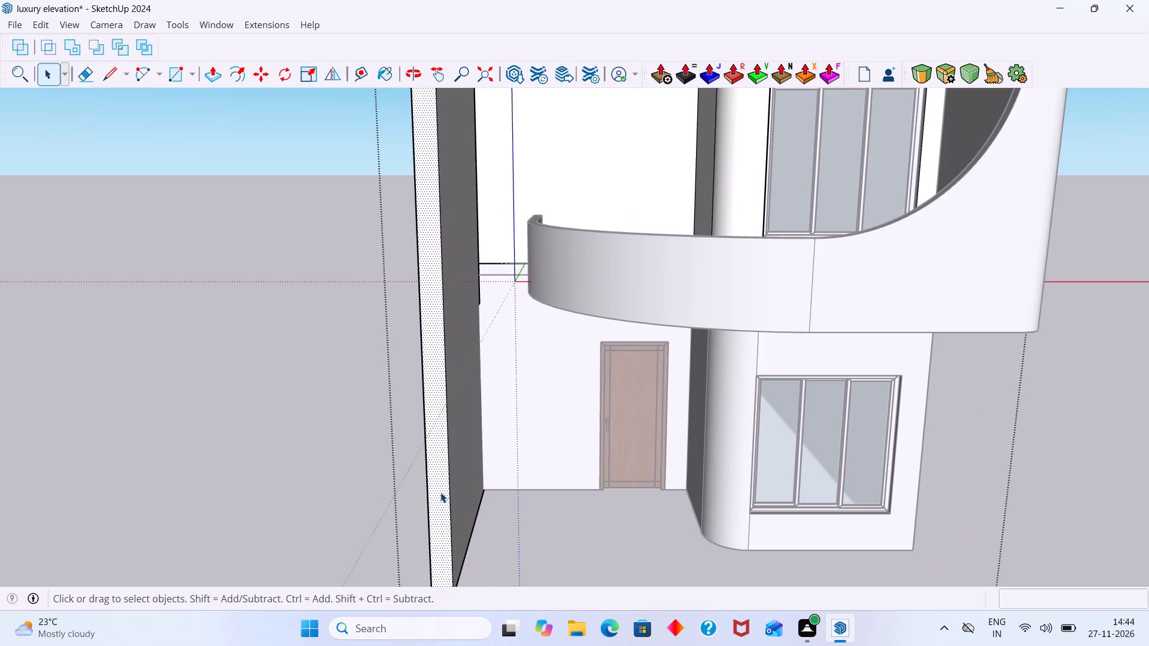
key(p)
click(444, 495)
middle_drag(441, 459, 627, 453)
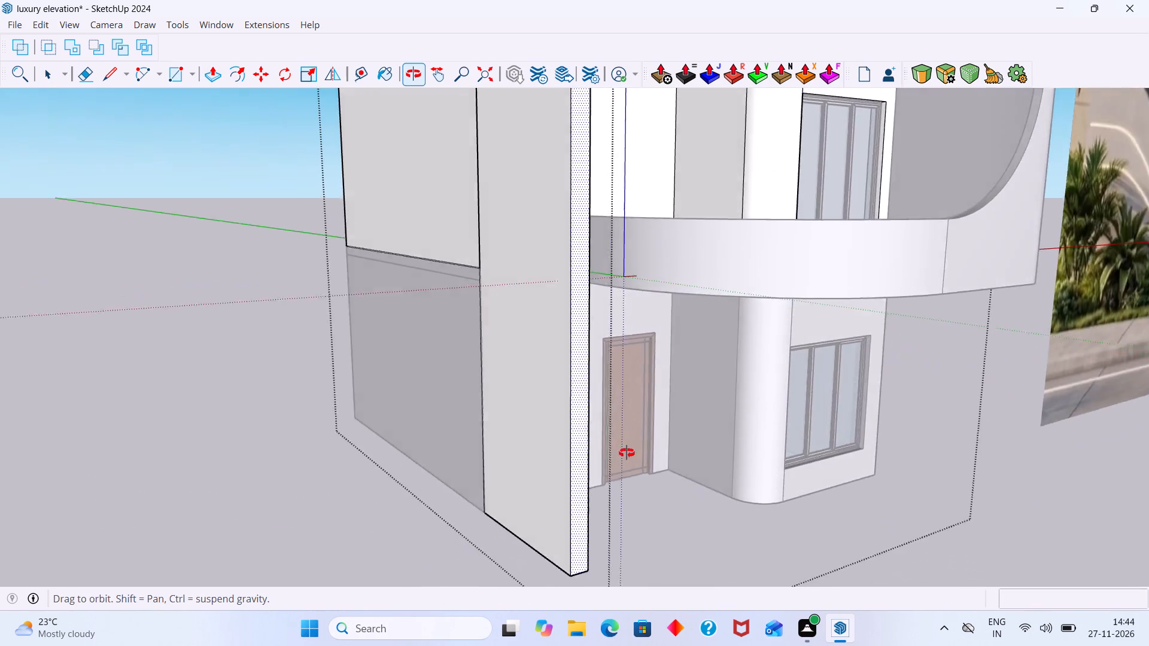
middle_drag(627, 453, 692, 453)
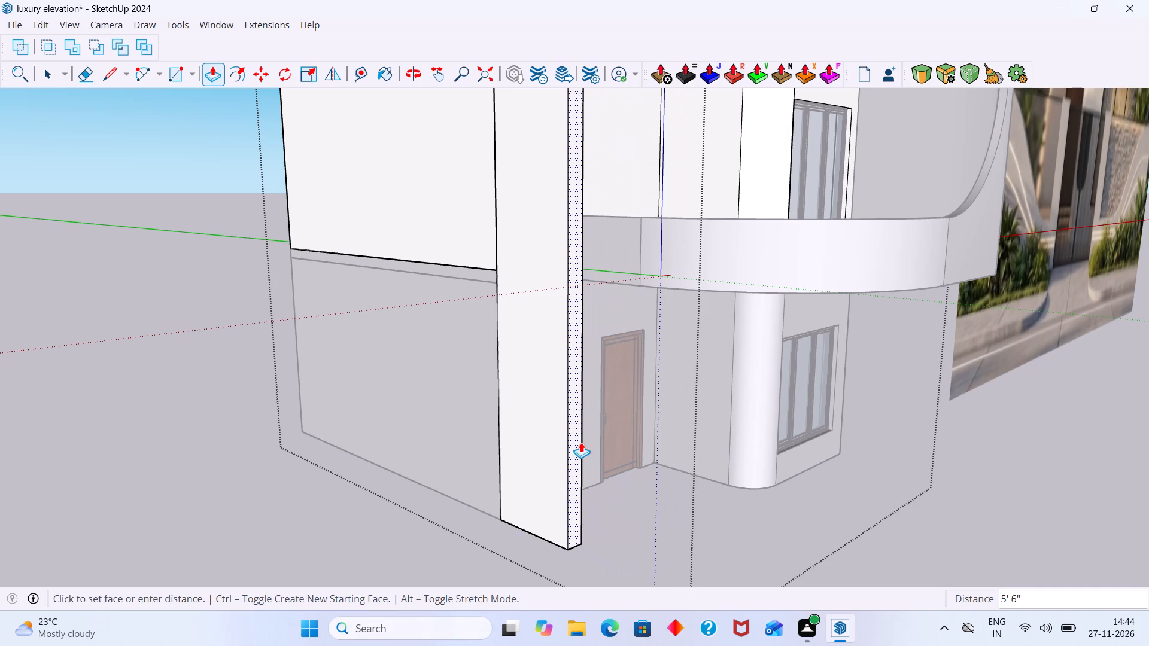
click(581, 442)
key(space)
drag(1004, 474, 998, 474)
Examine the shortened side wall from the side and front against the reference image.
scroll(814, 443, down, 3)
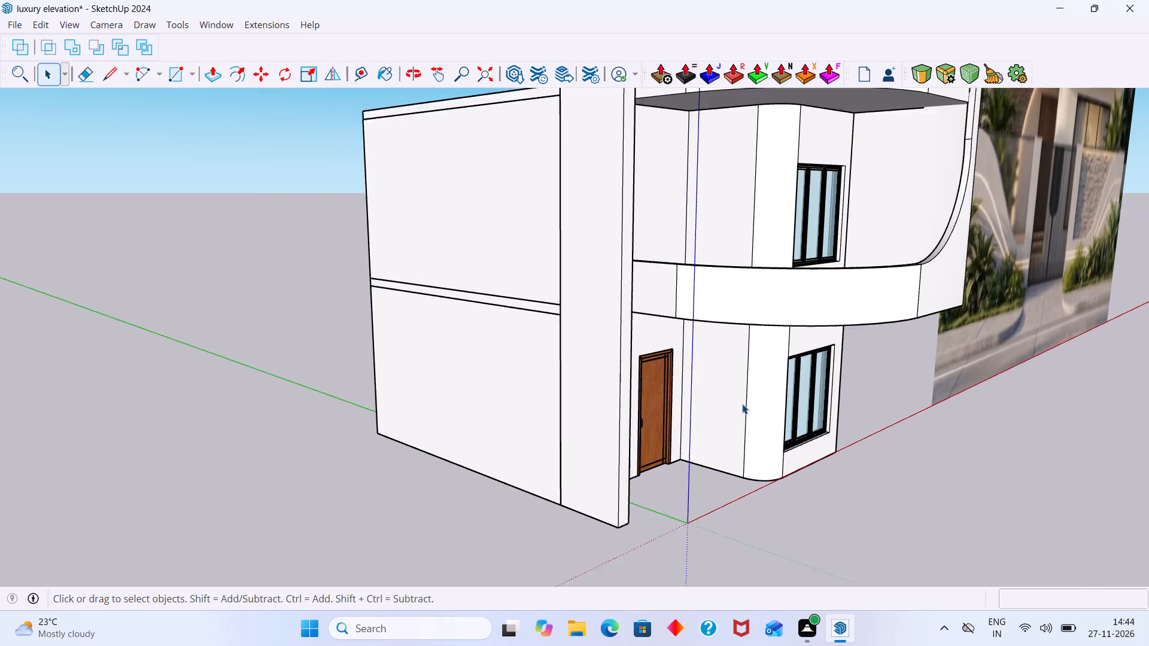
scroll(742, 404, down, 4)
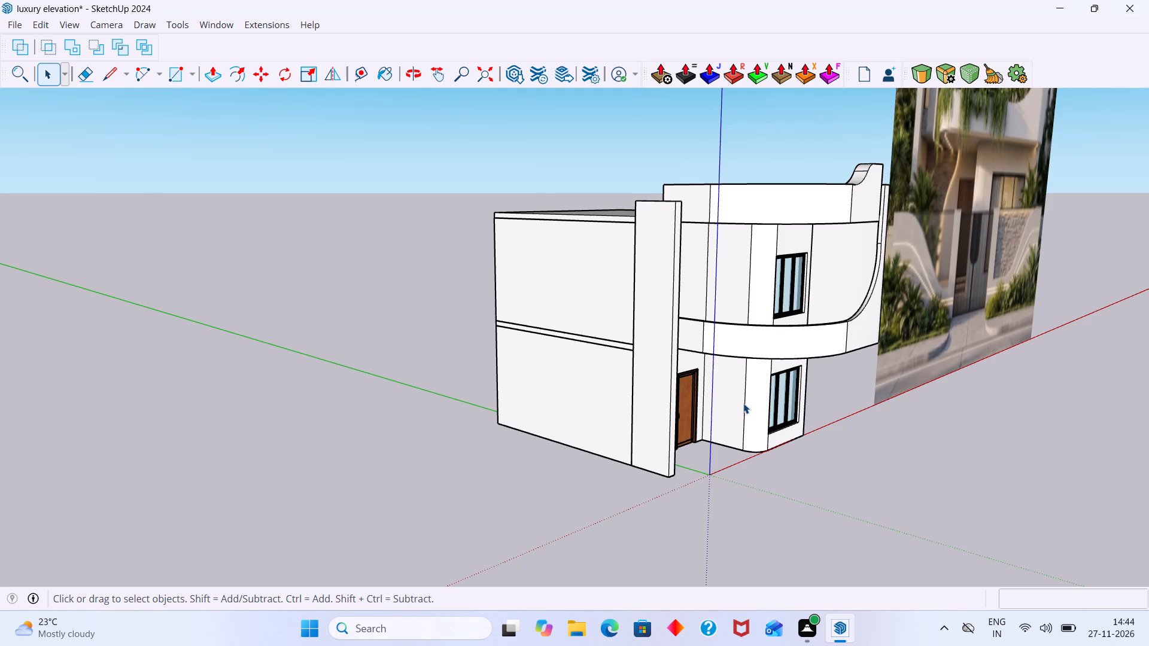
scroll(554, 428, down, 8)
middle_drag(544, 426, 408, 426)
scroll(412, 436, down, 5)
middle_drag(445, 452, 388, 464)
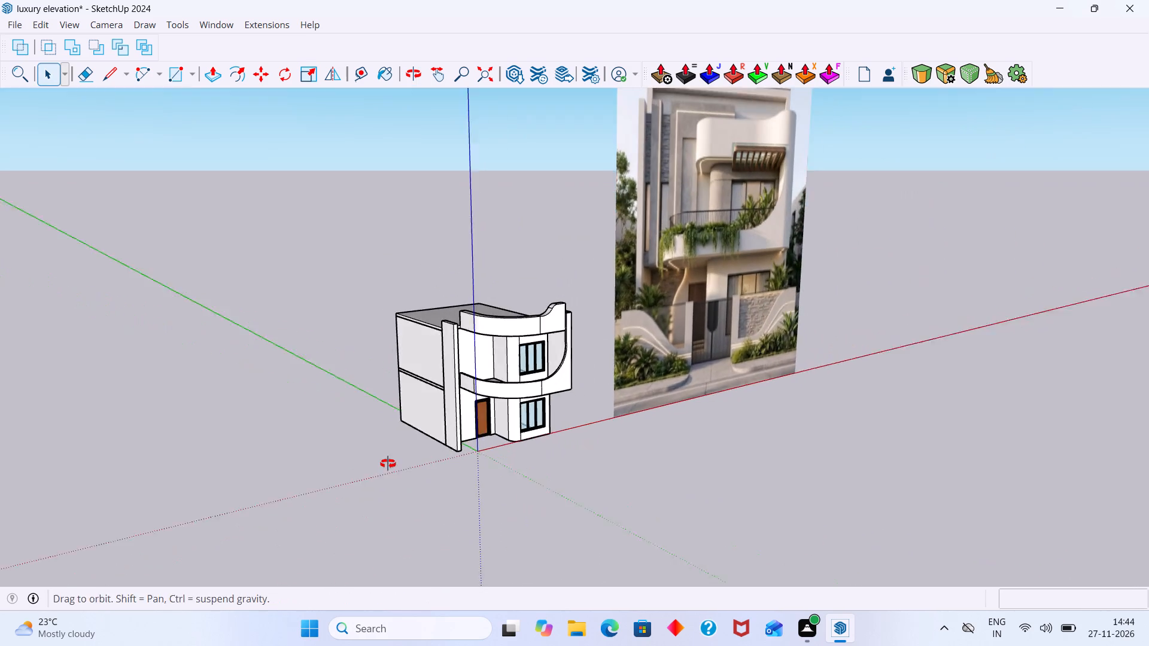
middle_drag(388, 464, 376, 465)
scroll(470, 448, down, 1)
middle_drag(470, 448, 375, 454)
middle_drag(436, 450, 254, 416)
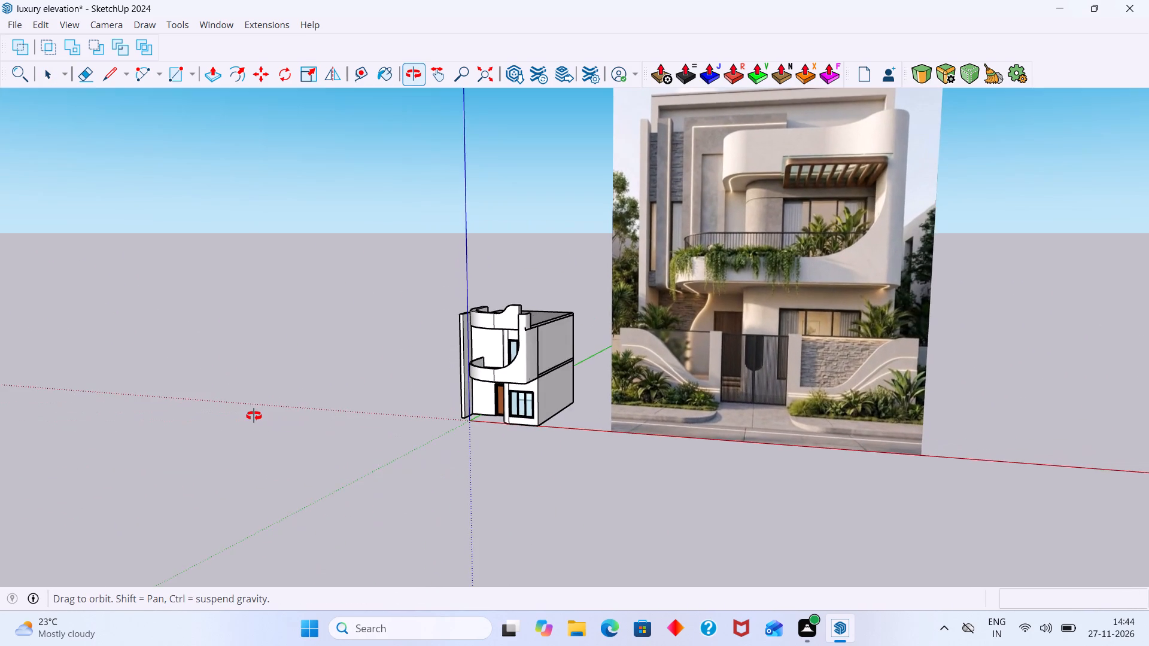
middle_drag(254, 416, 373, 443)
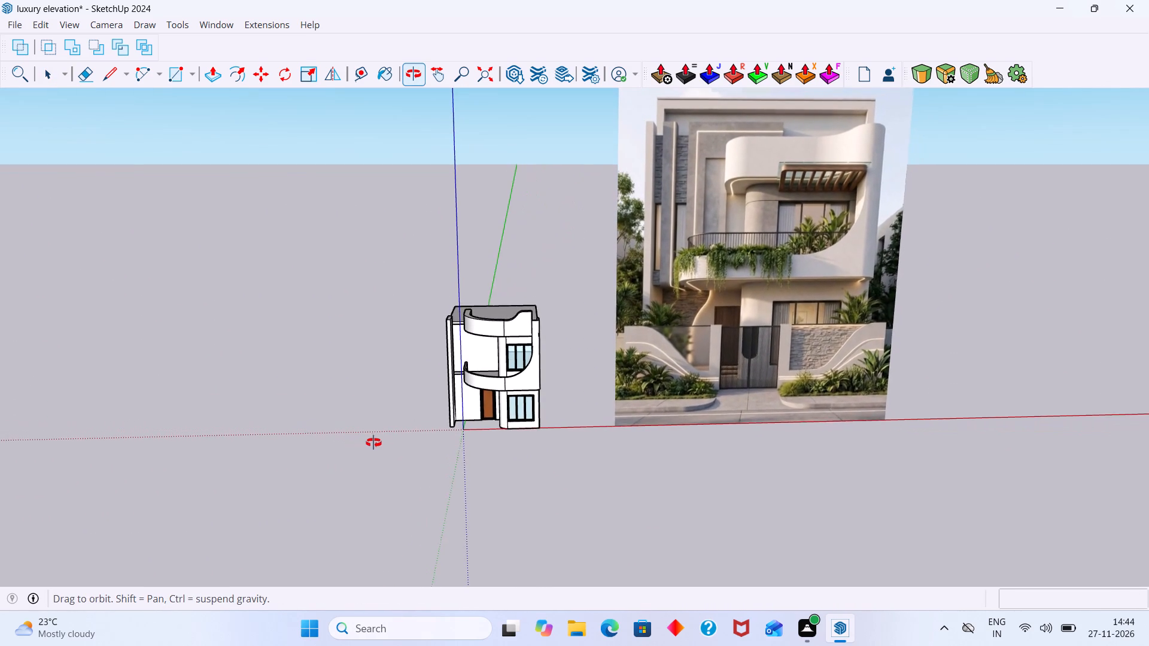
middle_drag(373, 443, 388, 511)
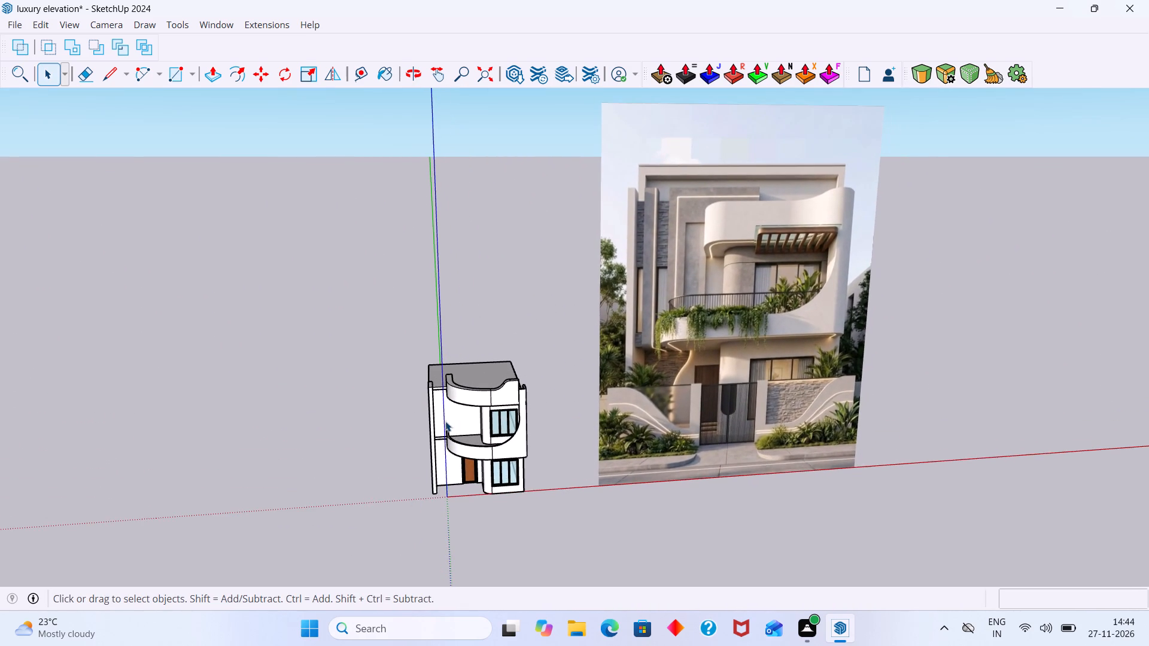
scroll(445, 420, up, 4)
scroll(437, 409, down, 2)
middle_drag(436, 414, 389, 418)
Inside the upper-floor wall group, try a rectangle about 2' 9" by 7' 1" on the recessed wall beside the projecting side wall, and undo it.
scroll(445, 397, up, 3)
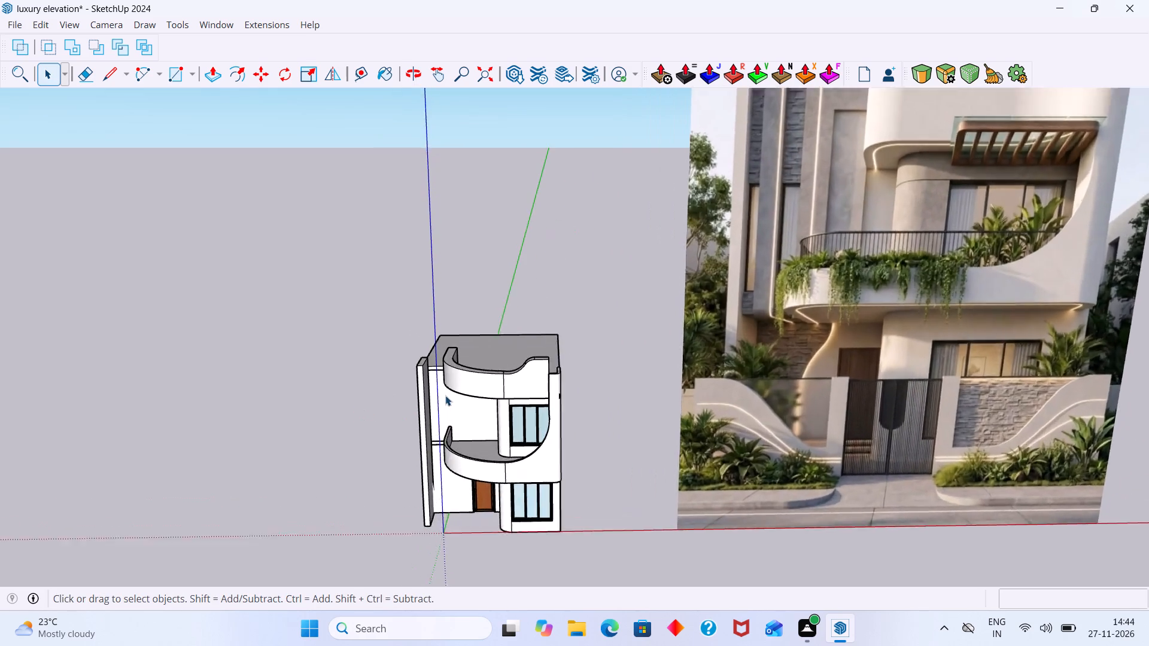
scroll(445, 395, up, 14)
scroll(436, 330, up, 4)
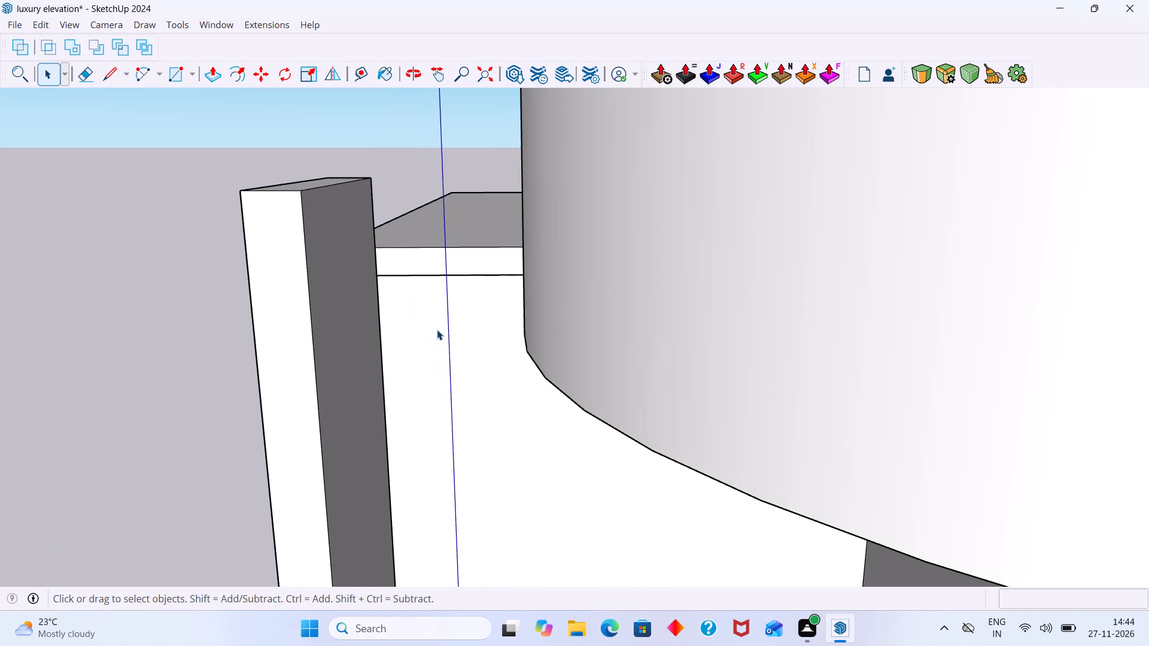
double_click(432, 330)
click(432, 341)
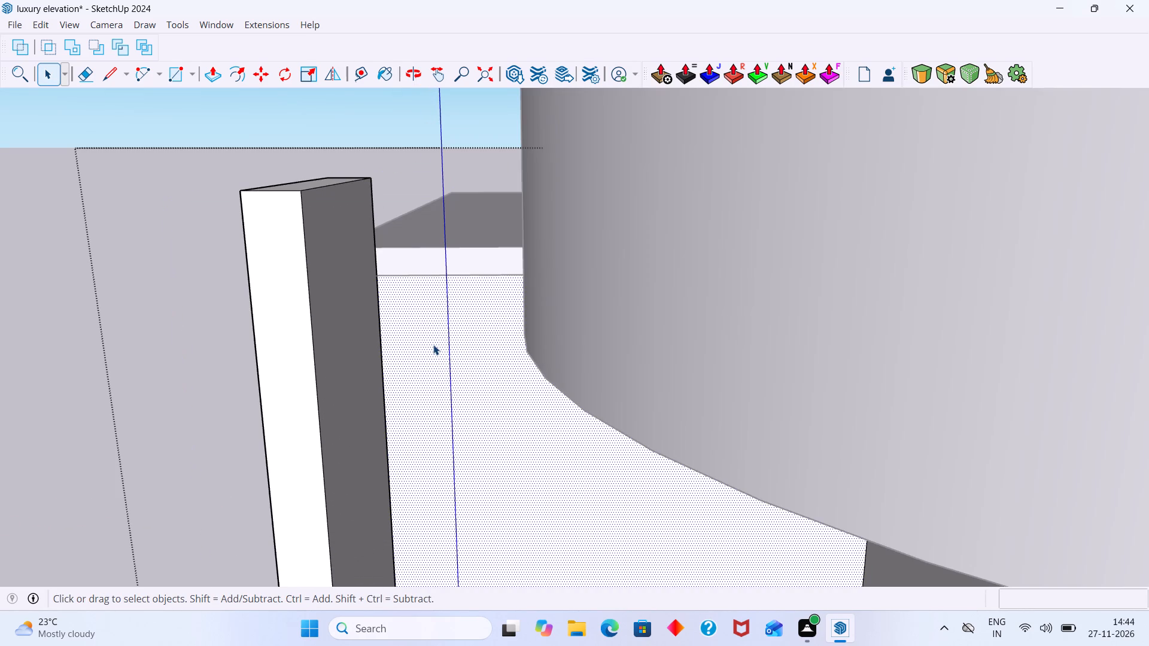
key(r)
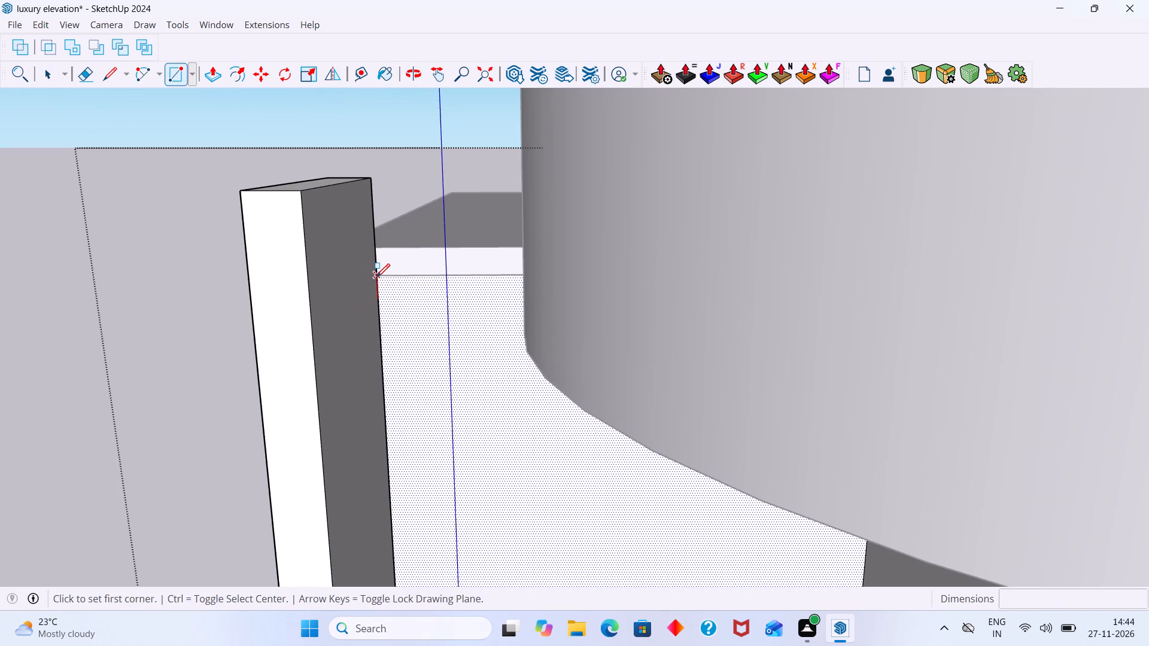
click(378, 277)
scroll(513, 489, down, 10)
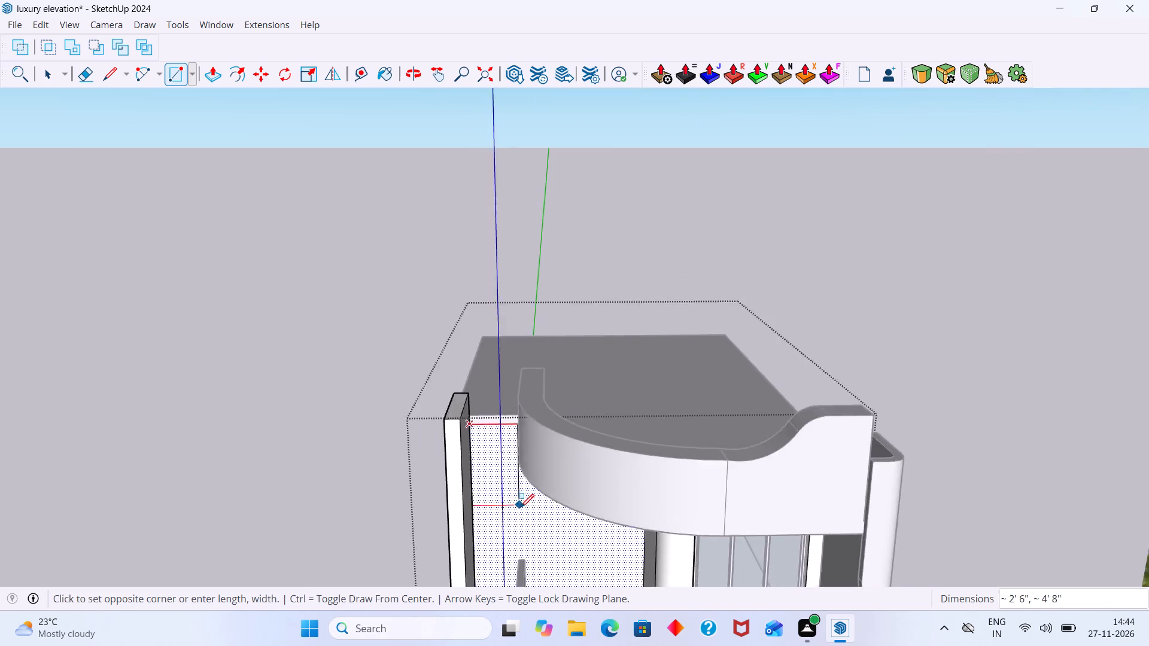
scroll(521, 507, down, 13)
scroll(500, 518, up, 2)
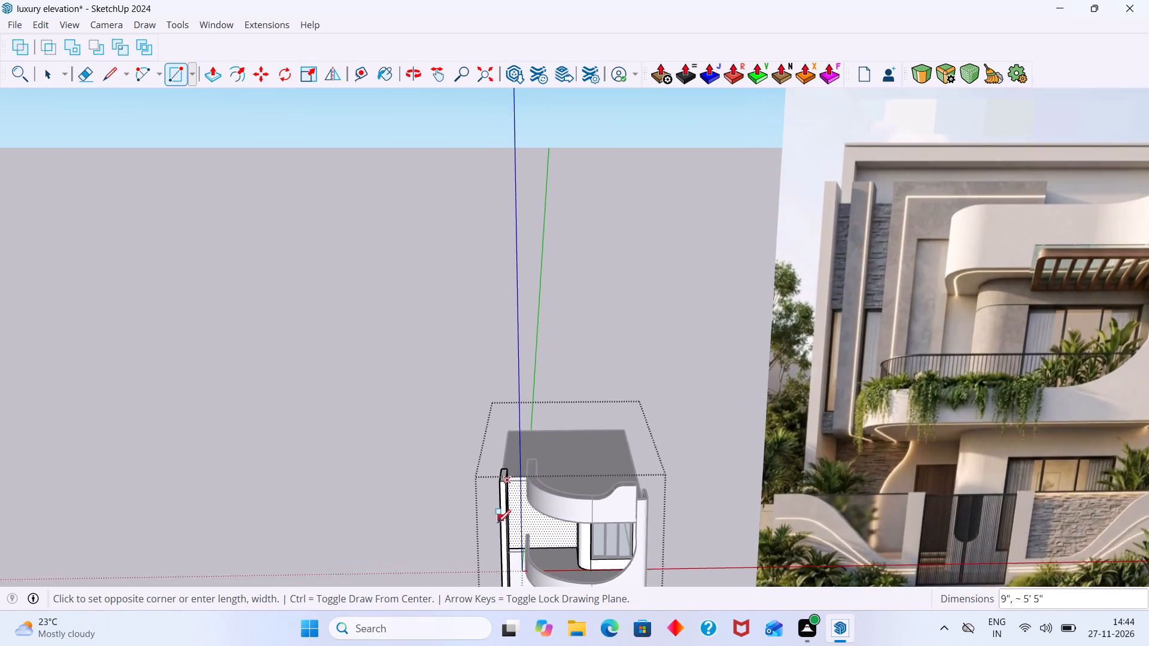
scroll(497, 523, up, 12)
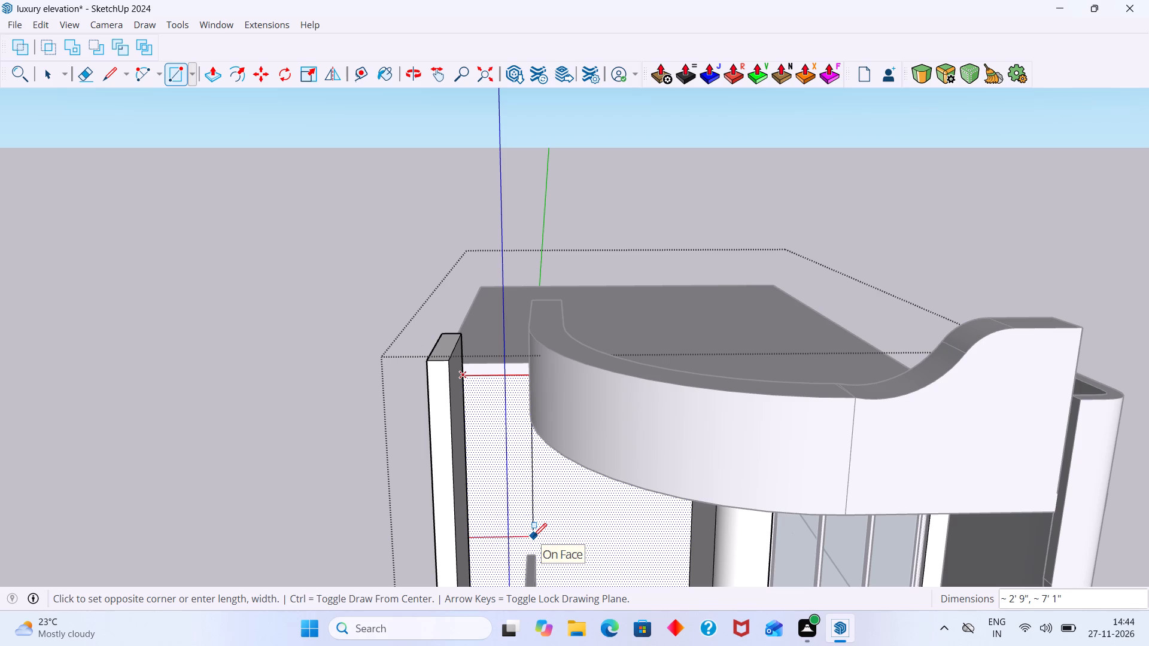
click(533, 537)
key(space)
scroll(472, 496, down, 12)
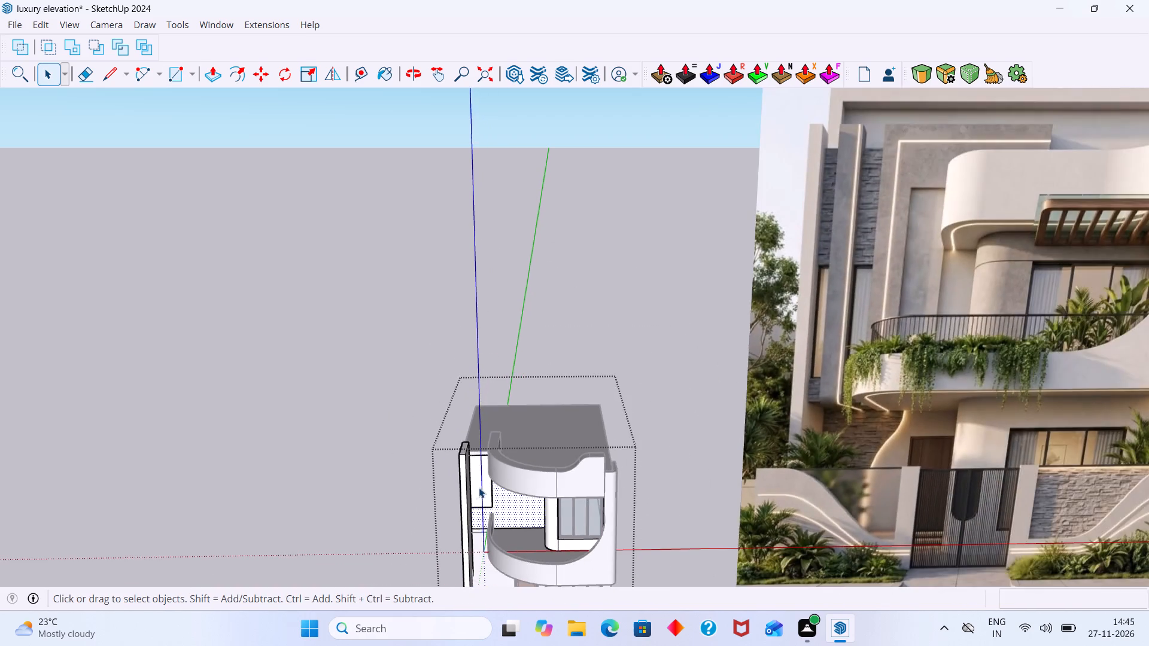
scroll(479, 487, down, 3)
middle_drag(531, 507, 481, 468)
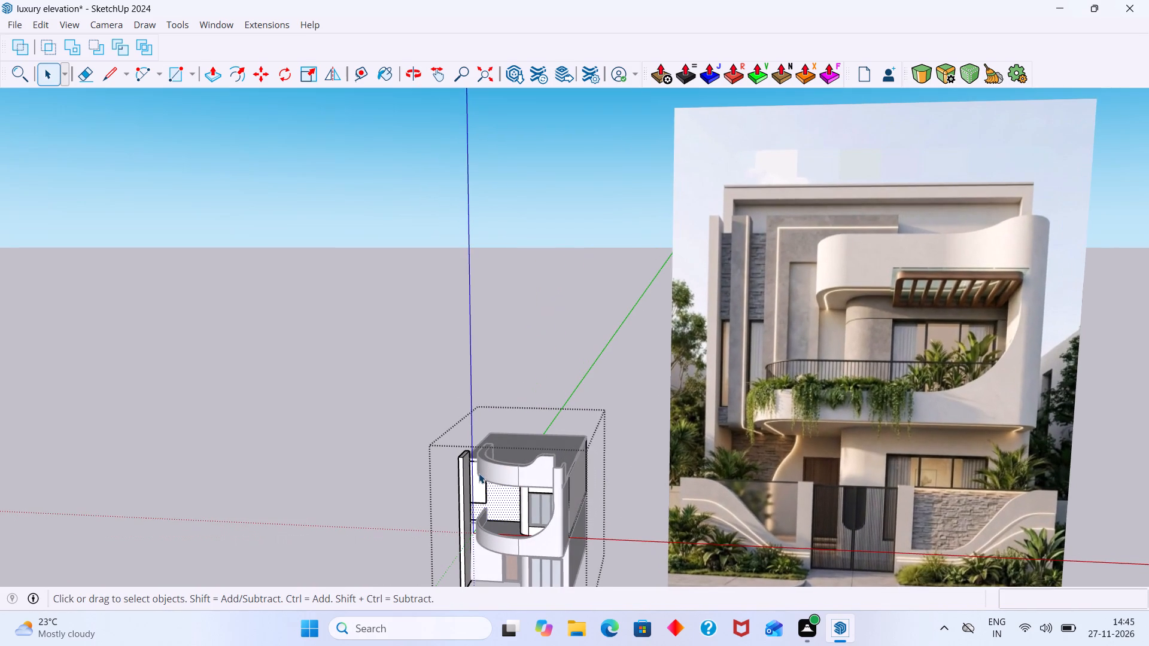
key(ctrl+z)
Inside the upper-floor wall group, draw a rectangle about 2' 6" by 5' 2" on the recessed wall beside the projecting side wall.
scroll(477, 489, up, 4)
middle_drag(477, 489, 515, 488)
scroll(463, 490, up, 5)
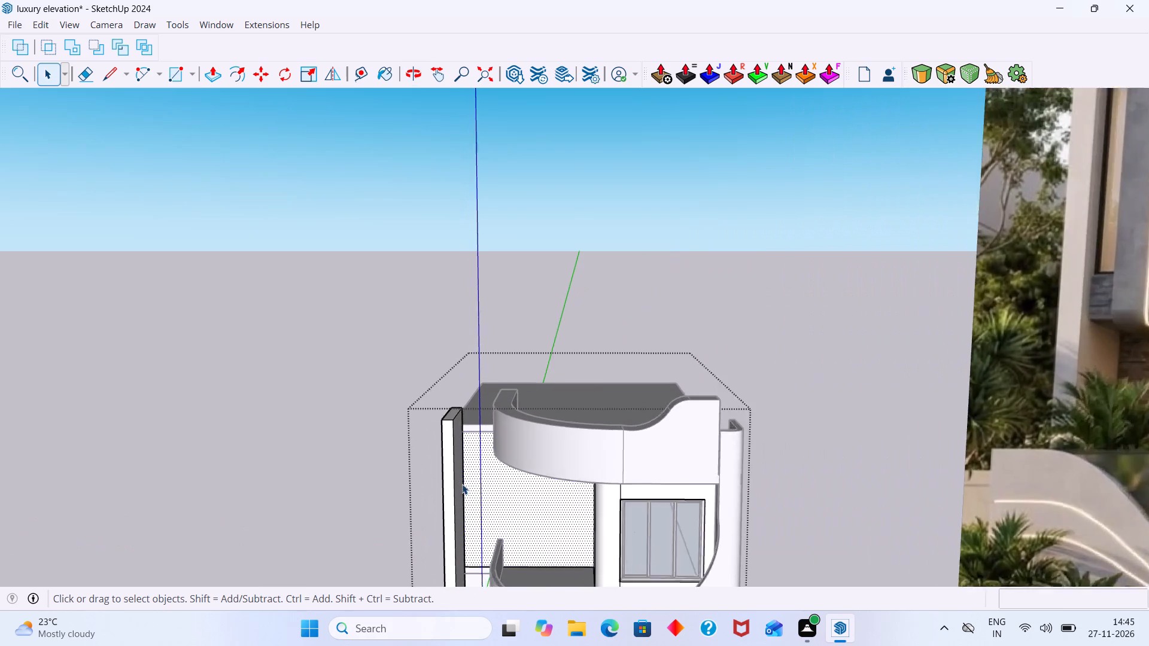
key(r)
scroll(457, 453, up, 6)
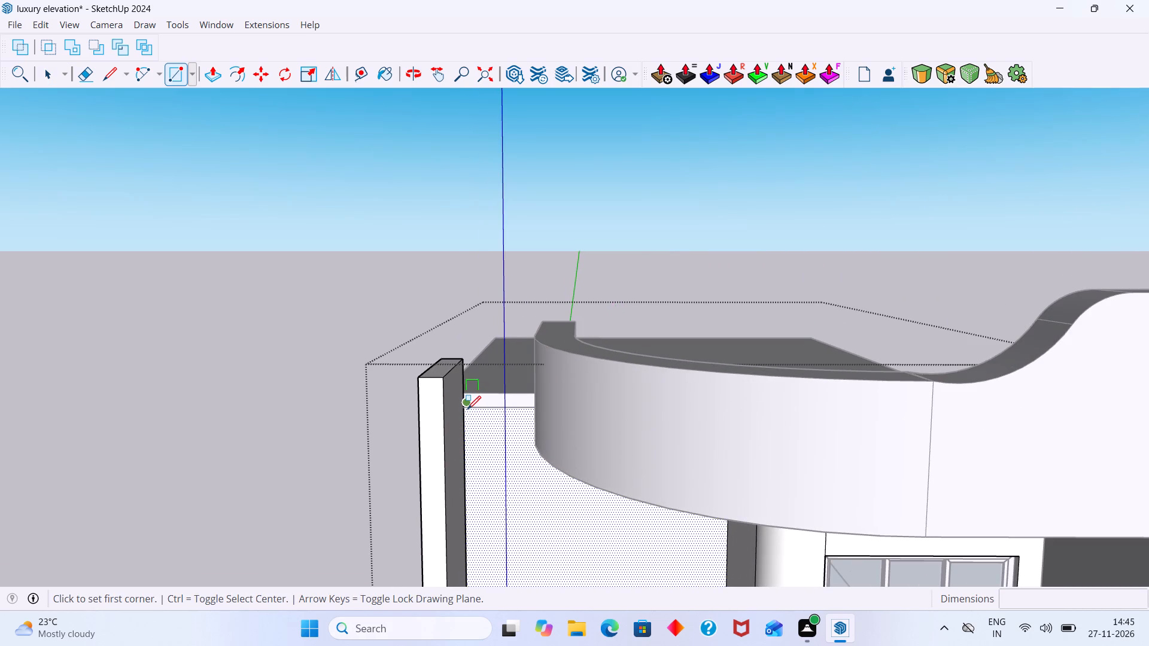
click(467, 409)
key(Escape)
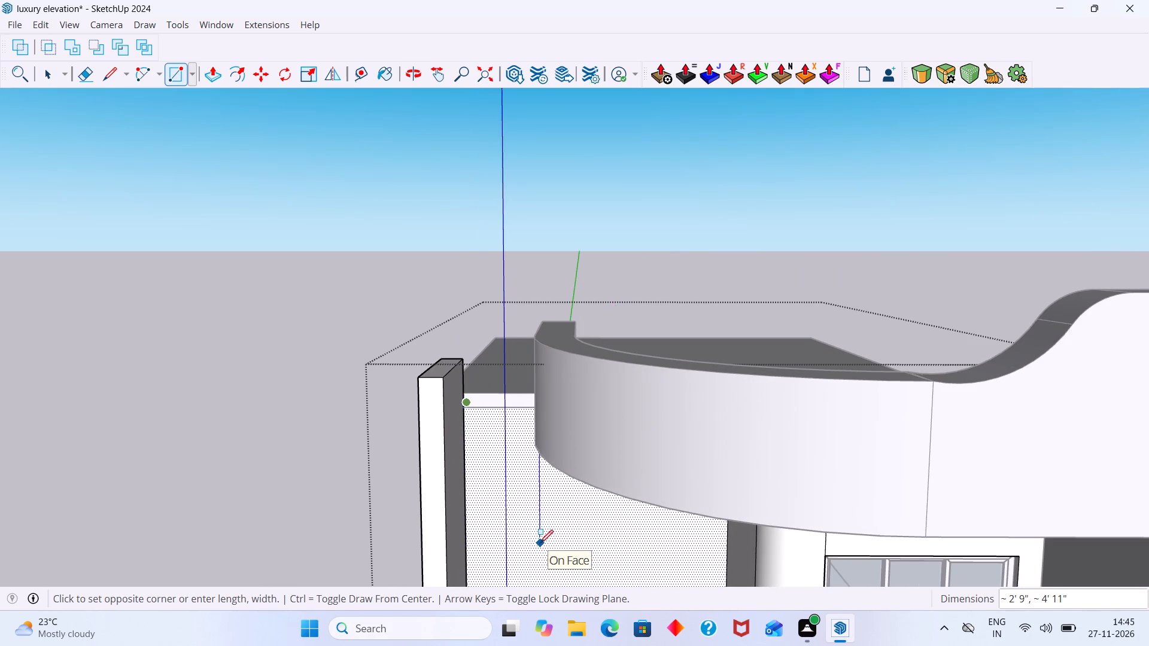
click(464, 407)
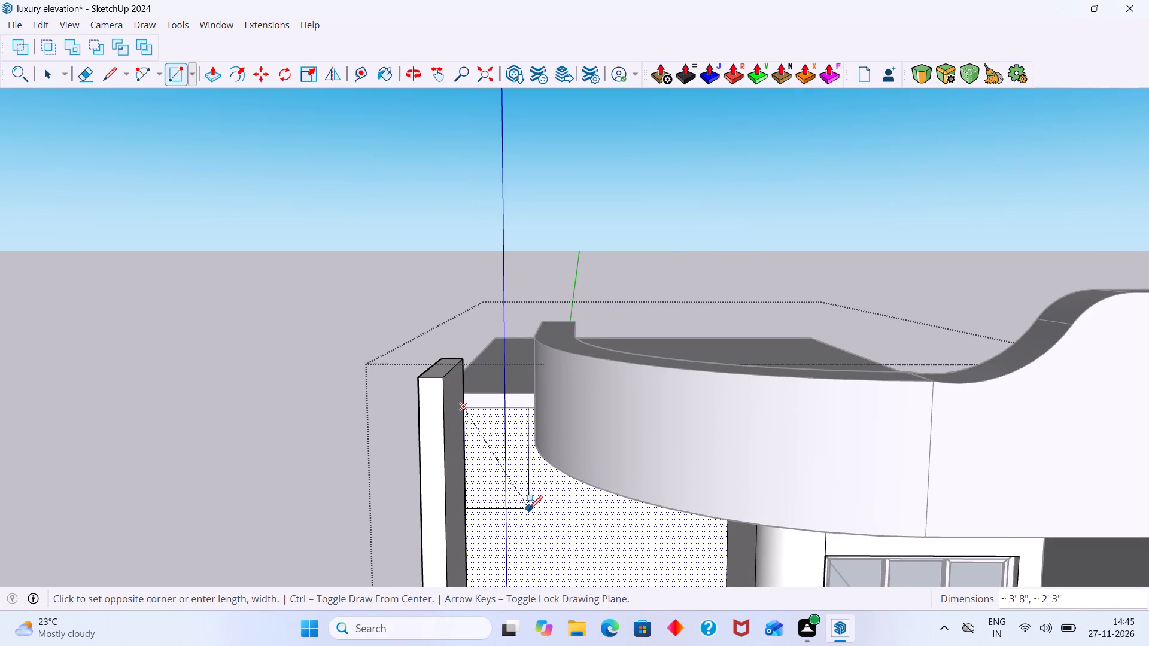
click(536, 550)
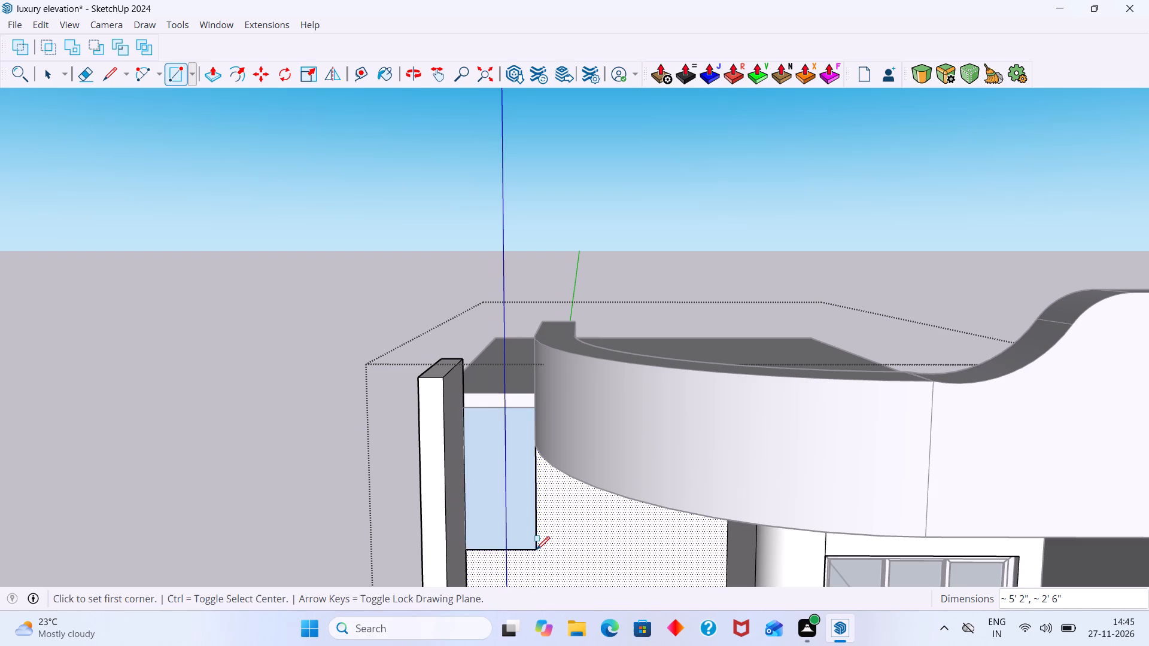
Group the new rectangle's face together with its bounding edges.
key(space)
scroll(515, 520, up, 6)
click(520, 517)
right_click(521, 516)
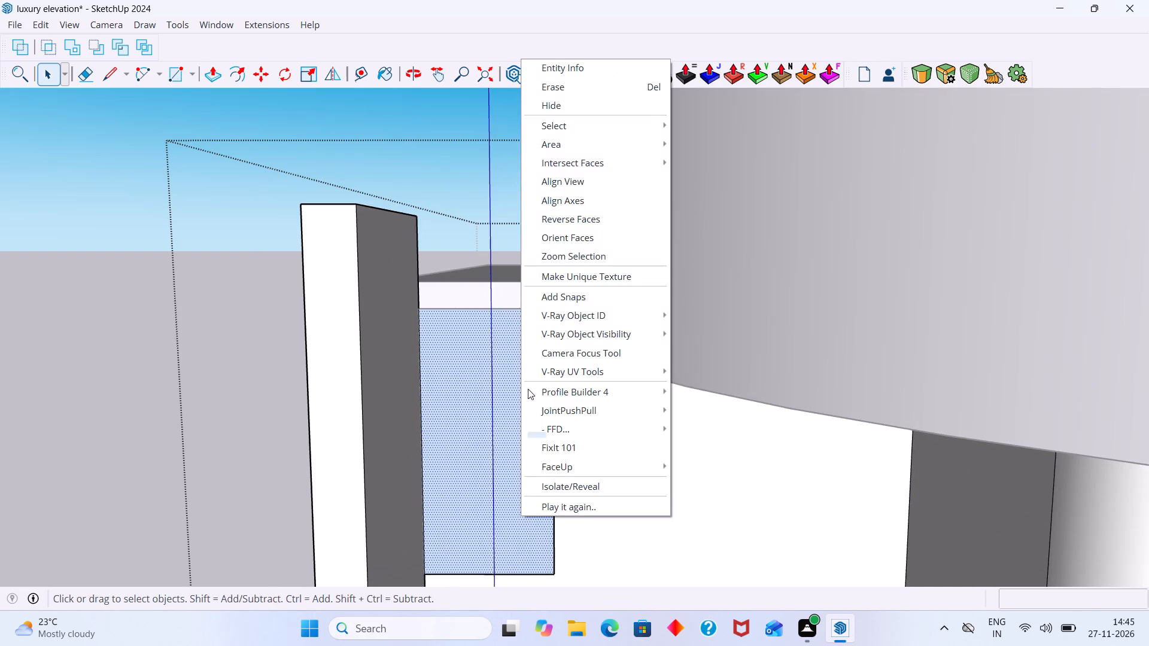
scroll(467, 424, down, 5)
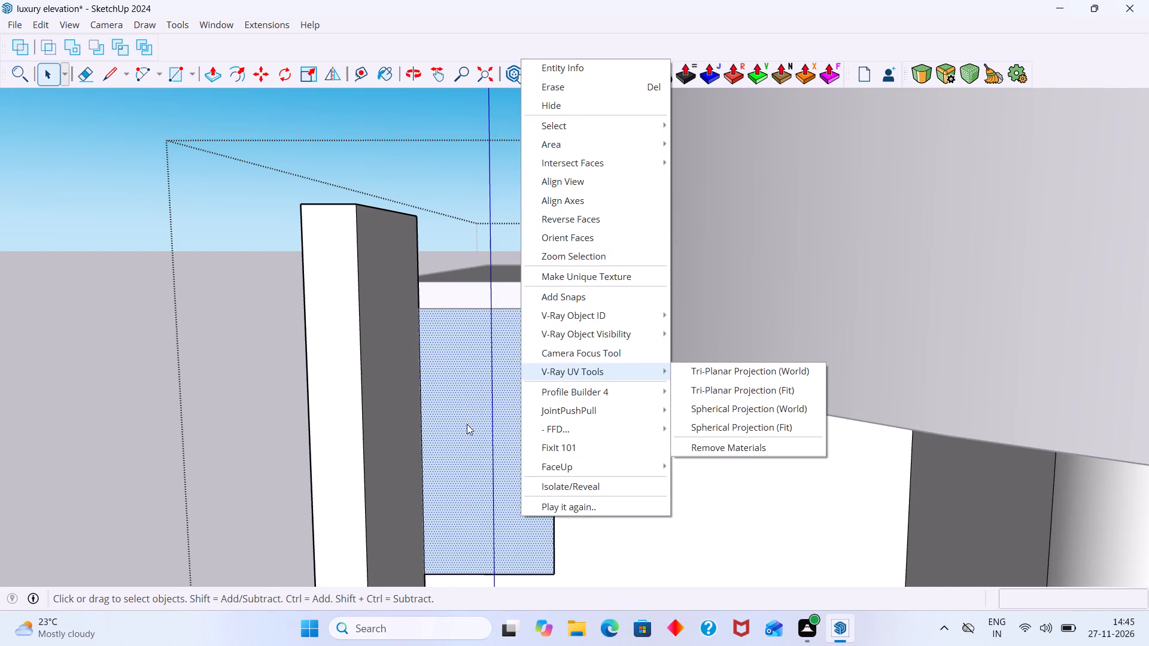
scroll(467, 424, down, 3)
click(220, 385)
scroll(485, 358, up, 1)
double_click(479, 356)
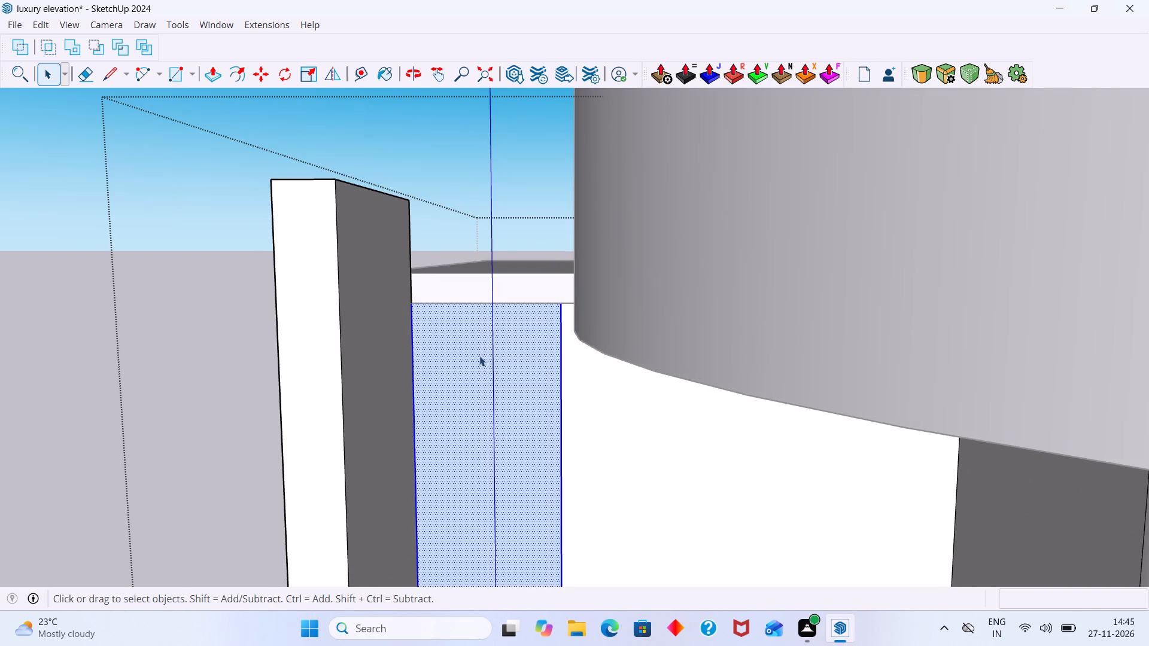
right_click(481, 359)
click(537, 147)
click(464, 385)
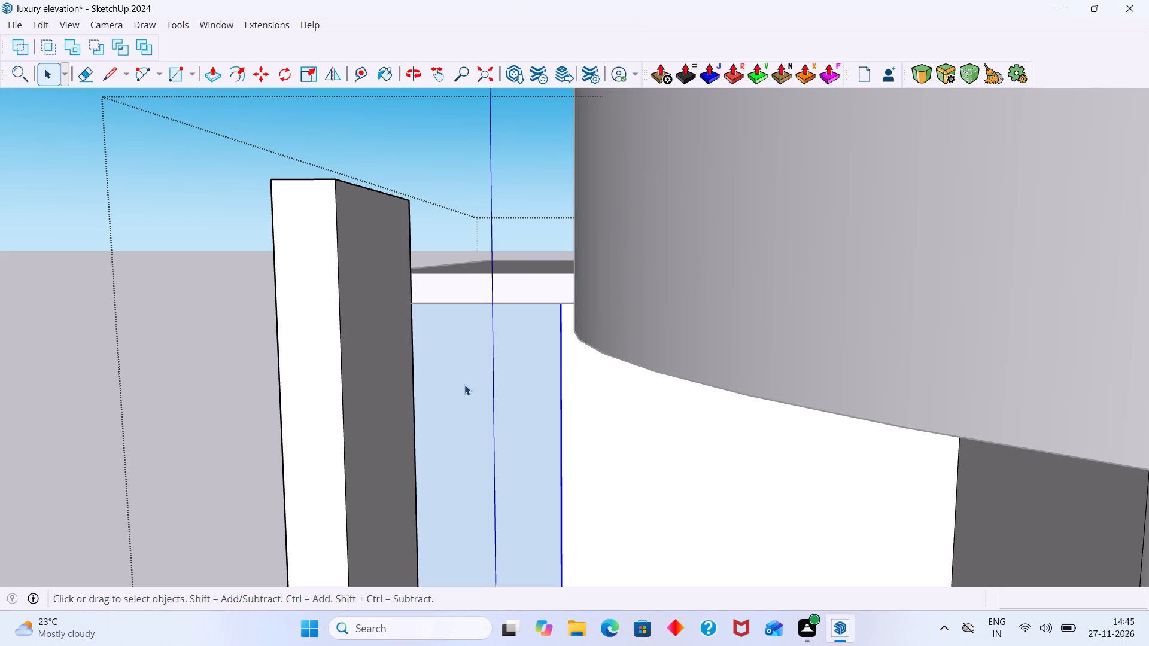
click(464, 385)
Inside the rectangle's group, Push/Pull its face outward into a projecting box, and exit that group.
double_click(475, 388)
double_click(482, 397)
click(498, 403)
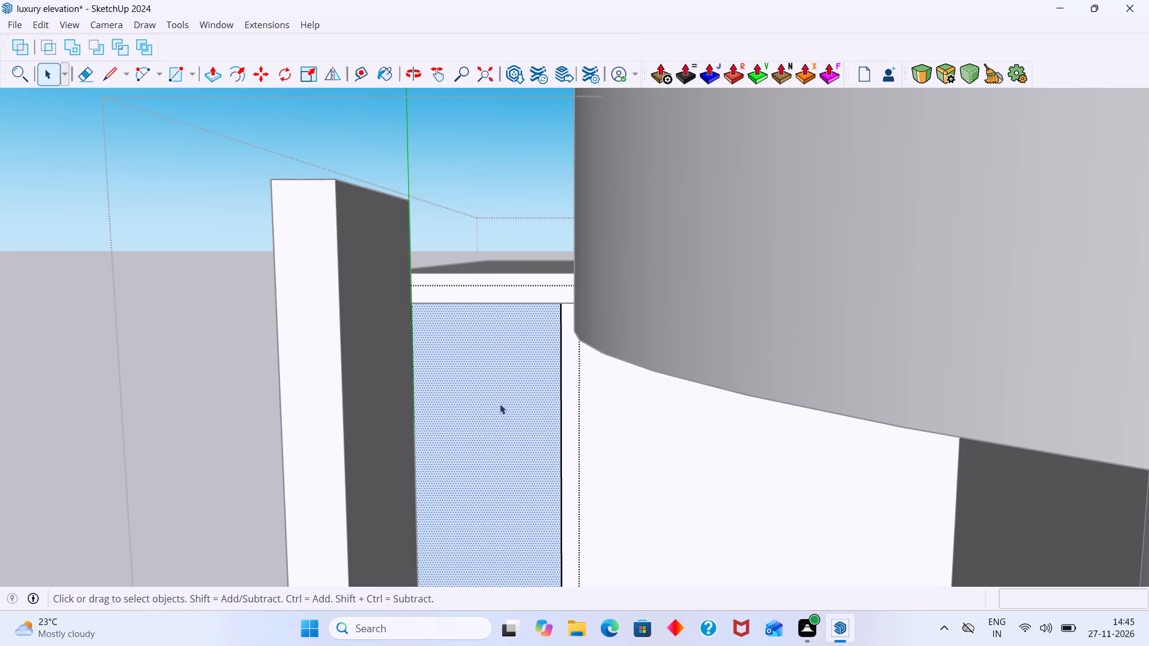
key(p)
click(501, 403)
scroll(493, 415, down, 5)
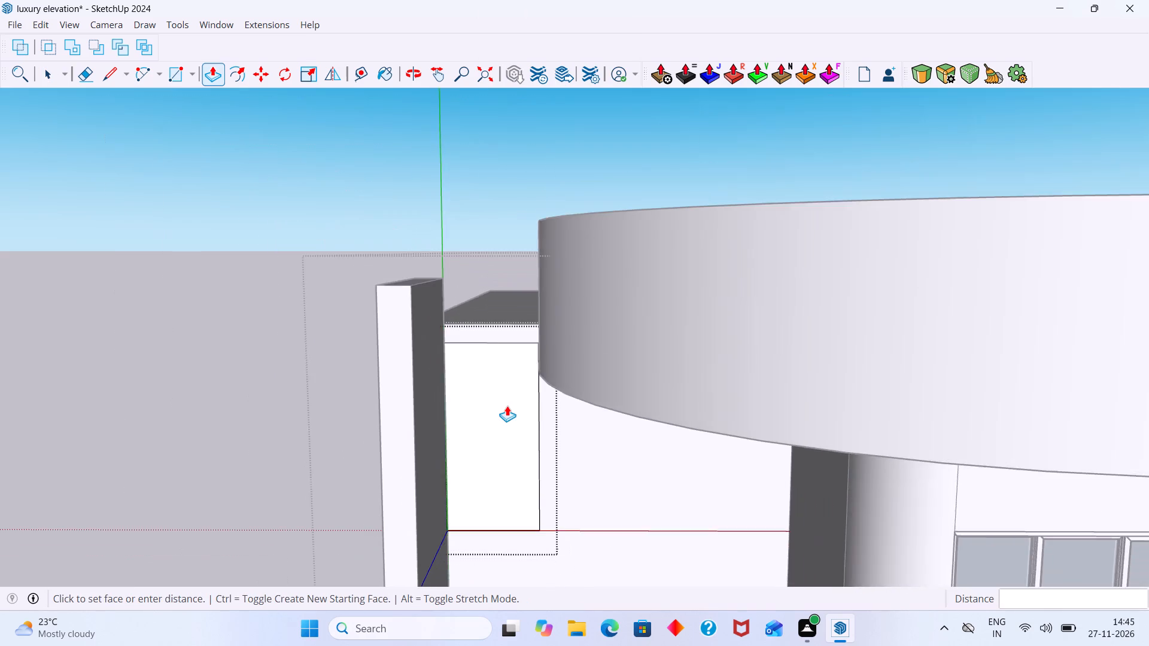
scroll(507, 404, down, 18)
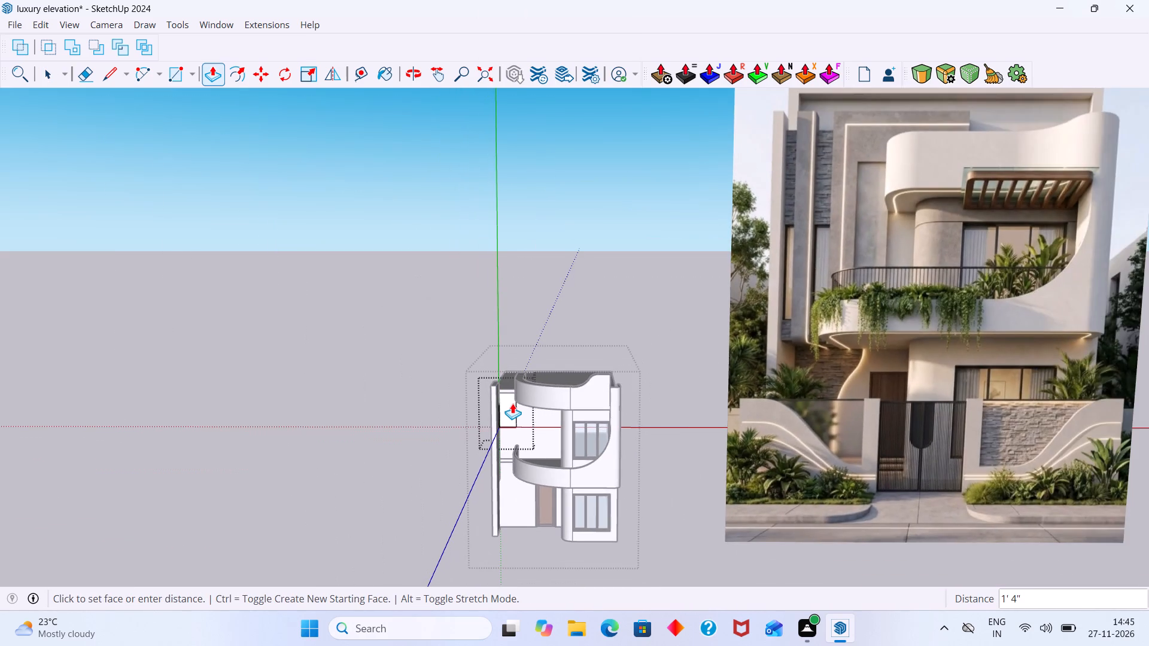
scroll(512, 403, up, 16)
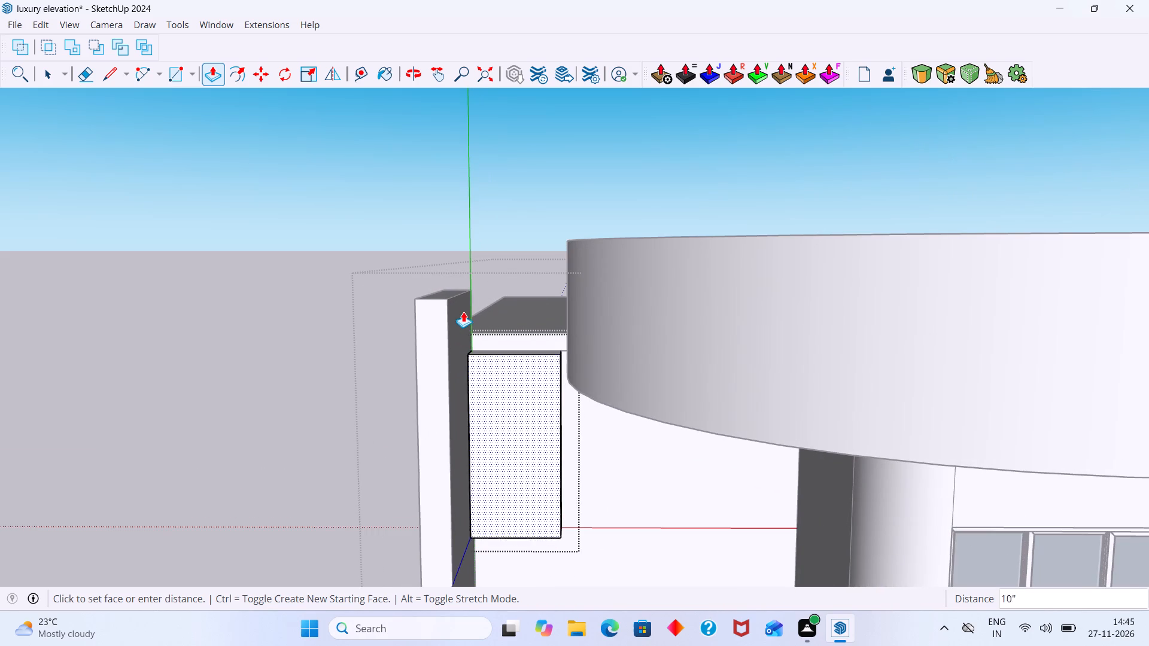
click(461, 297)
key(space)
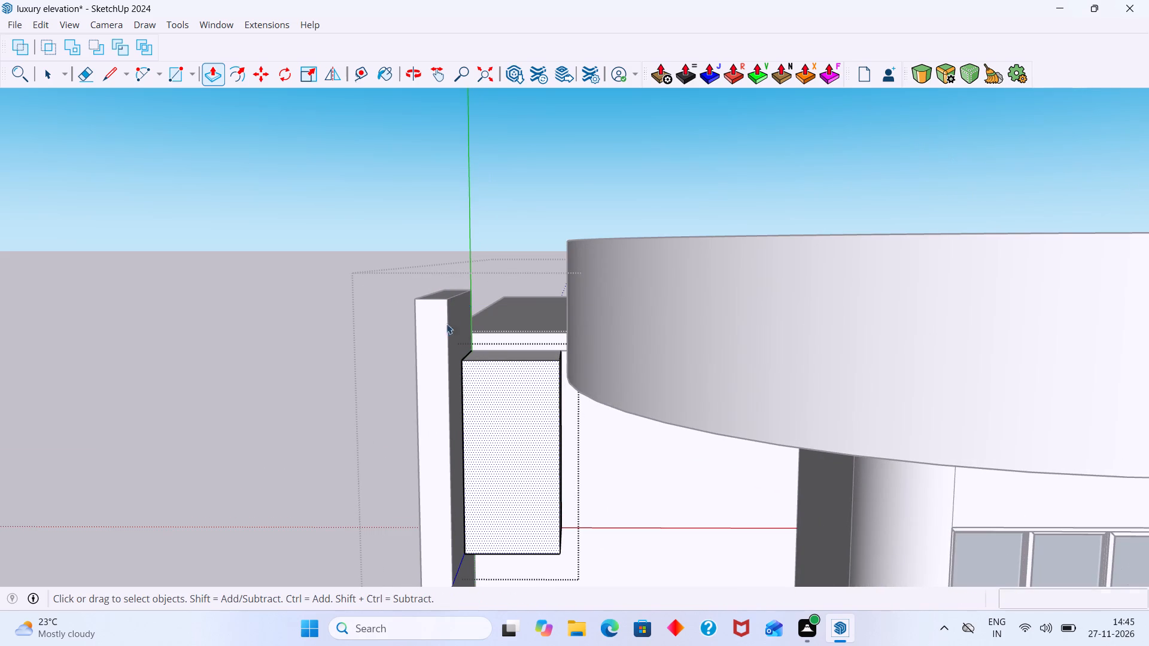
click(267, 336)
Inside the box's group, Push/Pull its front face back about 1' to reduce its projection from the recessed wall, and exit that group.
scroll(457, 318, up, 1)
scroll(472, 328, down, 20)
scroll(472, 328, down, 1)
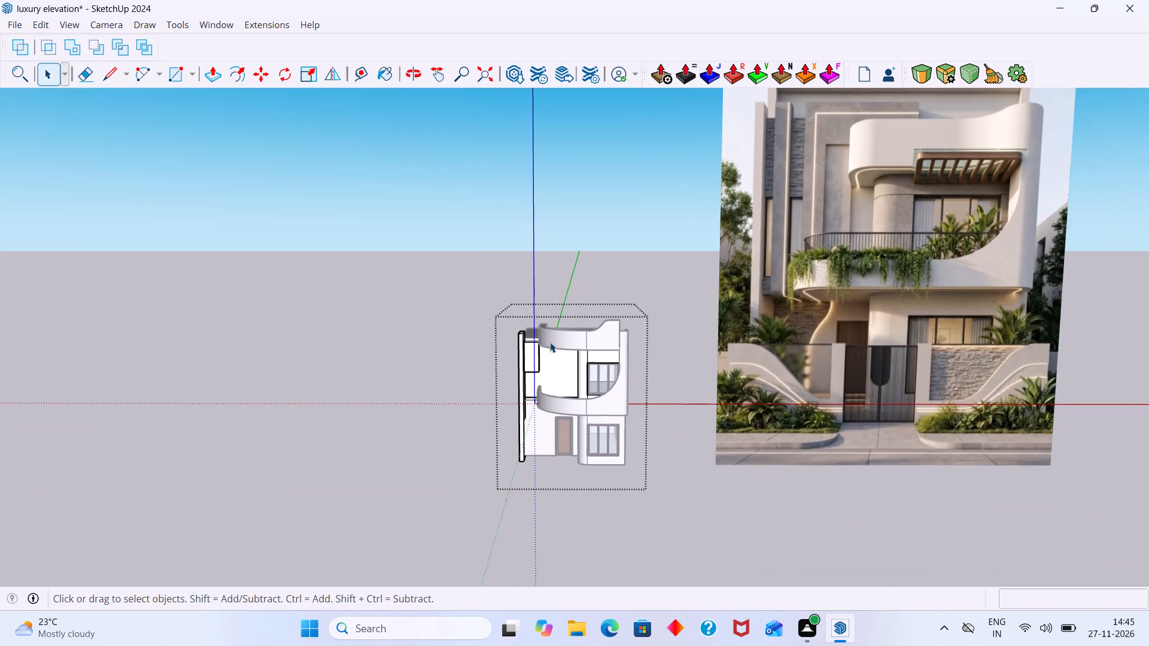
shift+middle_drag(551, 343, 522, 441)
middle_drag(521, 440, 582, 395)
scroll(516, 465, up, 10)
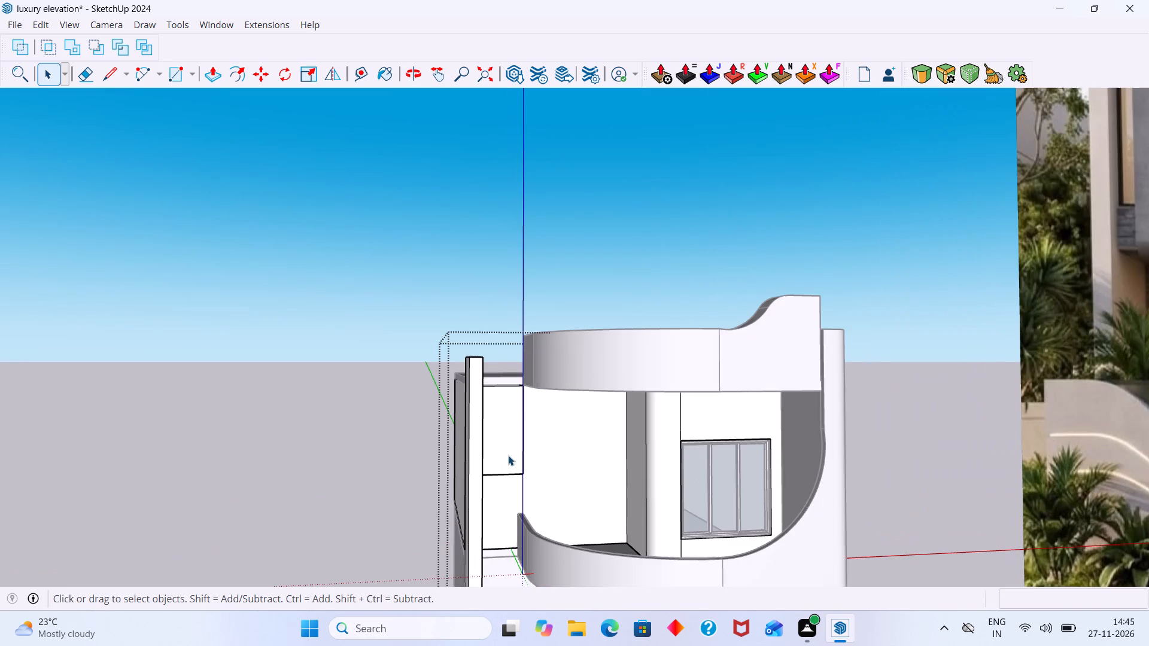
click(510, 447)
middle_drag(513, 449, 448, 480)
scroll(501, 434, up, 9)
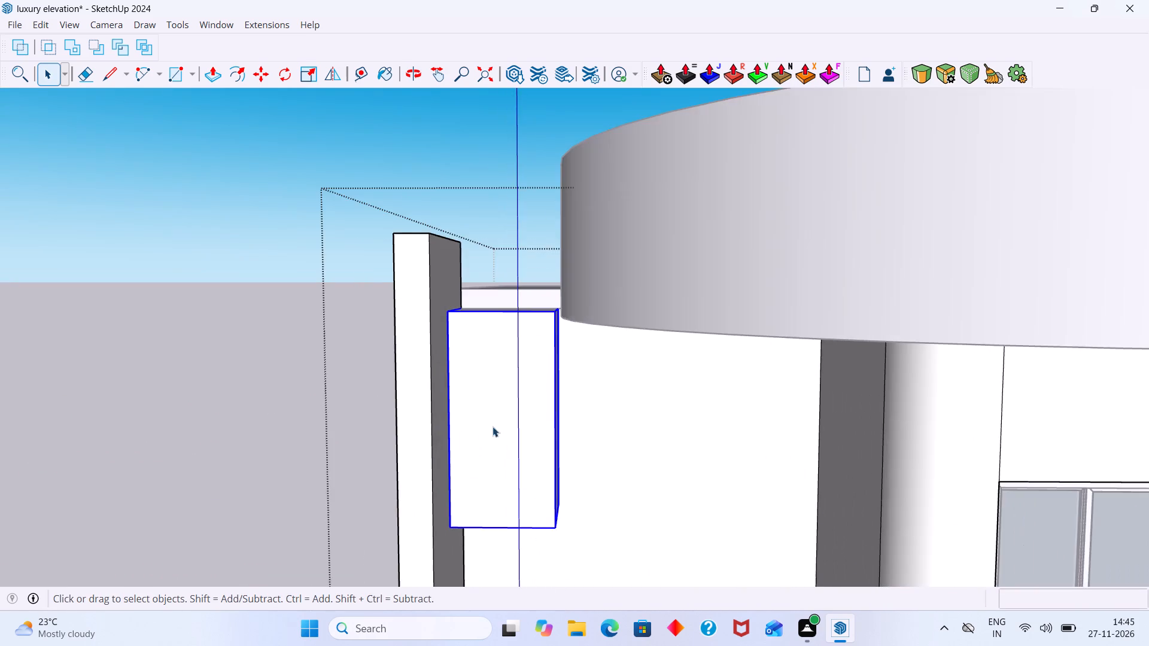
middle_drag(493, 426, 501, 539)
scroll(504, 319, up, 5)
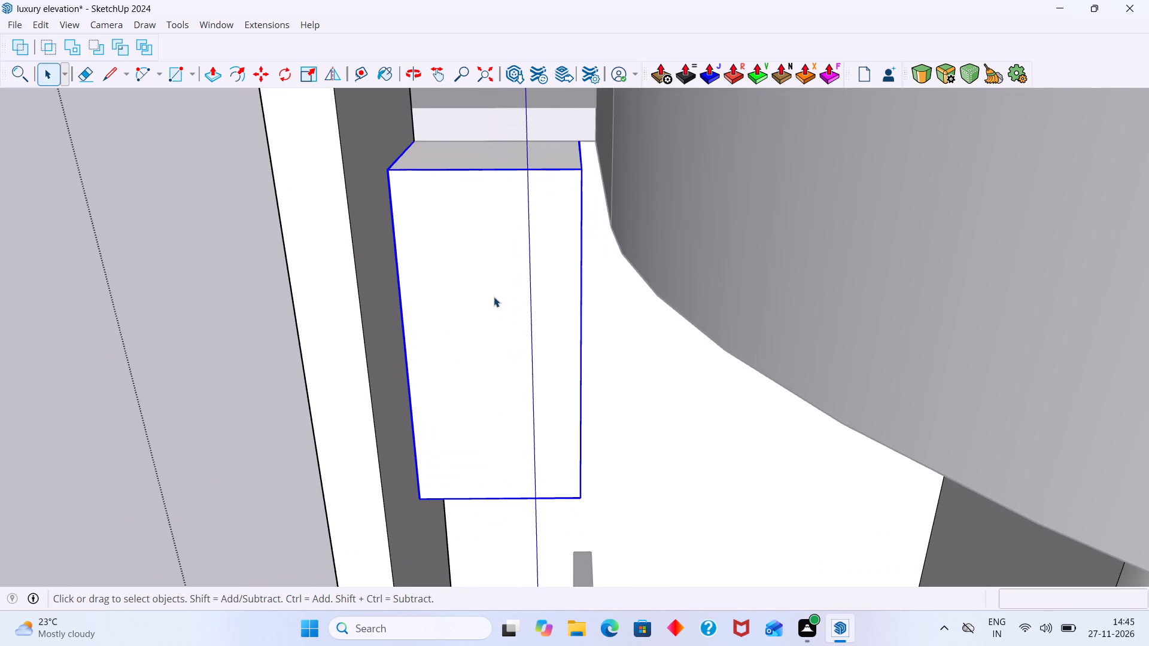
double_click(494, 297)
double_click(497, 297)
click(502, 312)
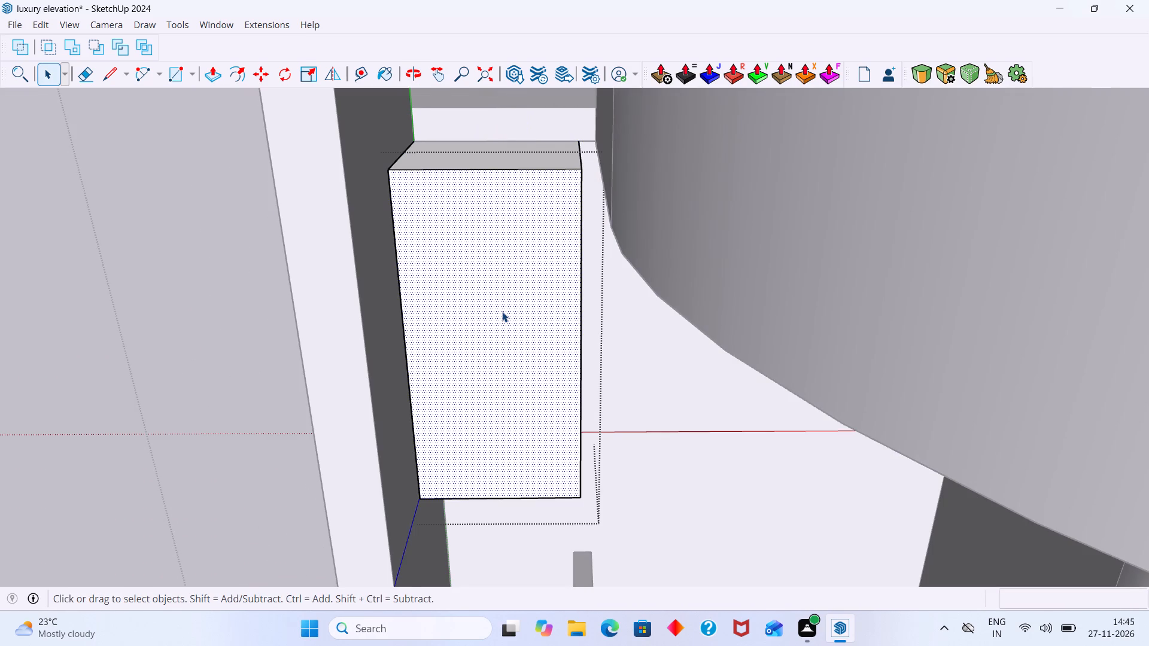
key(p)
click(502, 312)
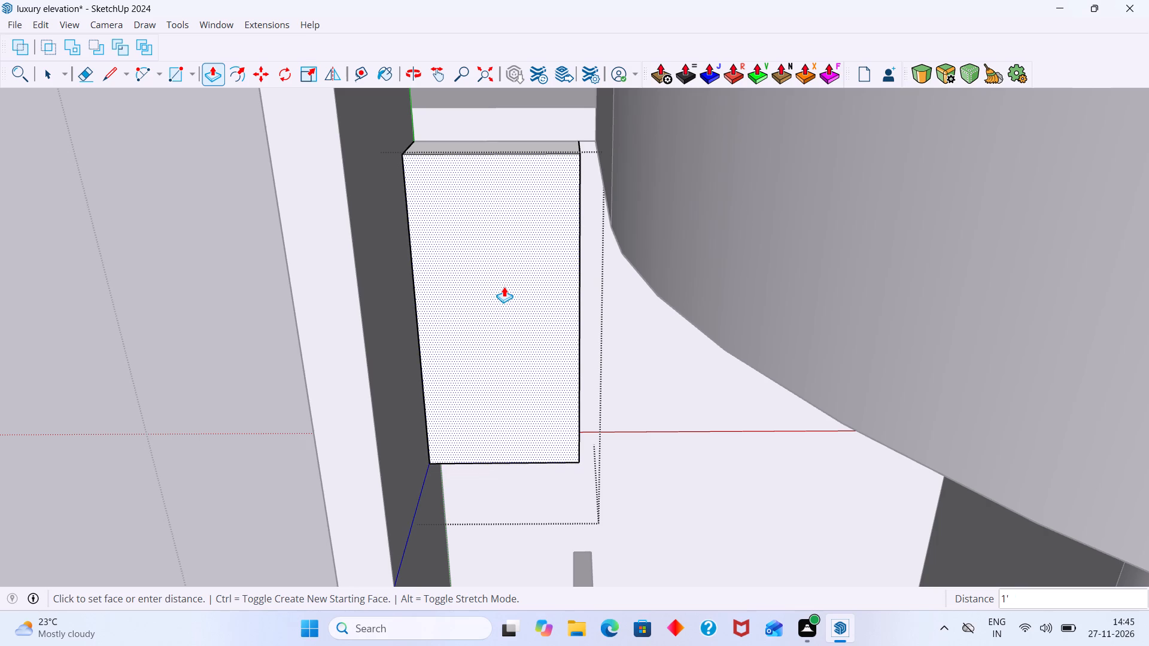
click(504, 283)
key(space)
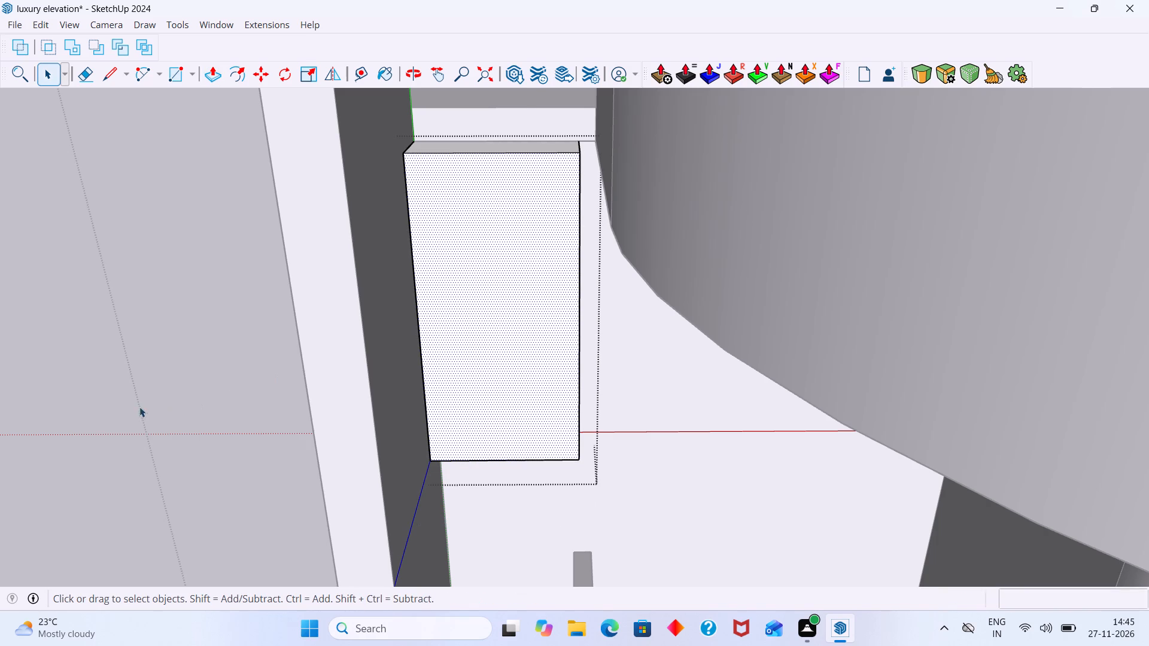
click(139, 407)
Inside the upper-floor wall group, Push/Pull the projecting side wall's front face back about 1' 5", and exit the group.
scroll(384, 299, down, 20)
scroll(384, 299, down, 10)
middle_drag(376, 334, 378, 330)
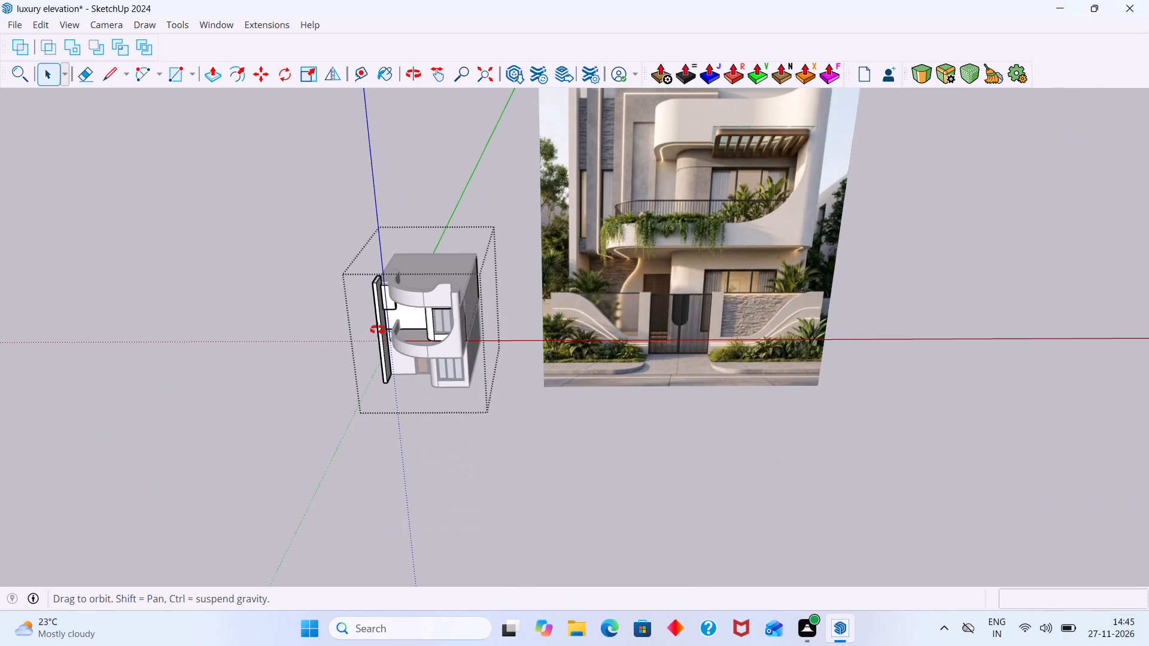
middle_drag(378, 330, 428, 291)
scroll(388, 377, up, 8)
middle_drag(386, 391, 507, 406)
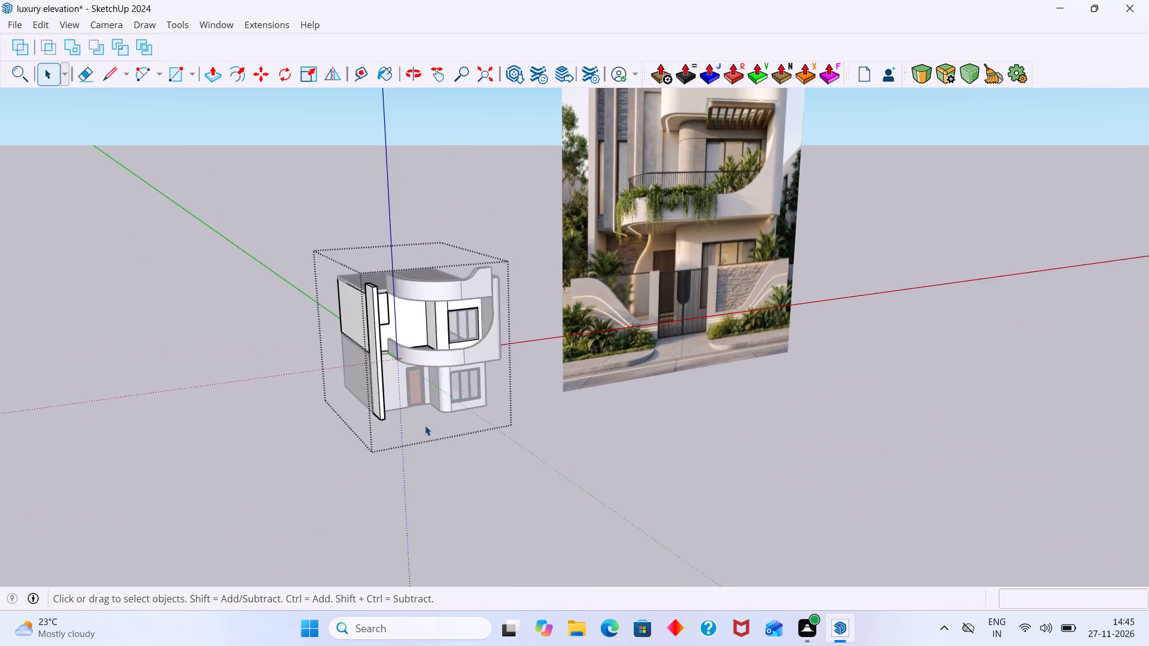
scroll(425, 425, up, 10)
click(438, 483)
scroll(345, 414, up, 12)
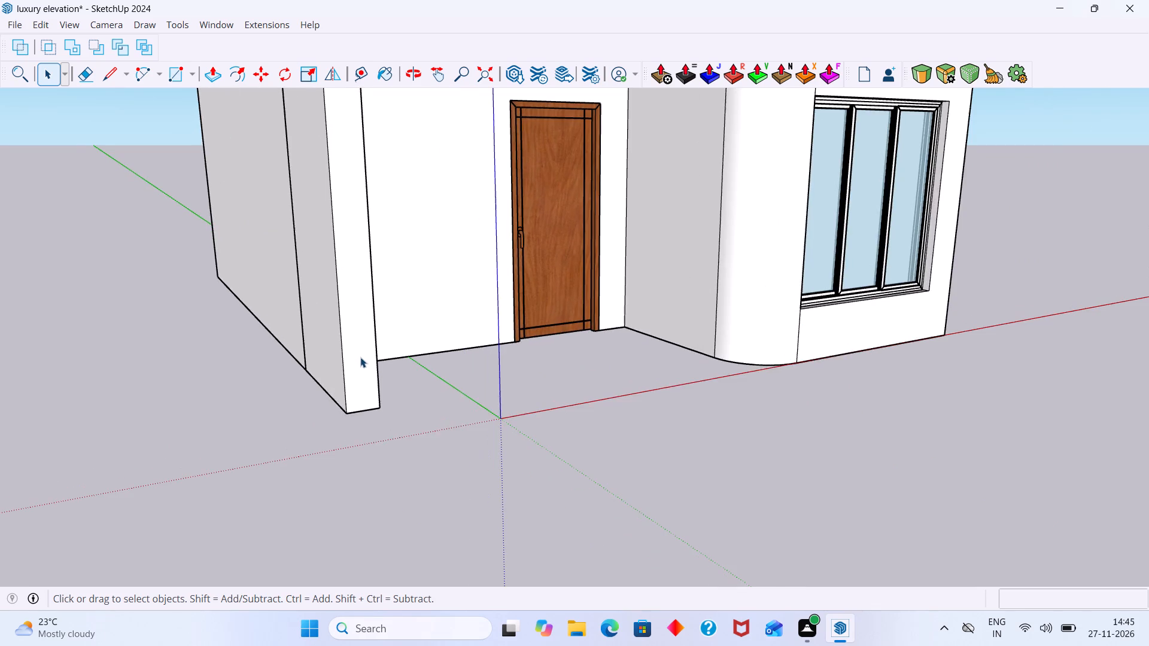
click(360, 357)
double_click(360, 356)
click(361, 358)
click(362, 358)
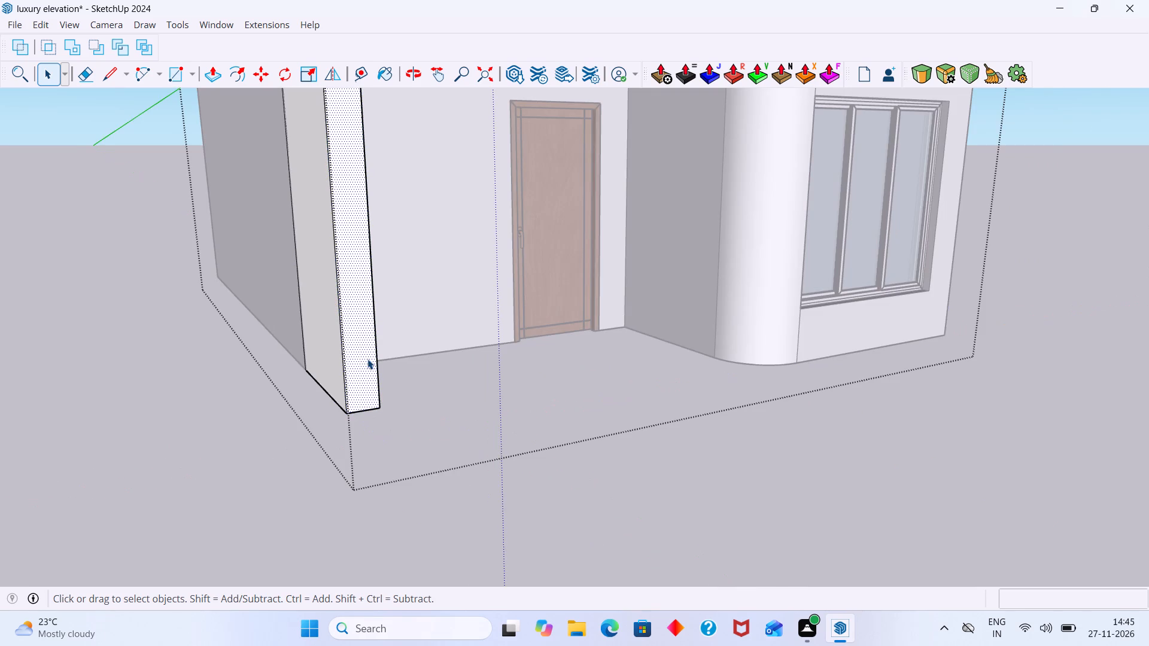
key(p)
click(367, 360)
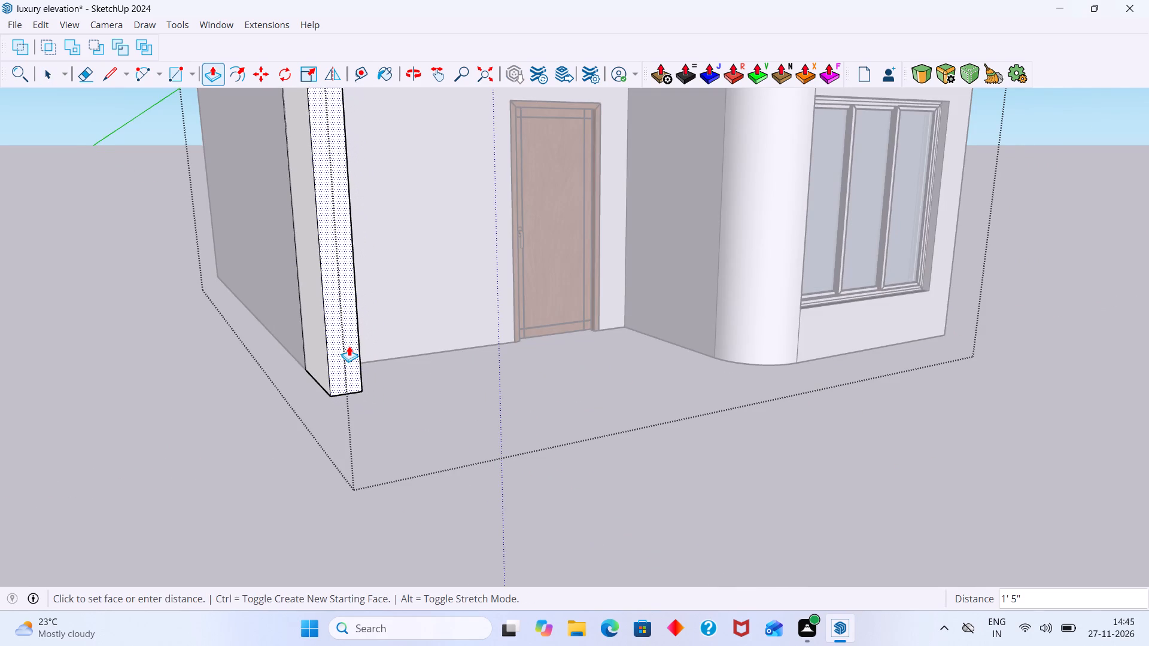
click(349, 346)
key(space)
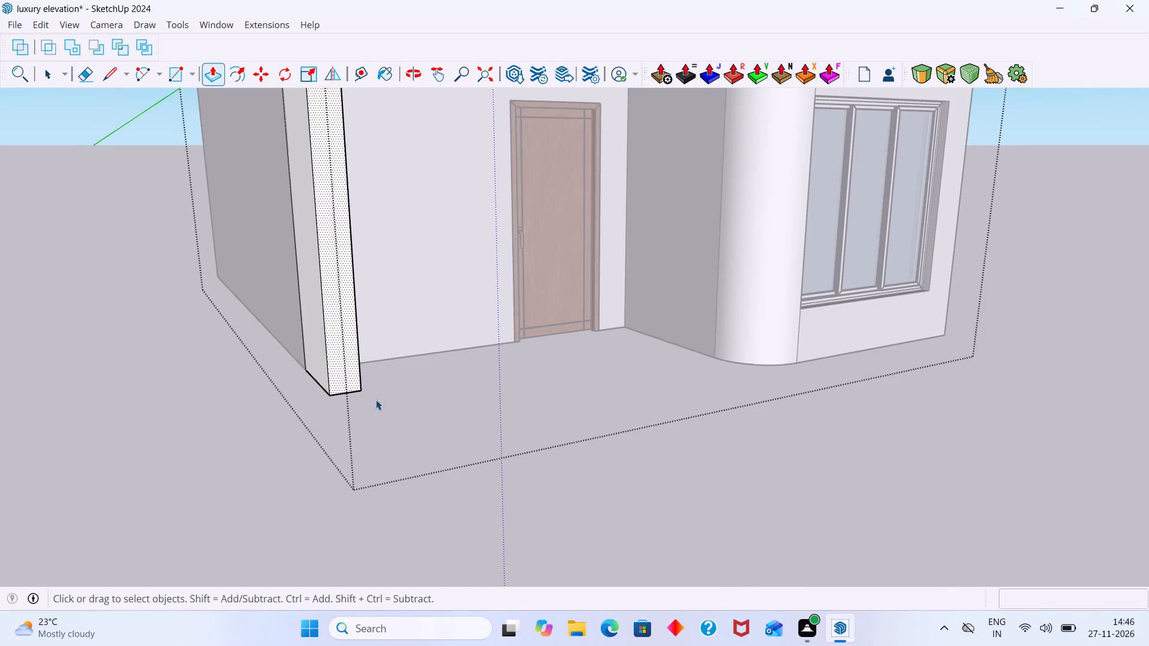
click(260, 512)
Compare the side wall, the small projecting box and the overall front with the house in the reference image.
scroll(280, 437, down, 19)
scroll(309, 237, up, 3)
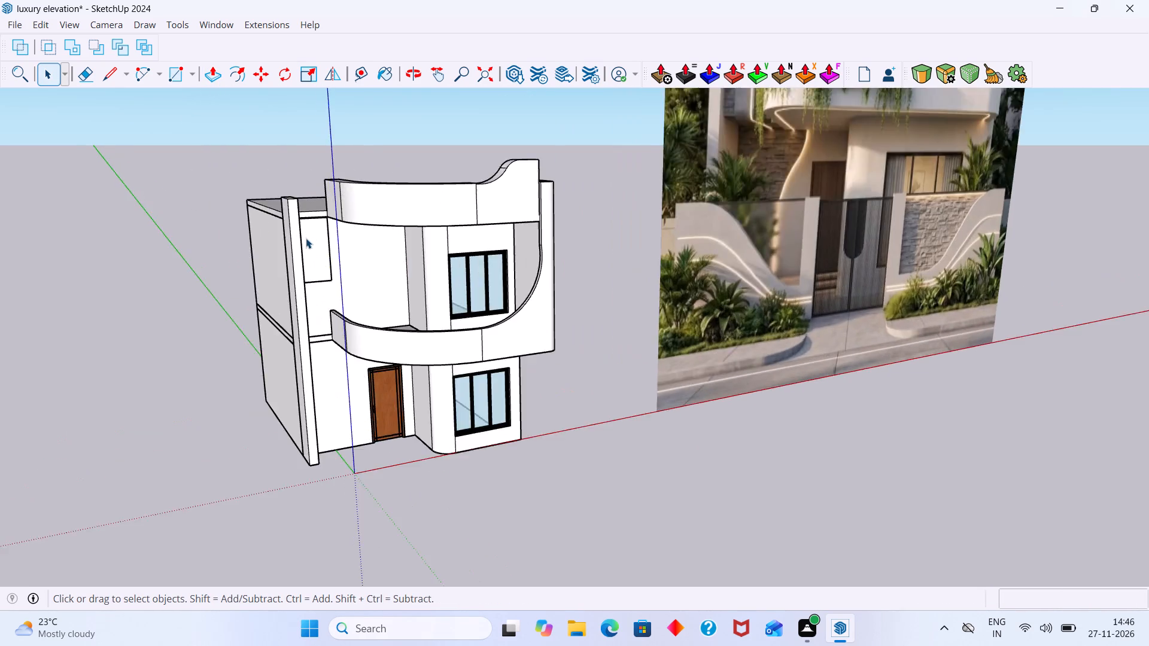
scroll(306, 238, up, 5)
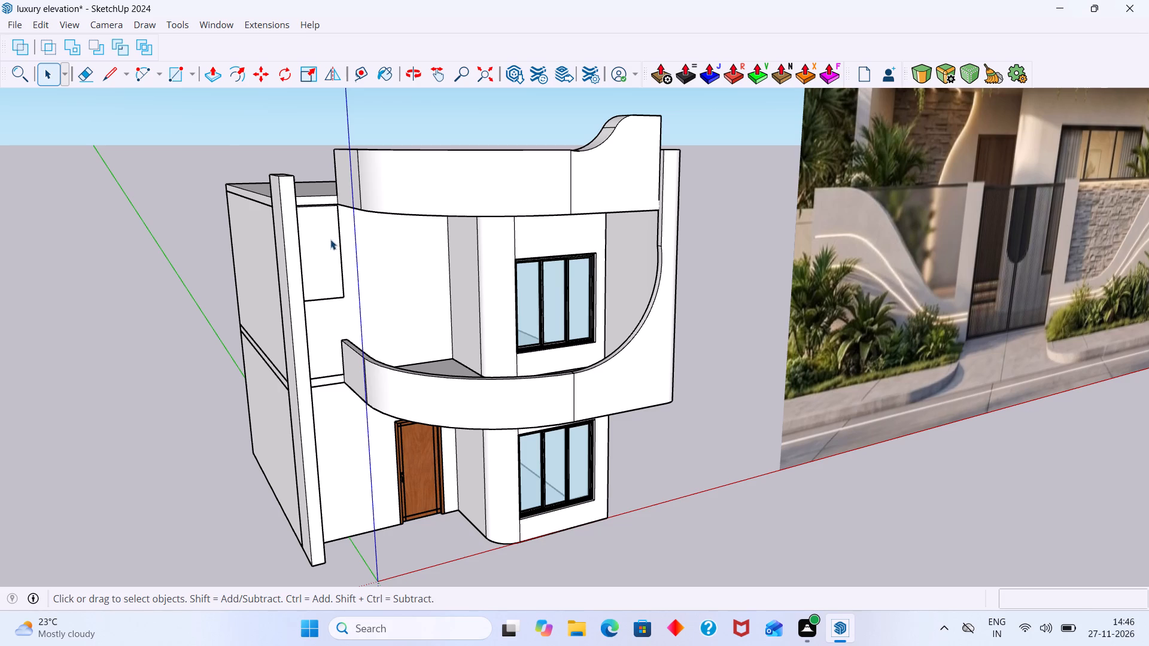
scroll(344, 239, down, 3)
scroll(344, 239, up, 1)
scroll(341, 239, down, 8)
scroll(282, 282, down, 17)
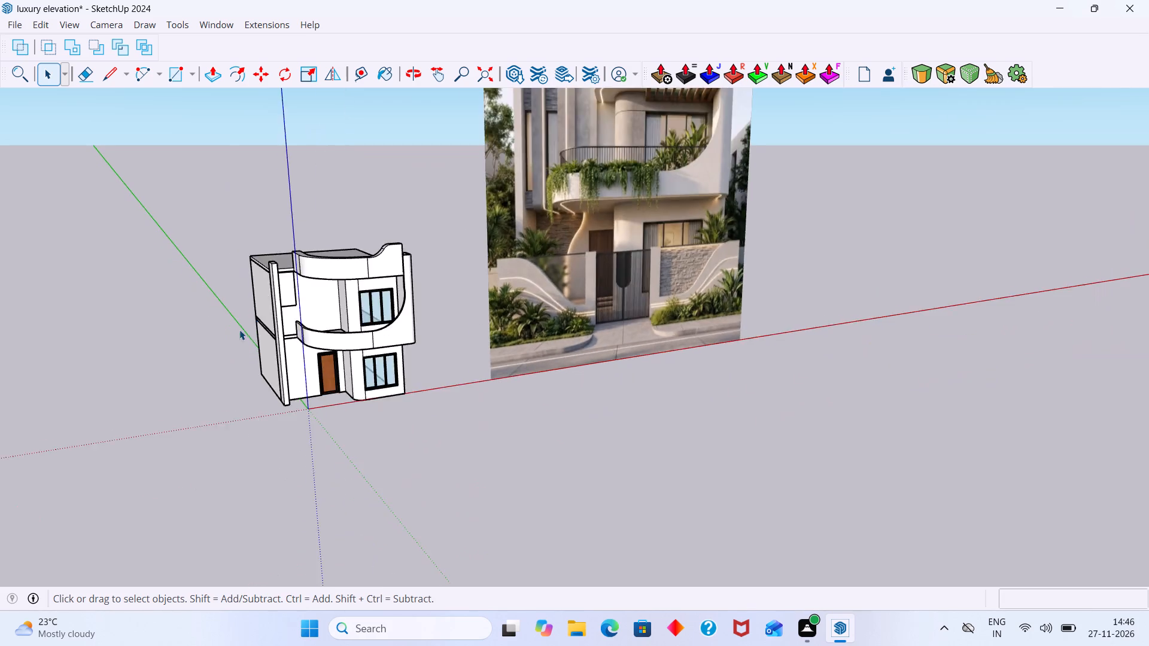
scroll(239, 330, down, 4)
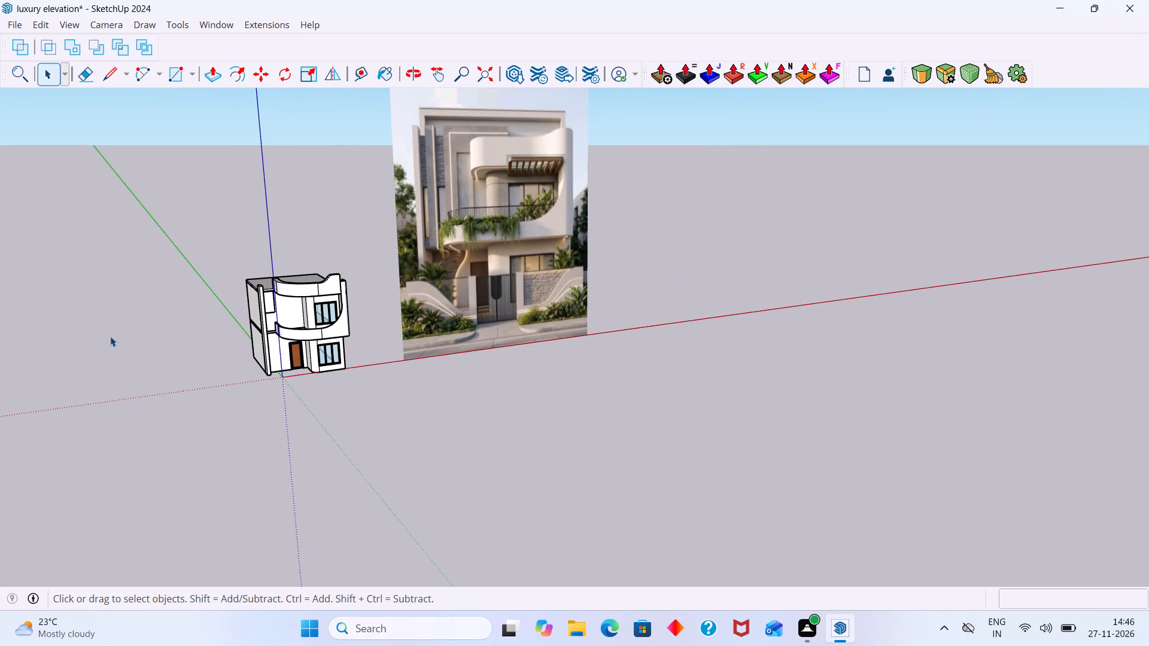
scroll(113, 322, up, 2)
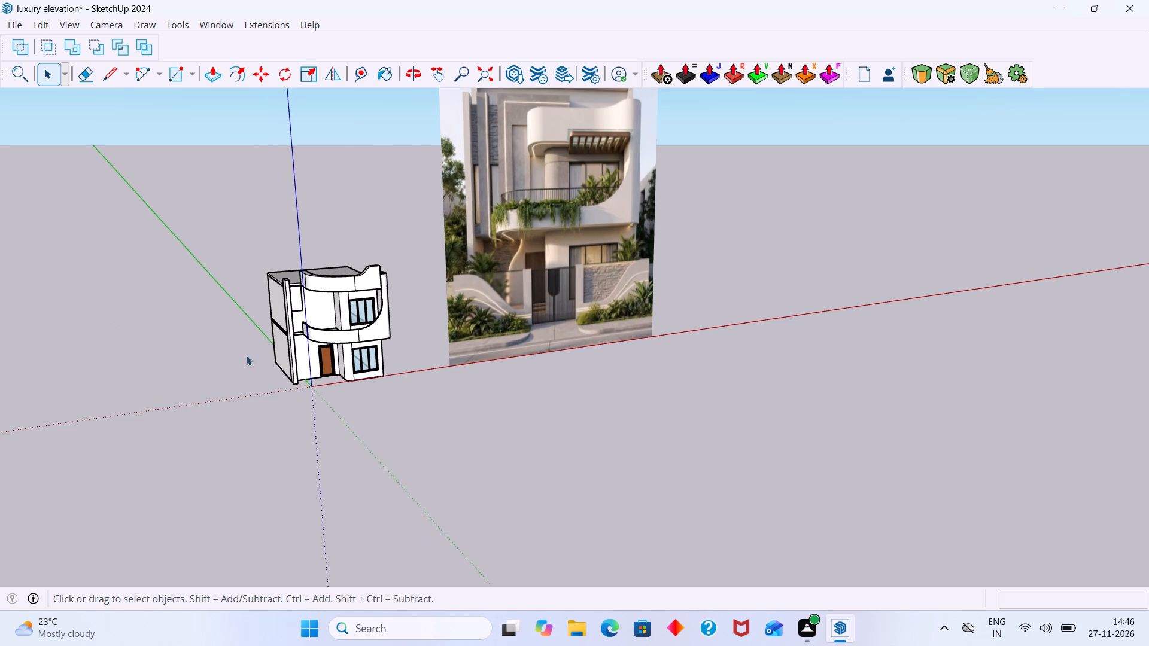
middle_drag(357, 330, 290, 318)
scroll(305, 328, up, 2)
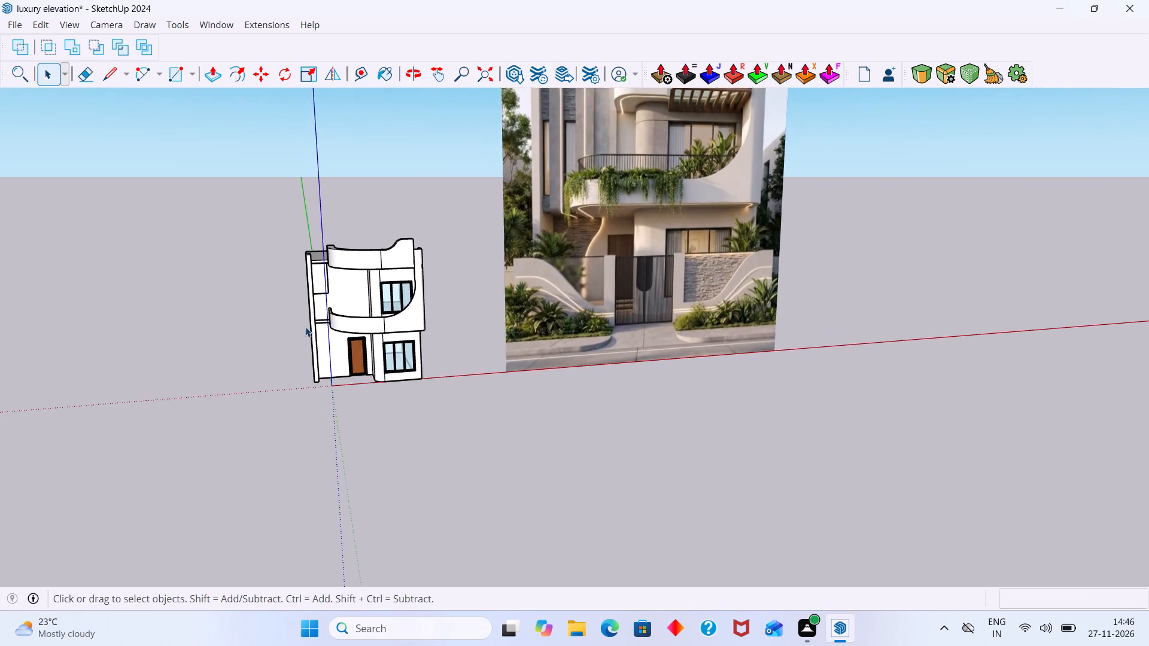
scroll(305, 327, up, 3)
scroll(309, 327, down, 12)
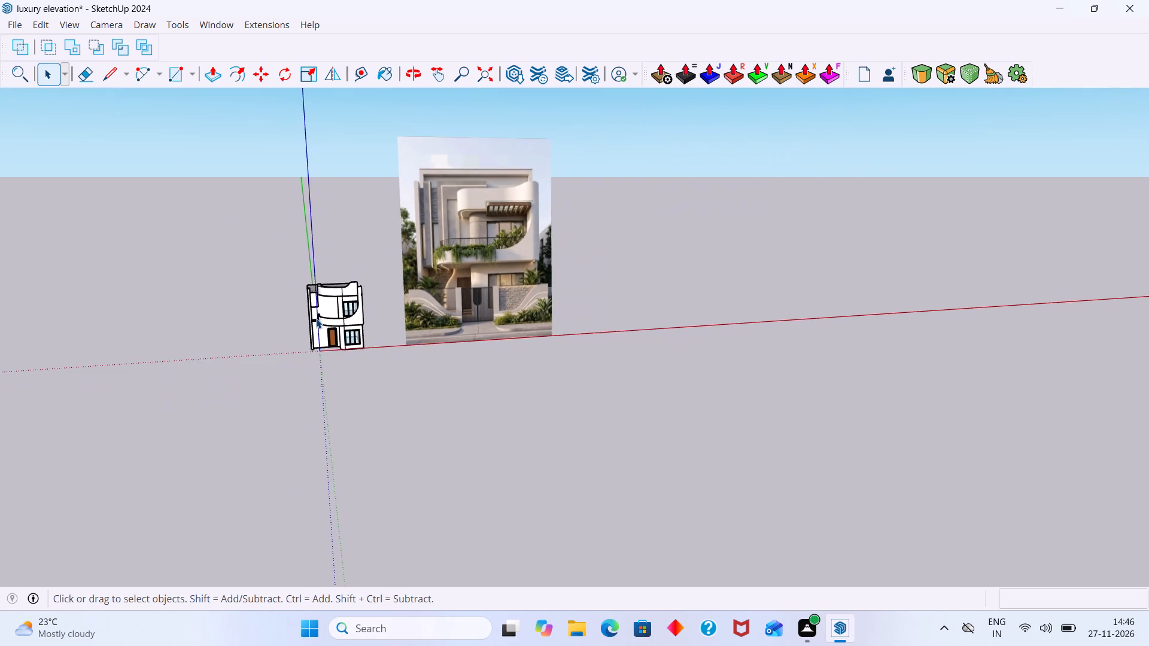
shift+middle_drag(340, 303, 251, 331)
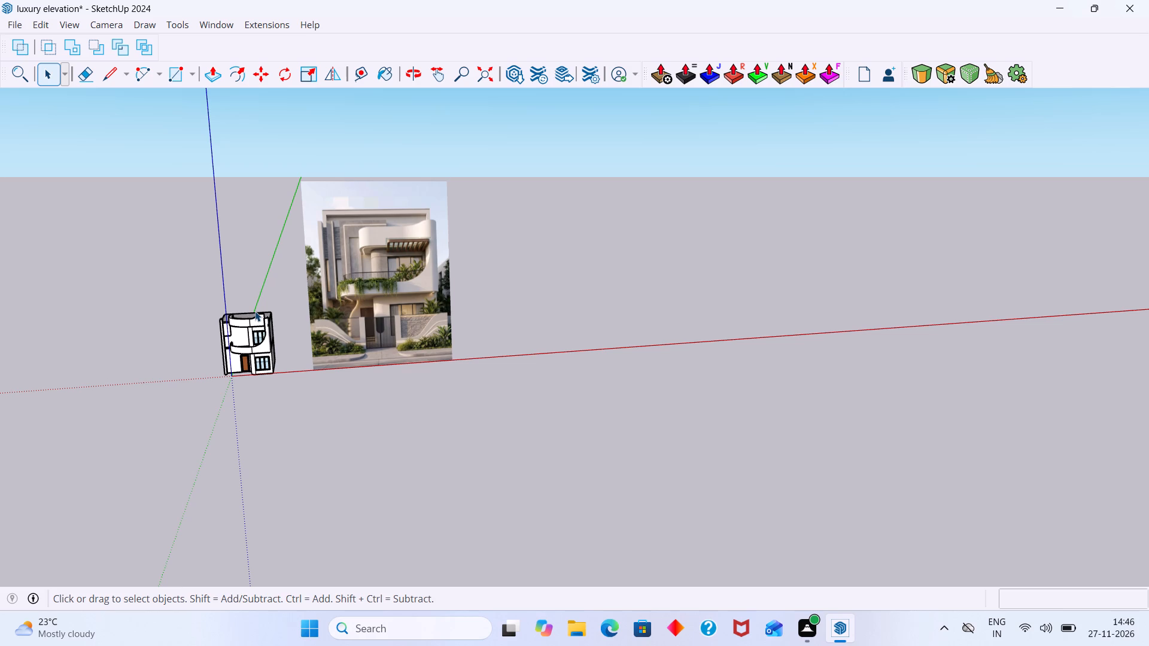
Compare the side wall and projecting box on the recessed upper-floor wall with the house in the reference image.
scroll(246, 317, up, 9)
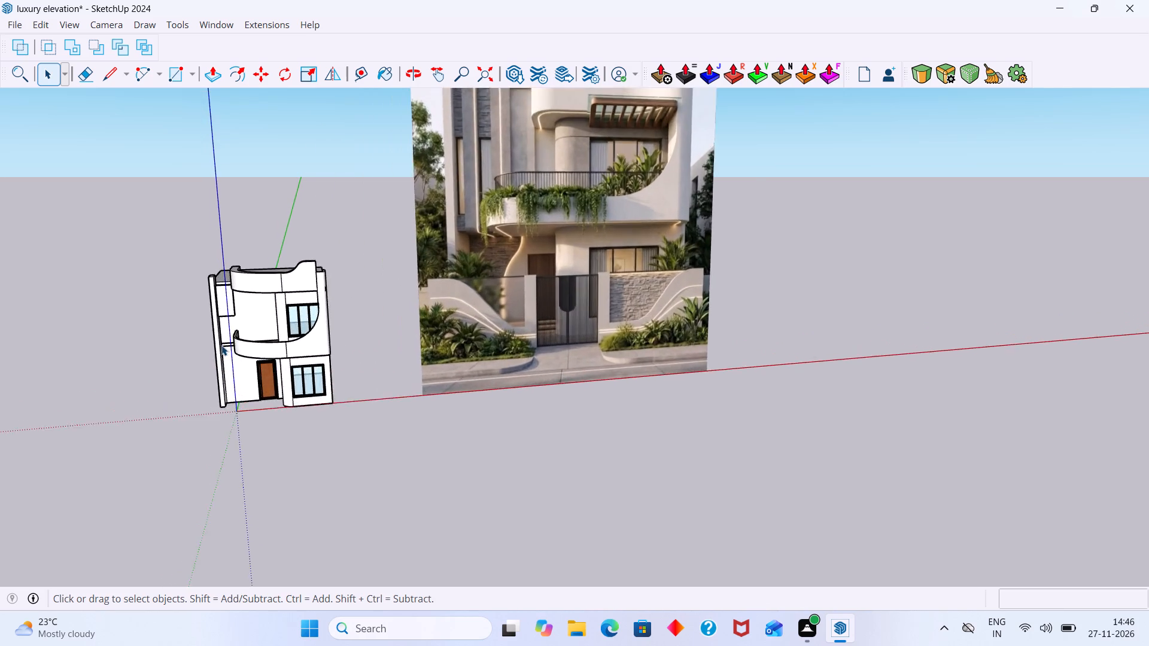
scroll(221, 345, up, 5)
scroll(224, 342, down, 11)
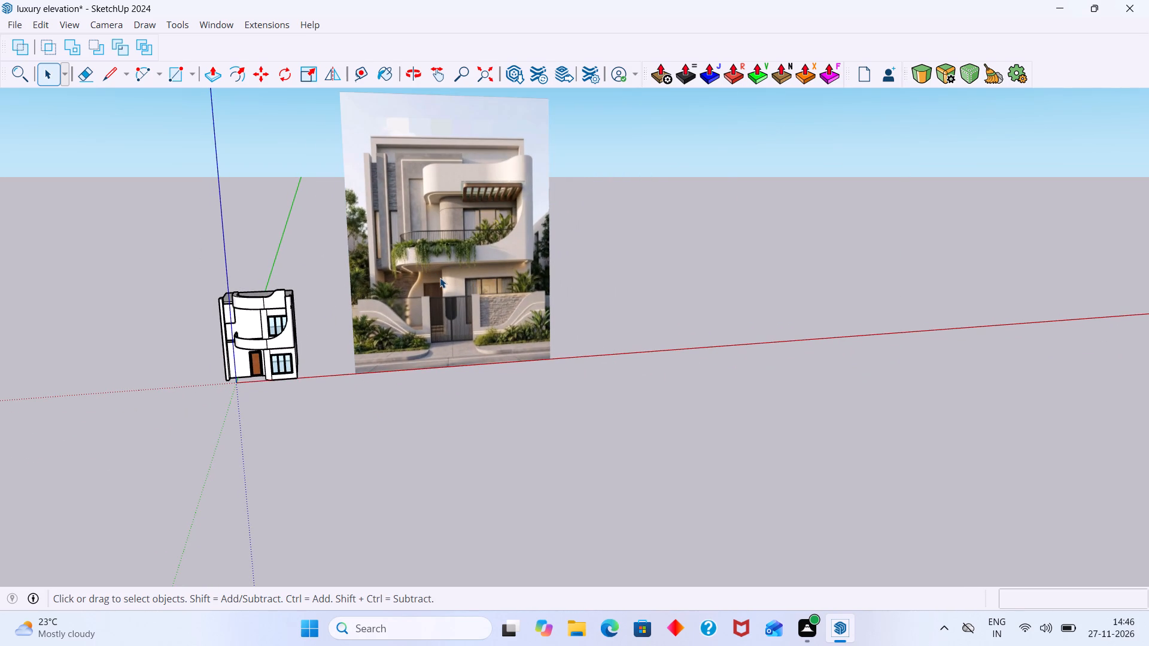
middle_drag(460, 261, 566, 262)
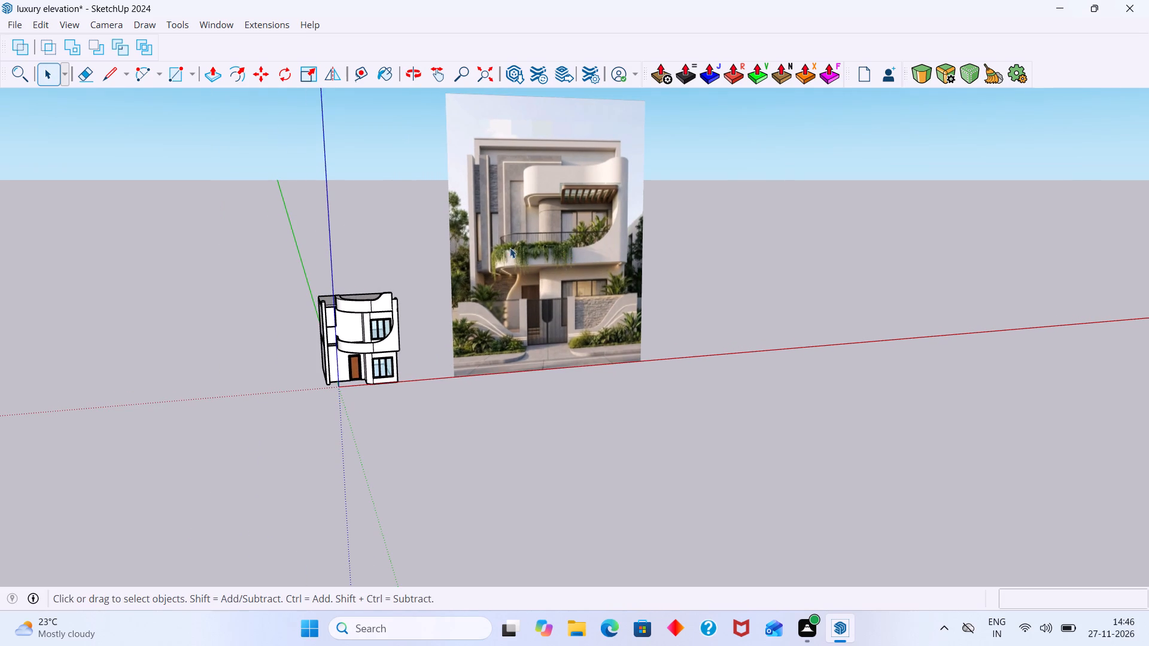
scroll(480, 221, up, 2)
middle_drag(320, 340, 253, 348)
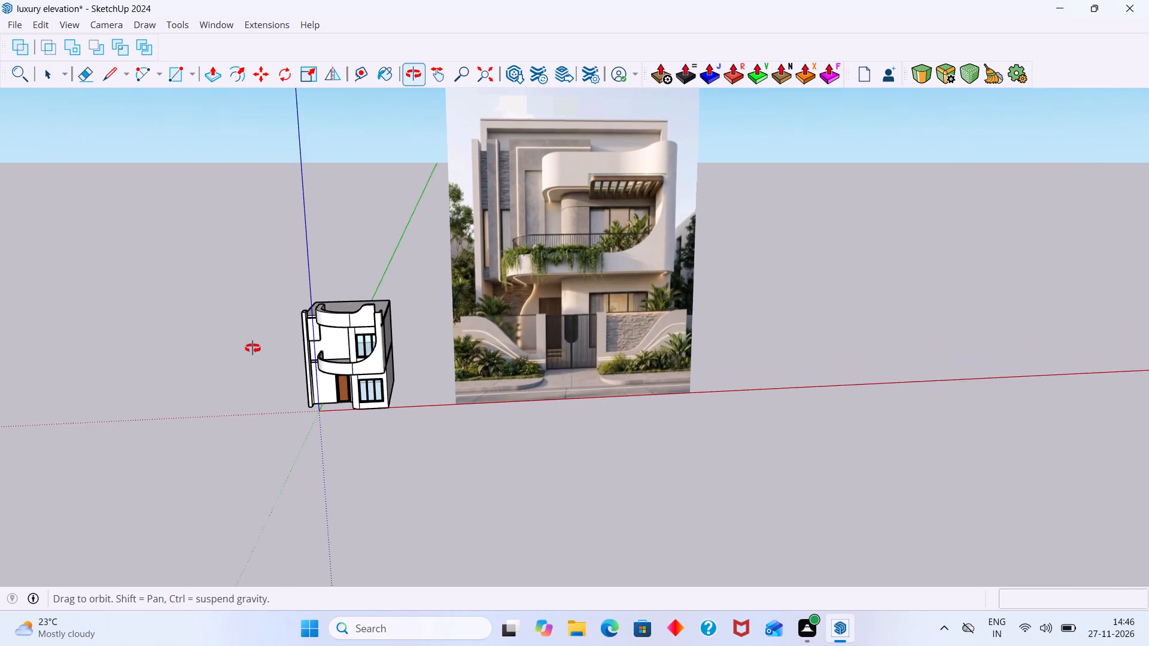
middle_drag(253, 348, 184, 354)
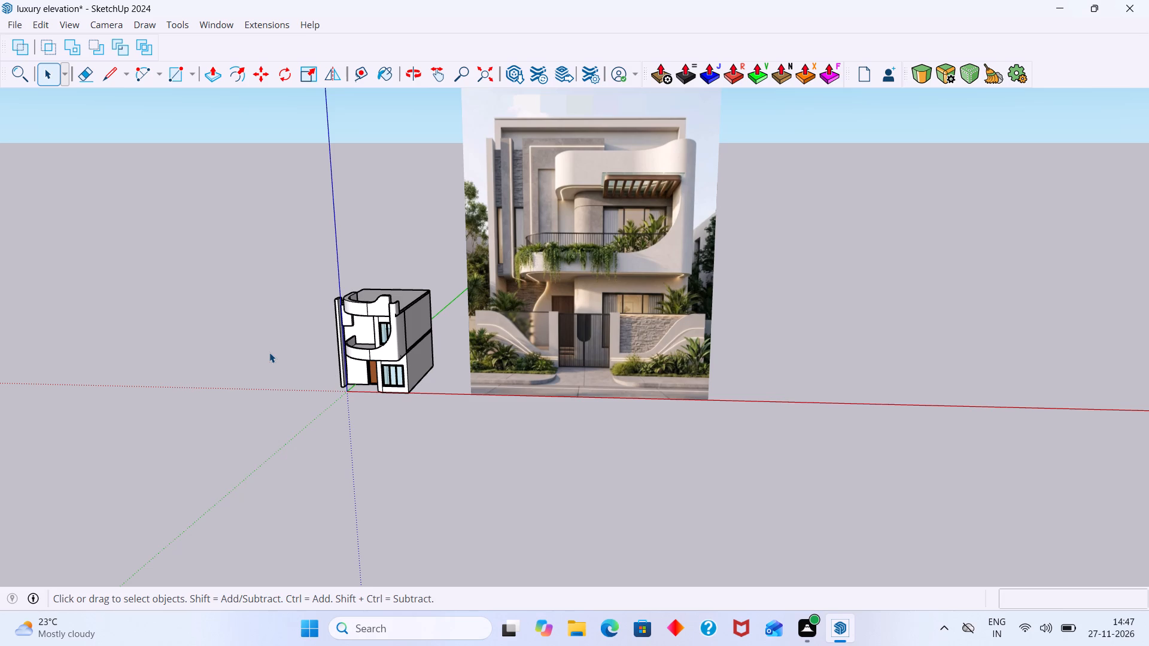
scroll(314, 362, up, 3)
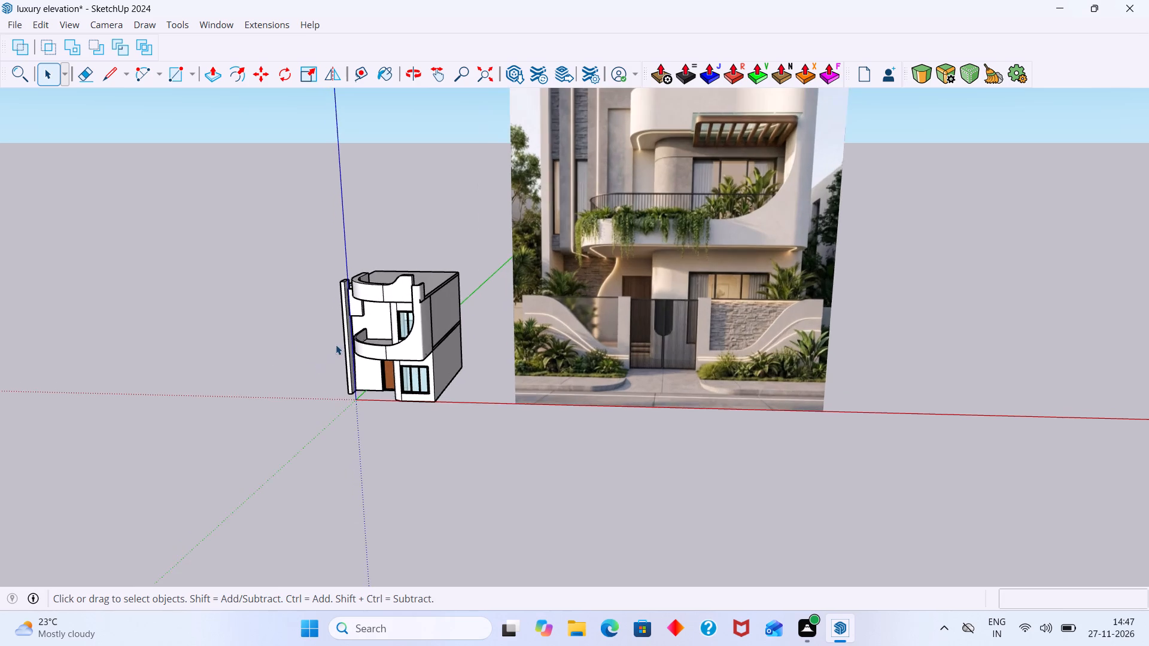
middle_drag(336, 345, 424, 326)
scroll(424, 326, down, 3)
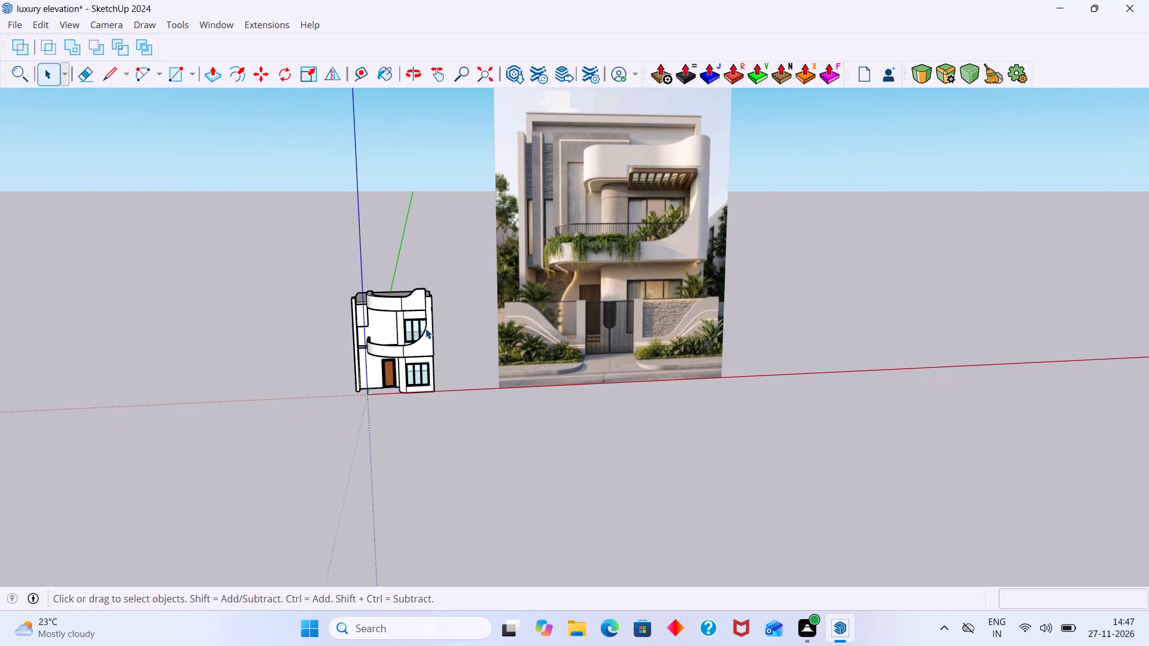
middle_drag(427, 330, 421, 374)
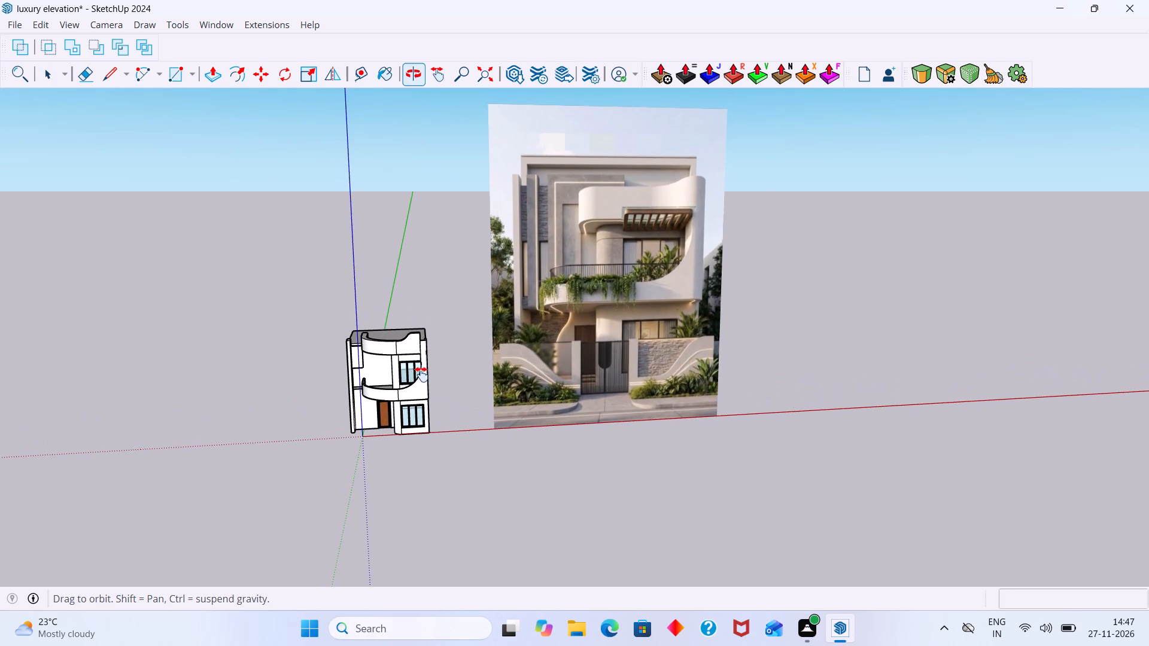
middle_drag(421, 374, 421, 376)
scroll(413, 373, up, 3)
scroll(320, 355, up, 1)
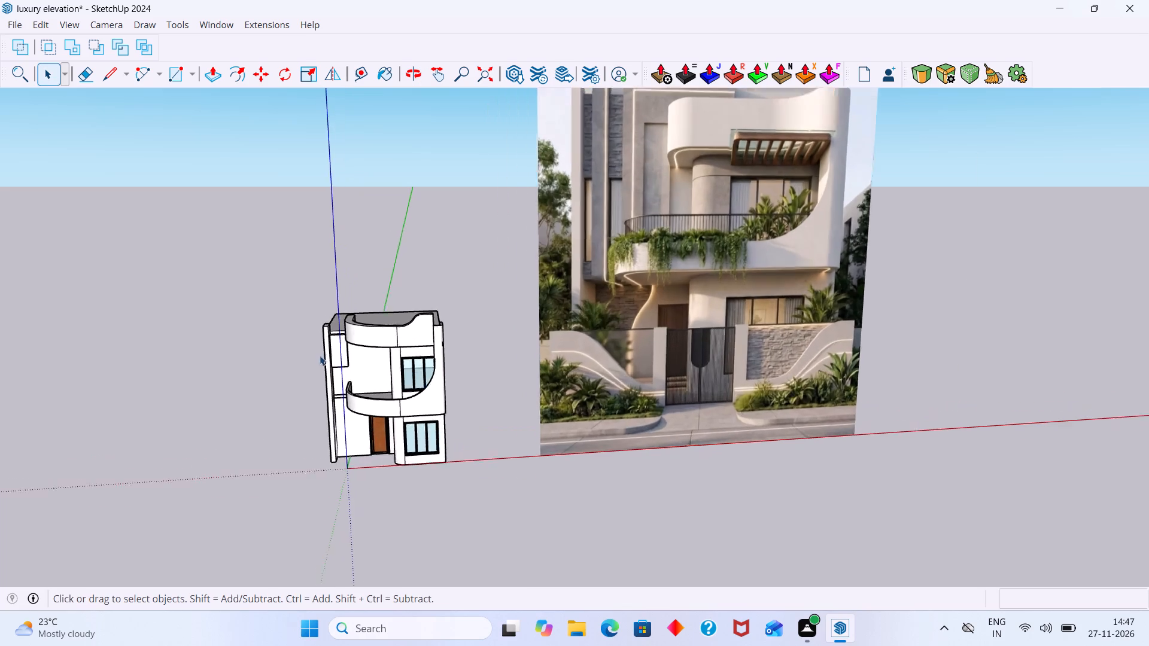
scroll(320, 355, up, 18)
scroll(341, 348, down, 3)
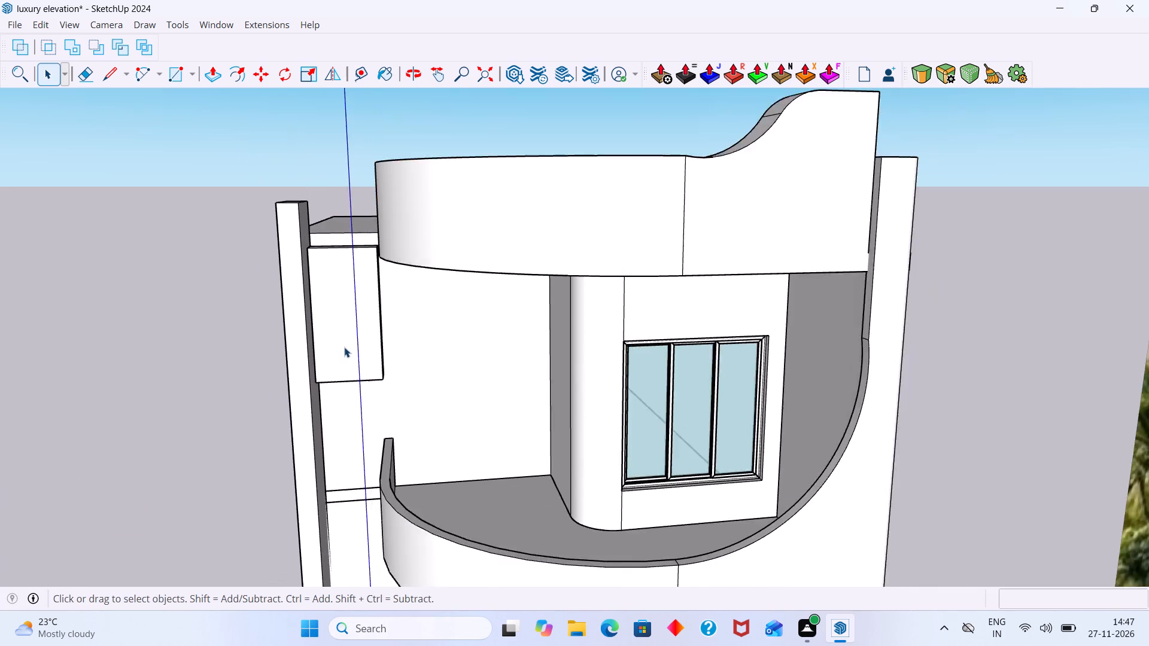
scroll(344, 347, down, 18)
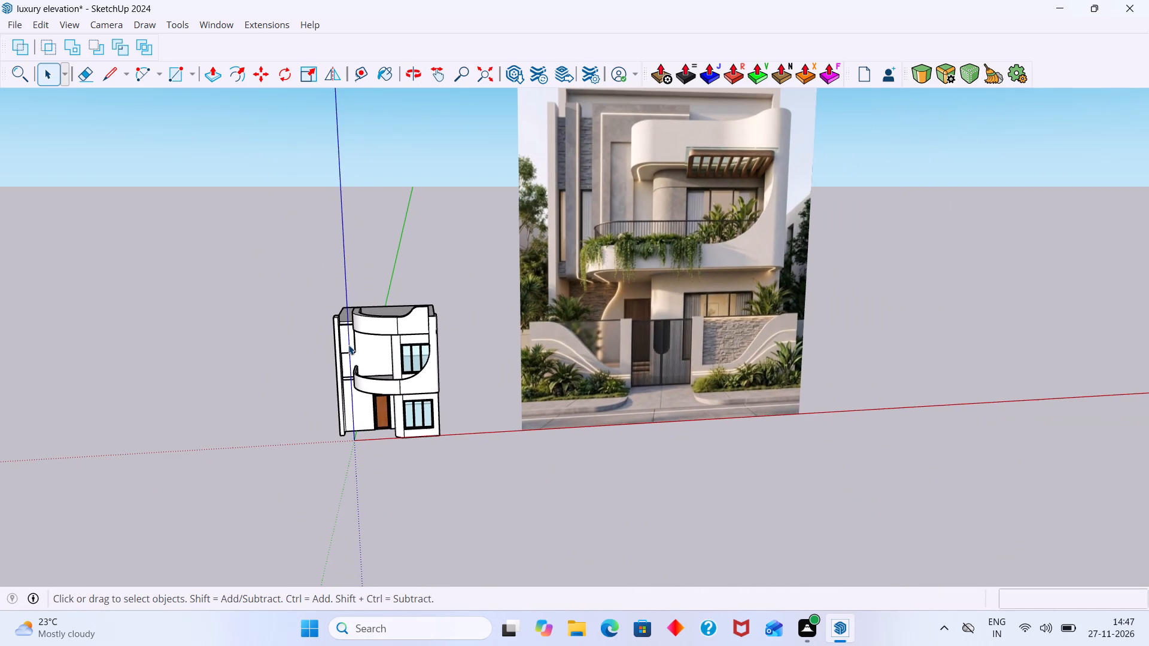
scroll(348, 342, up, 5)
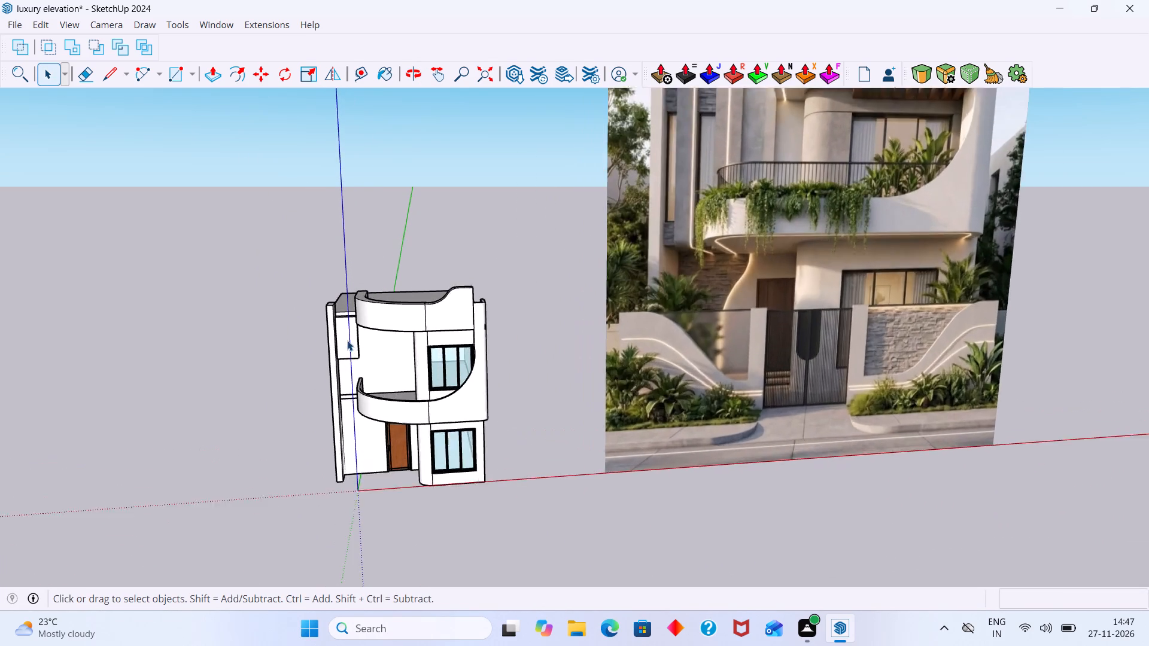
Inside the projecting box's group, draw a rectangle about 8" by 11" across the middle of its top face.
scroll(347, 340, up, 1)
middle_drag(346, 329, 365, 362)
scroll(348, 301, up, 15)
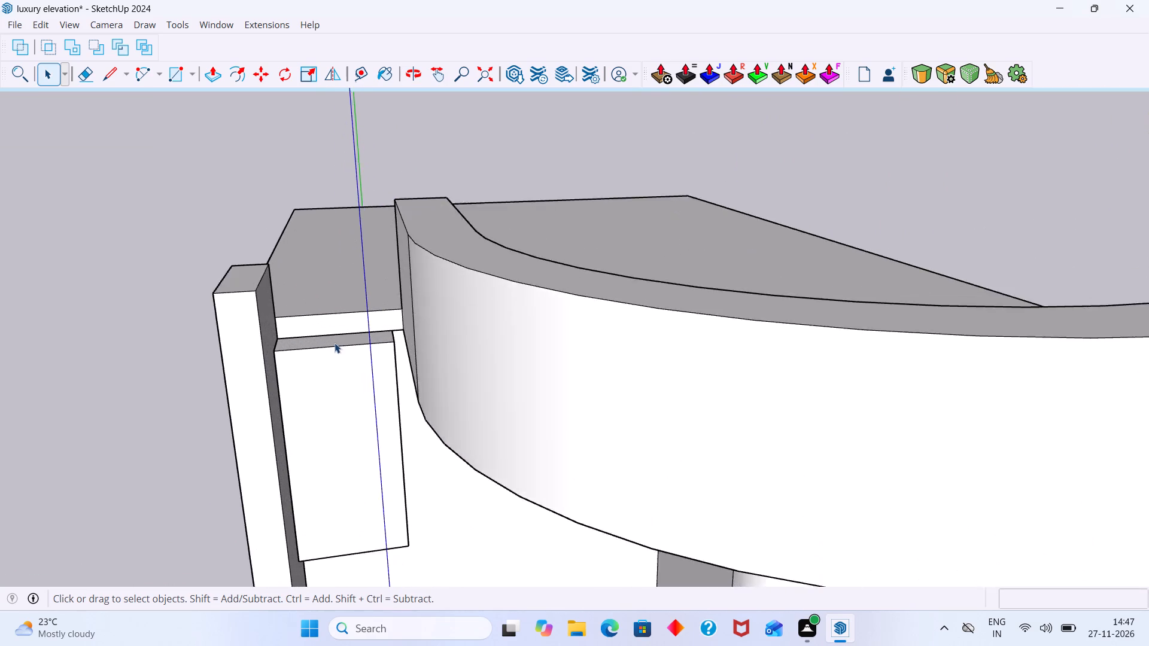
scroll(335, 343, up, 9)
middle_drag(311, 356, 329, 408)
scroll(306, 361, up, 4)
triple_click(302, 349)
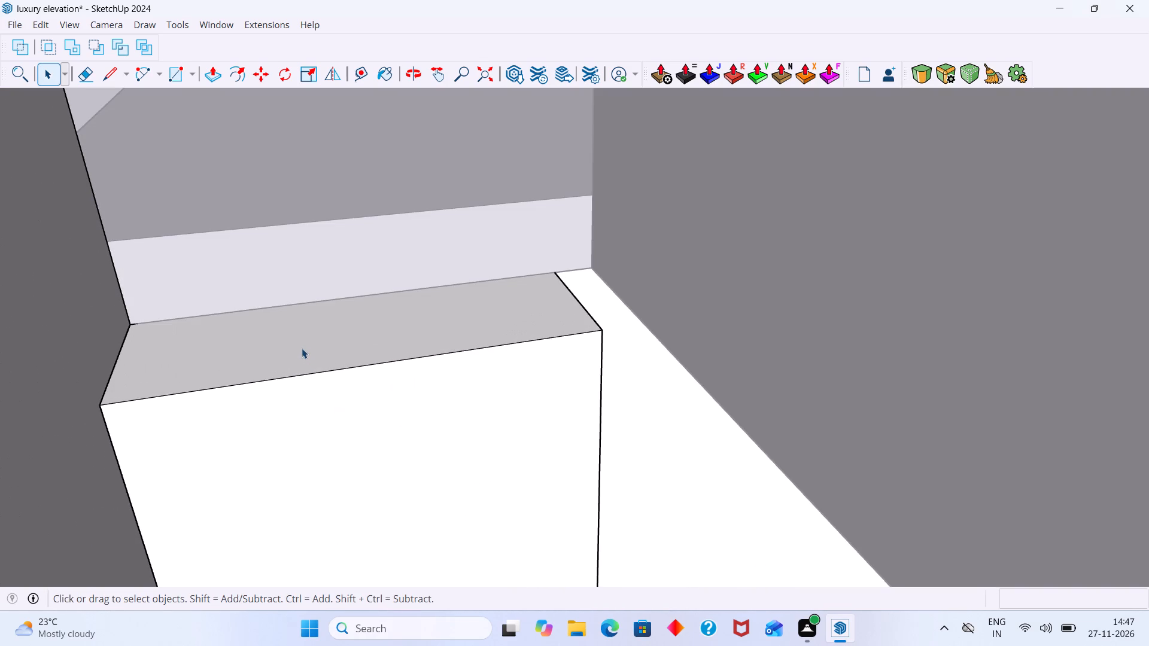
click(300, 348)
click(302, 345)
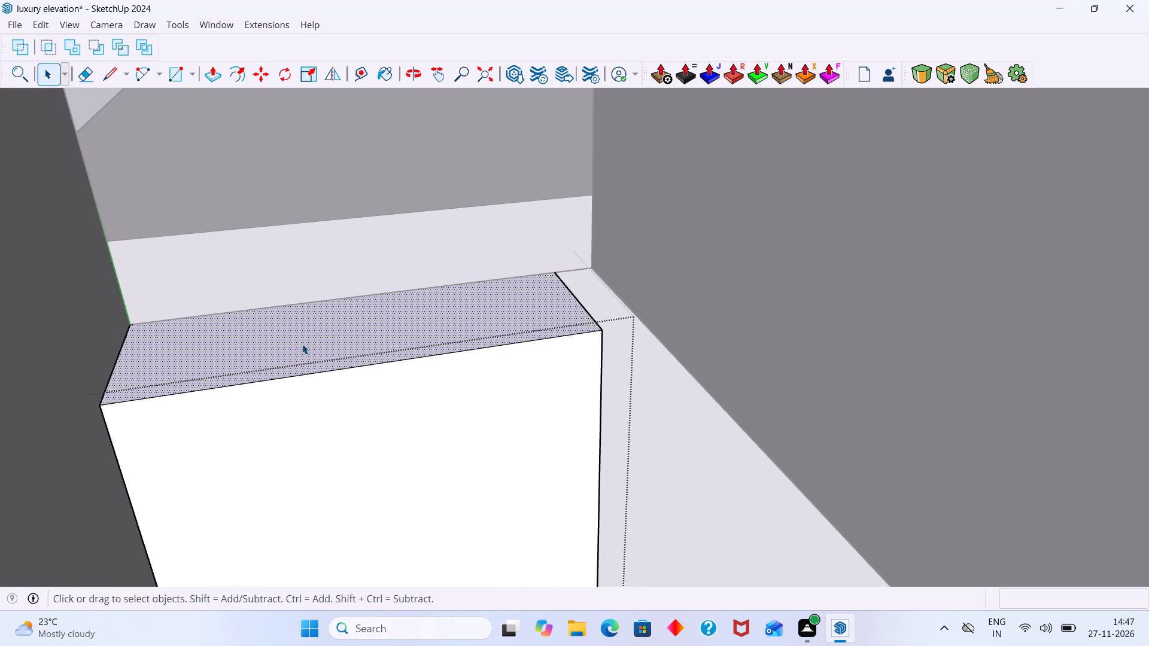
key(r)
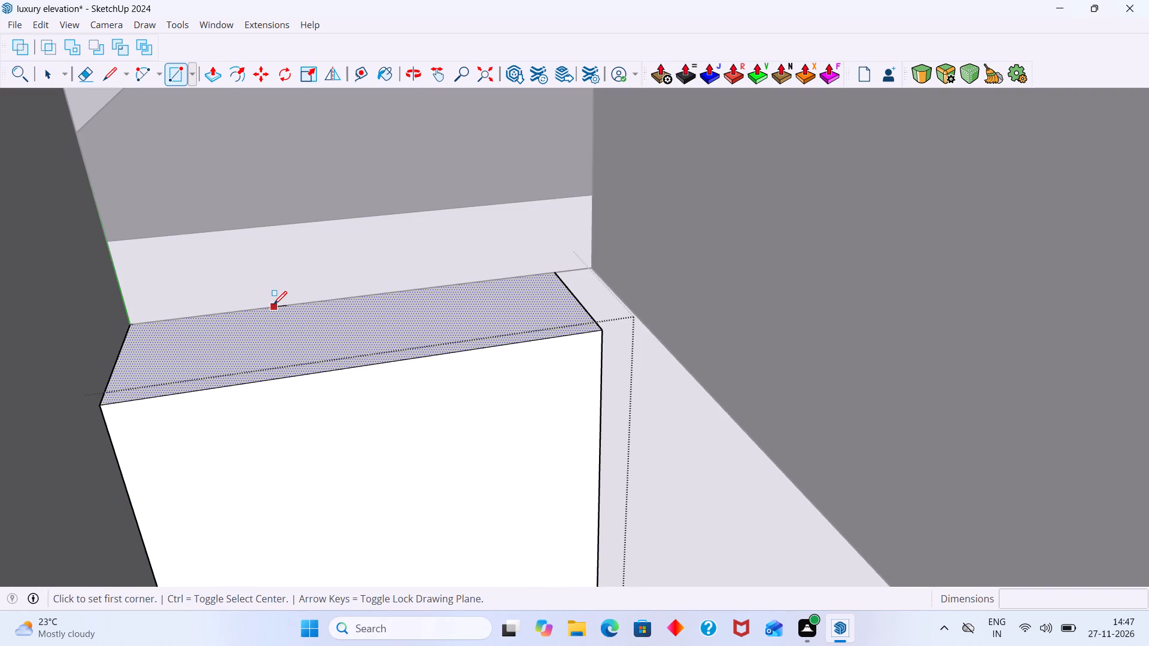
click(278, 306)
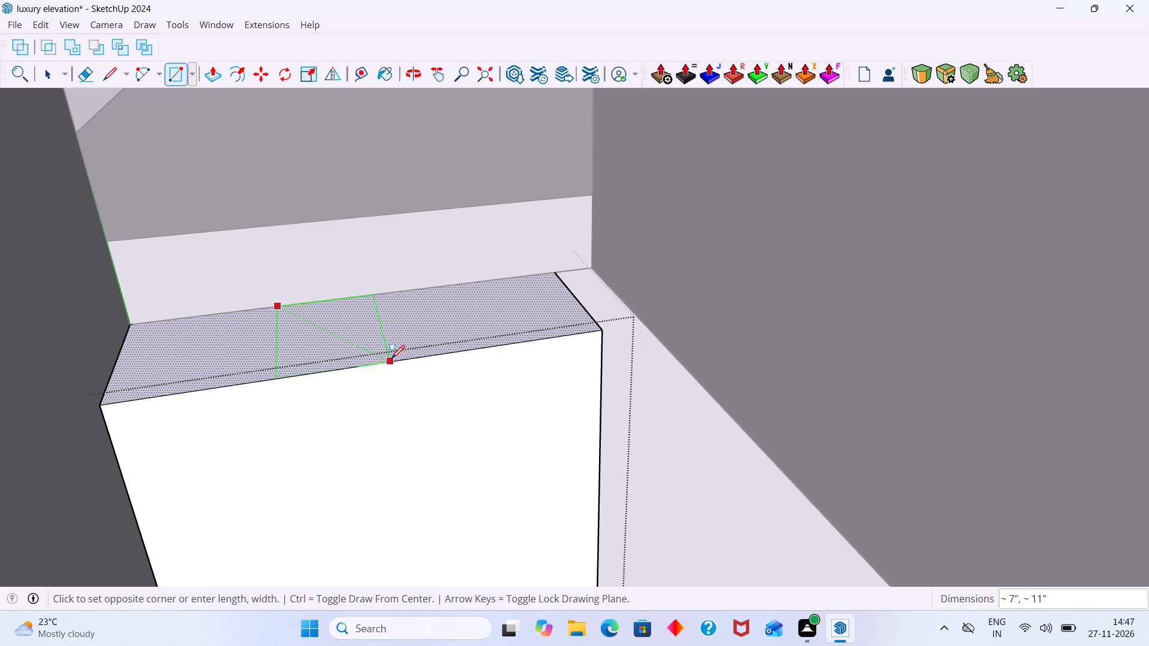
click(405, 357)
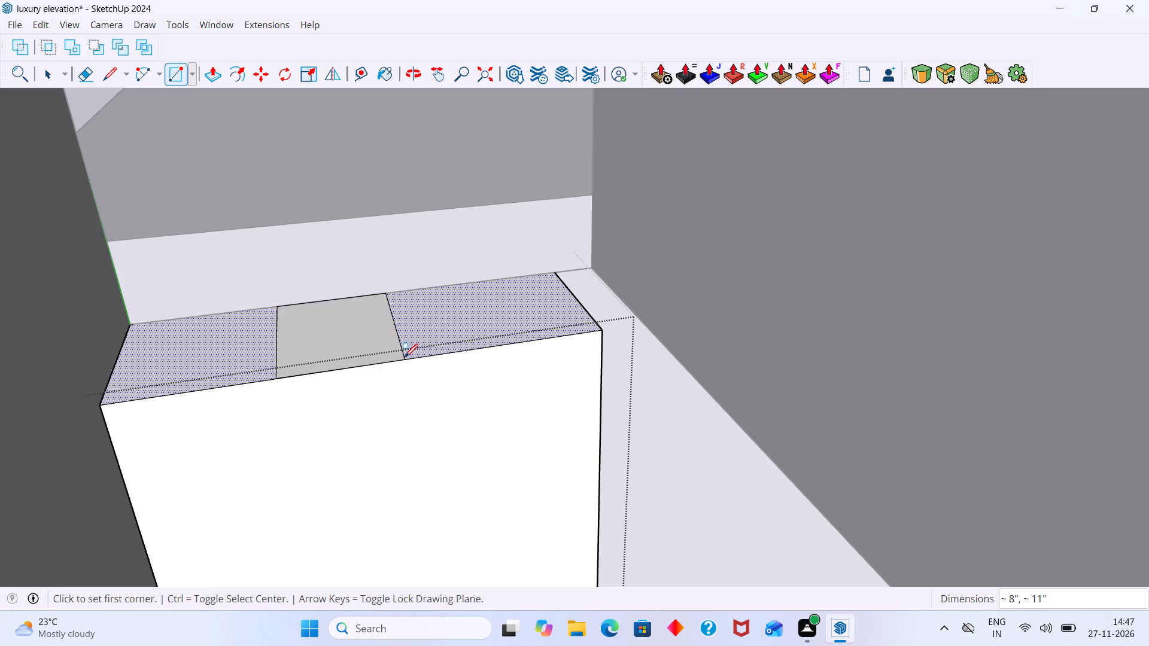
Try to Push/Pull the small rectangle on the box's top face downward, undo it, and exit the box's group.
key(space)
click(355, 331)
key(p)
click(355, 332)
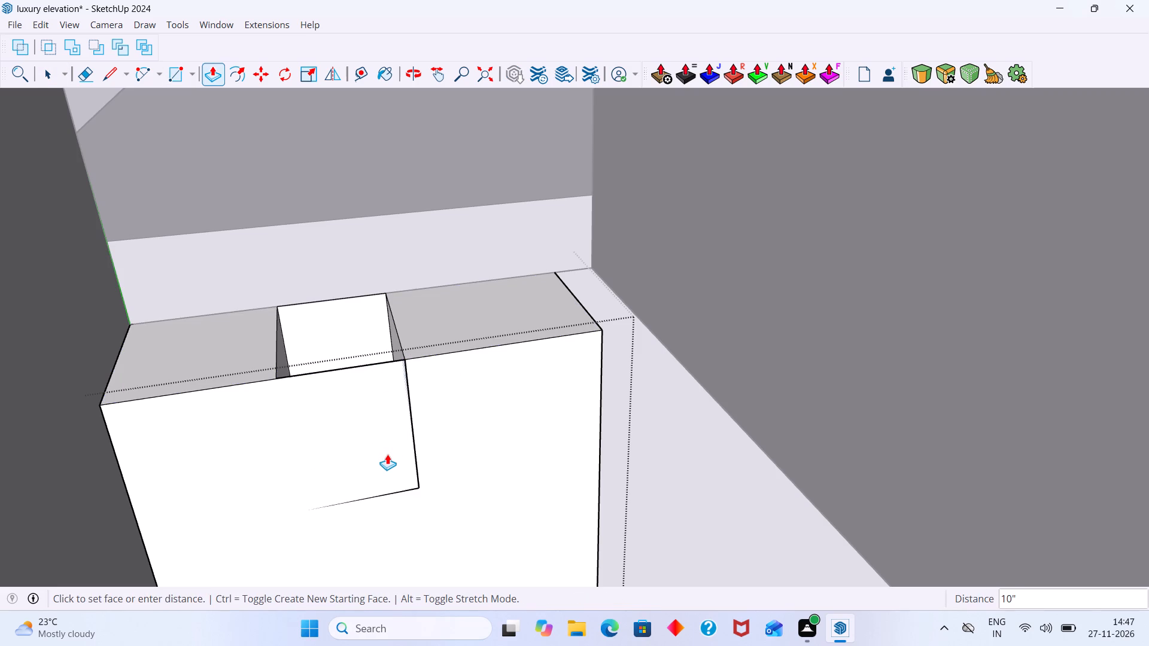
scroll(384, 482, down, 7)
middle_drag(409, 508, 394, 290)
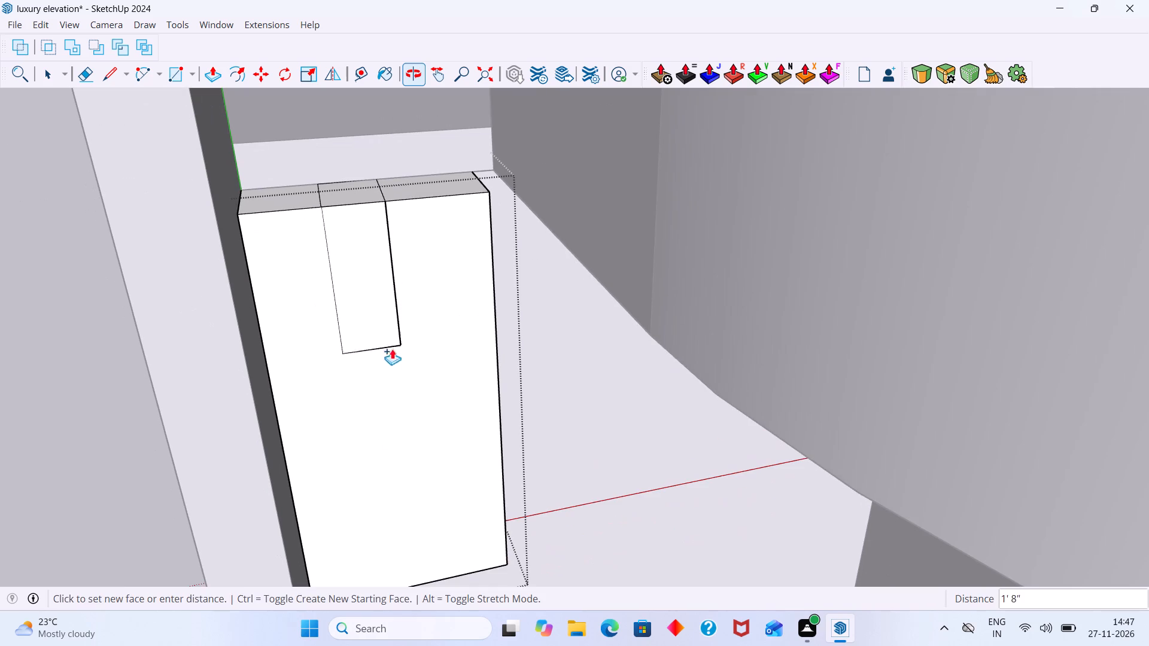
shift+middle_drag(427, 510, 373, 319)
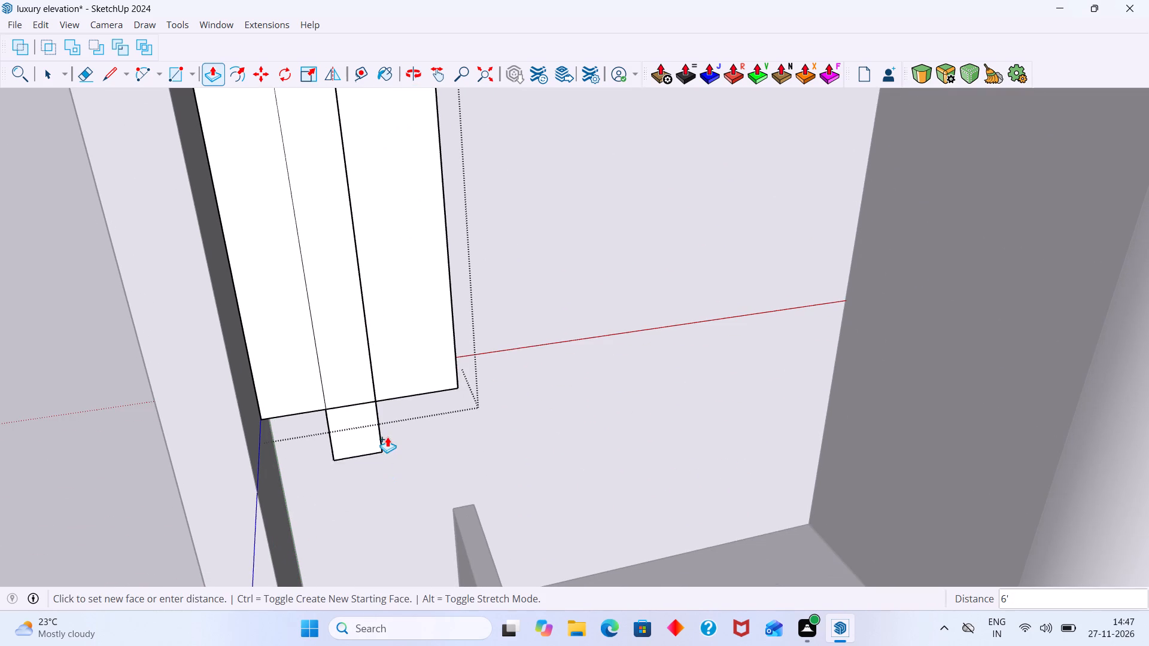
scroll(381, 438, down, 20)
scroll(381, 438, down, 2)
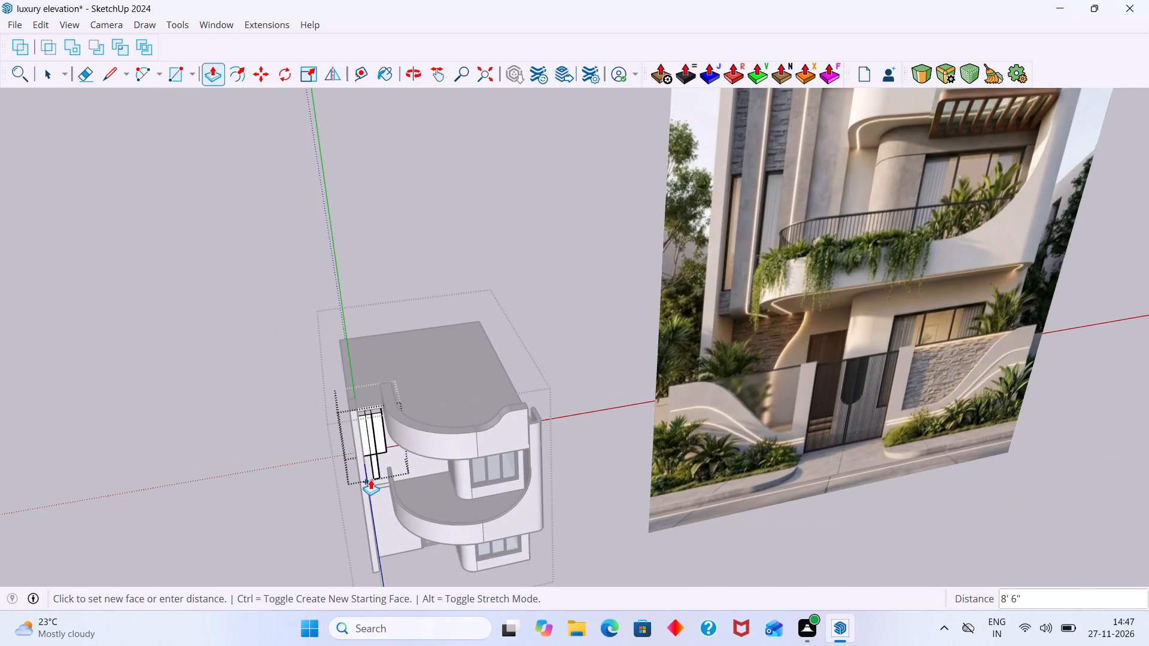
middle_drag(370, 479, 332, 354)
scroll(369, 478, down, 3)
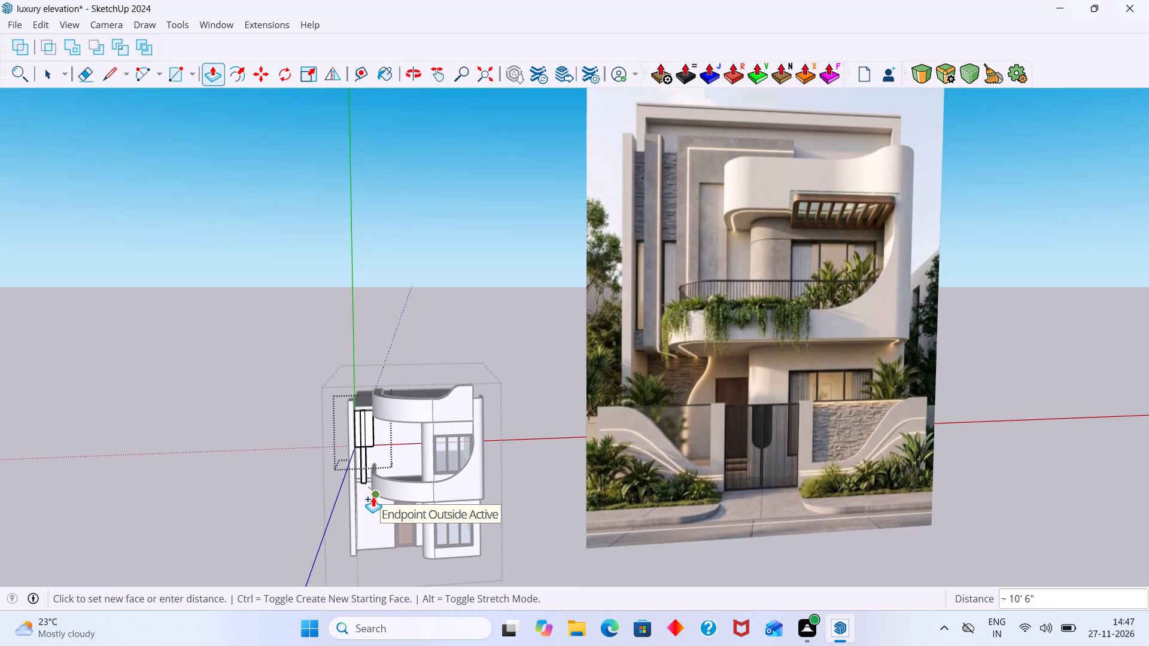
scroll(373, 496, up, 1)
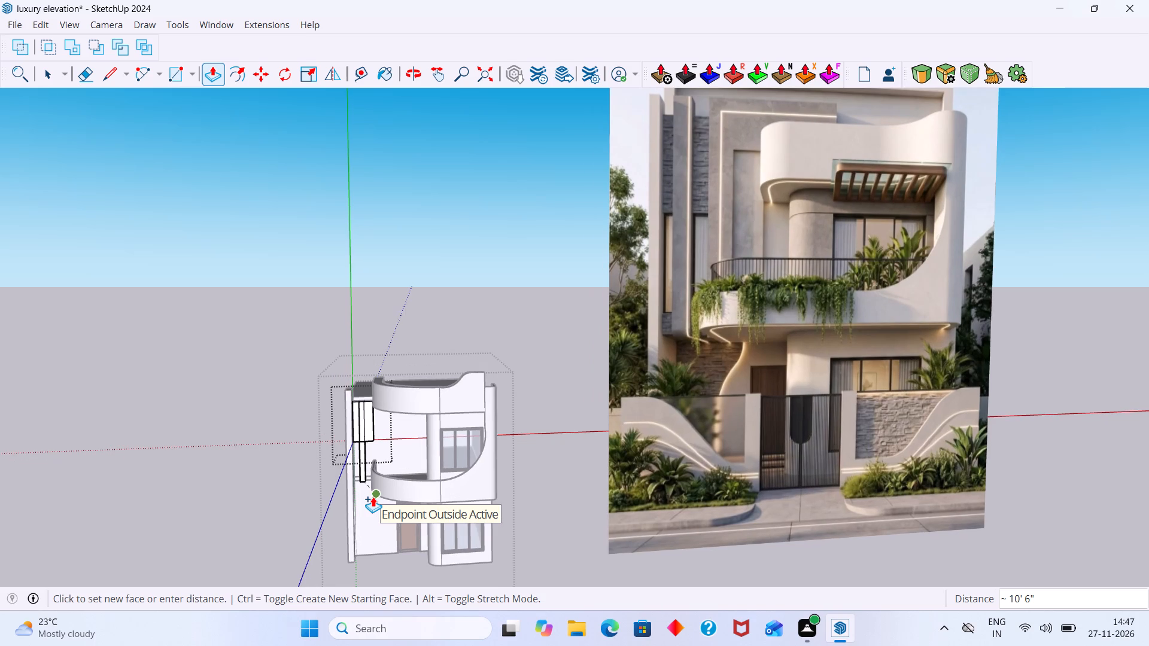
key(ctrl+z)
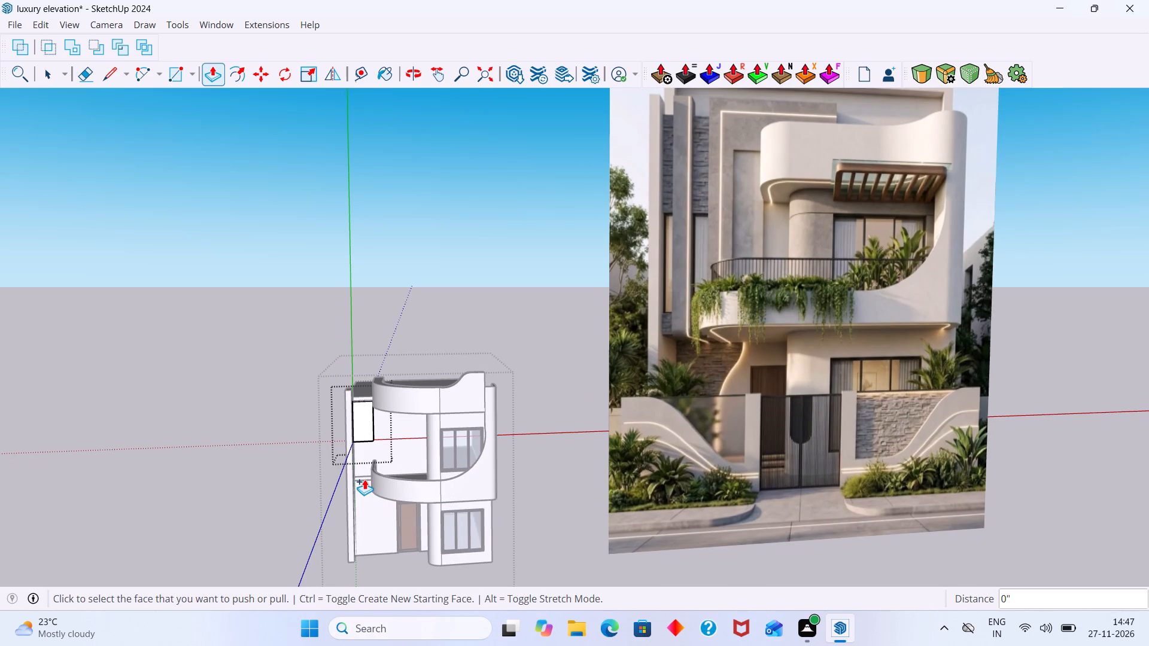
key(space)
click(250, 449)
Inside the box's group, Push/Pull its bottom face down about 5' 3" to the curved balcony's lower edge, and exit that group.
scroll(390, 422, up, 13)
middle_drag(378, 459, 379, 341)
scroll(319, 480, up, 5)
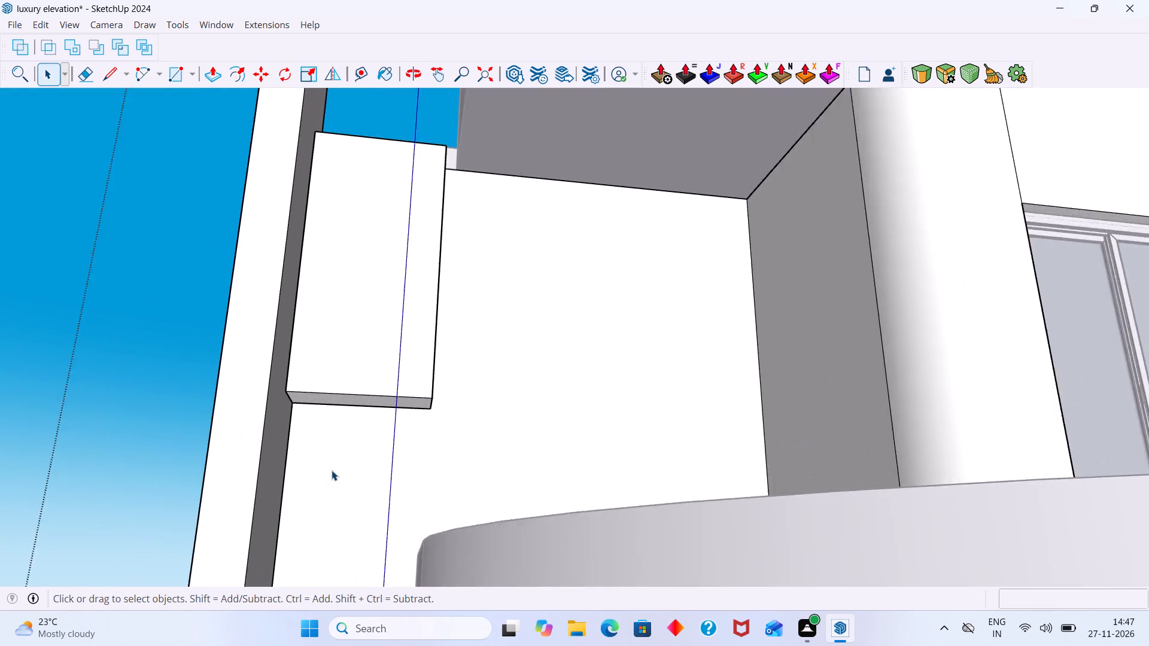
scroll(332, 470, up, 4)
scroll(333, 458, down, 20)
scroll(333, 458, down, 10)
middle_drag(351, 457, 352, 470)
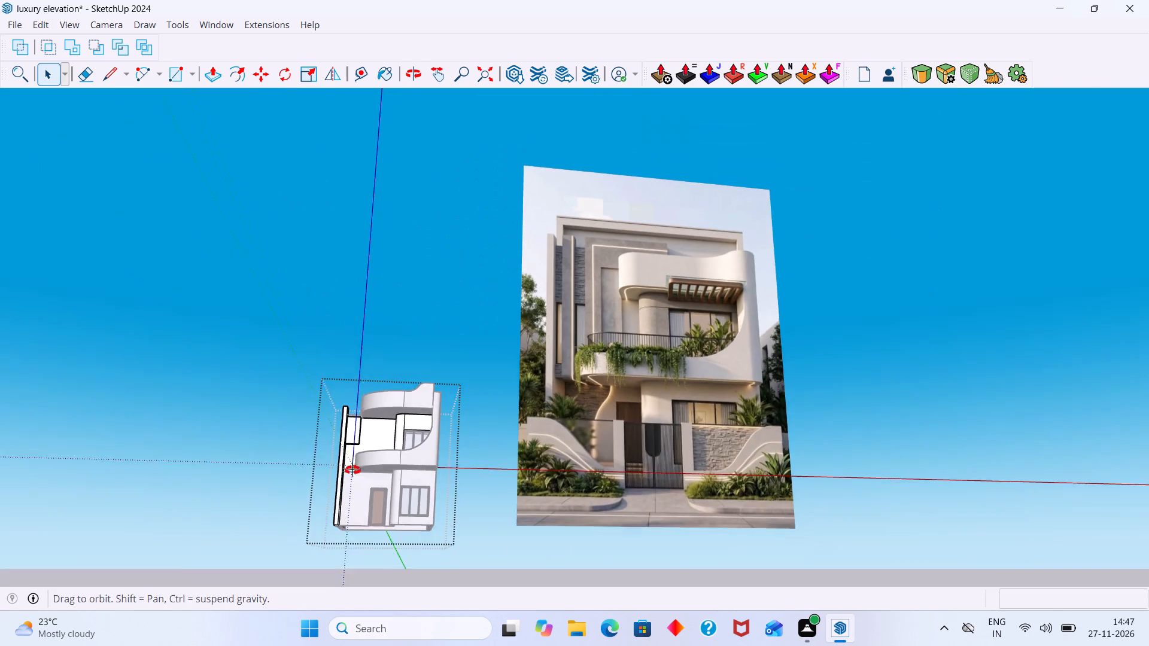
middle_drag(352, 470, 352, 489)
scroll(352, 473, up, 20)
scroll(352, 473, up, 7)
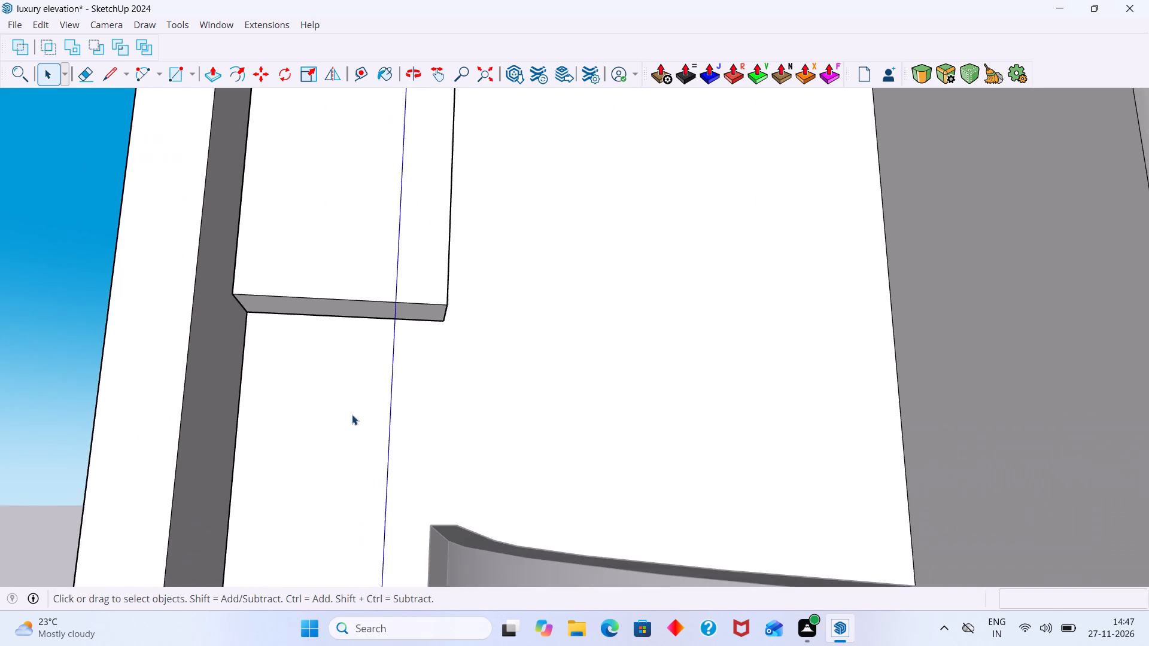
middle_drag(352, 400, 361, 333)
scroll(360, 324, up, 5)
click(362, 296)
double_click(367, 297)
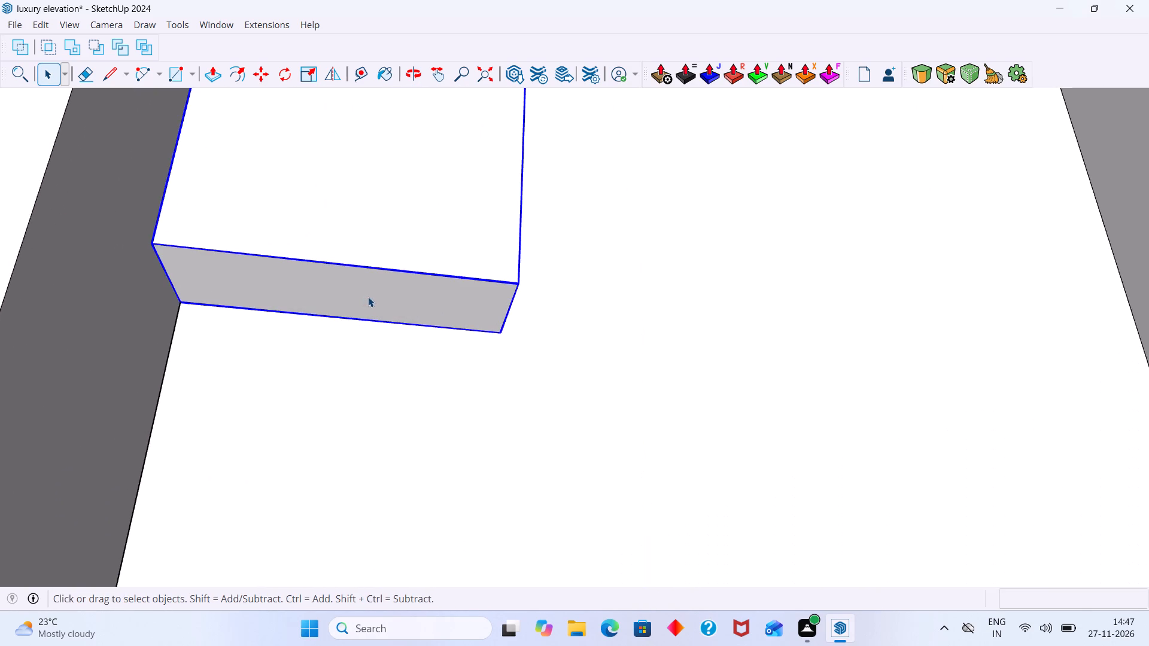
double_click(385, 301)
double_click(394, 301)
double_click(406, 304)
scroll(409, 306, up, 2)
triple_click(406, 301)
click(417, 300)
key(p)
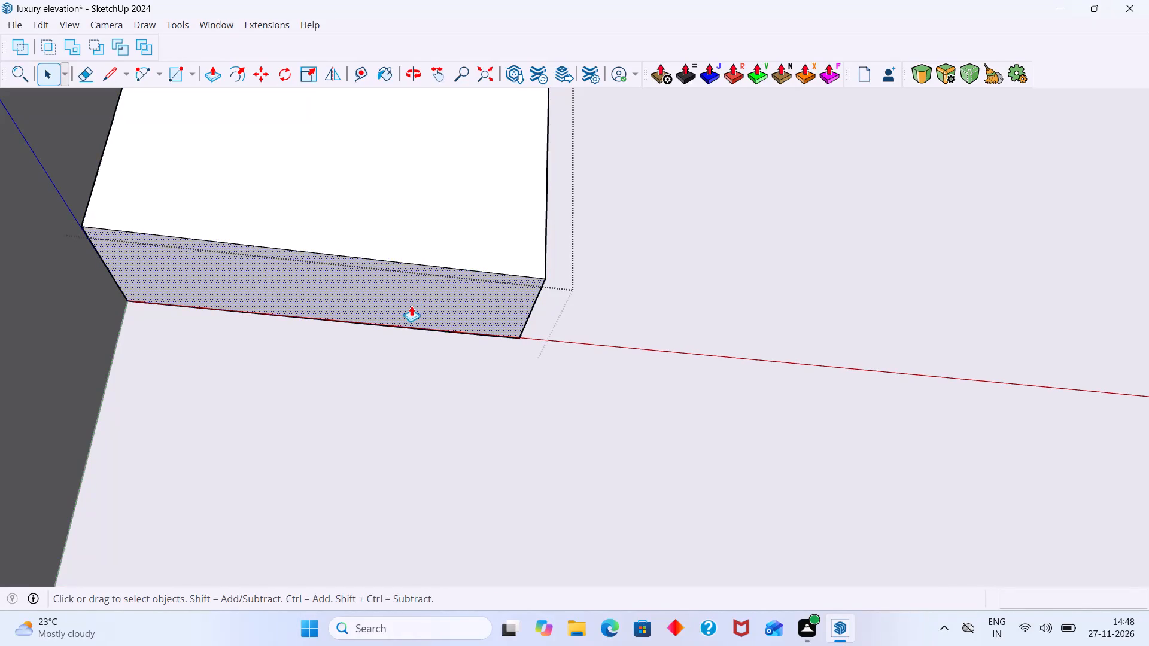
click(409, 305)
scroll(396, 391, down, 20)
scroll(396, 391, down, 6)
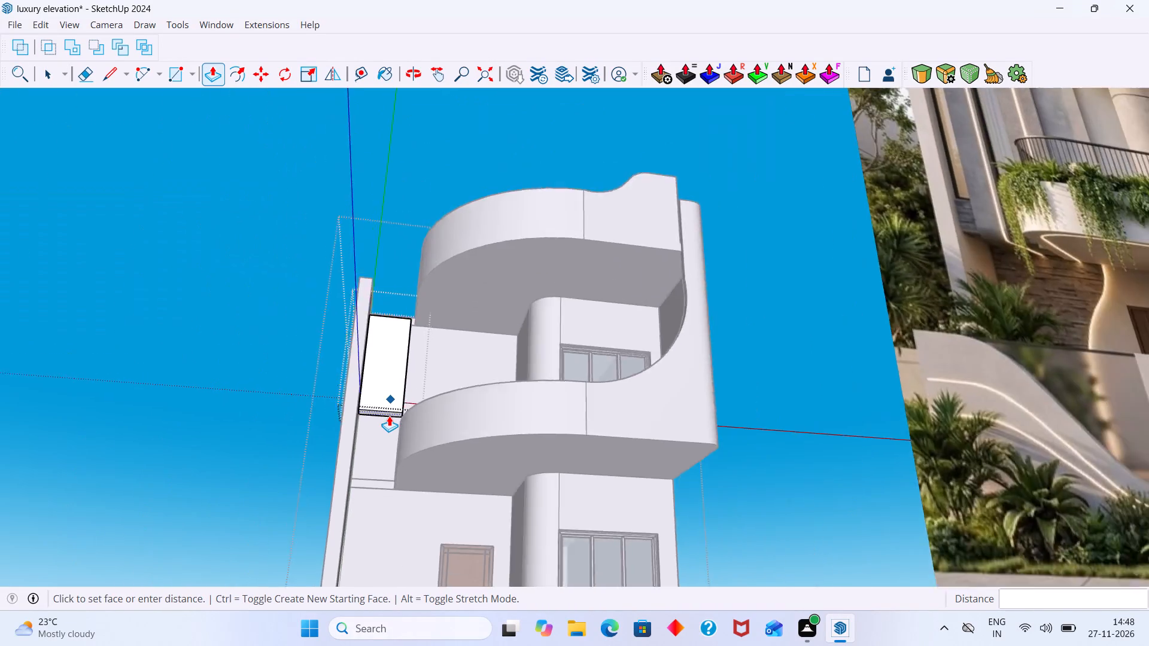
scroll(389, 416, down, 4)
middle_drag(393, 422, 408, 572)
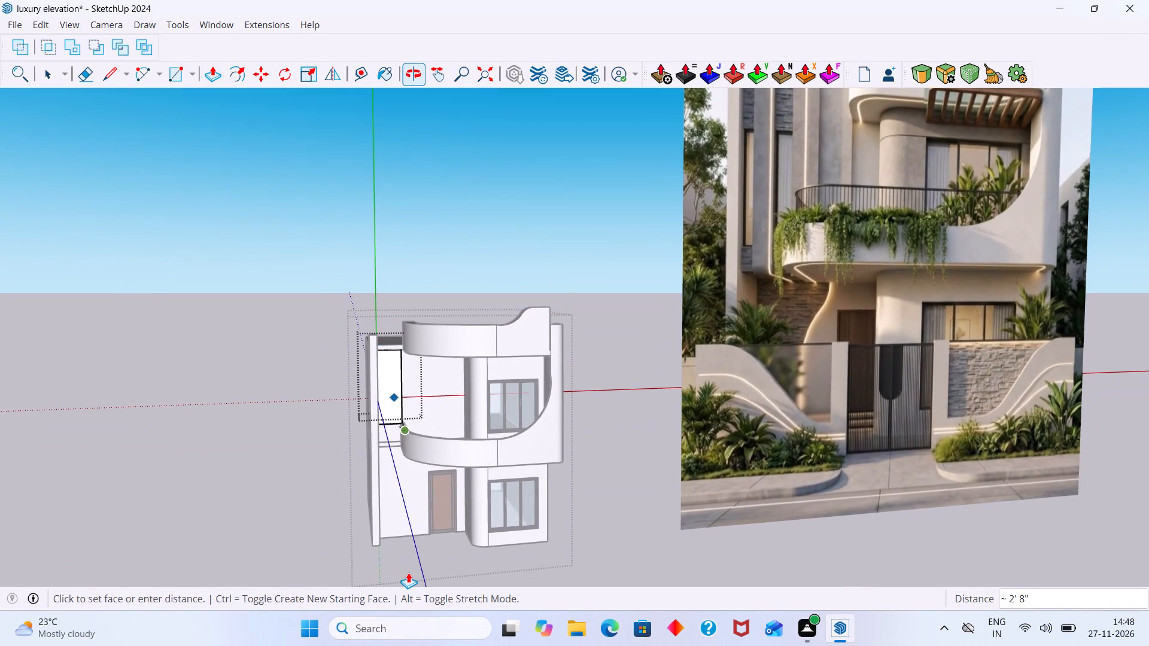
scroll(403, 476, up, 2)
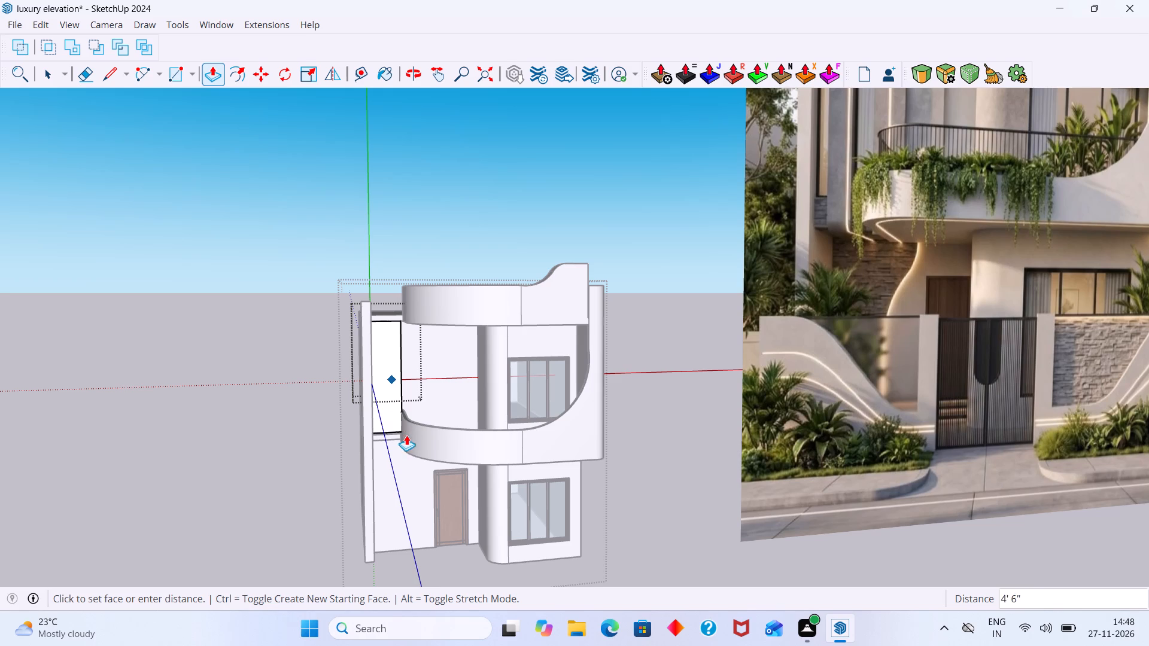
click(518, 468)
key(space)
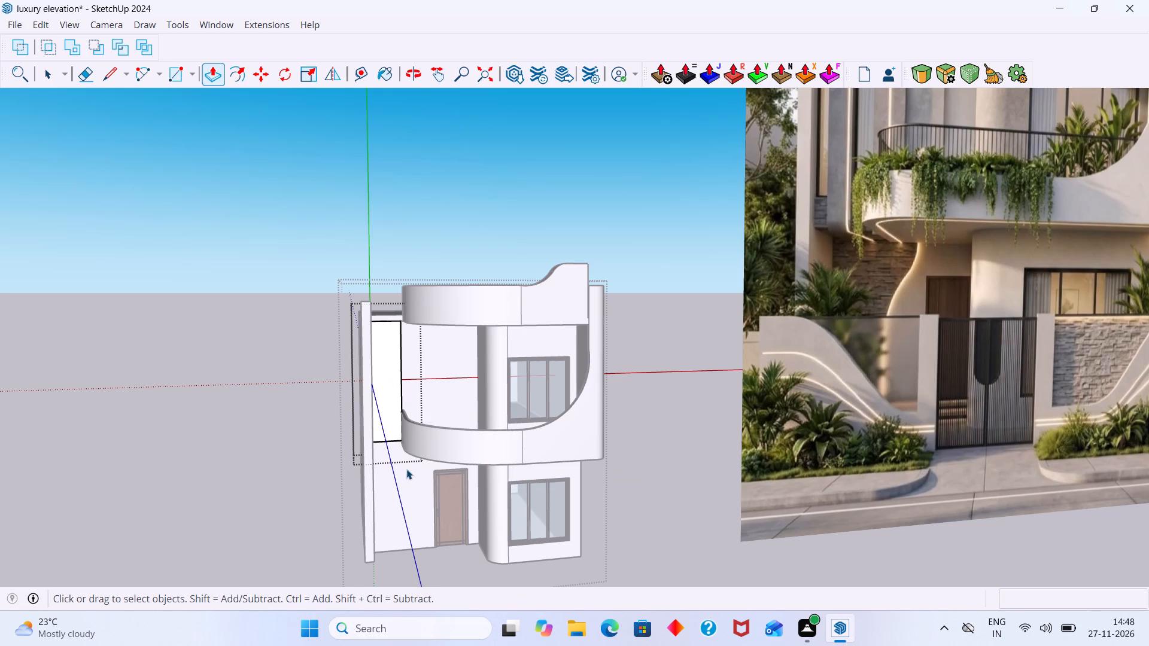
click(265, 468)
scroll(454, 391, down, 9)
middle_drag(452, 386, 421, 371)
scroll(452, 368, up, 12)
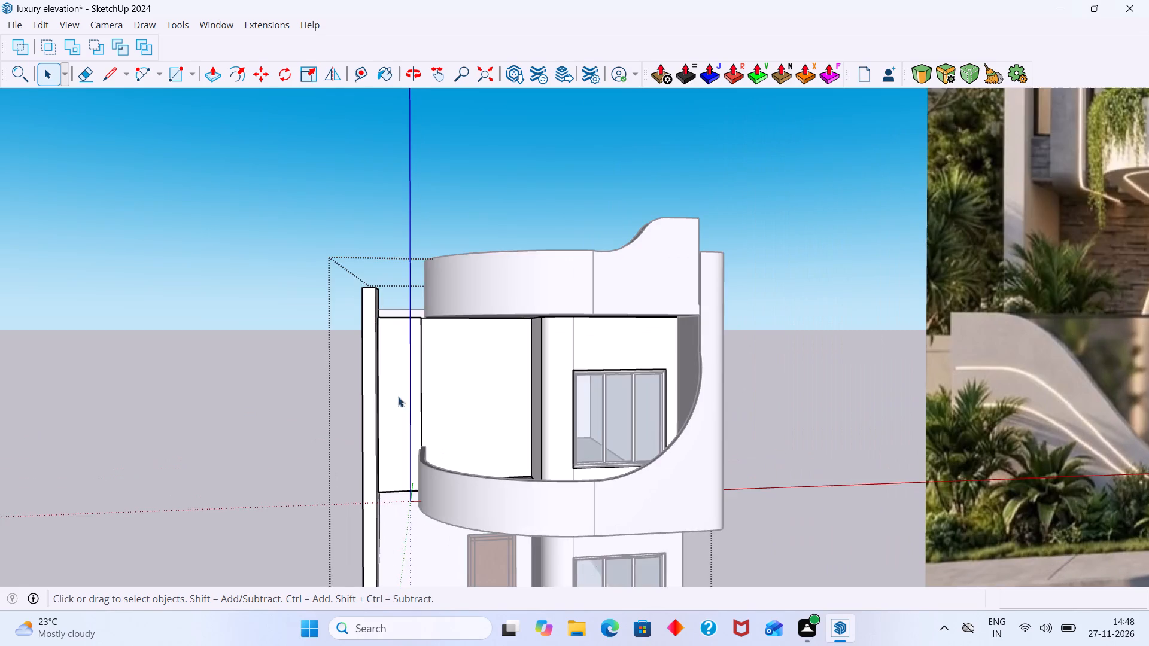
Inside the projecting box's group, draw a rectangle about 3' by 2' 6" across the middle of its front face.
click(130, 461)
scroll(434, 373, up, 11)
middle_drag(399, 352, 371, 355)
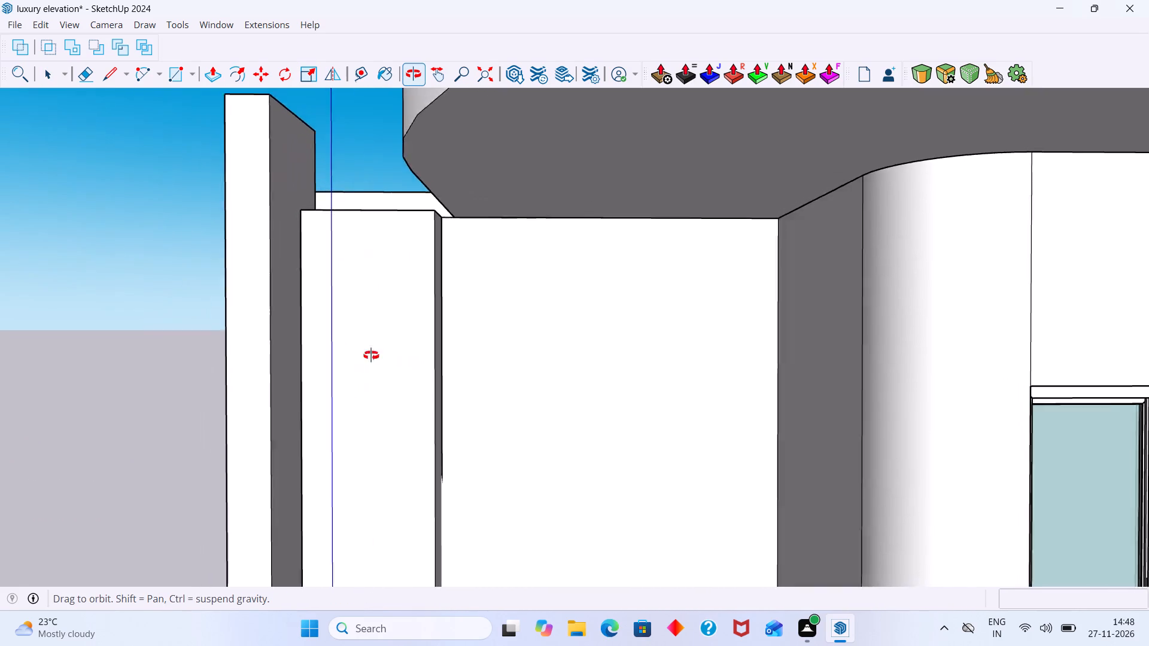
middle_drag(371, 355, 502, 359)
scroll(390, 365, down, 20)
scroll(390, 365, down, 1)
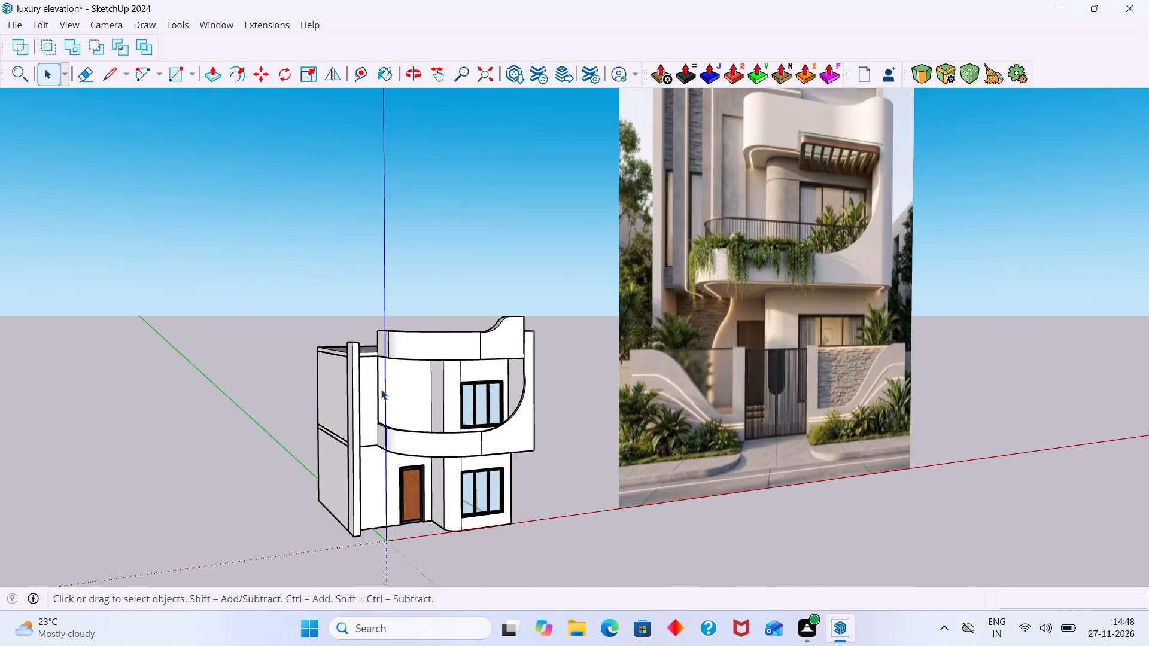
middle_drag(371, 395, 326, 407)
scroll(372, 384, up, 15)
middle_drag(391, 412, 313, 423)
scroll(318, 422, up, 1)
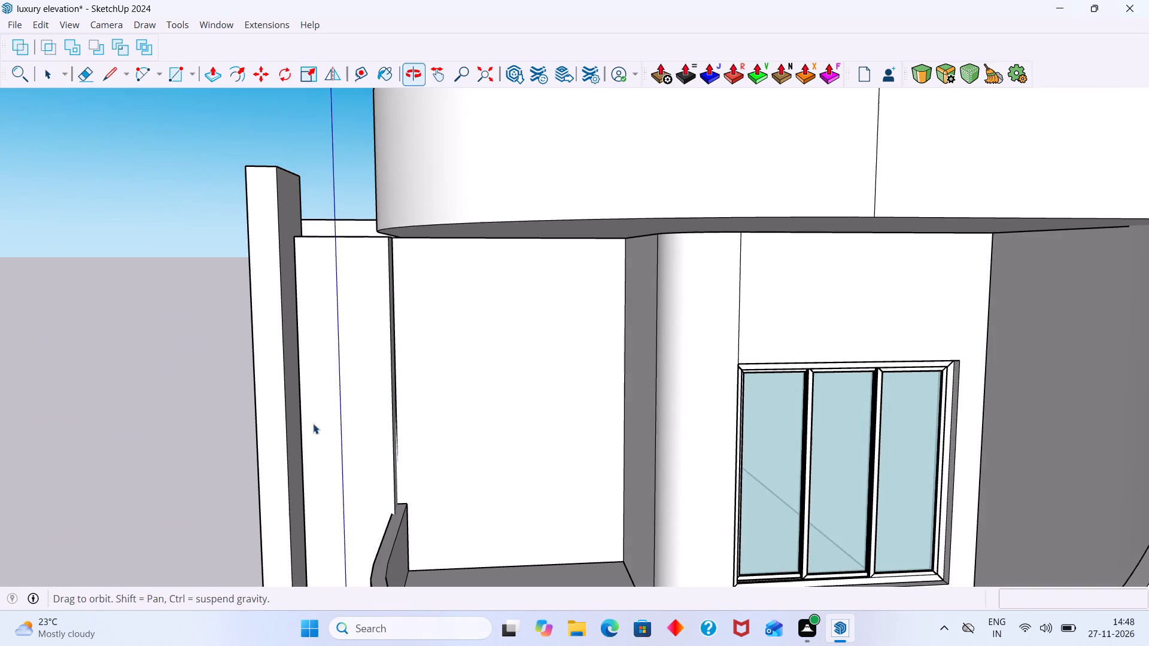
double_click(338, 416)
click(368, 417)
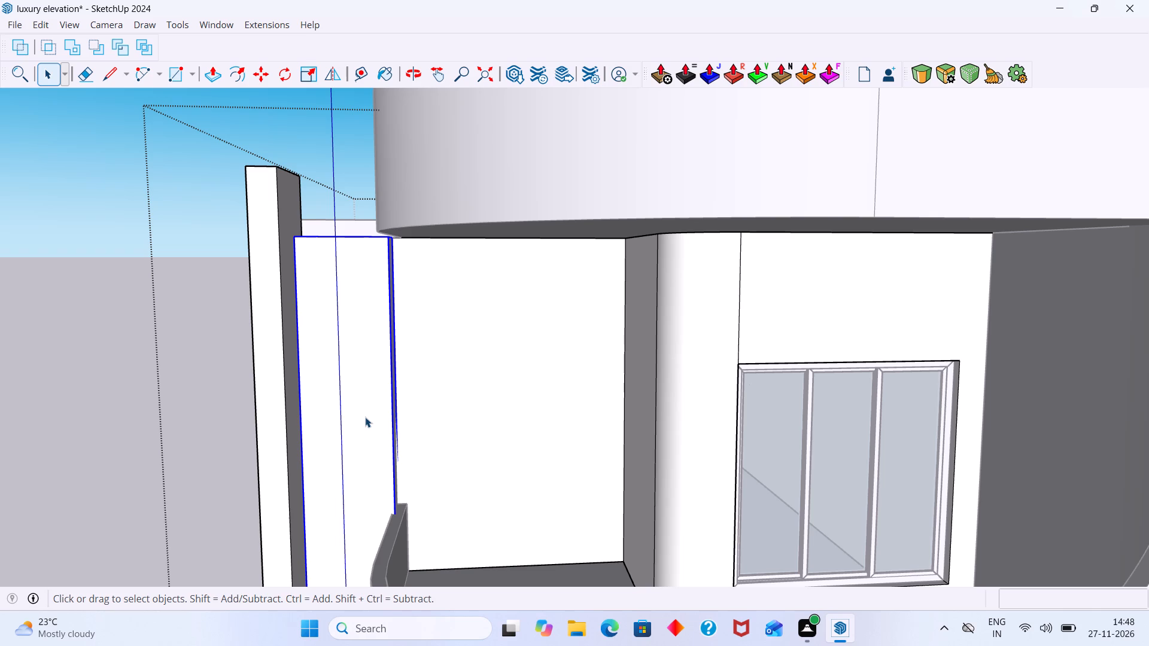
click(365, 417)
triple_click(362, 420)
click(362, 441)
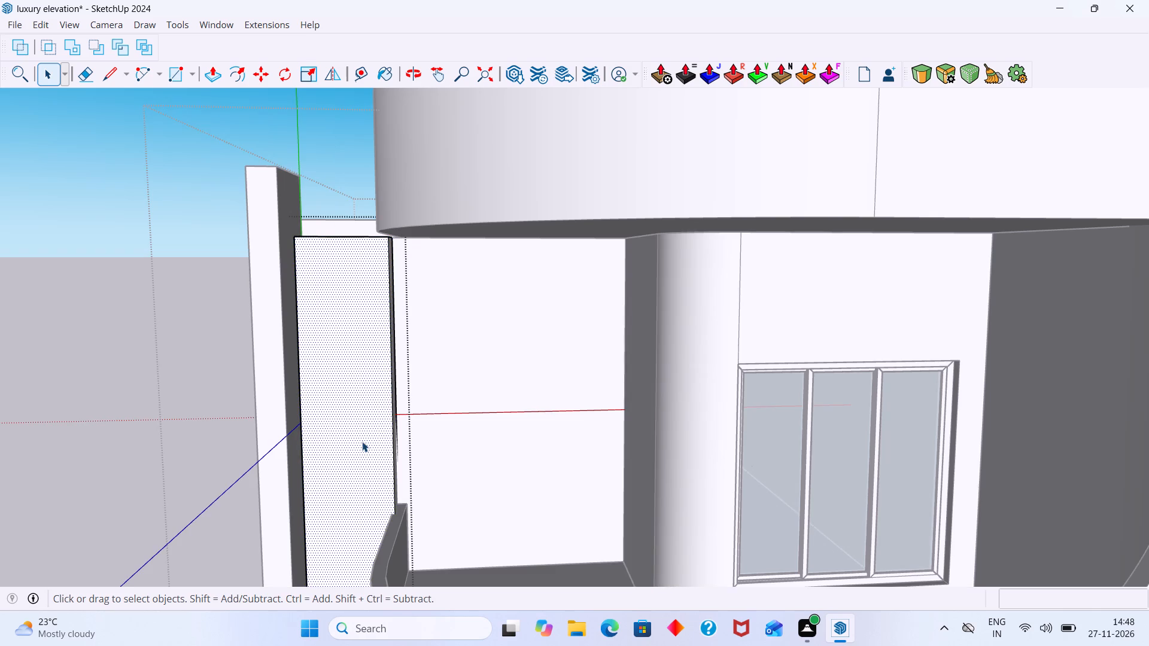
key(r)
scroll(306, 382, up, 3)
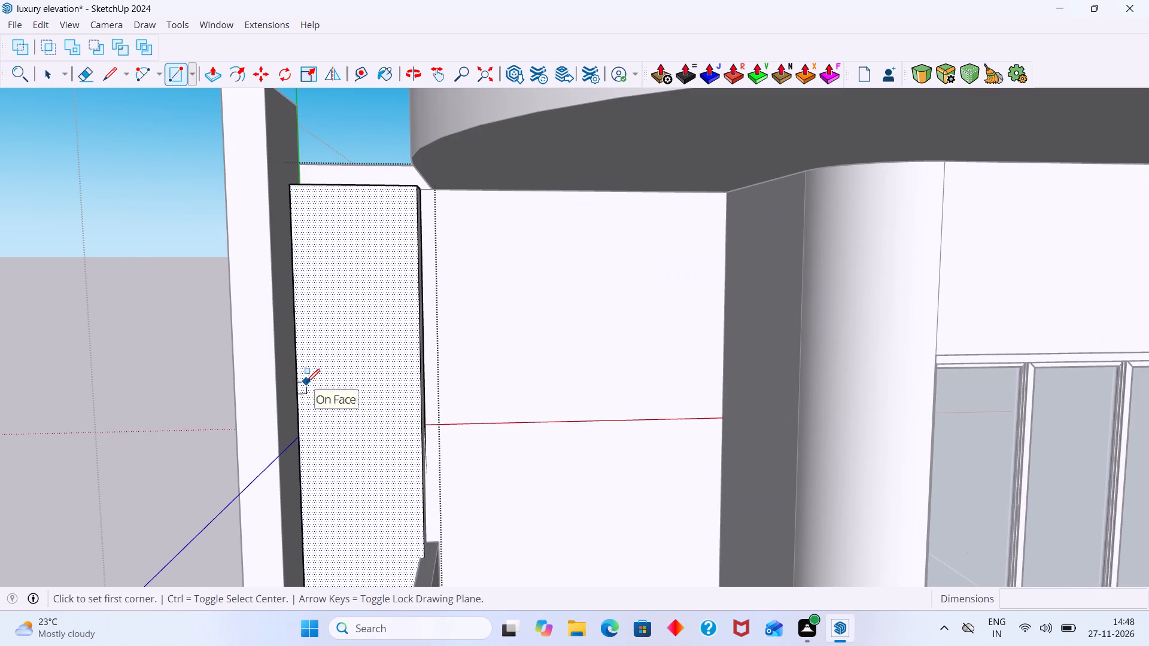
click(298, 370)
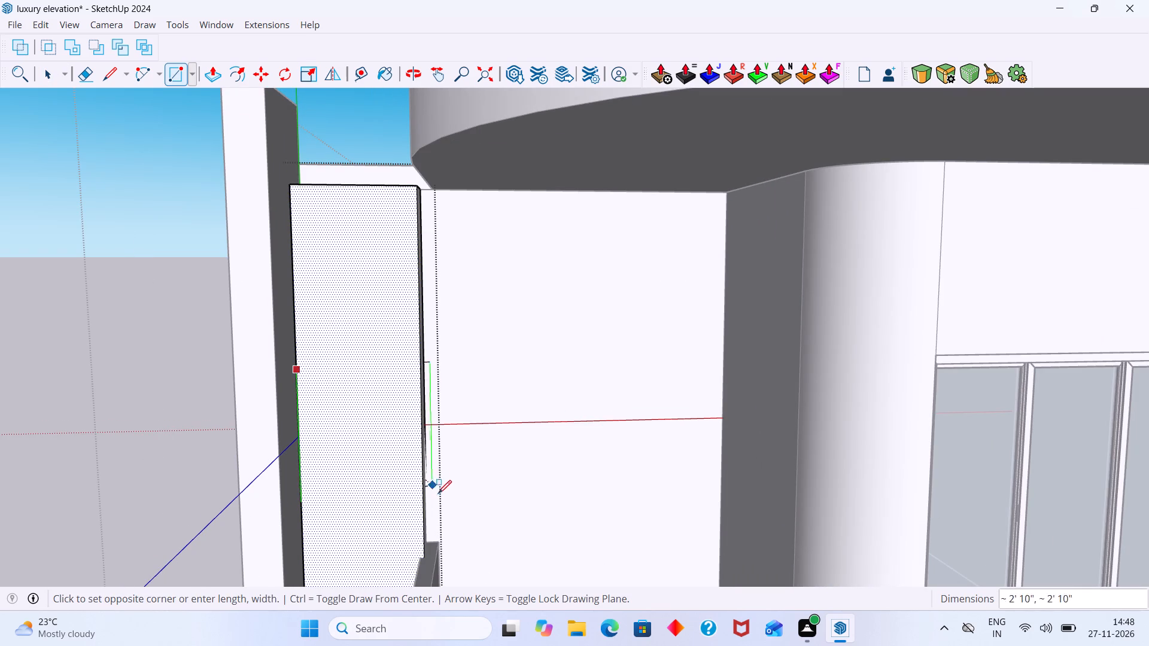
click(421, 507)
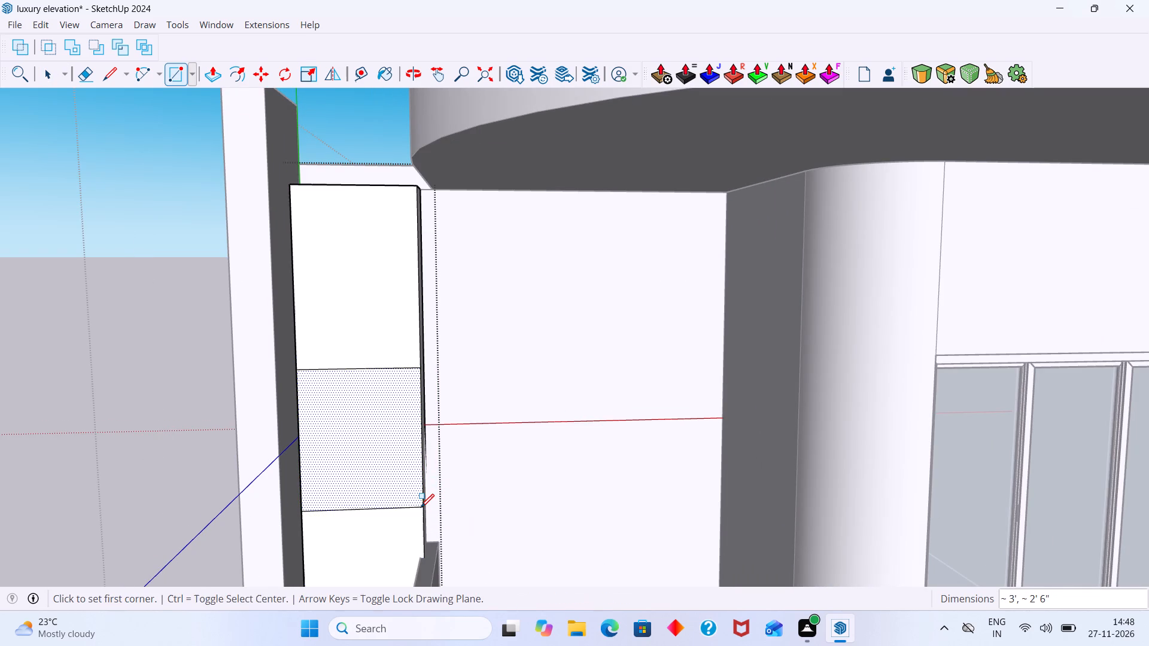
Push/Pull the rectangle on the box's front face about 11" back to the wall, leaving a gap between two boxes.
key(space)
click(367, 461)
key(p)
click(367, 461)
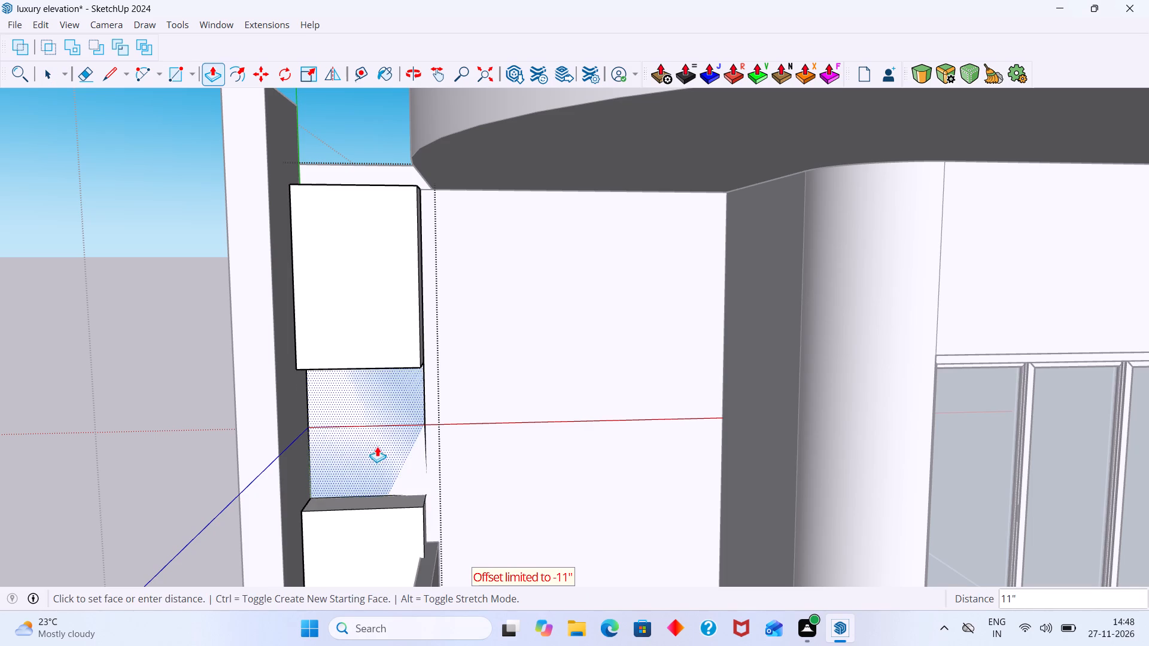
middle_drag(420, 395, 468, 444)
scroll(490, 457, up, 5)
middle_drag(496, 458, 324, 358)
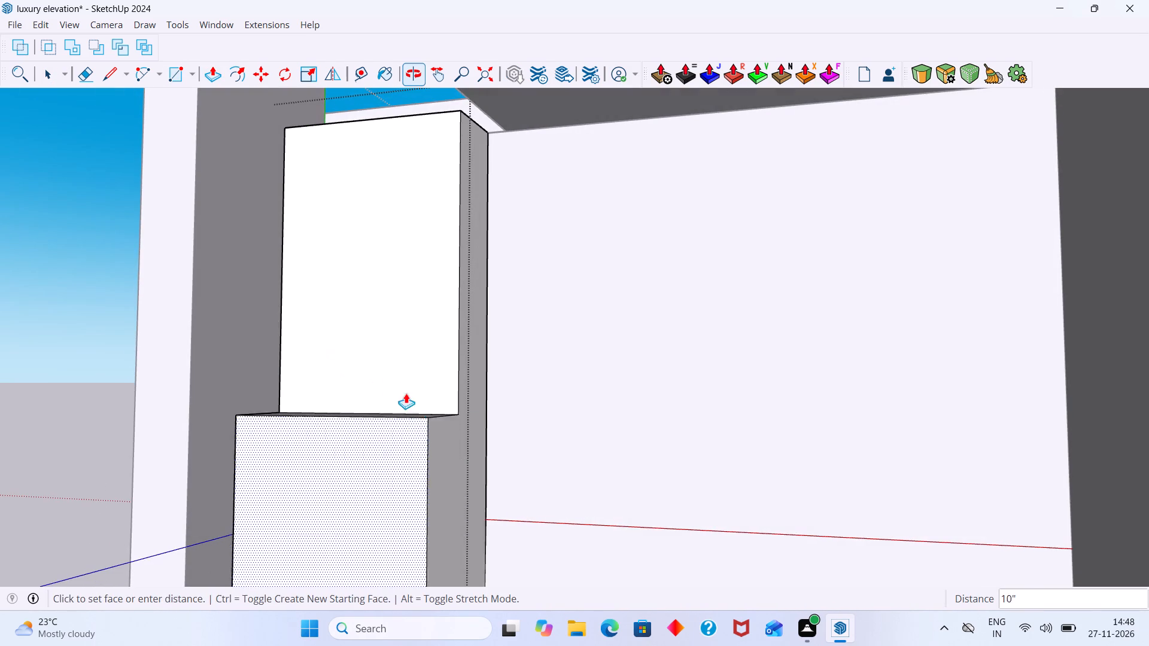
click(488, 413)
key(space)
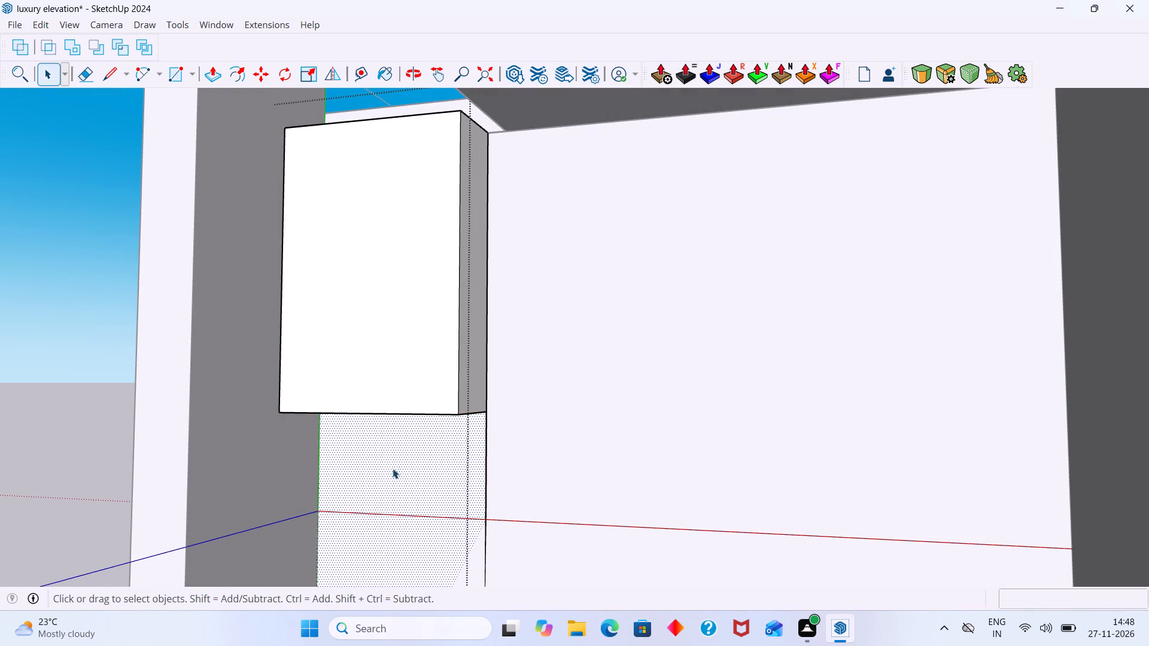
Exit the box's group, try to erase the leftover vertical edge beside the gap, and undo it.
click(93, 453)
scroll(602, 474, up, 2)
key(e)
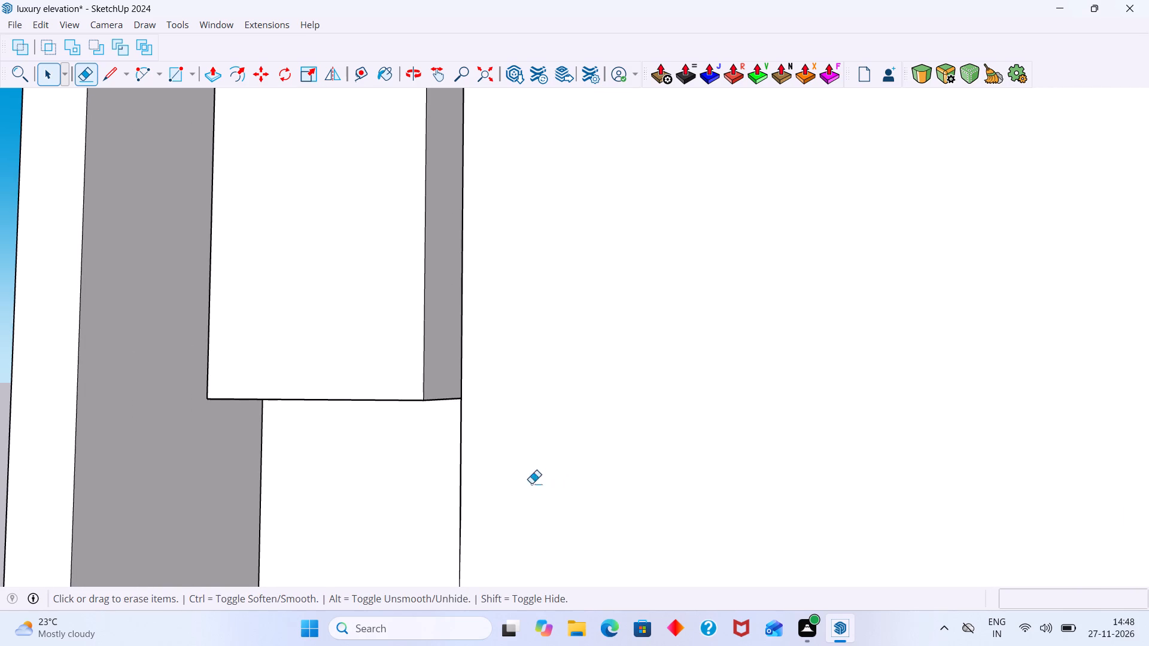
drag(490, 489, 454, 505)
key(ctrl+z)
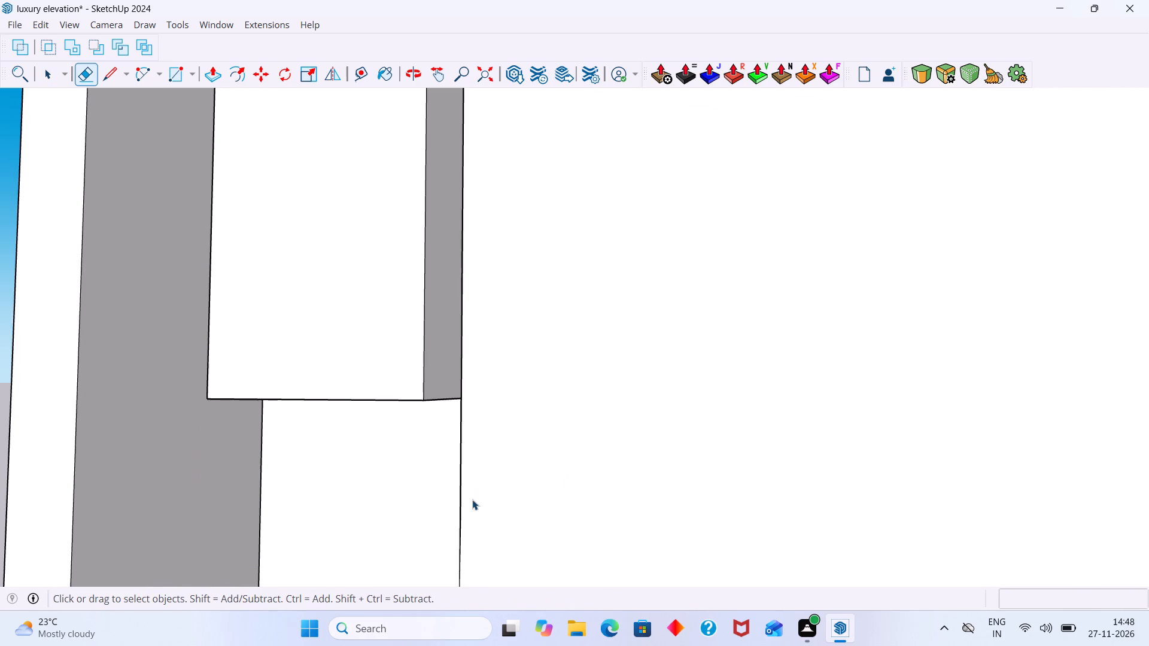
Inside the box's group, delete the leftover vertical edge at the side of the gap, and exit the group.
click(465, 505)
click(462, 511)
click(461, 516)
double_click(464, 516)
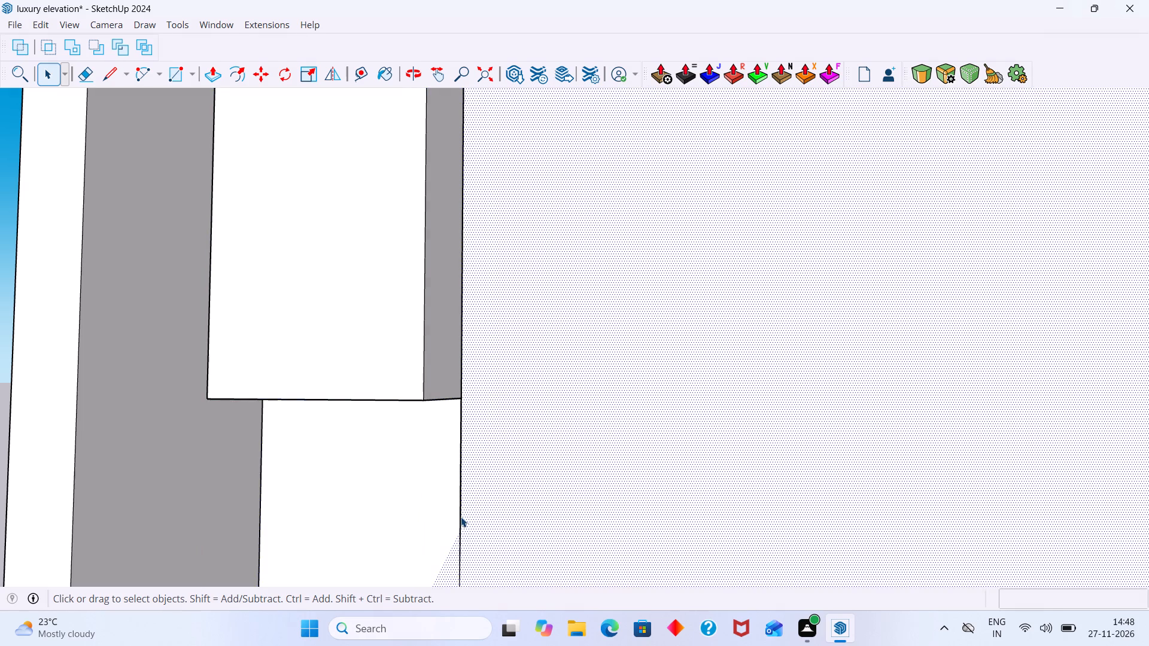
click(461, 517)
double_click(461, 517)
click(459, 517)
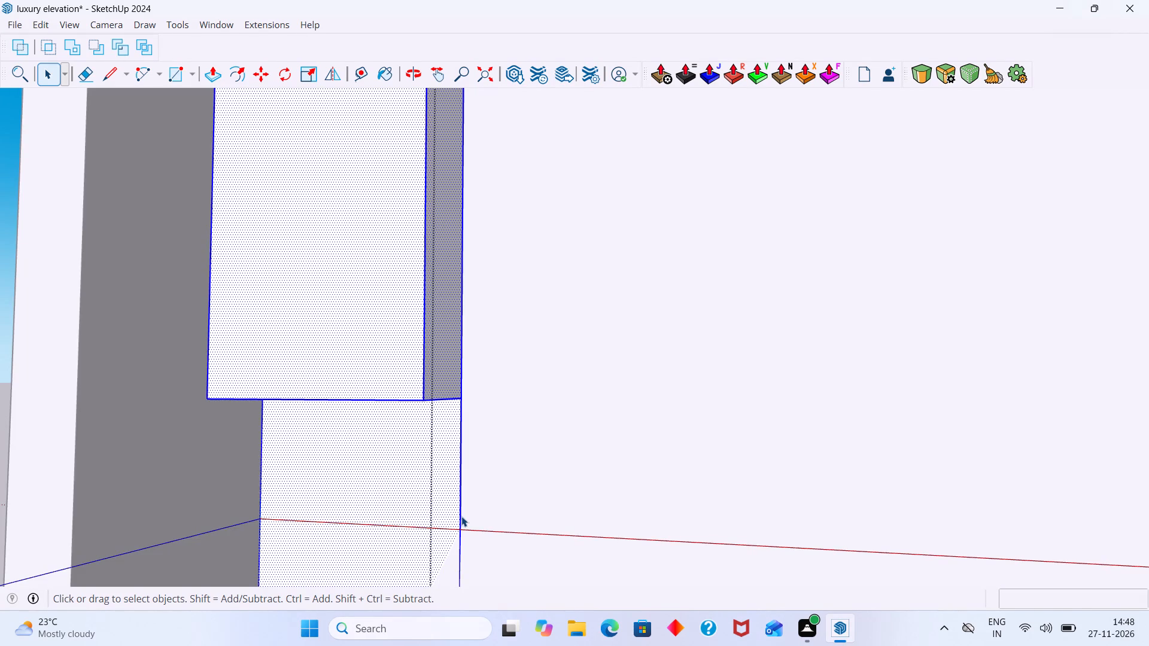
click(461, 516)
click(462, 516)
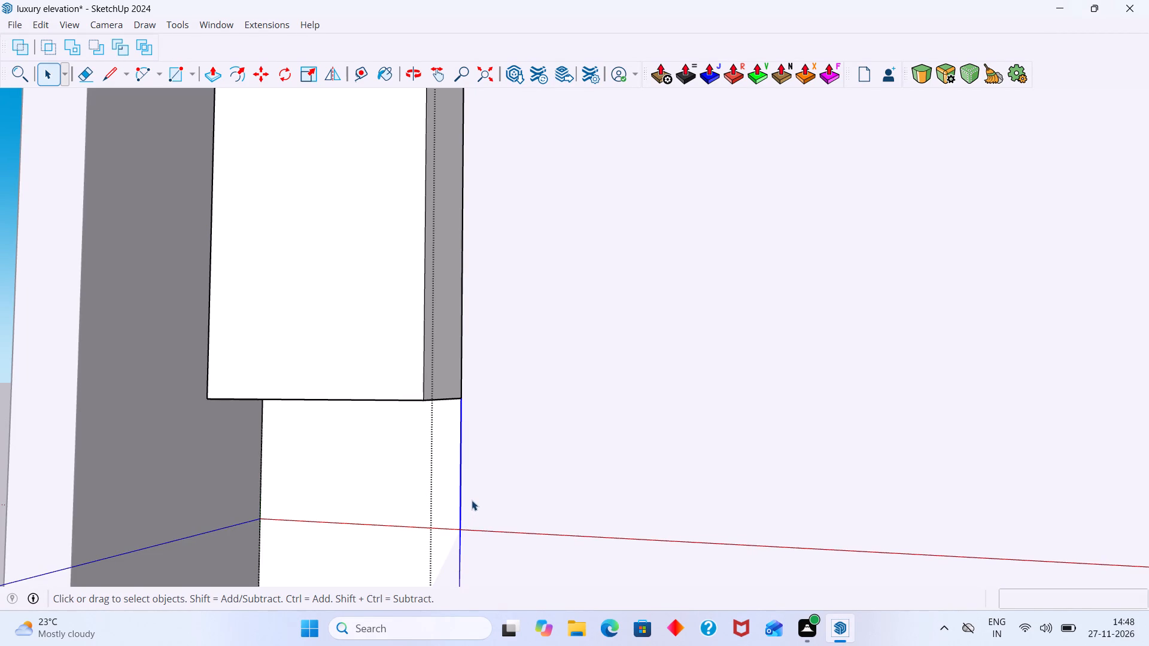
key(Delete)
scroll(473, 500, down, 19)
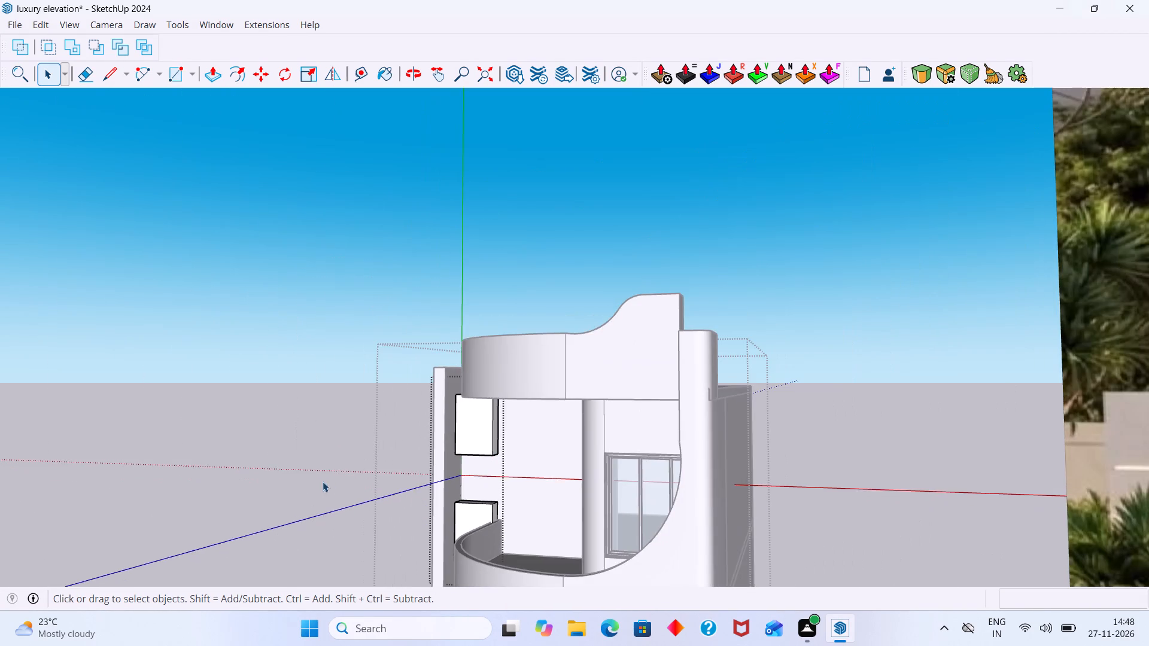
click(319, 479)
Examine the split box on the recessed upper-floor wall and compare it with the house in the reference image.
scroll(516, 455, up, 6)
middle_drag(484, 443, 645, 506)
scroll(564, 468, up, 1)
scroll(564, 468, down, 2)
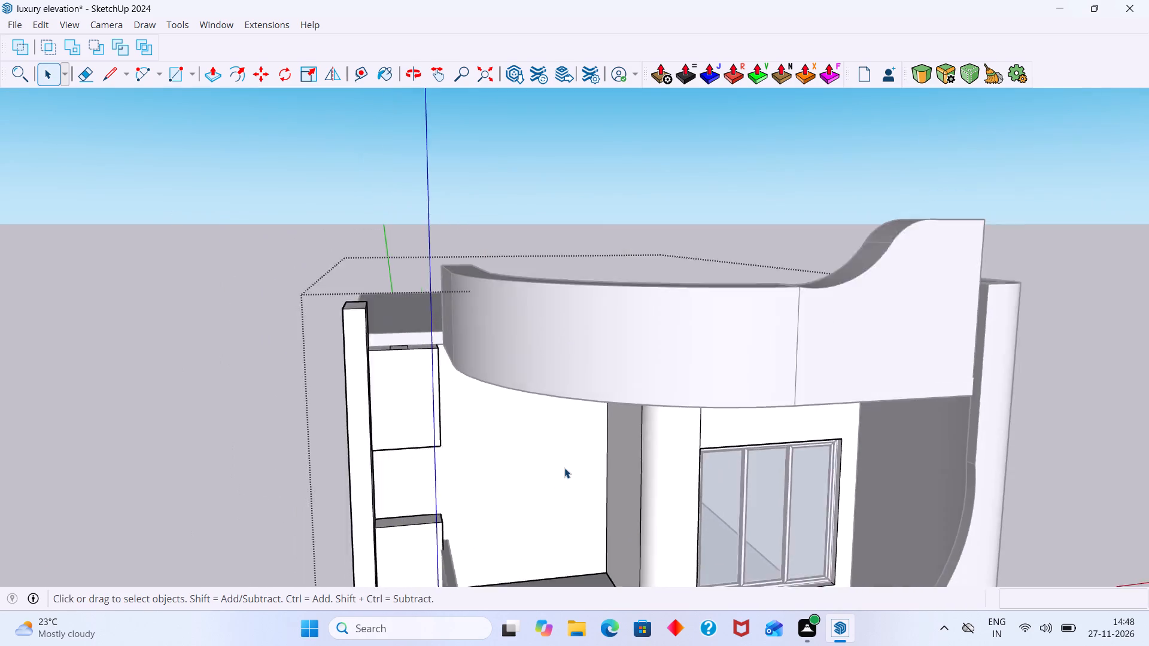
scroll(564, 468, down, 6)
scroll(530, 437, up, 15)
middle_drag(420, 364, 421, 448)
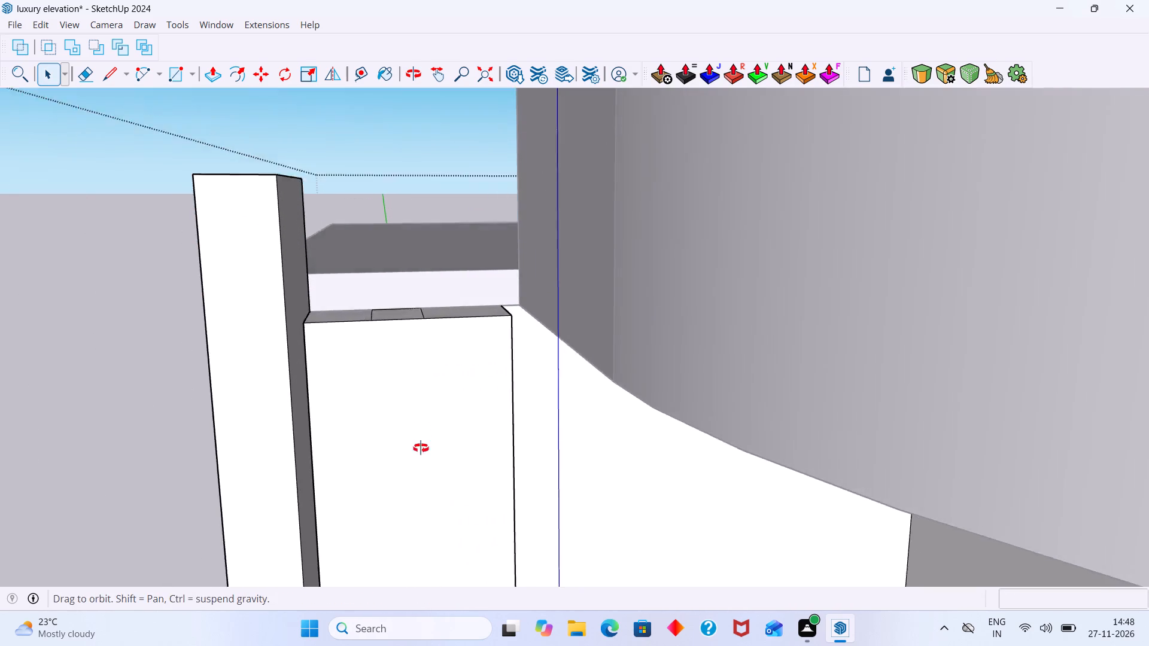
middle_drag(421, 448, 423, 453)
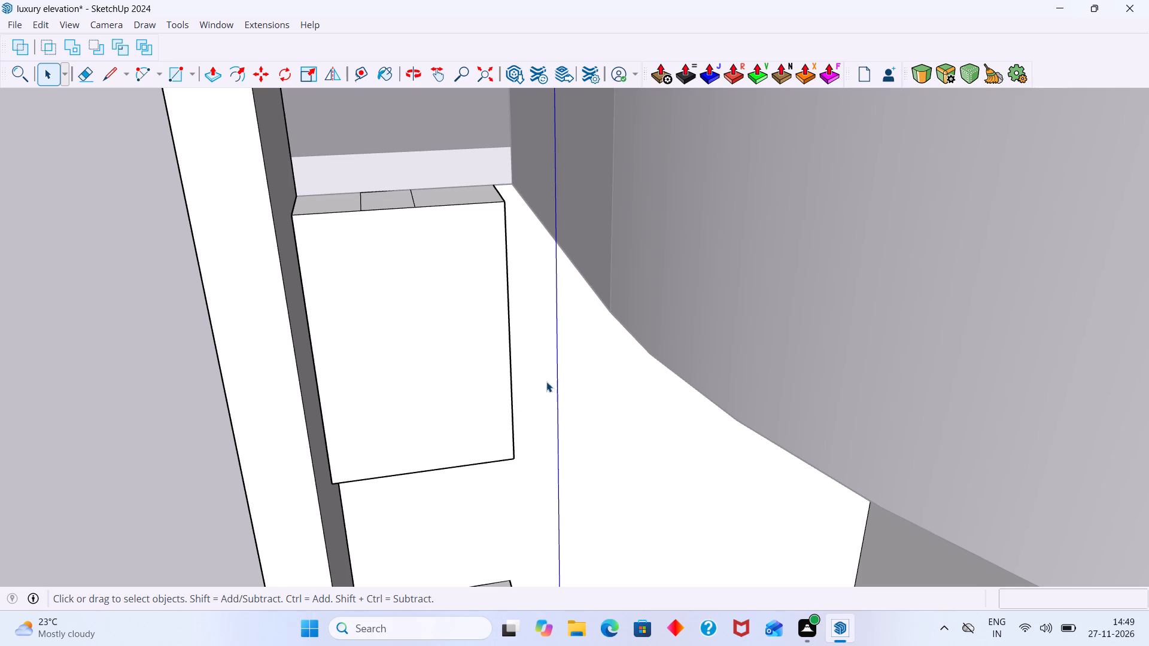
scroll(522, 380, down, 6)
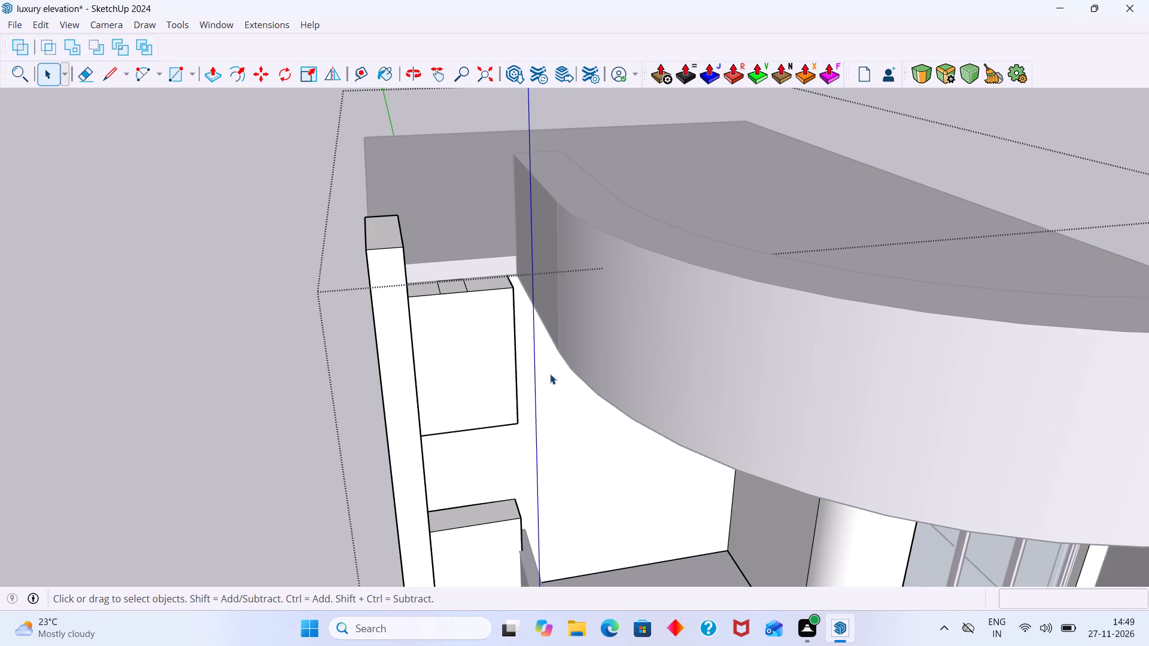
scroll(471, 198, down, 11)
scroll(253, 276, down, 17)
middle_drag(338, 267, 209, 289)
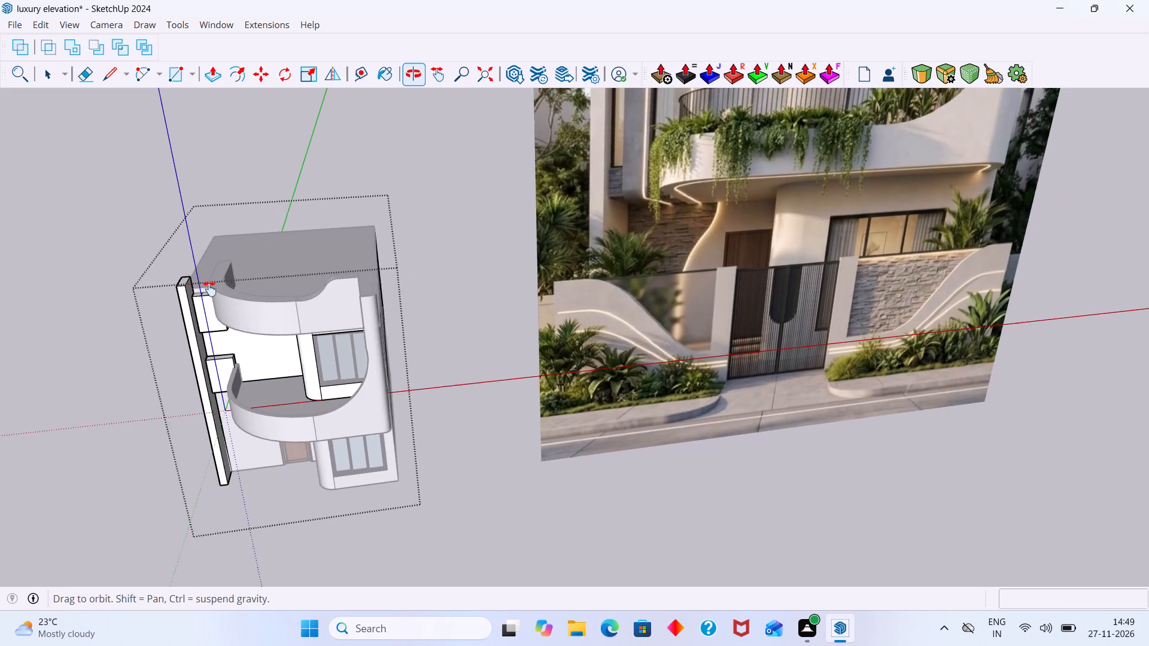
middle_drag(209, 289, 215, 287)
scroll(264, 282, down, 8)
middle_drag(428, 298, 345, 221)
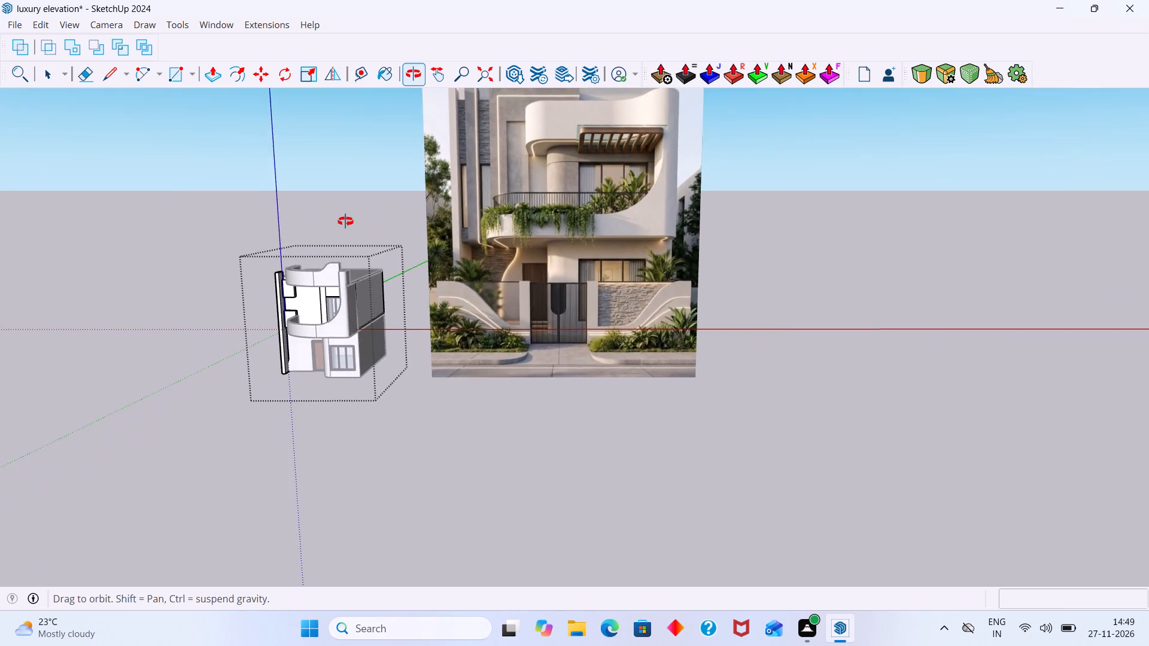
middle_drag(345, 221, 345, 222)
shift+middle_drag(381, 252, 451, 374)
scroll(372, 442, up, 2)
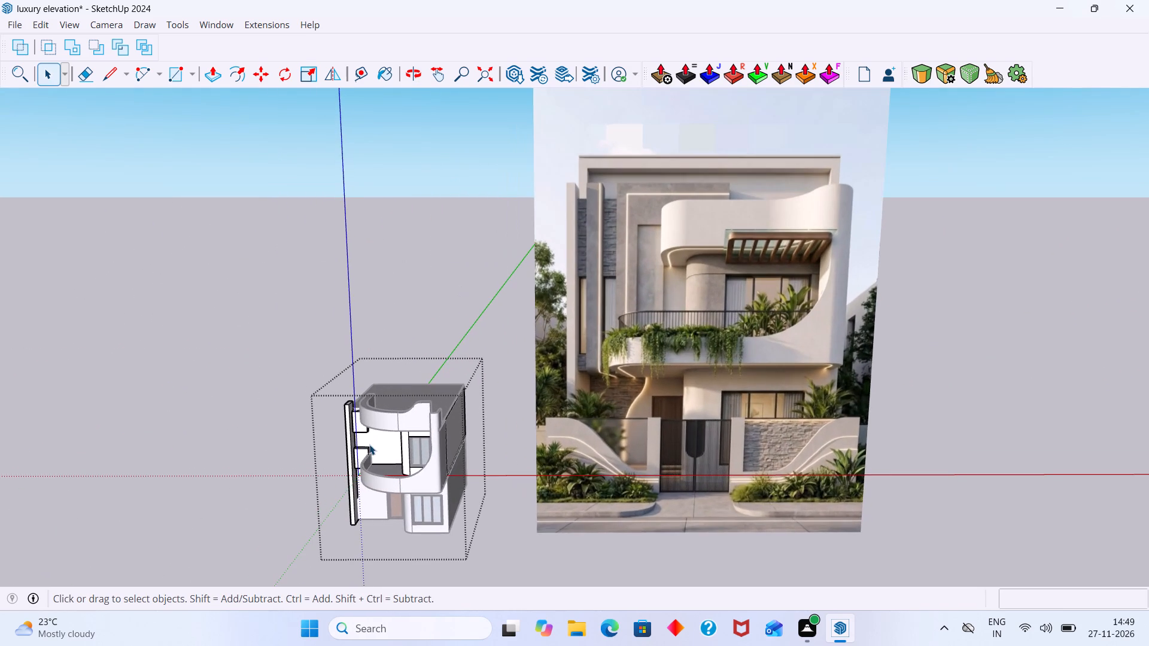
scroll(317, 472, up, 17)
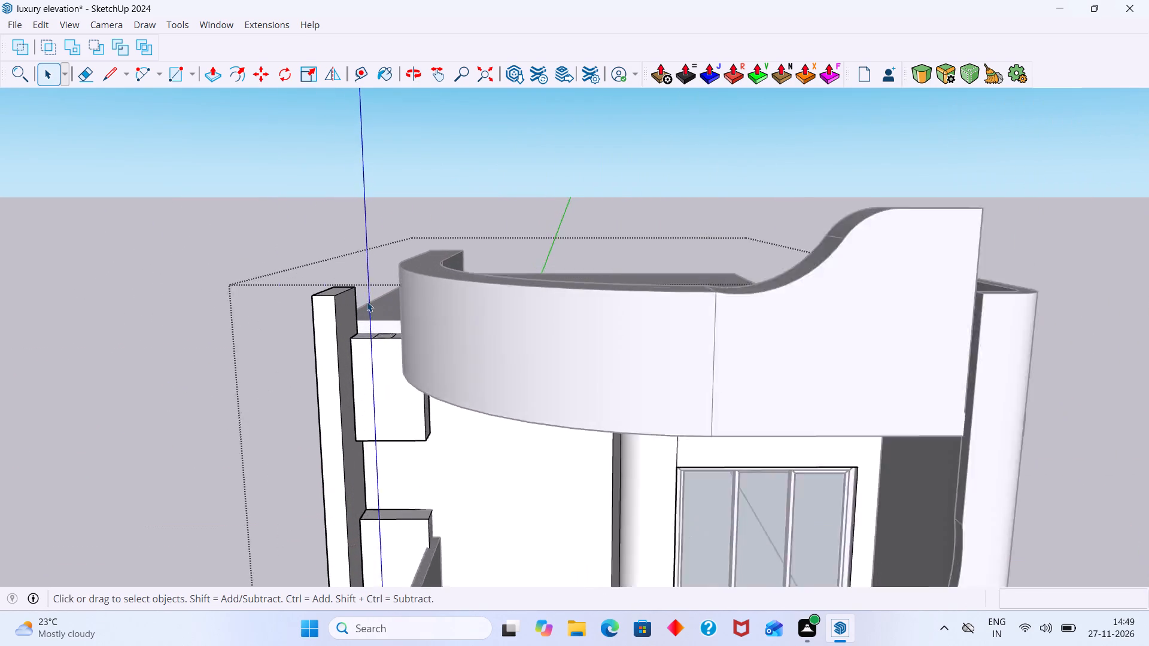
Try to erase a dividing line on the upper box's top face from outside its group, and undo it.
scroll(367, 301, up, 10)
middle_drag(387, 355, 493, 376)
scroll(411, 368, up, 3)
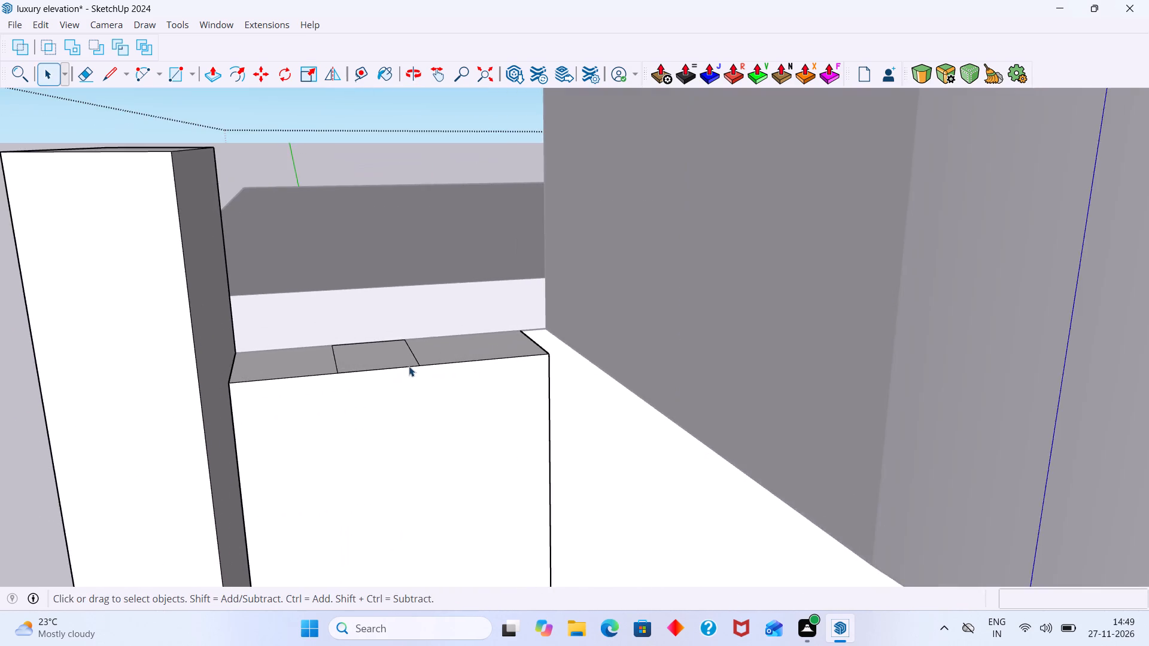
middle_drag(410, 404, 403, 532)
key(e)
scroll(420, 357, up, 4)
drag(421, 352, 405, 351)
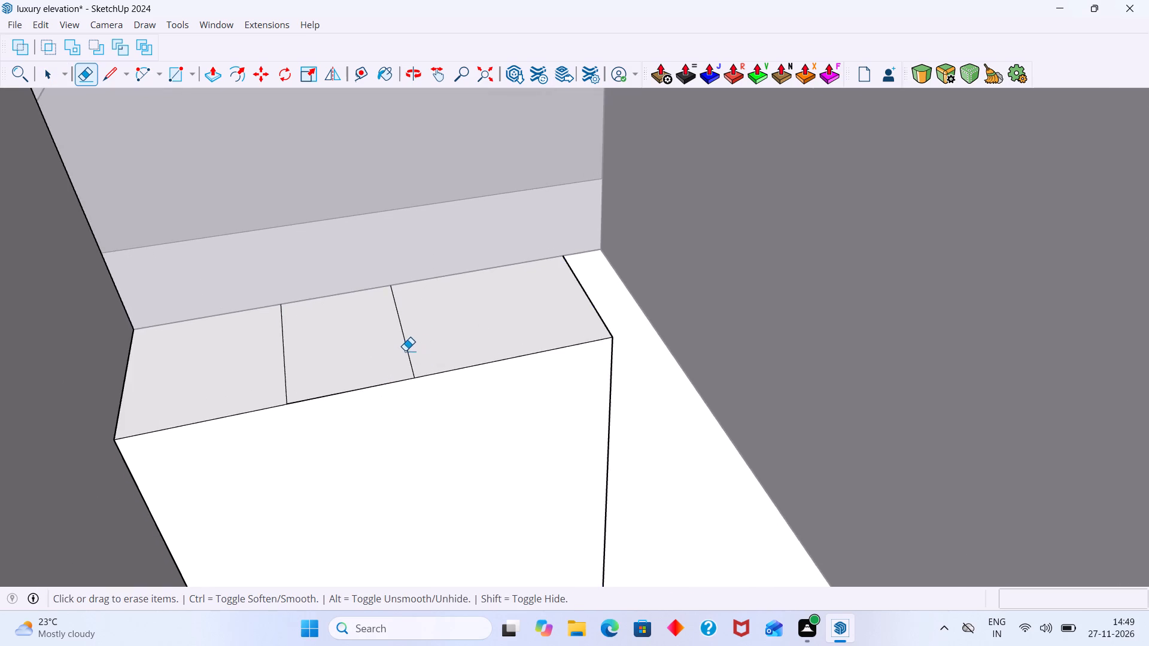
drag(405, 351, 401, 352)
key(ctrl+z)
Inside the box's group, erase the two dividing lines across the upper box's top face.
double_click(421, 347)
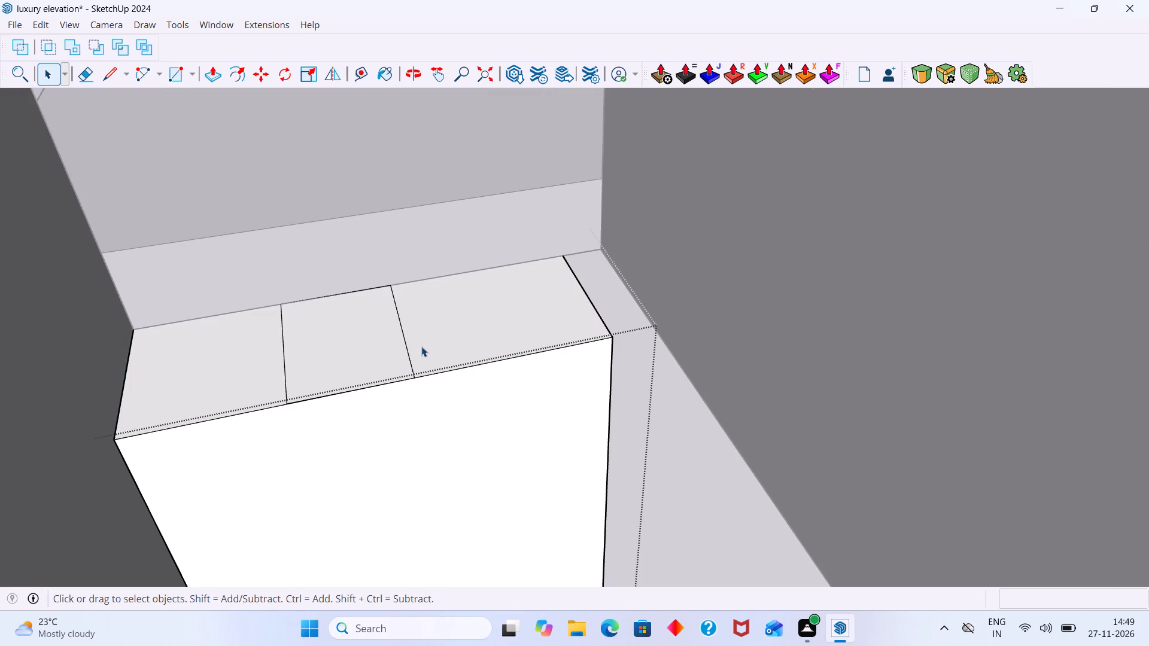
click(421, 346)
key(e)
drag(424, 339, 389, 348)
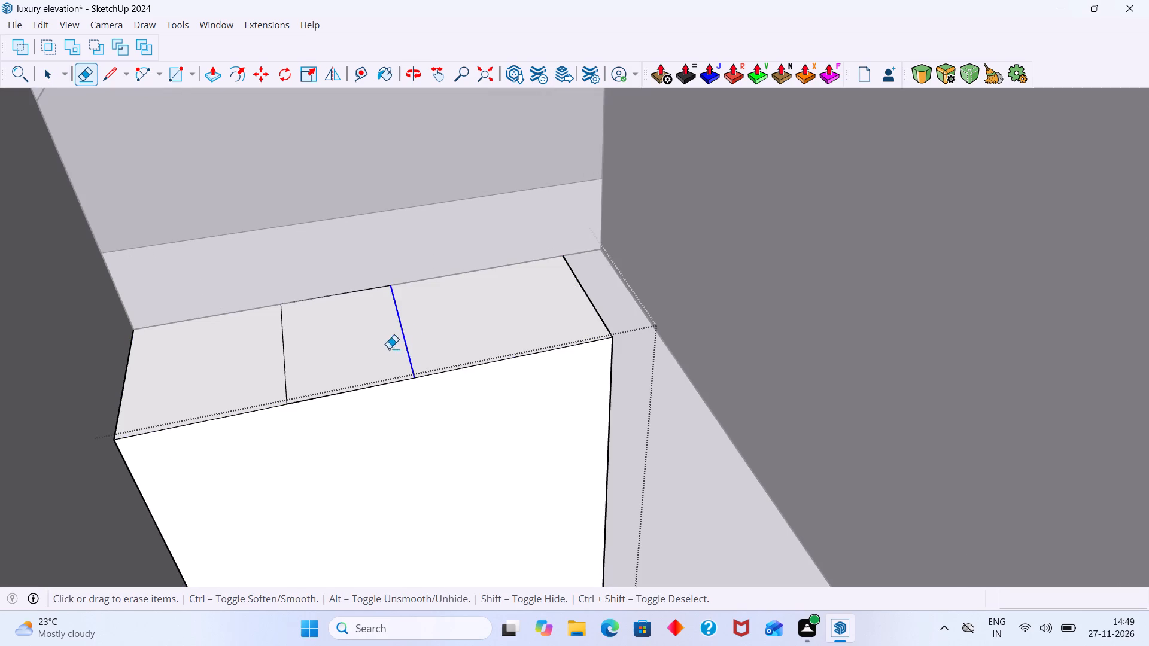
drag(389, 348, 271, 385)
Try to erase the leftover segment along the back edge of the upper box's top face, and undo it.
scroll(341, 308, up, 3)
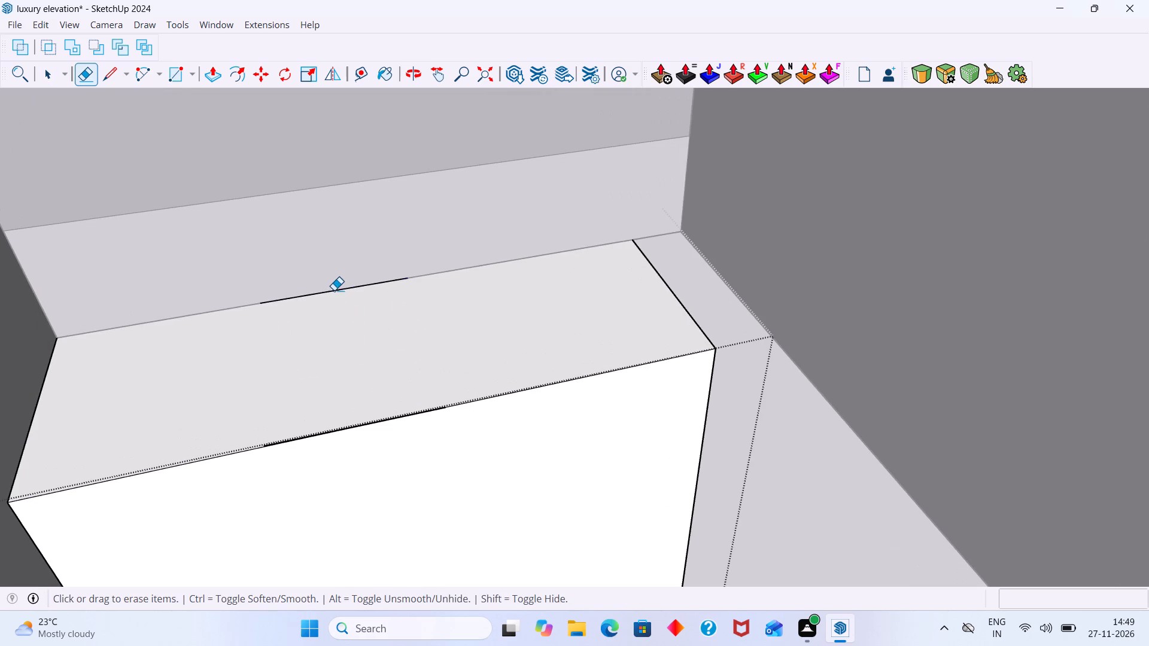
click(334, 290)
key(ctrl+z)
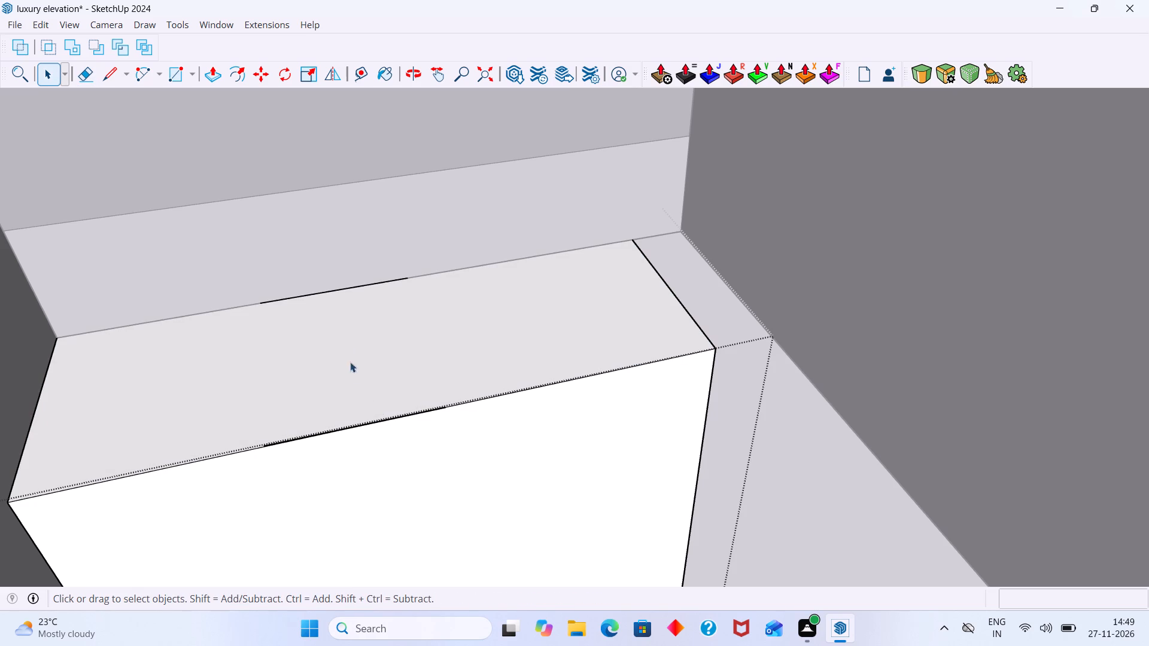
Delete the leftover segment along the back edge of the upper box's top face.
click(332, 288)
click(335, 291)
key(Delete)
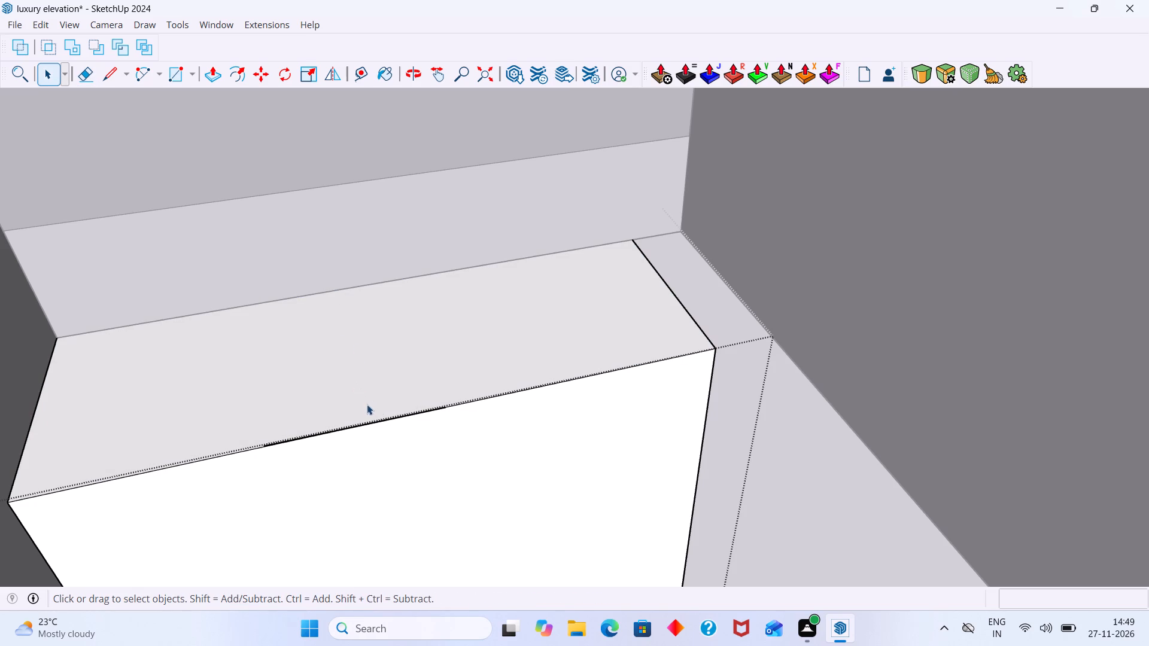
Delete the stray short segment lying along the front edge of the upper box's top face and leave the group.
click(358, 426)
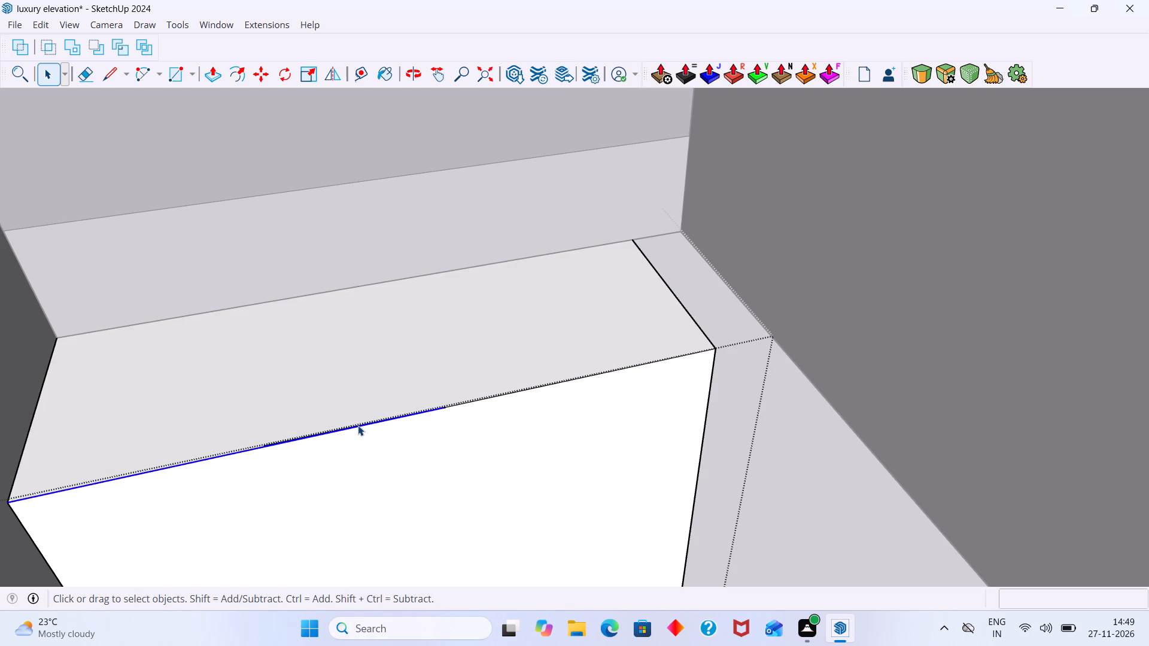
scroll(349, 420, up, 11)
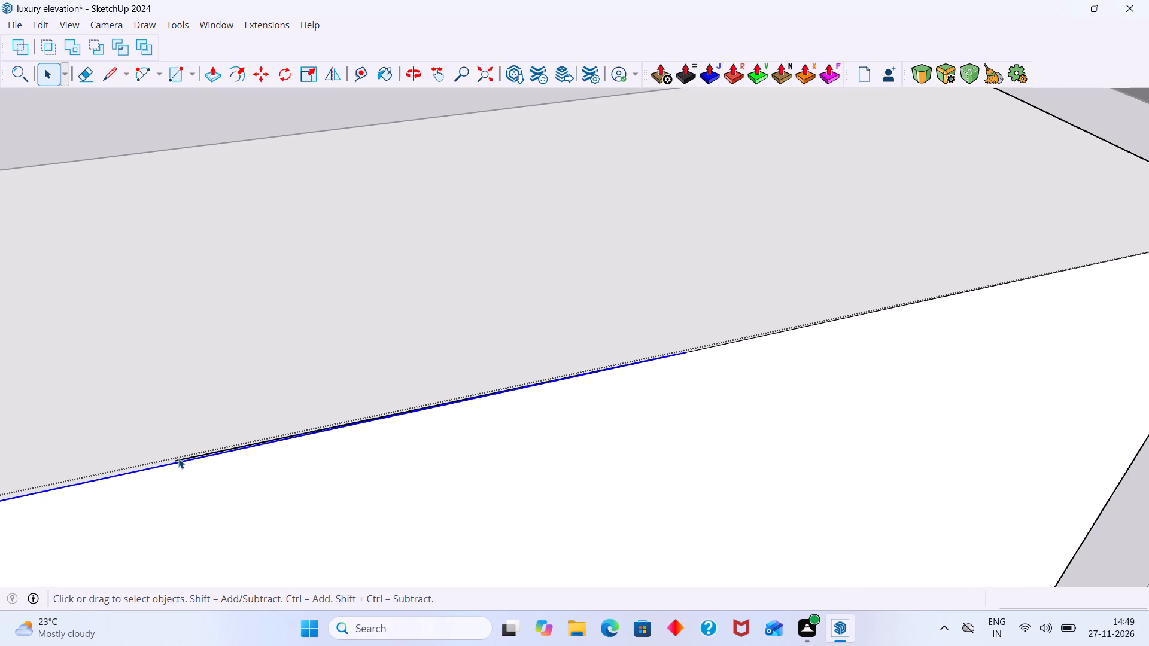
click(179, 458)
click(179, 458)
scroll(180, 458, up, 8)
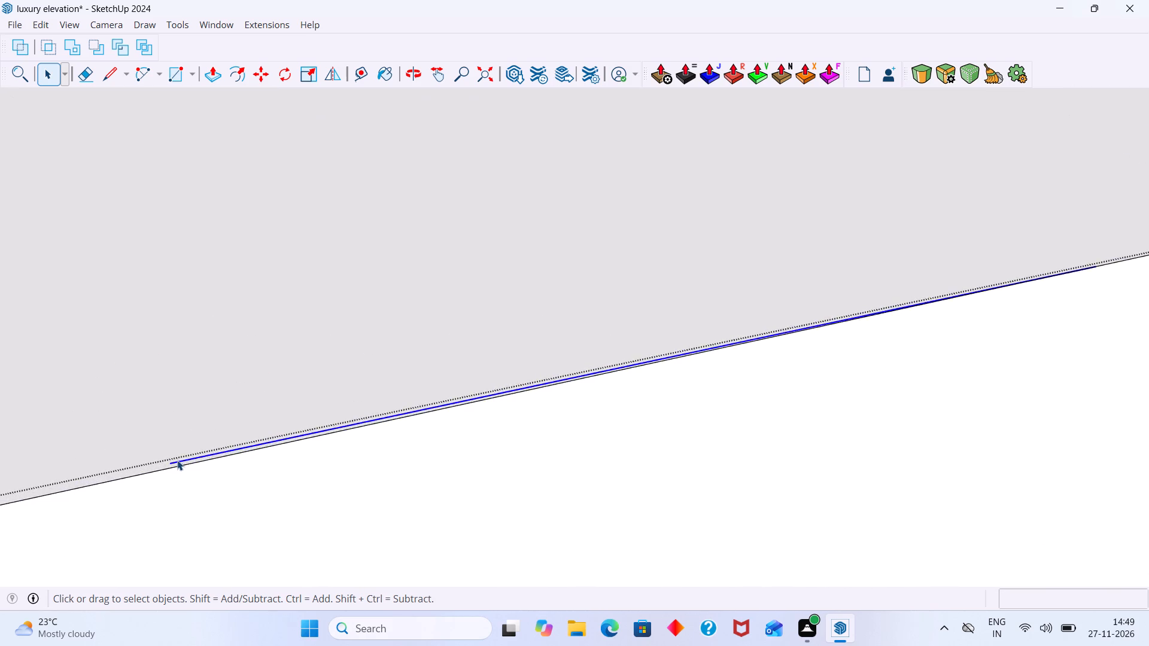
key(Delete)
scroll(209, 445, down, 20)
scroll(209, 445, down, 20)
scroll(209, 445, down, 5)
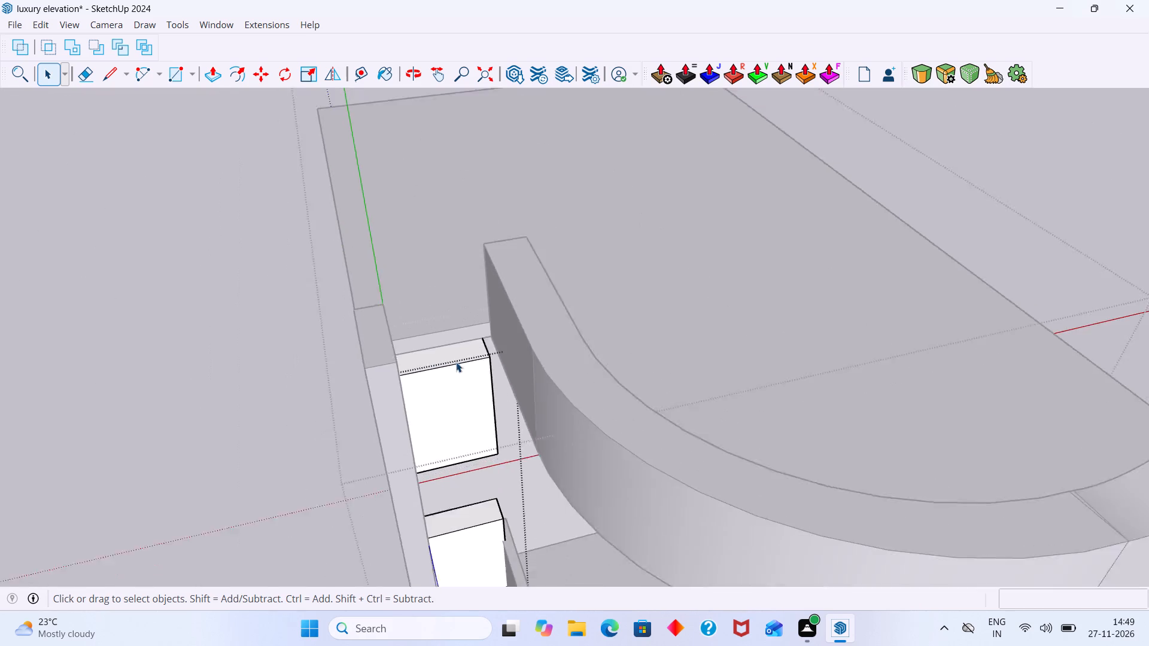
click(169, 437)
Compare the split boxes beside the tall vertical fin with the facade in the reference image.
scroll(464, 394, down, 2)
middle_drag(487, 413, 492, 333)
scroll(492, 333, down, 5)
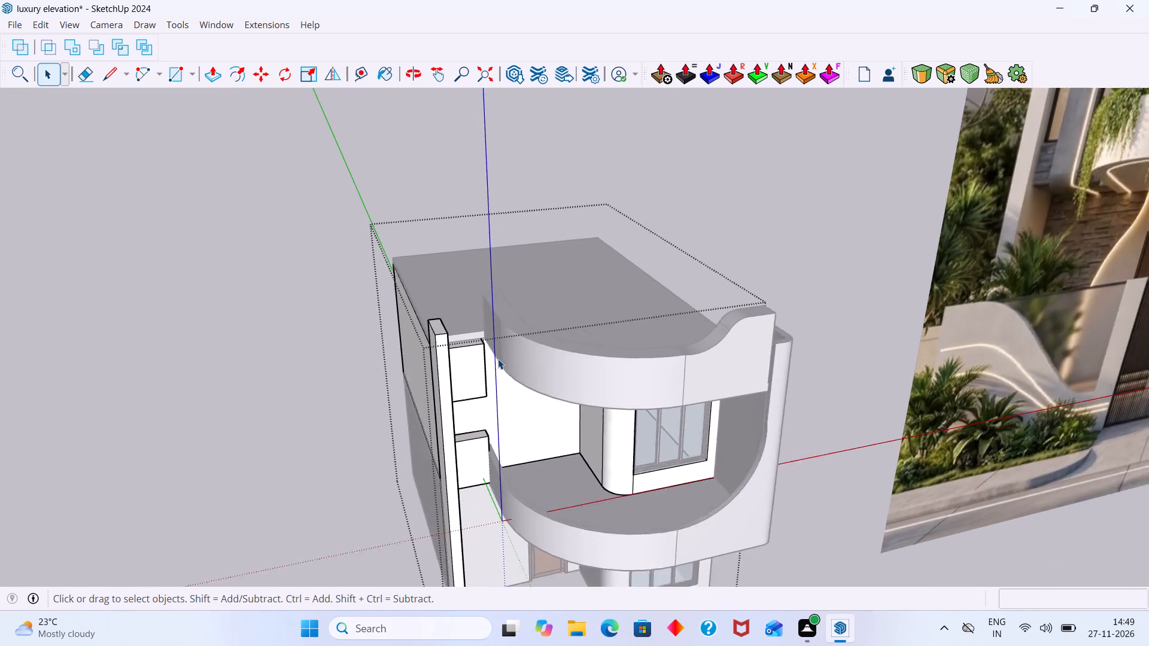
scroll(498, 359, down, 10)
shift+middle_drag(589, 397, 443, 393)
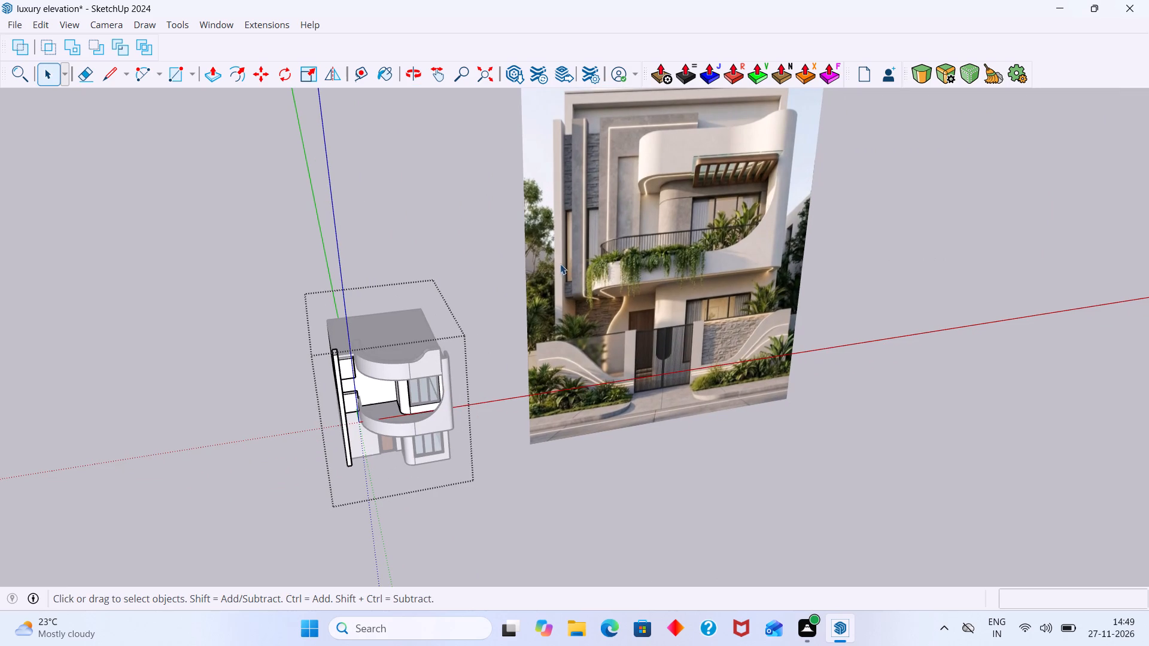
middle_drag(595, 246, 623, 287)
scroll(569, 151, up, 1)
scroll(361, 417, up, 2)
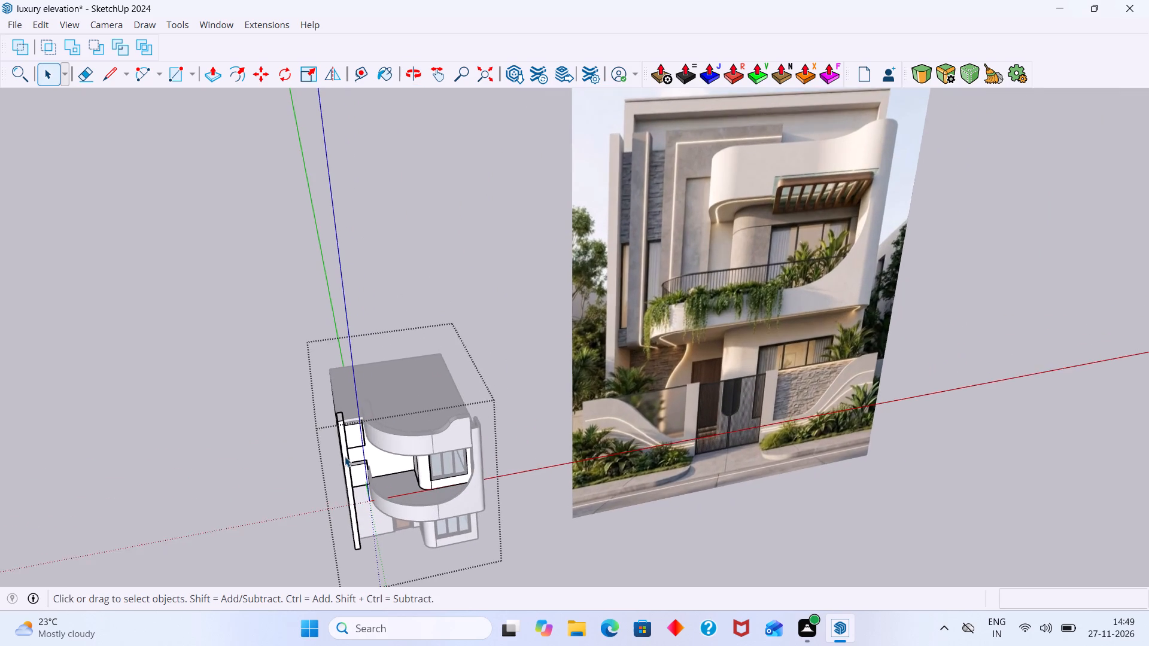
scroll(345, 456, up, 1)
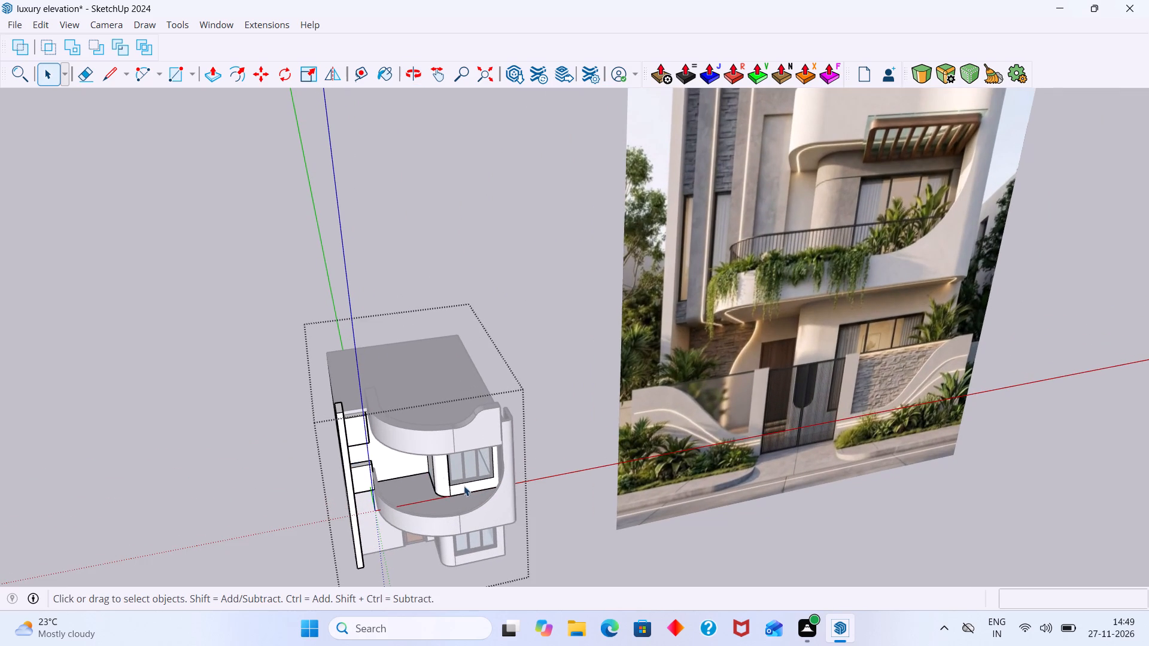
middle_drag(403, 495, 346, 421)
scroll(419, 457, up, 11)
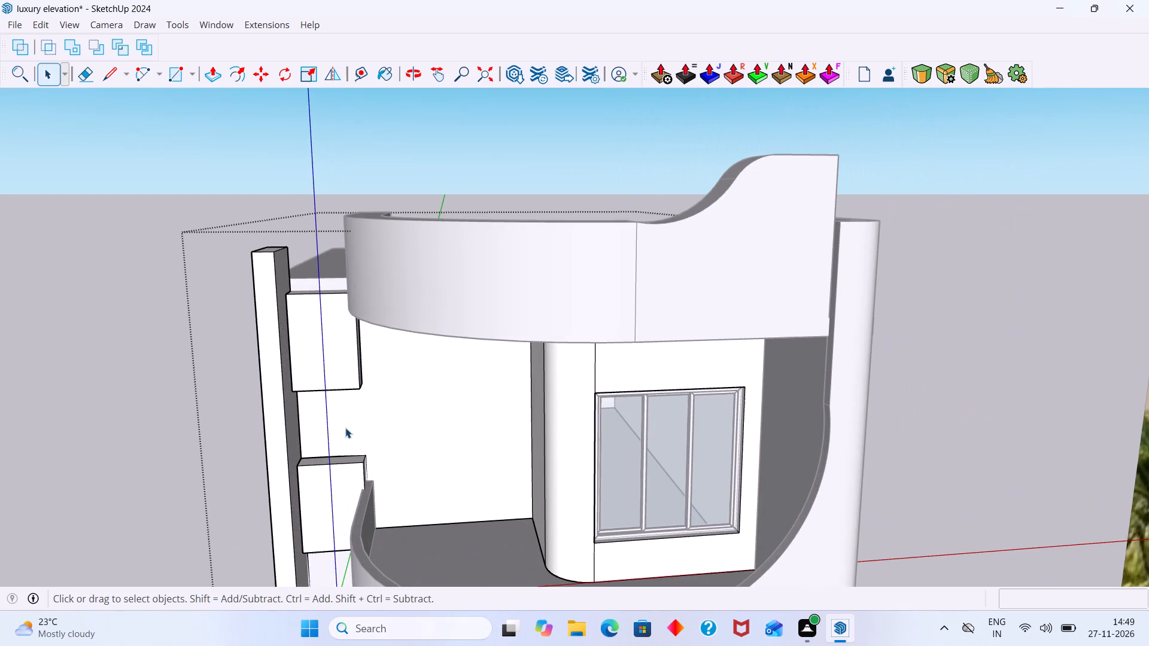
scroll(349, 421, down, 14)
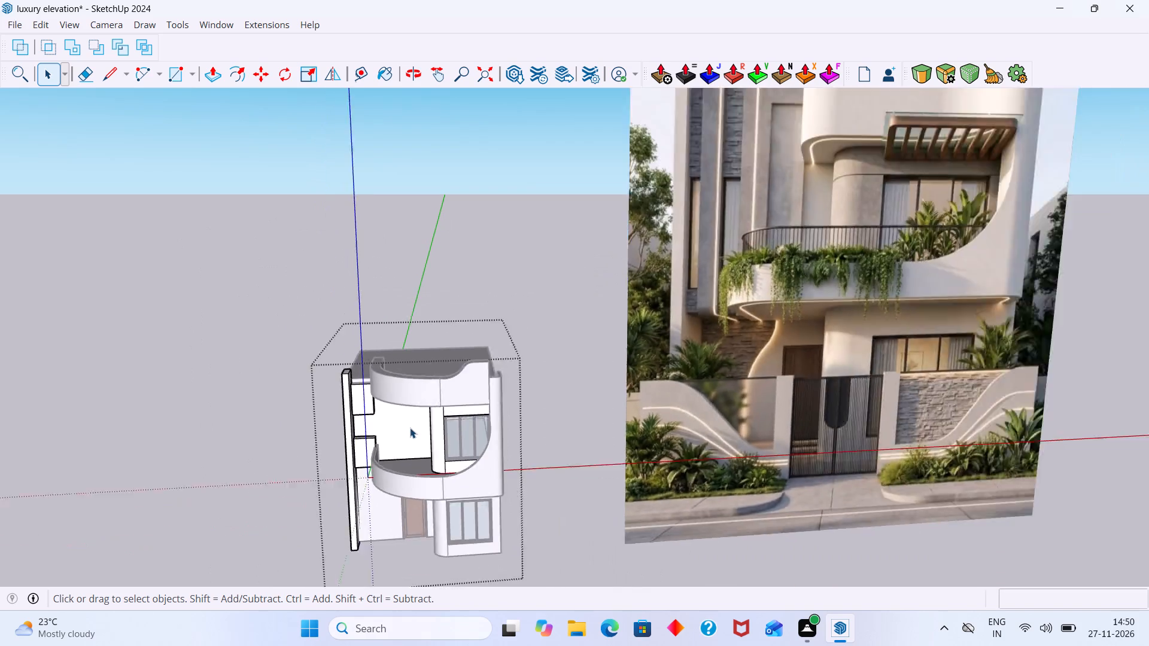
scroll(410, 428, down, 2)
scroll(406, 434, up, 3)
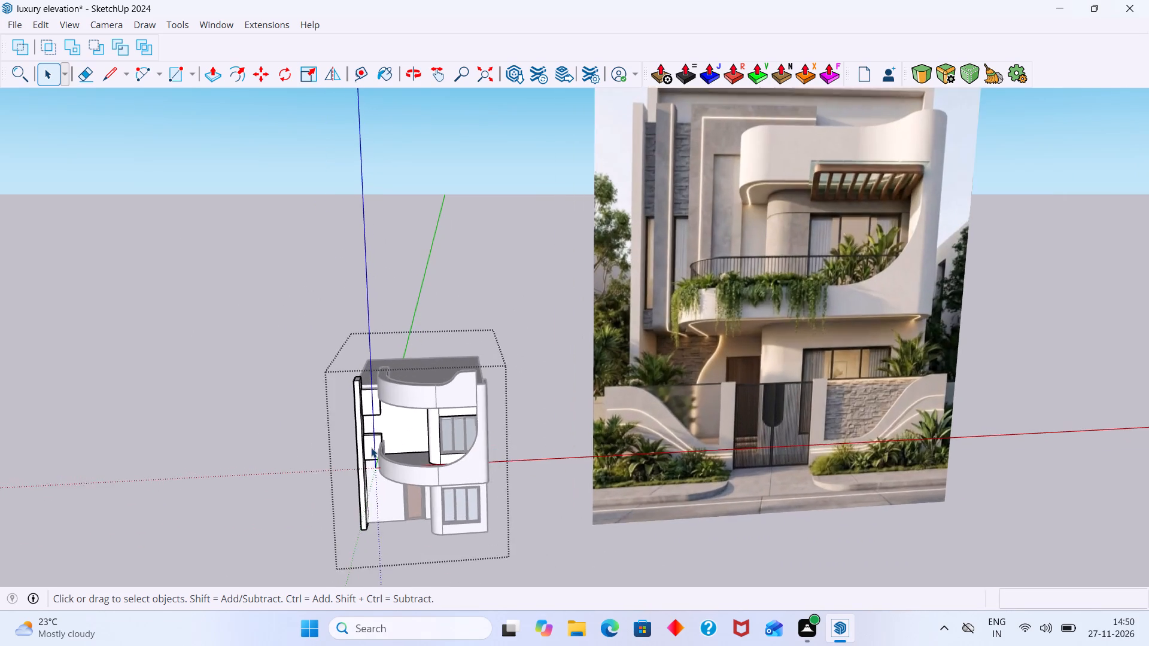
scroll(371, 447, up, 3)
scroll(366, 446, down, 3)
middle_drag(400, 465, 419, 435)
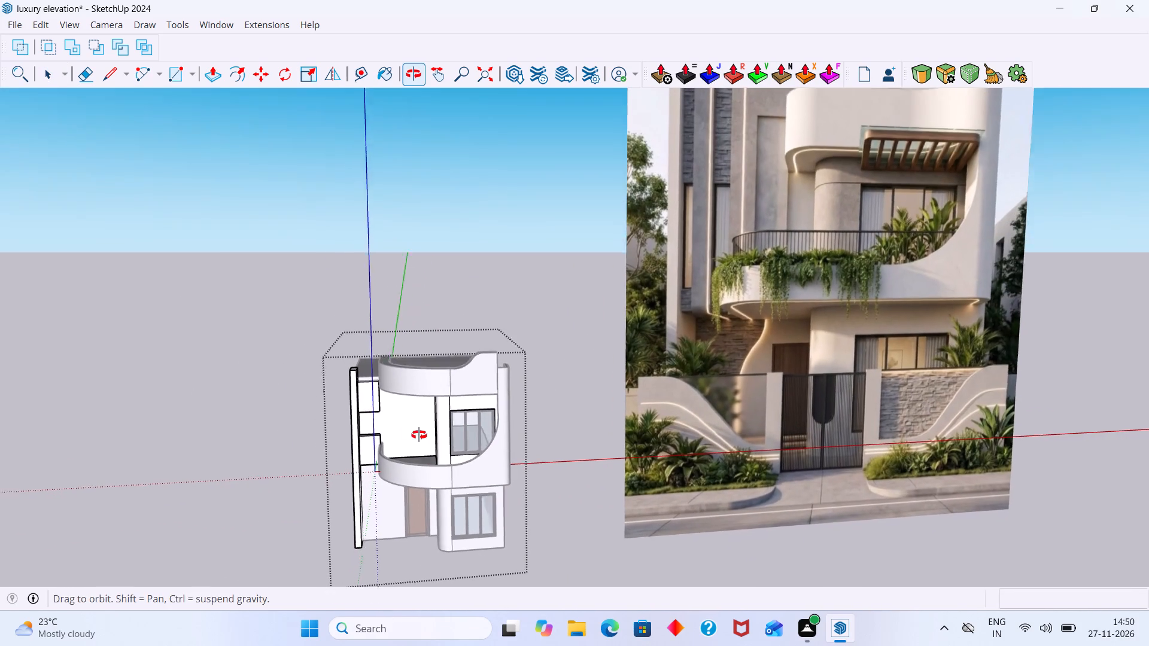
middle_drag(419, 435, 420, 432)
Inside its group, push the lower box's top face down about 1' 9" with Push/Pull.
scroll(383, 439, up, 11)
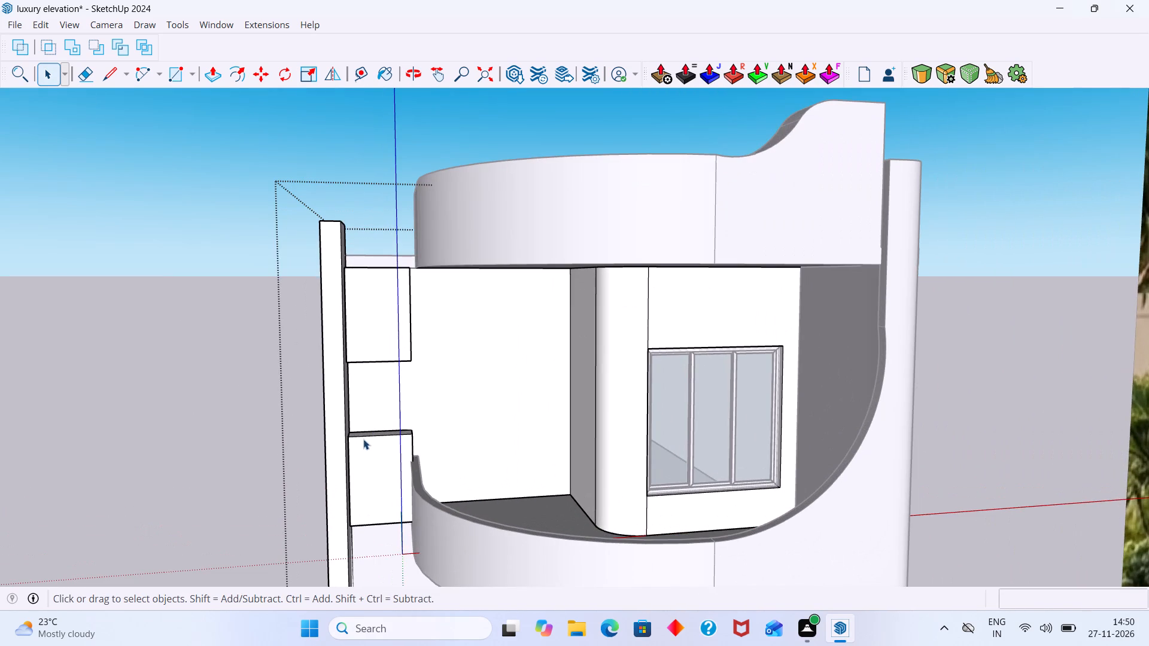
scroll(379, 435, up, 2)
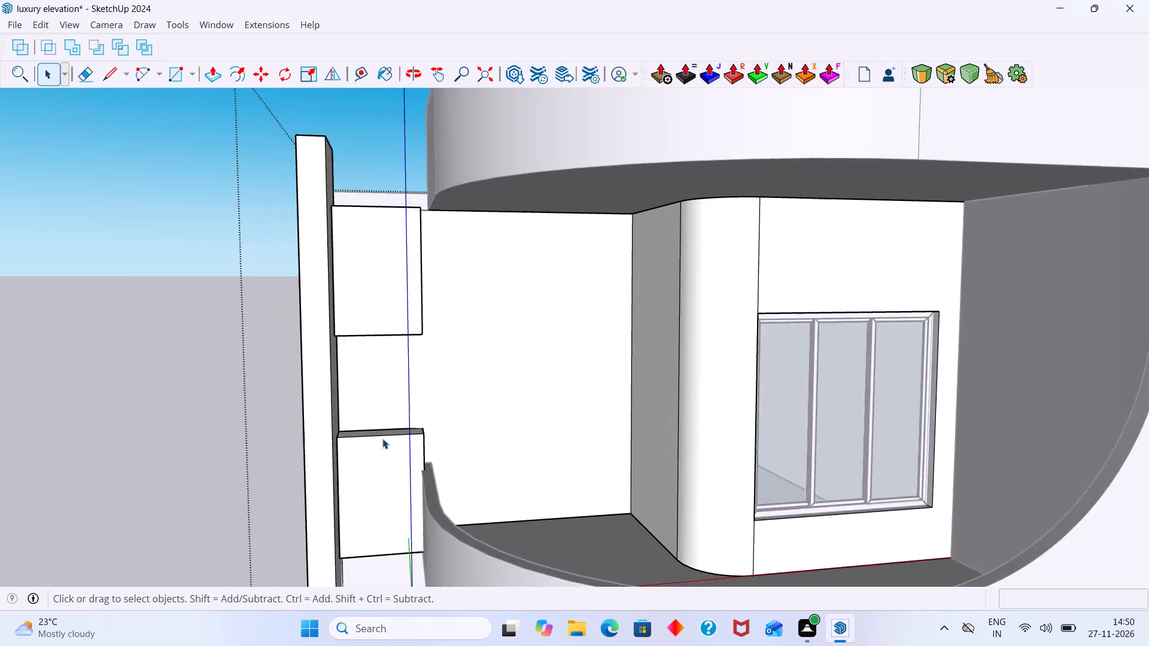
scroll(382, 438, up, 5)
middle_drag(422, 435, 397, 493)
scroll(397, 401, up, 13)
double_click(362, 406)
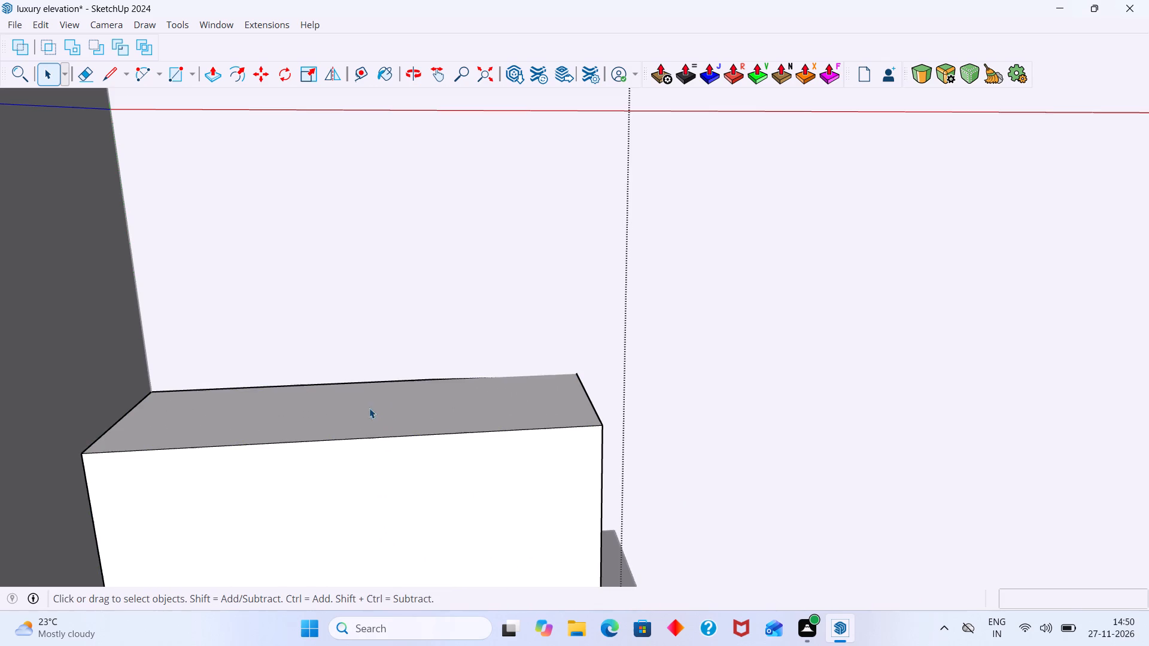
click(378, 408)
key(p)
click(380, 406)
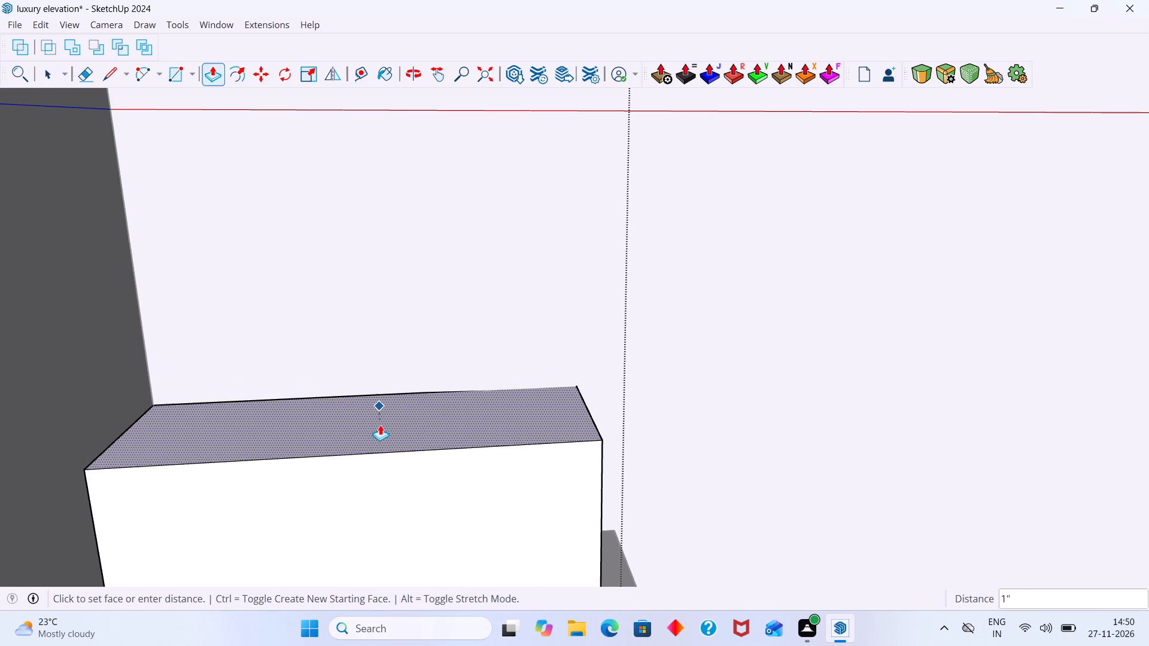
scroll(385, 458, down, 12)
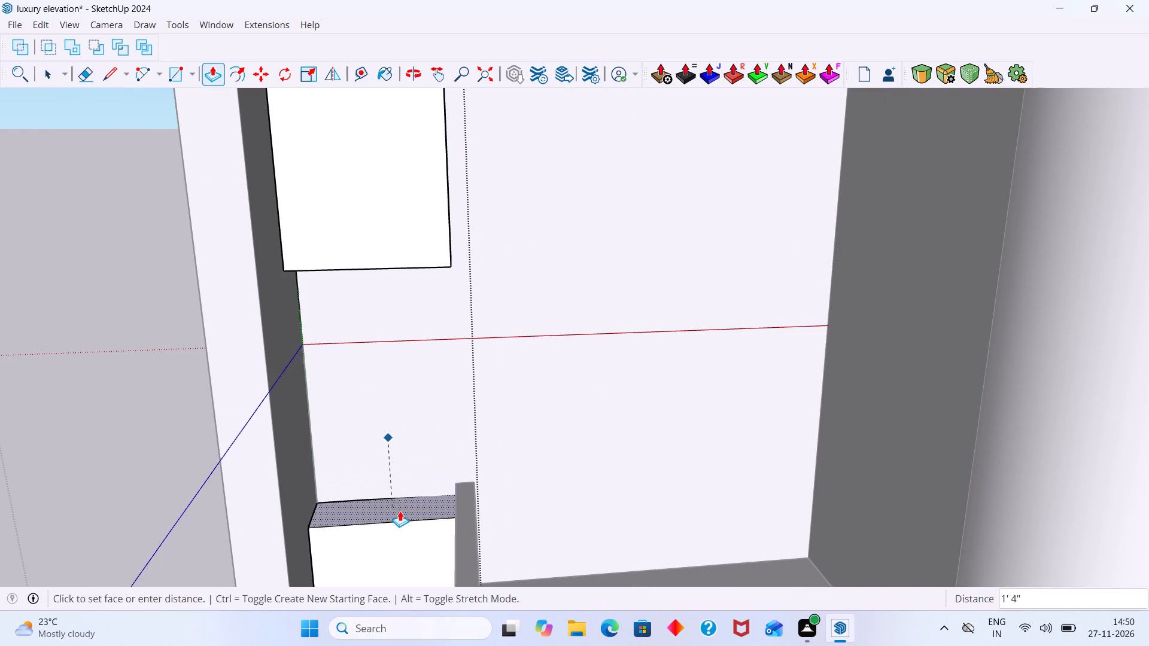
scroll(400, 514, down, 1)
middle_drag(400, 513, 393, 449)
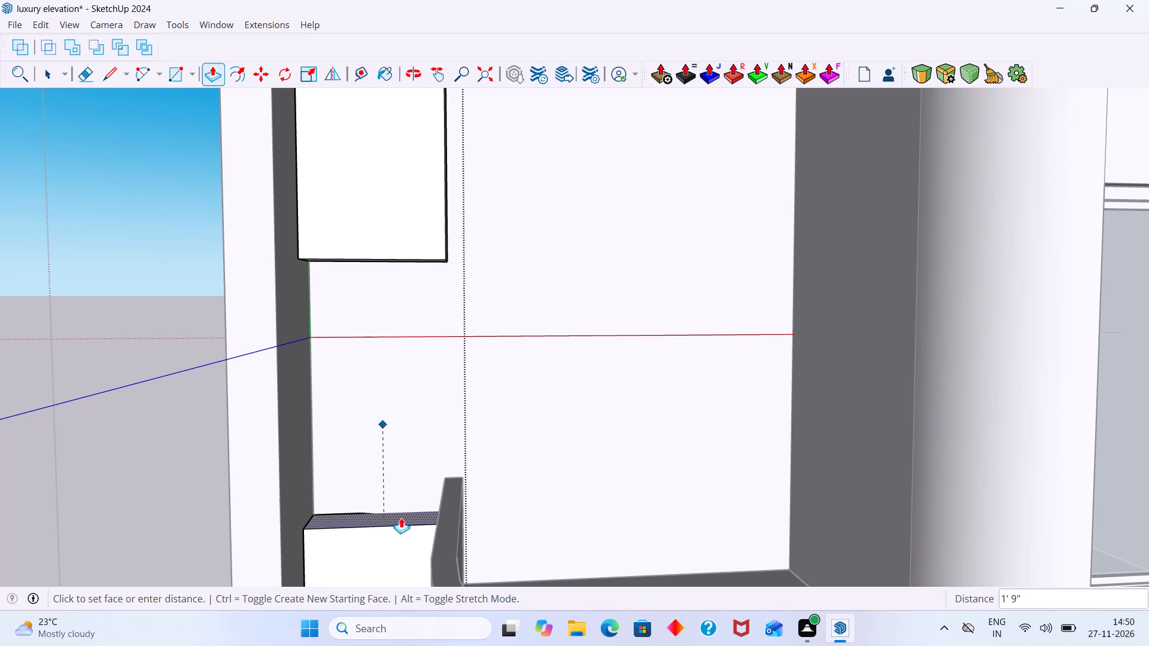
click(401, 517)
key(space)
key(space)
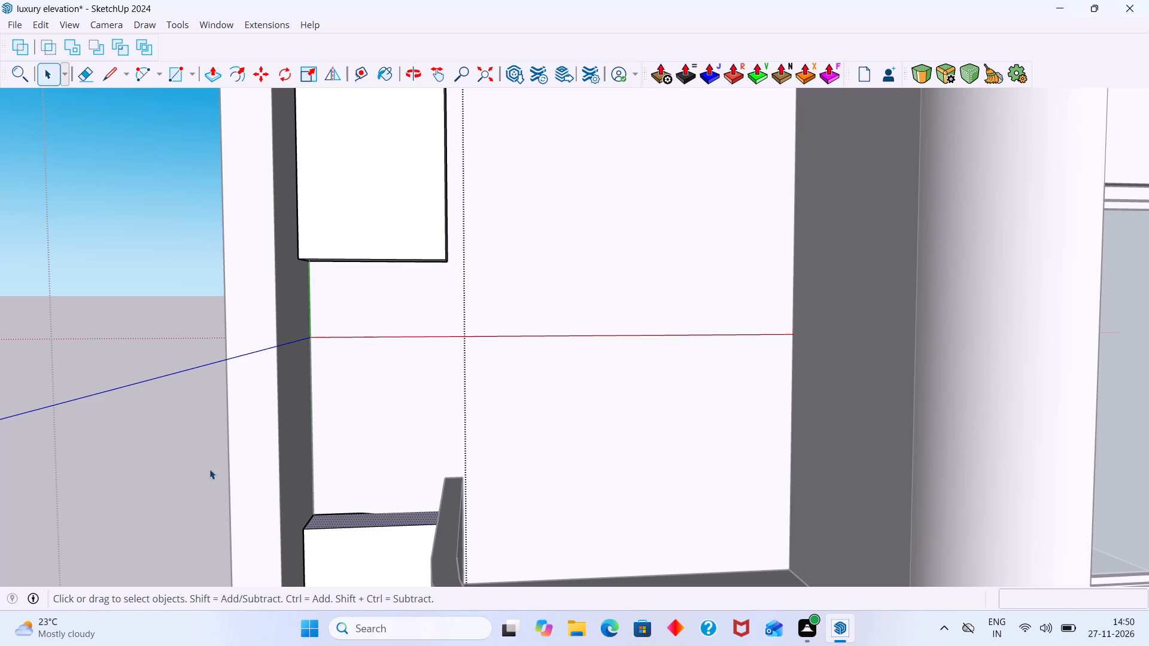
click(169, 456)
Push the lower box's top face down a further 3" or so, below the top of the balcony parapet.
scroll(238, 418, down, 14)
scroll(339, 396, down, 5)
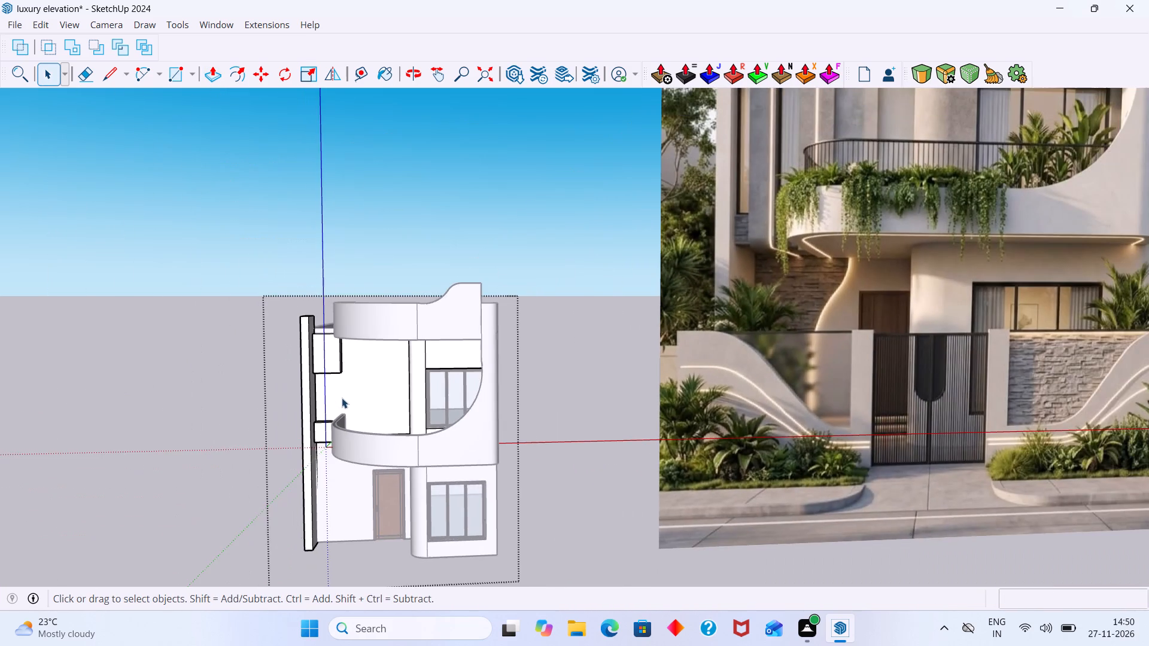
scroll(344, 399, down, 2)
middle_drag(354, 397, 458, 391)
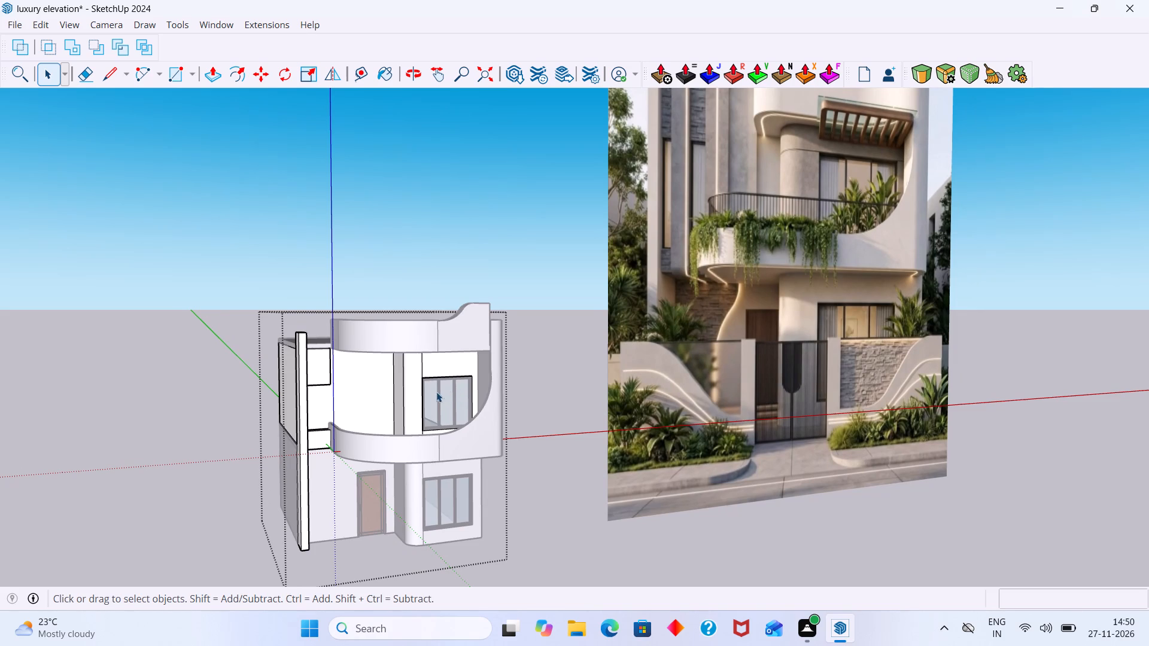
scroll(342, 428, up, 11)
middle_drag(298, 440, 262, 483)
scroll(293, 452, up, 7)
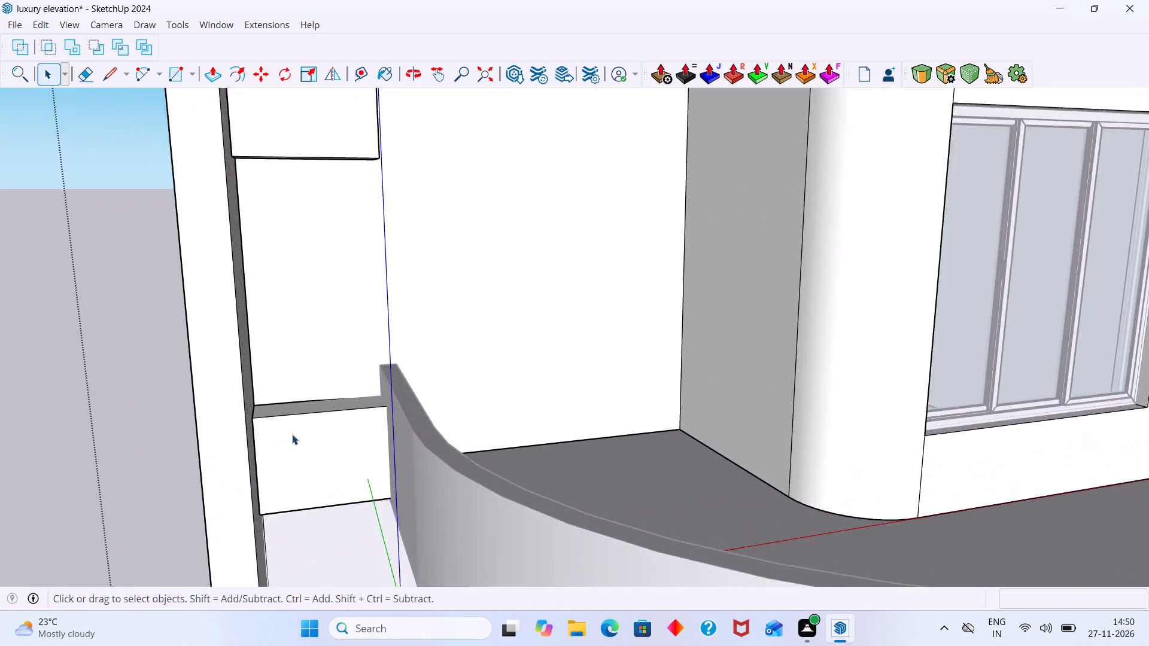
scroll(292, 434, up, 12)
middle_drag(290, 441, 287, 465)
scroll(278, 413, up, 4)
click(275, 409)
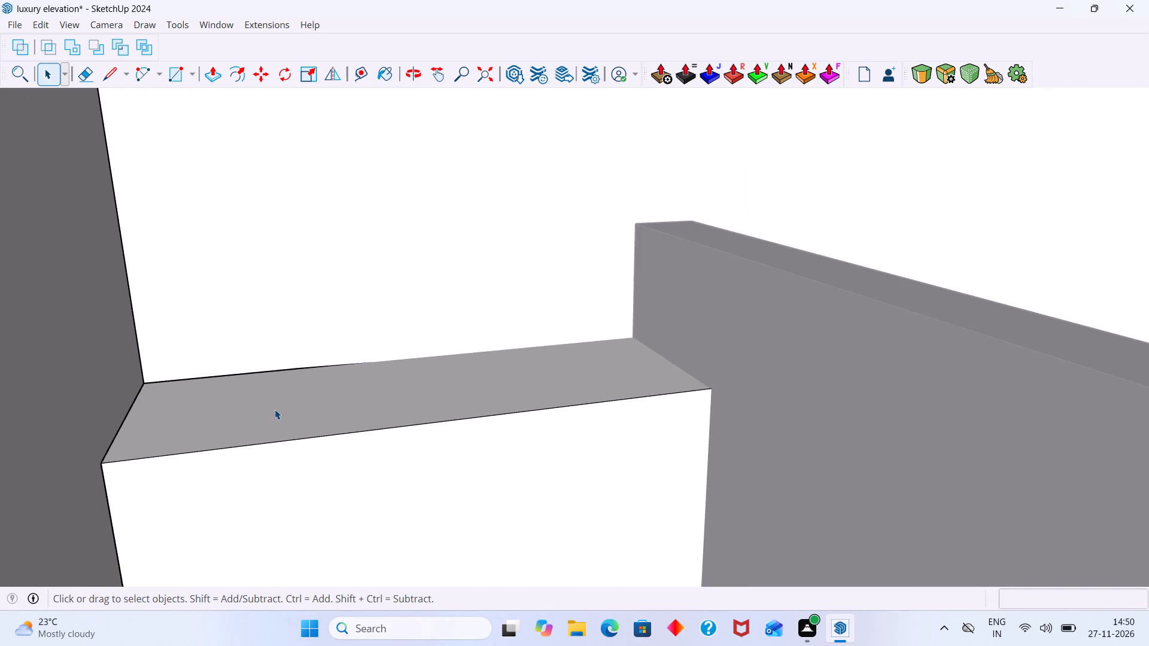
double_click(280, 409)
triple_click(311, 406)
click(313, 406)
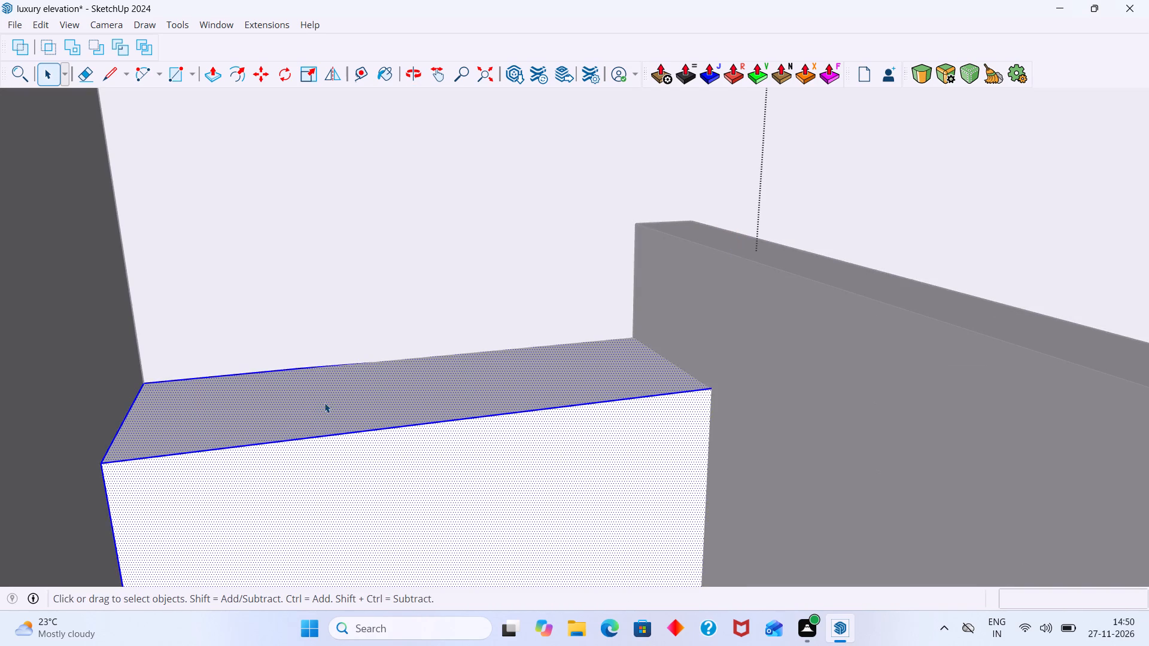
click(324, 402)
key(p)
click(320, 406)
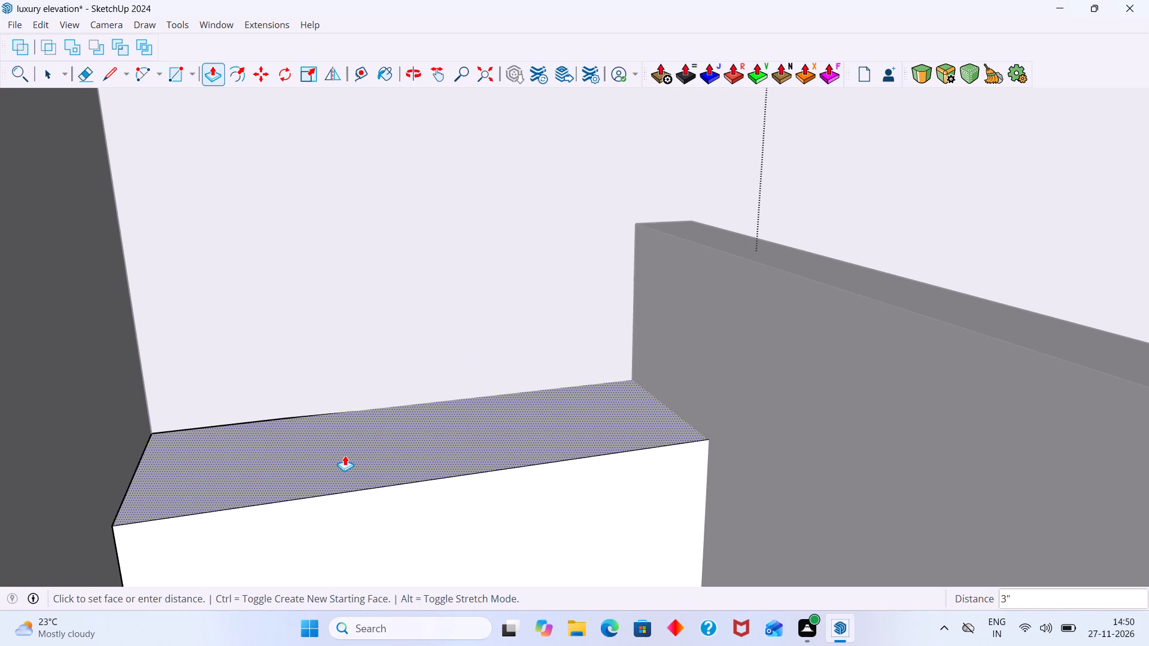
click(345, 455)
key(space)
scroll(319, 426, down, 13)
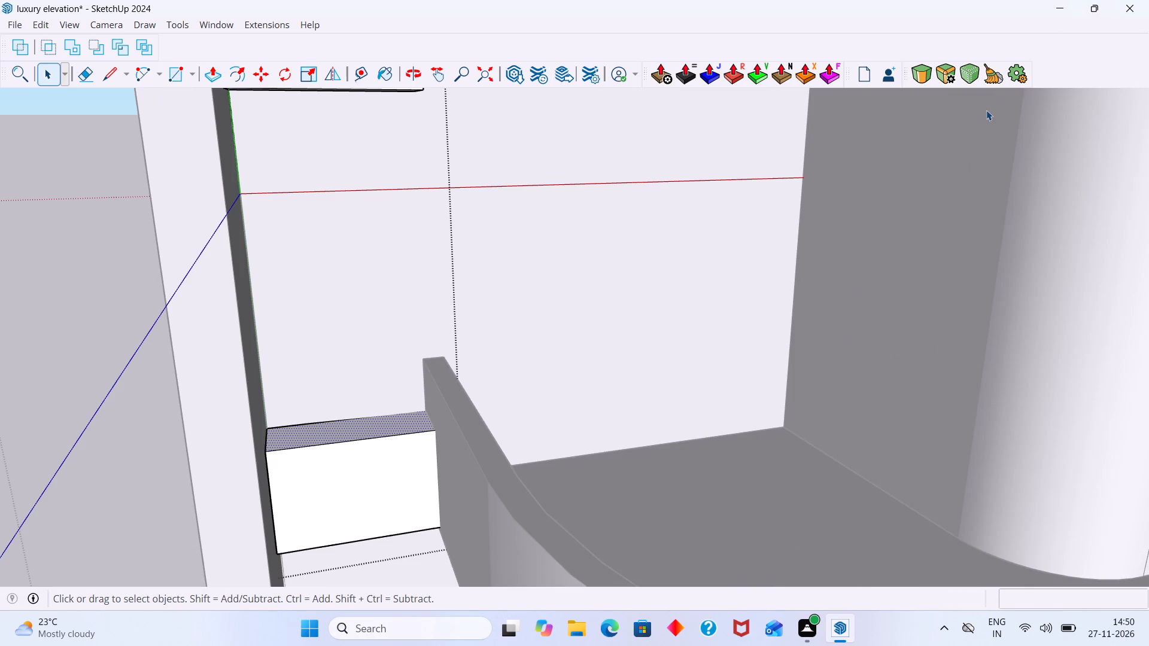
scroll(240, 300, down, 10)
click(84, 263)
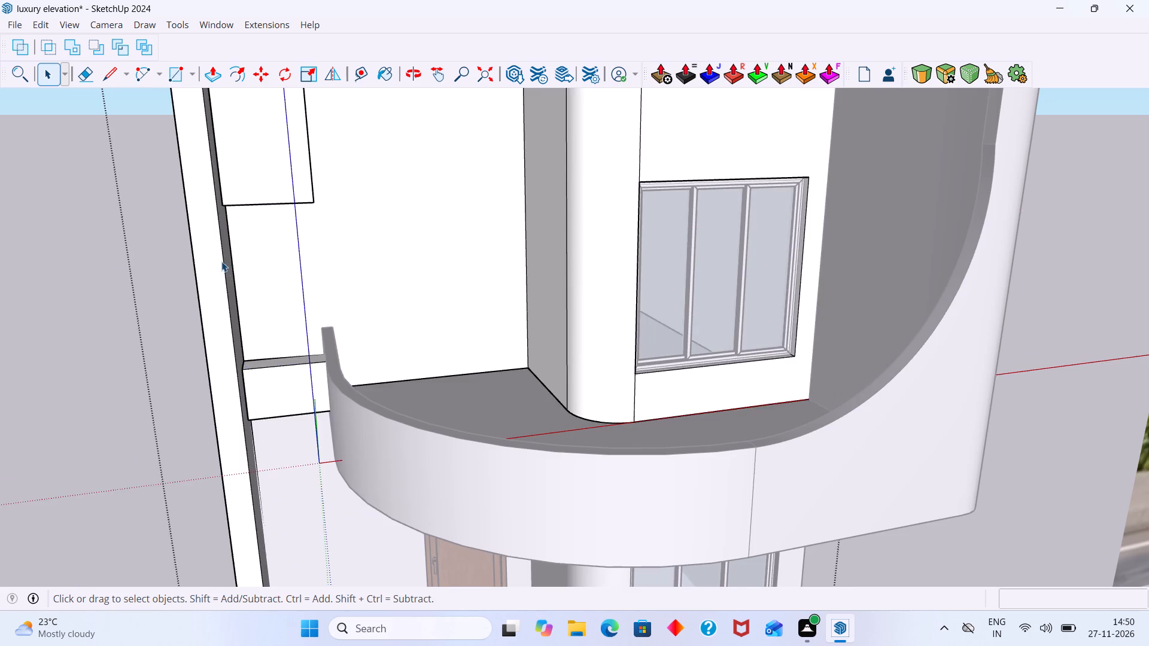
Compare the shortened lower box and the gap between the boxes with the reference facade.
scroll(222, 268, down, 13)
middle_drag(286, 293, 253, 220)
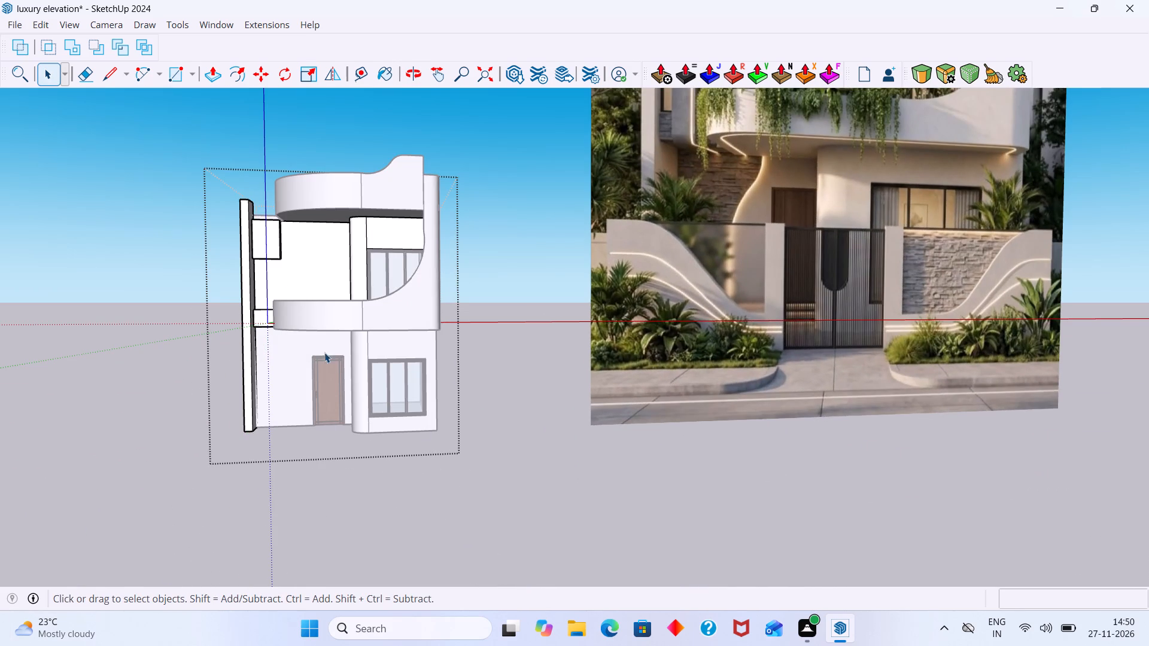
scroll(294, 340, down, 4)
middle_drag(287, 348, 270, 458)
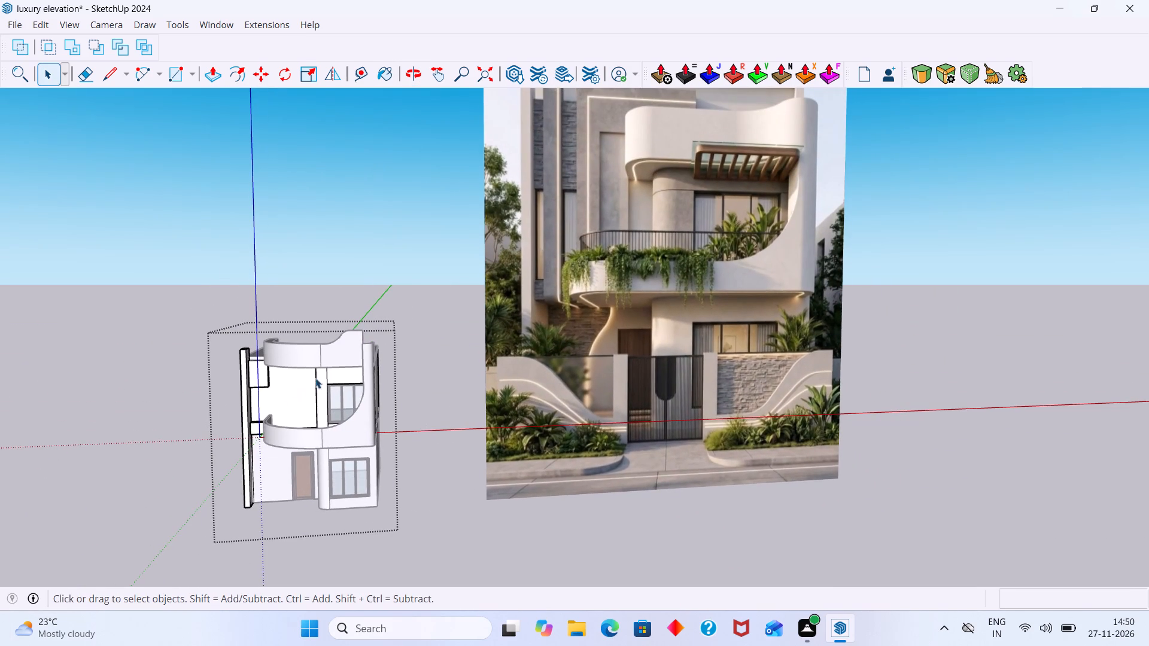
shift+middle_drag(278, 397, 259, 523)
shift+middle_drag(258, 516, 266, 409)
scroll(243, 418, up, 1)
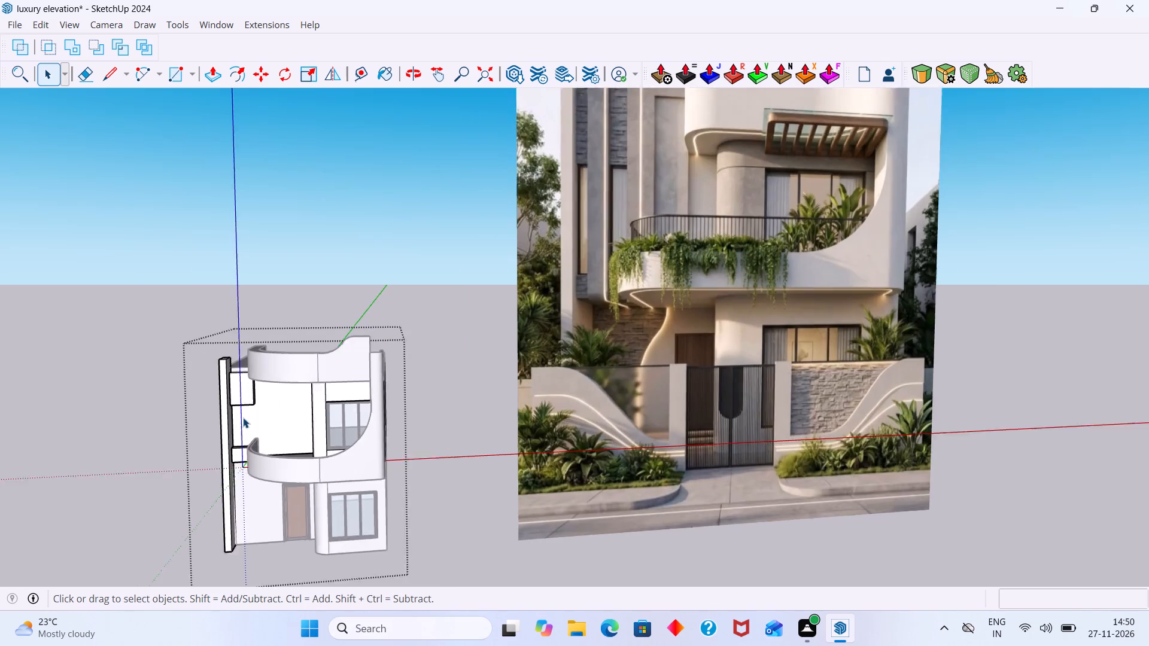
scroll(243, 418, up, 4)
middle_drag(249, 449, 254, 496)
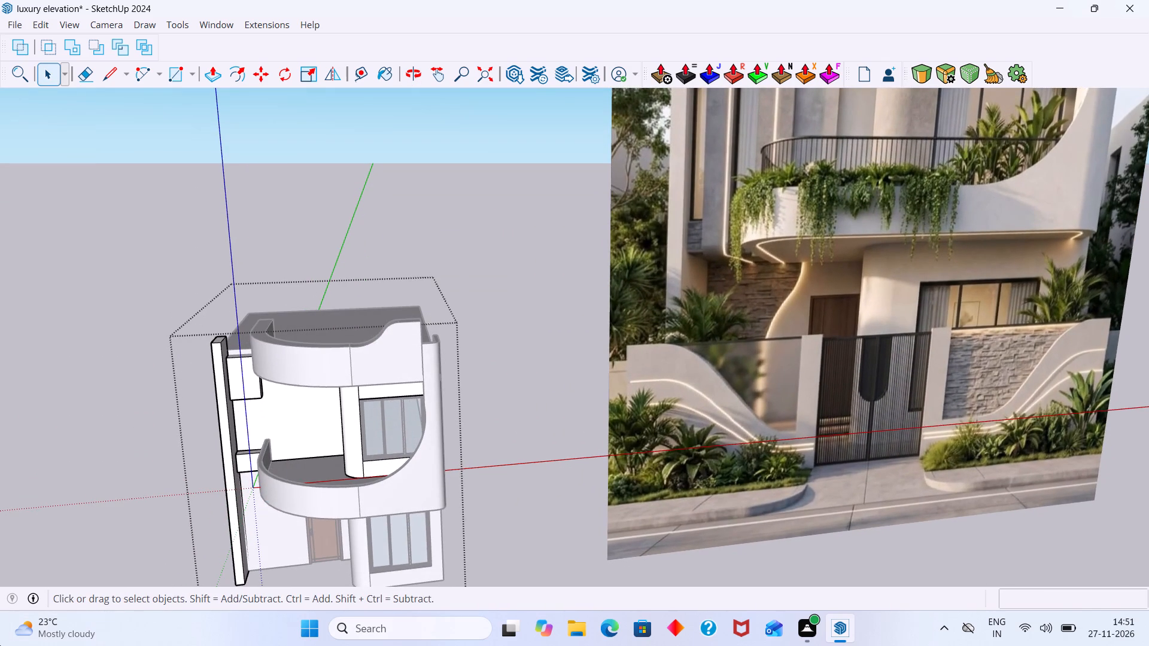
scroll(32, 509, up, 2)
shift+middle_drag(317, 439, 297, 479)
scroll(203, 453, up, 4)
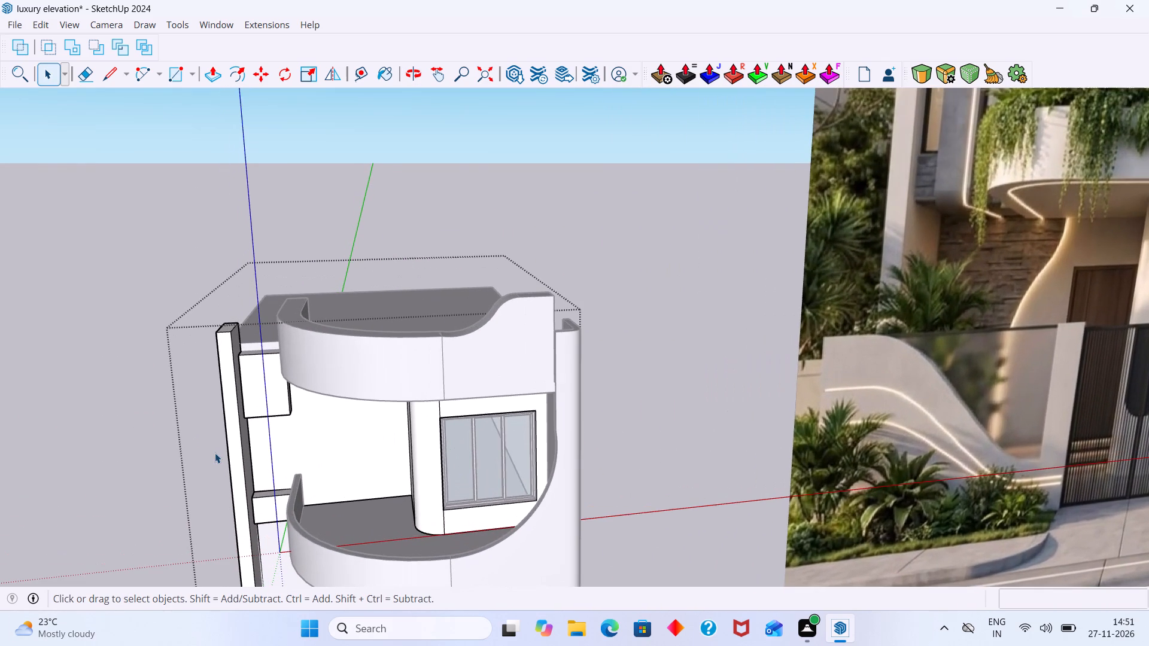
Draw a rectangle about 5' by 2' 5" on the wall strip between the upper and lower boxes beside the vertical fin.
scroll(233, 454, up, 13)
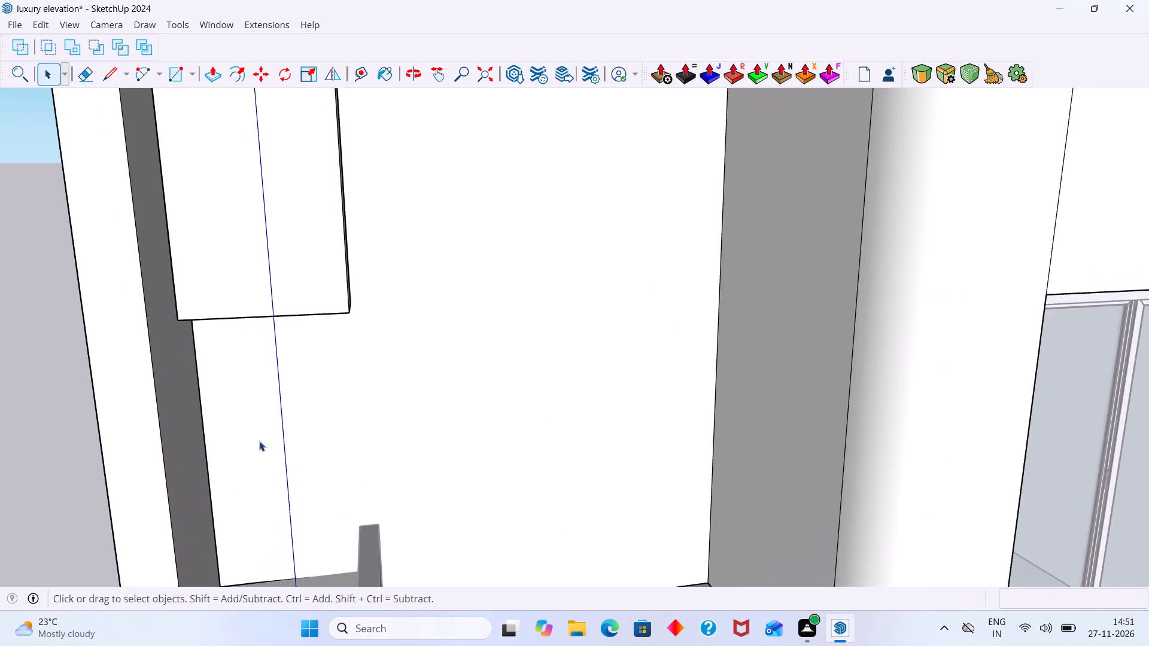
middle_drag(256, 435, 245, 378)
scroll(250, 383, up, 3)
key(r)
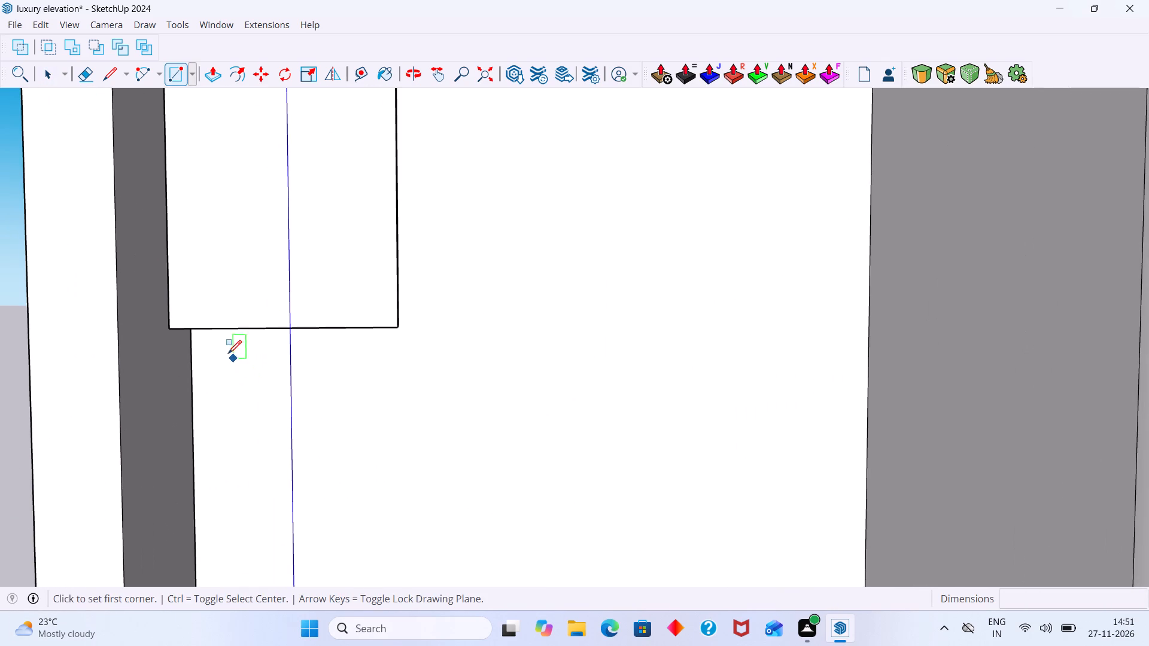
scroll(194, 342, up, 3)
middle_drag(193, 349, 203, 303)
scroll(193, 324, up, 3)
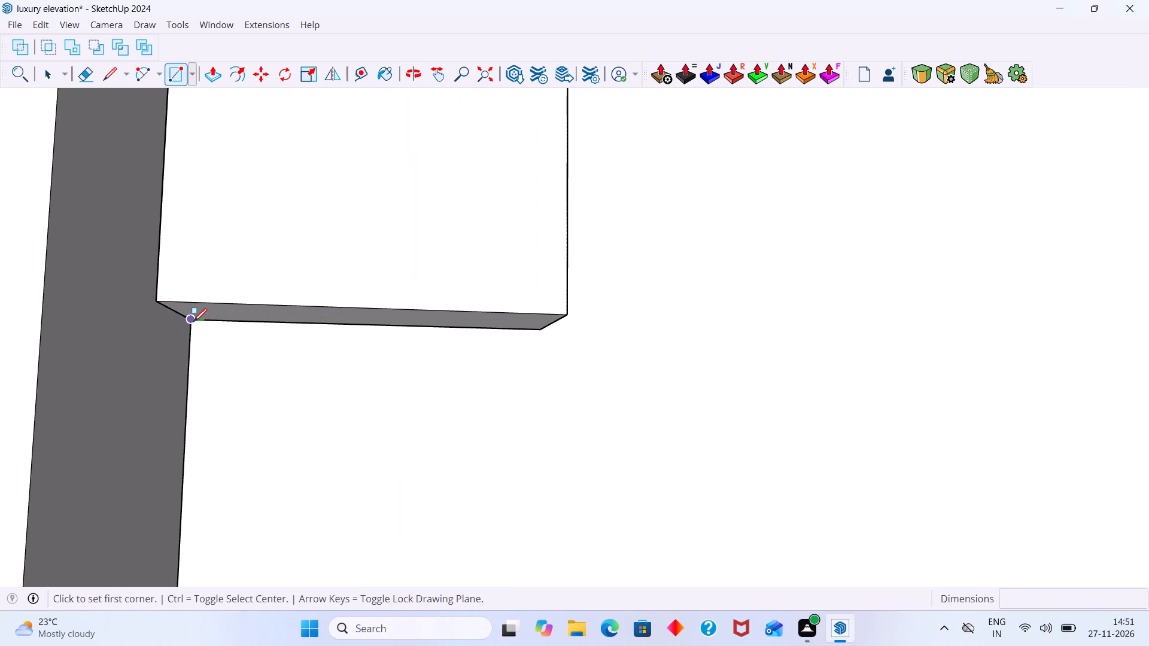
click(193, 322)
scroll(319, 506, down, 9)
shift+middle_drag(360, 496, 358, 392)
middle_drag(360, 428, 372, 540)
scroll(439, 516, up, 10)
middle_drag(423, 538, 495, 523)
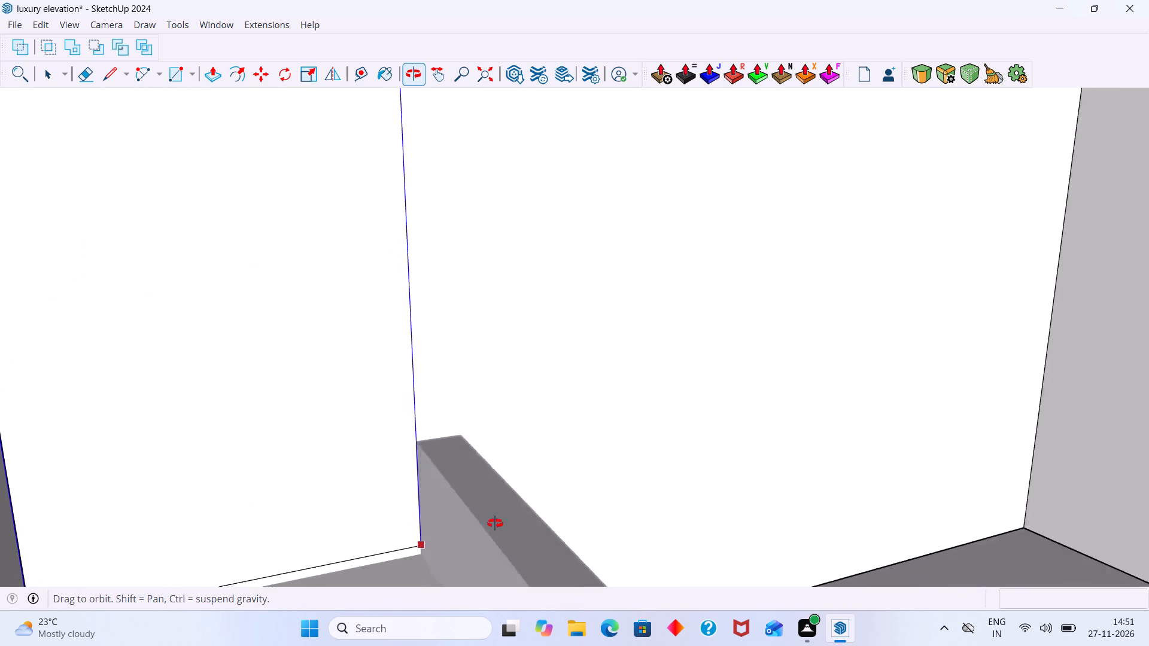
middle_drag(495, 523, 507, 511)
scroll(394, 522, up, 4)
scroll(455, 517, down, 10)
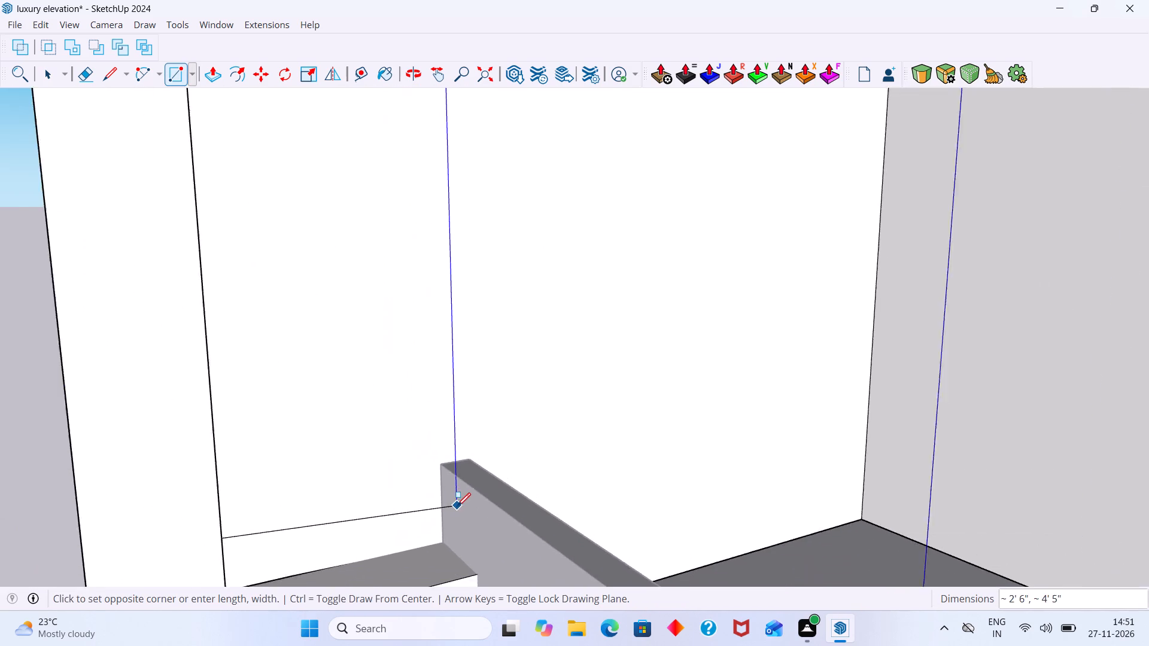
scroll(457, 506, down, 6)
middle_drag(460, 501, 424, 486)
scroll(406, 487, down, 11)
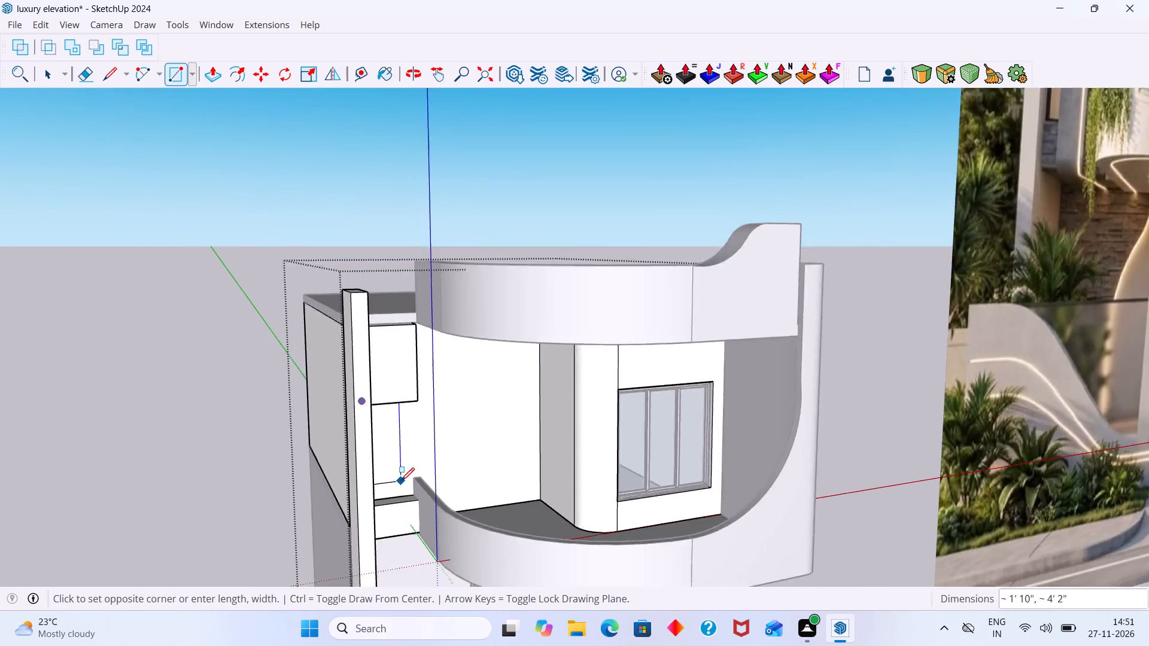
scroll(401, 481, down, 8)
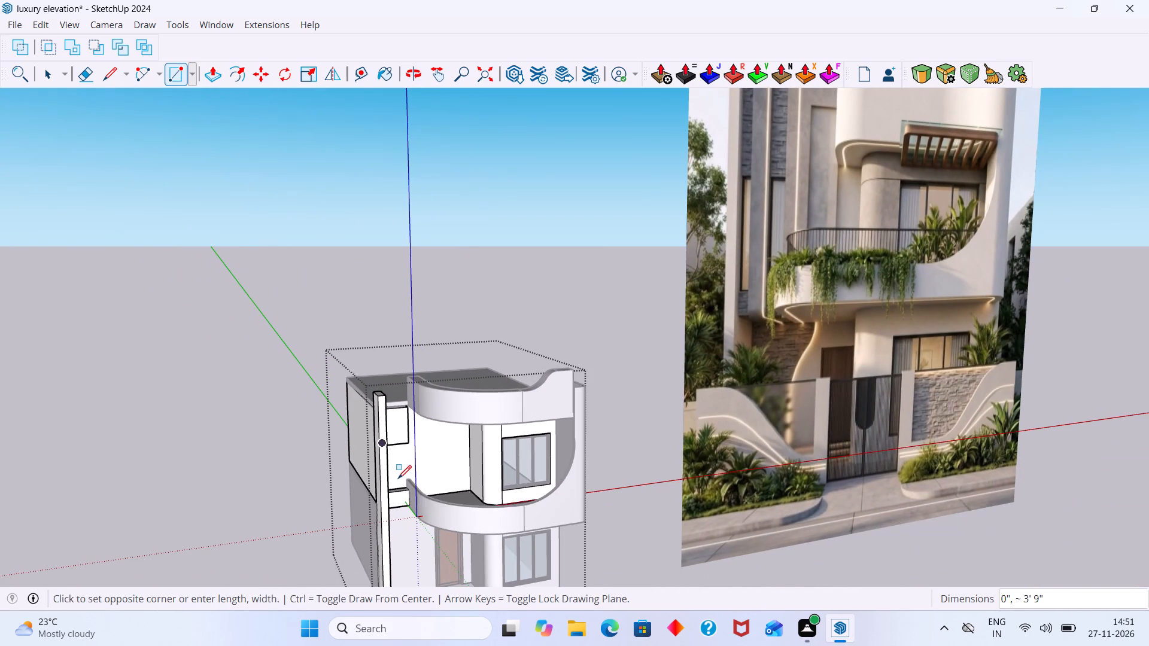
scroll(392, 487, up, 15)
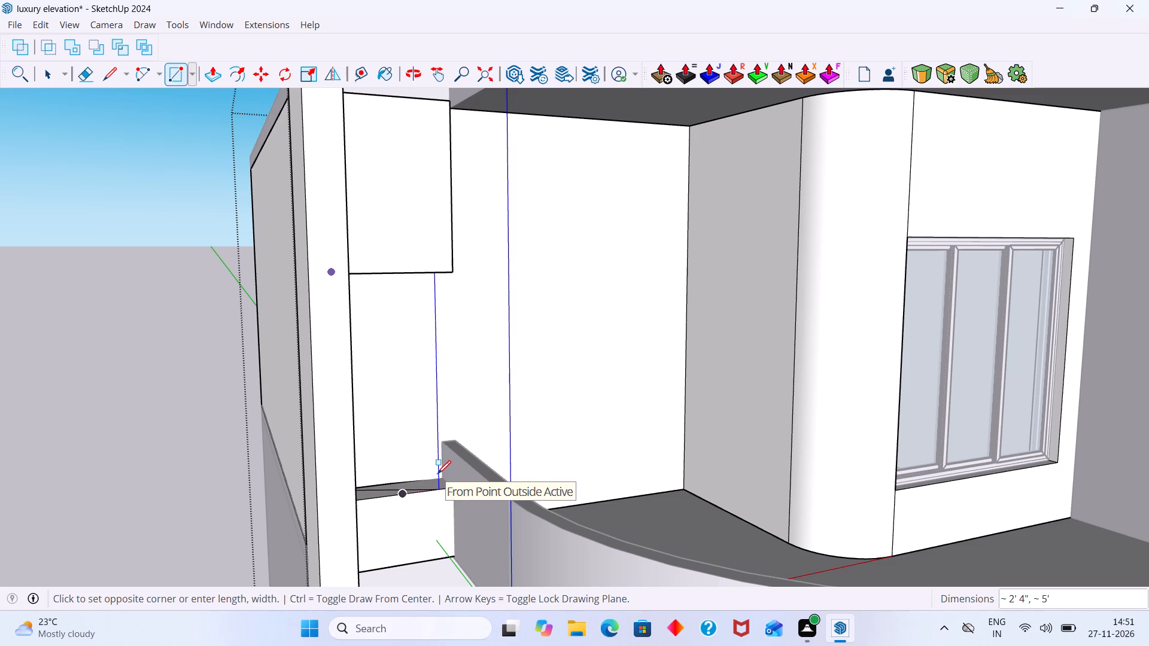
scroll(434, 476, up, 6)
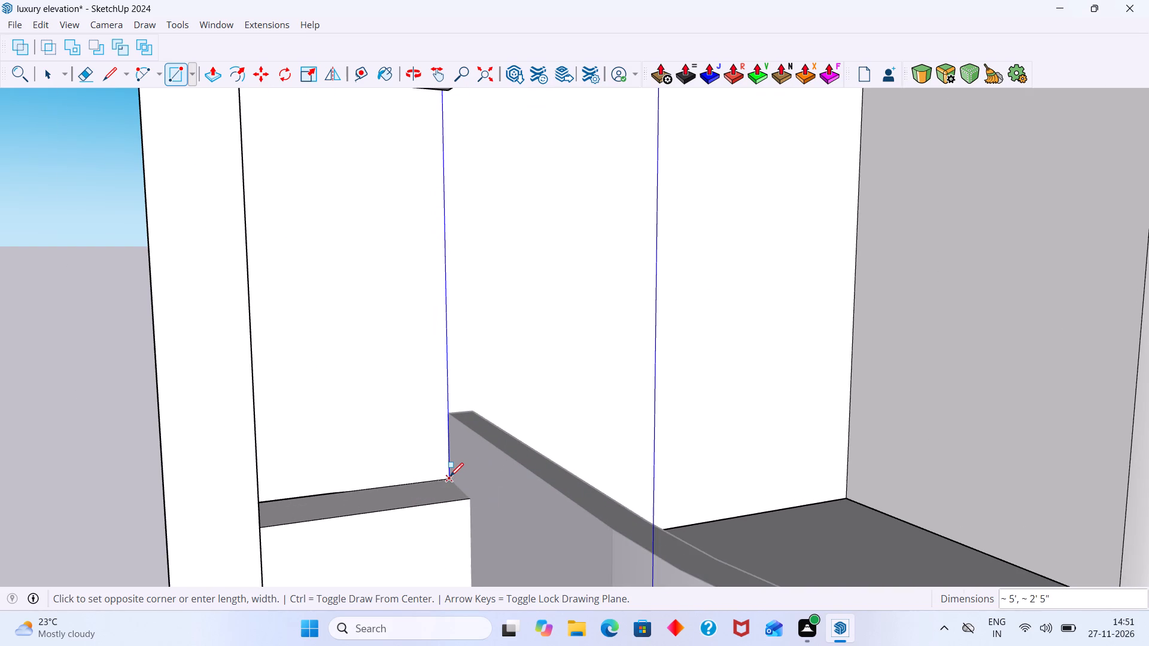
click(450, 476)
key(space)
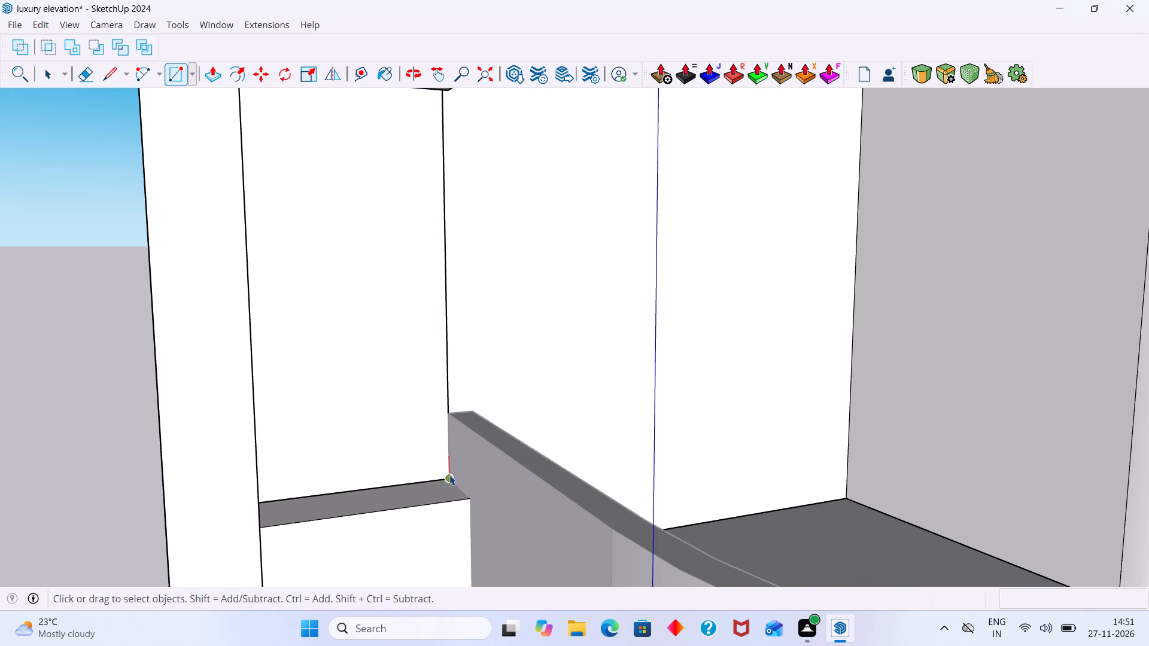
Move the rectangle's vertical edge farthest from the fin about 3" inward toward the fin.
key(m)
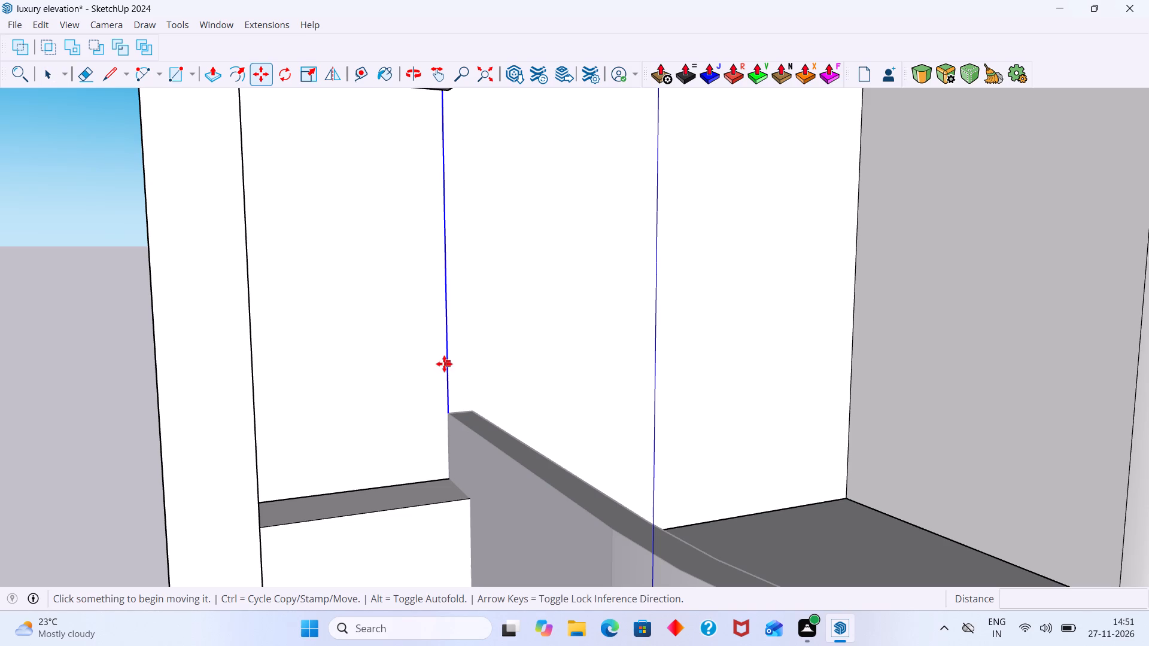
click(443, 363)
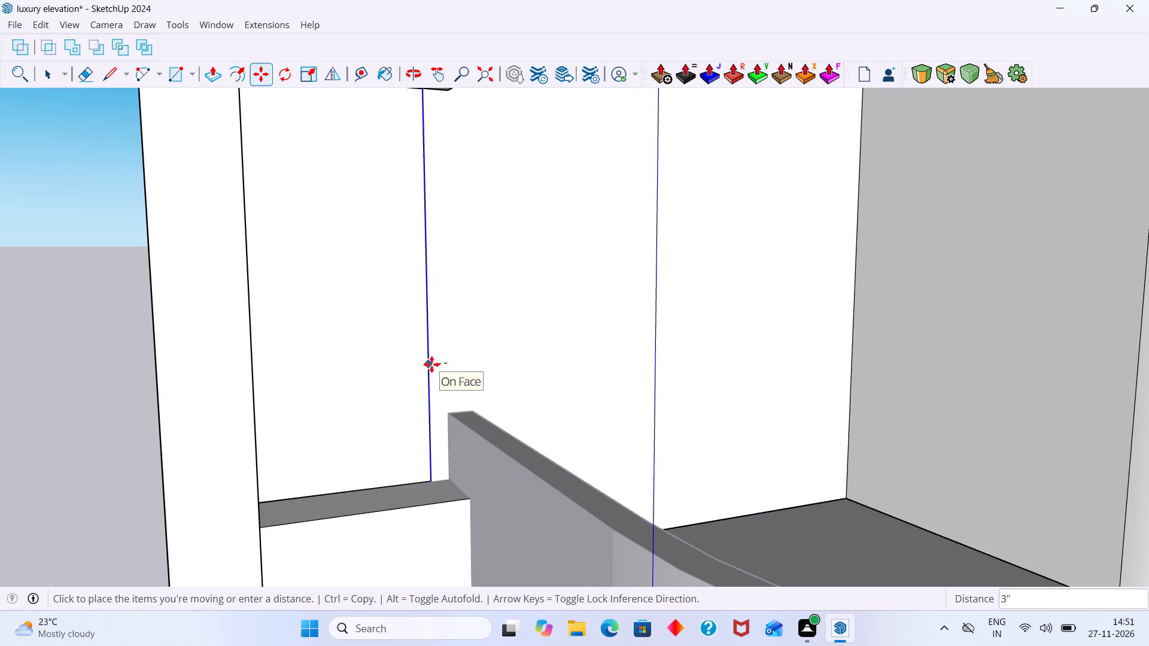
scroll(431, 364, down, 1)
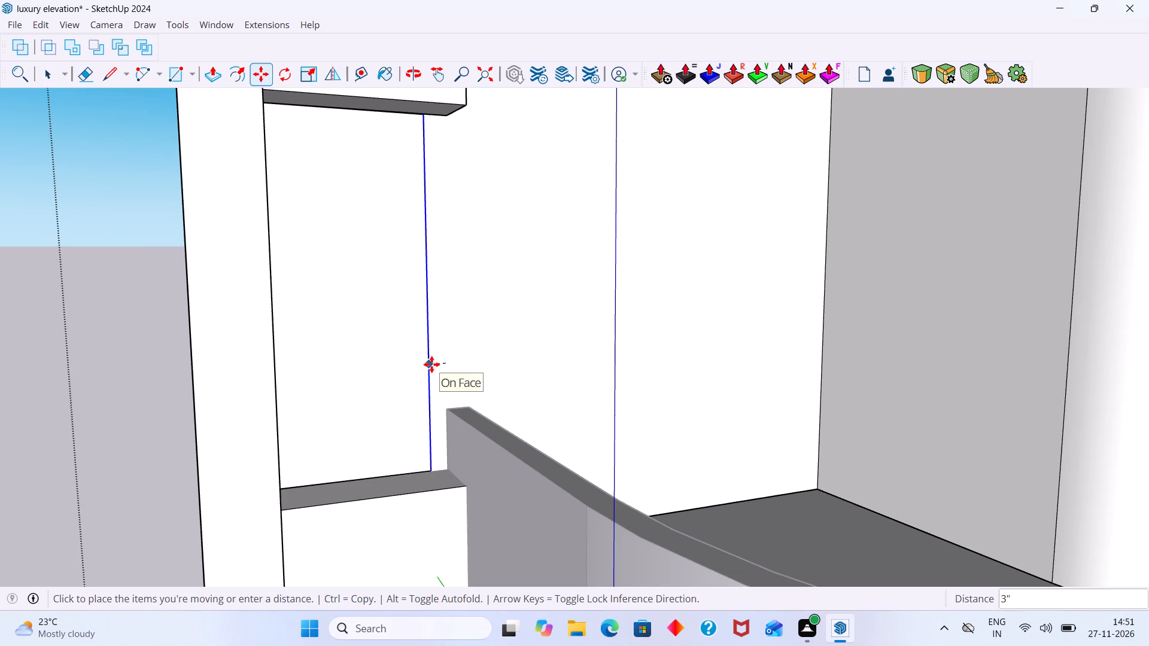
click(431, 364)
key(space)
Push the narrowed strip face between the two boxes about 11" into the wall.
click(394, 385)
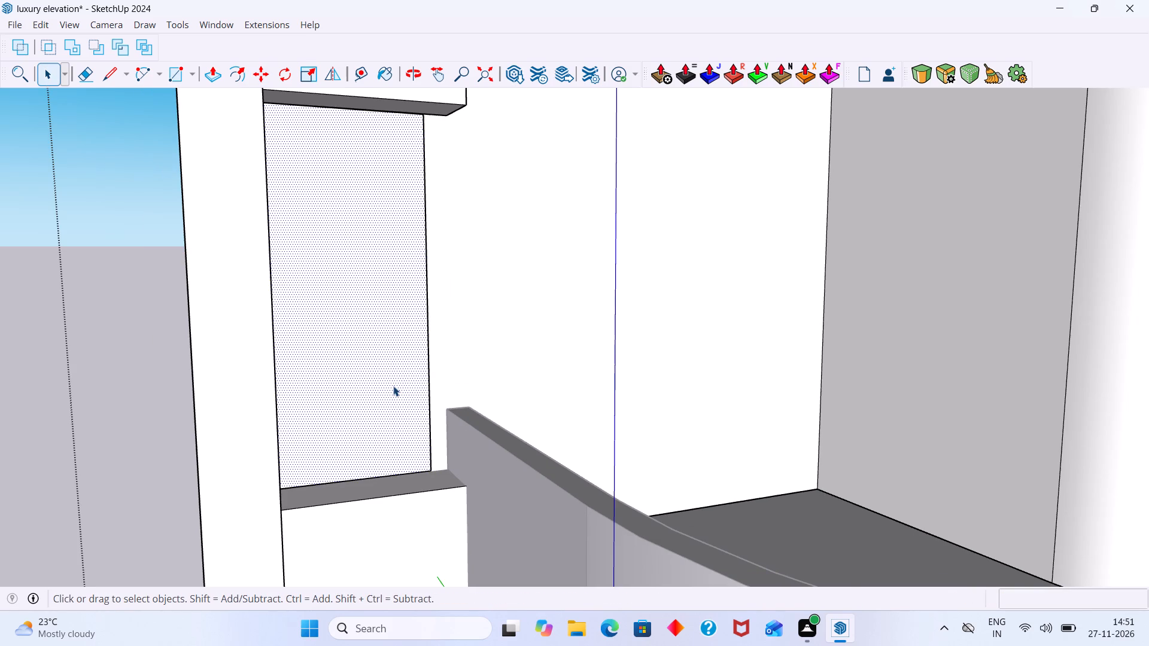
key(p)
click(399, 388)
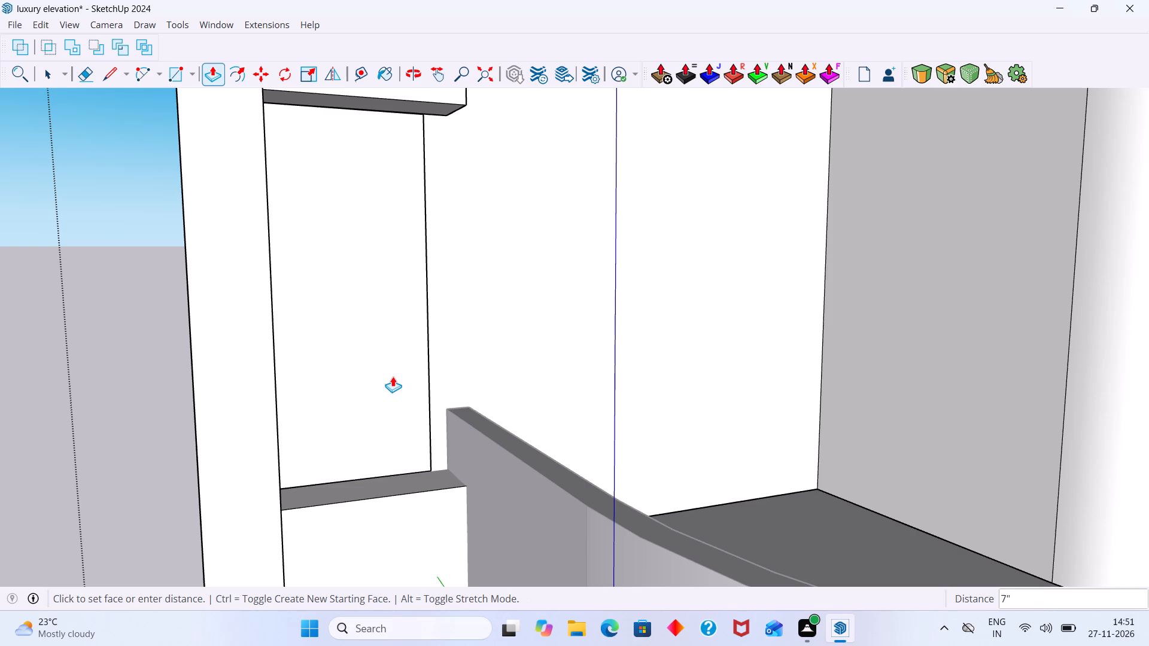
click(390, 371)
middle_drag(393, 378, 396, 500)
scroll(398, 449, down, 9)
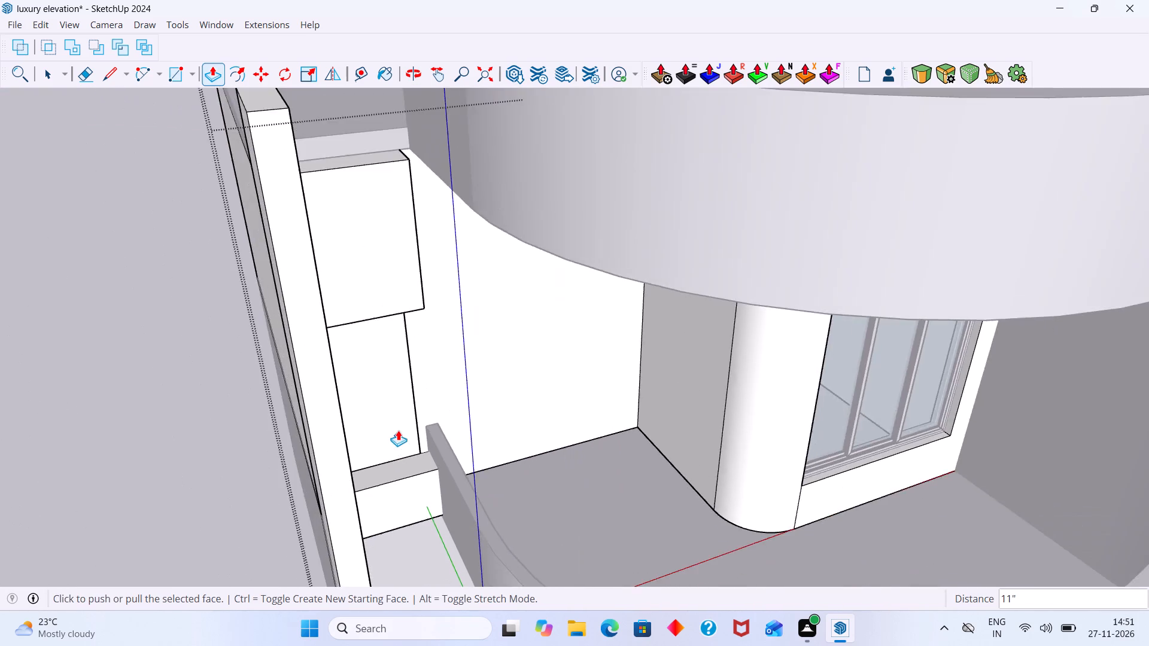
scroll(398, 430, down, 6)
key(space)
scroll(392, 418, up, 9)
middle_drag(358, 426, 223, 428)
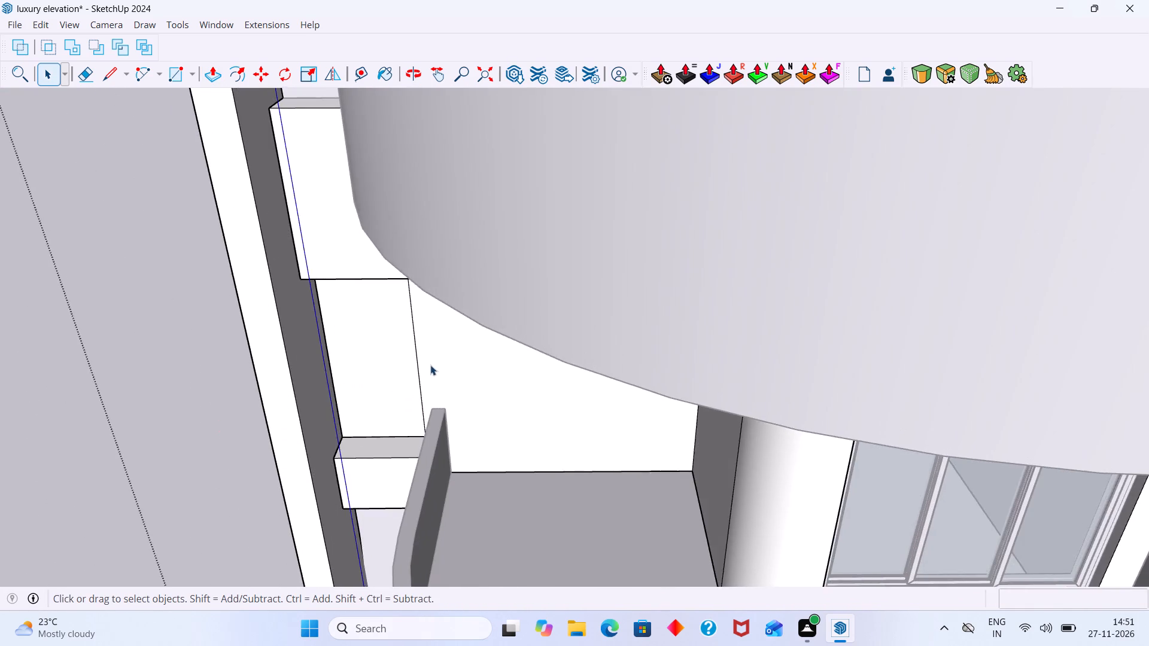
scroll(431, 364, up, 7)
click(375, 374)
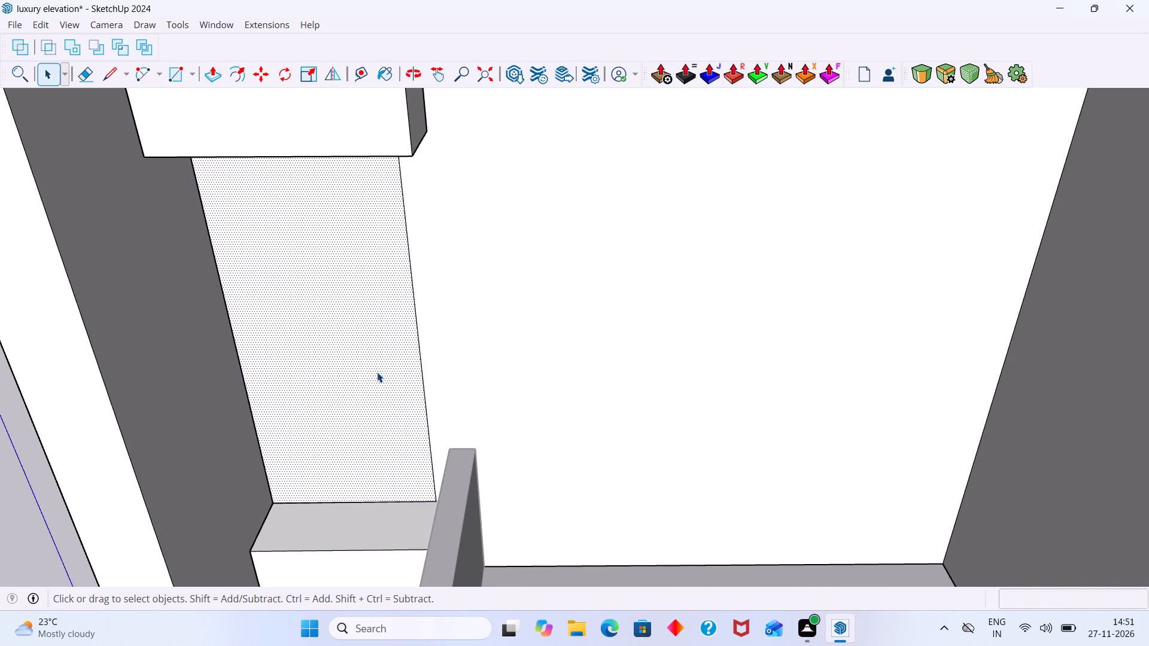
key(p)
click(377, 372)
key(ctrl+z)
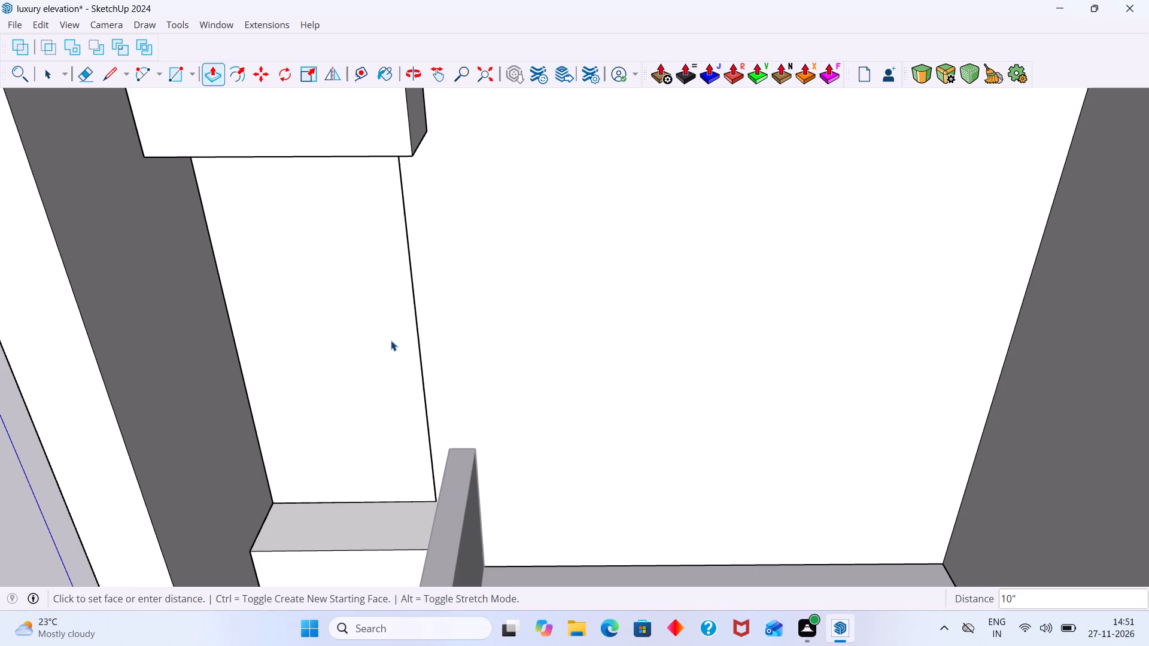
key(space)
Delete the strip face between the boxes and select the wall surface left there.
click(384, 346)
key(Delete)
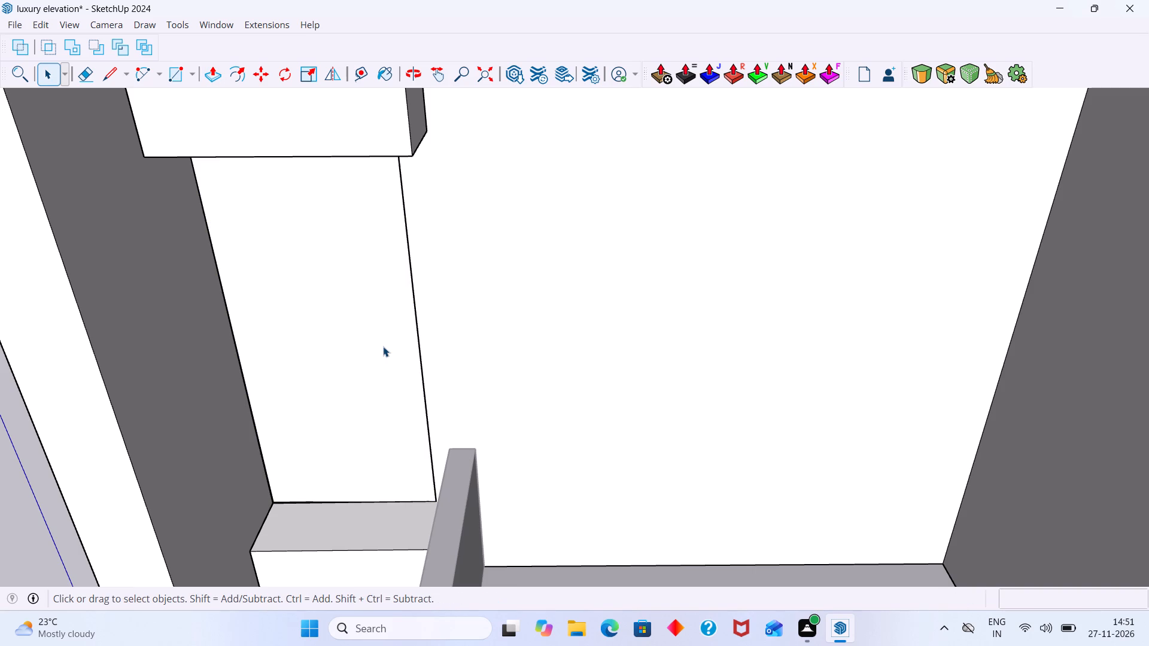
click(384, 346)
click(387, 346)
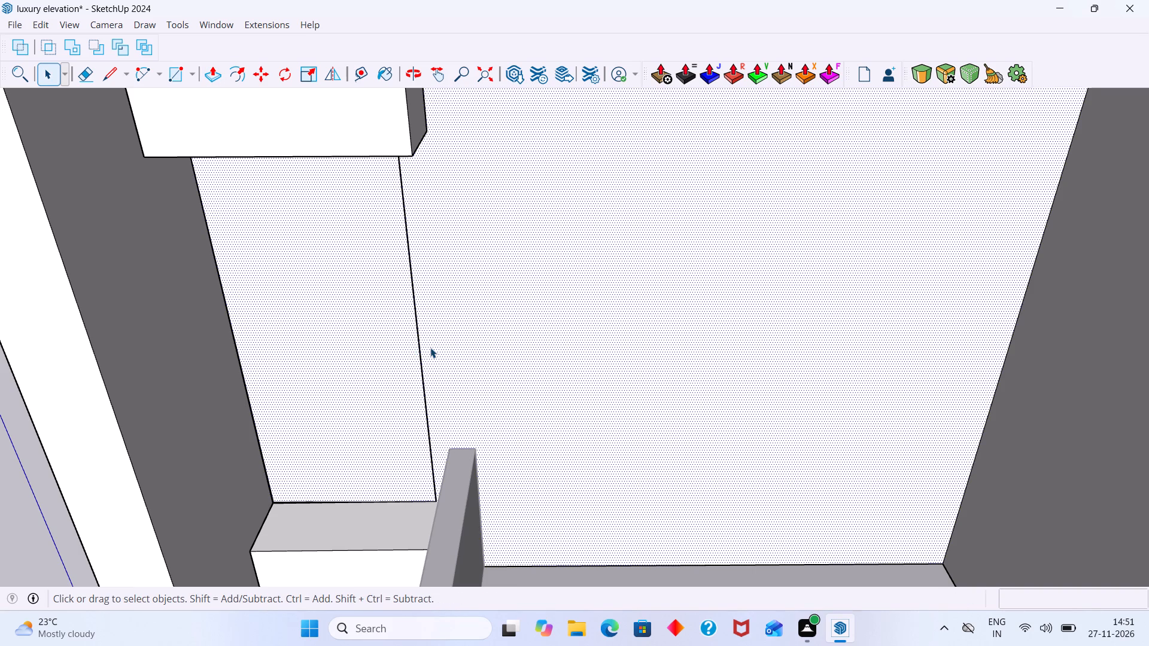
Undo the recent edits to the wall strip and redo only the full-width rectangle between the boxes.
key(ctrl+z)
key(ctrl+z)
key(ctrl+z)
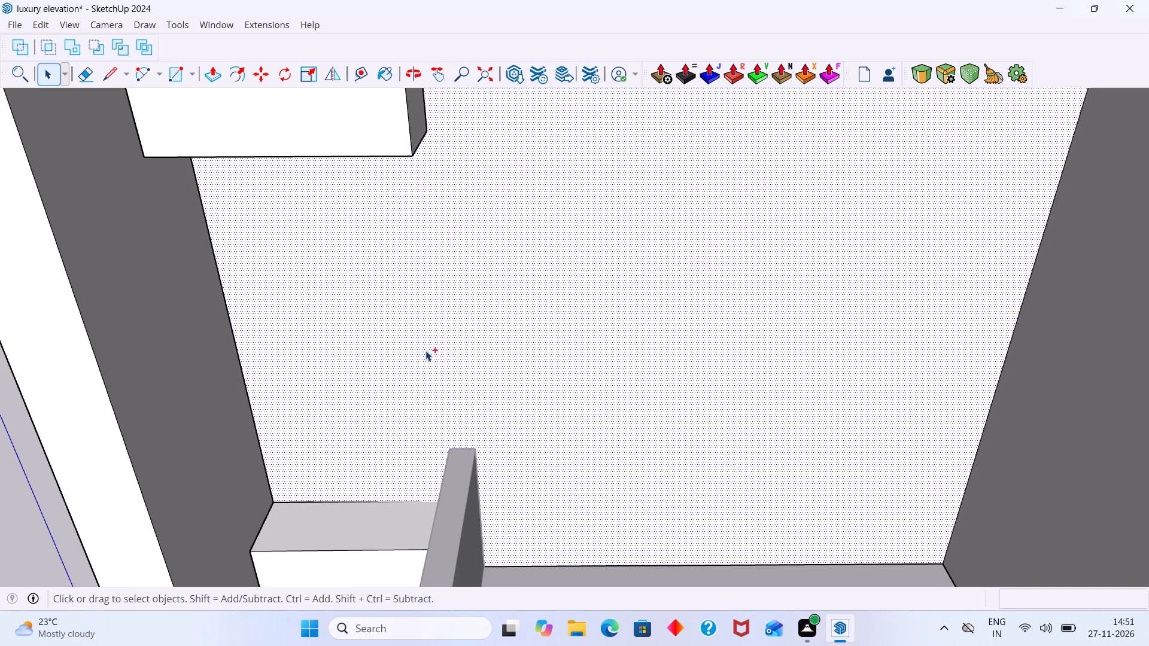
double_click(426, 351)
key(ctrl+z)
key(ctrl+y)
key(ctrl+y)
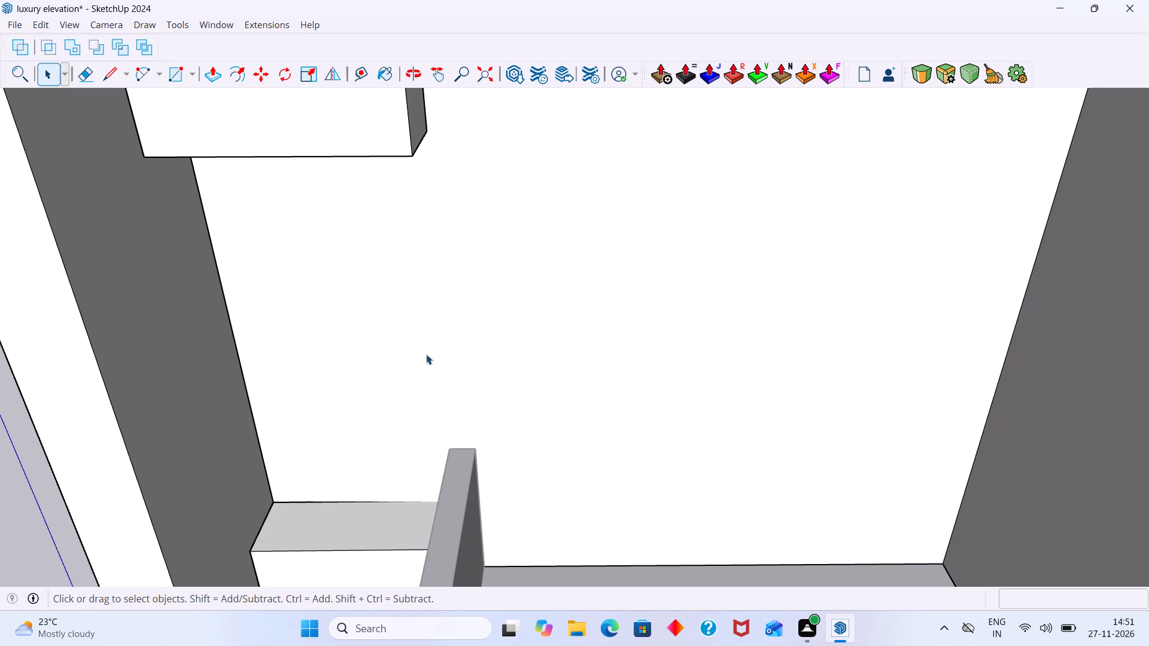
Push the full-width strip face between the boxes about 1' 11" into the wall with Push/Pull.
click(341, 330)
scroll(367, 333, down, 8)
middle_drag(379, 343, 507, 298)
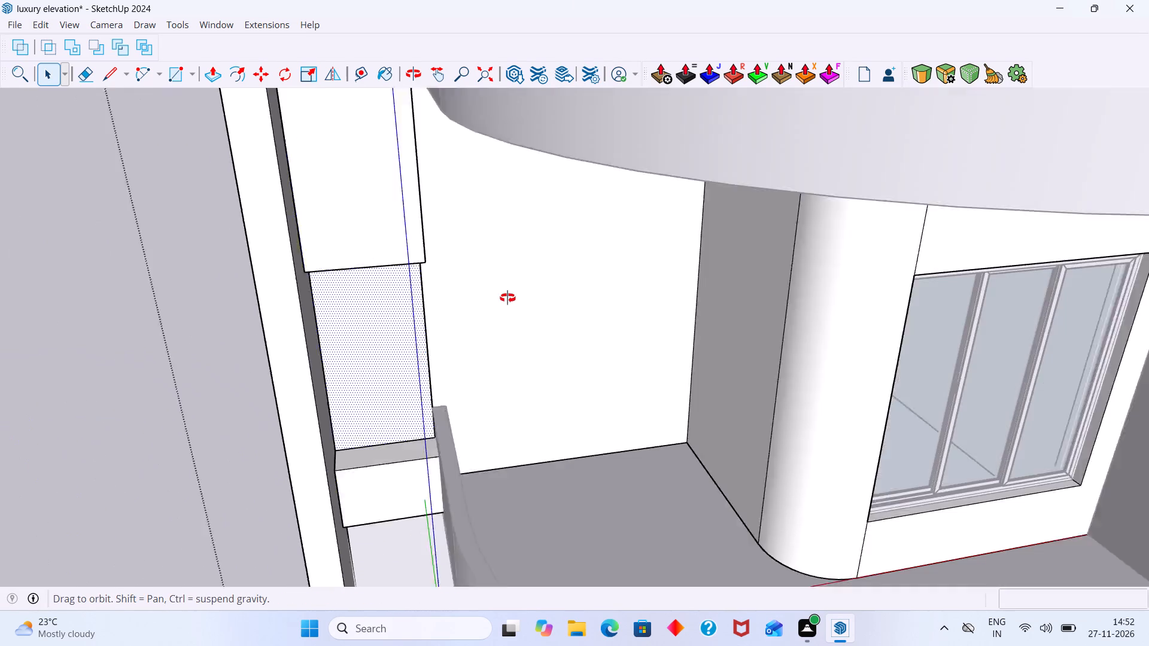
middle_drag(507, 298, 514, 294)
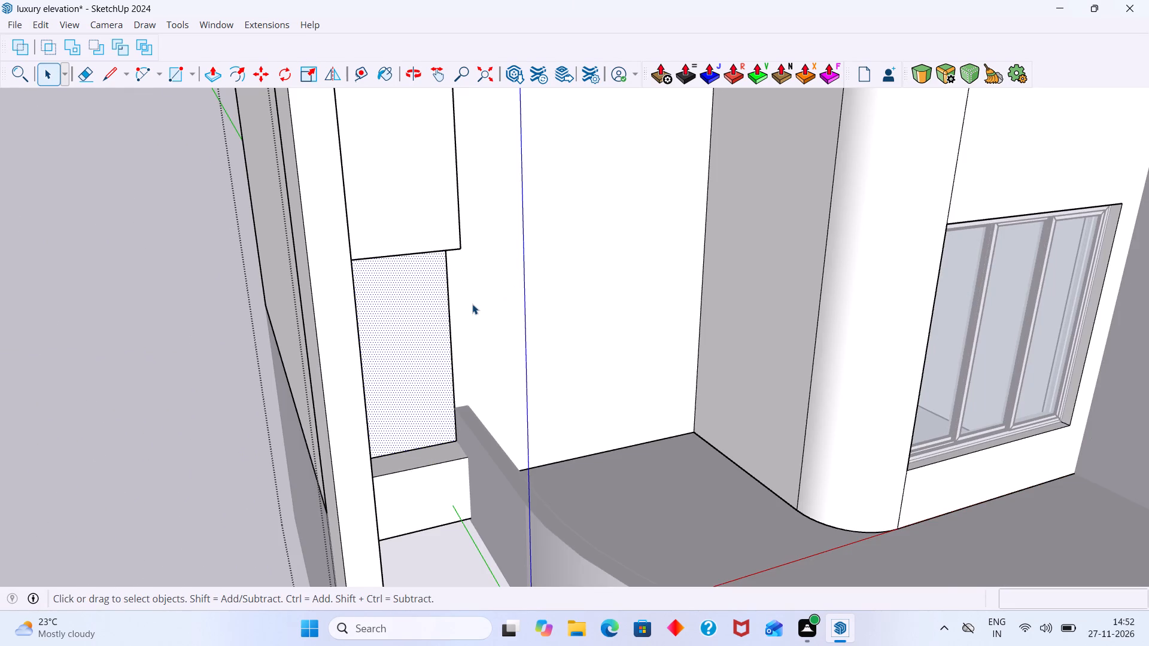
key(p)
click(417, 336)
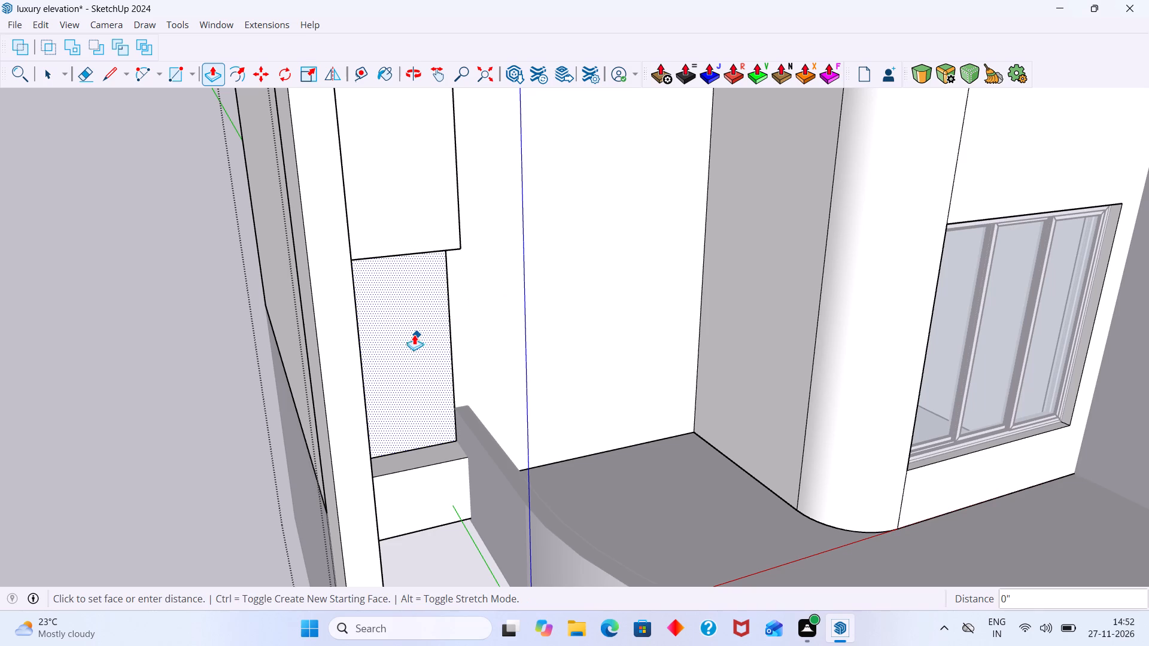
click(397, 313)
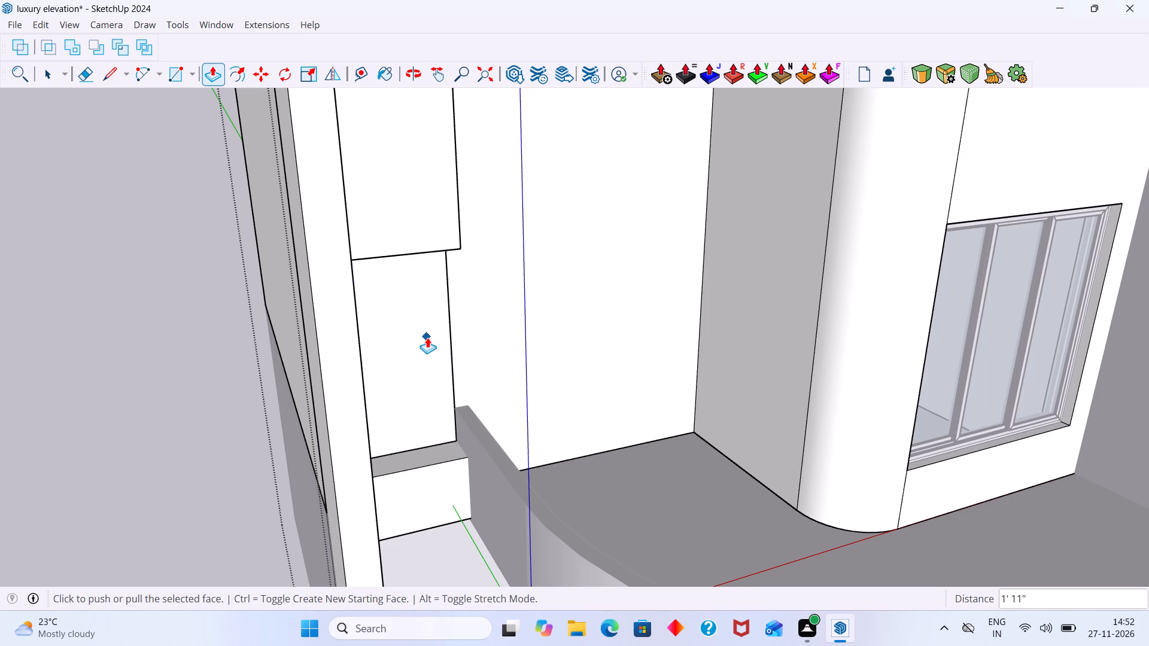
key(space)
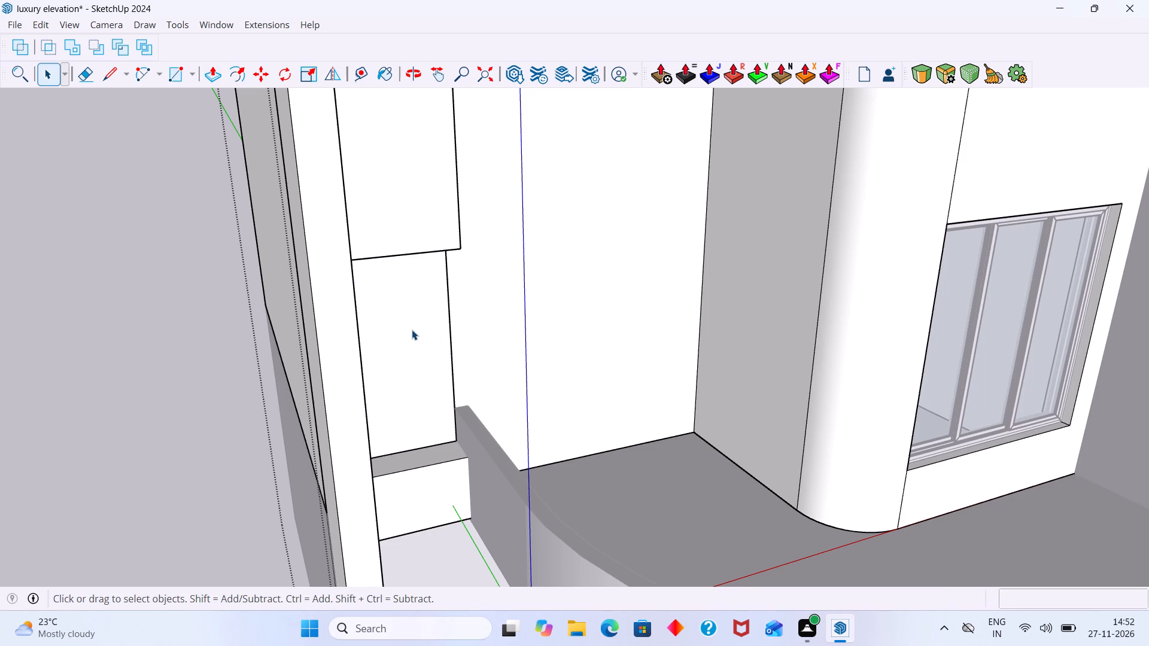
Delete the face of the wall strip between the upper and lower boxes.
click(415, 322)
key(Delete)
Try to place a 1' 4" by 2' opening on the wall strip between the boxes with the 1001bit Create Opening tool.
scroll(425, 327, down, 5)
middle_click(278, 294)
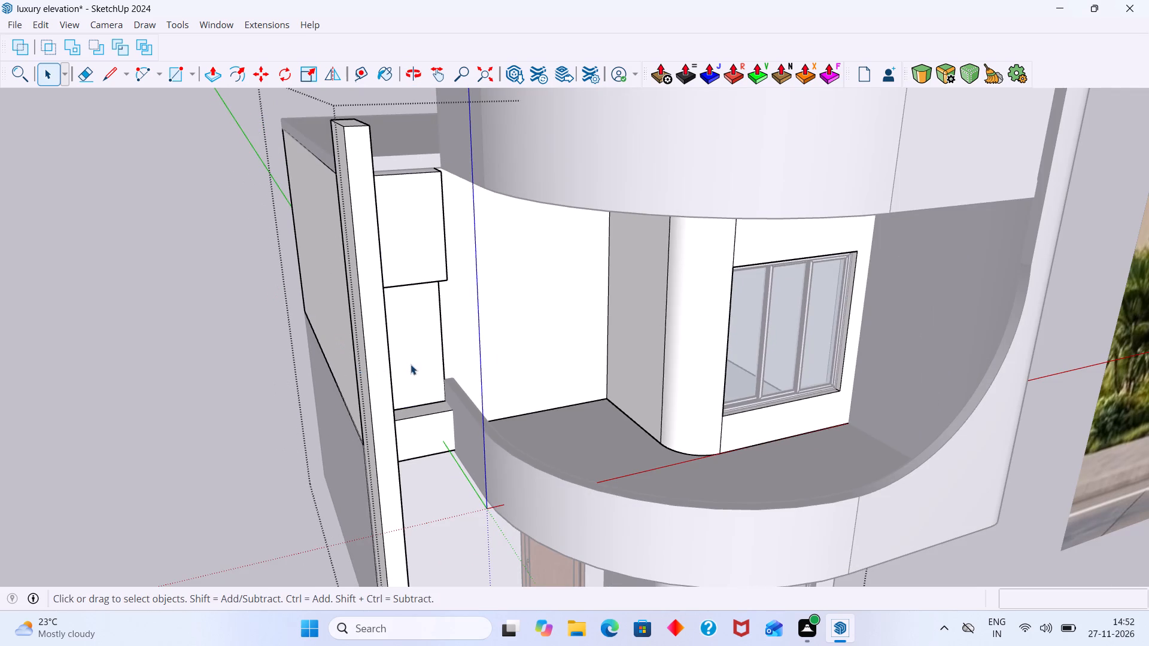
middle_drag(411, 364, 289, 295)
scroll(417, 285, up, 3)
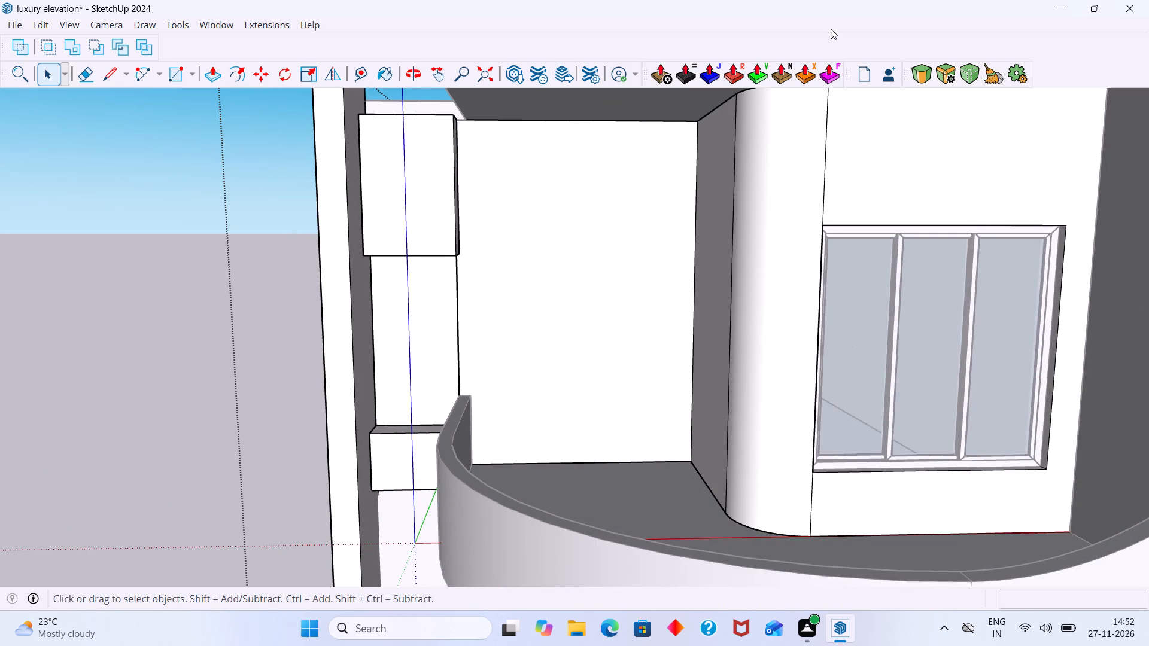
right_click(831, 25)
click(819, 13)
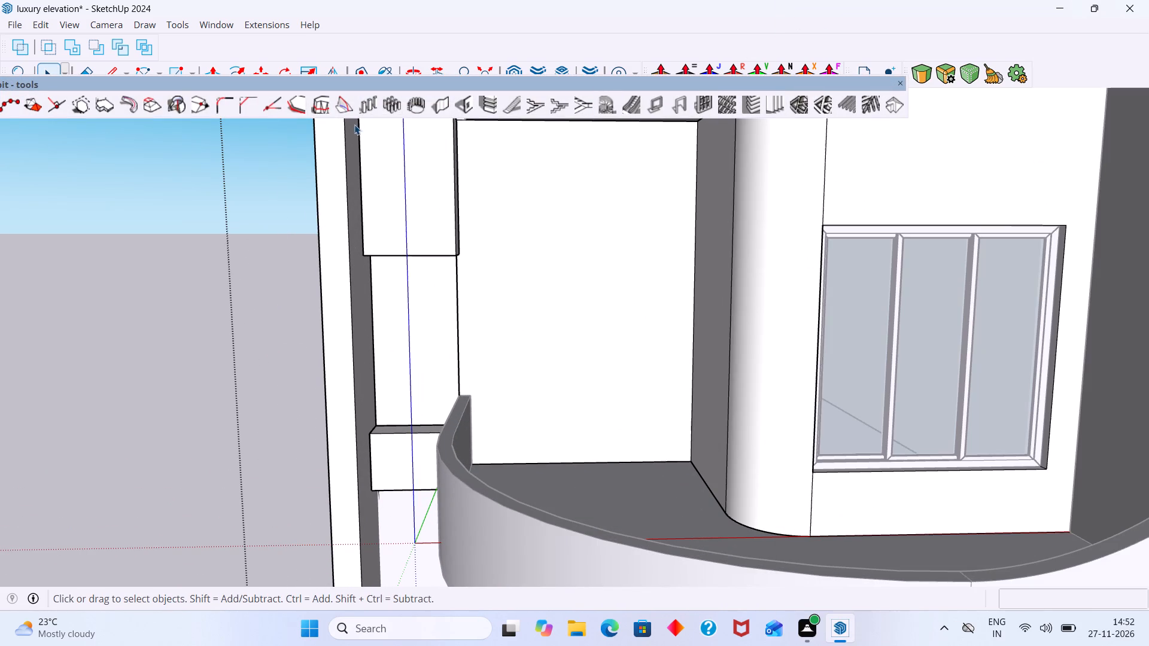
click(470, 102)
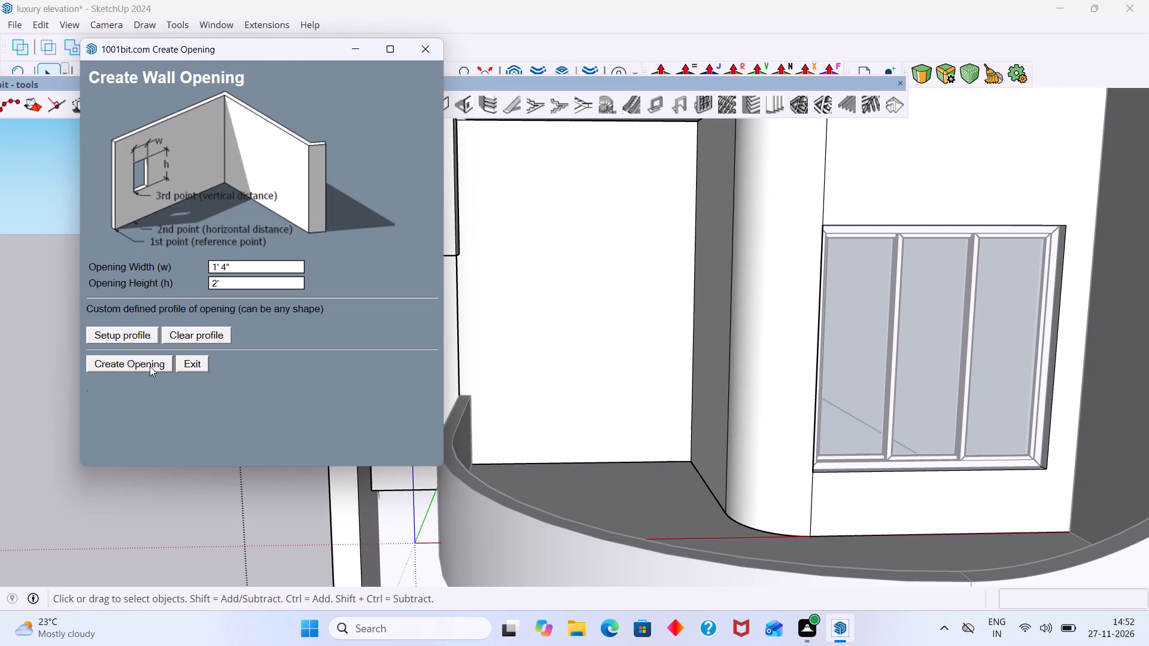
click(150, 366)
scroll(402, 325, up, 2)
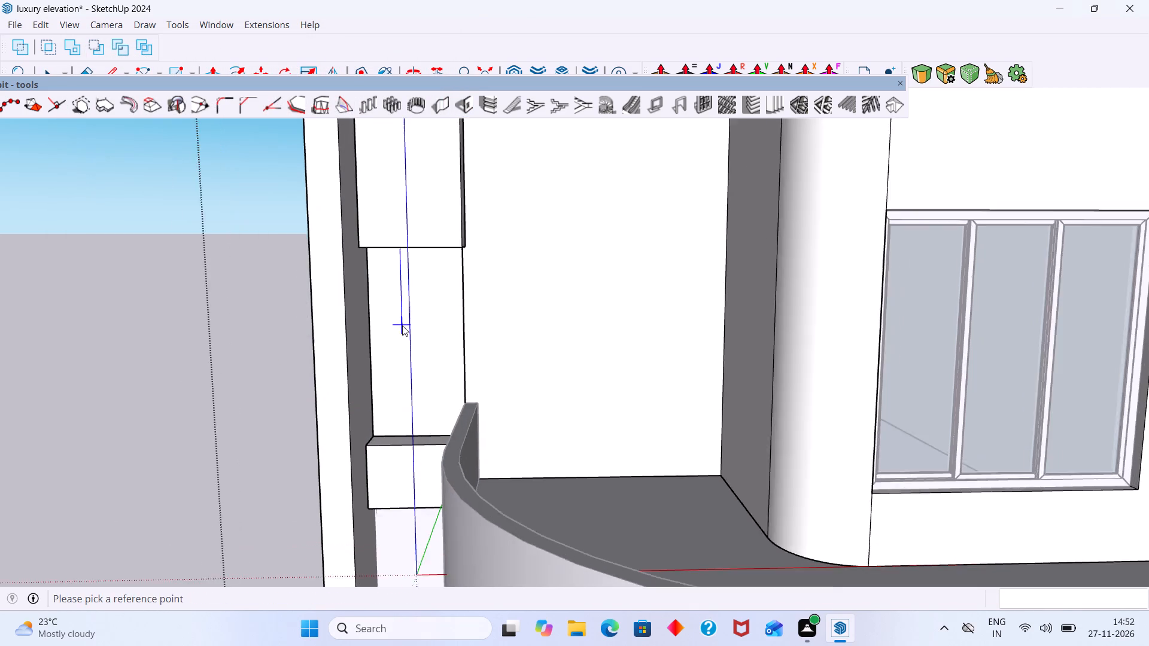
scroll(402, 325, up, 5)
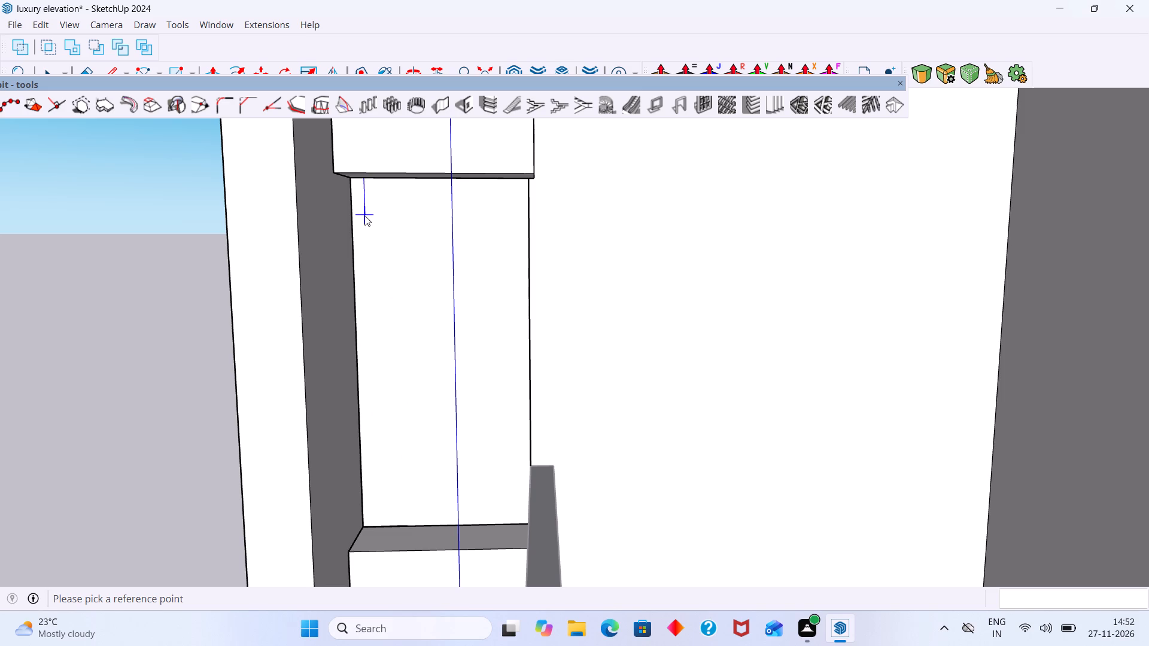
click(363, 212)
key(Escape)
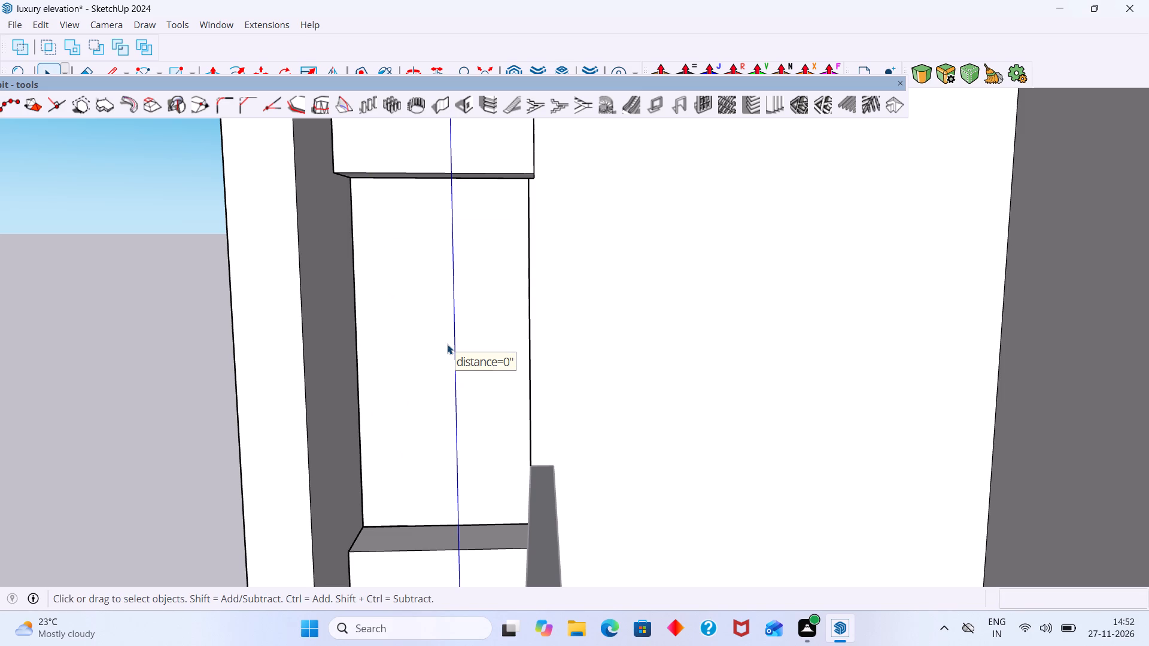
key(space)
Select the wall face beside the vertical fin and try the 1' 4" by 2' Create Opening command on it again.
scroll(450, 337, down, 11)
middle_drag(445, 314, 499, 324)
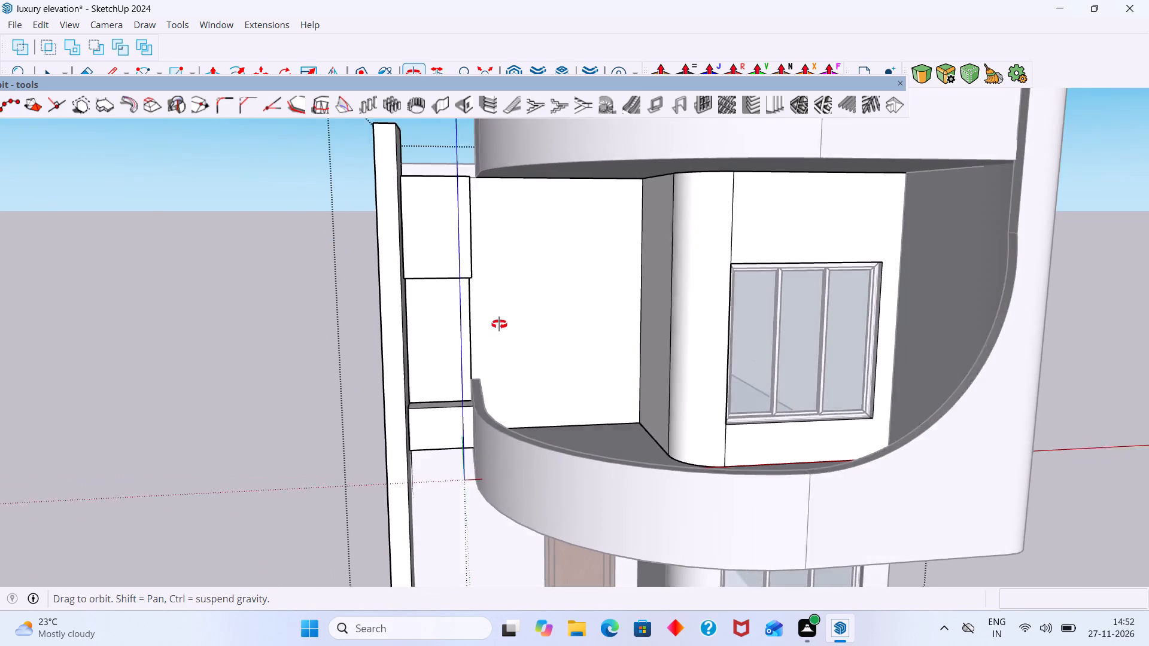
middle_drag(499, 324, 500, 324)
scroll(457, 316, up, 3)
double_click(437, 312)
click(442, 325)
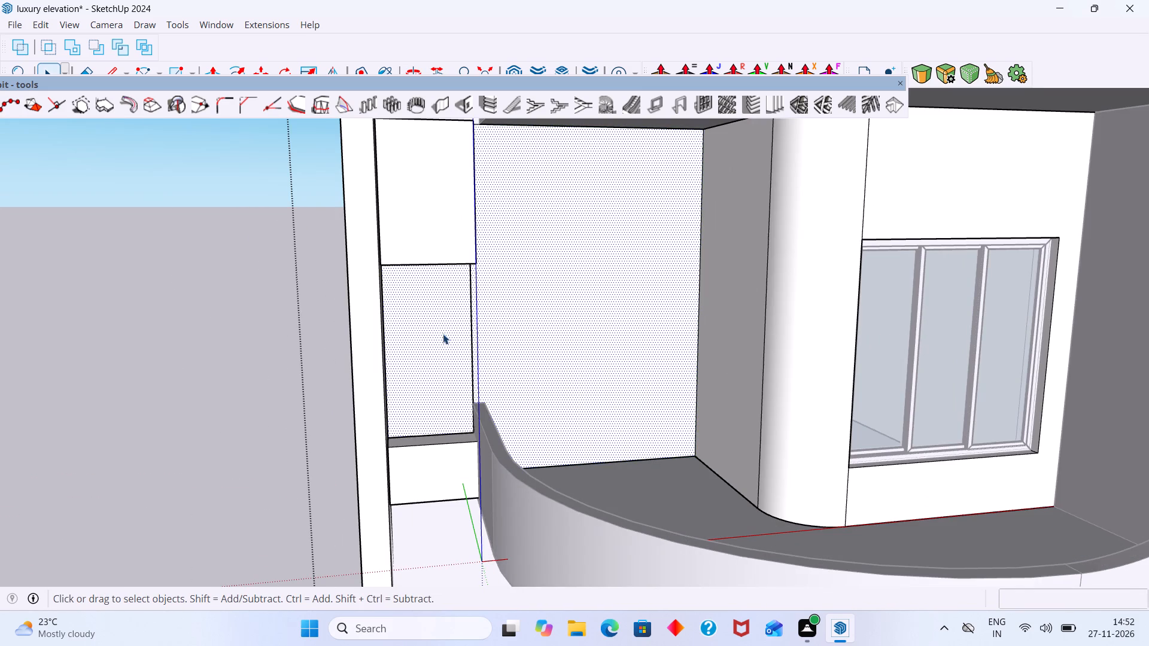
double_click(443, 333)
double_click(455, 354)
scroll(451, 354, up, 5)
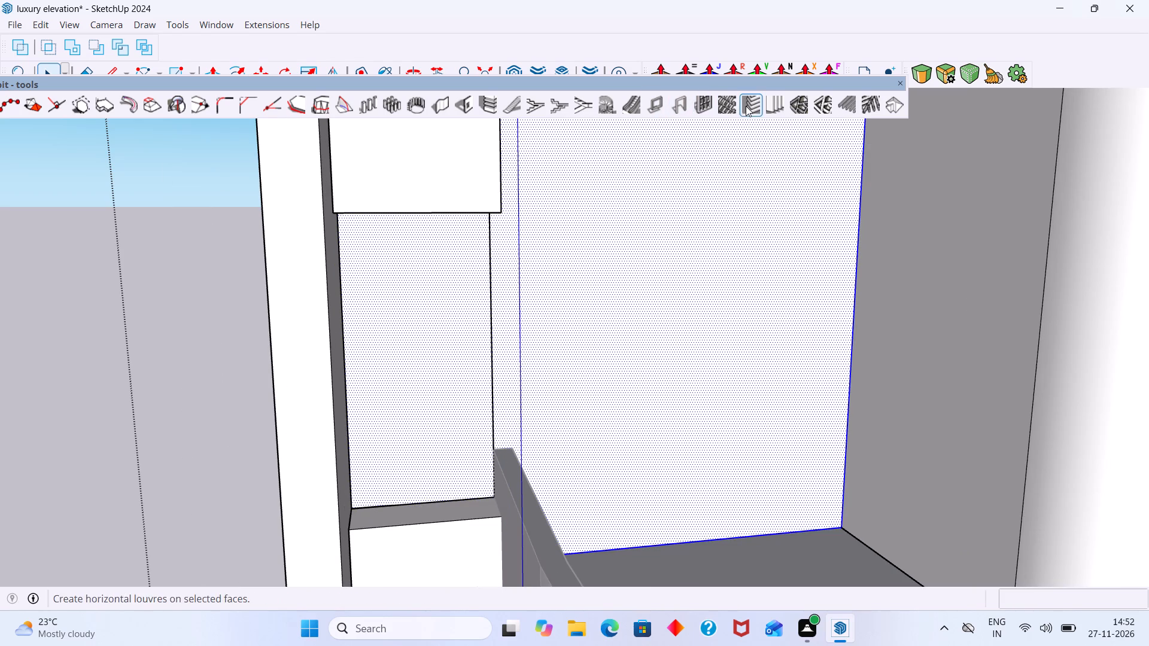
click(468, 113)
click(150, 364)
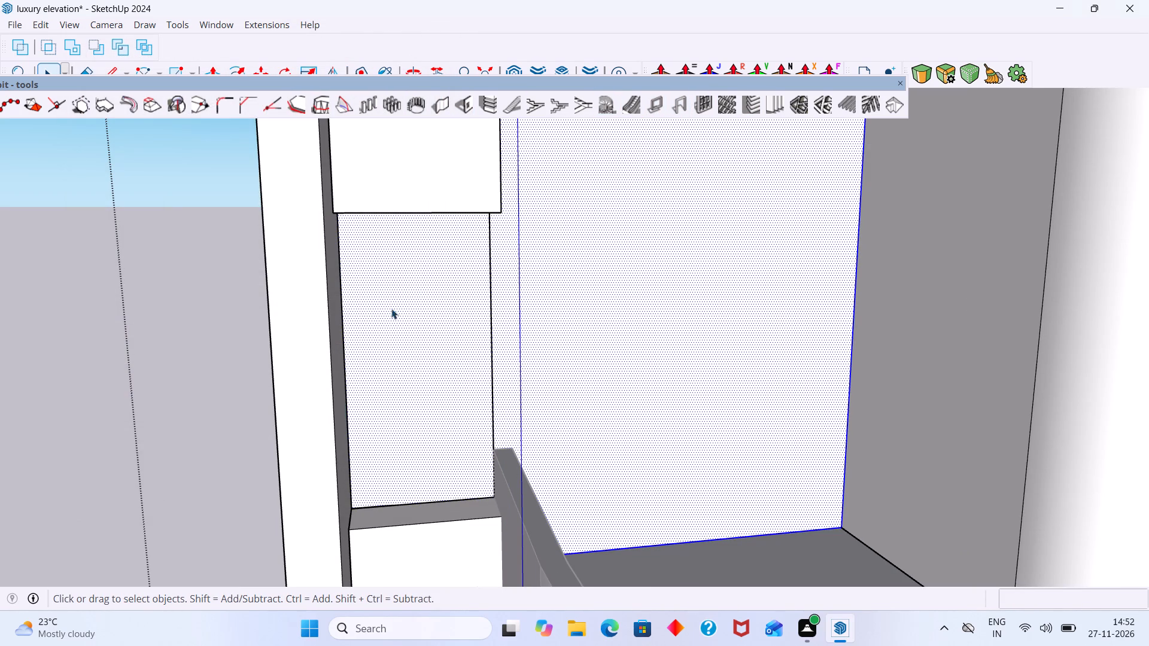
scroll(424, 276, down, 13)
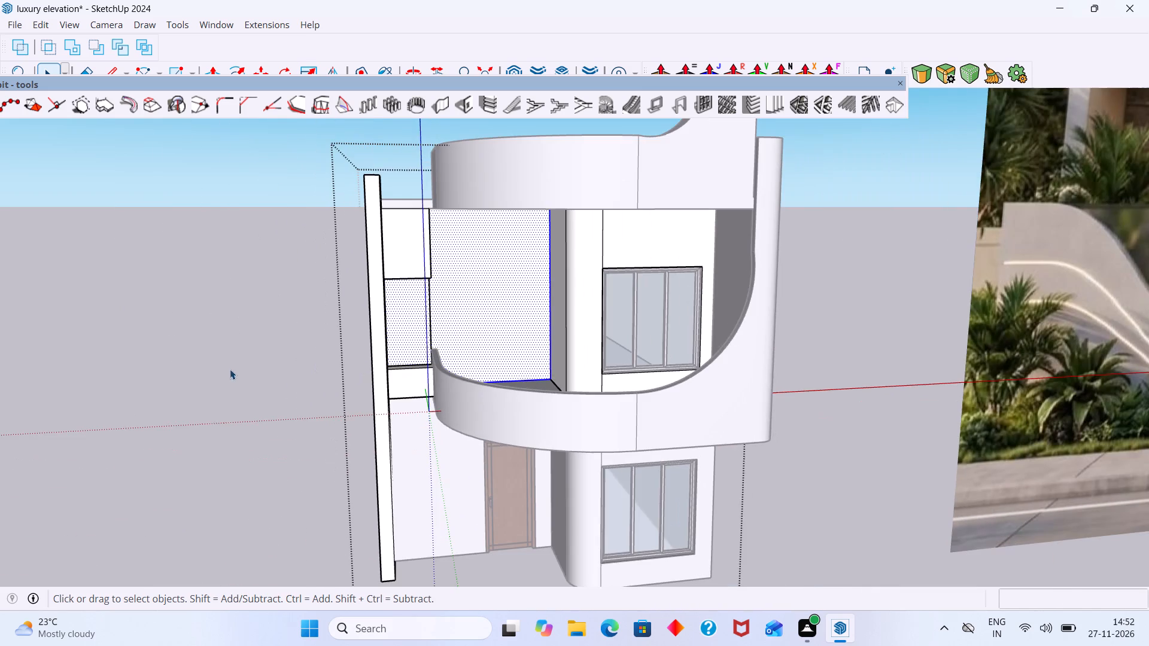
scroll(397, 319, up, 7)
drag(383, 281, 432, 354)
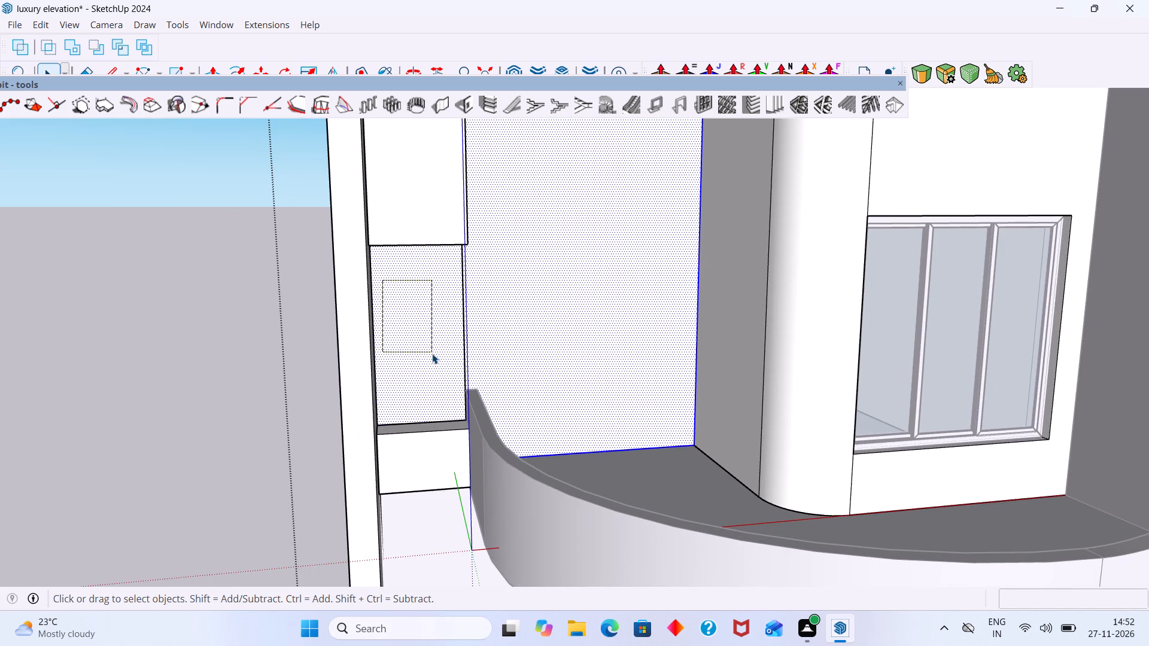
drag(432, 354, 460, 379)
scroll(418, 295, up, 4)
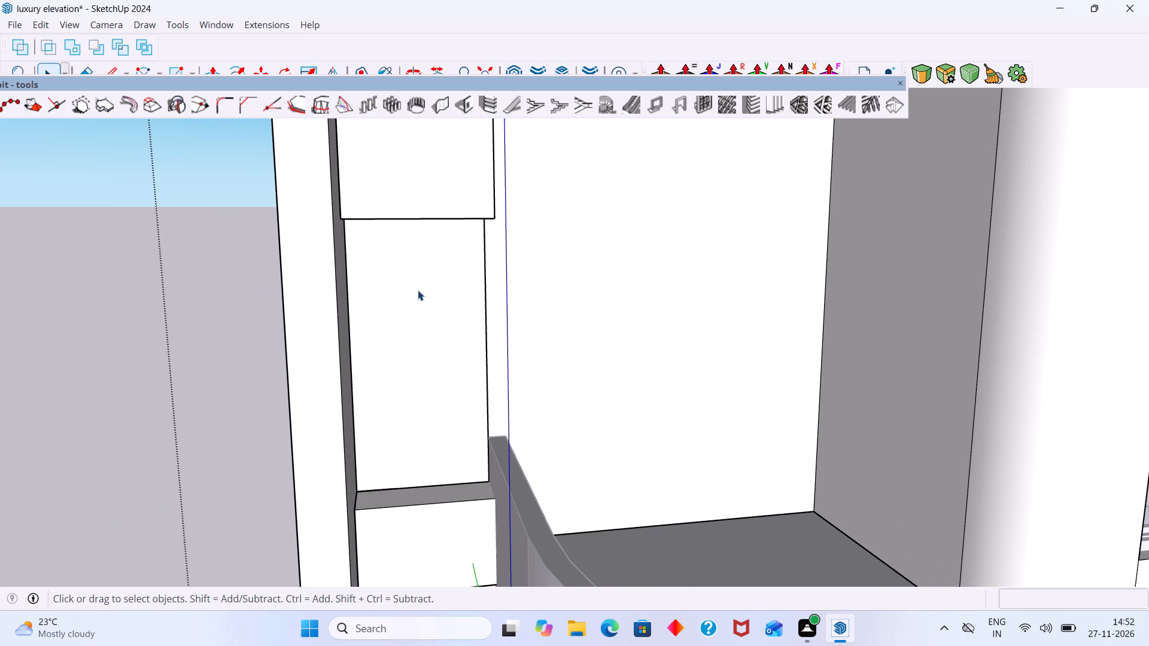
Undo the recent edits to the wall strip between the boxes, back to before its full-width rectangle was drawn.
key(ctrl+z)
key(ctrl+z)
key(ctrl+z)
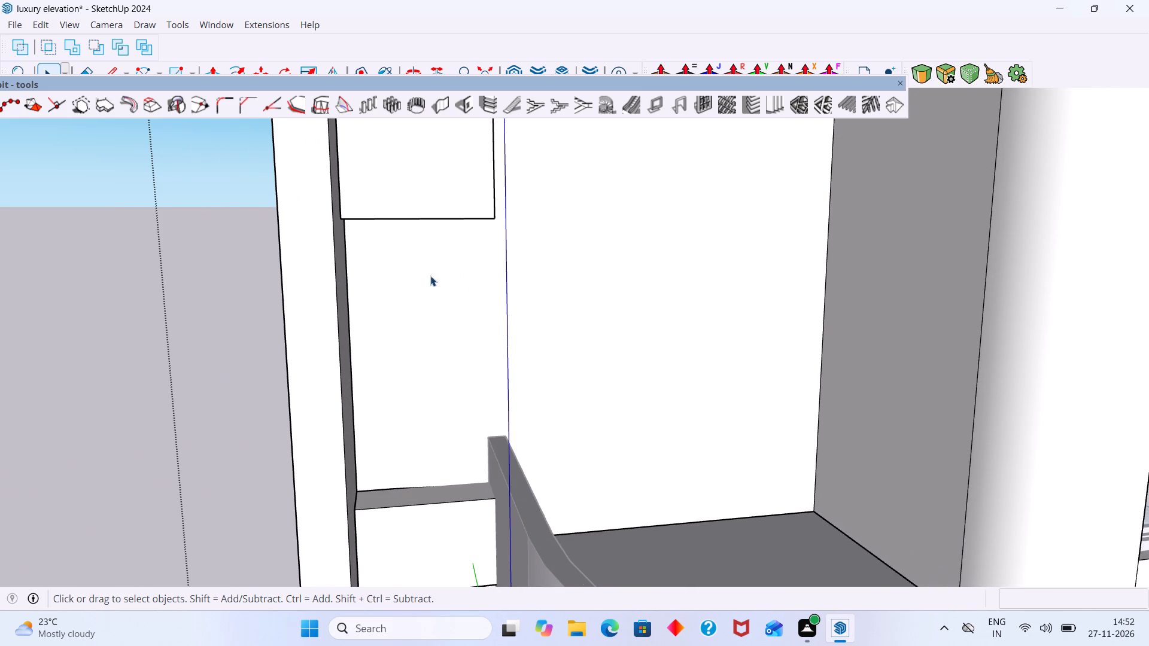
key(ctrl+z)
Draw a rectangle about 5' by 2' 5" on the wall surface, filling the strip between the upper and lower boxes.
double_click(474, 289)
click(467, 303)
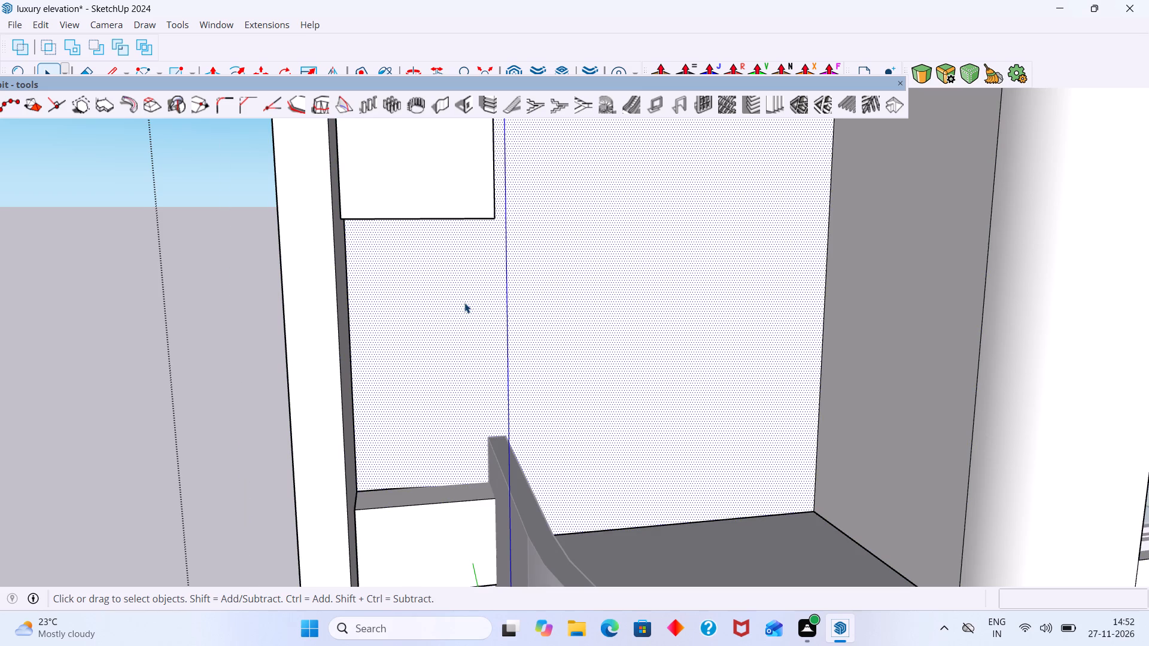
key(r)
scroll(388, 243, up, 4)
middle_drag(341, 239, 323, 194)
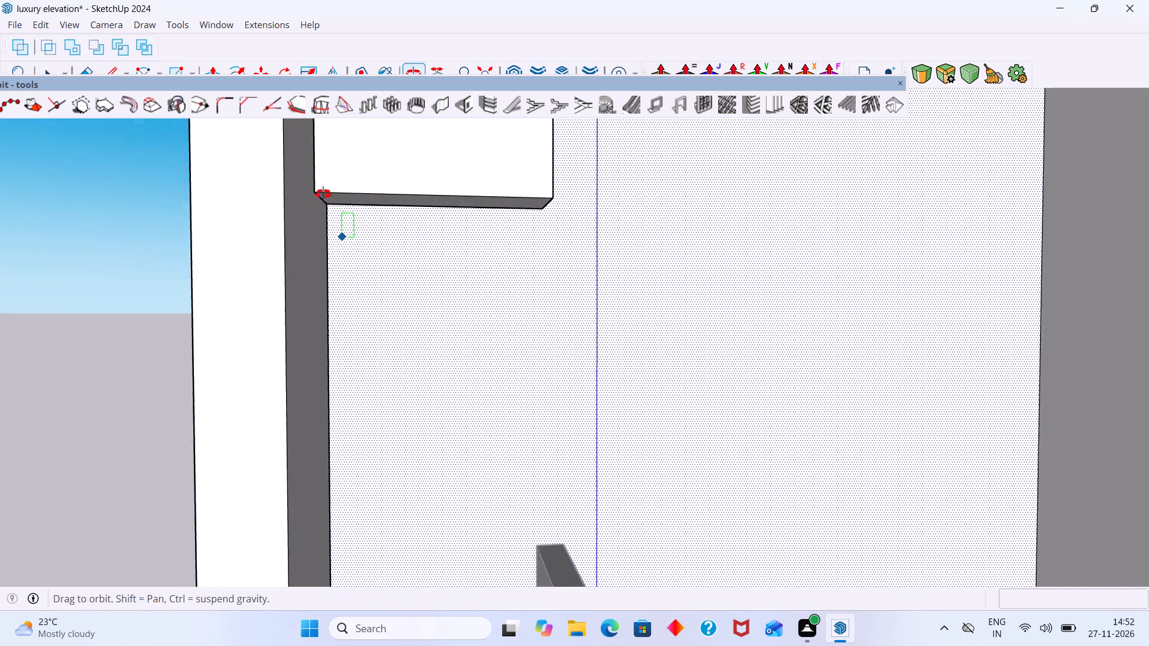
middle_drag(323, 194, 329, 180)
click(330, 203)
scroll(481, 471, down, 3)
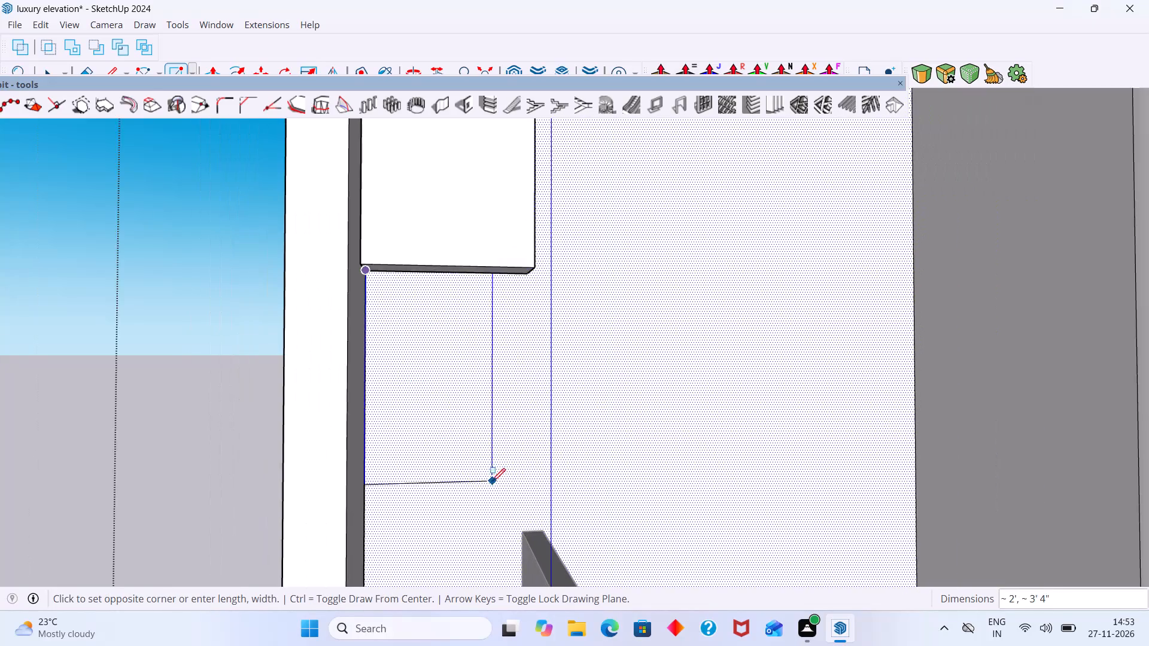
scroll(492, 482, down, 3)
scroll(519, 558, up, 5)
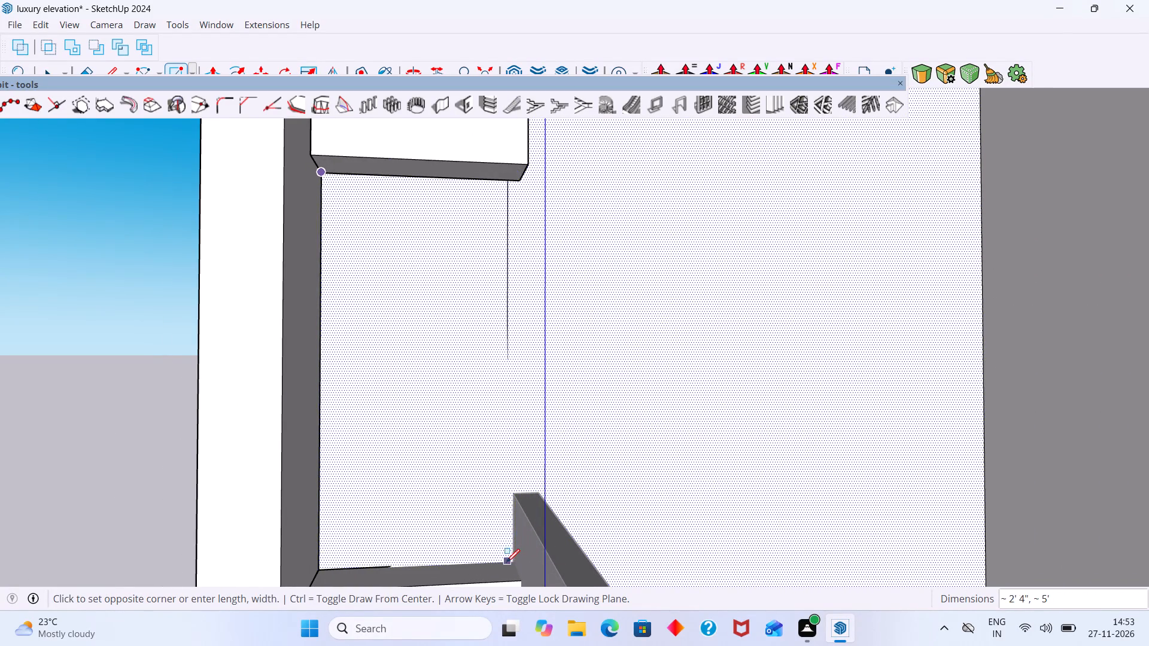
click(512, 562)
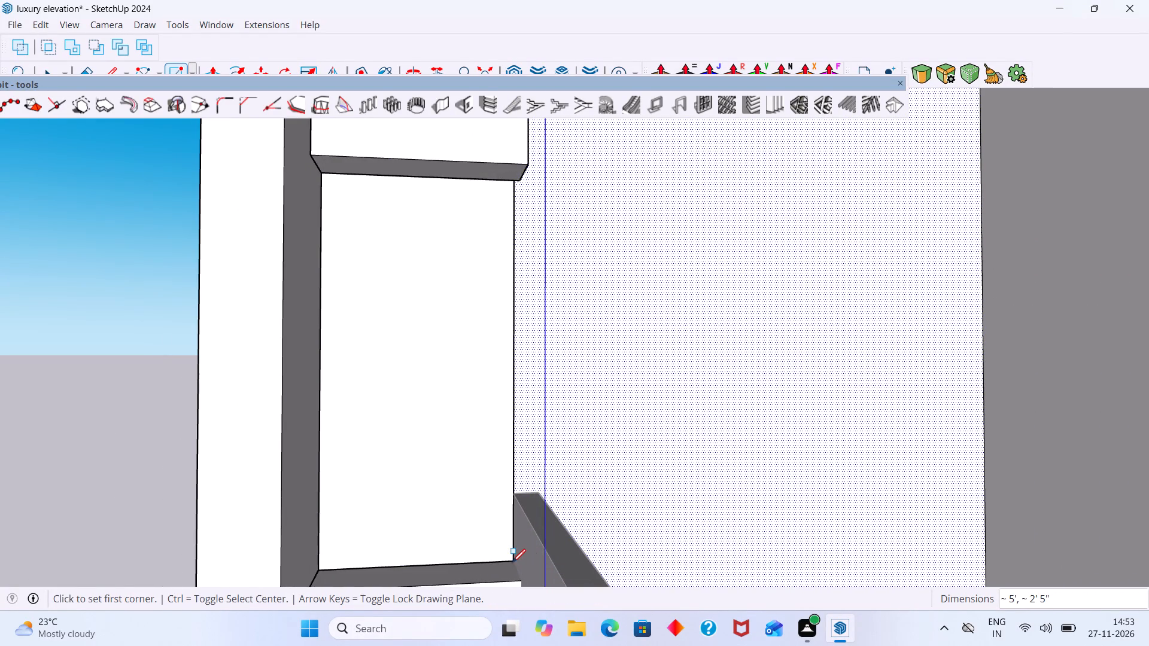
Select the new rectangle face and create a 1' 4" wide, 2' high wall opening inside it with 1001bit Create Opening.
key(space)
click(412, 440)
scroll(412, 441, down, 1)
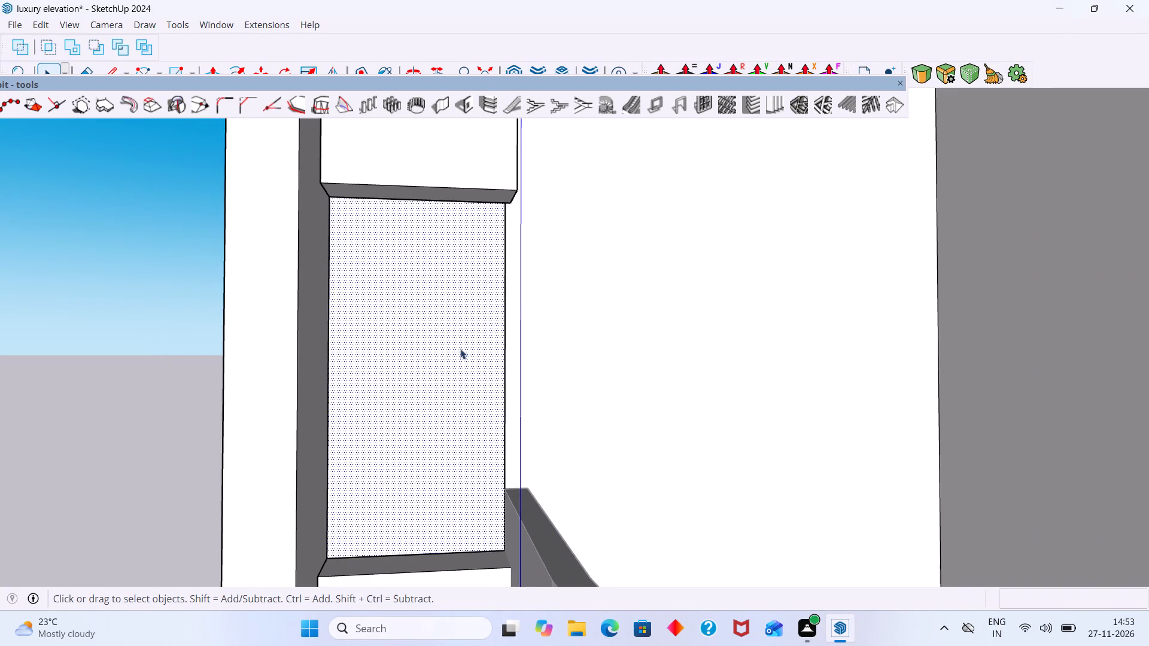
click(467, 106)
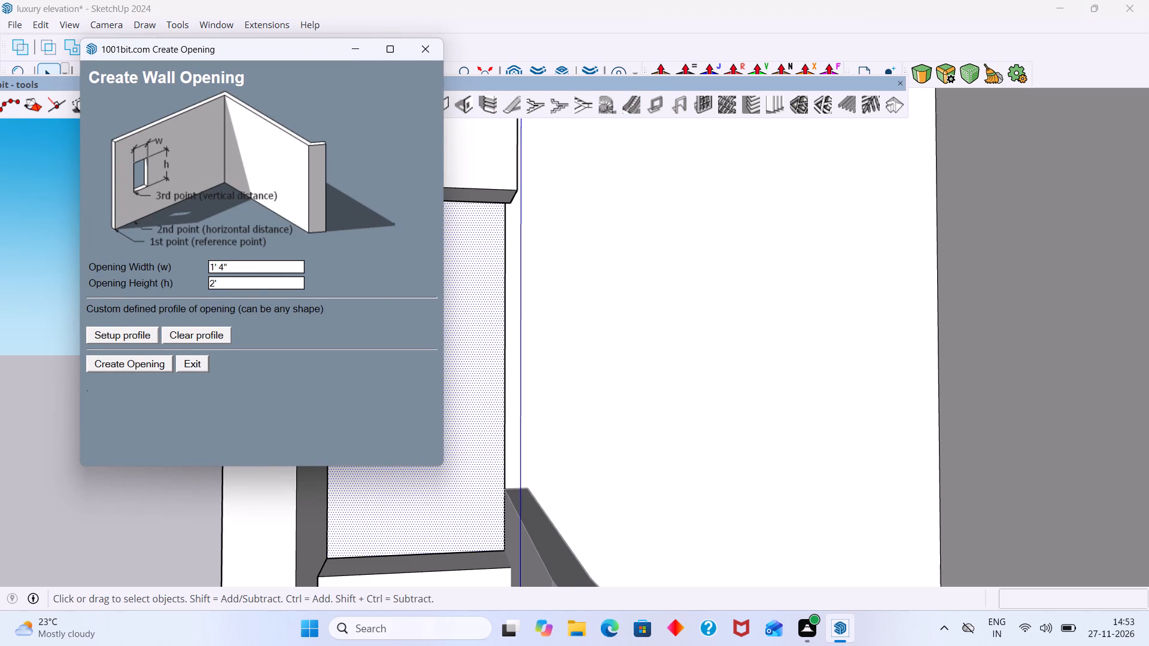
click(158, 362)
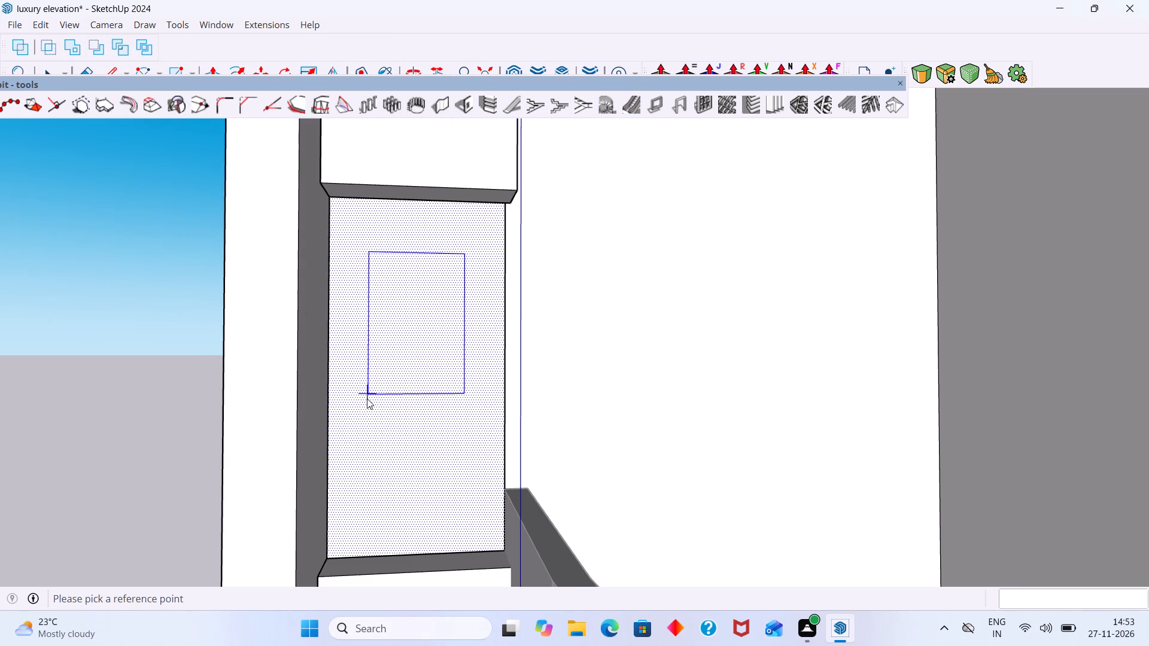
double_click(357, 404)
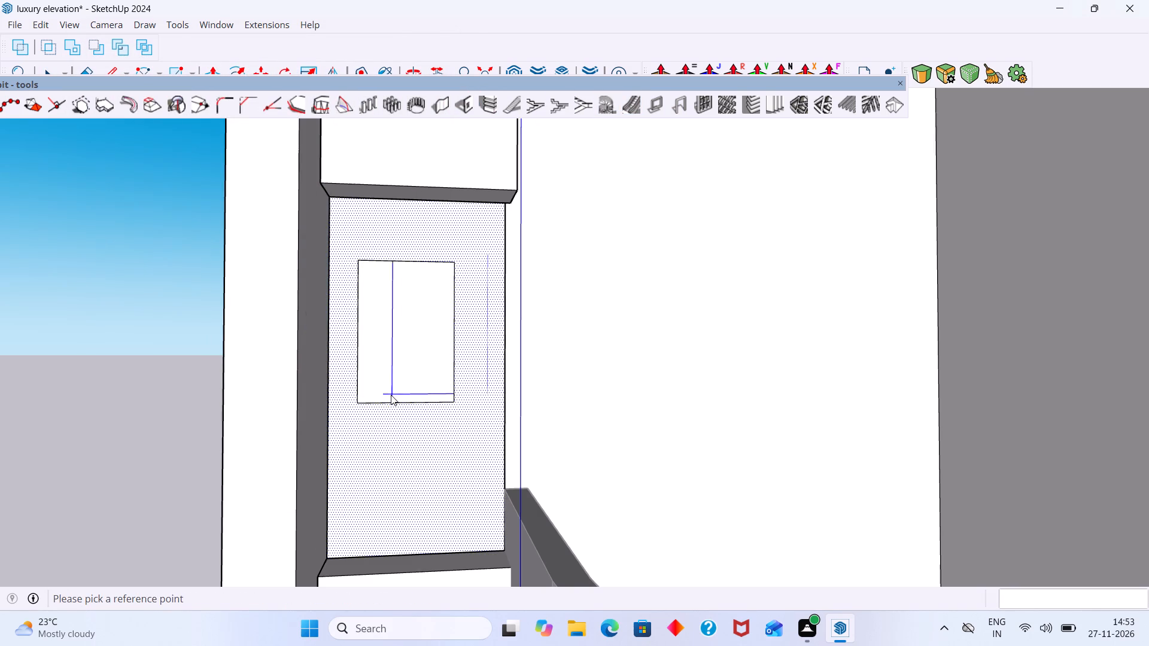
Place another 1' 4" by 2' opening from the inner lower corner of the new recess to cut deeper through the wall.
scroll(391, 398, down, 1)
middle_drag(391, 410, 405, 491)
scroll(401, 403, up, 13)
middle_drag(400, 392, 648, 419)
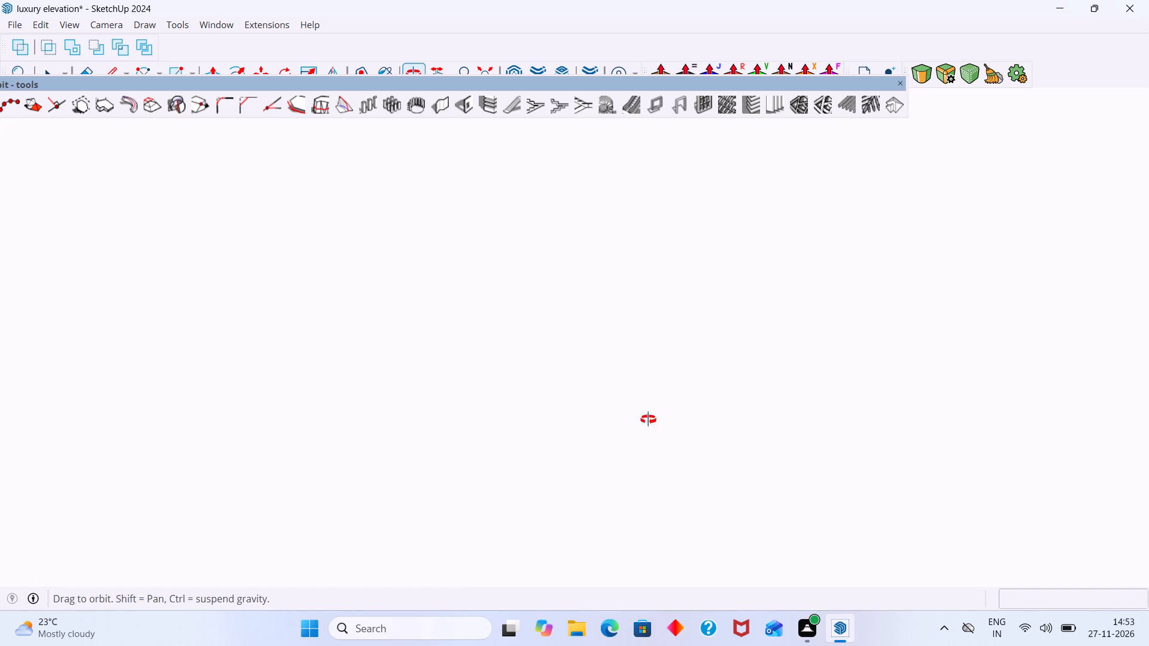
middle_drag(648, 419, 458, 400)
scroll(324, 419, up, 8)
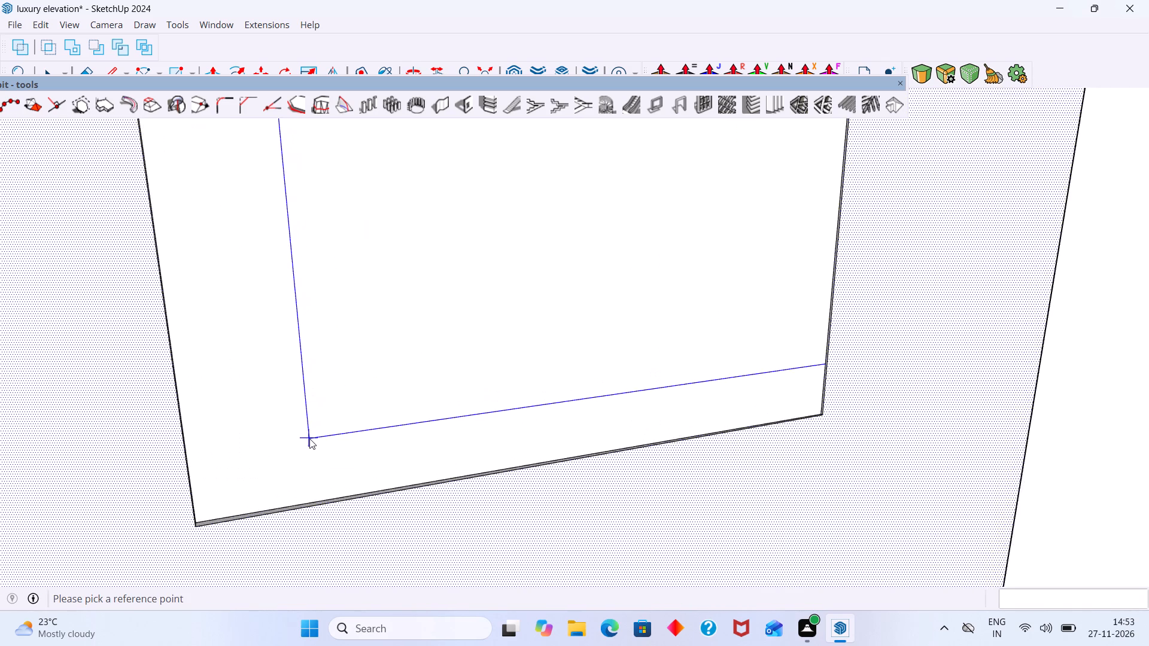
middle_drag(309, 438, 314, 471)
scroll(245, 499, up, 9)
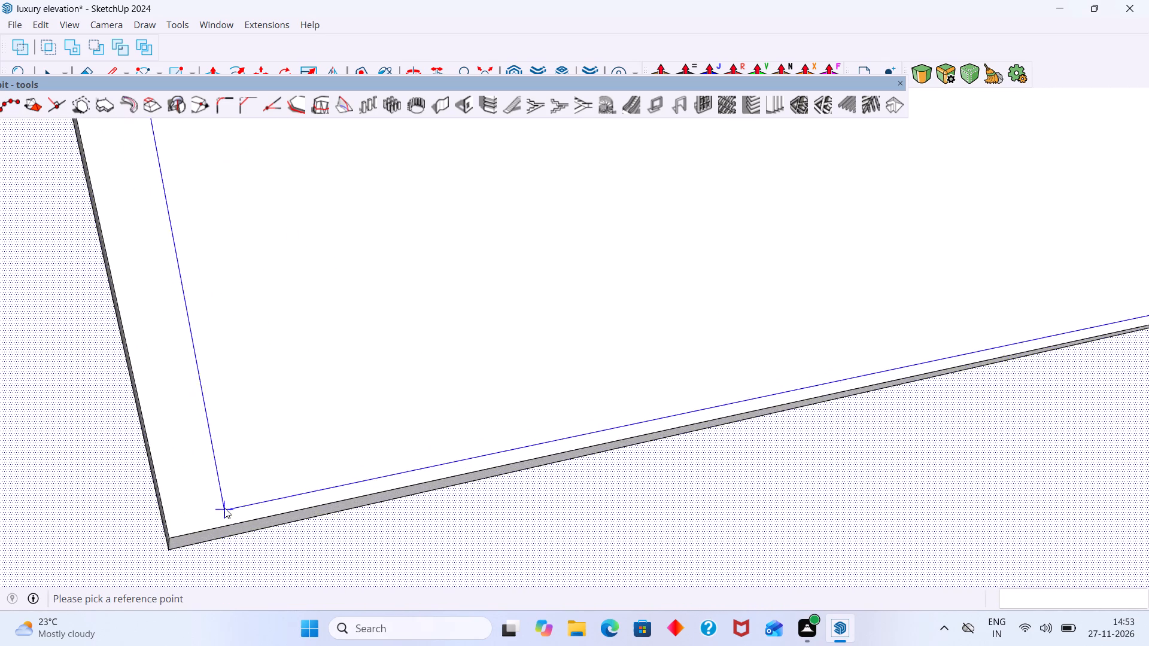
scroll(224, 508, up, 4)
middle_drag(212, 510, 117, 504)
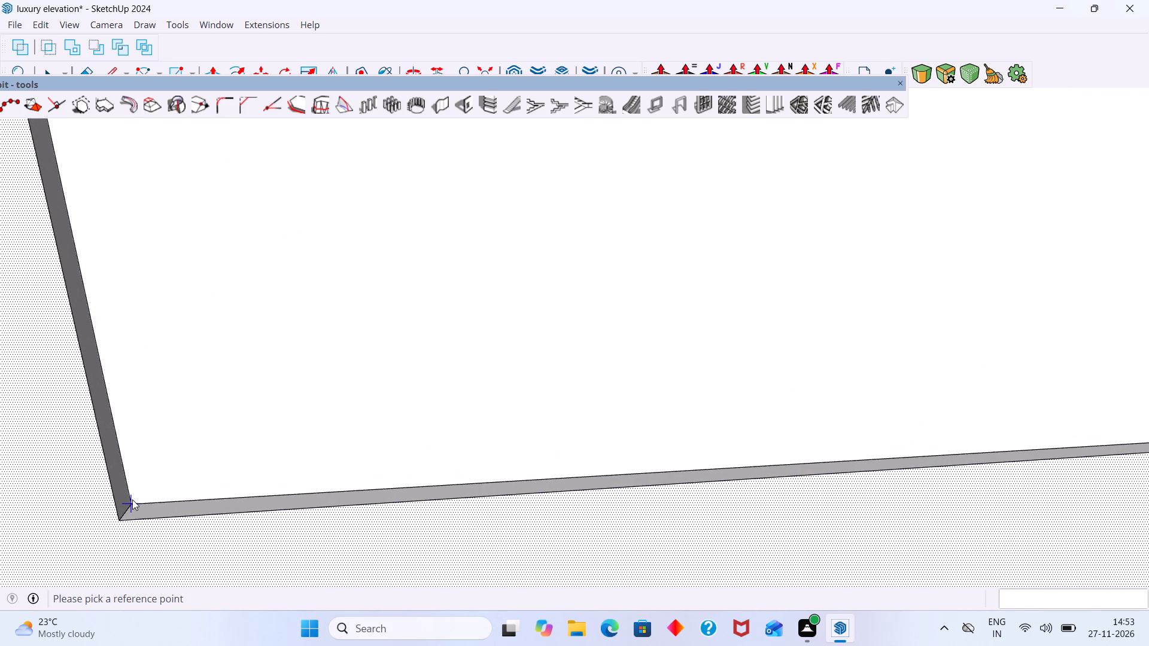
double_click(135, 501)
scroll(262, 447, down, 11)
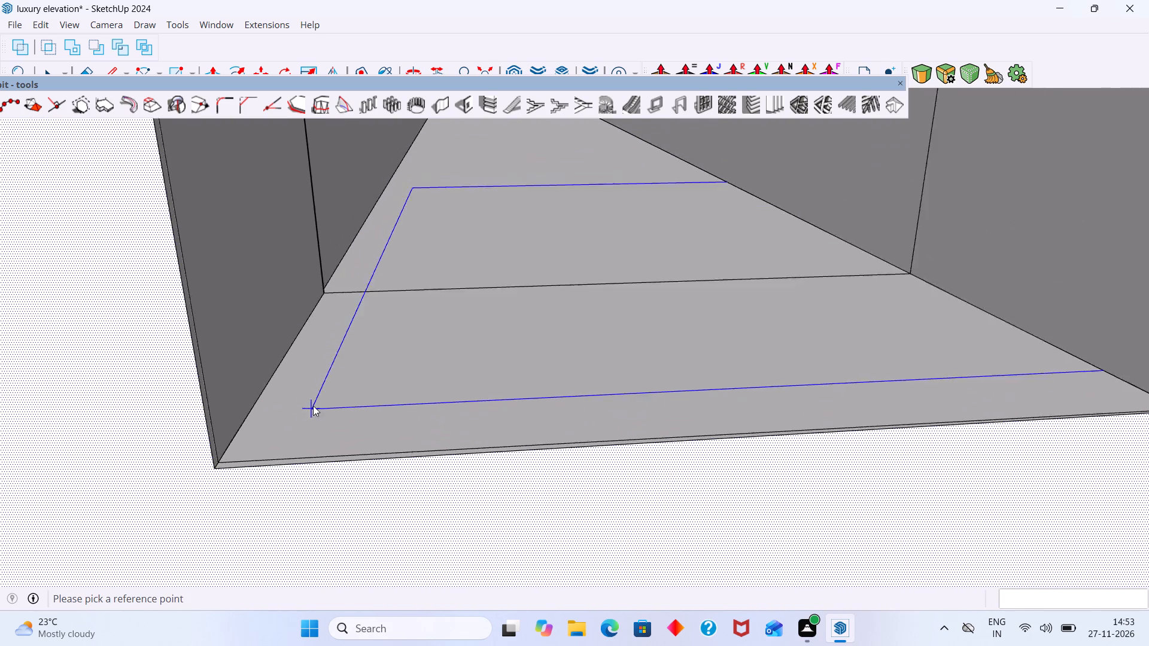
scroll(313, 406, down, 18)
middle_drag(440, 417, 470, 302)
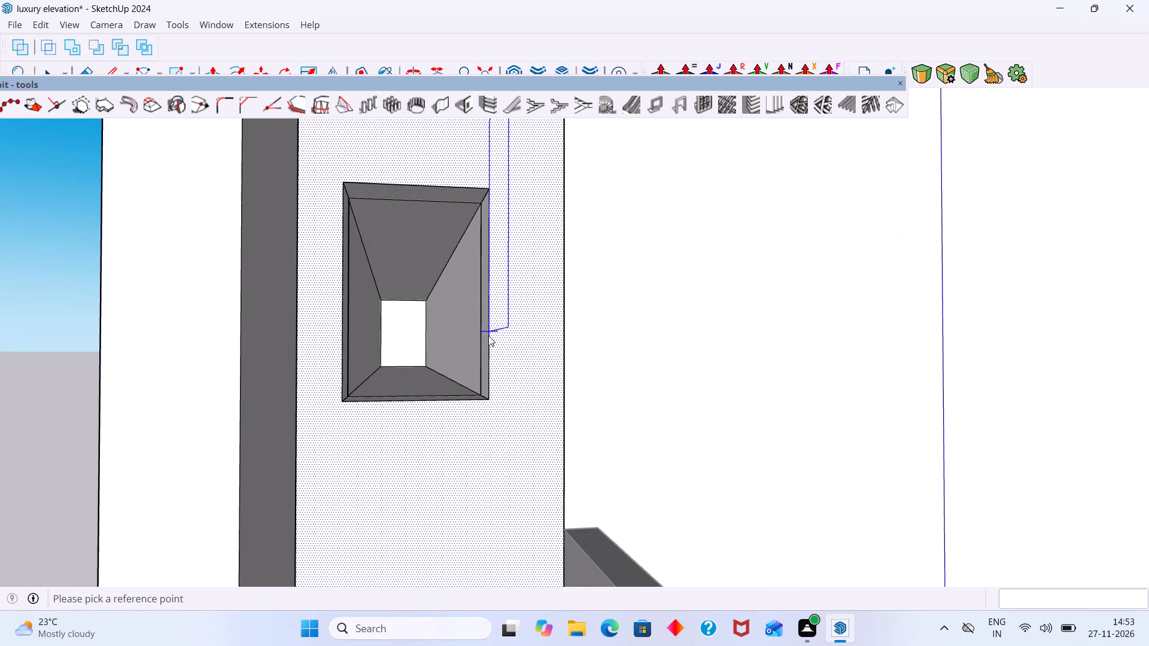
key(space)
middle_drag(499, 318, 362, 326)
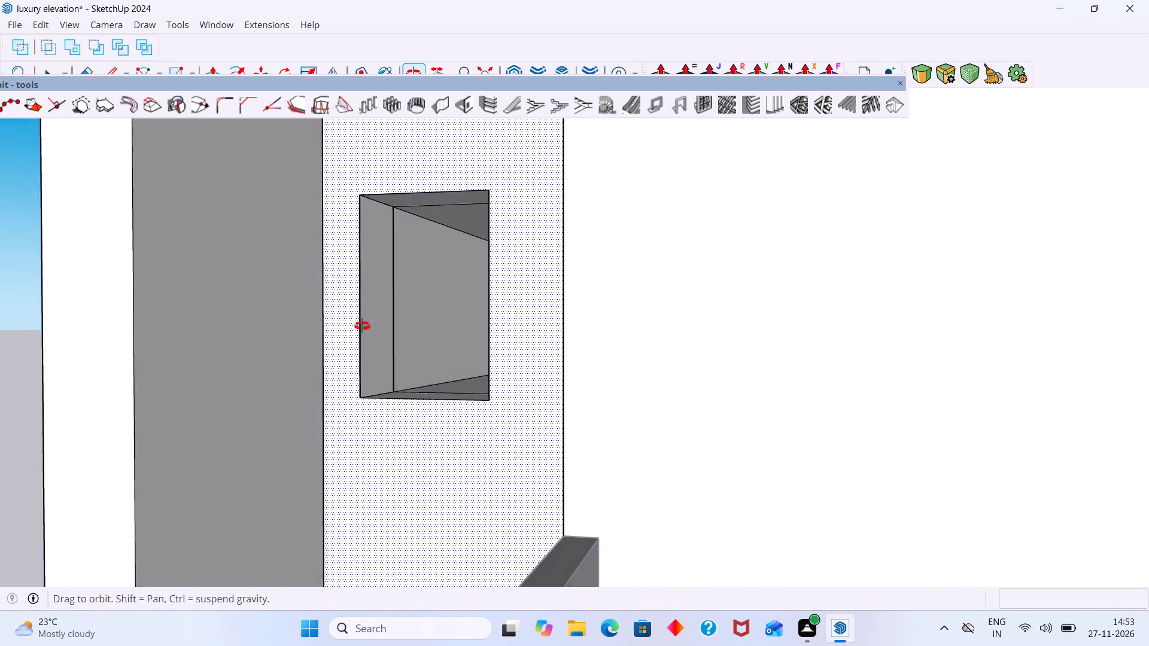
middle_drag(362, 326, 580, 440)
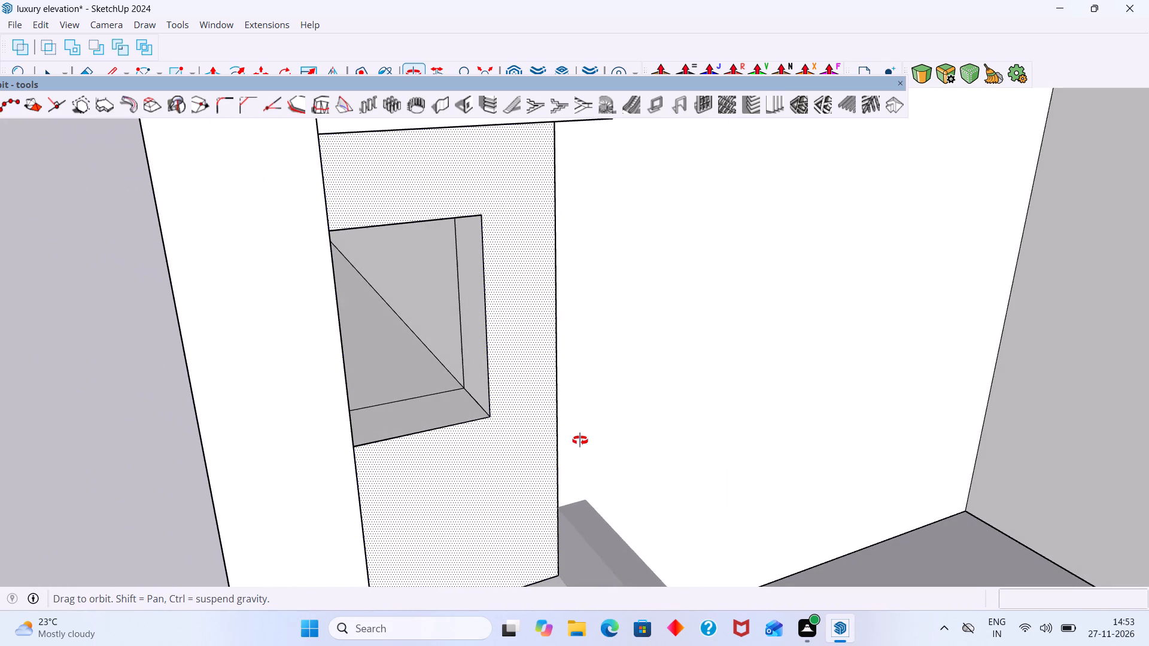
Examine the inner faces of the new wall opening beside the fin from both sides and from farther away.
middle_drag(580, 440, 330, 403)
scroll(392, 380, down, 2)
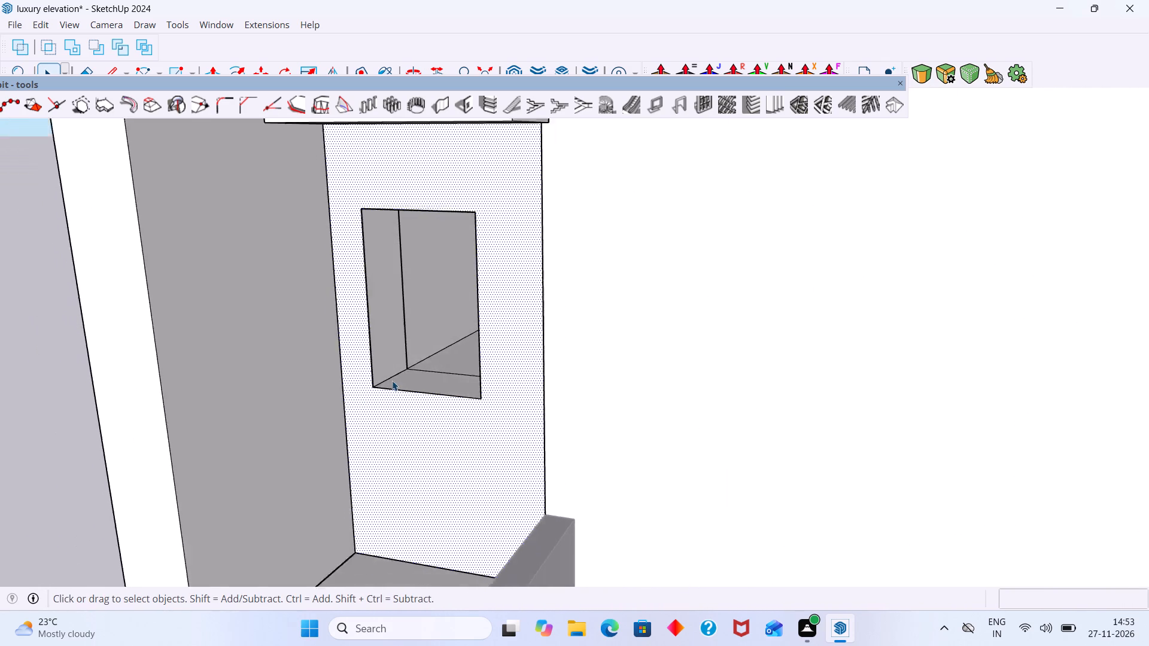
scroll(392, 380, down, 11)
middle_drag(418, 378, 587, 310)
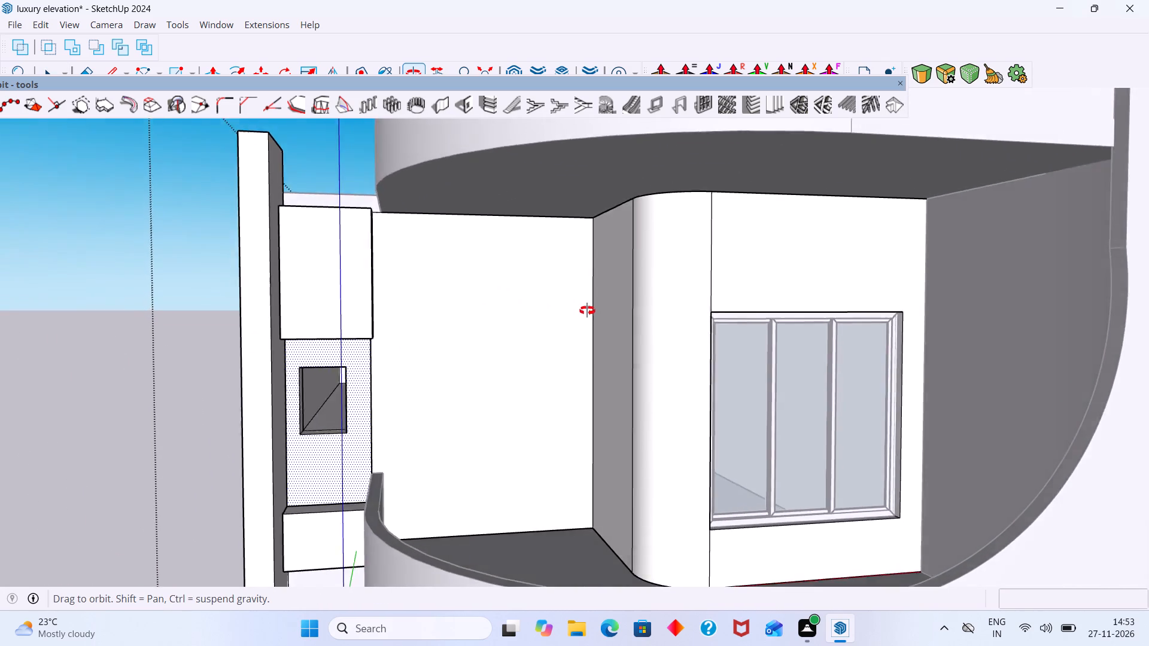
middle_drag(587, 310, 631, 339)
scroll(329, 401, up, 9)
middle_drag(333, 388, 432, 386)
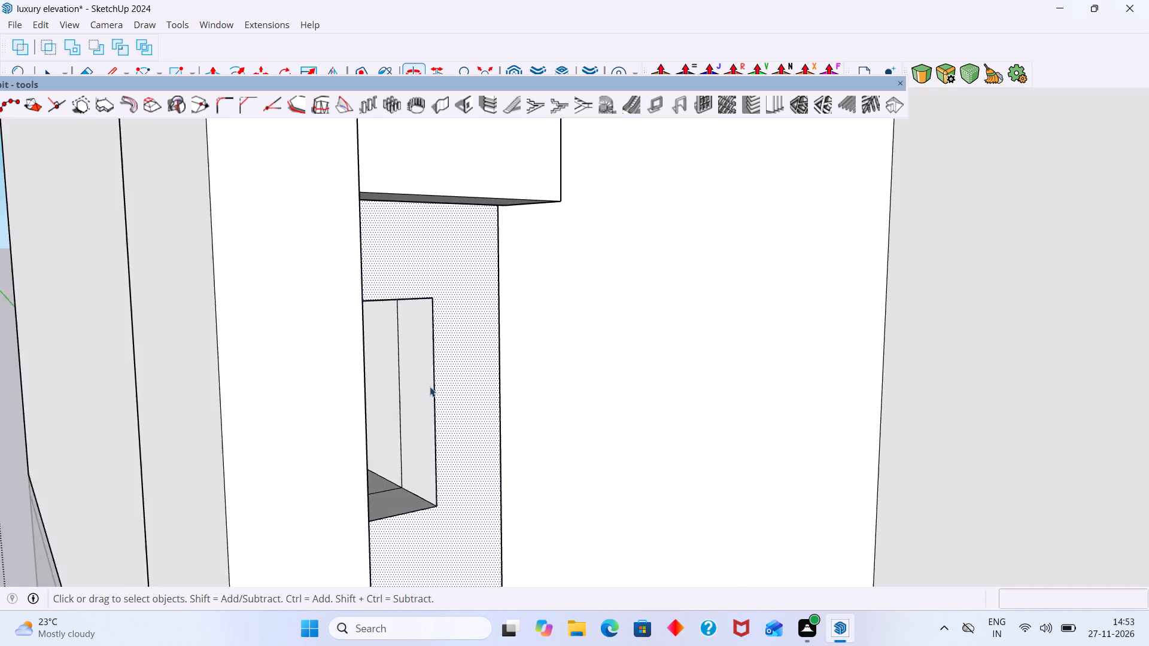
scroll(430, 386, up, 6)
scroll(430, 388, down, 3)
middle_drag(427, 415, 439, 474)
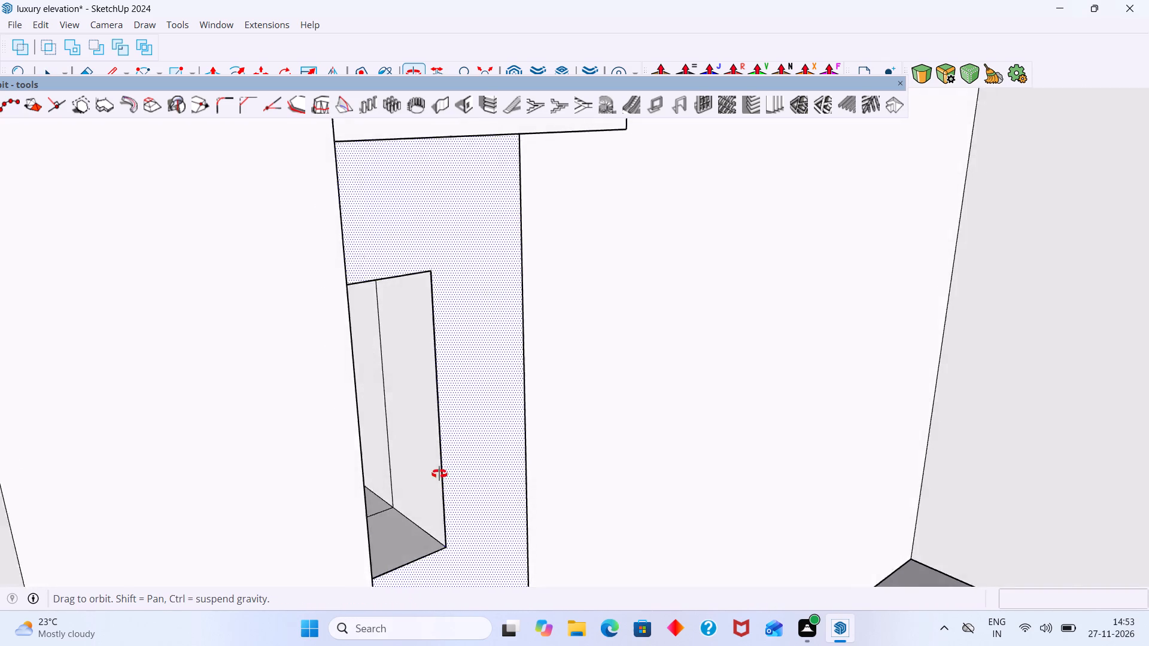
middle_drag(439, 474, 343, 499)
middle_drag(443, 452, 530, 429)
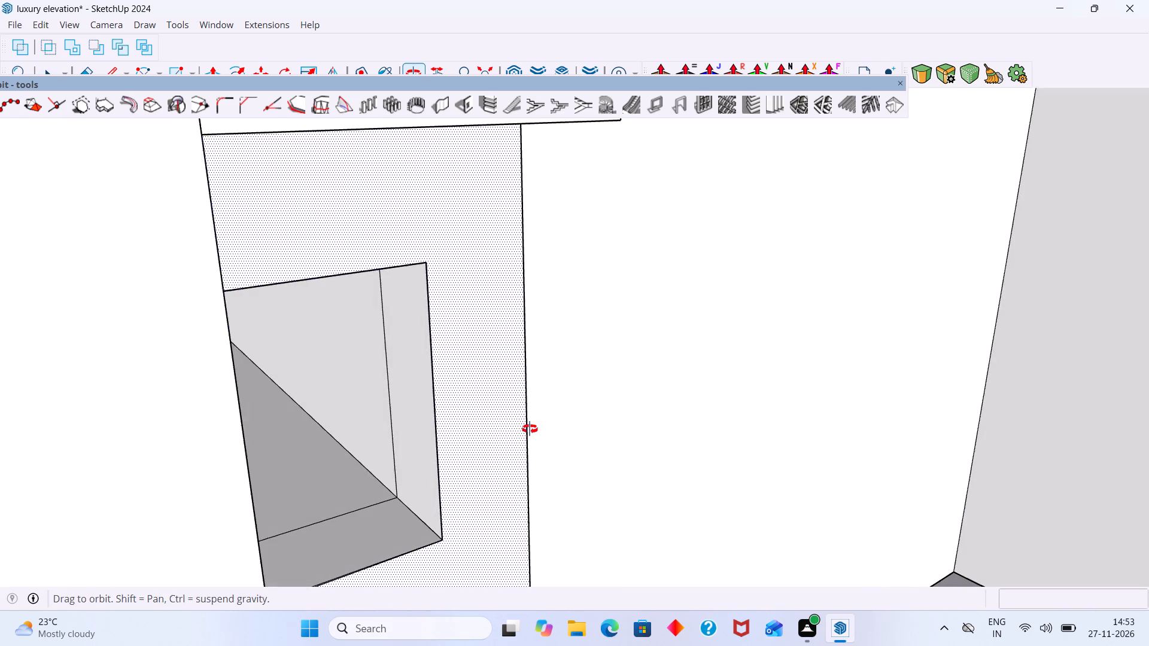
middle_drag(530, 429, 533, 428)
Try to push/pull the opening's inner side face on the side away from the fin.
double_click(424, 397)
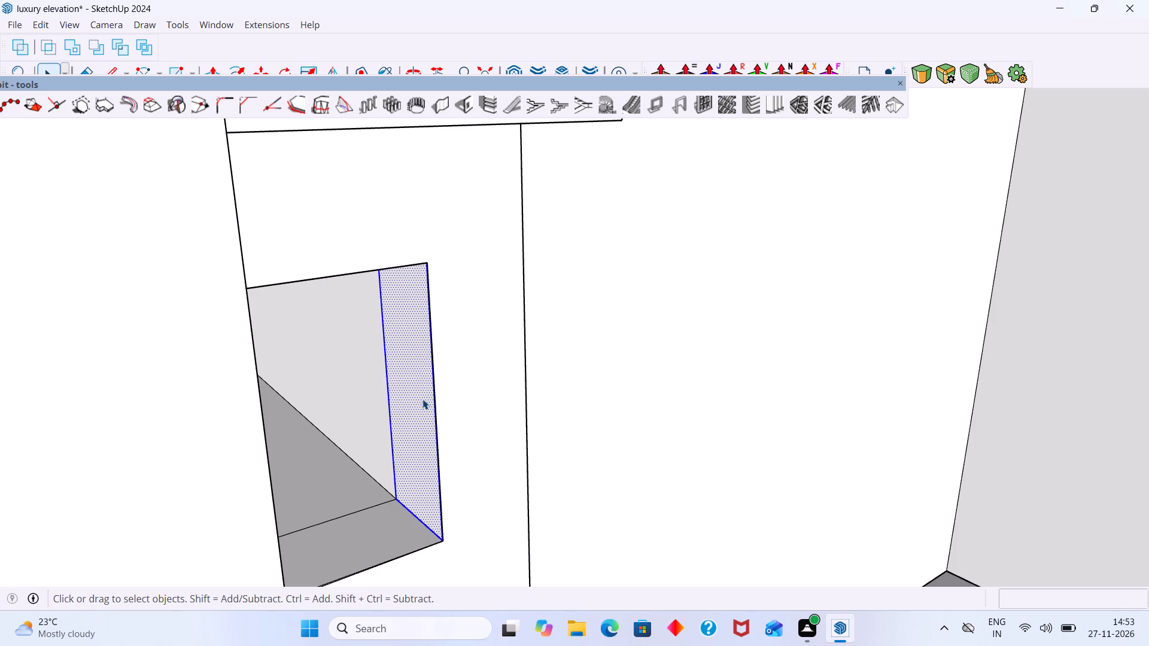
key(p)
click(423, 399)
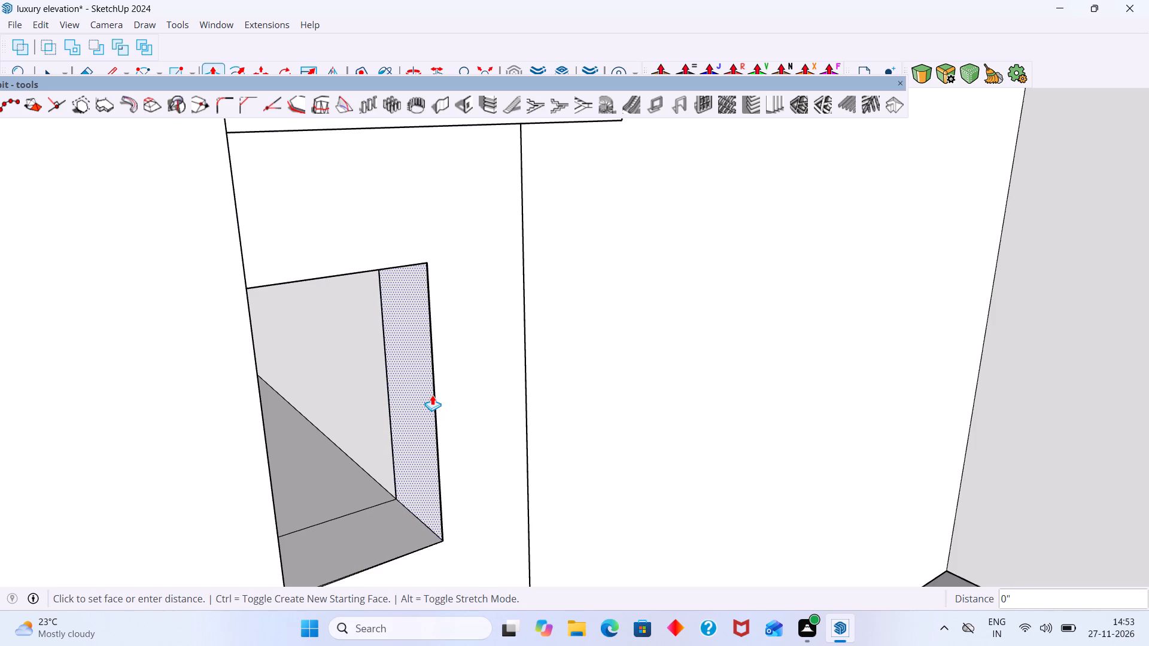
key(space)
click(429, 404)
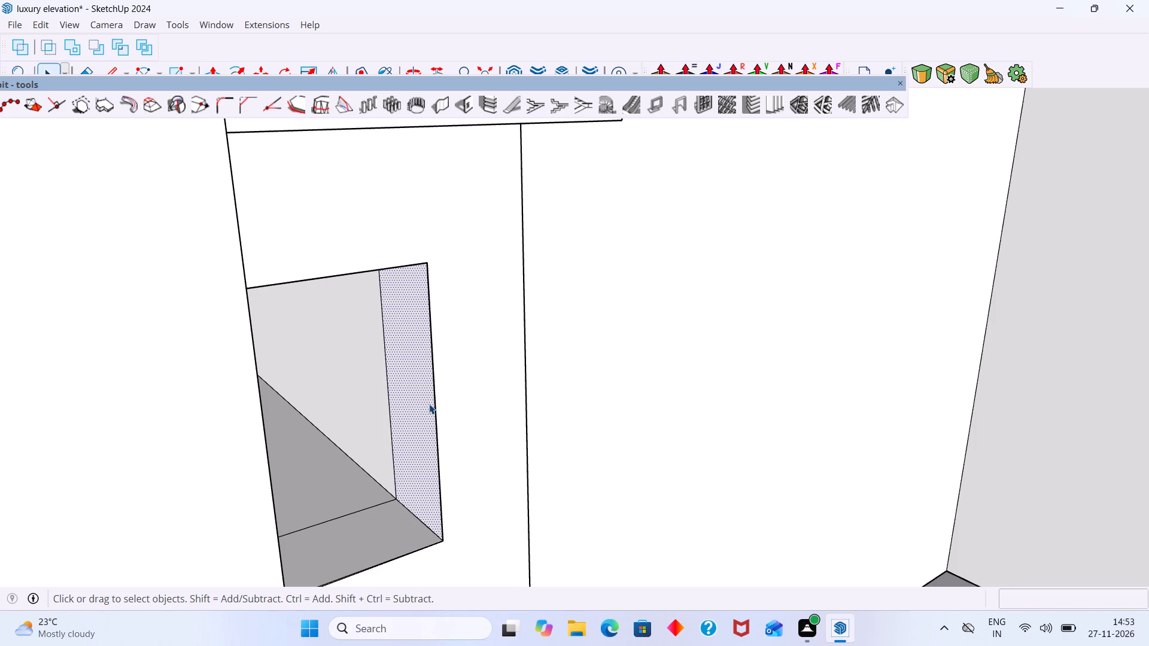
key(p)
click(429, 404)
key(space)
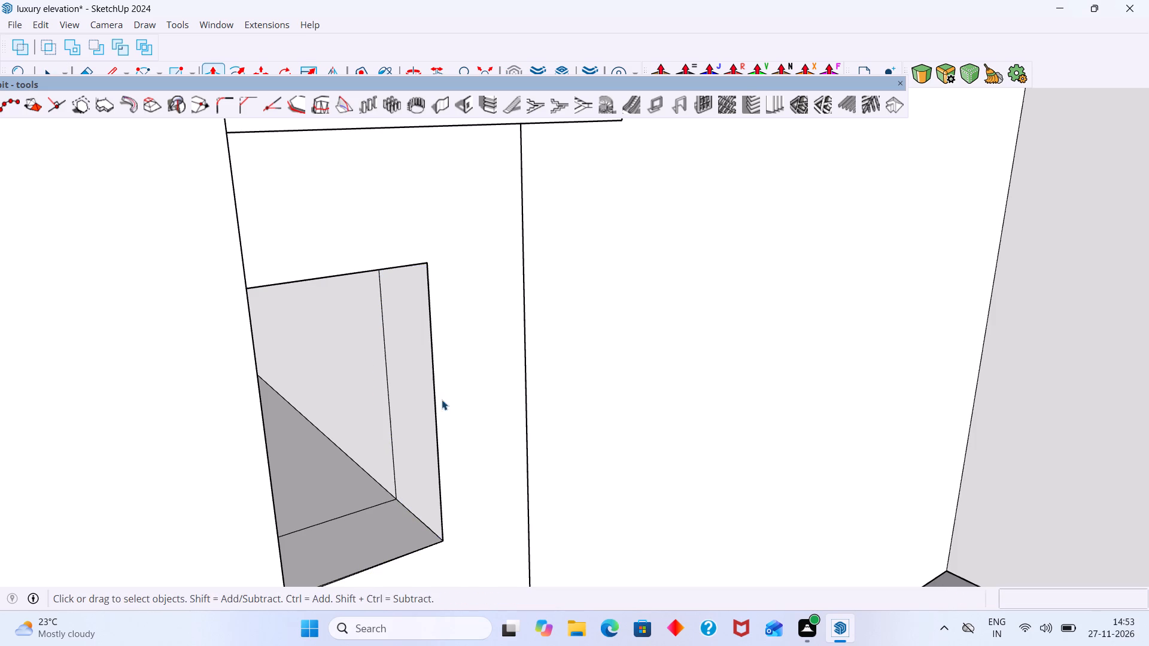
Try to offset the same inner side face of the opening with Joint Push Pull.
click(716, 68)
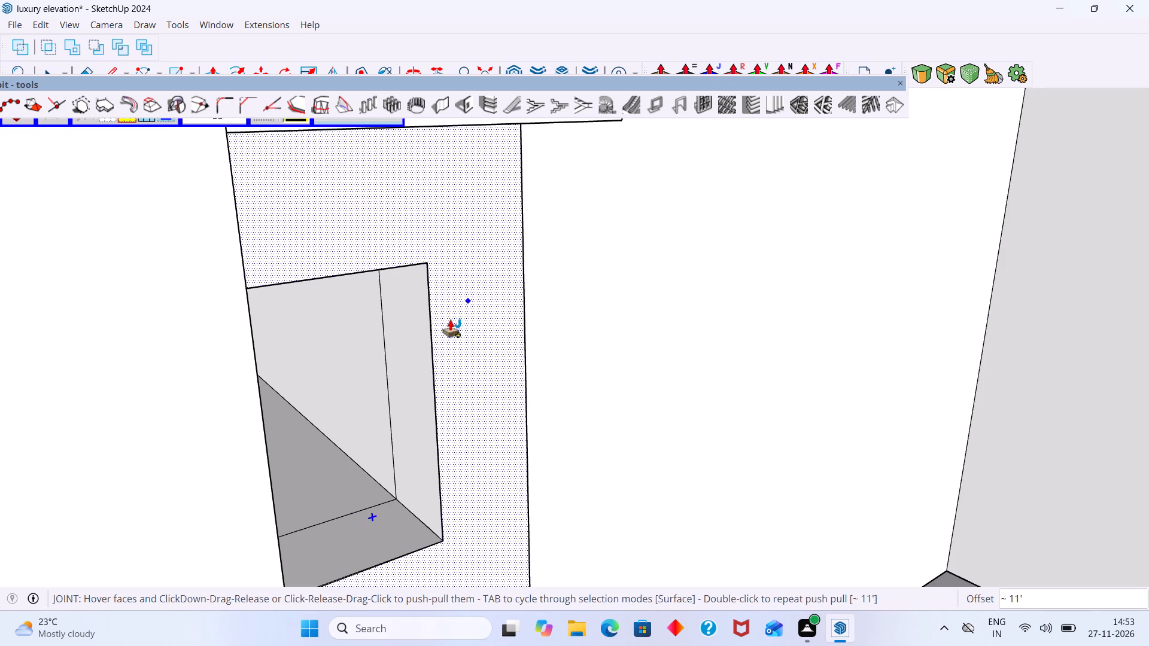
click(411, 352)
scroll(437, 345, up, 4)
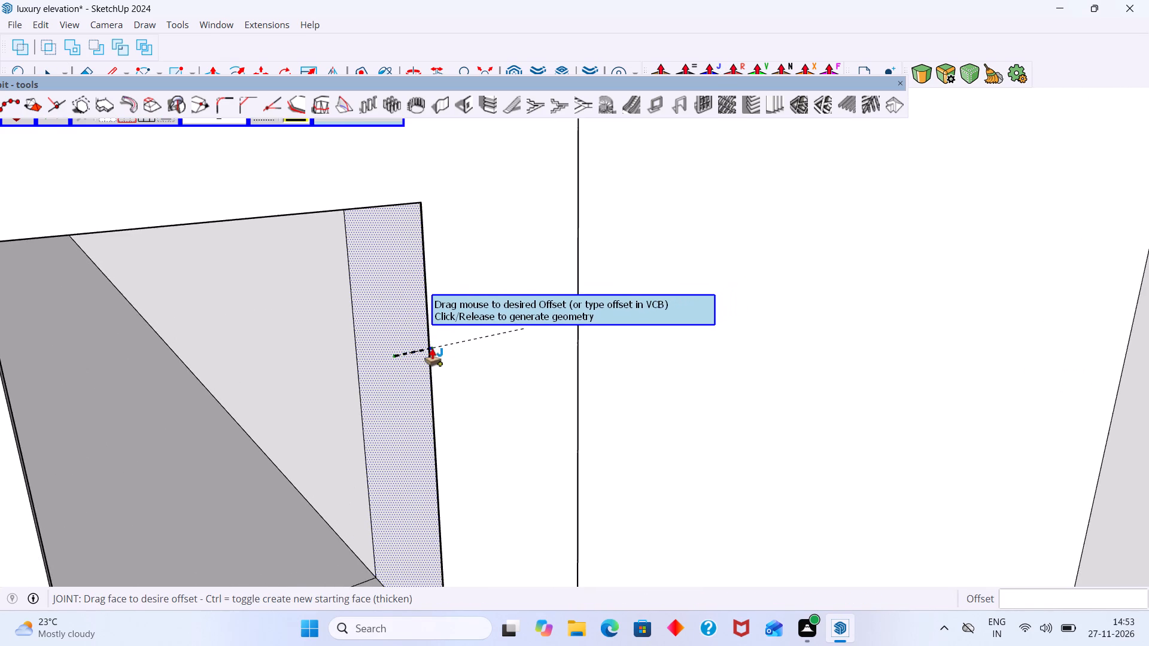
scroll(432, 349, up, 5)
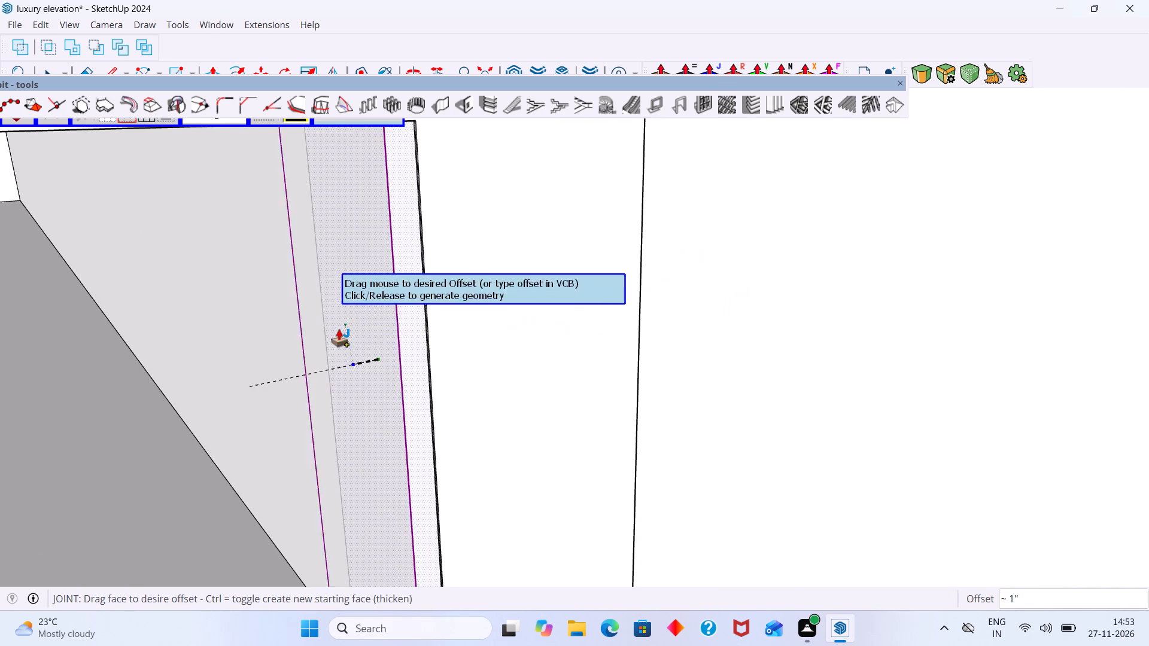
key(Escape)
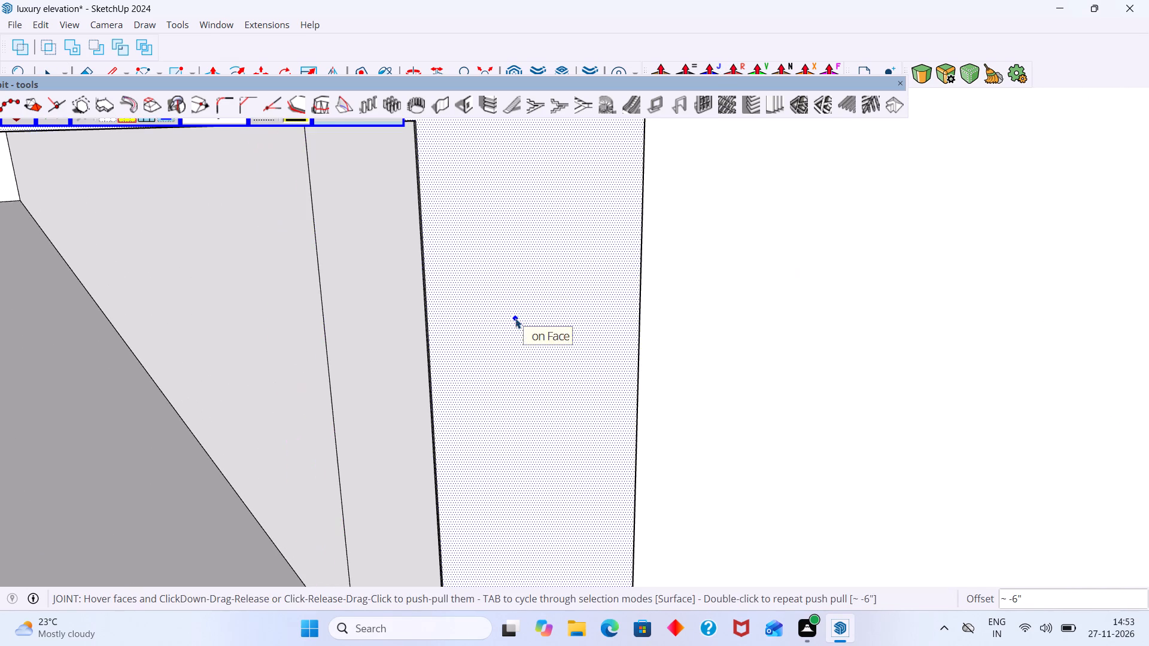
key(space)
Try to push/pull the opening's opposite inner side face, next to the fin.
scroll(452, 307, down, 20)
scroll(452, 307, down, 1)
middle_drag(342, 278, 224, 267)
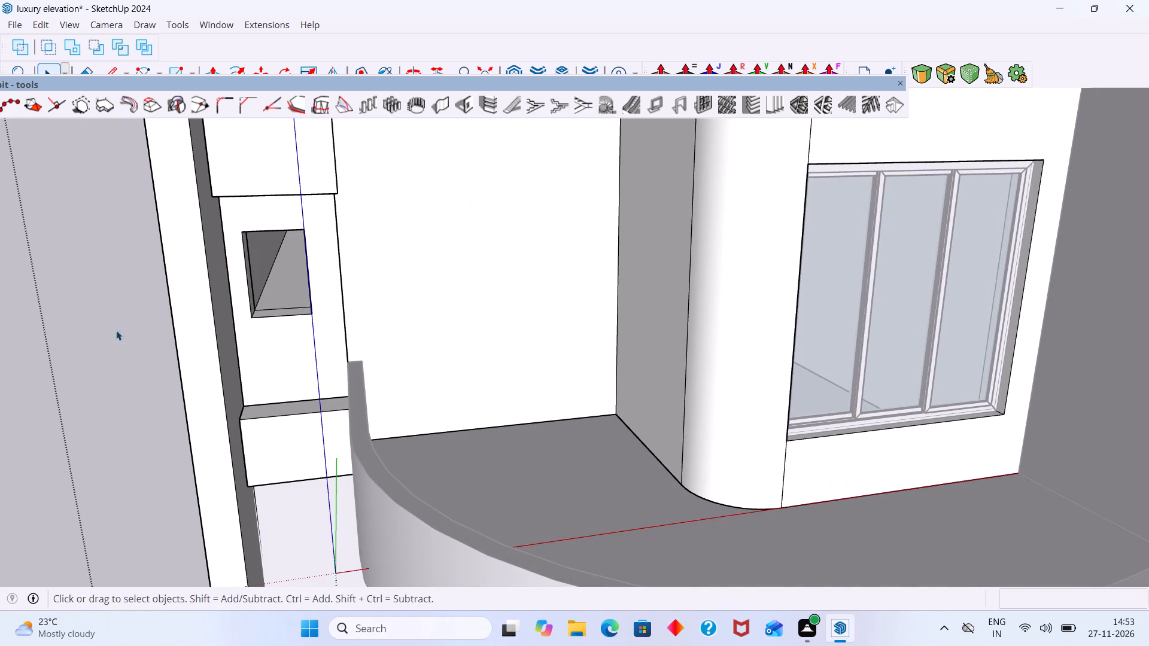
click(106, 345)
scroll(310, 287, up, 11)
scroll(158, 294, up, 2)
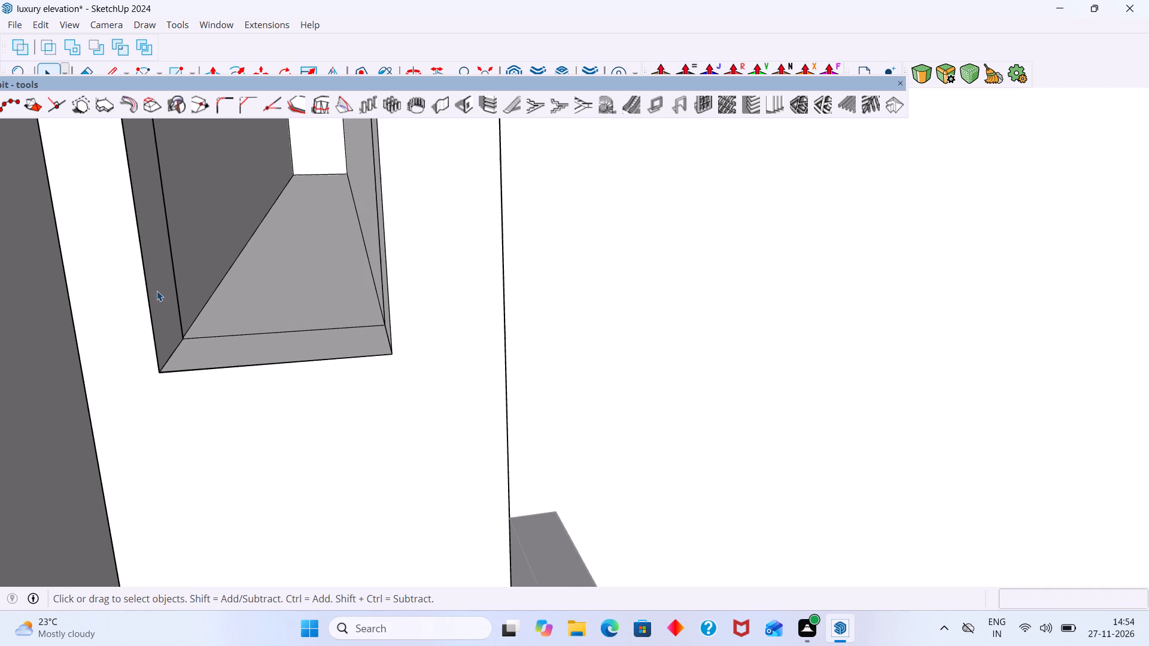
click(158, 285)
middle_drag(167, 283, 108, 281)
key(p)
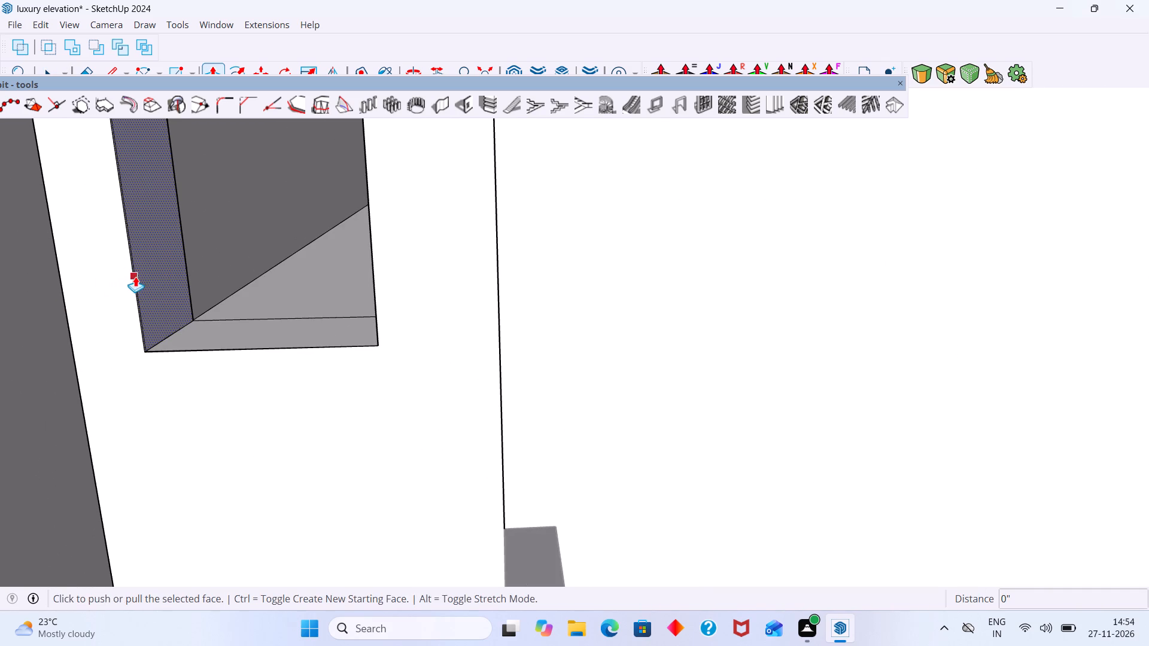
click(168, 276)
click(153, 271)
Undo the 1' 4" by 2' openings cut in the wall strip between the upper and lower boxes.
key(ctrl+z)
key(ctrl+z)
scroll(207, 281, down, 5)
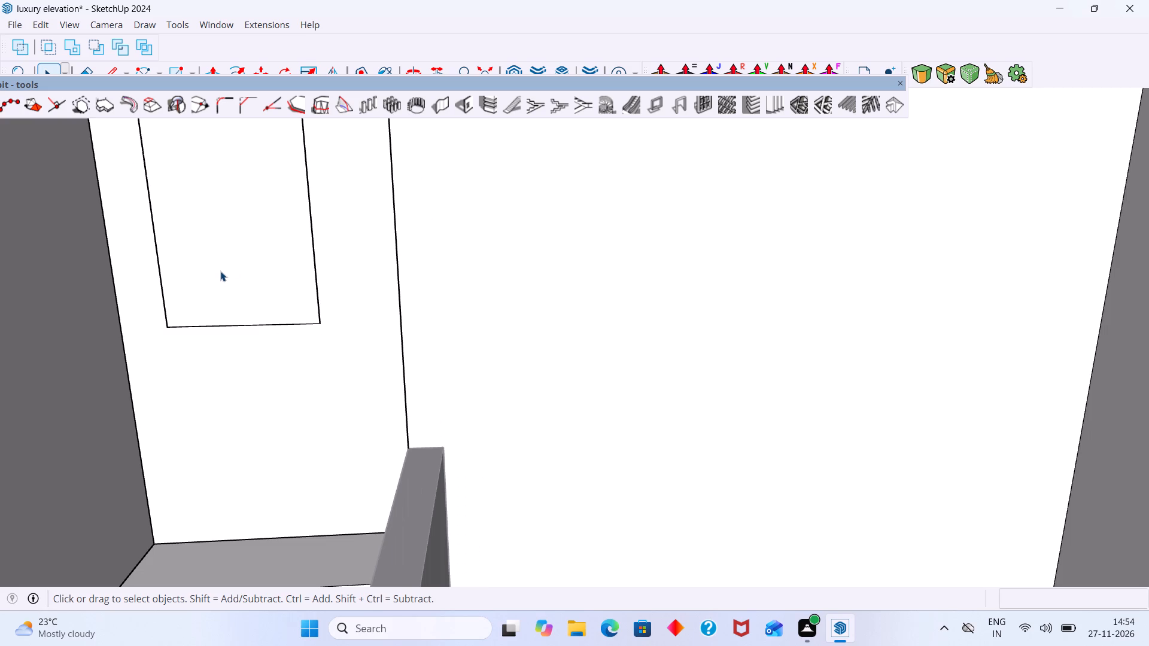
key(ctrl+z)
scroll(224, 269, down, 19)
middle_drag(236, 269, 310, 211)
scroll(224, 239, up, 7)
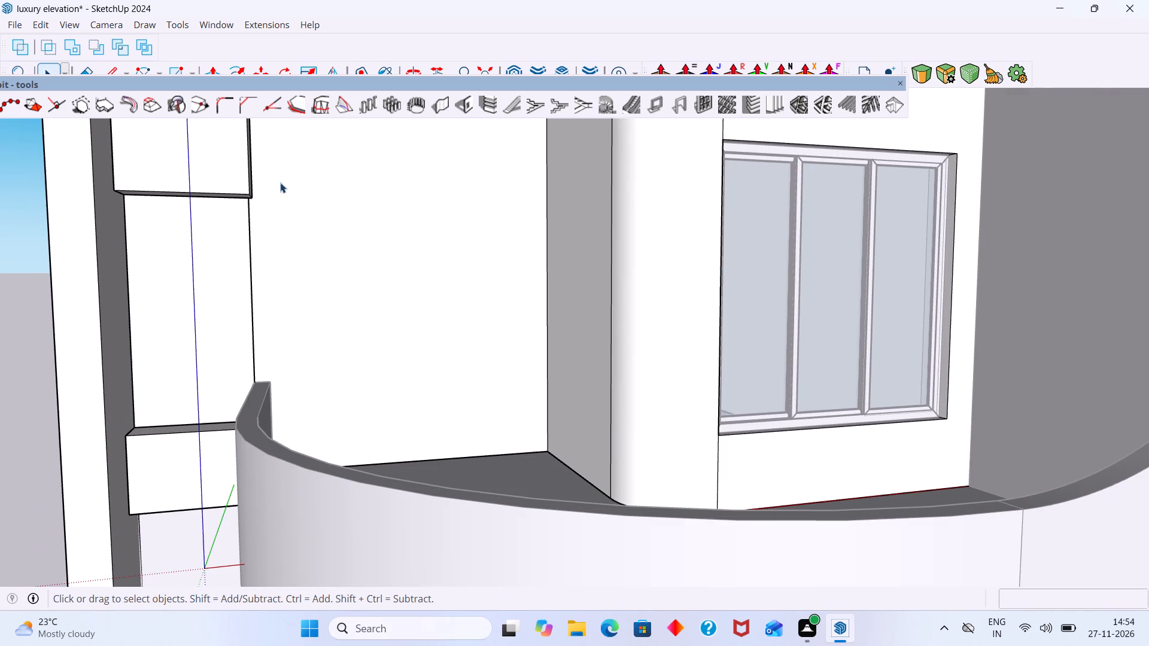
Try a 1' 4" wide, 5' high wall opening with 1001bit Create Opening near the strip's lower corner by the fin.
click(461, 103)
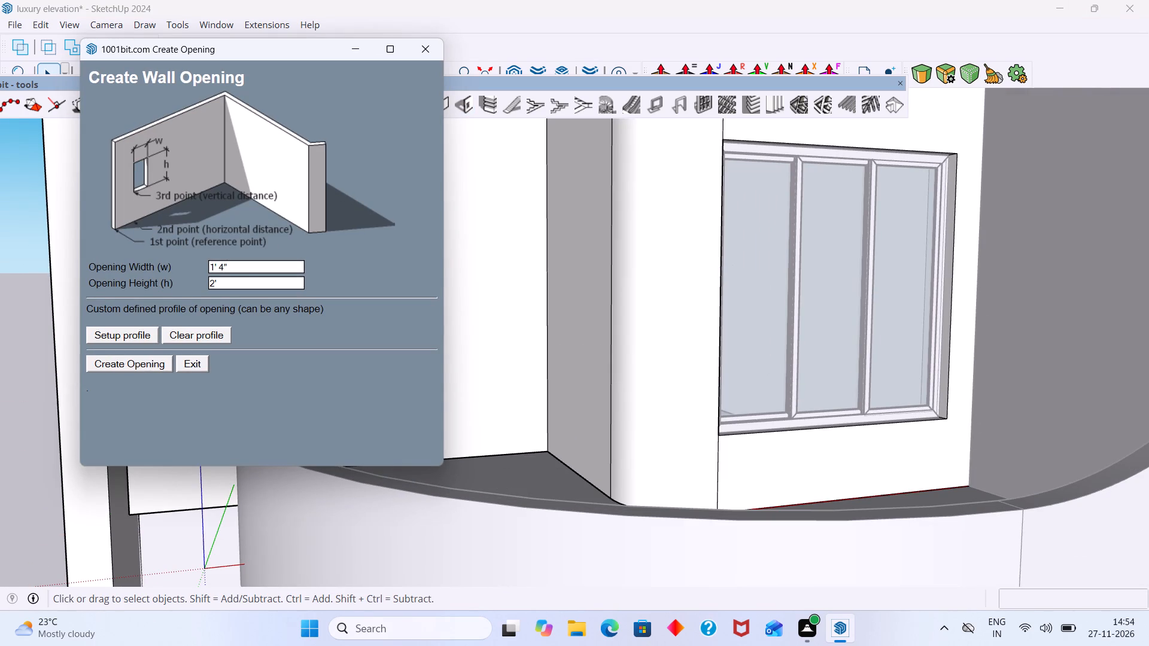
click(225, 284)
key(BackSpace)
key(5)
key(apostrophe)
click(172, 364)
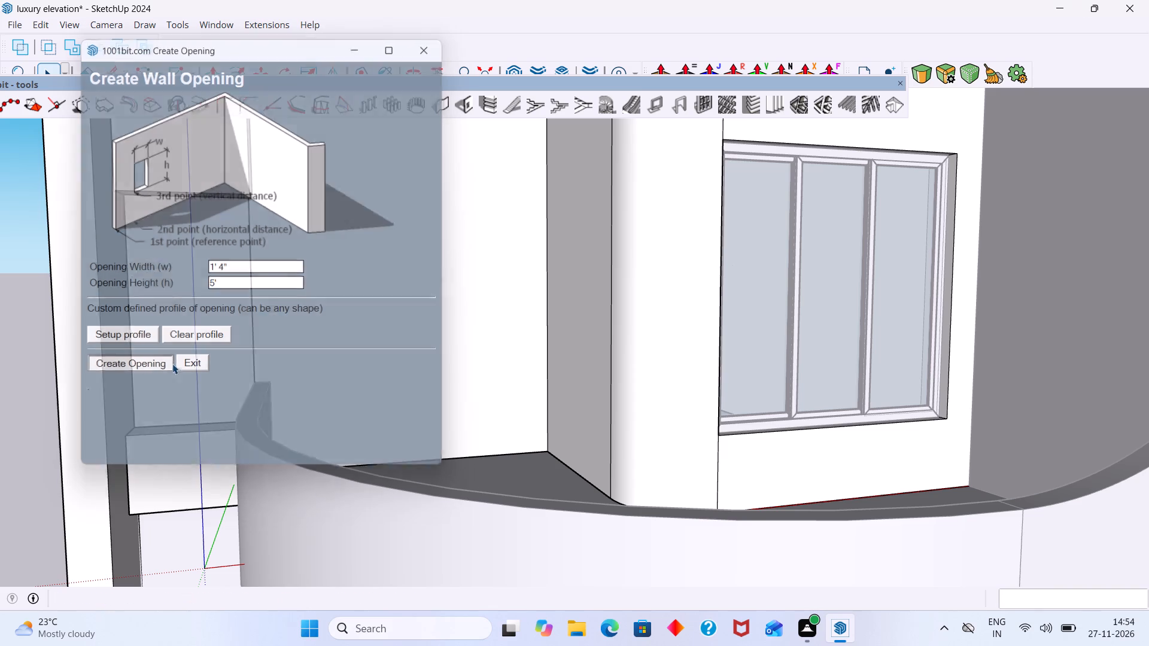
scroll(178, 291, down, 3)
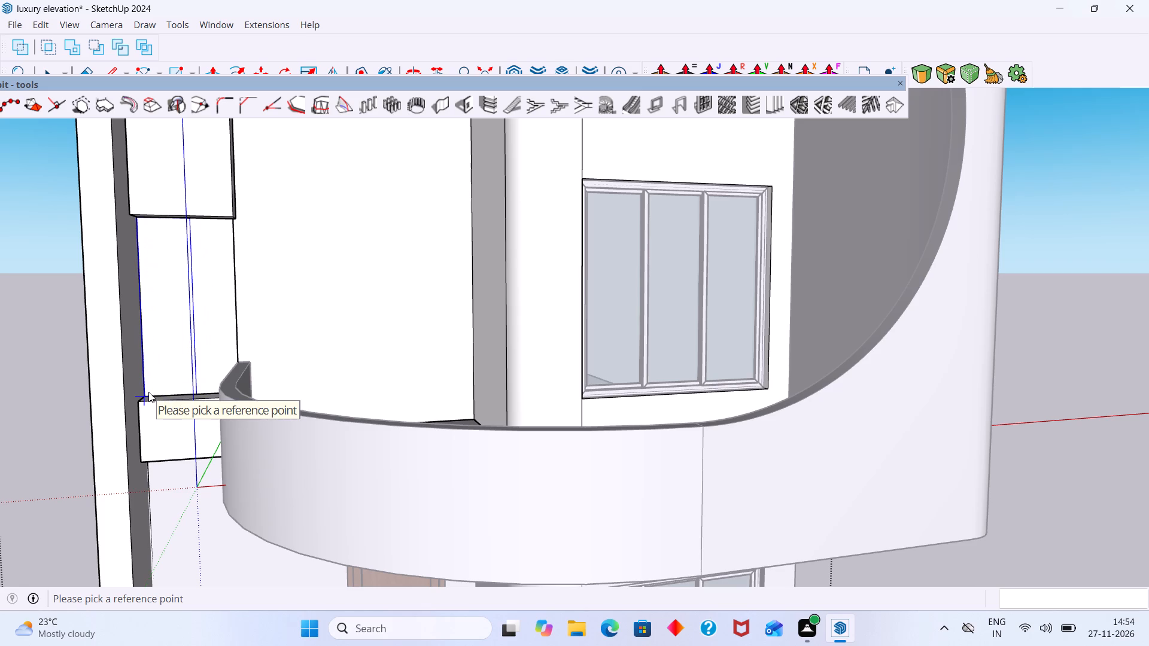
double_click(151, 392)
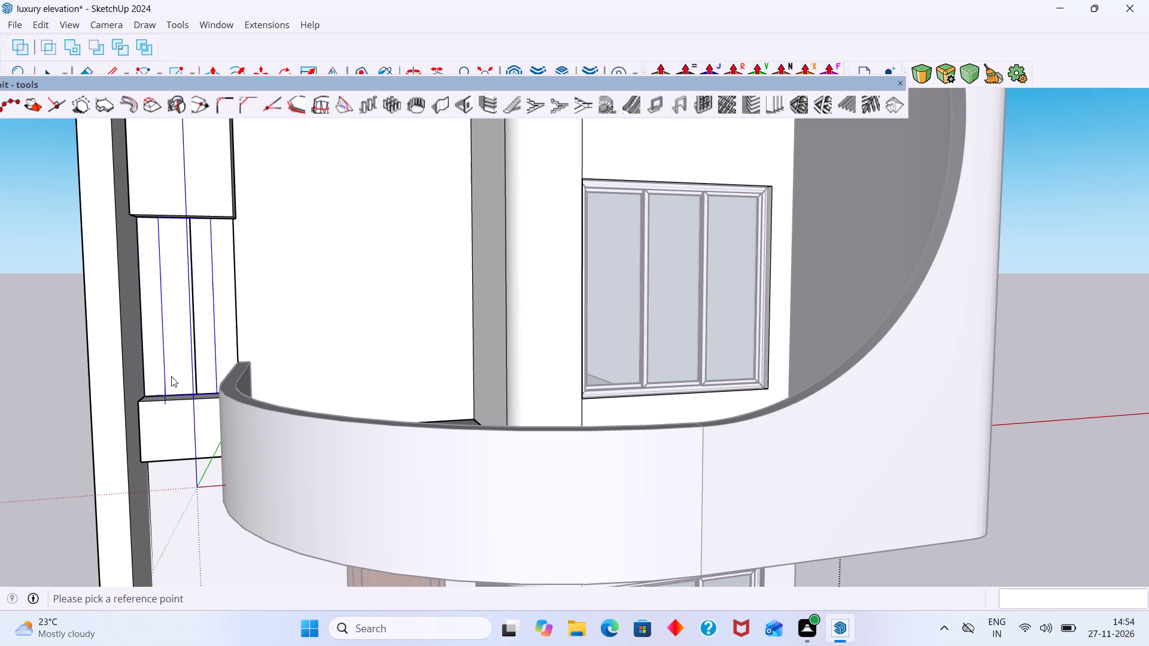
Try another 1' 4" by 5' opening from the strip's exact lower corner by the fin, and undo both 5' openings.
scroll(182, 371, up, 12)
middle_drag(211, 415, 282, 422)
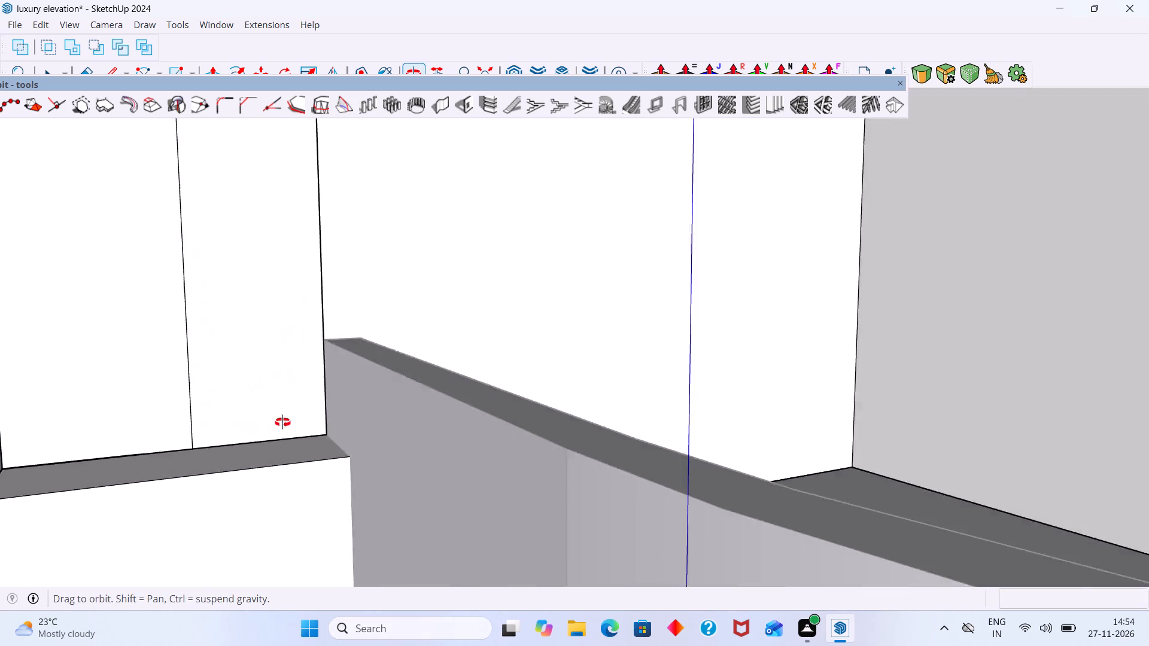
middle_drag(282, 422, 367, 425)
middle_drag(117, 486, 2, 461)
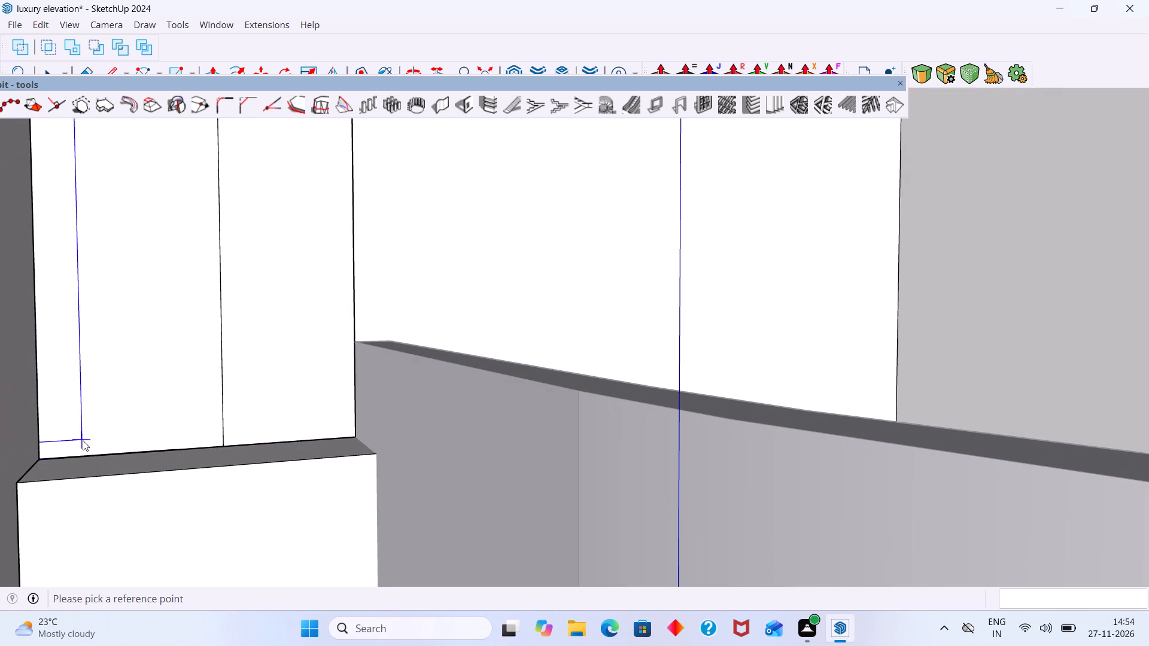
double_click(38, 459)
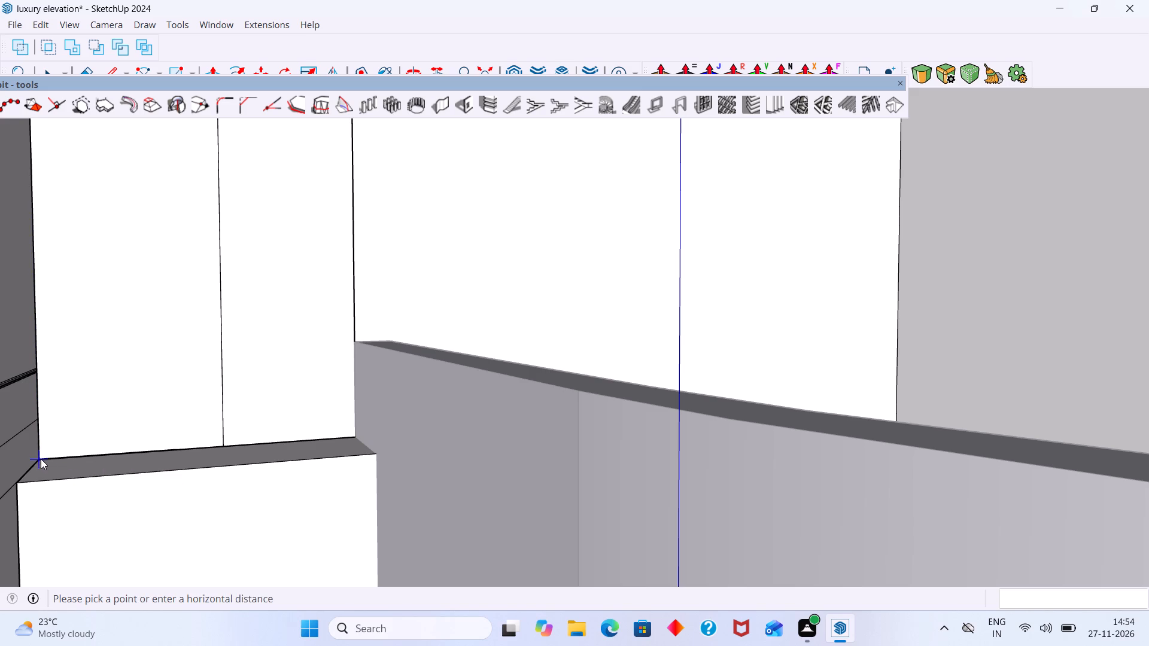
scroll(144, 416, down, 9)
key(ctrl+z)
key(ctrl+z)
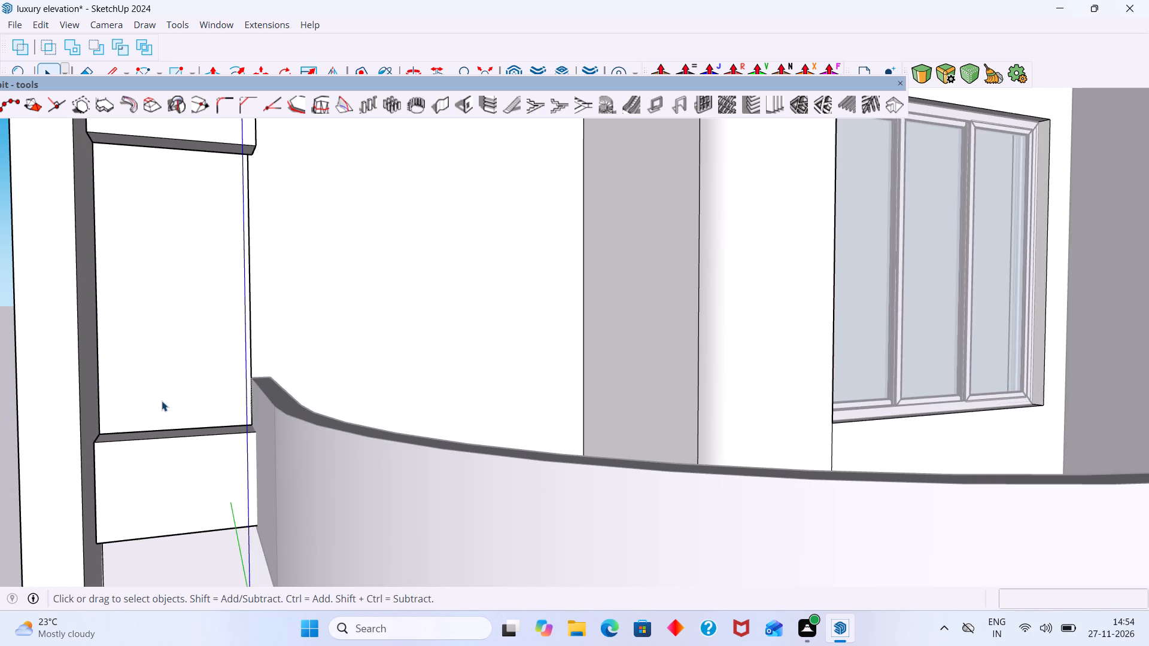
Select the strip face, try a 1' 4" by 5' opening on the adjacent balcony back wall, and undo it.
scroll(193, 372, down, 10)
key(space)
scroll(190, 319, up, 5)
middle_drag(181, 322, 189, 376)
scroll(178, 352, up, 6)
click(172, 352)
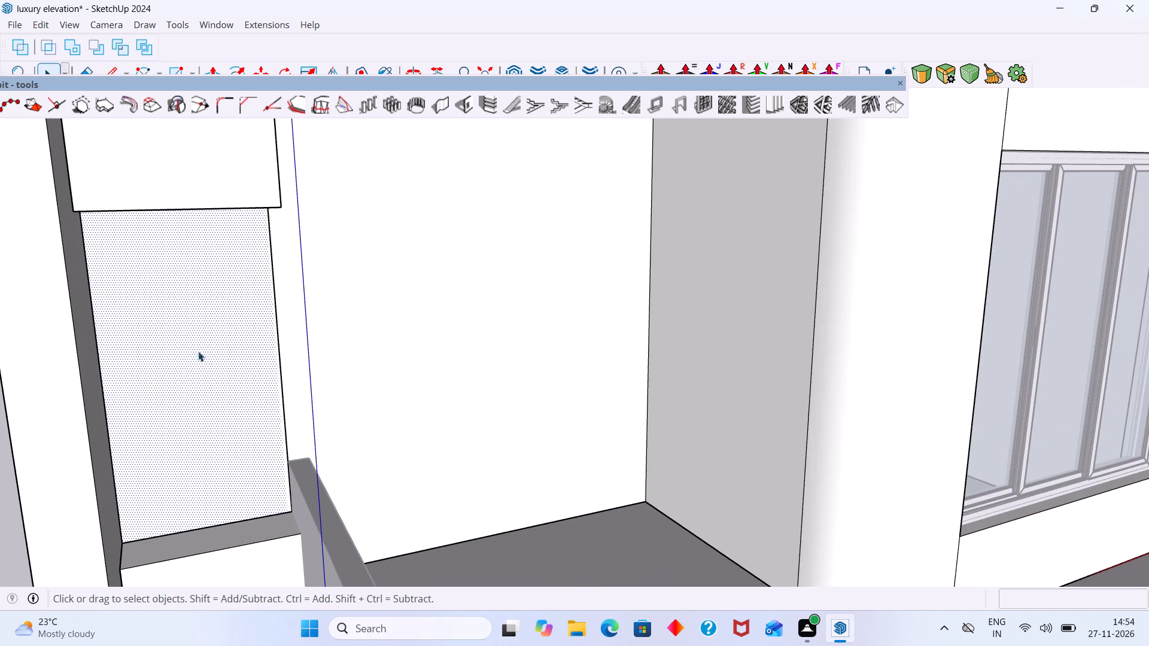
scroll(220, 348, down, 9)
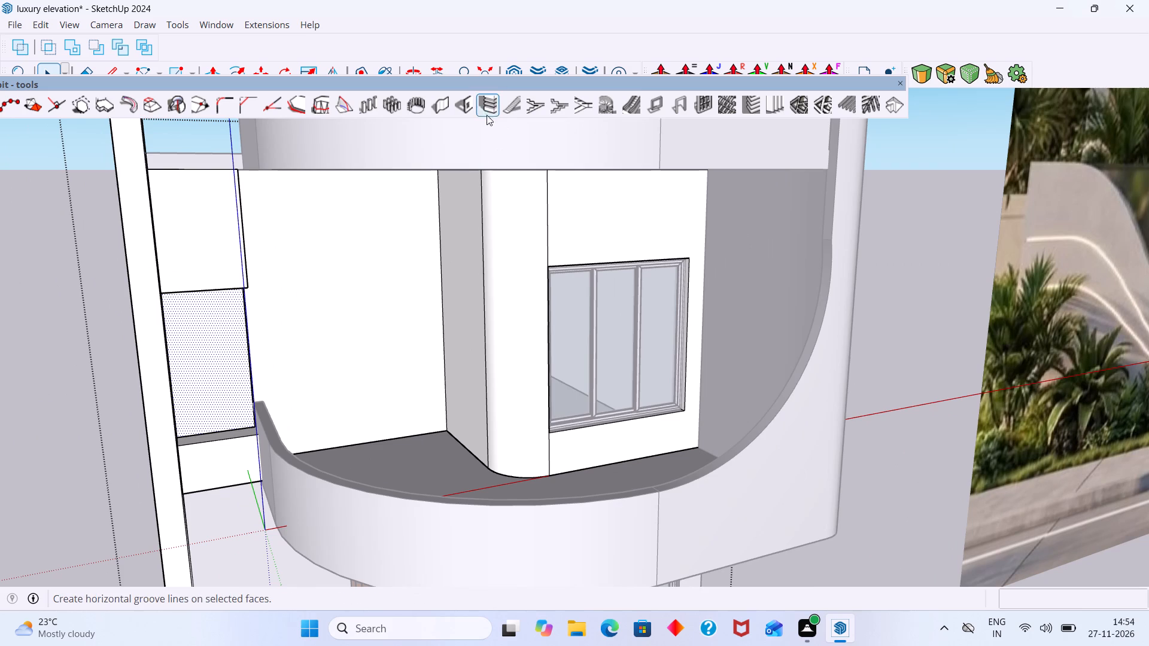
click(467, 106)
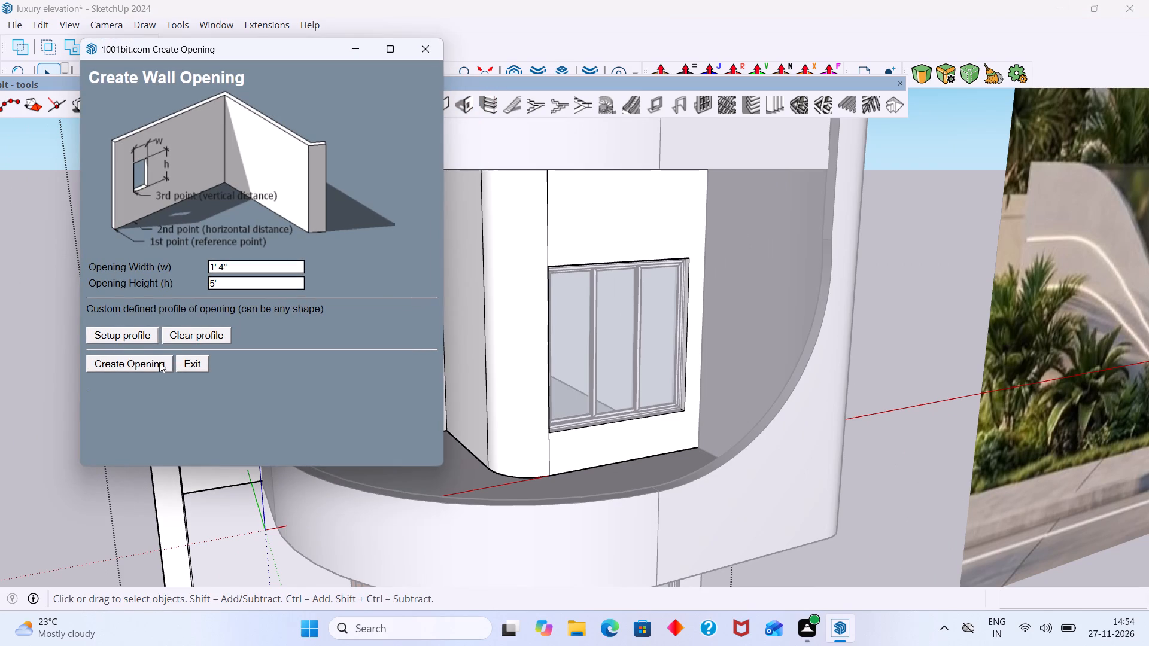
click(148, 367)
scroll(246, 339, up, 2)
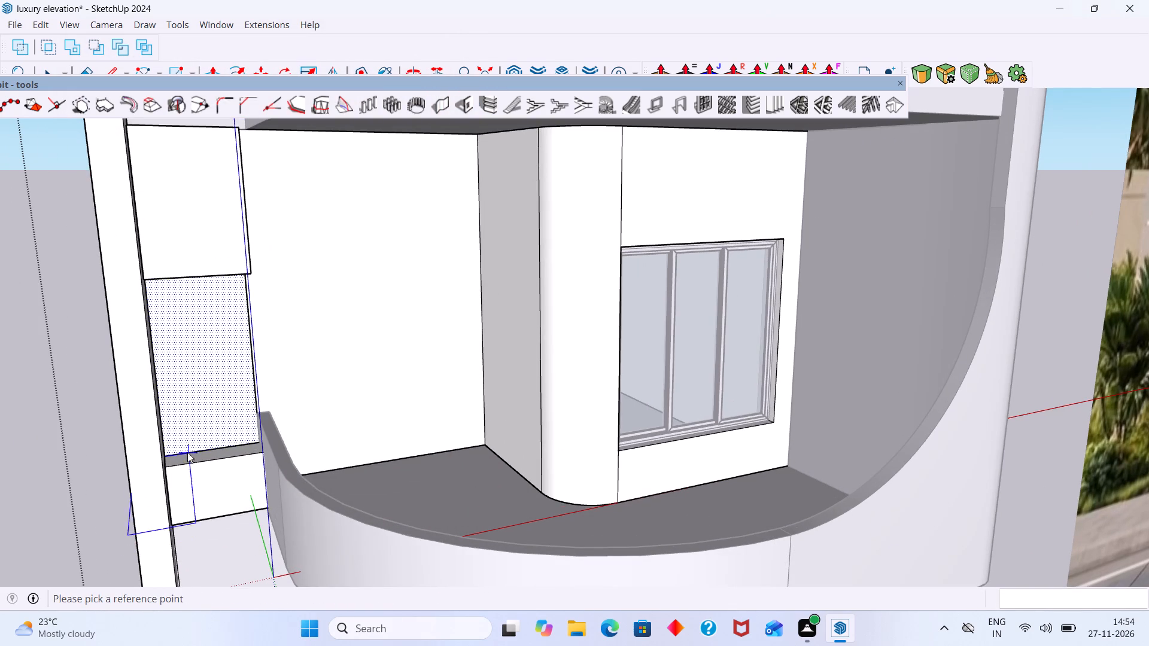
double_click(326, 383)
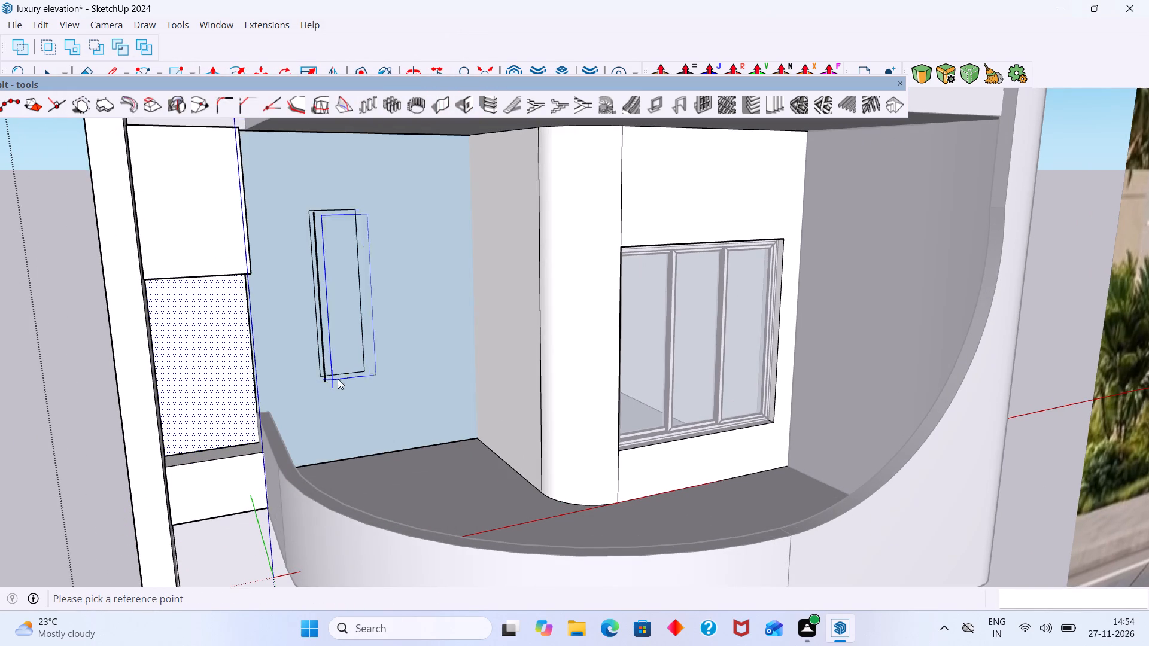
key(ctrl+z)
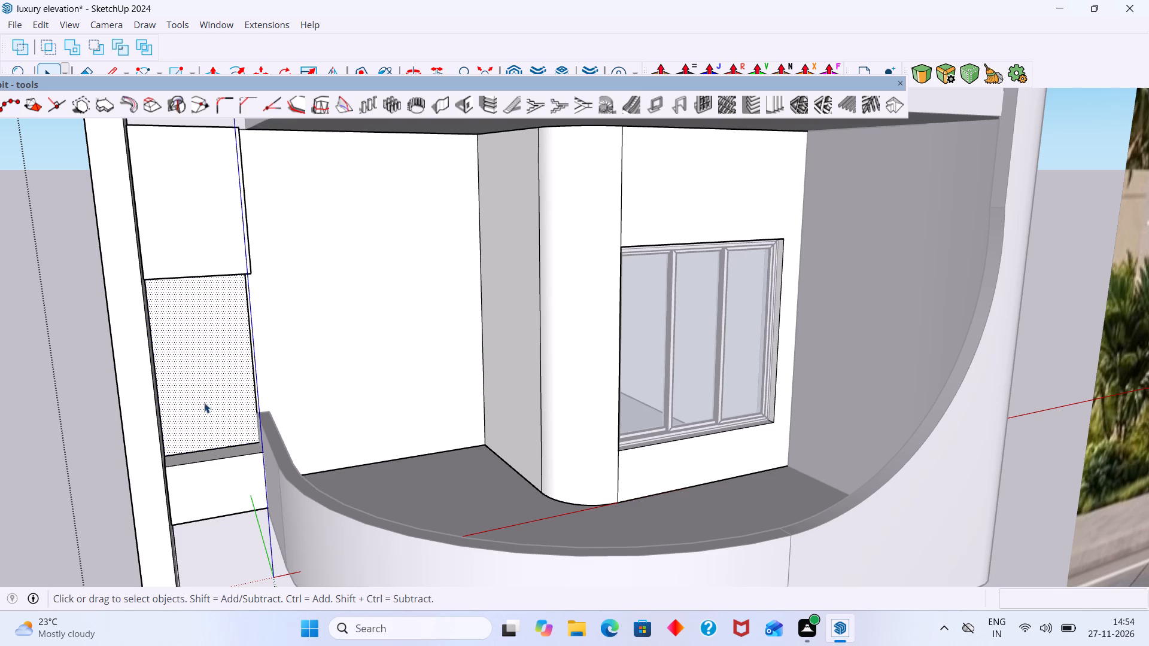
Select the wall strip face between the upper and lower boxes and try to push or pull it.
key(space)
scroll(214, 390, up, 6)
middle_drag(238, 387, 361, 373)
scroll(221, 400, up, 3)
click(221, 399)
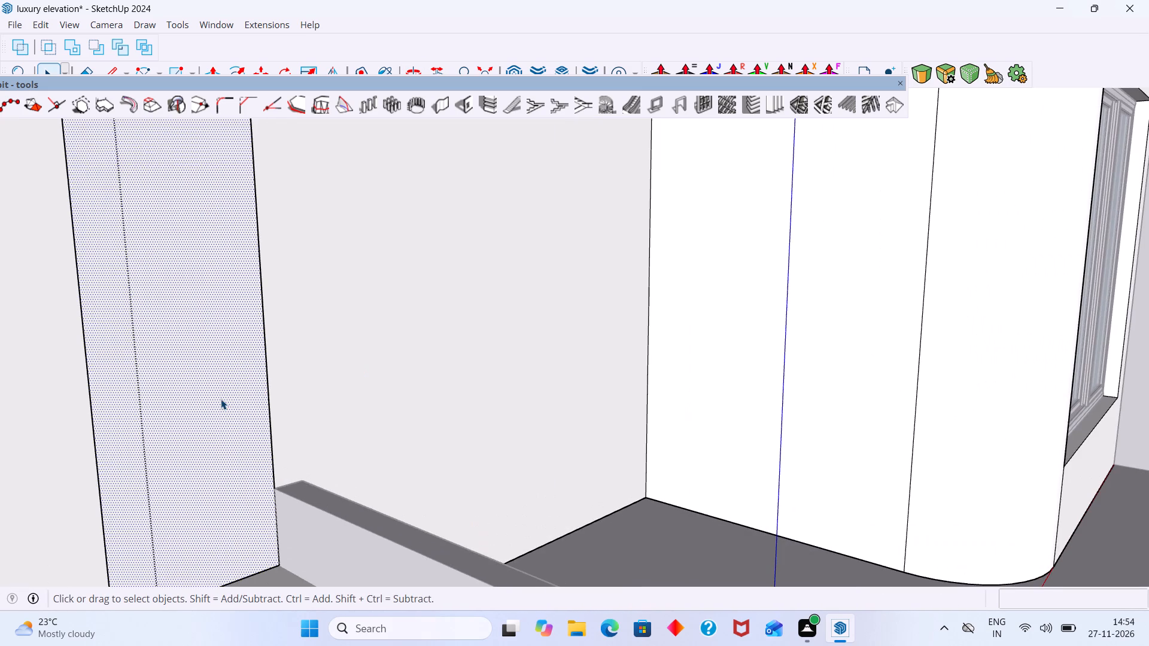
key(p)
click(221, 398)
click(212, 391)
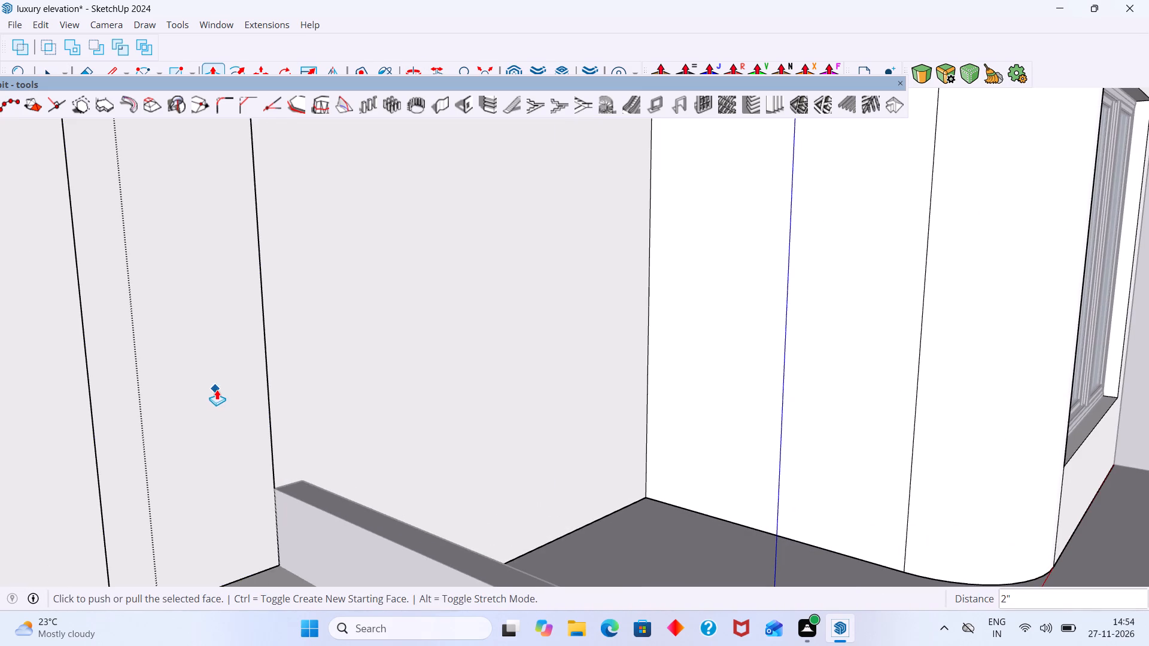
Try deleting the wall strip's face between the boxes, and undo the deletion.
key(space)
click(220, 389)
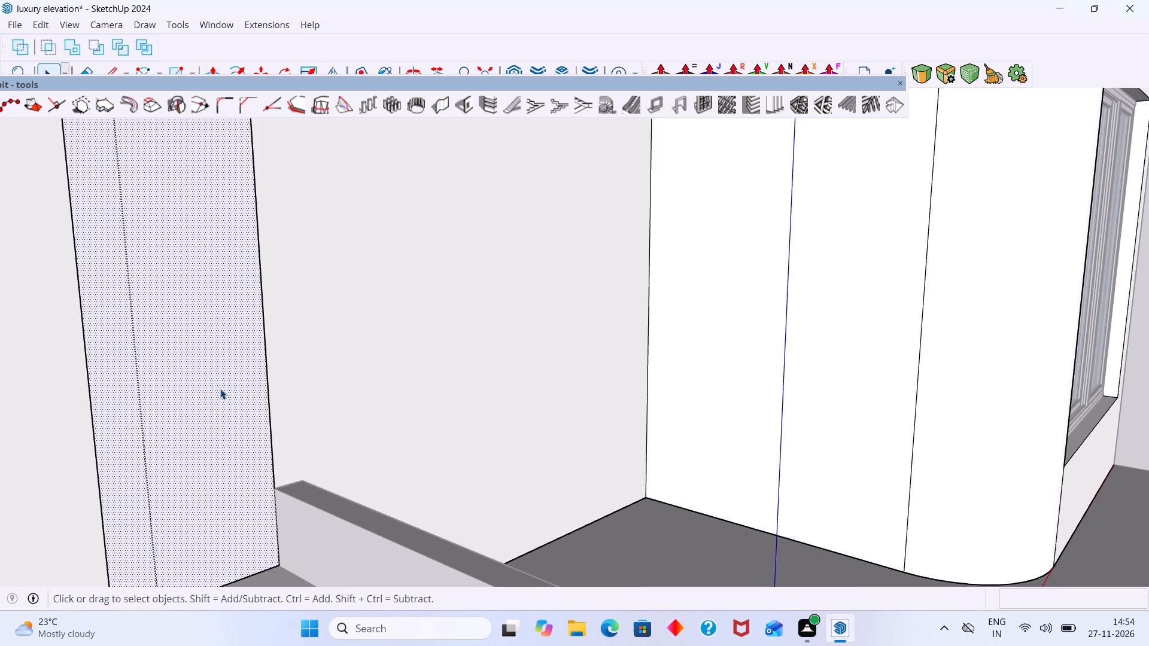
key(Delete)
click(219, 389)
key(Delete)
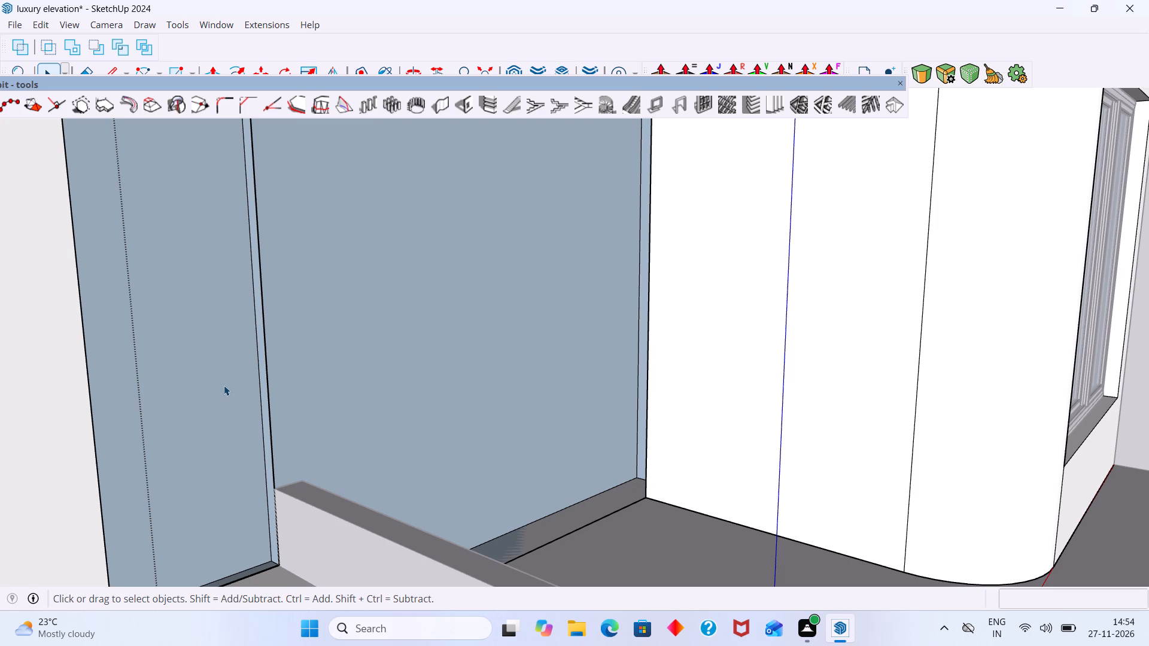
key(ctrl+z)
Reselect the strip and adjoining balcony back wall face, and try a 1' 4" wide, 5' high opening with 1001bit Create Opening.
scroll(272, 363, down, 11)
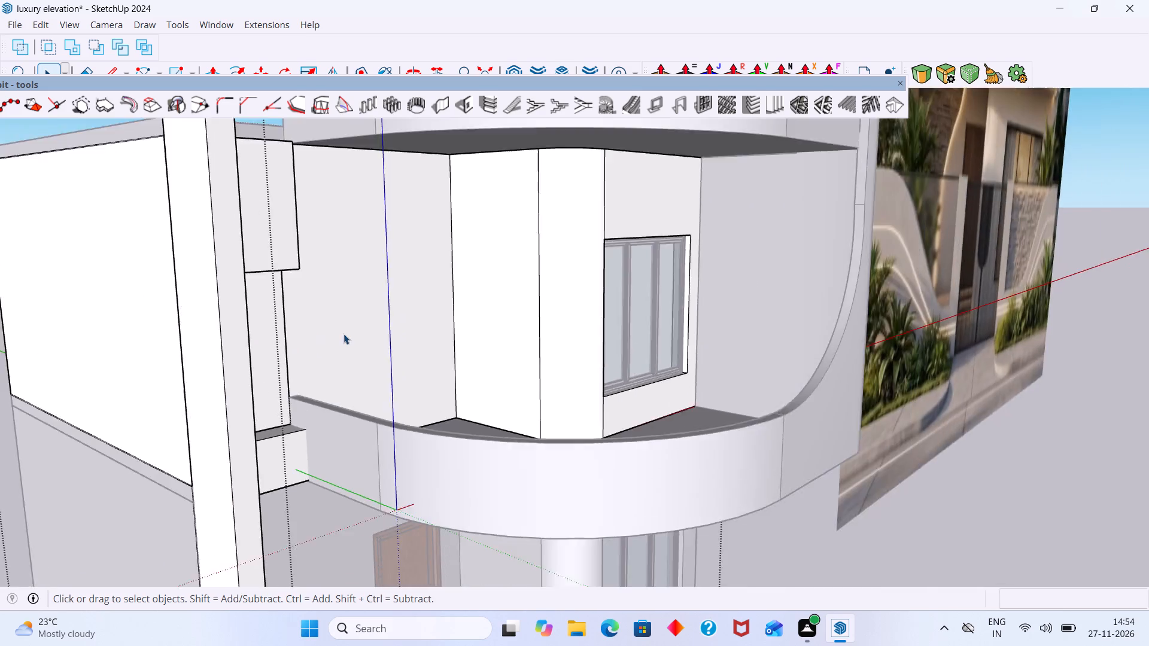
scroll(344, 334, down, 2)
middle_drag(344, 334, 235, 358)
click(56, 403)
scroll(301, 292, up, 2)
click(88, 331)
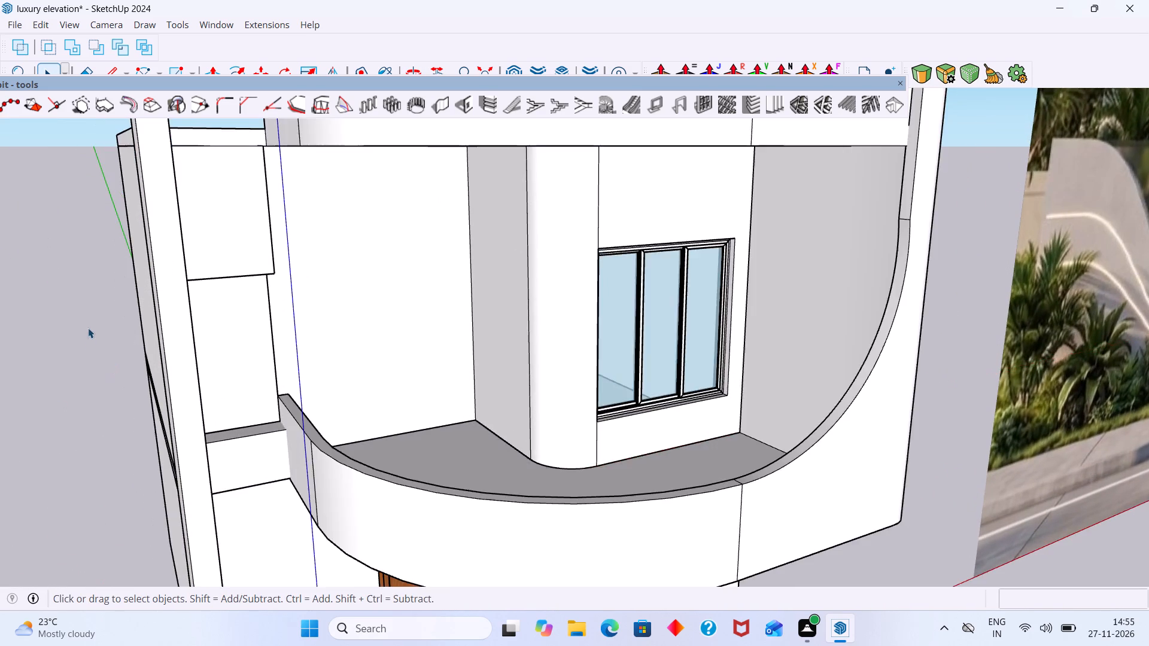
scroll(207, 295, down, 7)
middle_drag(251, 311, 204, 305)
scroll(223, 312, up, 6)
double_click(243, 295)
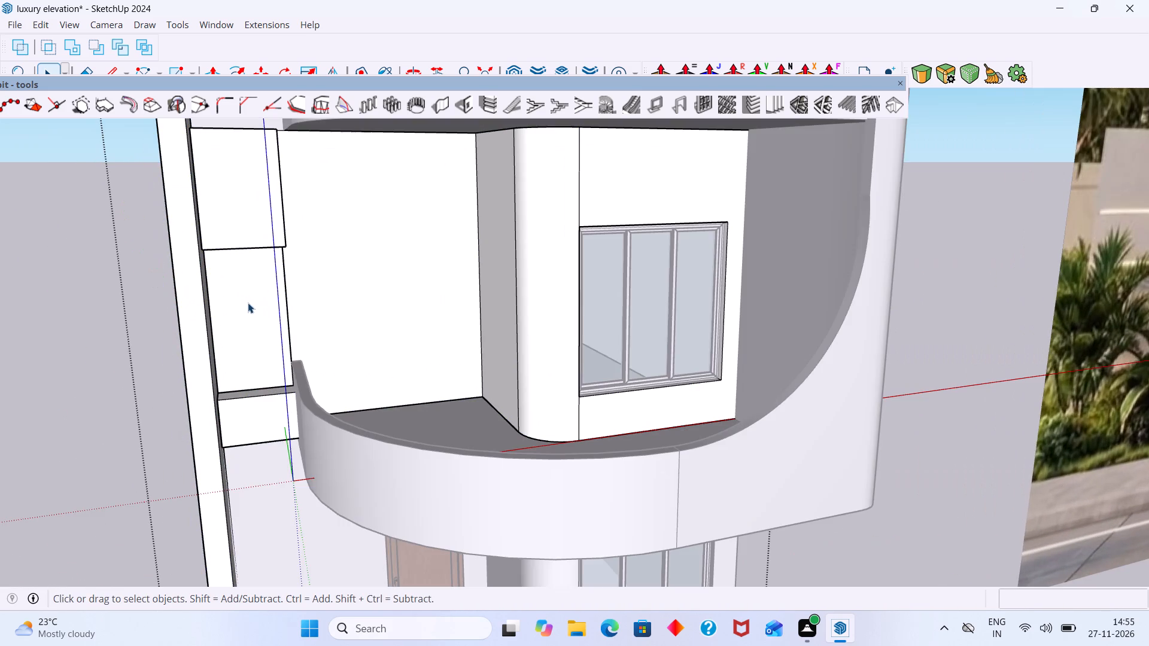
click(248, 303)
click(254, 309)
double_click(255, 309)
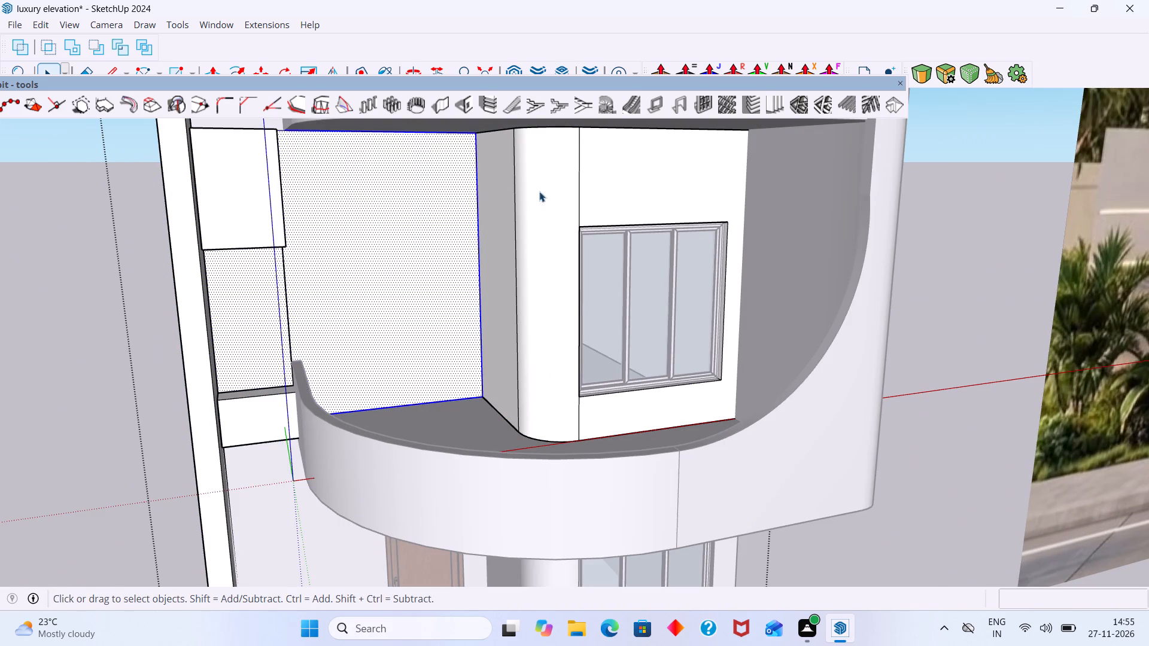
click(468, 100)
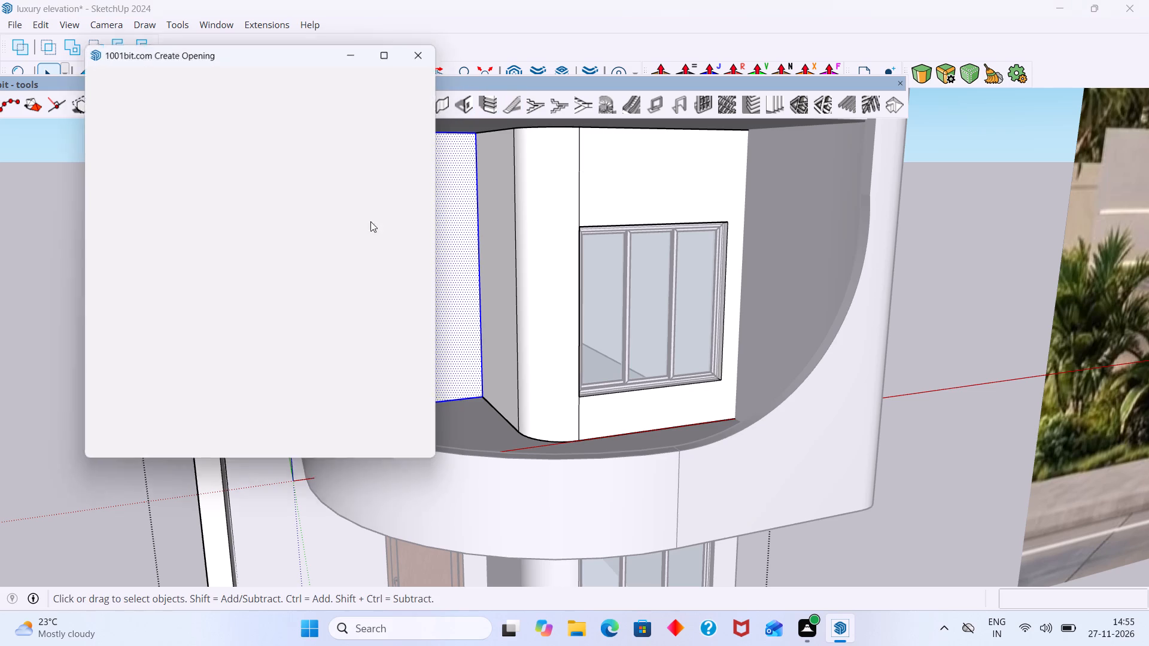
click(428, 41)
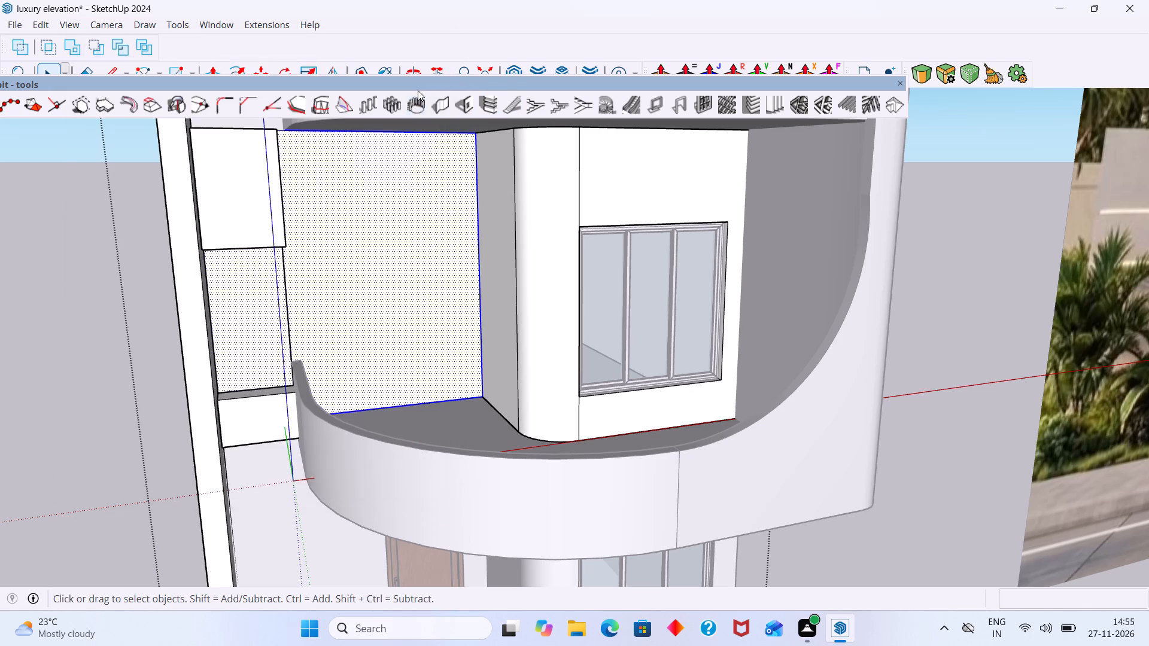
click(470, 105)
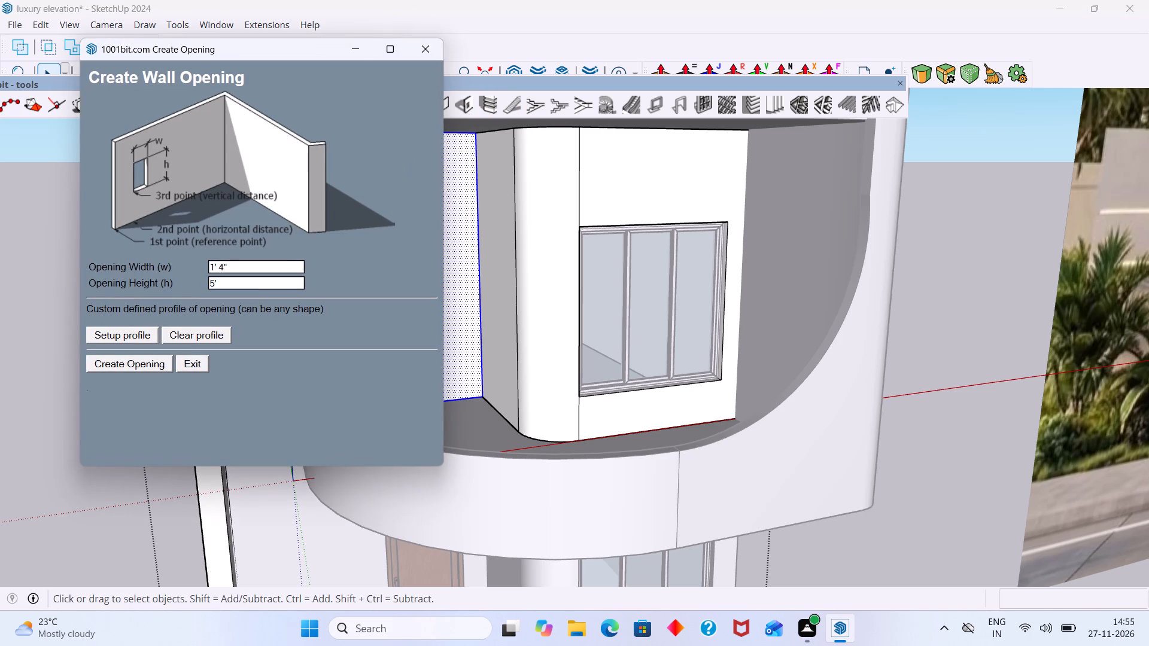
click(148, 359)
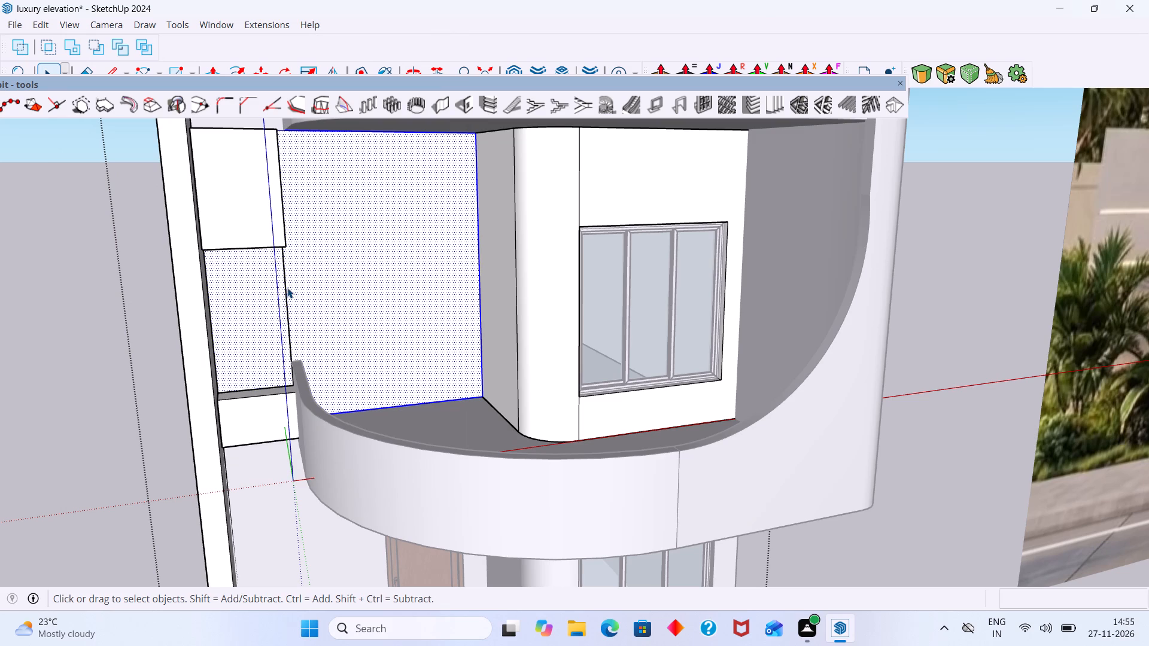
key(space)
Undo the earlier edits until the edge dividing the strip from the balcony back wall is removed.
key(ctrl+z)
key(ctrl+z)
key(ctrl+z)
key(ctrl+z)
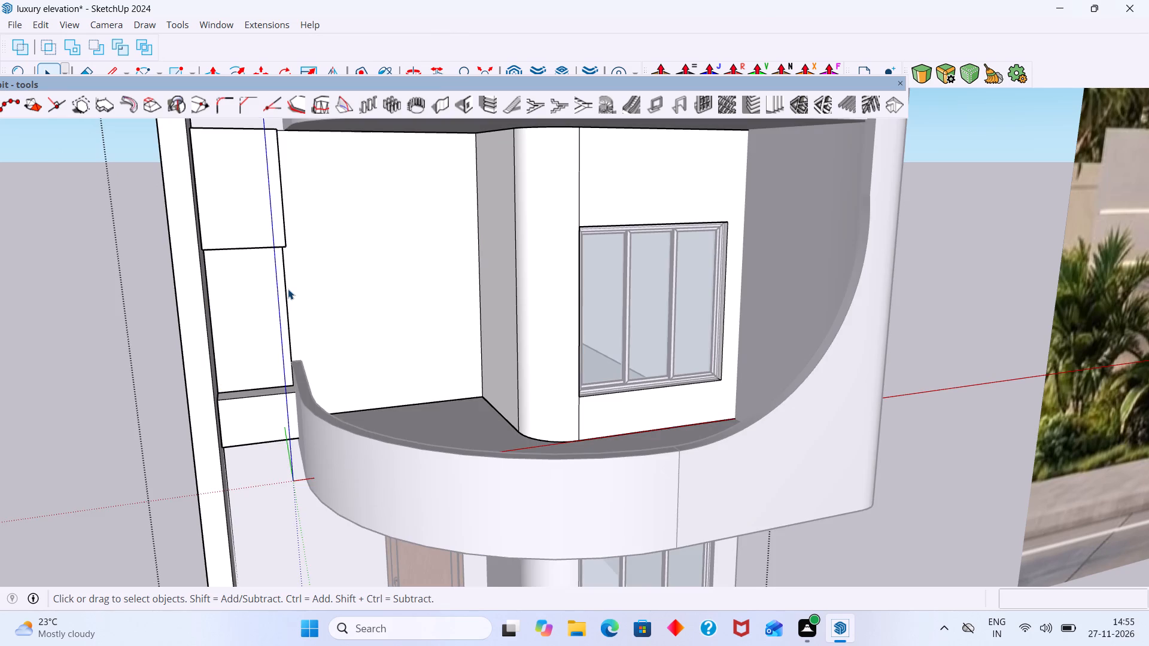
key(ctrl+z)
key(ctrl+z)
Draw a rectangle about 5' by 2' 5" on the balcony back wall, filling the strip between the upper and lower boxes beside the fin.
key(space)
click(259, 306)
scroll(259, 306, up, 2)
double_click(259, 306)
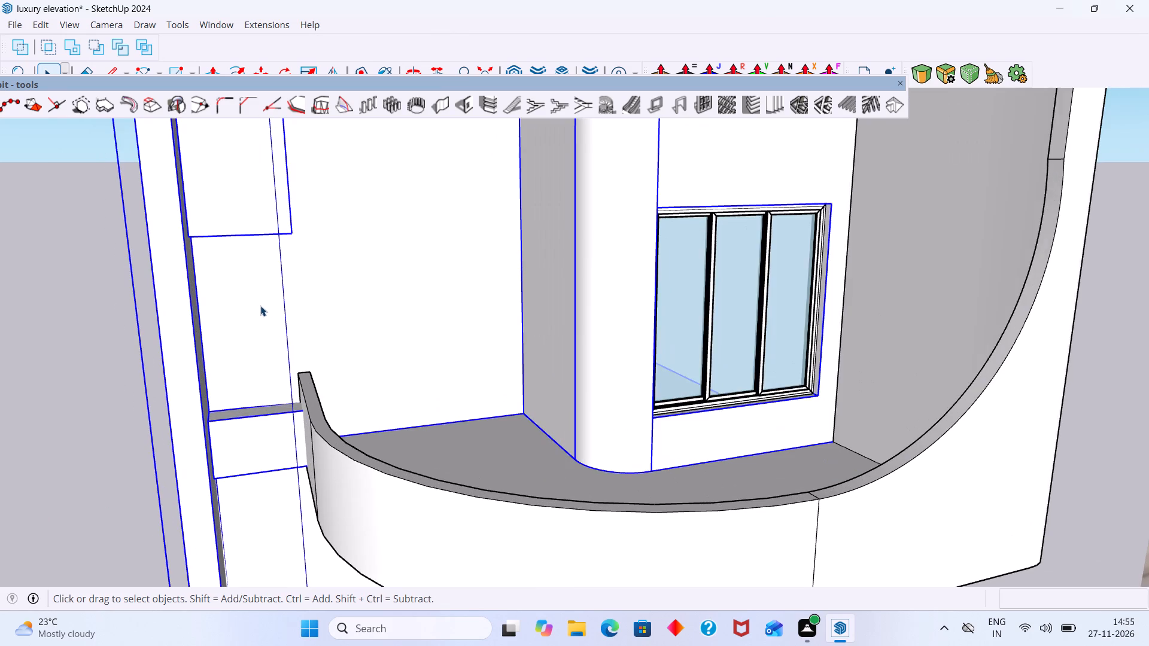
click(287, 327)
middle_drag(297, 312, 250, 253)
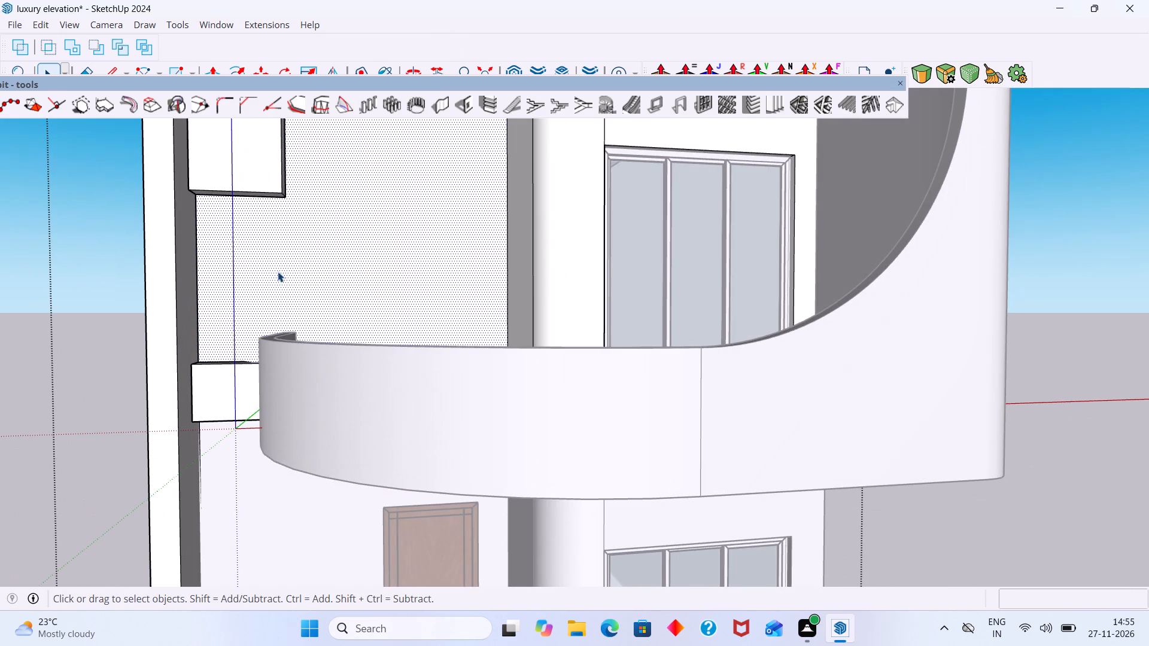
key(r)
scroll(206, 238, up, 12)
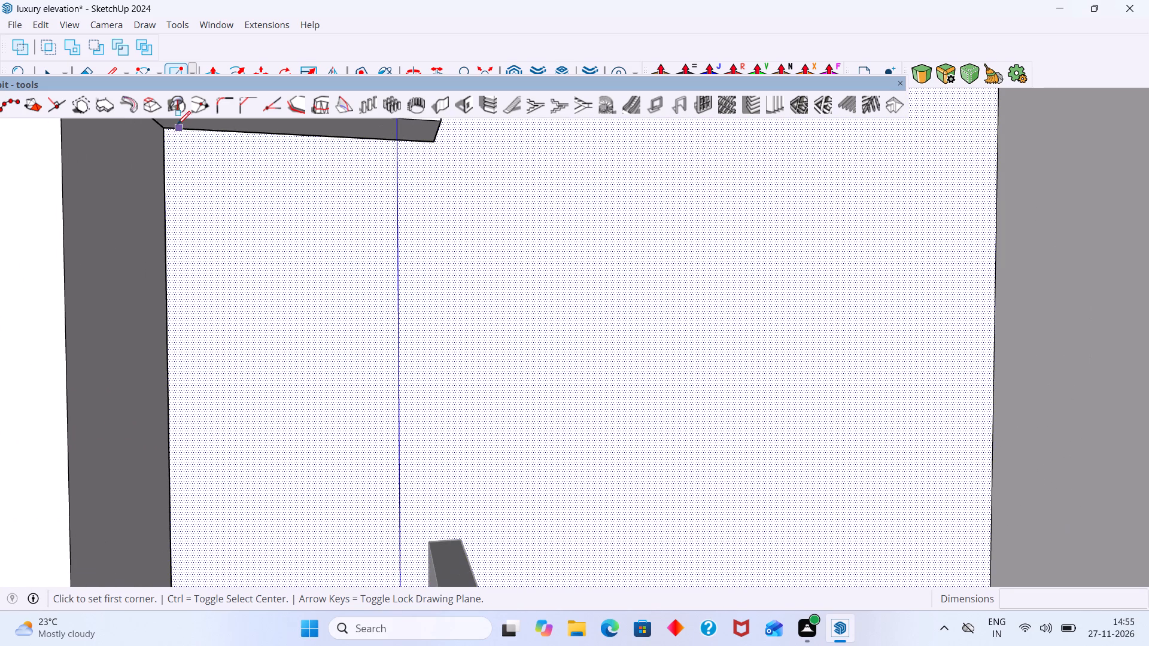
click(168, 127)
scroll(308, 321, down, 8)
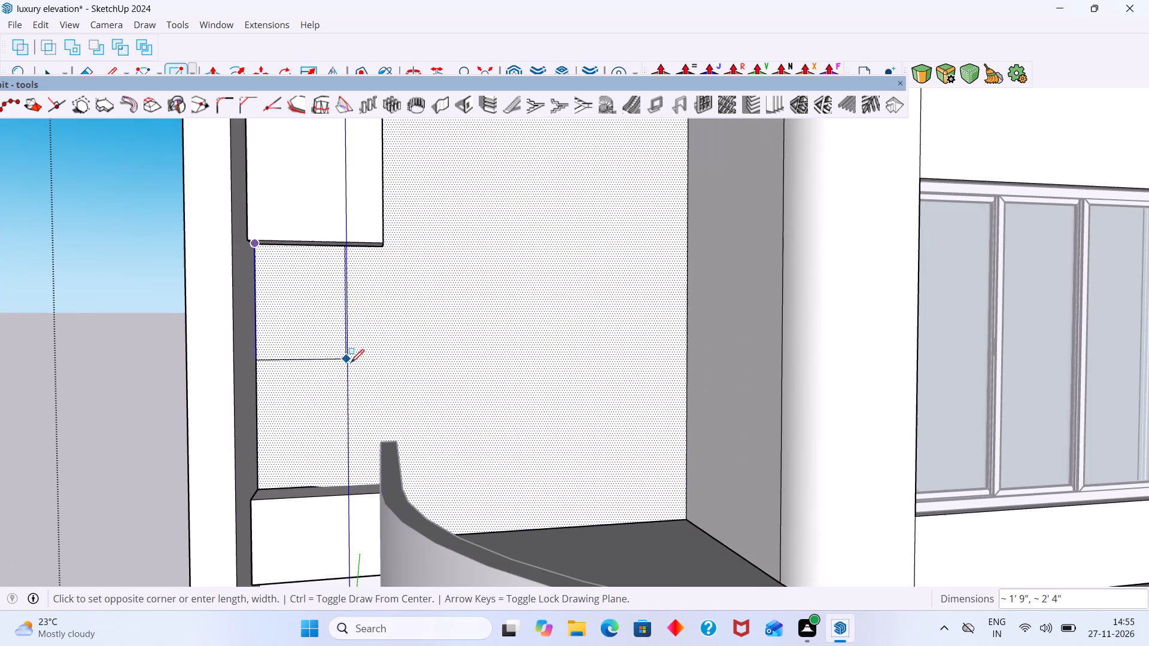
middle_drag(352, 420, 483, 502)
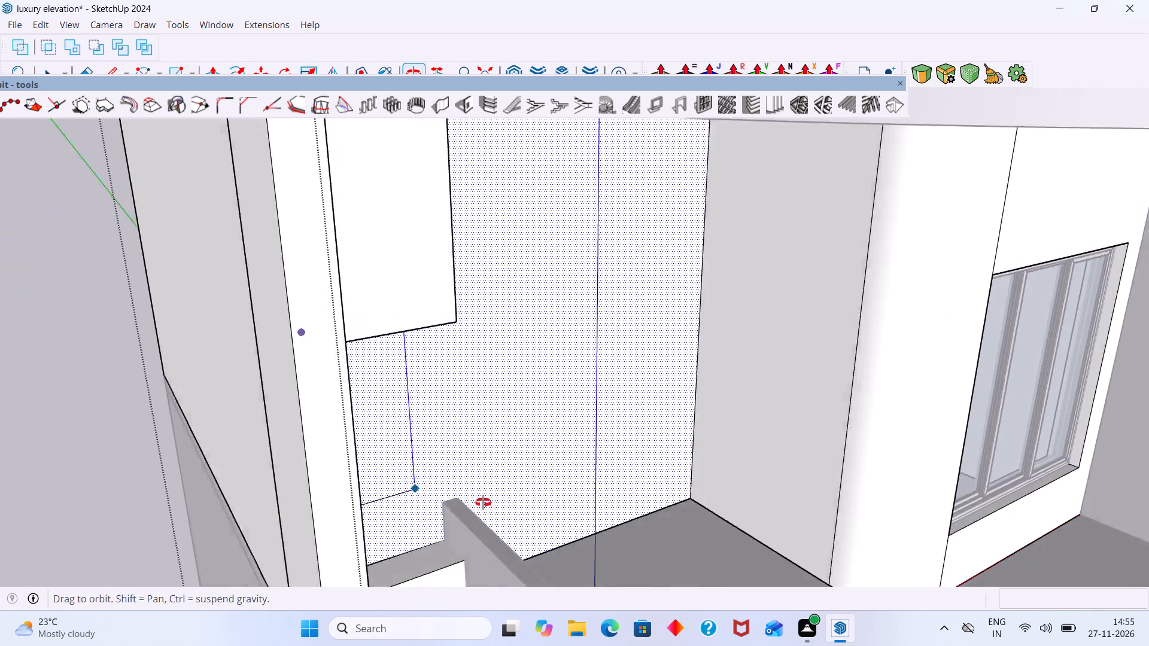
middle_drag(483, 502, 521, 494)
scroll(458, 540, up, 6)
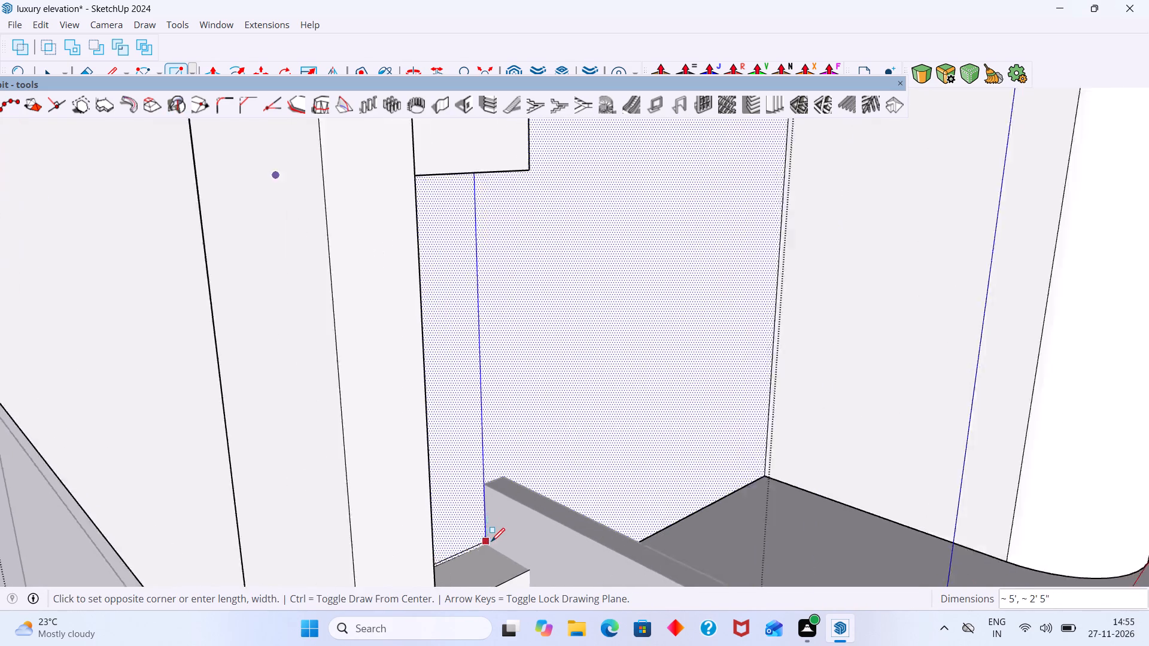
scroll(491, 541, up, 8)
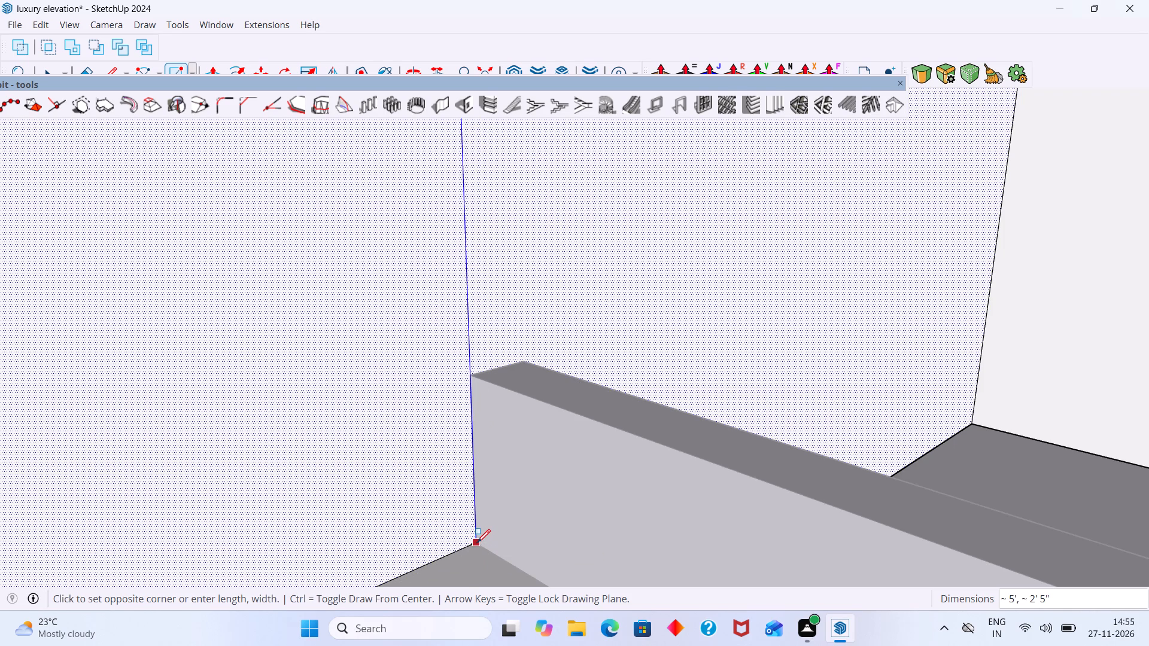
click(477, 543)
key(space)
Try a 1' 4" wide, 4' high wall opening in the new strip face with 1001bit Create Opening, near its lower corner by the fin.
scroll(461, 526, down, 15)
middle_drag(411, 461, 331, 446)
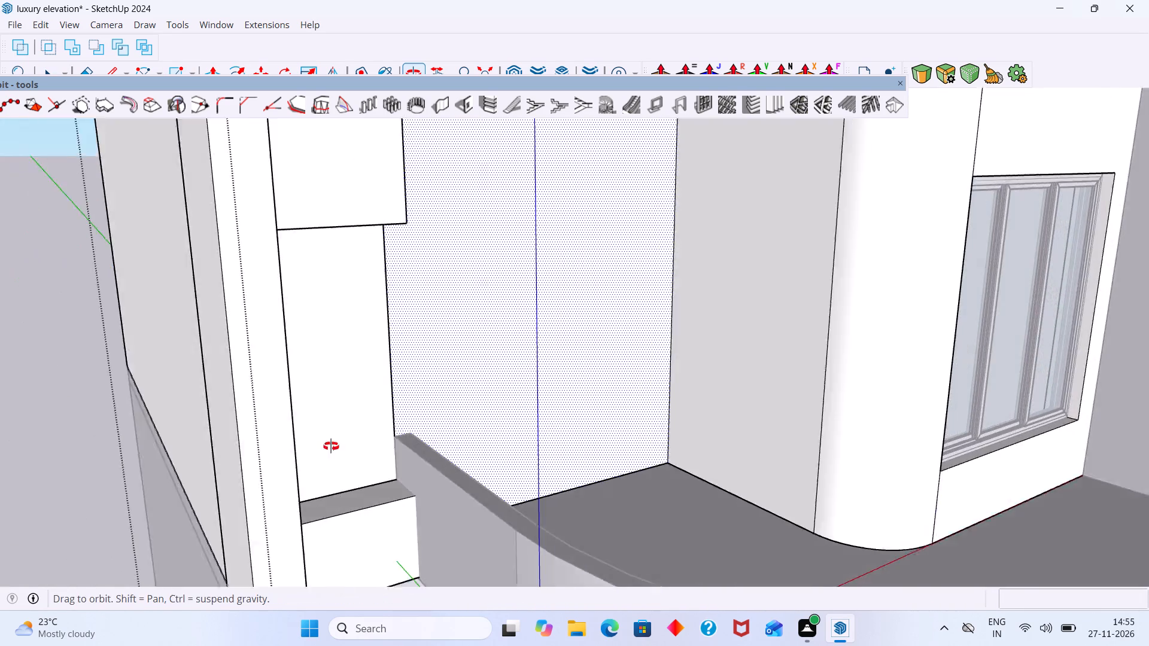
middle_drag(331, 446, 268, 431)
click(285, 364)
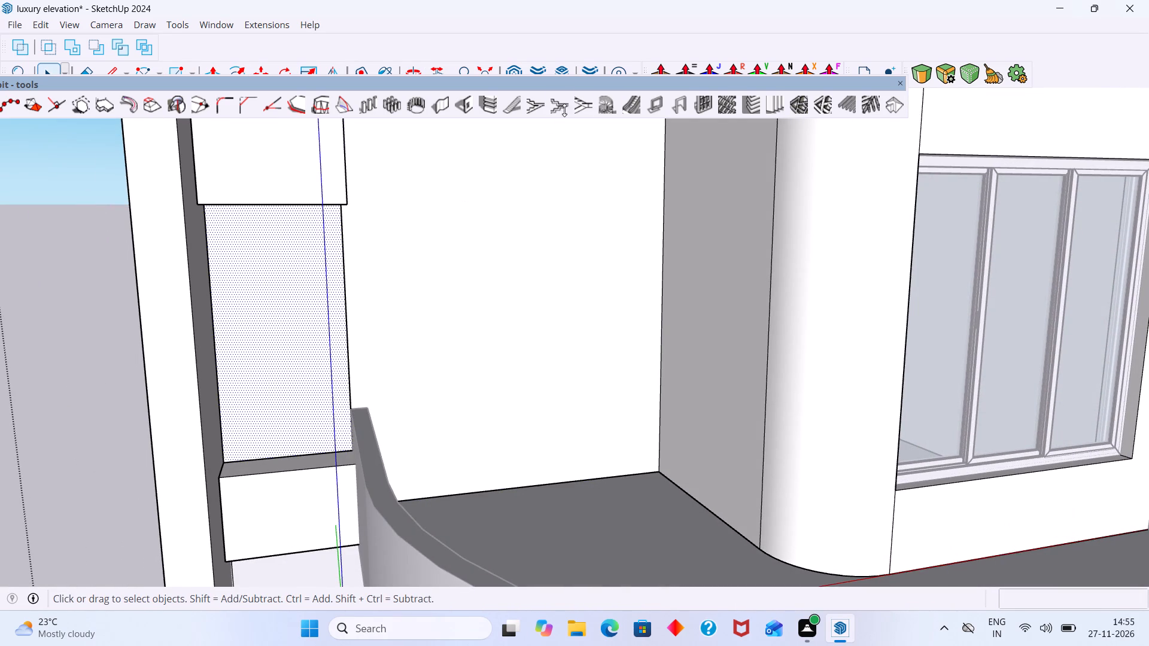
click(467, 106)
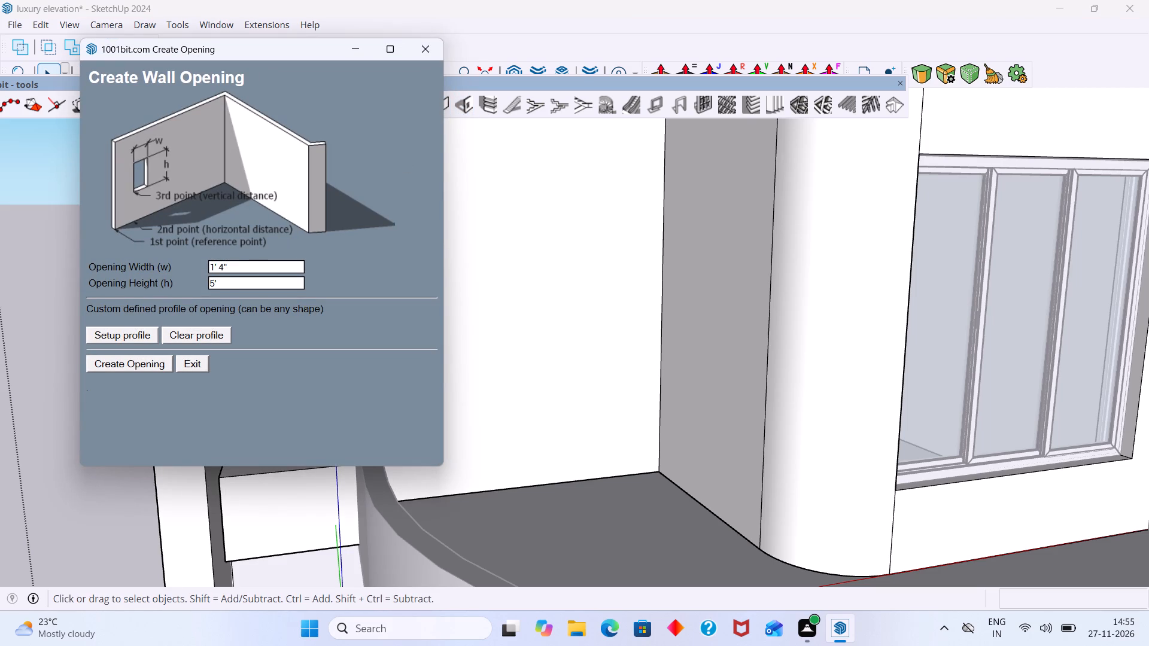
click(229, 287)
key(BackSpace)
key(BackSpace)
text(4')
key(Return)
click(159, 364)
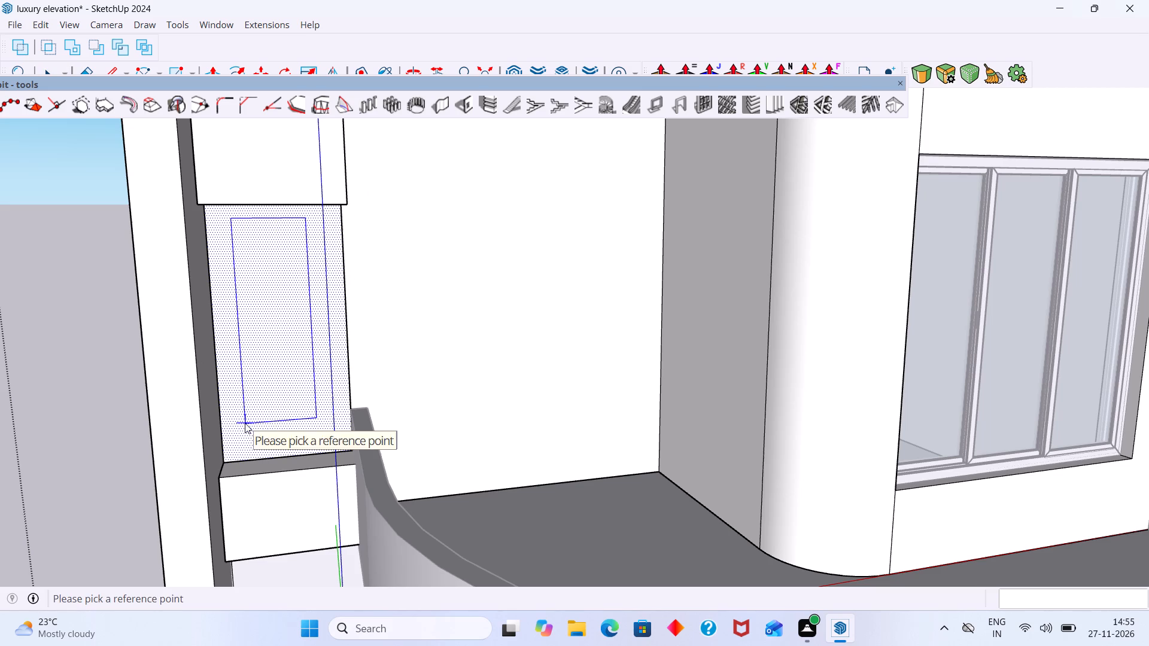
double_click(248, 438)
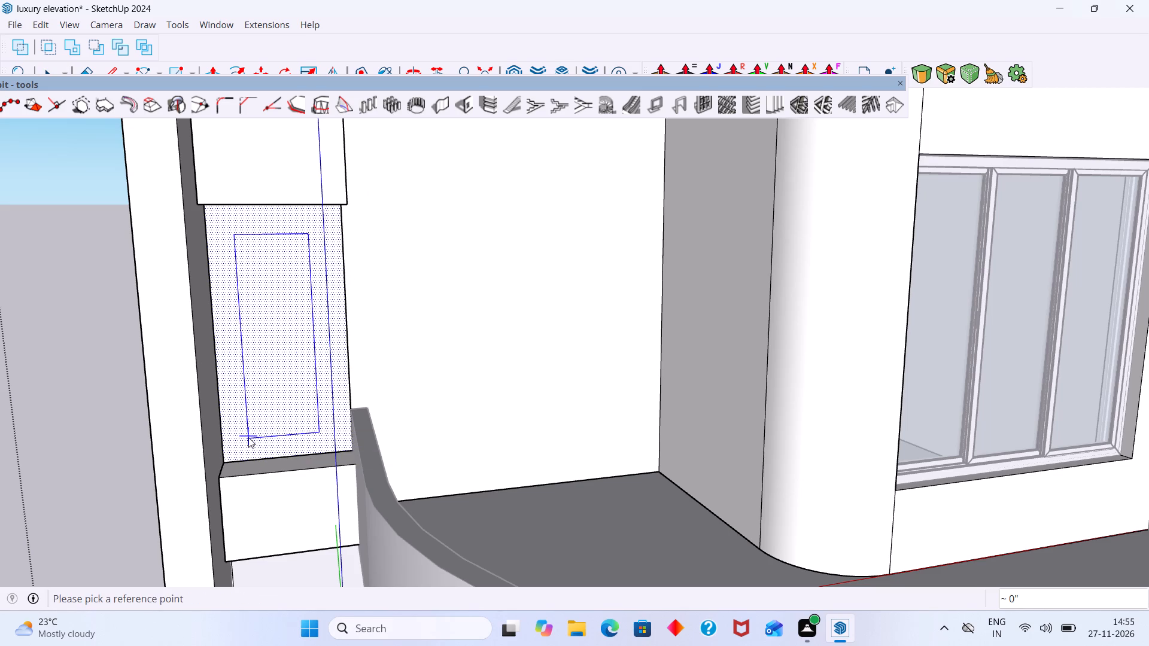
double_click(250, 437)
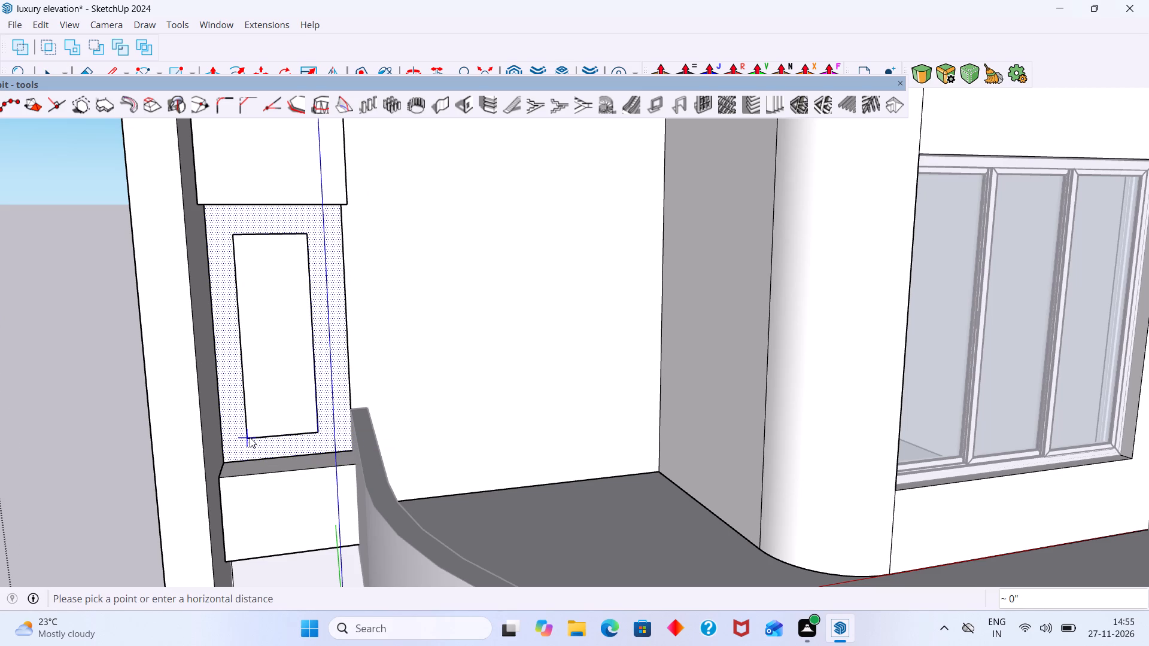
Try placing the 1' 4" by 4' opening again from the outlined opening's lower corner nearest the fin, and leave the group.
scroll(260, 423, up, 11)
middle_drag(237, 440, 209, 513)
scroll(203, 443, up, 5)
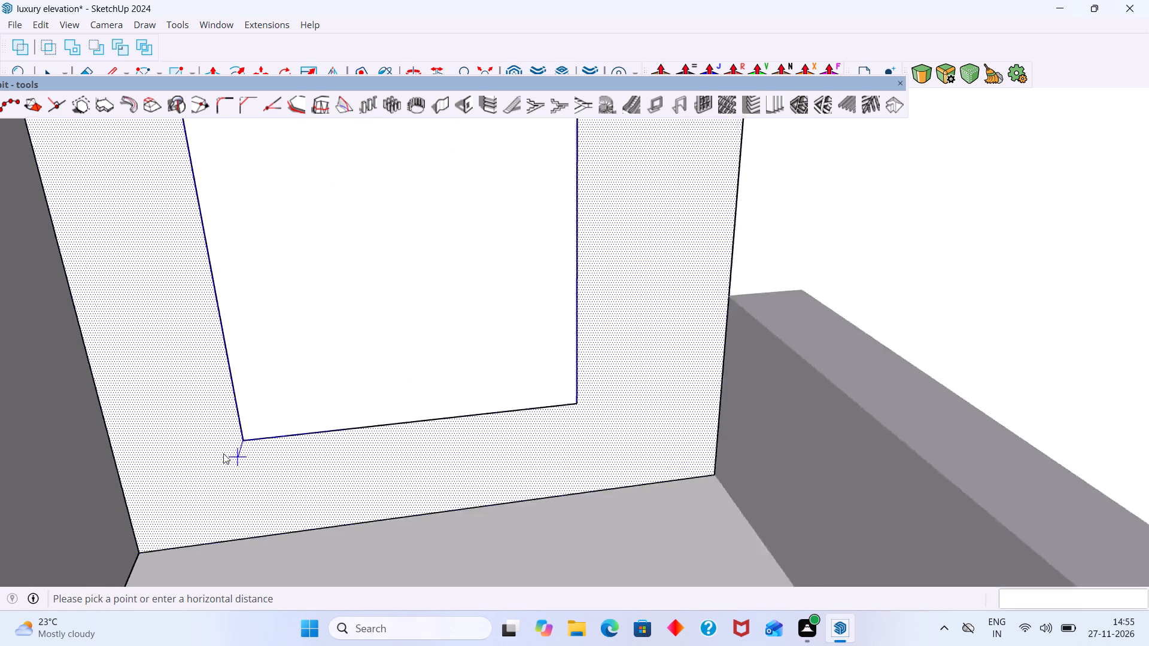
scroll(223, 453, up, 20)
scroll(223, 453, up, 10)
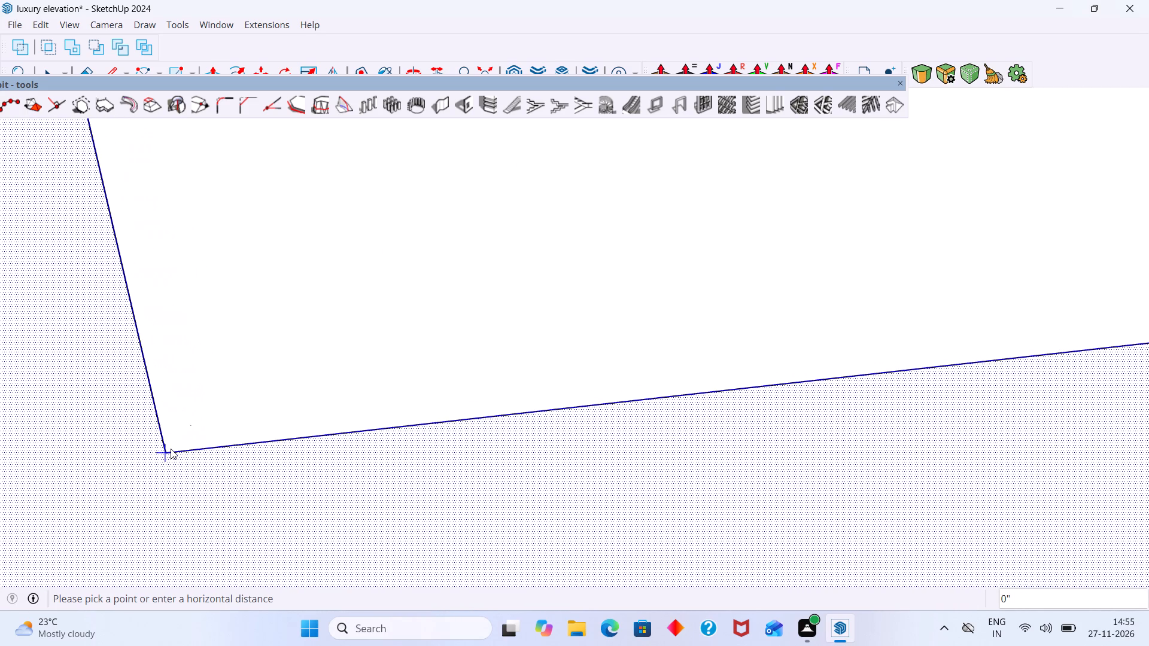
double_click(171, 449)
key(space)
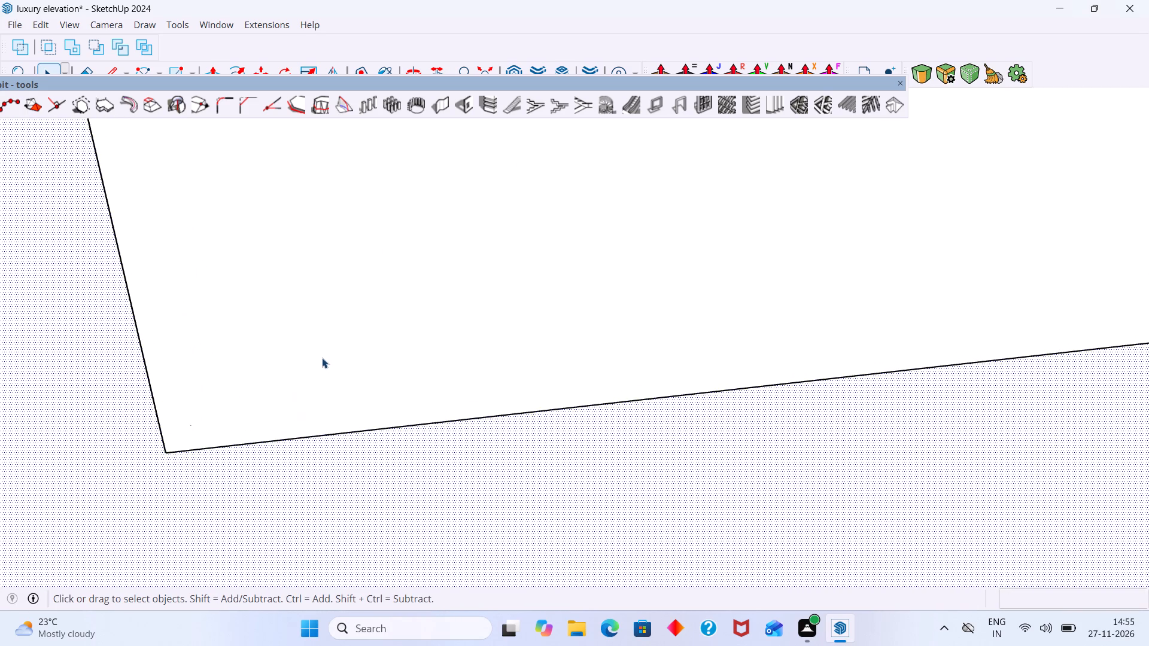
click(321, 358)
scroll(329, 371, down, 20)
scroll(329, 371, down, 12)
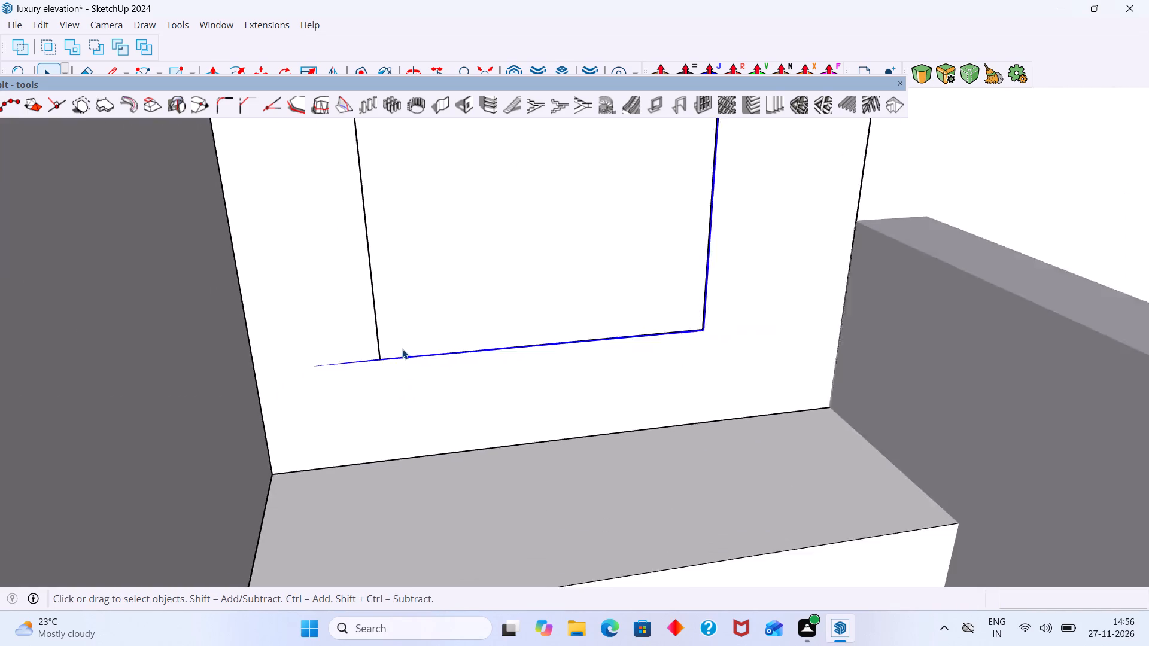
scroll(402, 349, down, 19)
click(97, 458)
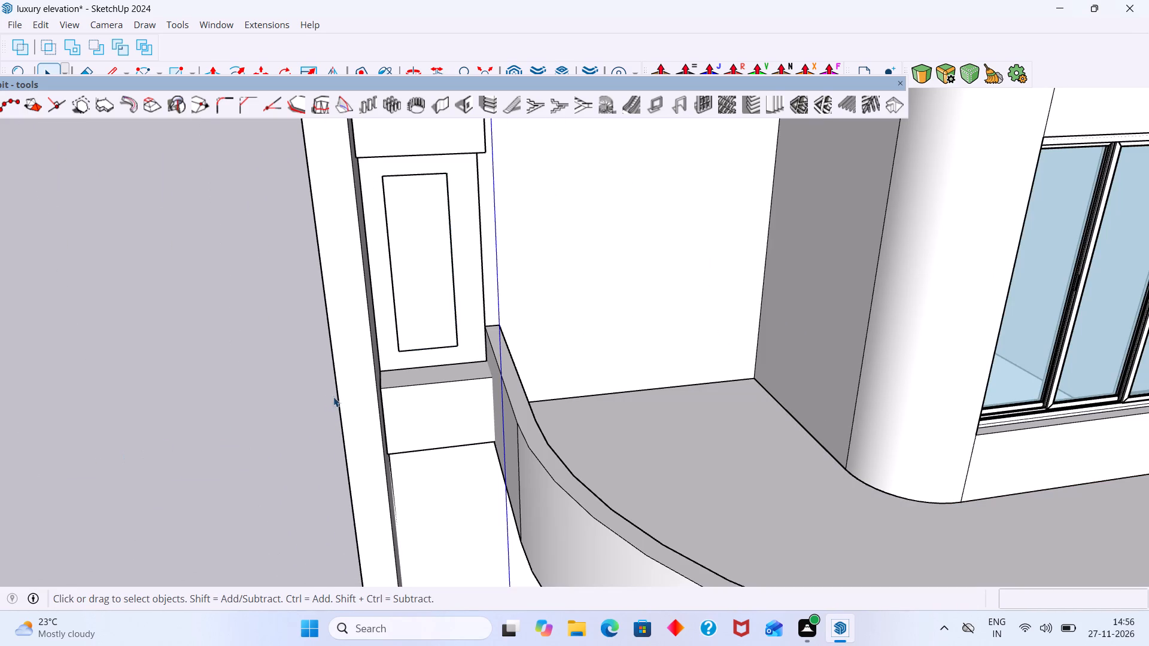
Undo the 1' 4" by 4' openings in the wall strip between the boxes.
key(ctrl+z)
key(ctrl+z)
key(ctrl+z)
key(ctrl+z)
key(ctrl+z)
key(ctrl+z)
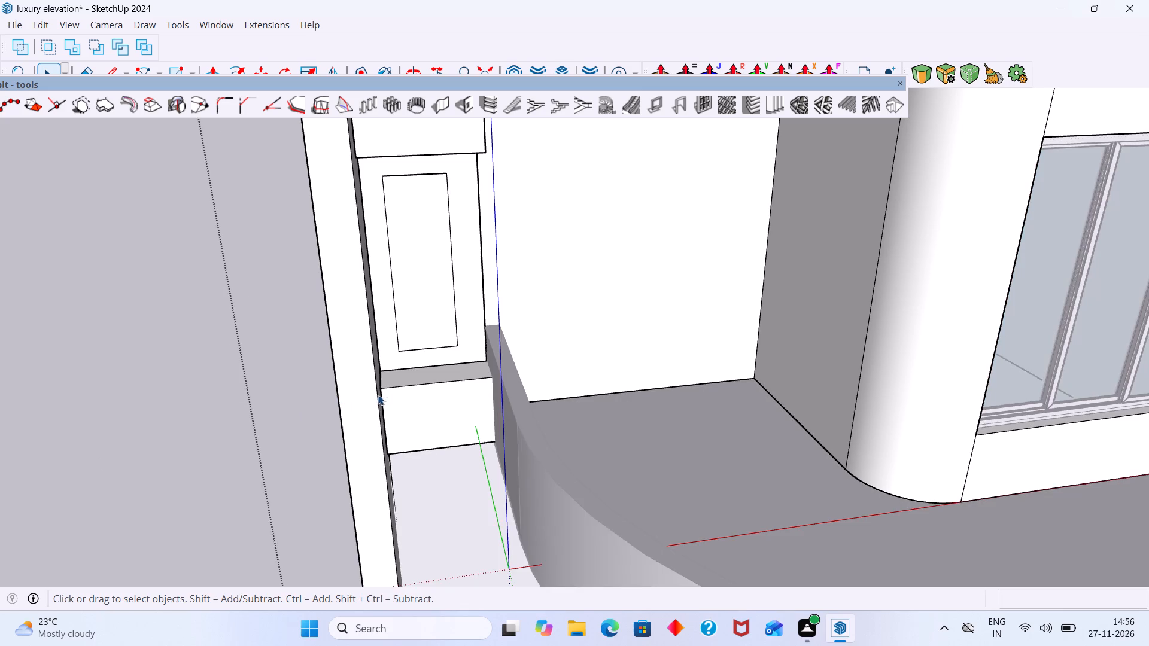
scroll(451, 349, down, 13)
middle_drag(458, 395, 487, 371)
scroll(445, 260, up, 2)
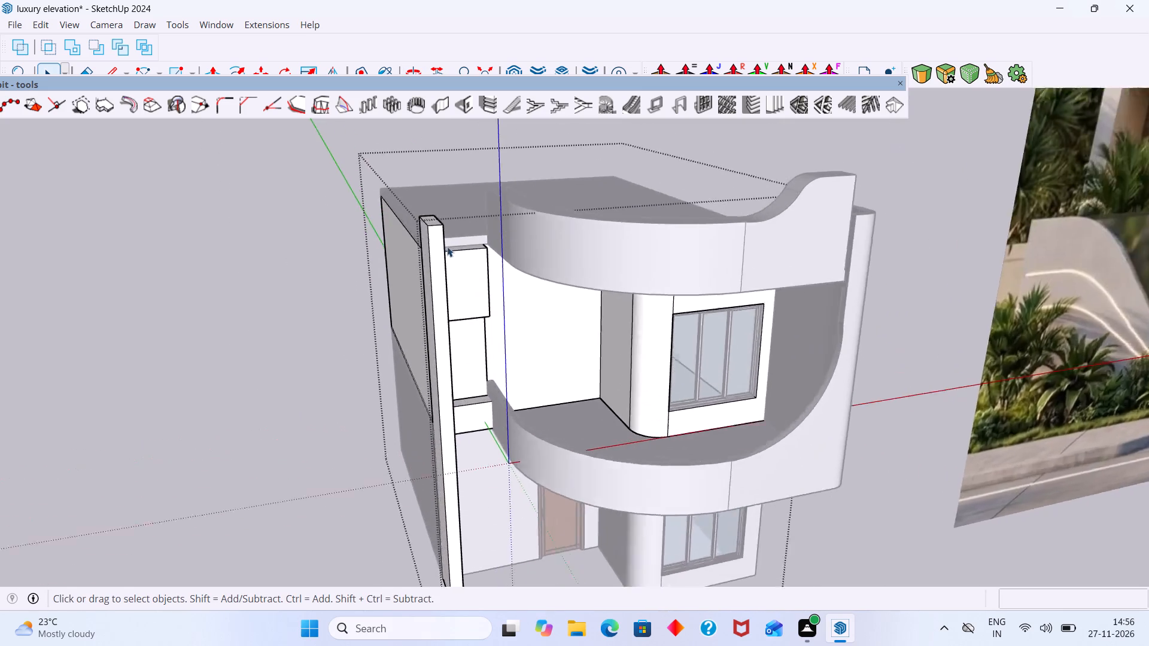
Examine the fin, the split boxes and the wall strip between them, comparing the front elevation with the reference image.
scroll(447, 246, up, 16)
middle_drag(460, 248, 527, 237)
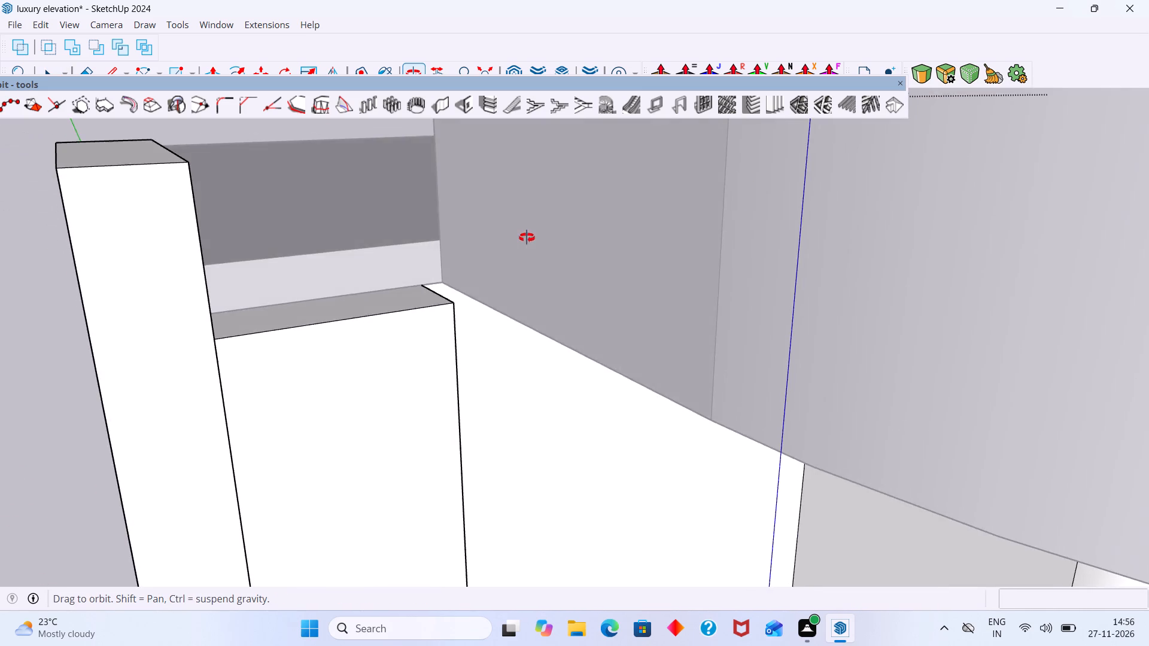
middle_drag(527, 237, 526, 237)
scroll(496, 274, down, 15)
scroll(519, 401, up, 2)
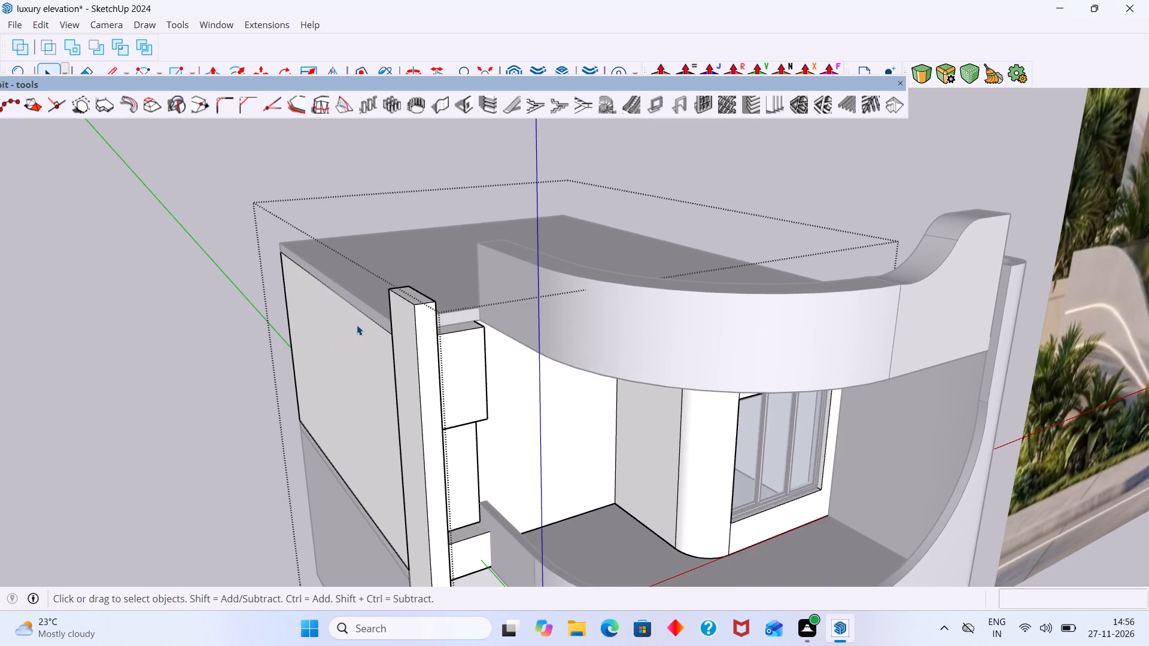
scroll(359, 320, up, 3)
click(357, 336)
scroll(497, 366, down, 6)
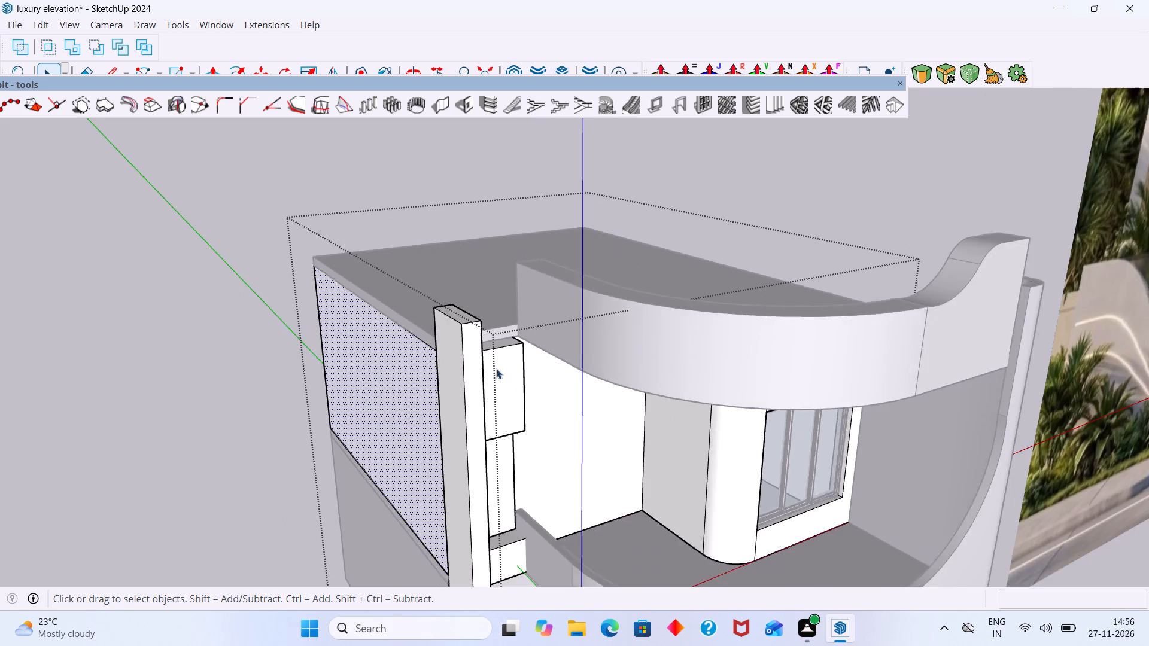
scroll(496, 368, down, 1)
drag(190, 436, 197, 441)
scroll(417, 392, up, 4)
click(26, 444)
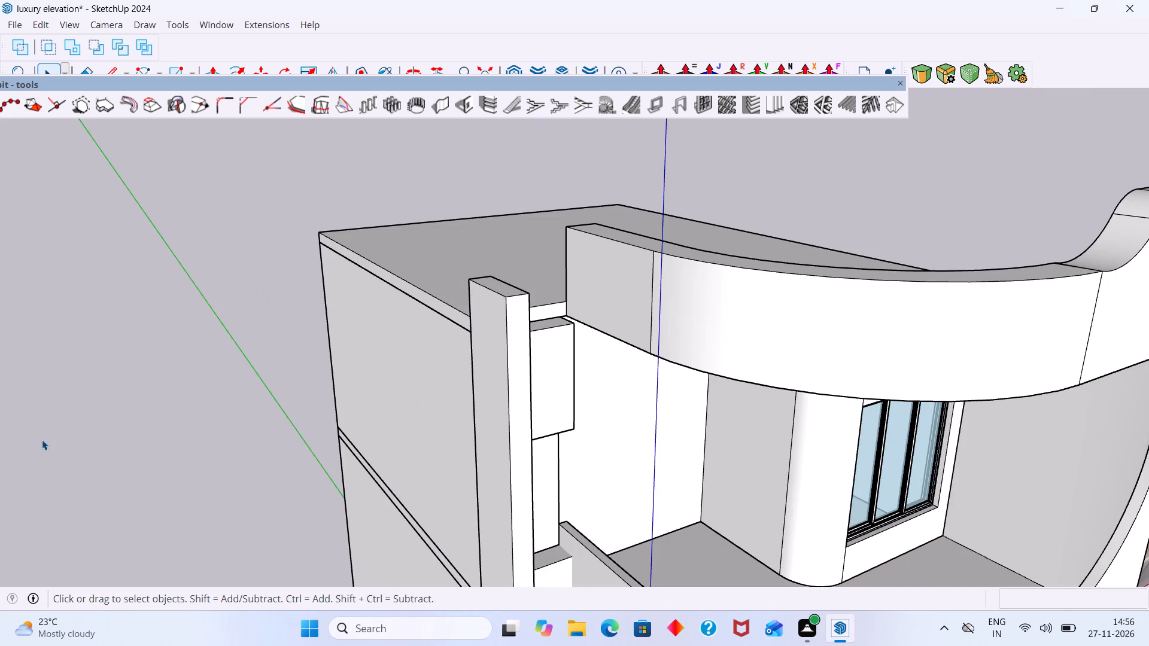
click(383, 428)
double_click(442, 434)
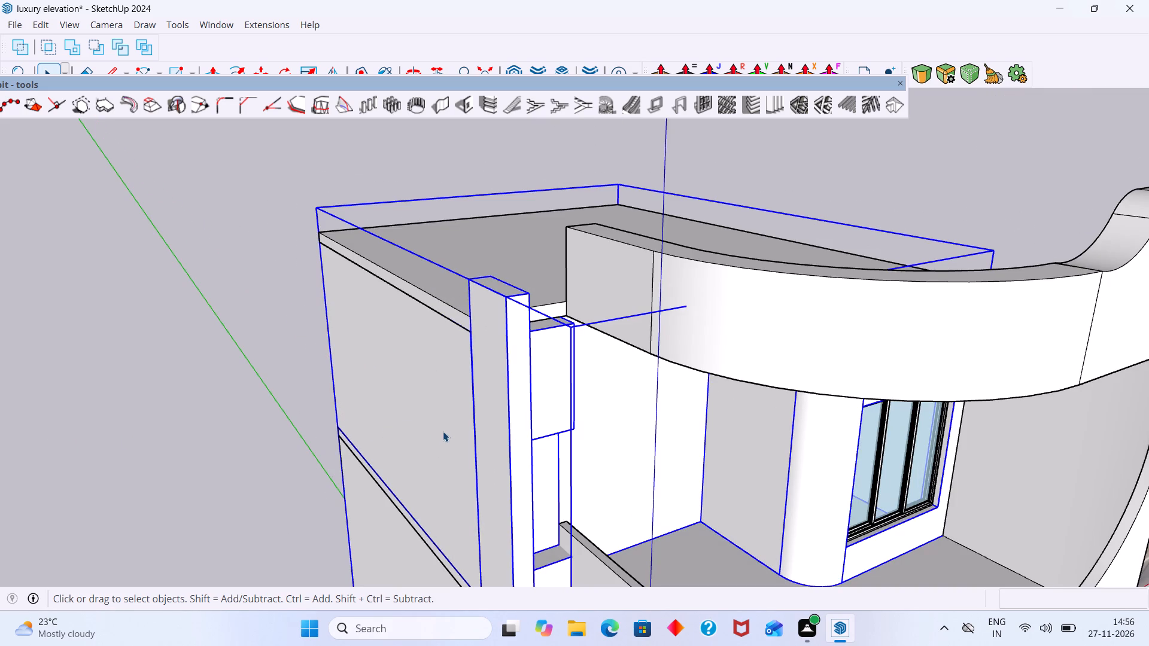
click(452, 435)
scroll(457, 419, up, 1)
scroll(458, 419, down, 13)
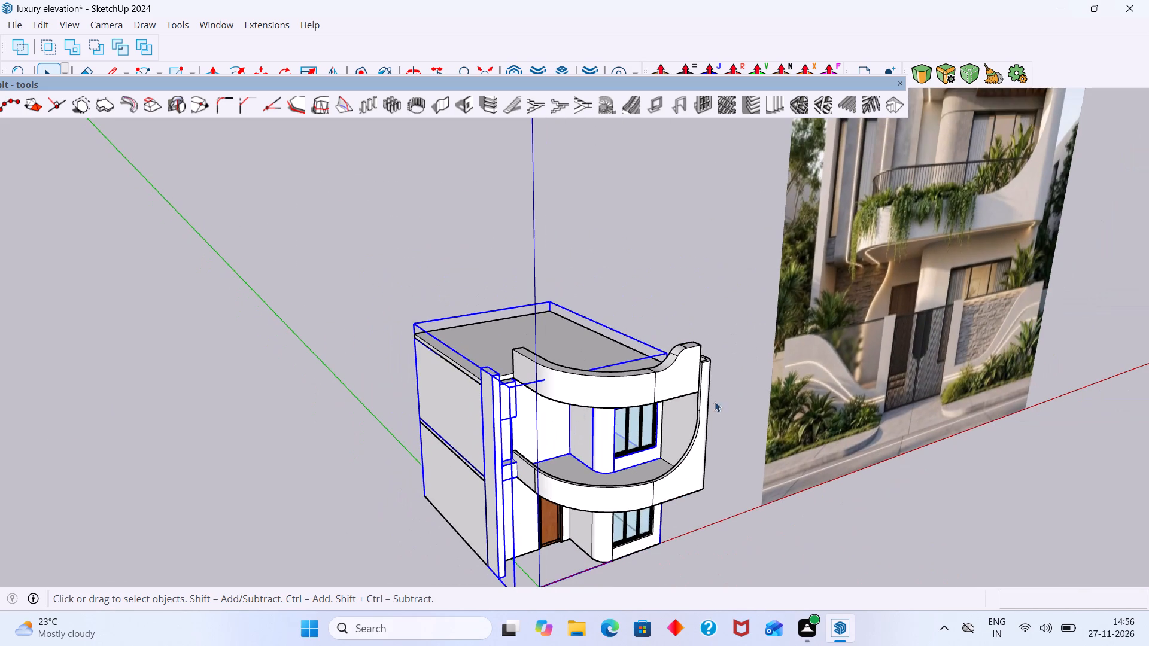
click(712, 467)
middle_drag(689, 447, 479, 319)
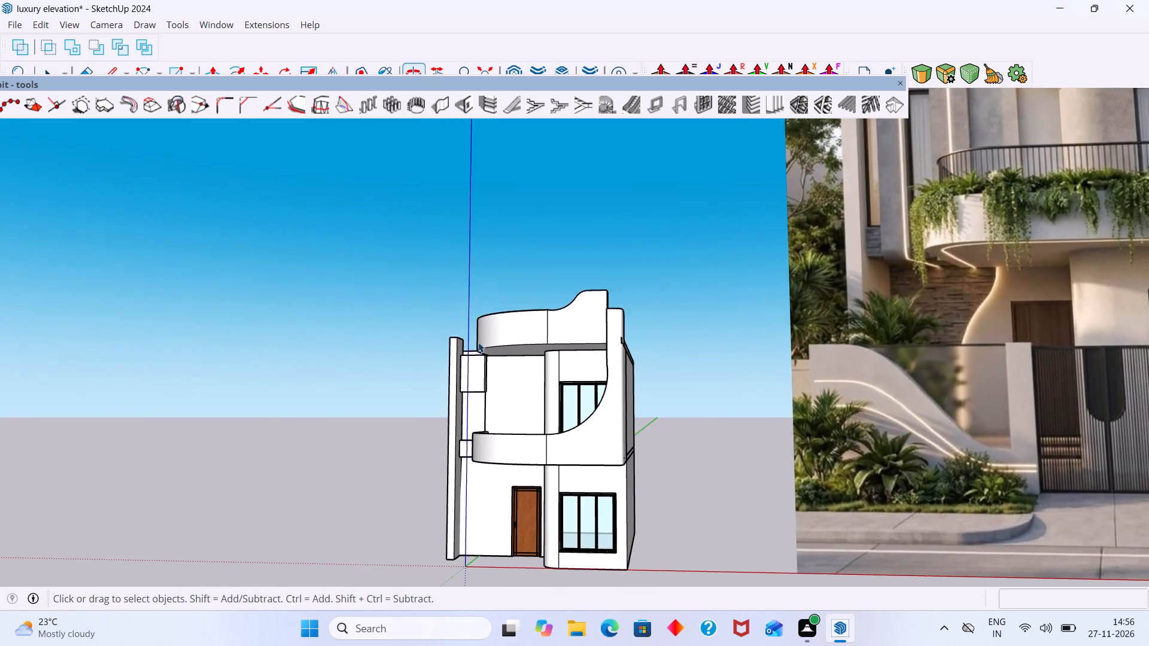
scroll(494, 423, up, 6)
scroll(484, 415, down, 14)
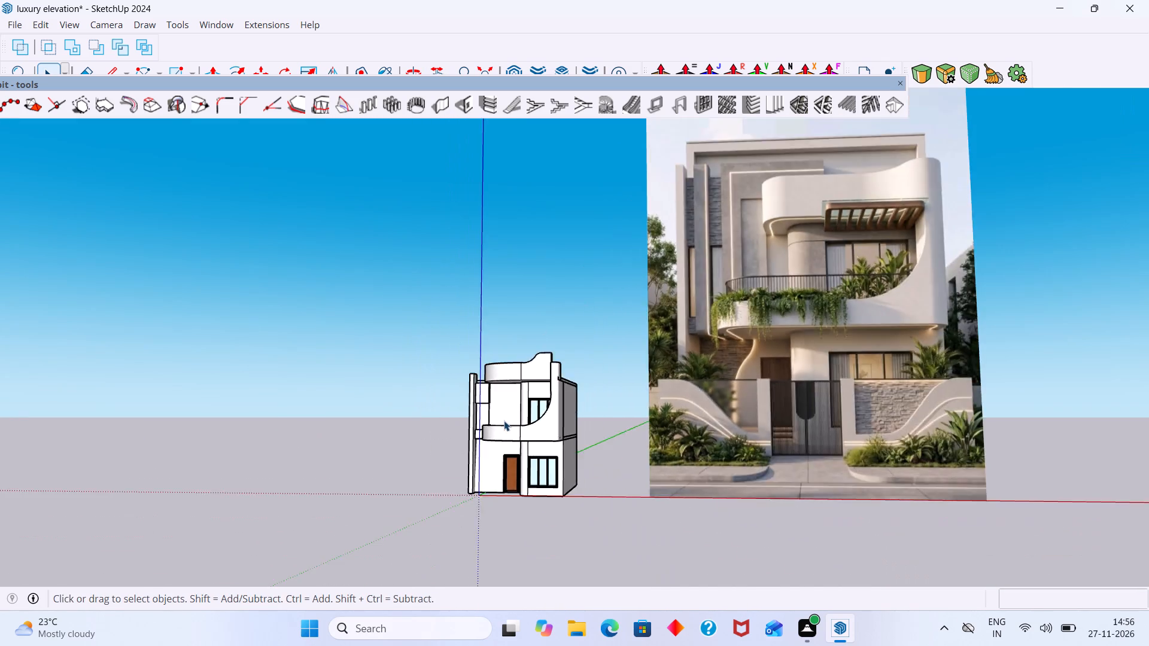
scroll(504, 420, down, 3)
middle_drag(498, 432, 549, 468)
scroll(491, 431, up, 8)
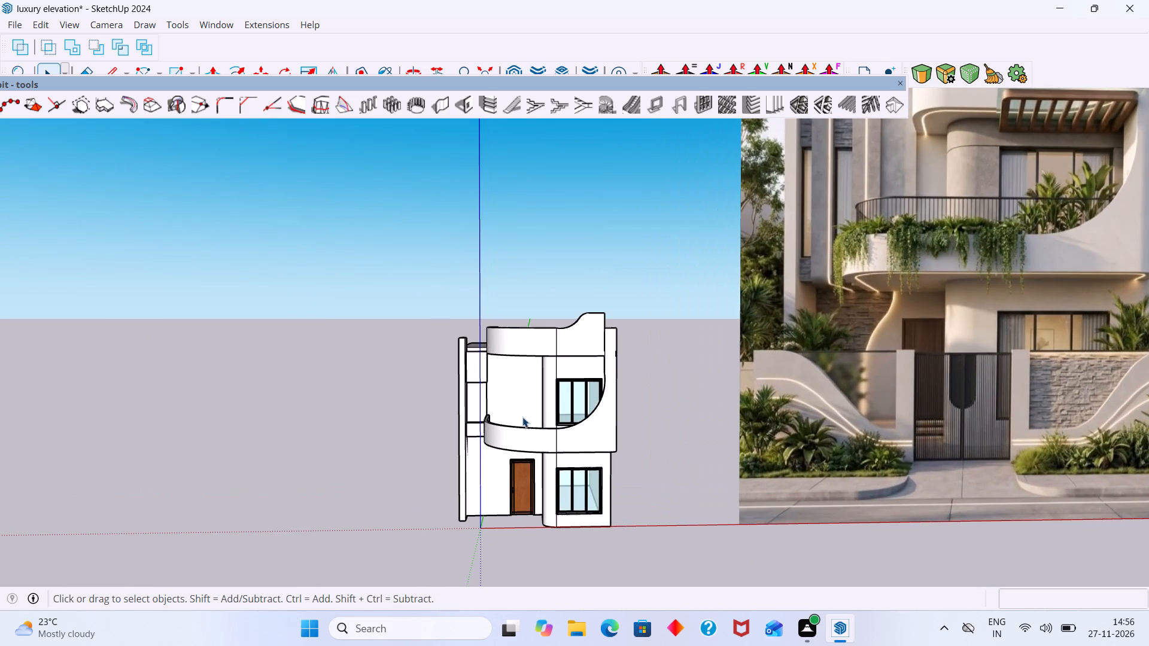
Undo the rectangle drawn on the balcony wall strip between the upper and lower boxes, and leave the group.
key(ctrl+z)
key(ctrl+z)
key(ctrl+z)
key(z)
key(ctrl+z)
key(ctrl+z)
key(ctrl+z)
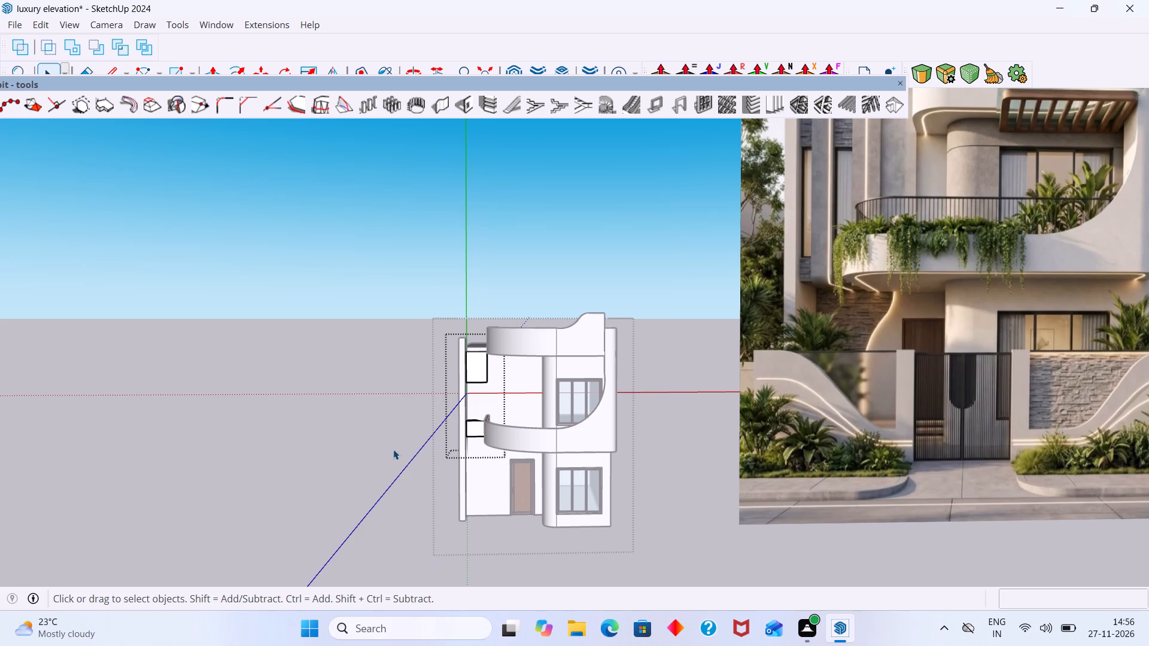
click(393, 449)
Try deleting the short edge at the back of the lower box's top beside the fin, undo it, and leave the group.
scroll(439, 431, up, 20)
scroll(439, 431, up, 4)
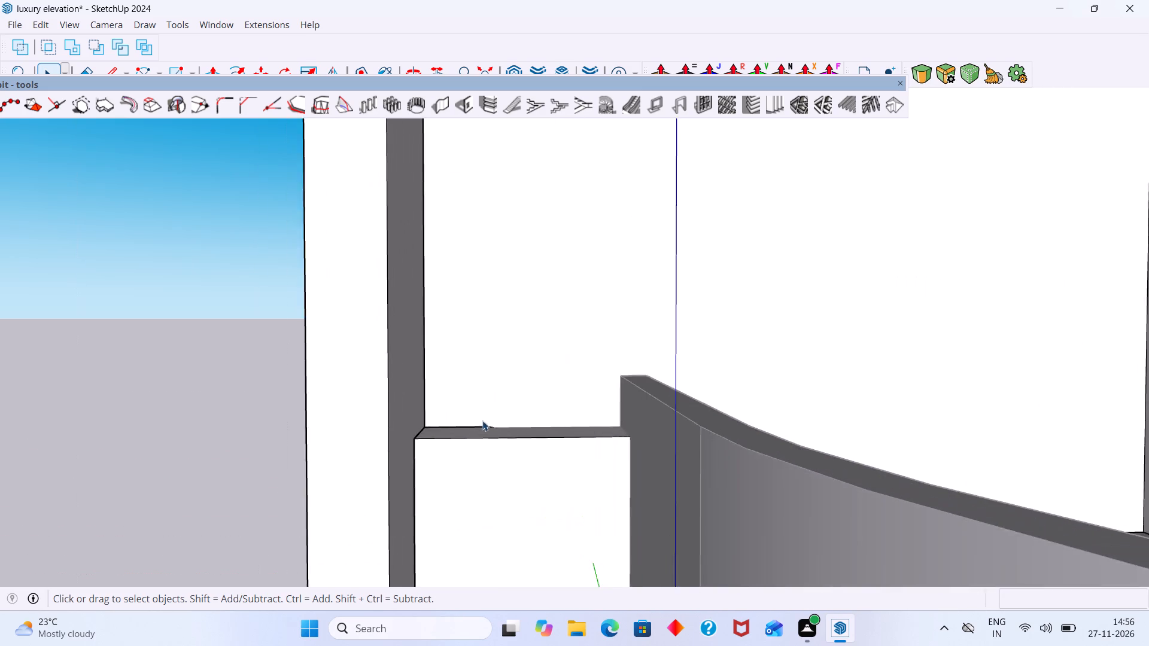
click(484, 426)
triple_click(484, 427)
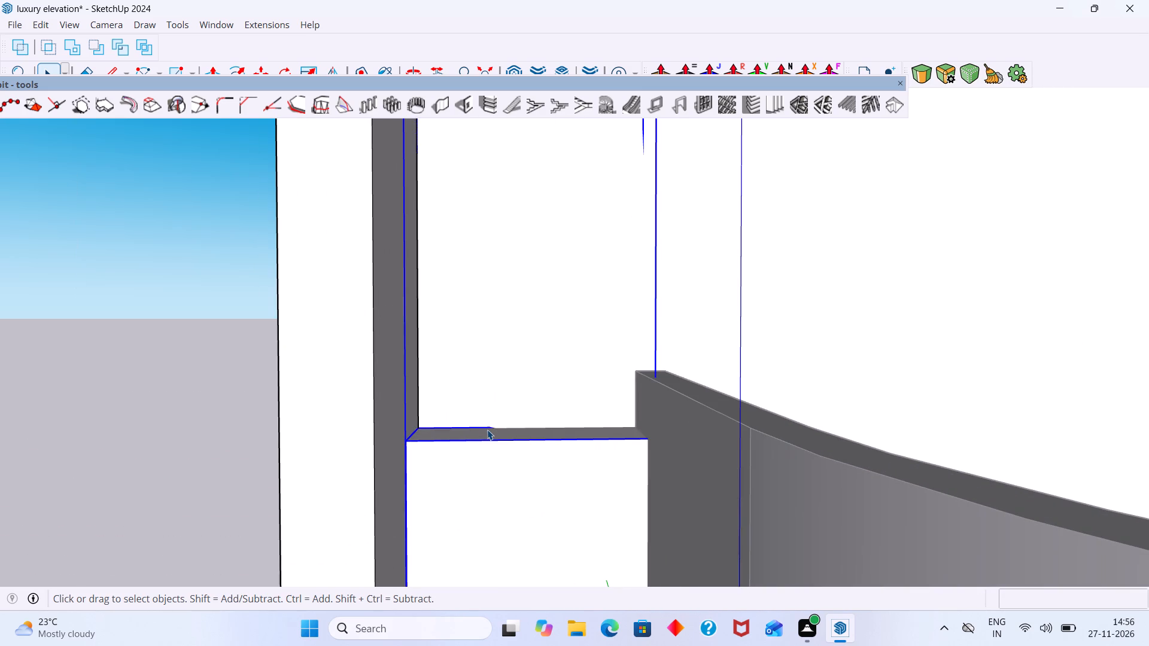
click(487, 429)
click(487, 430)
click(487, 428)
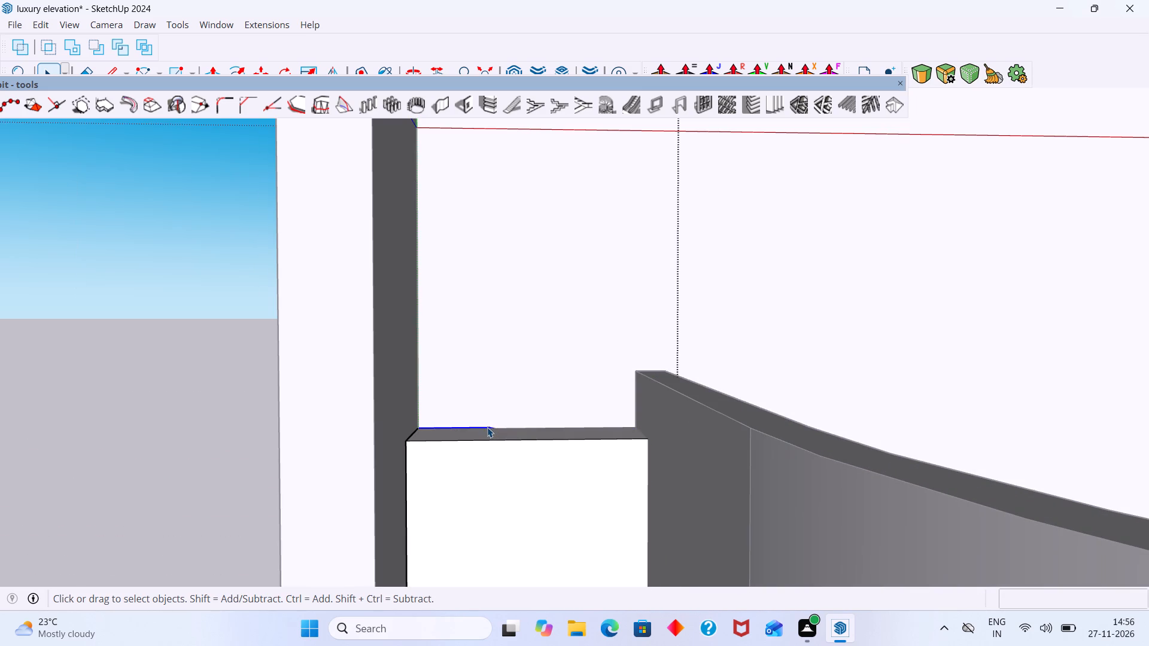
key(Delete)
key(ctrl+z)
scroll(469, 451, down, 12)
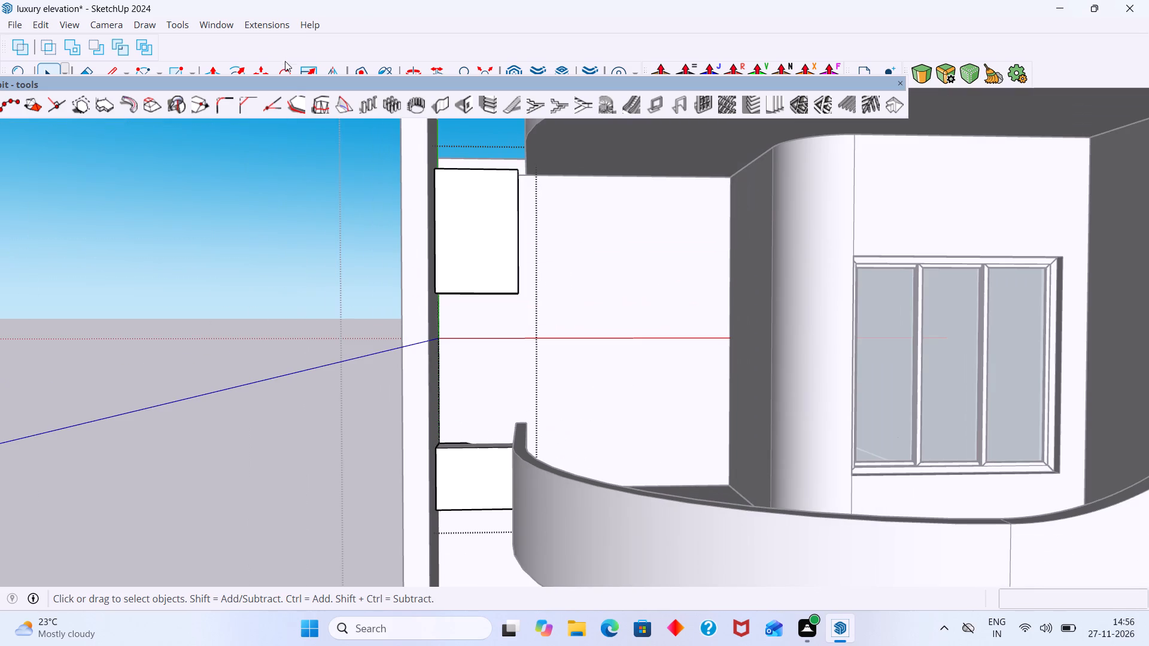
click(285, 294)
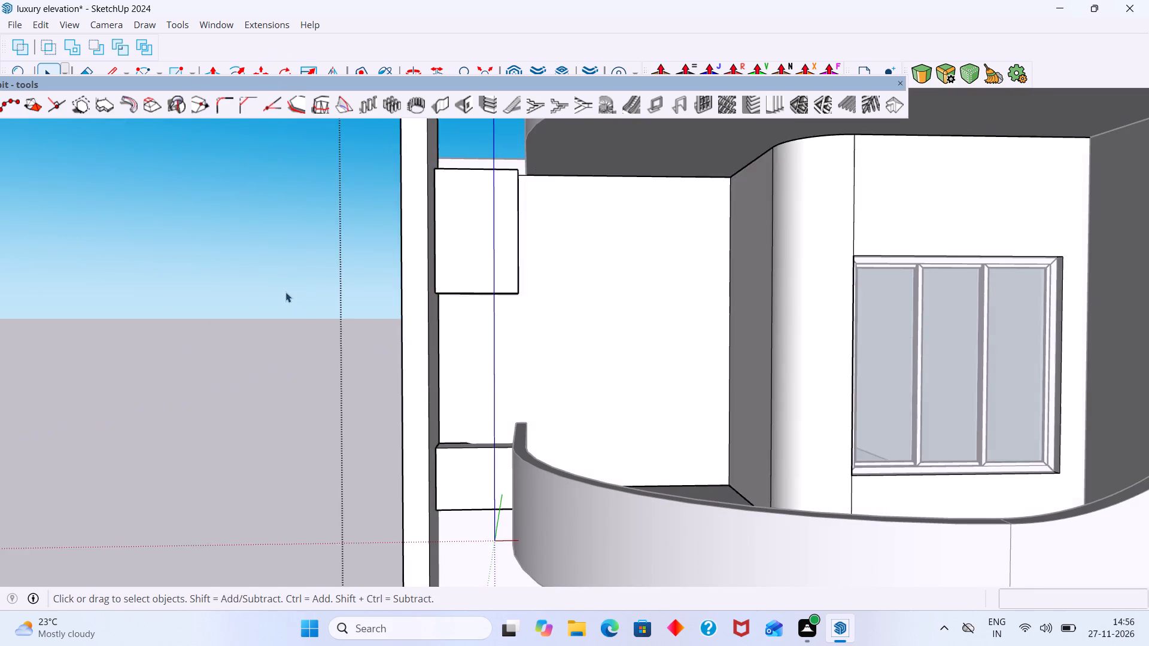
Examine the upper and lower boxes beside the fin from the front and above, against the reference image.
scroll(305, 288, down, 15)
middle_drag(449, 266, 528, 307)
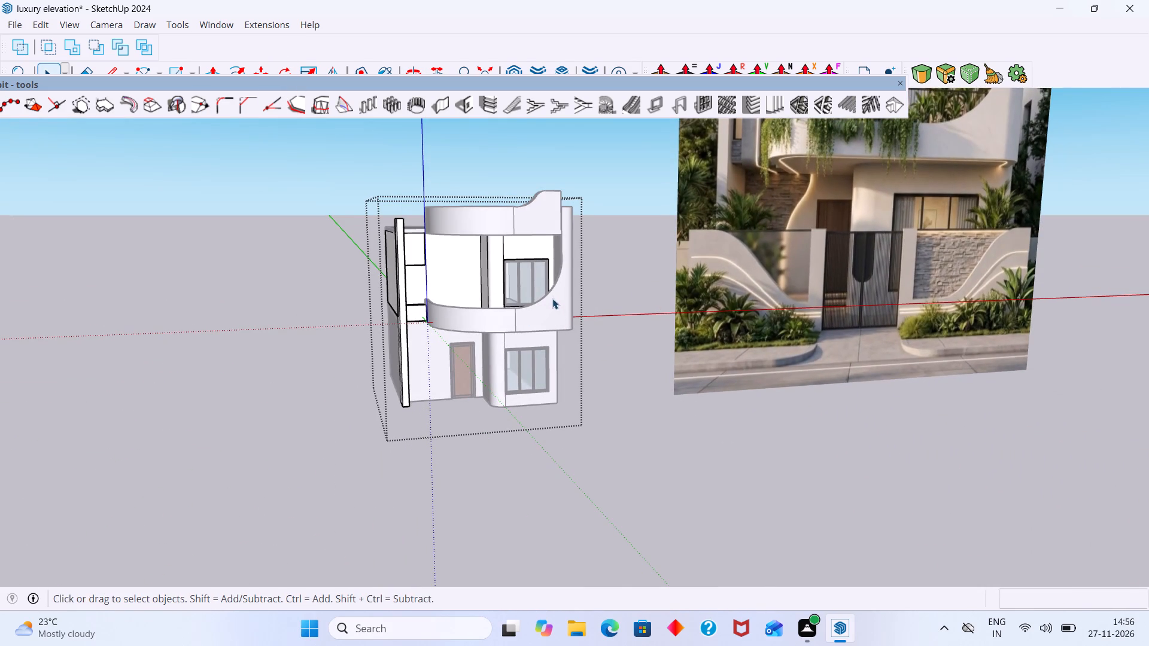
shift+middle_drag(519, 284, 461, 403)
scroll(497, 376, down, 5)
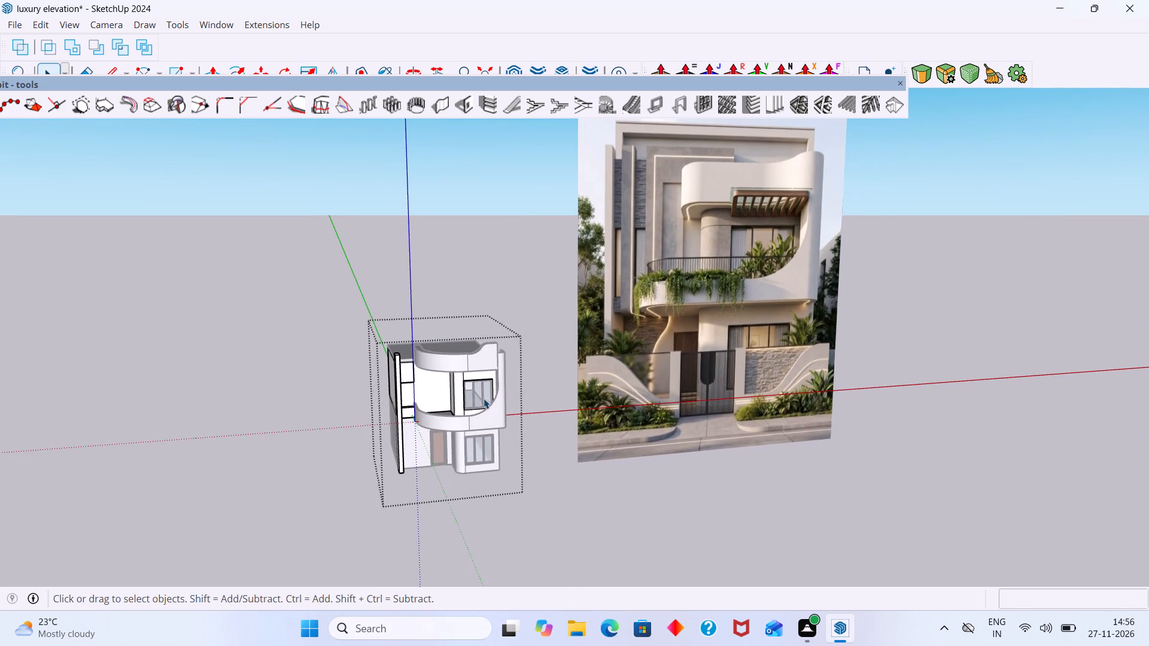
shift+middle_drag(481, 397, 444, 401)
scroll(393, 397, up, 12)
middle_drag(353, 362, 320, 358)
scroll(321, 330, up, 18)
click(361, 304)
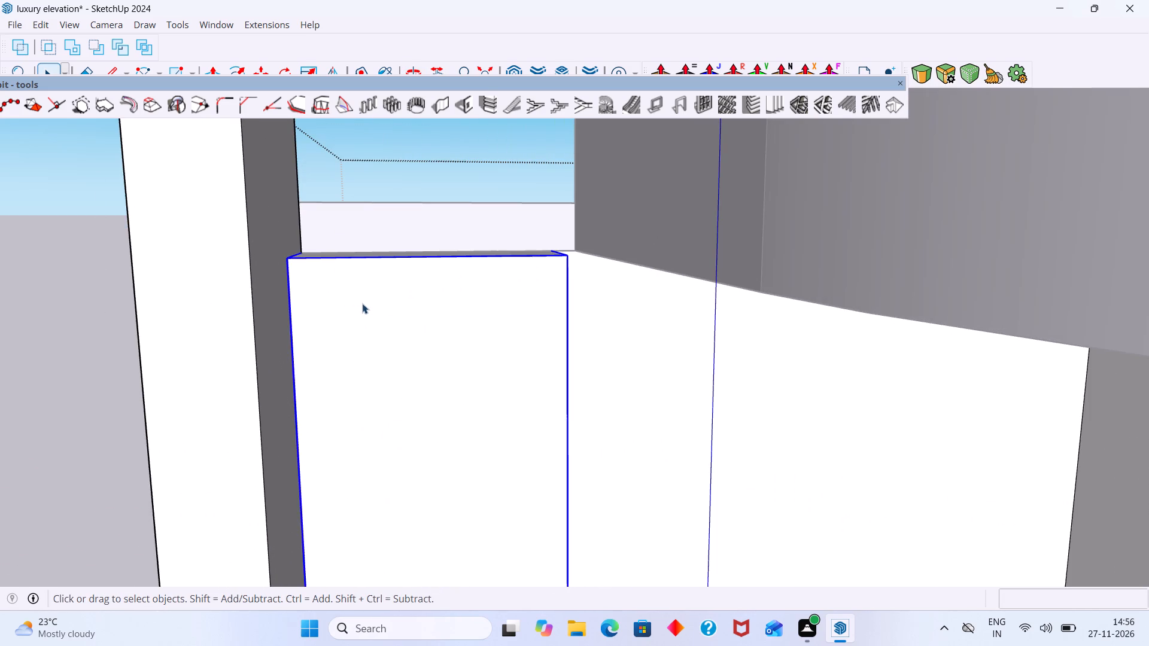
scroll(373, 313, down, 12)
middle_drag(394, 322, 397, 388)
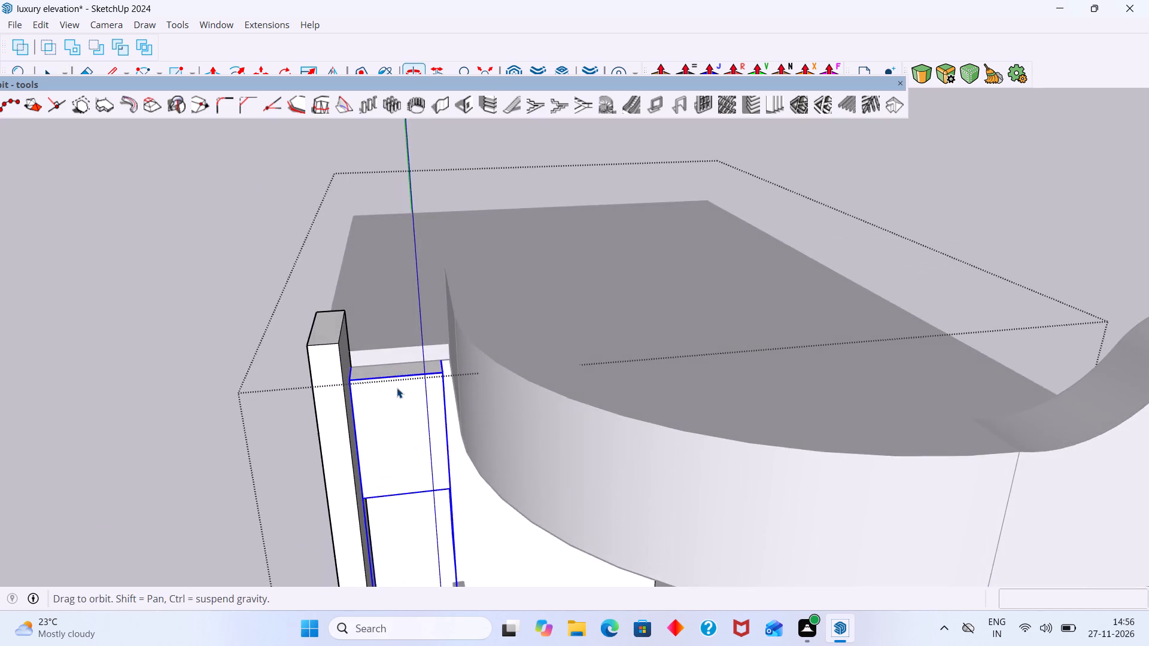
middle_drag(397, 388, 397, 391)
scroll(396, 379, up, 8)
scroll(396, 369, down, 14)
middle_drag(422, 371, 414, 277)
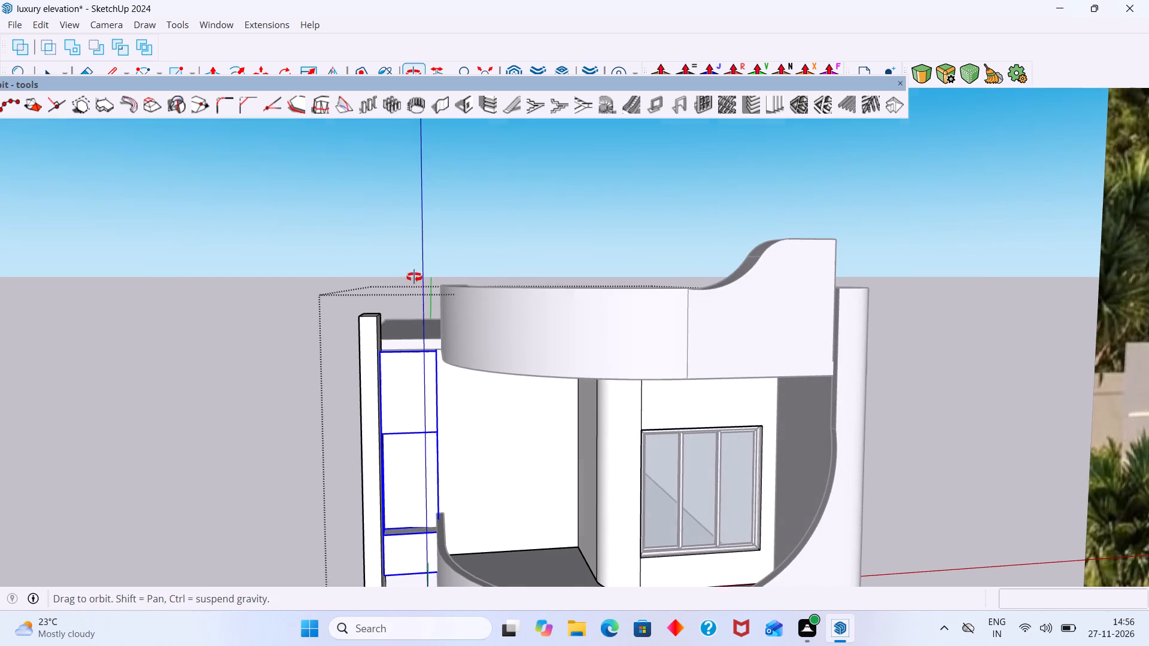
middle_drag(414, 277, 414, 276)
key(ctrl+z)
key(ctrl+z)
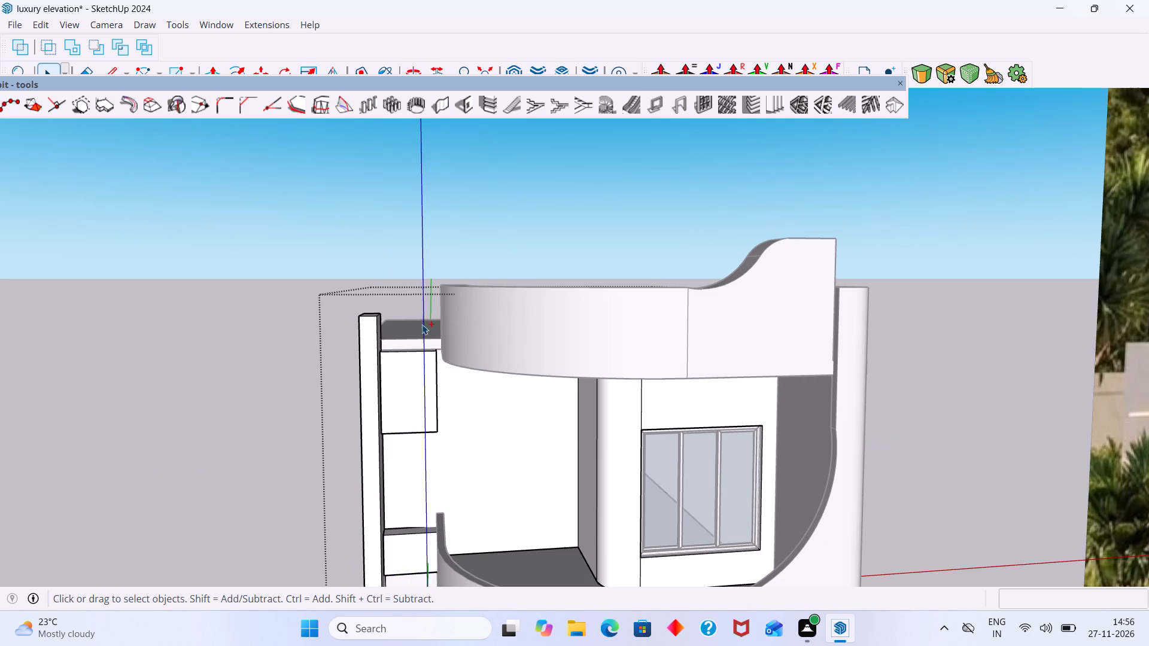
Put away the 1001bit tools and paint the box group beside the fin with Formica Graystone from Synthetic Surfaces.
click(420, 386)
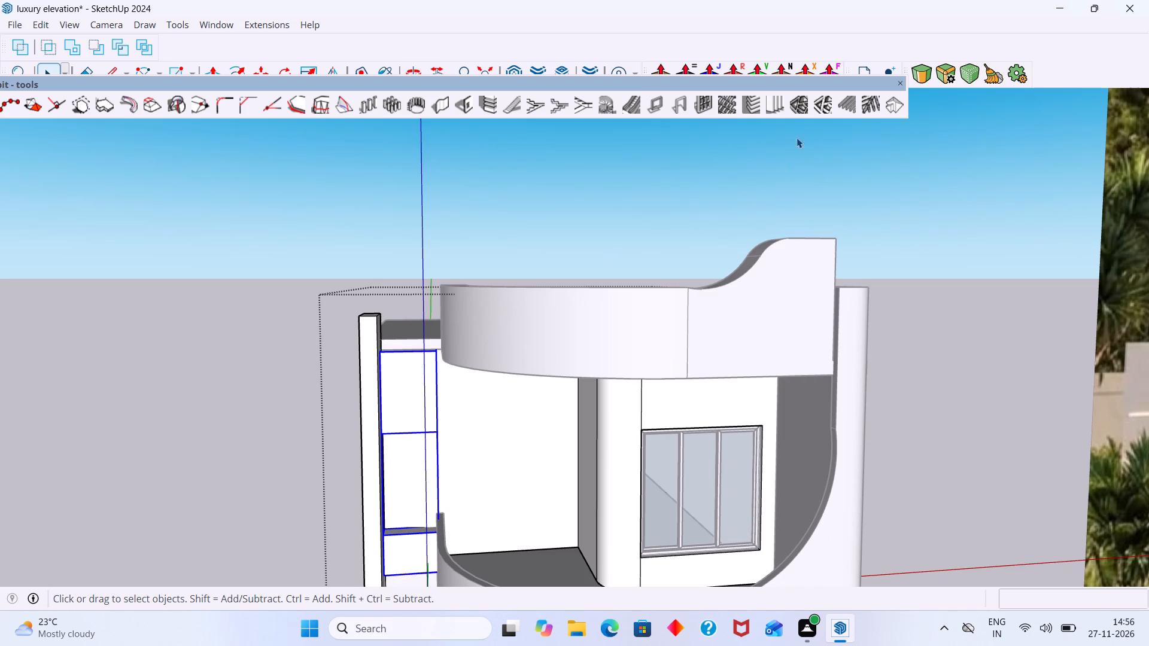
click(896, 81)
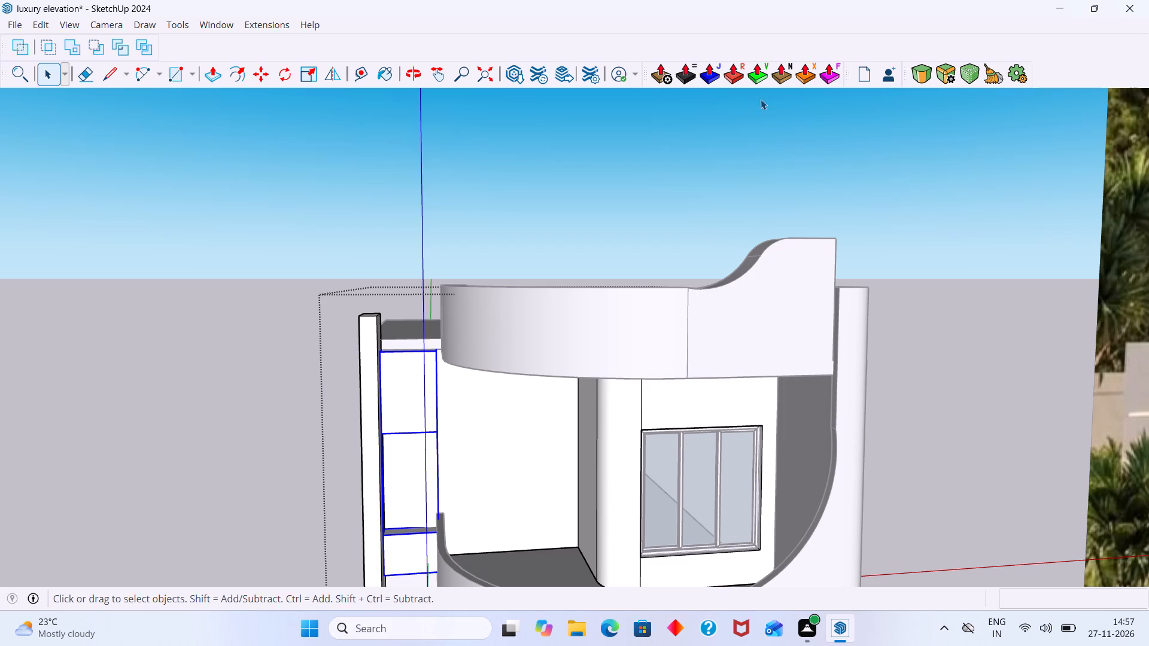
key(b)
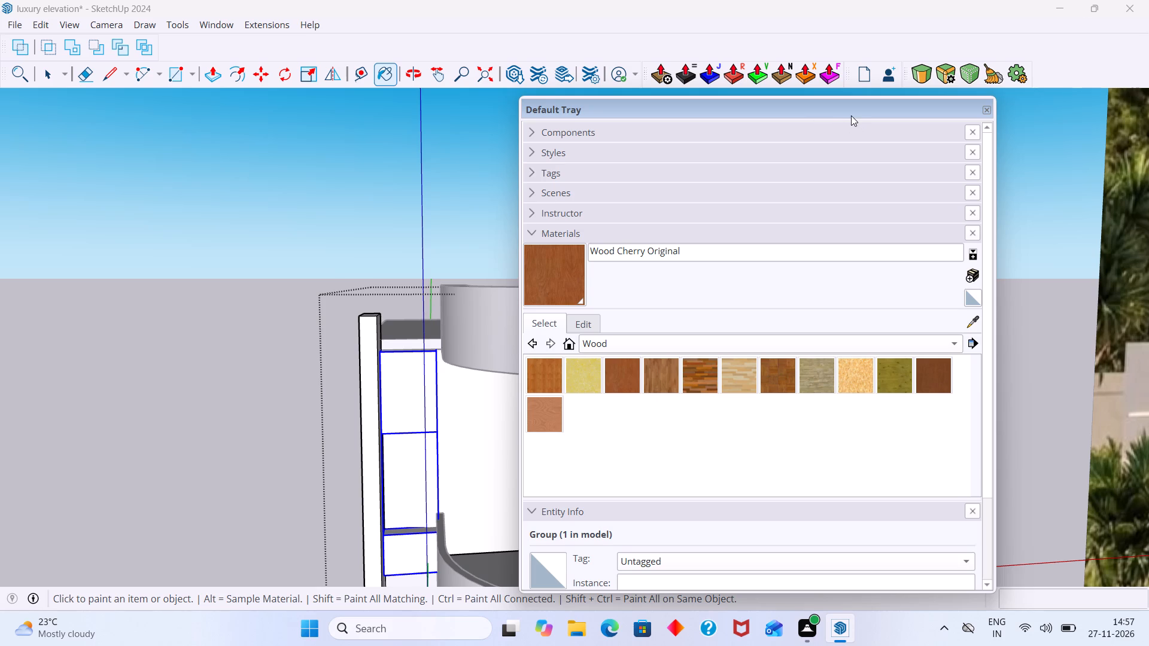
click(951, 346)
click(654, 285)
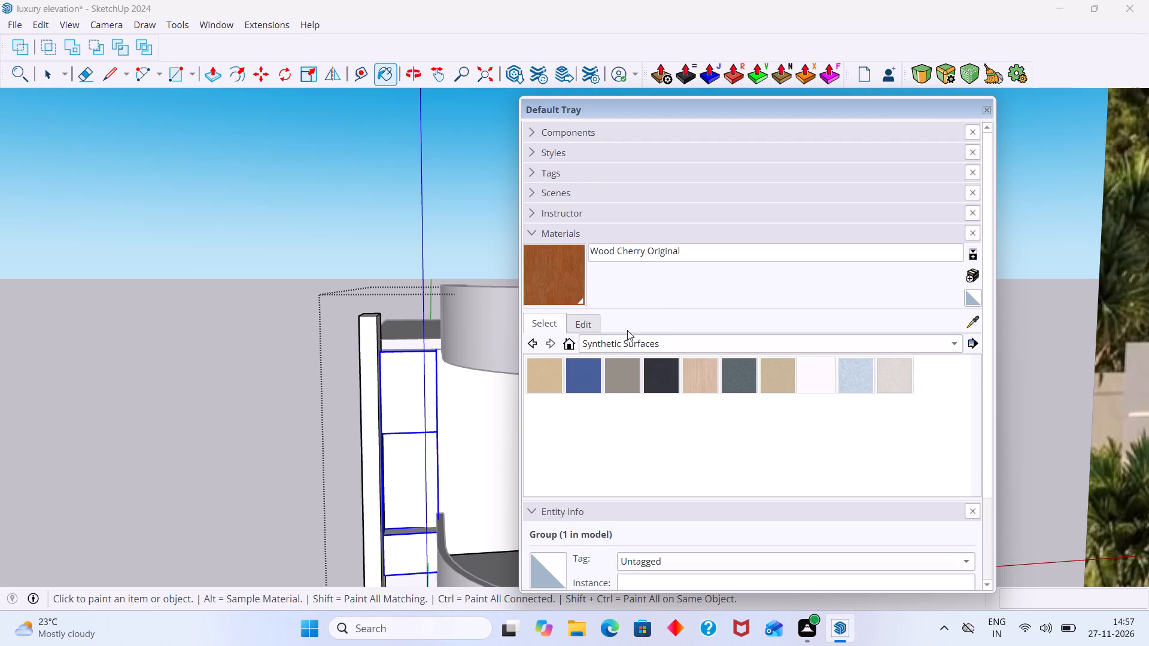
click(628, 374)
scroll(436, 376, up, 6)
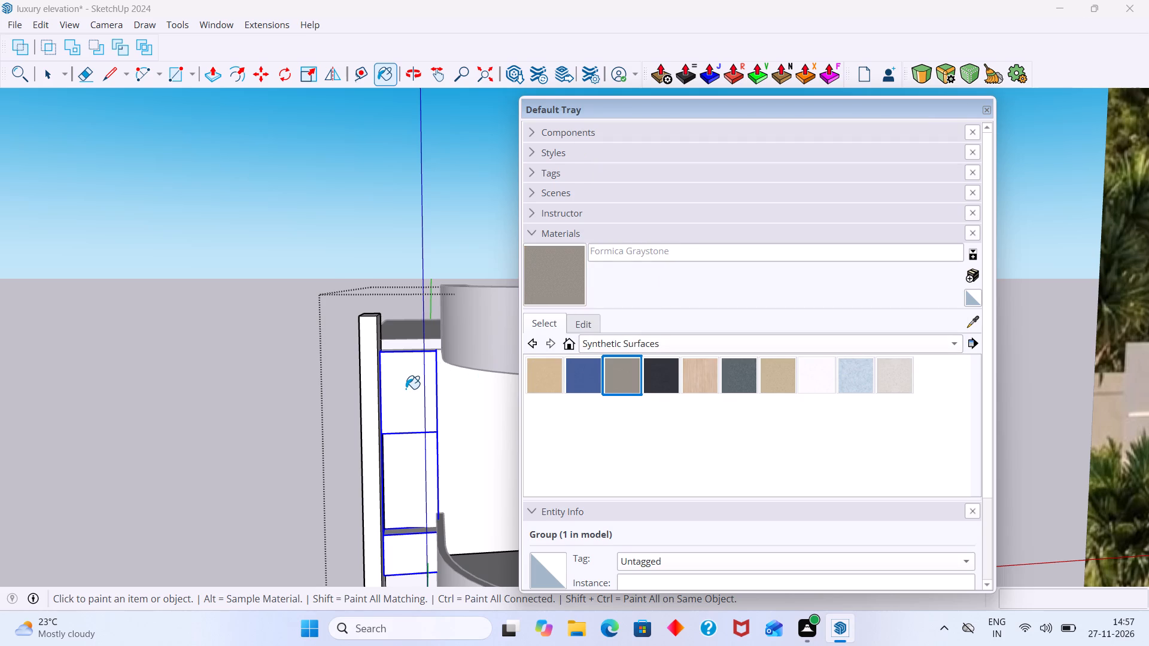
click(407, 389)
Inspect the painted boxes beside the fin up close and within the whole front elevation.
scroll(409, 389, up, 3)
scroll(412, 408, down, 8)
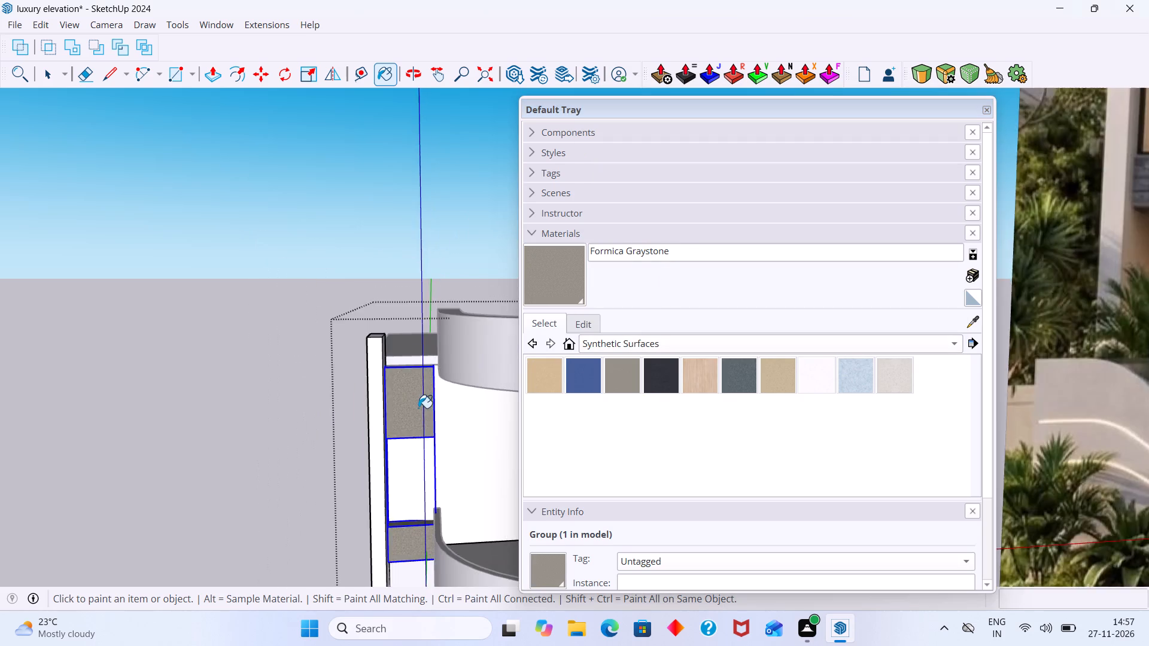
scroll(418, 408, down, 3)
scroll(442, 488, up, 20)
scroll(442, 488, up, 5)
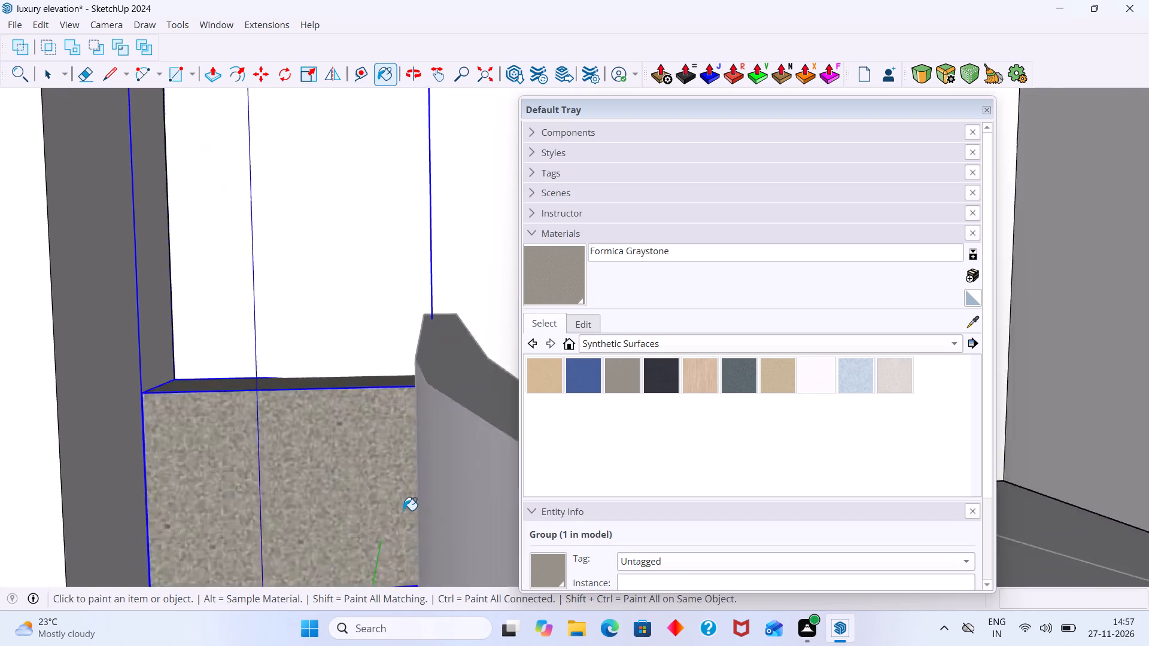
scroll(403, 510, up, 6)
scroll(348, 384, down, 14)
middle_drag(298, 385, 294, 525)
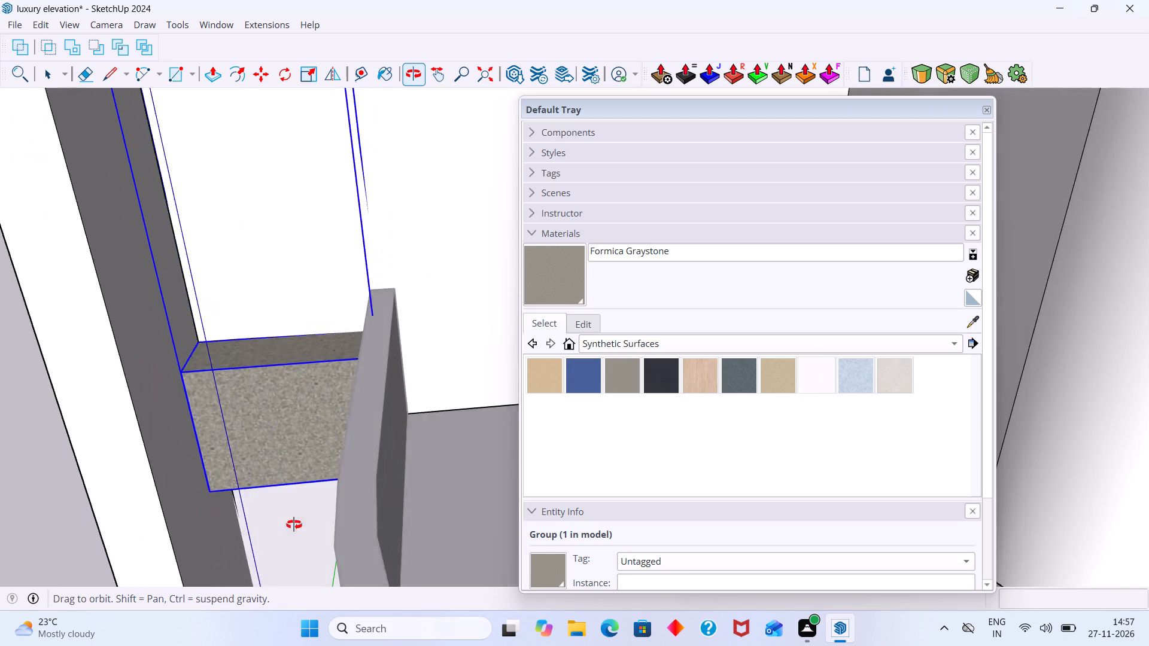
middle_drag(294, 525, 298, 520)
scroll(263, 346, up, 4)
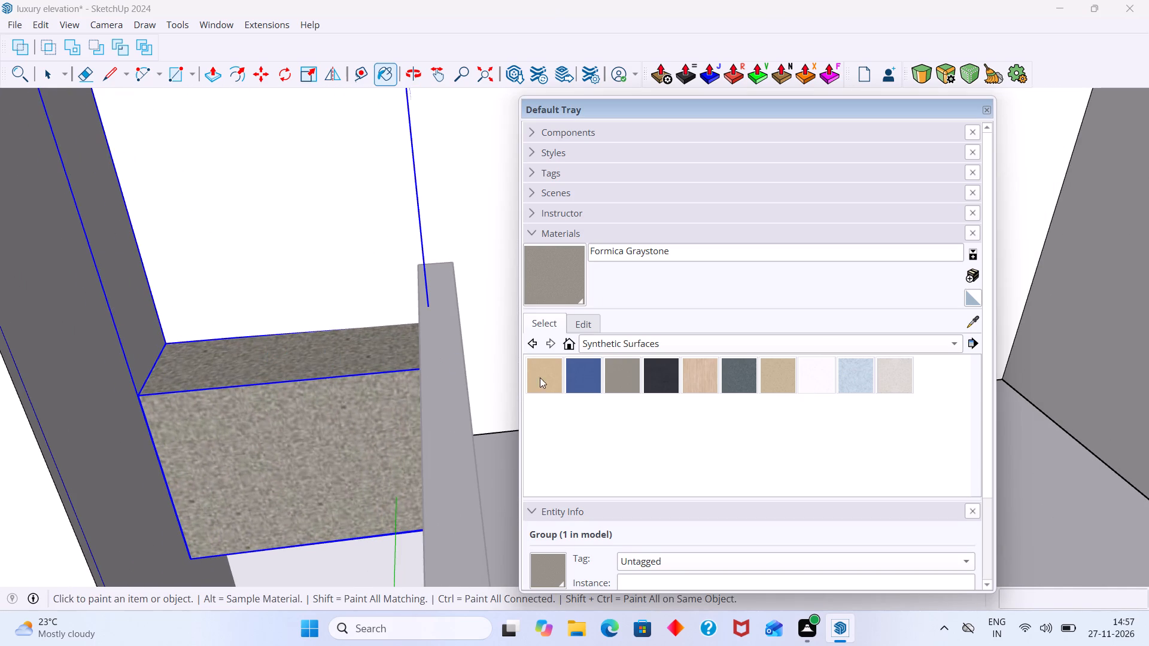
scroll(282, 337, down, 12)
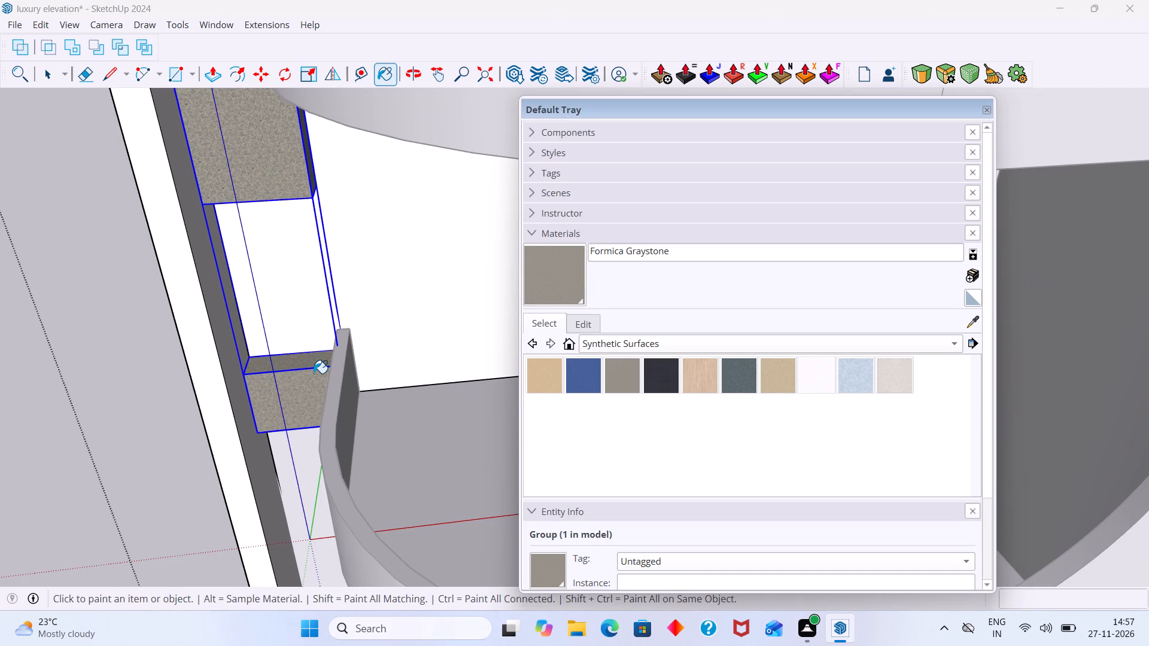
key(space)
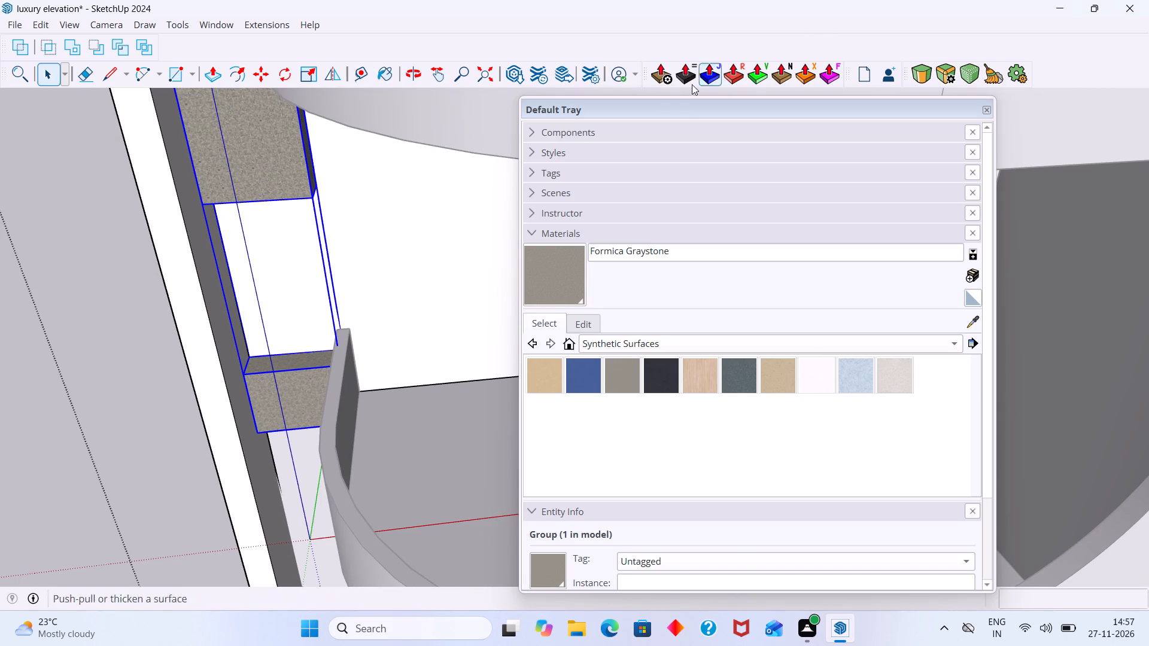
click(143, 363)
scroll(170, 352, down, 17)
middle_drag(144, 371, 203, 282)
click(444, 252)
scroll(178, 356, up, 3)
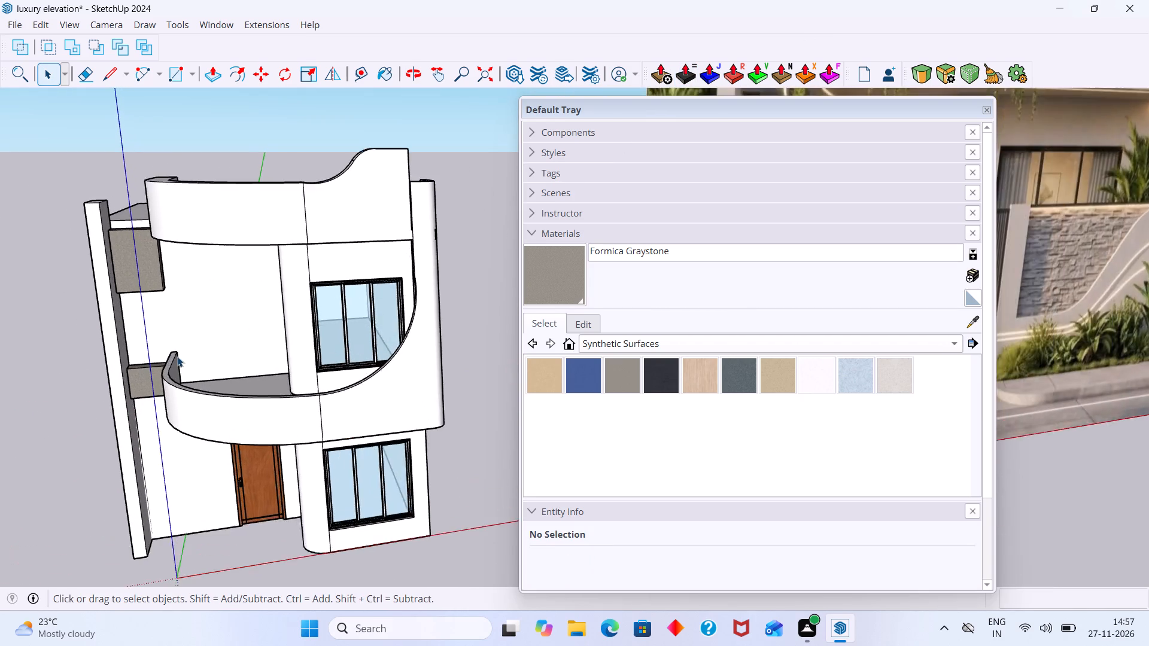
Compare the house's front elevation and the boxes beside the fin with the reference image.
scroll(177, 356, up, 3)
scroll(199, 306, down, 10)
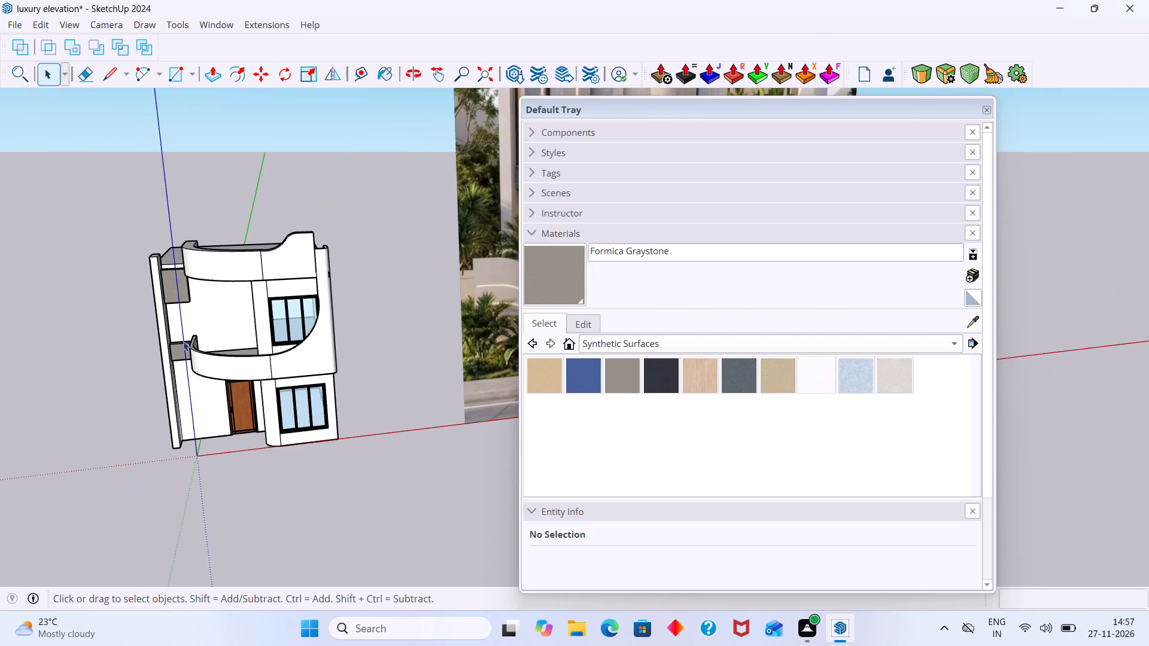
scroll(193, 273, up, 19)
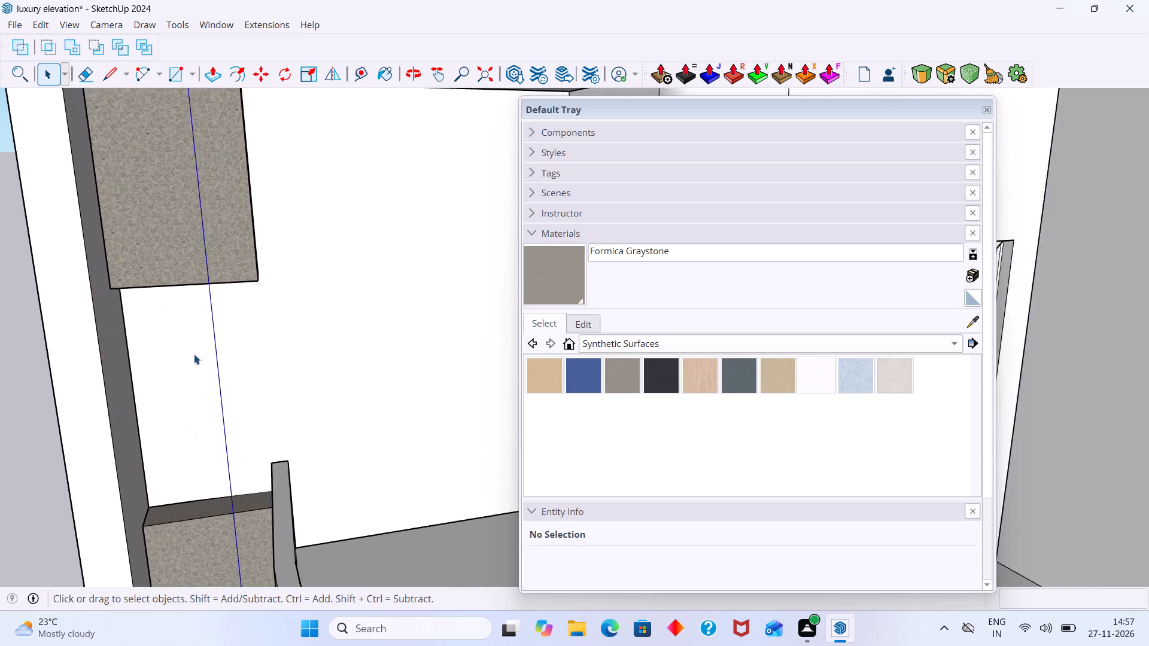
scroll(194, 354, up, 8)
scroll(187, 388, down, 20)
scroll(187, 388, down, 9)
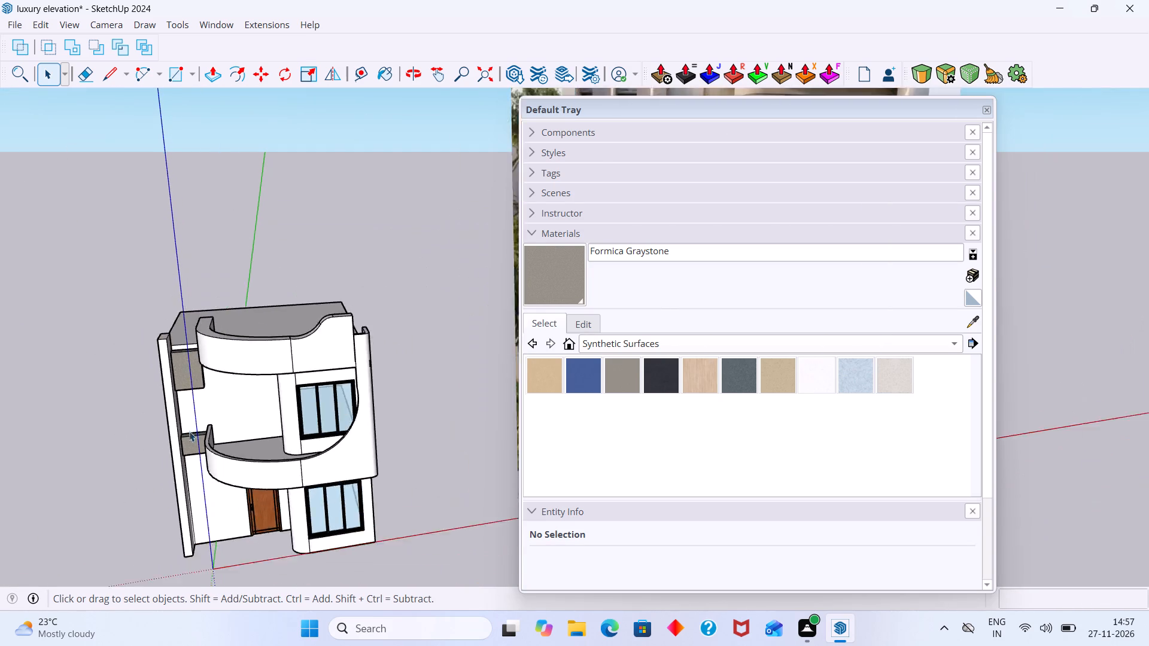
scroll(189, 431, down, 12)
middle_drag(246, 435, 329, 382)
scroll(328, 380, up, 3)
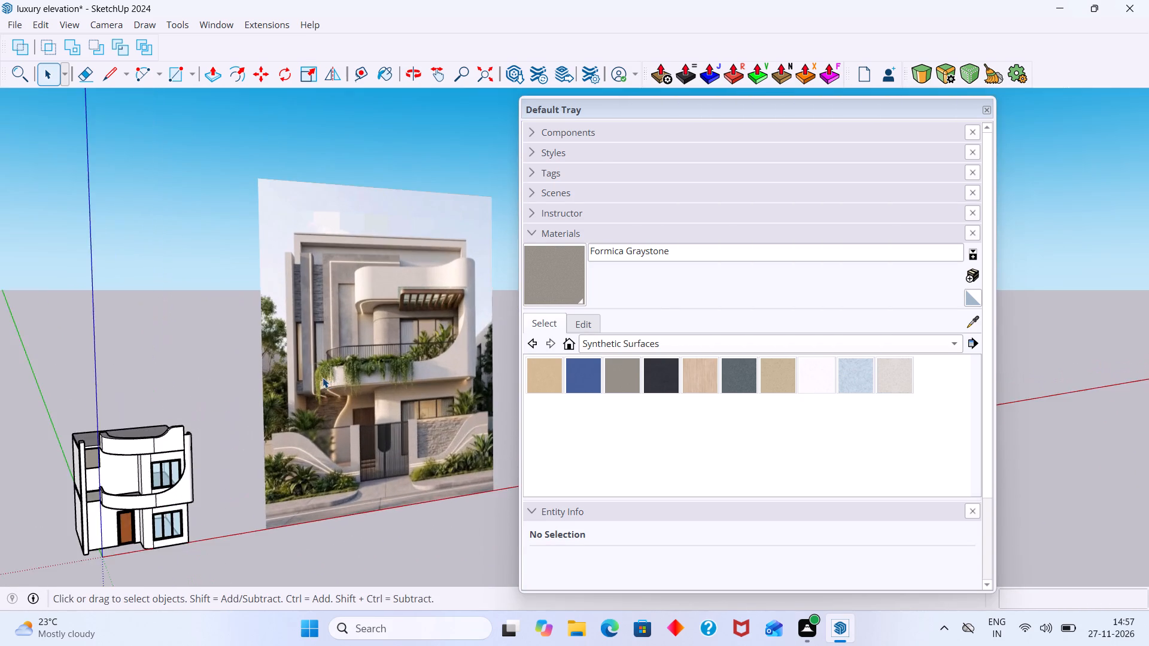
scroll(323, 377, up, 4)
scroll(300, 370, down, 4)
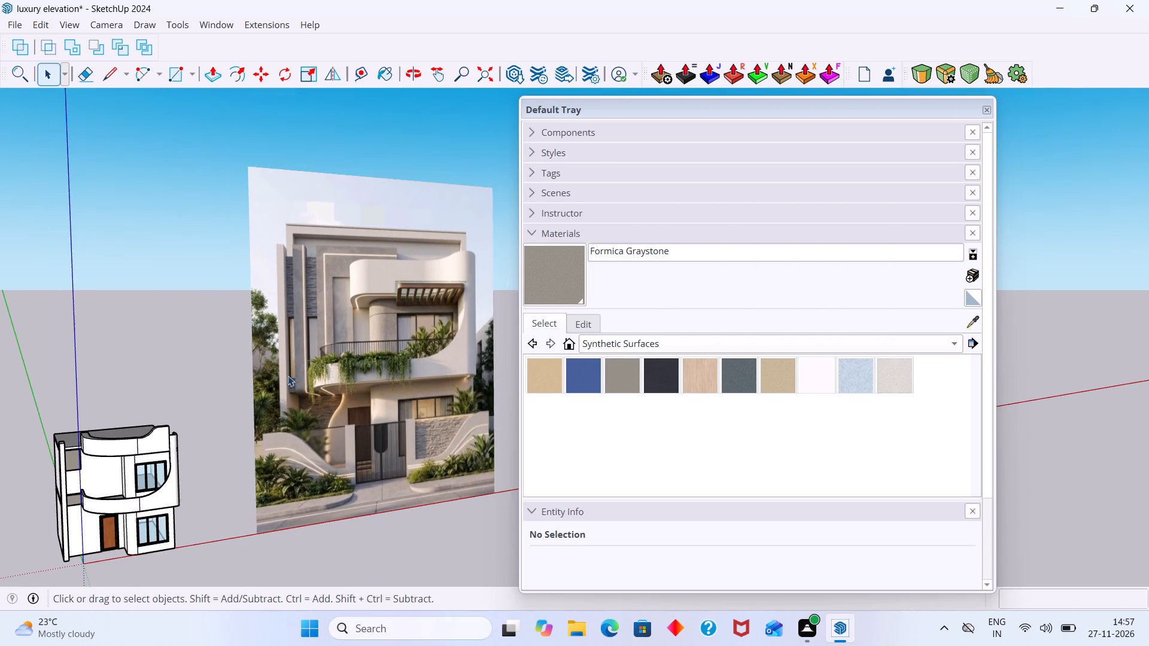
scroll(69, 473, up, 2)
middle_drag(63, 473, 0, 479)
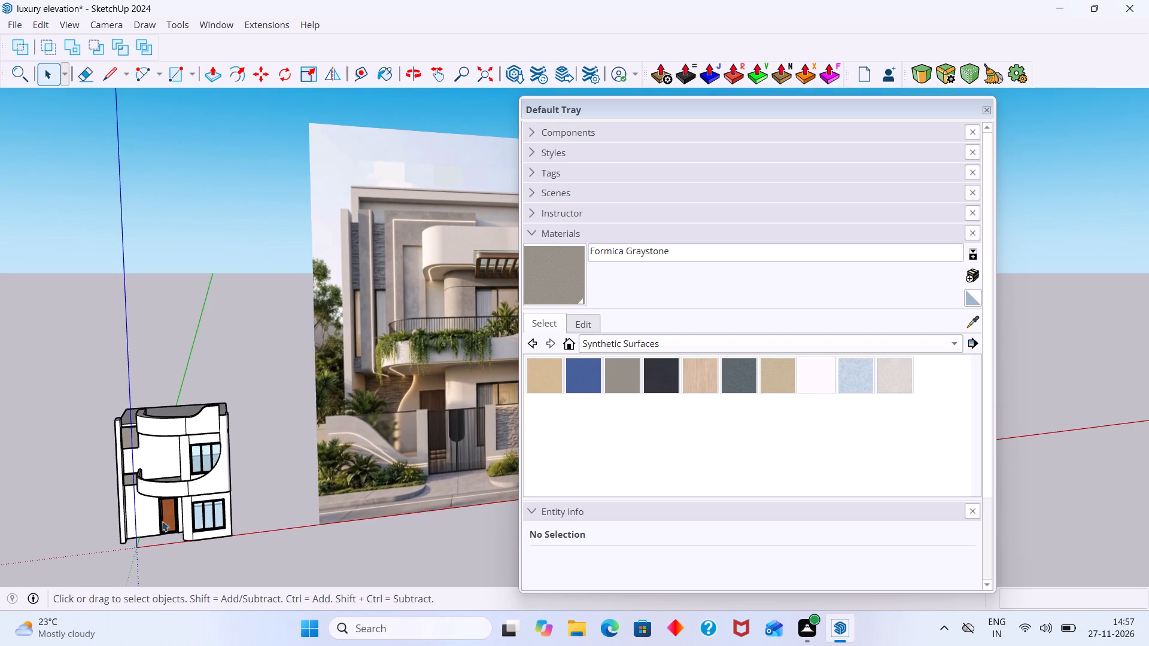
scroll(352, 429, up, 6)
scroll(116, 465, down, 1)
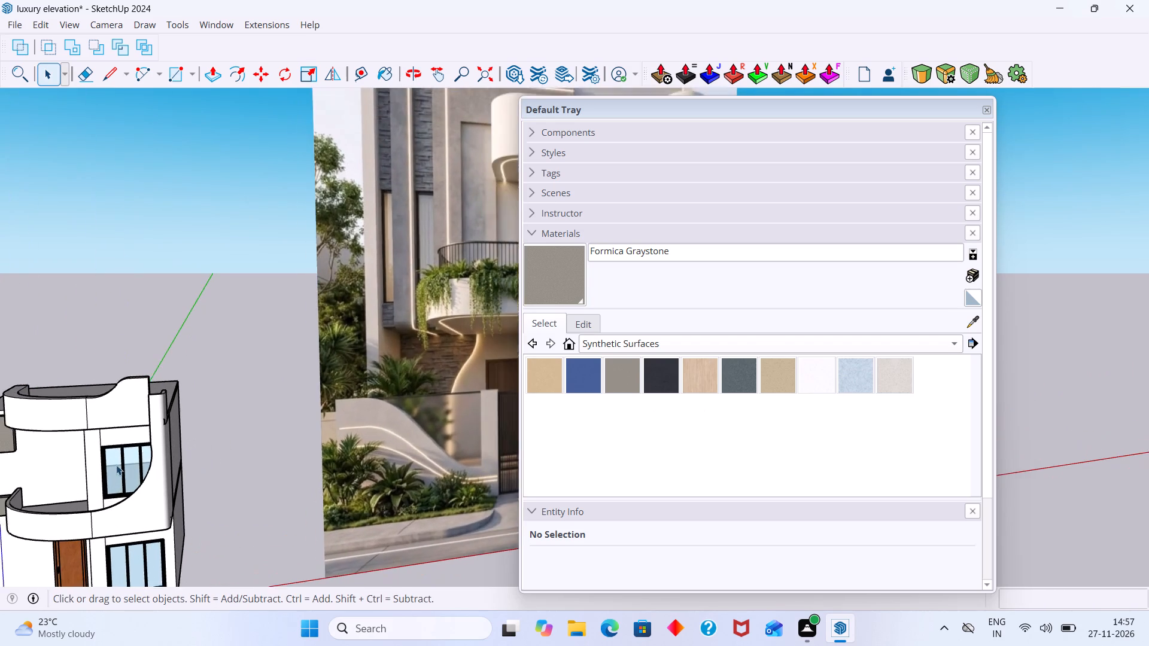
scroll(116, 465, down, 2)
middle_drag(177, 464, 505, 509)
scroll(396, 522, up, 2)
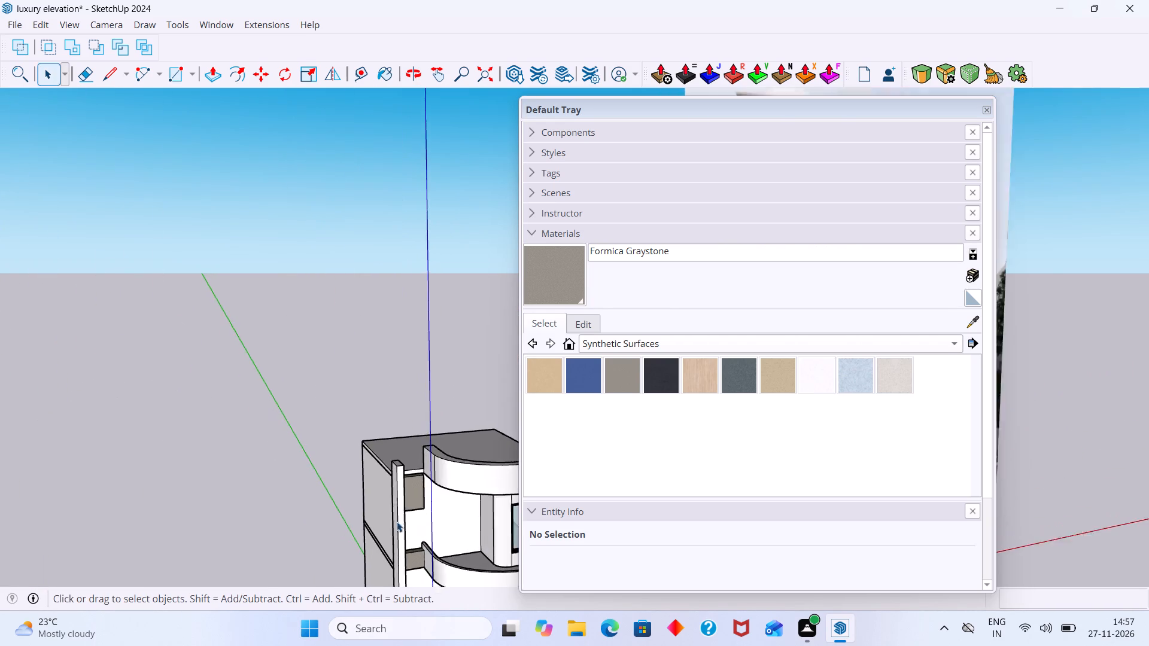
scroll(397, 522, up, 2)
Inside the upper box's group beside the fin, draw a full-height vertical strip about 10" by 3' 9" mid-way across its front face.
middle_drag(440, 496, 287, 358)
scroll(287, 359, up, 2)
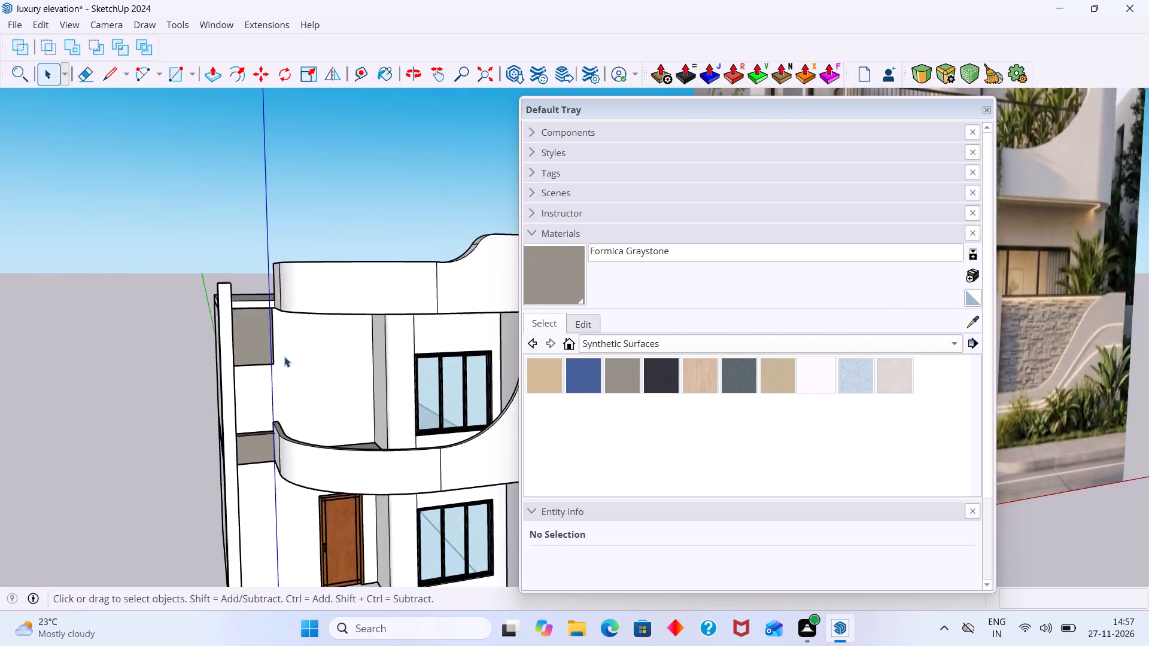
scroll(284, 356, up, 8)
middle_drag(221, 347, 181, 383)
scroll(301, 324, up, 7)
double_click(233, 313)
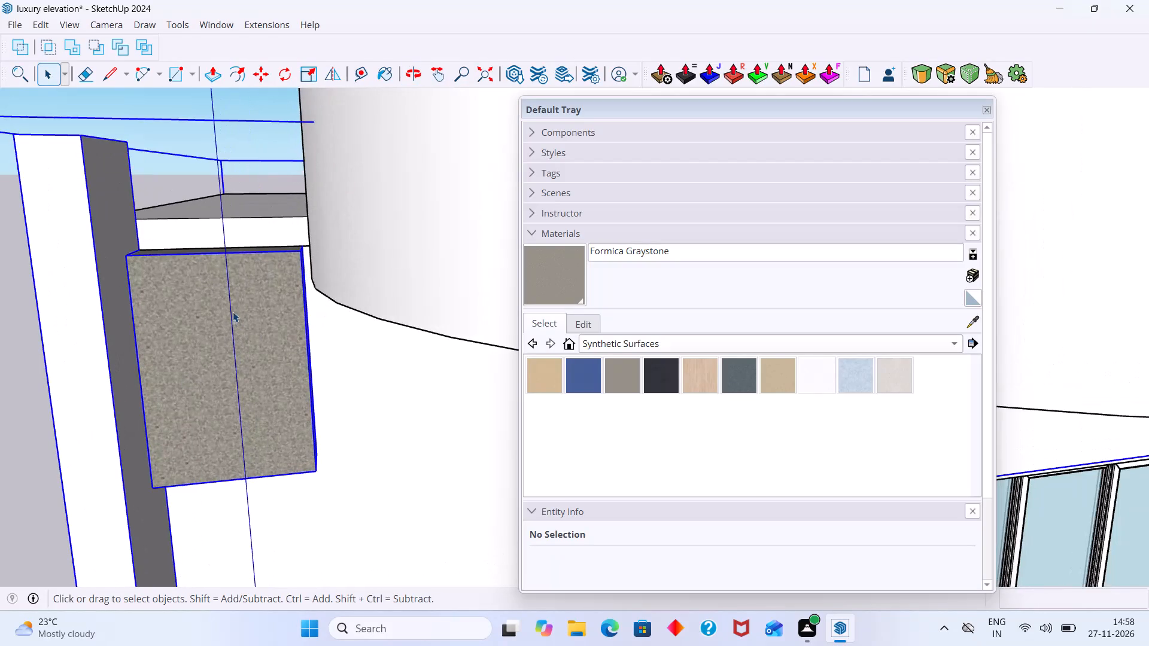
click(217, 318)
double_click(219, 319)
click(220, 327)
double_click(232, 336)
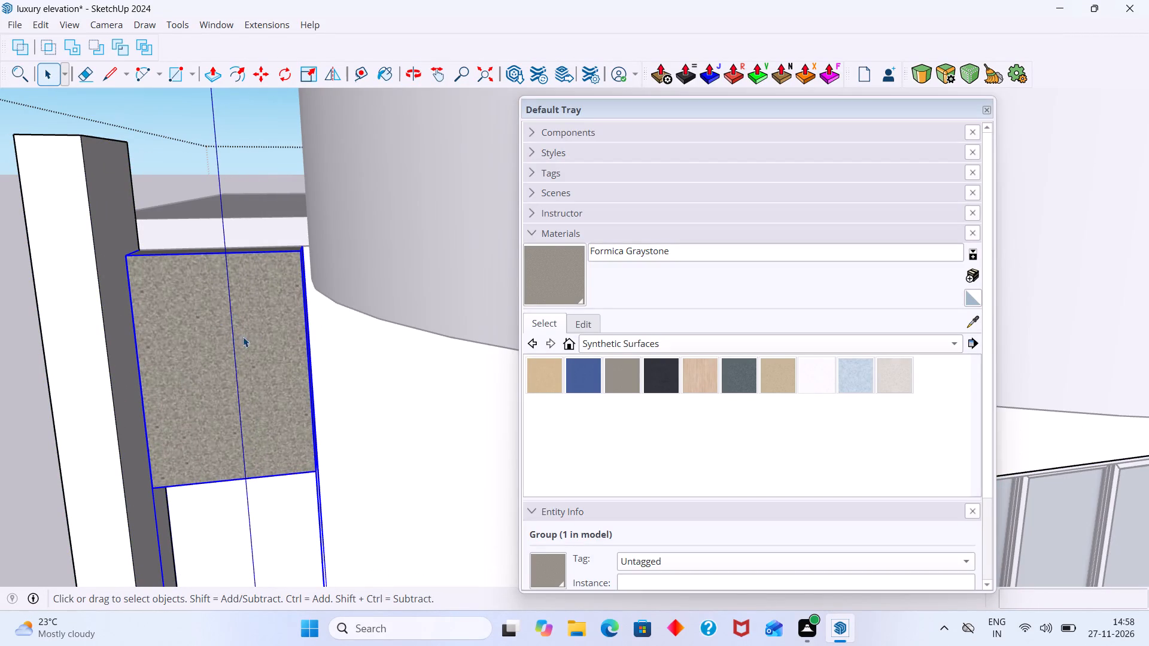
double_click(245, 339)
double_click(255, 353)
click(256, 354)
click(255, 359)
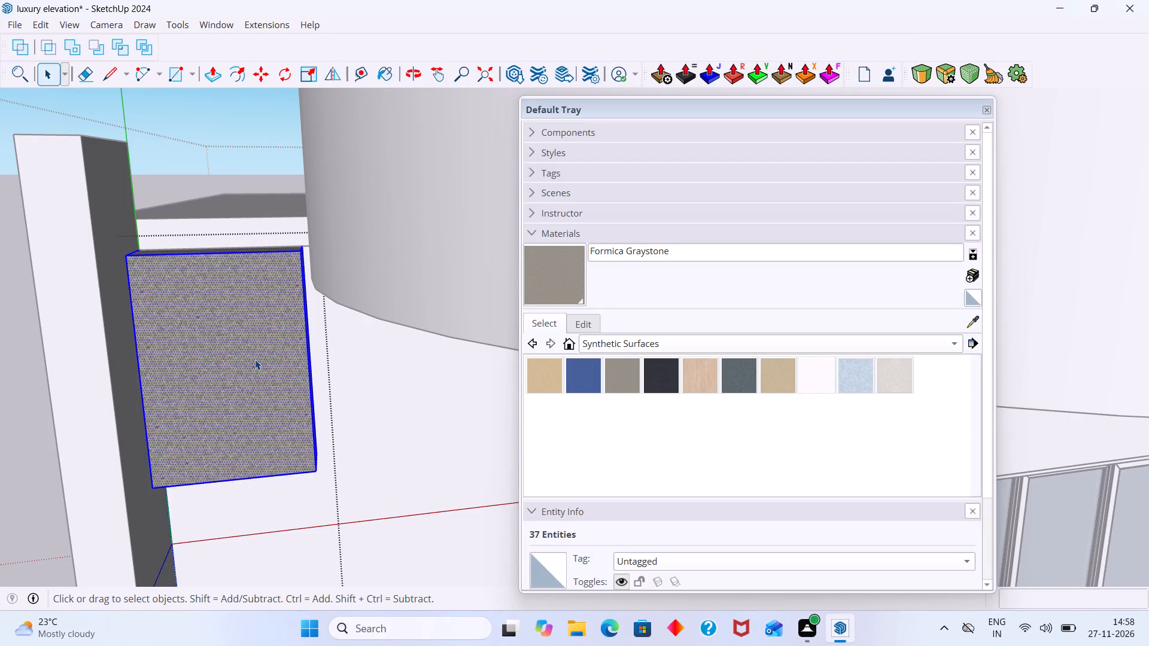
scroll(262, 372, up, 1)
key(r)
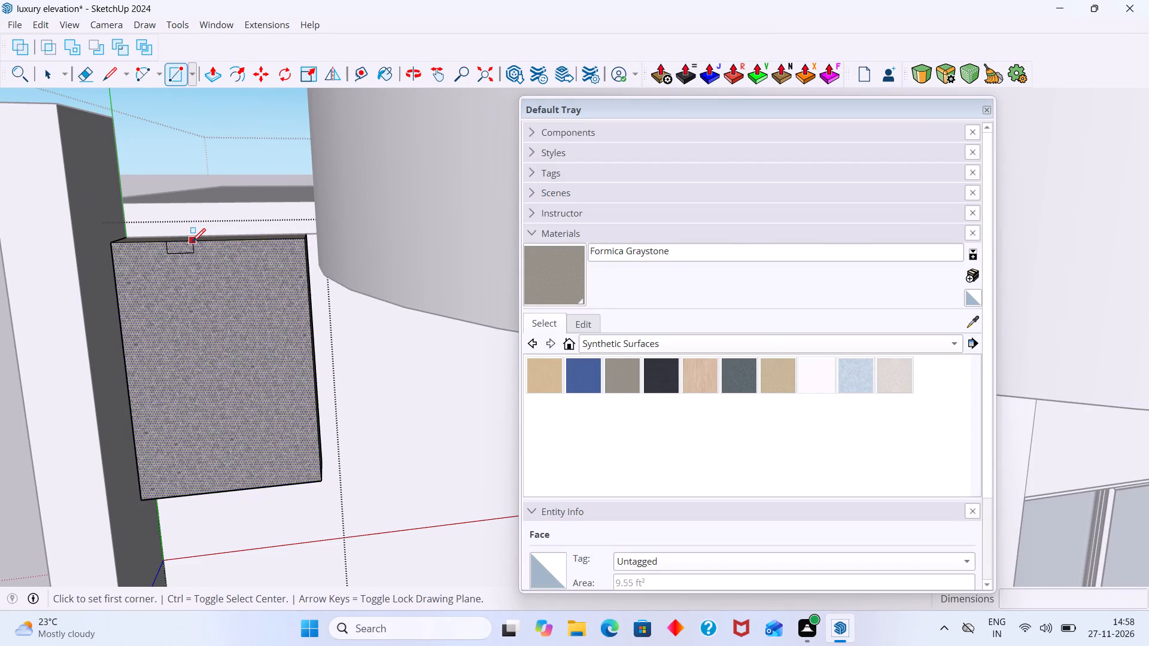
click(192, 242)
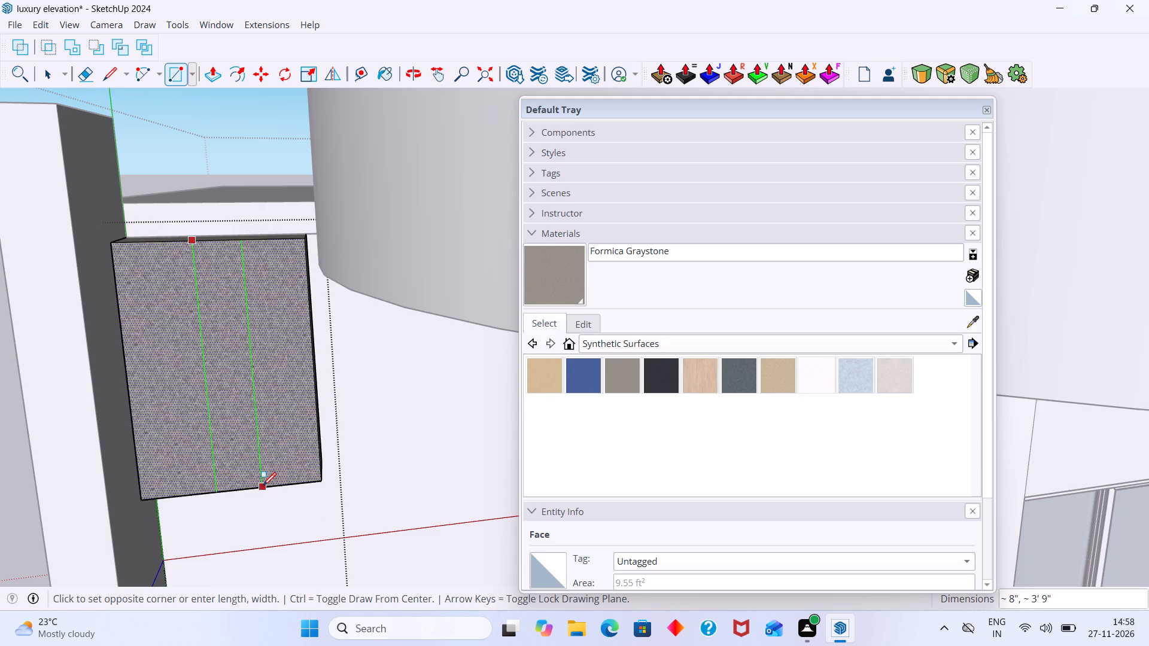
key(Escape)
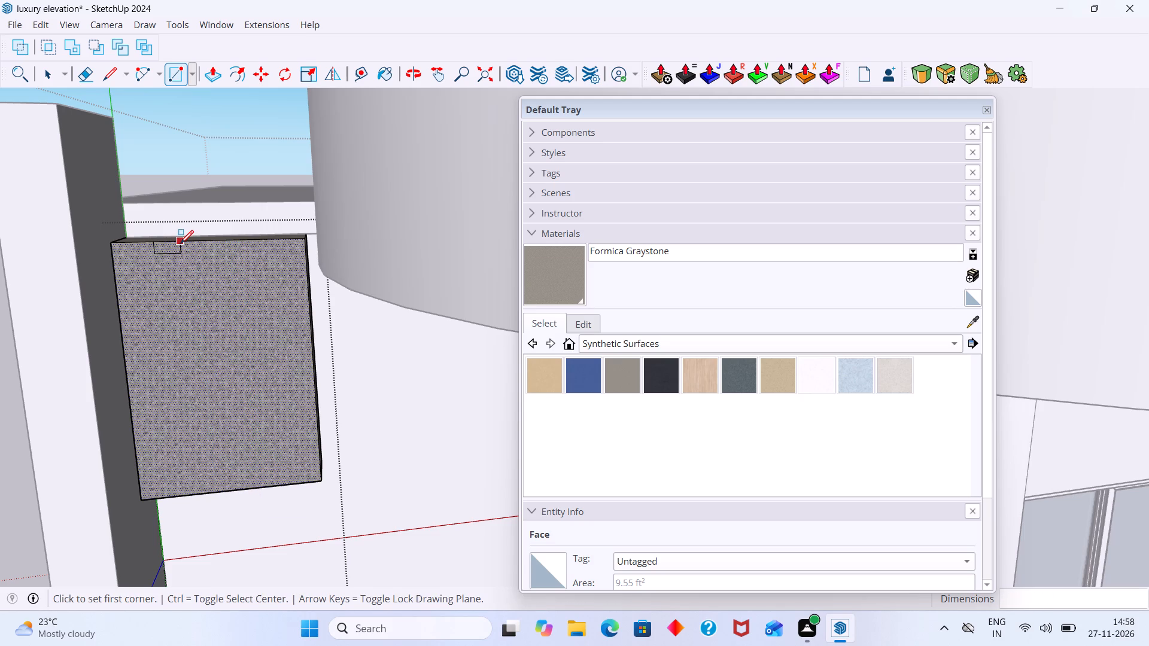
click(180, 243)
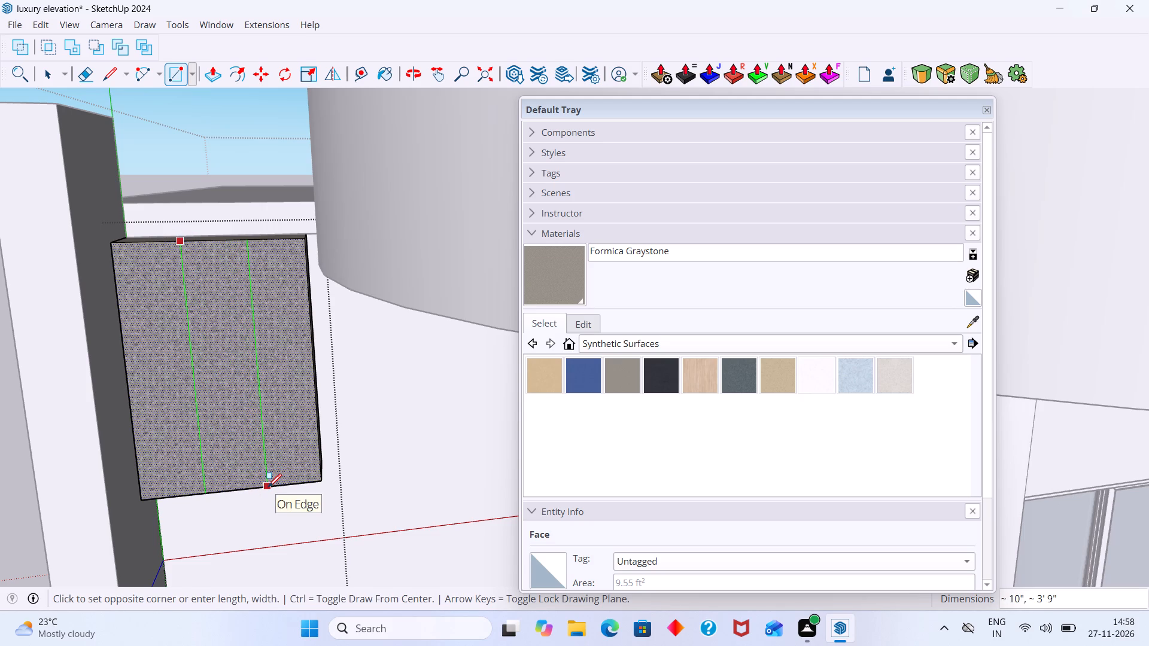
click(268, 487)
key(space)
Group the central strip's face and its edges on the upper box.
click(222, 431)
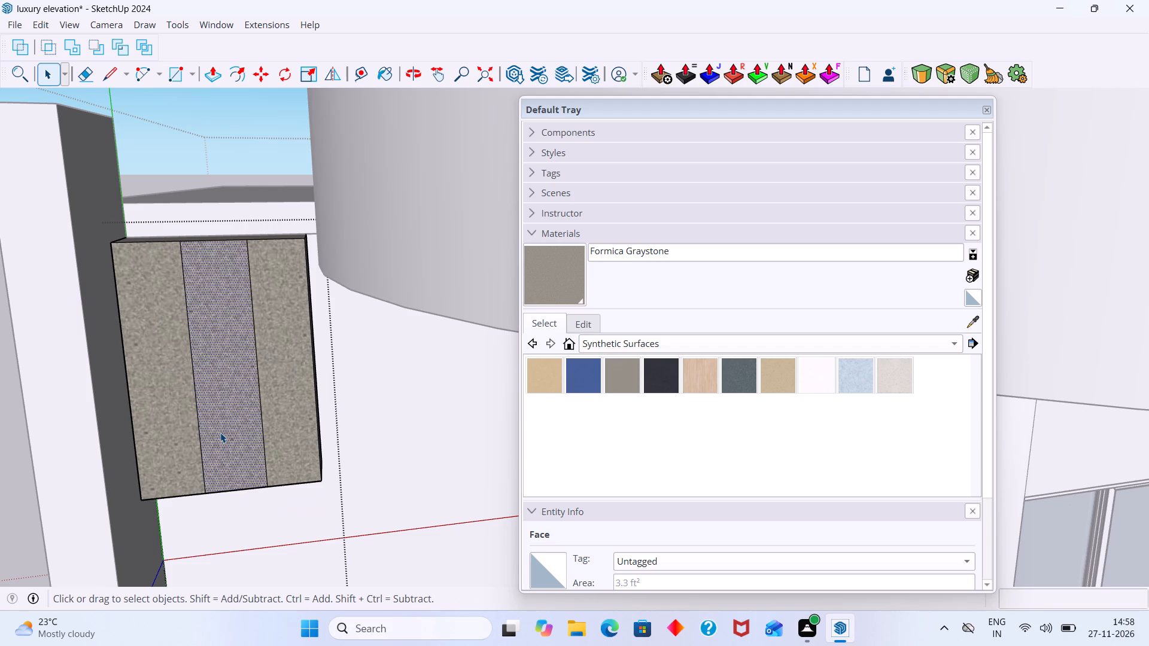
double_click(220, 432)
right_click(220, 432)
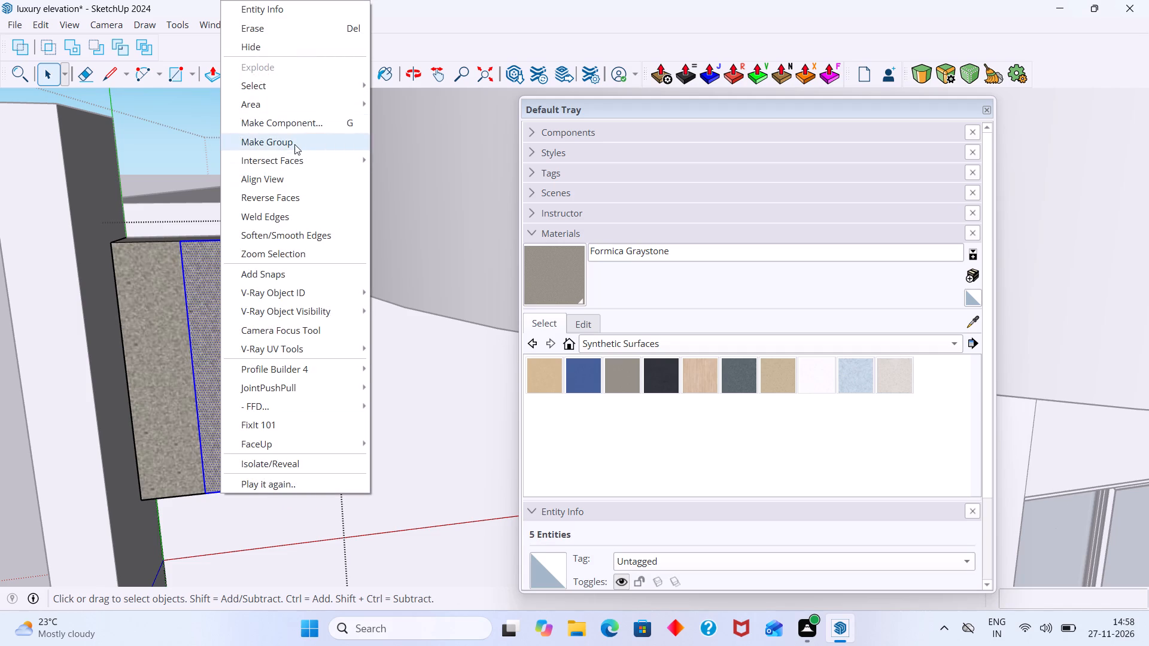
click(294, 144)
Open the strip's group, push/pull its front face outward 2", and leave the group.
triple_click(243, 302)
click(242, 305)
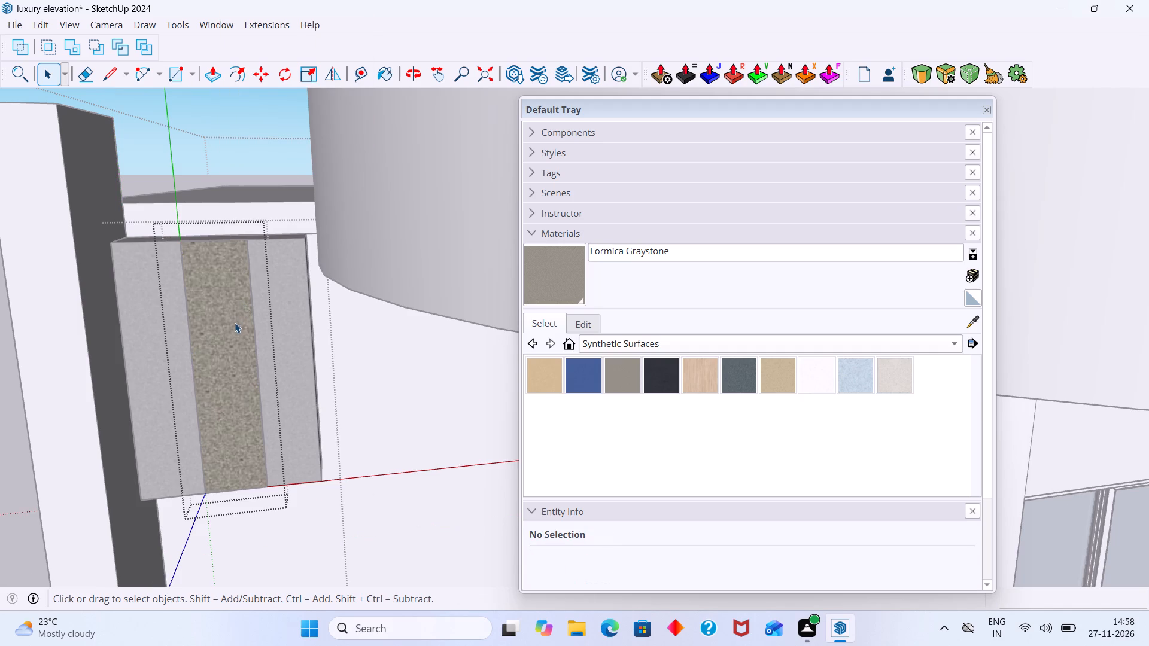
key(p)
drag(235, 324, 240, 325)
middle_drag(234, 331, 399, 481)
scroll(103, 374, up, 5)
scroll(113, 362, down, 1)
shift+middle_drag(137, 364, 407, 359)
scroll(369, 344, up, 5)
click(336, 344)
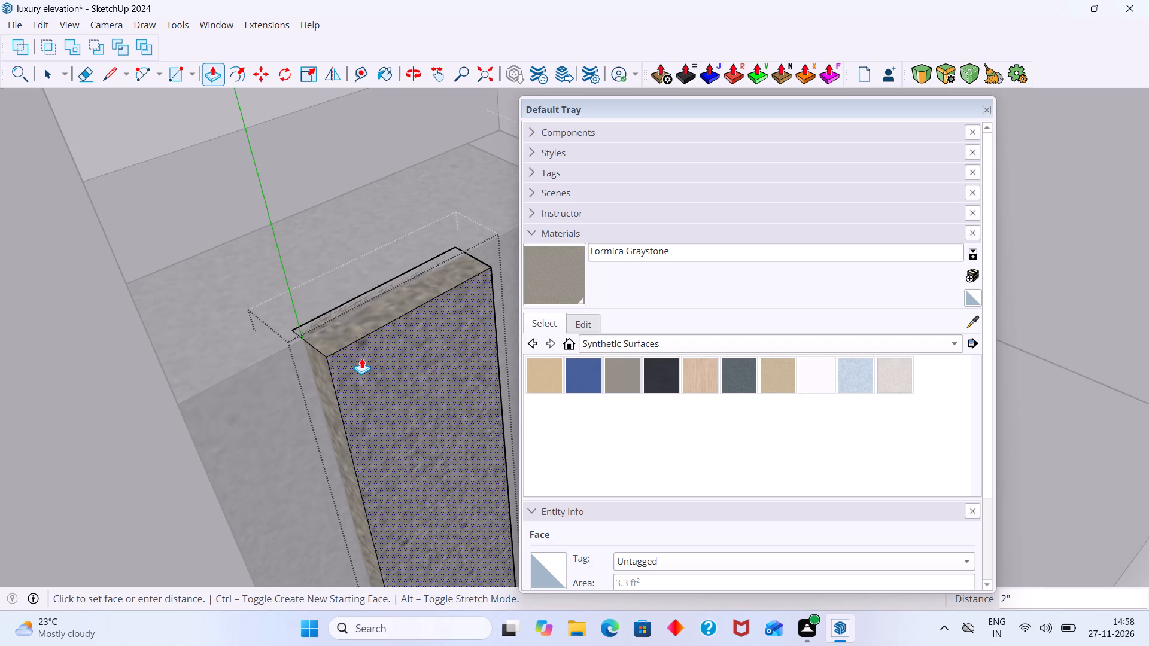
click(361, 358)
key(space)
scroll(333, 377, down, 2)
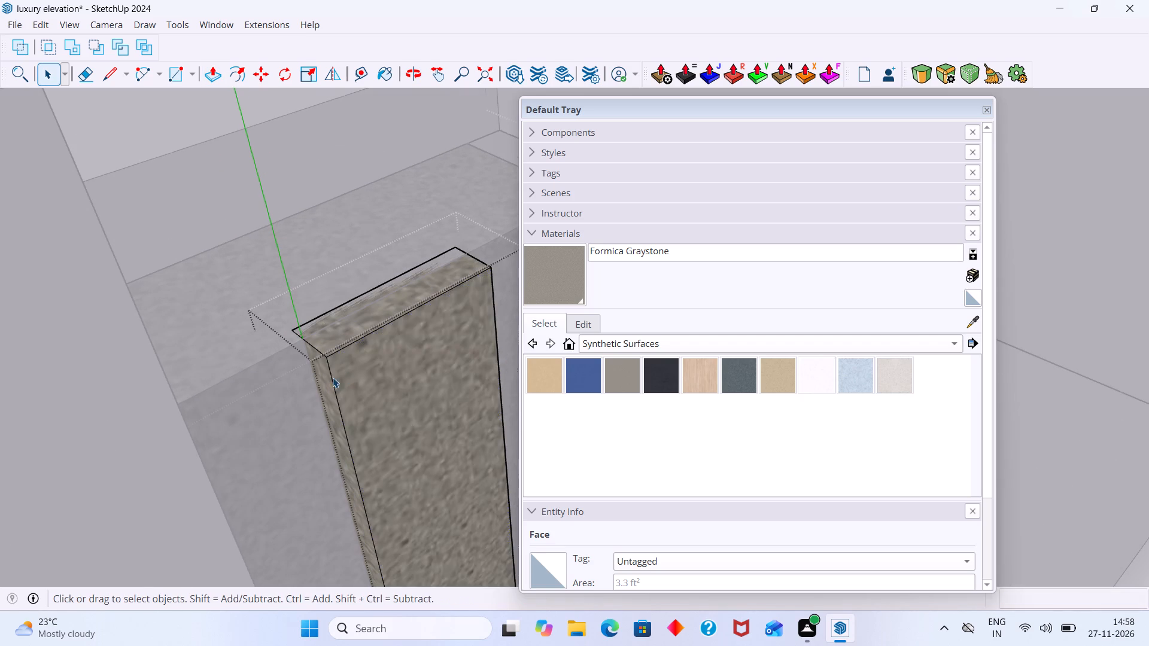
scroll(333, 377, down, 18)
scroll(320, 342, up, 1)
scroll(319, 339, down, 15)
click(130, 398)
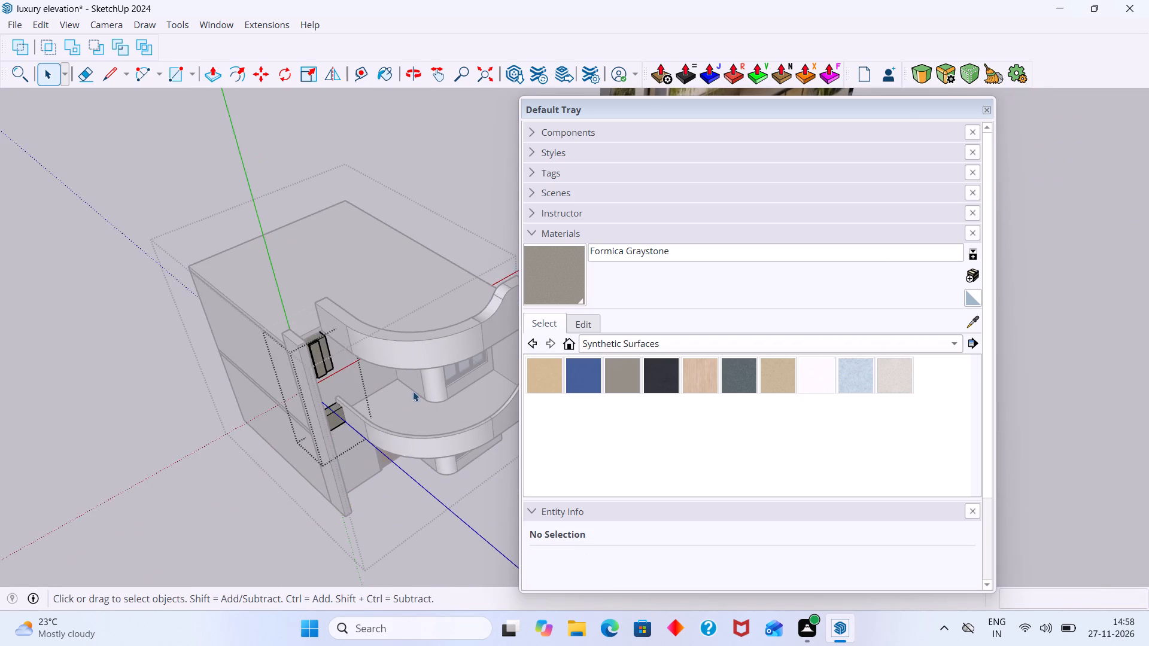
Examine the raised strip from the front and below, where its underside meets the upper box.
middle_drag(418, 393, 306, 295)
scroll(442, 336, up, 10)
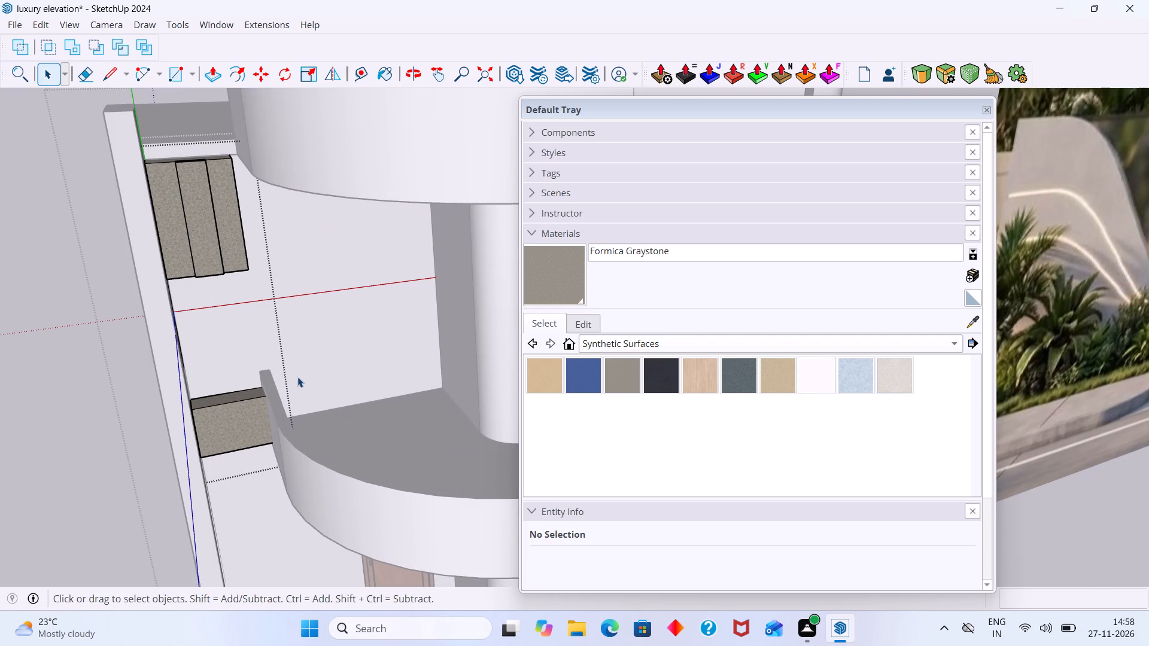
shift+middle_drag(333, 370, 443, 374)
middle_drag(369, 282, 332, 175)
scroll(378, 230, up, 6)
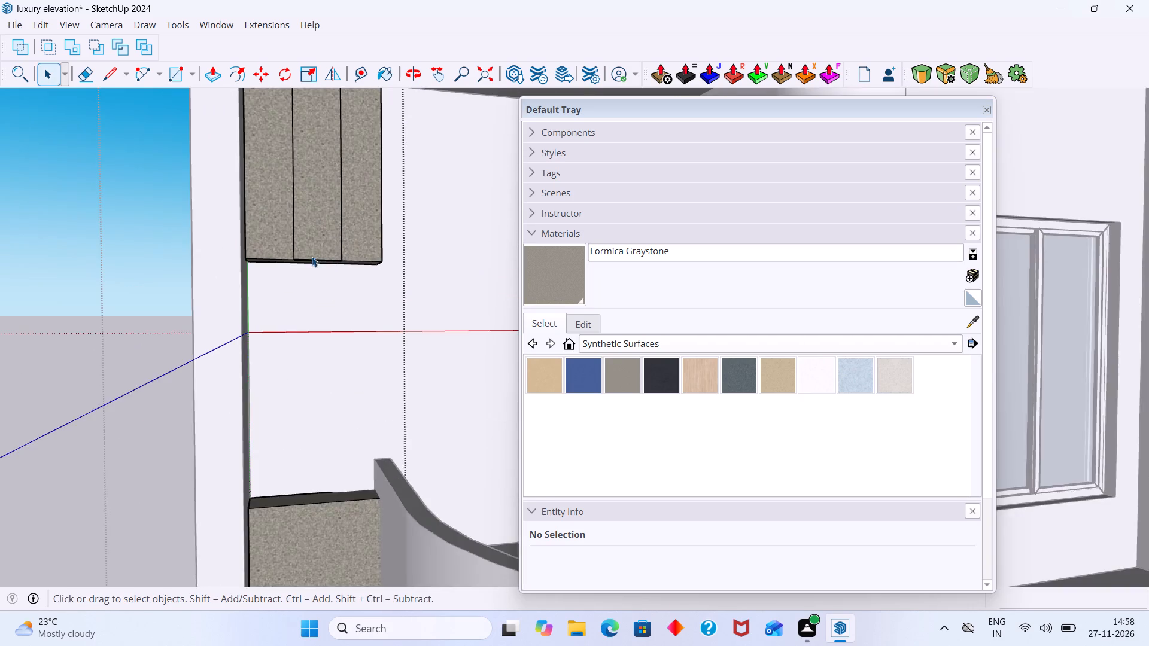
middle_drag(344, 248, 342, 147)
scroll(344, 169, up, 1)
scroll(317, 258, up, 11)
middle_drag(318, 302, 366, 237)
scroll(344, 246, up, 3)
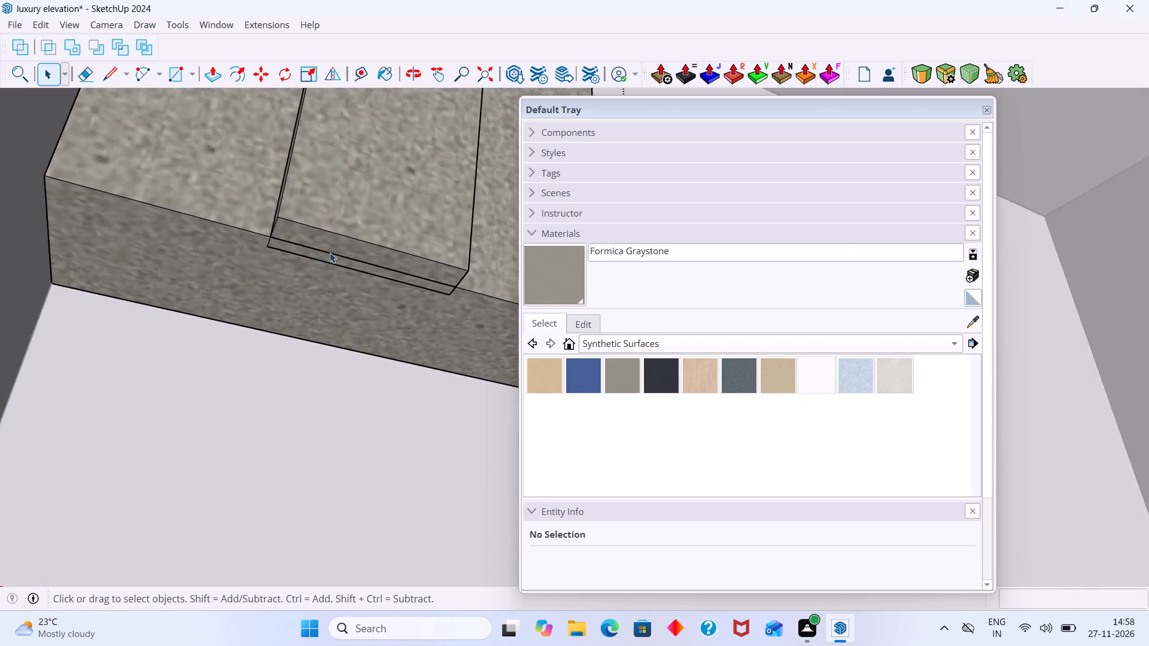
scroll(330, 252, up, 5)
middle_drag(321, 245, 390, 272)
scroll(290, 197, up, 6)
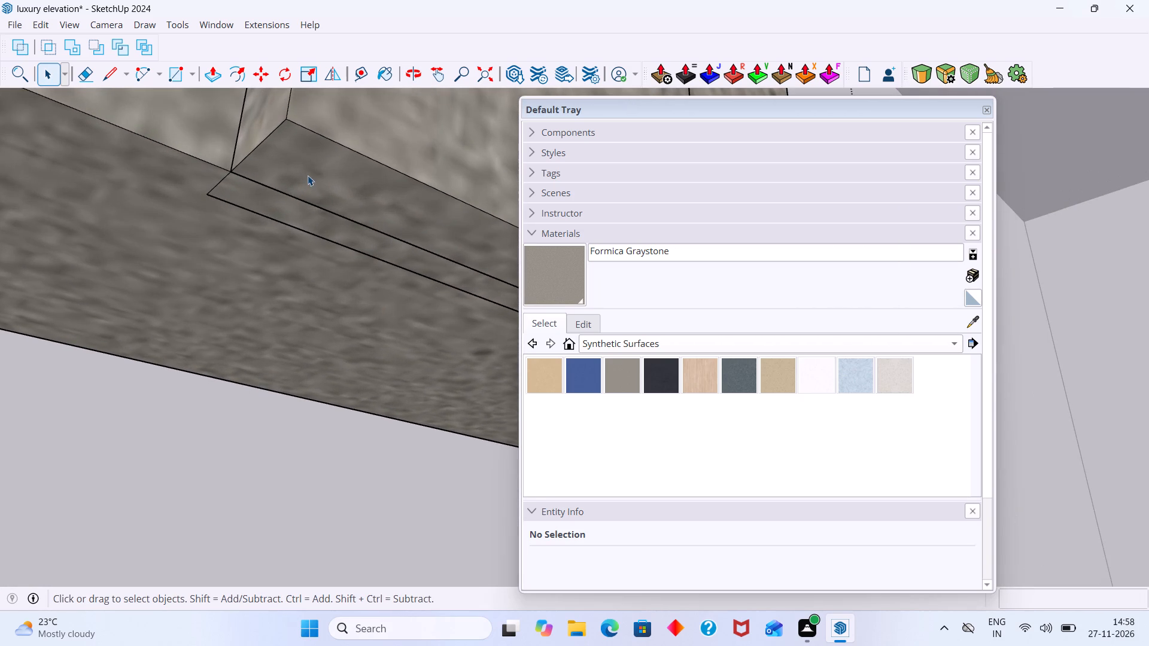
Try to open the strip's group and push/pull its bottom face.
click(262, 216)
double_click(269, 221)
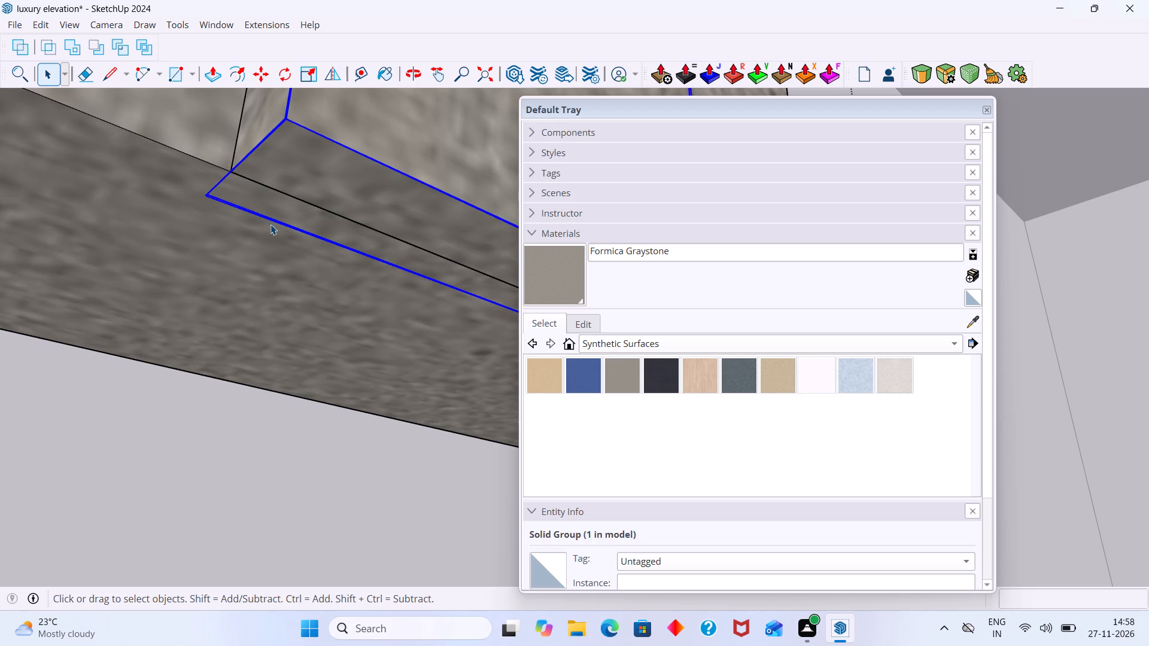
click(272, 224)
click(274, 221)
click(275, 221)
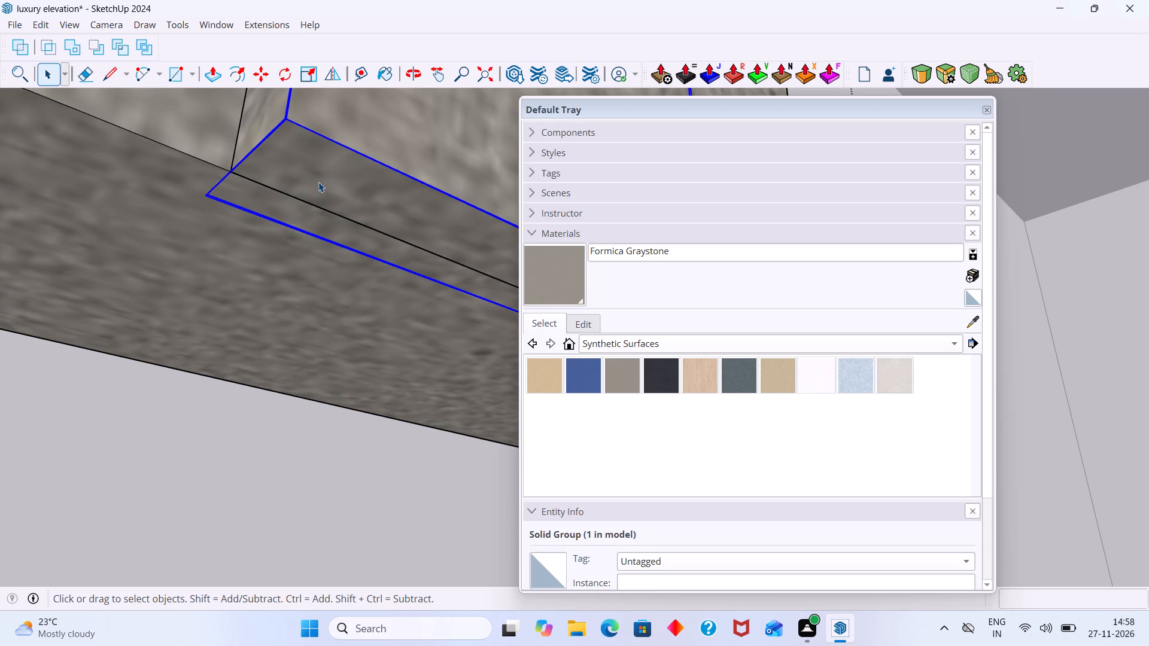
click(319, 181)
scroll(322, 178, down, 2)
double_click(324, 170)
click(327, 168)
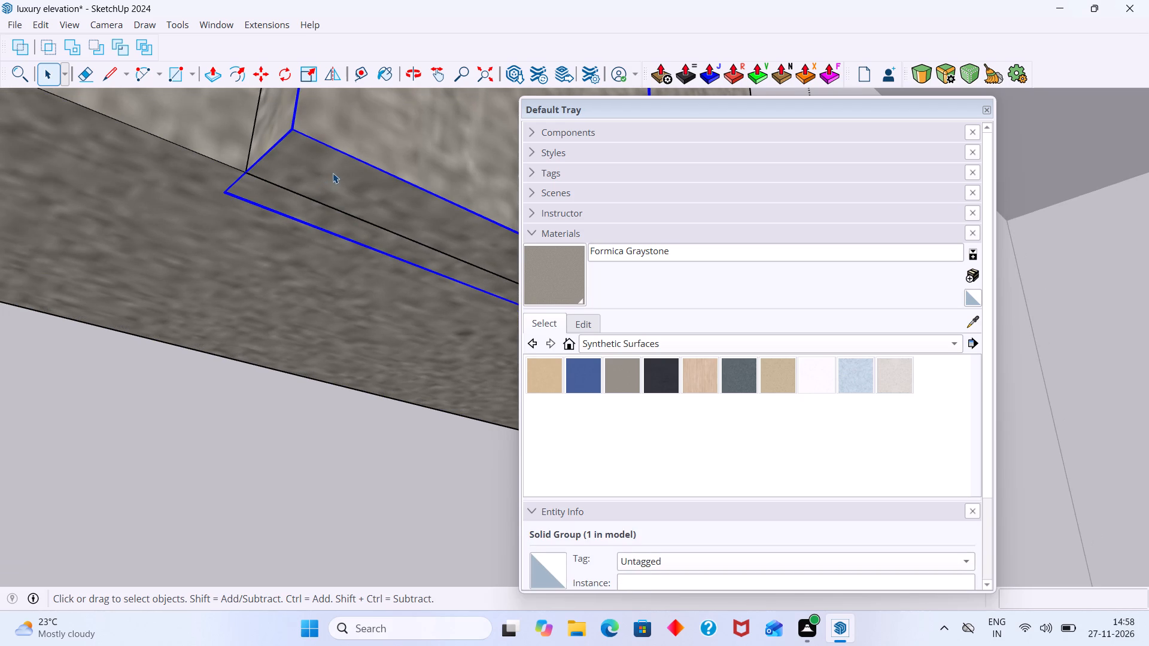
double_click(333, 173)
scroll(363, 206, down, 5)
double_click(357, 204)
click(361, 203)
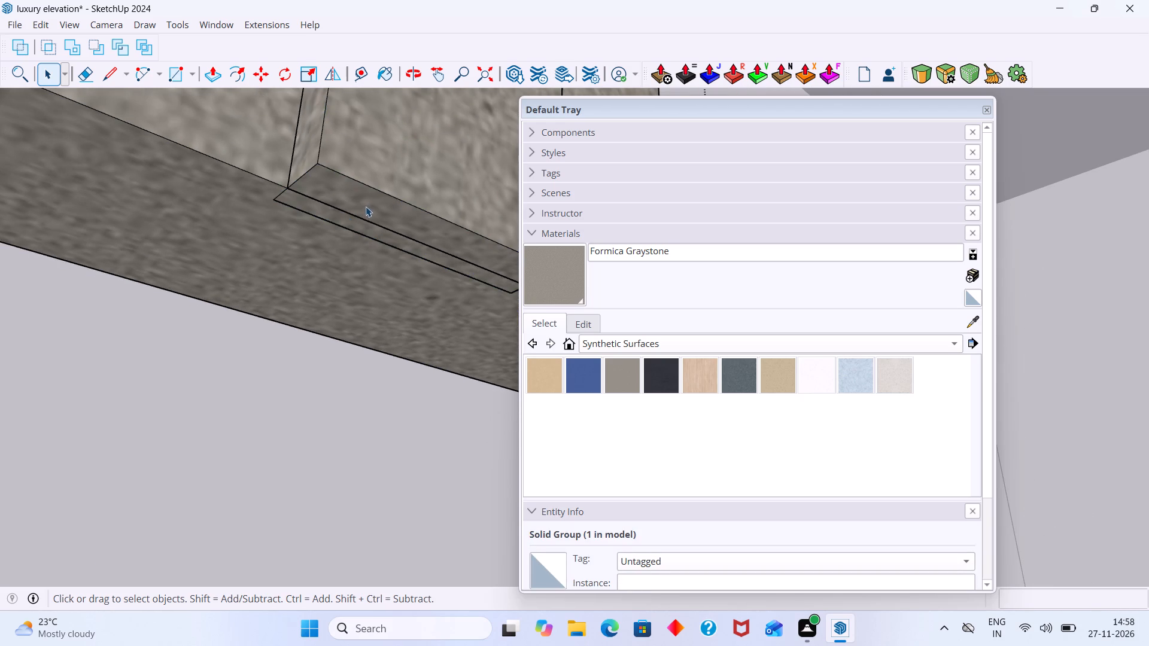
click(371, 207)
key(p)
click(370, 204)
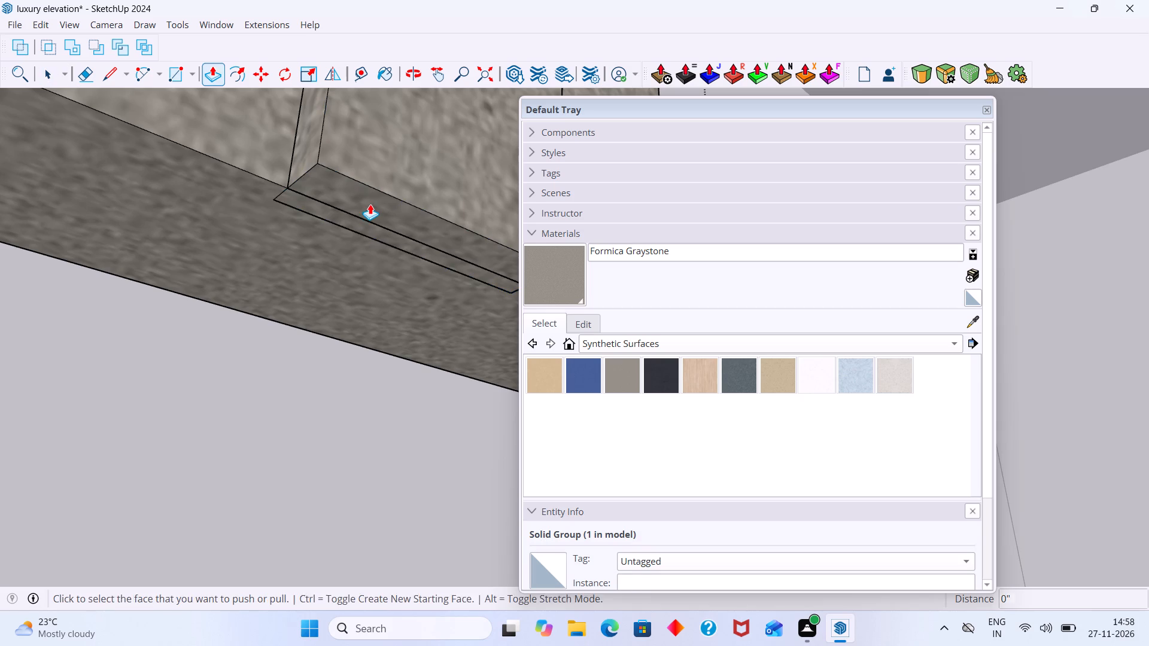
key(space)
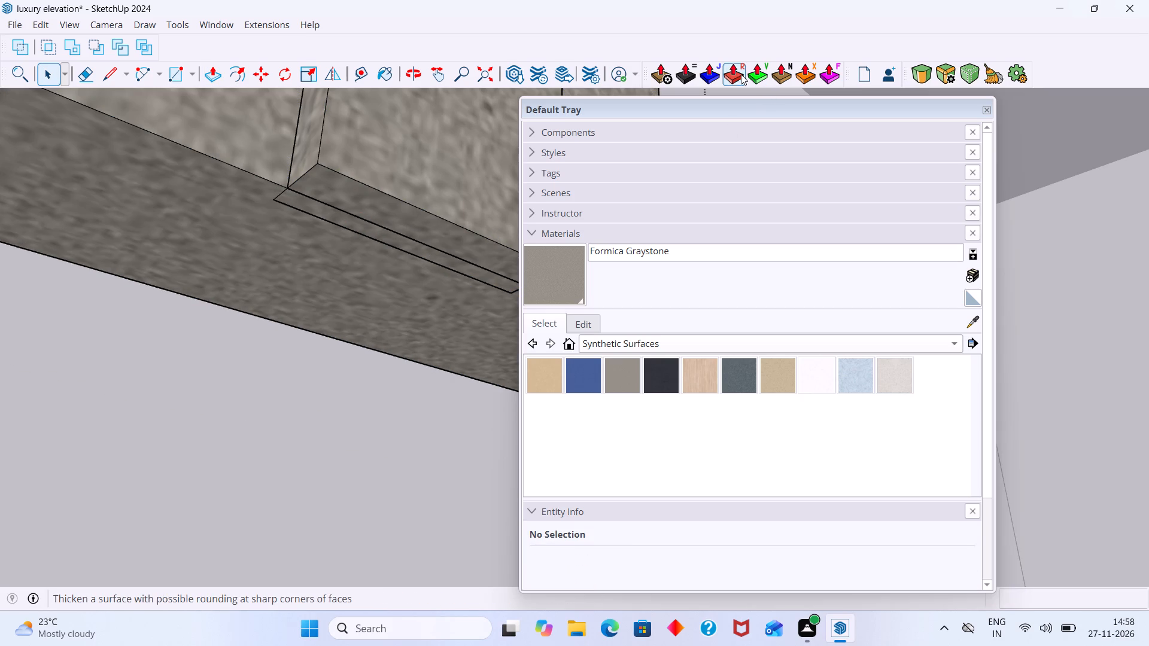
Extend the strip's bottom face about 6' 8" down to the lower graystone box's bottom edge with Joint Push Pull.
click(709, 77)
click(369, 204)
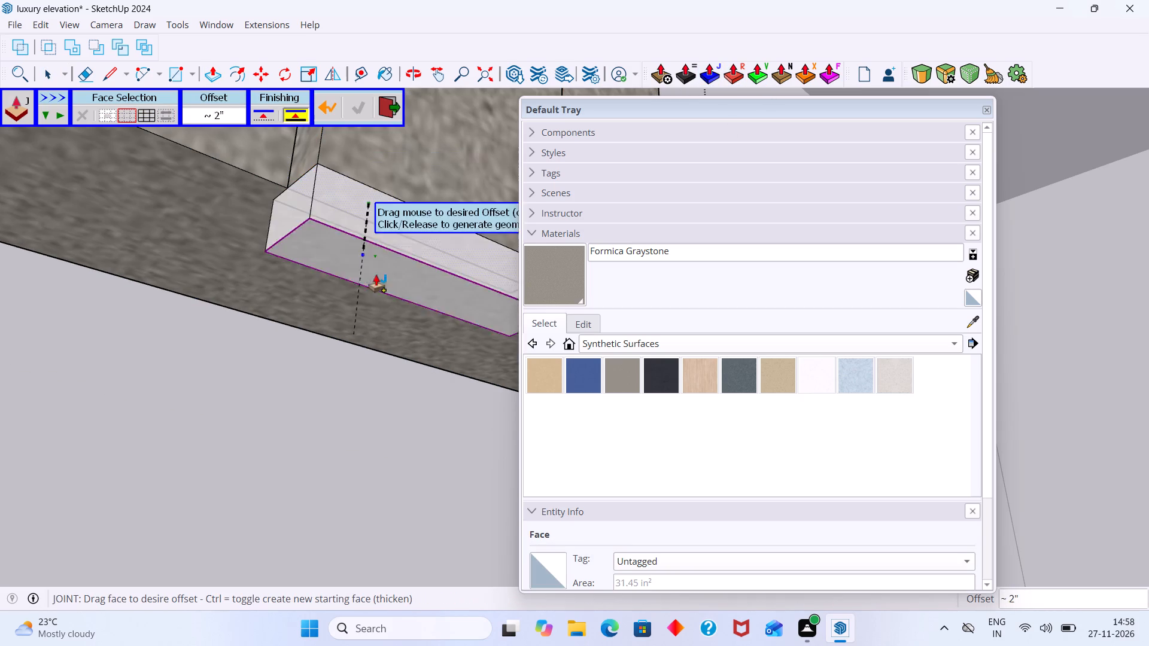
scroll(366, 363, down, 20)
scroll(366, 363, down, 10)
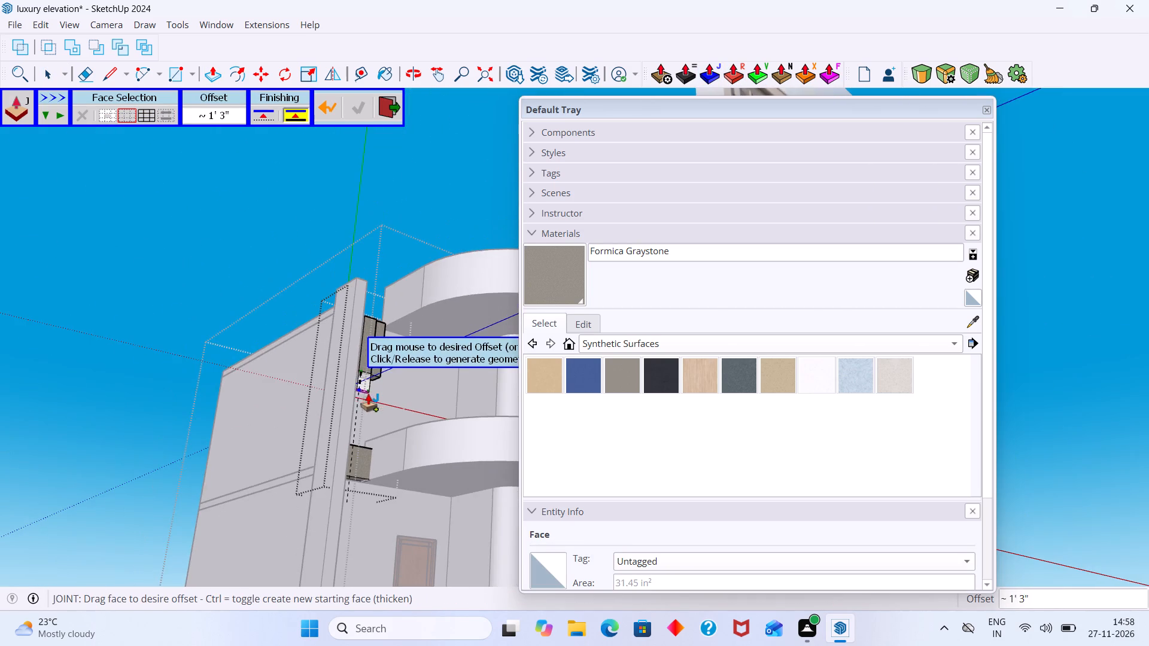
shift+middle_drag(365, 397, 375, 237)
middle_drag(373, 308, 257, 434)
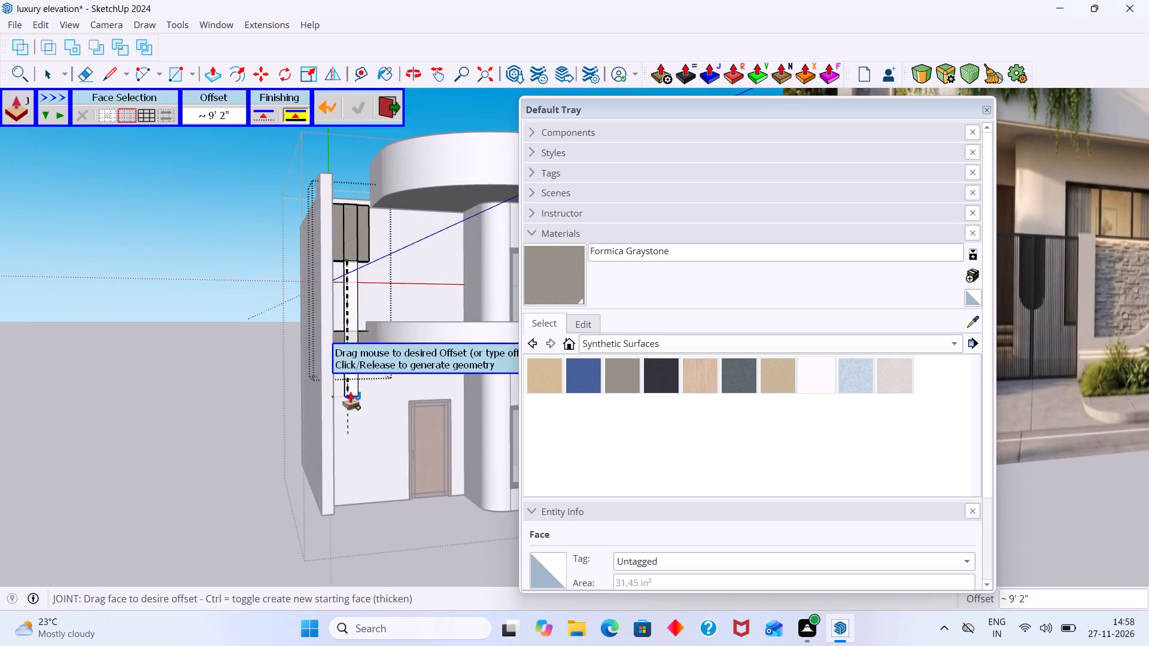
scroll(379, 376, up, 19)
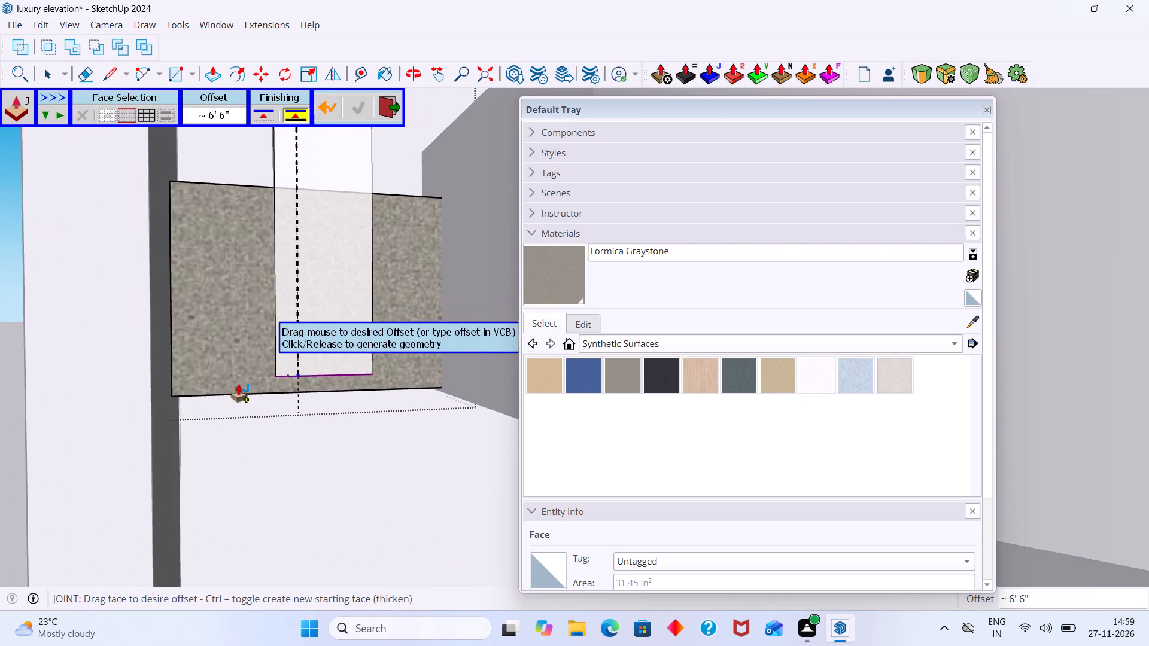
click(169, 392)
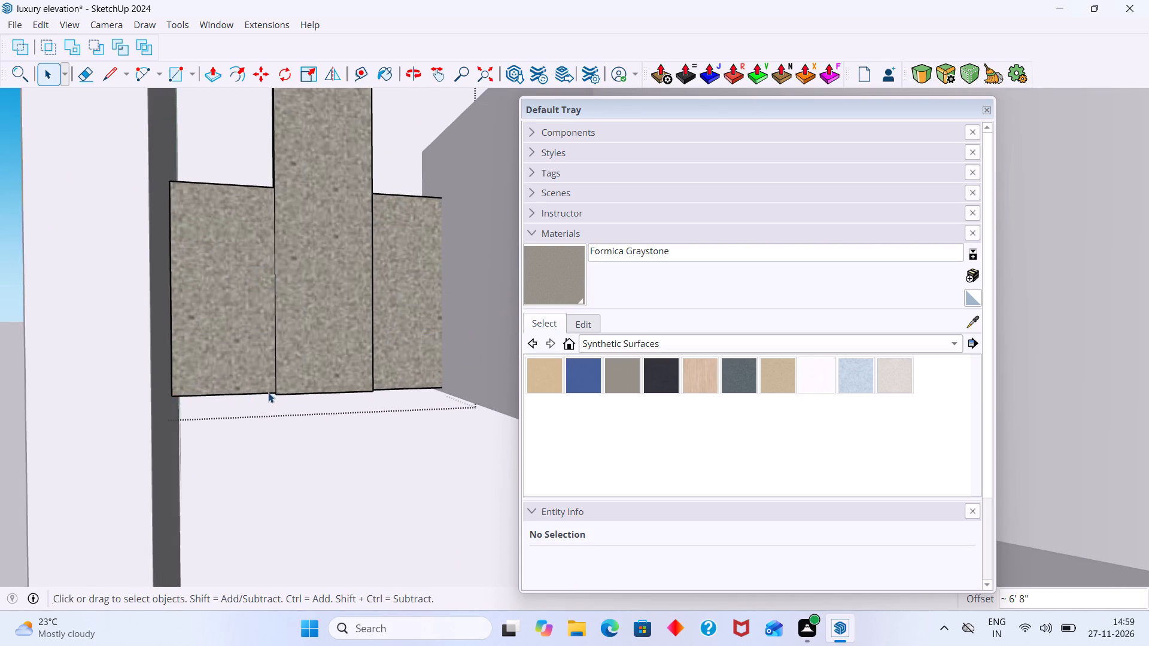
key(space)
scroll(427, 328, down, 16)
click(232, 329)
Examine the extended strip up close, where its side and front faces meet the upper box's underside.
middle_drag(448, 175, 458, 249)
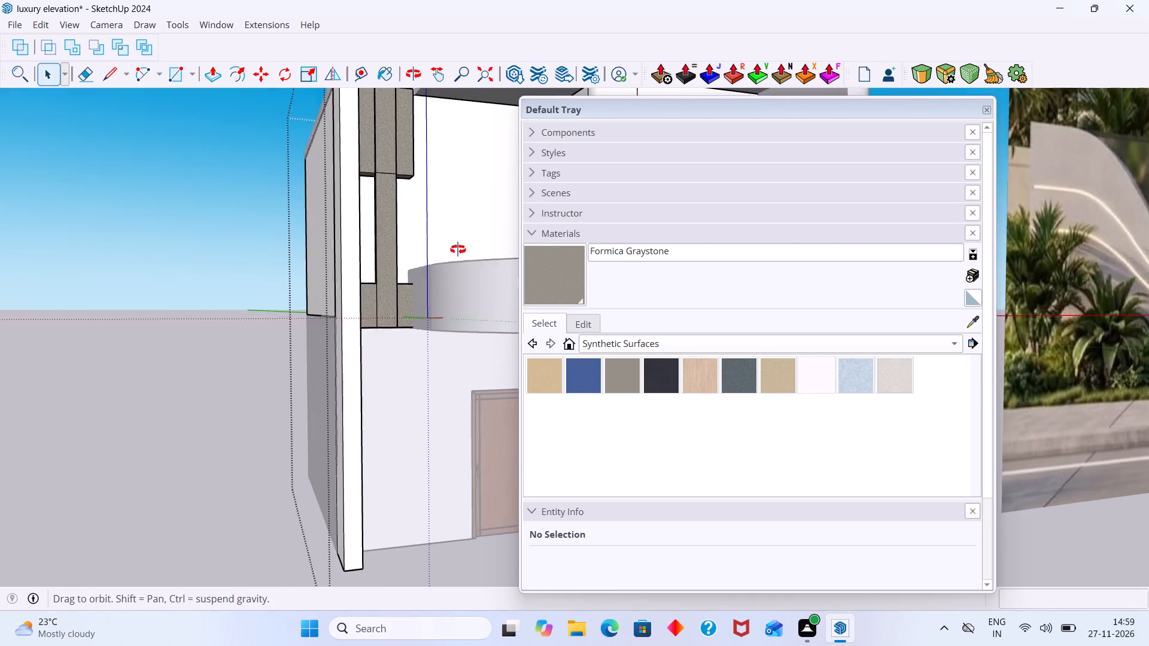
middle_drag(458, 249, 464, 263)
scroll(409, 223, up, 17)
middle_drag(360, 234, 396, 239)
scroll(342, 243, up, 4)
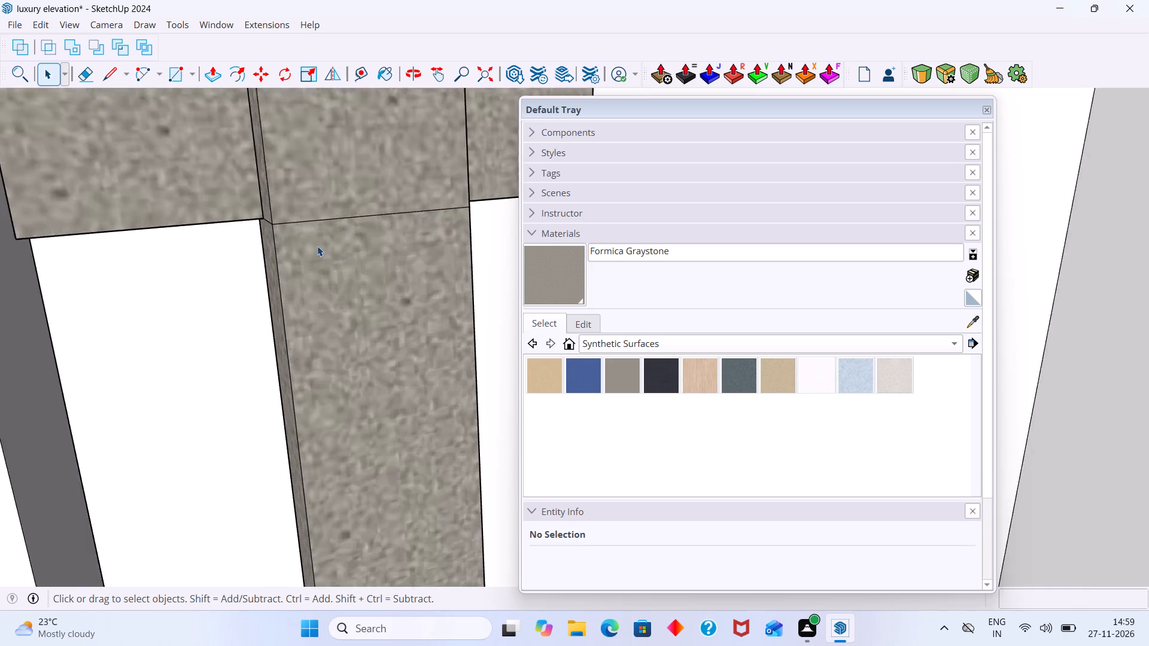
scroll(317, 246, up, 5)
middle_drag(272, 233, 351, 256)
scroll(278, 237, up, 8)
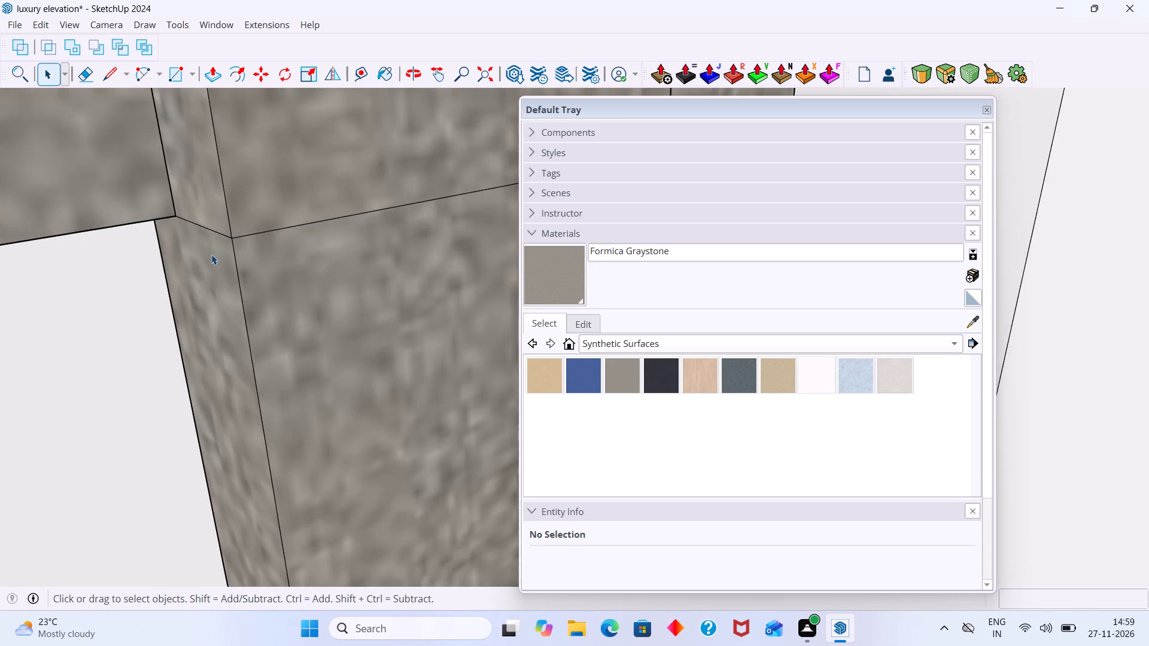
middle_drag(208, 256, 327, 200)
scroll(245, 239, up, 1)
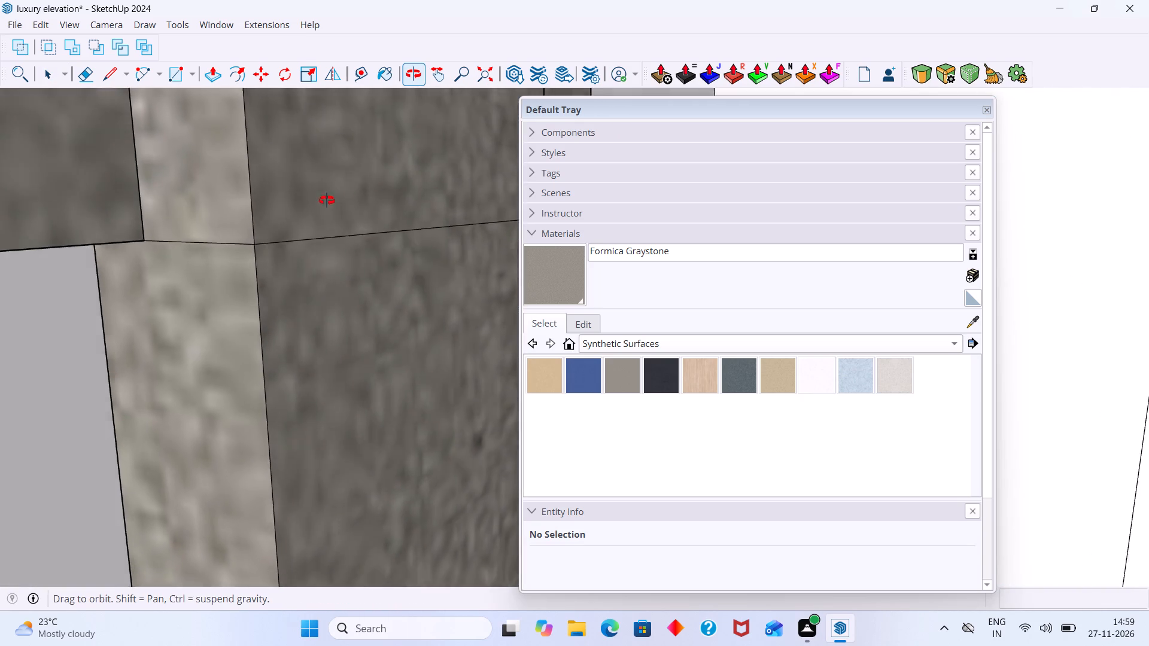
middle_drag(327, 200, 296, 237)
scroll(298, 229, down, 13)
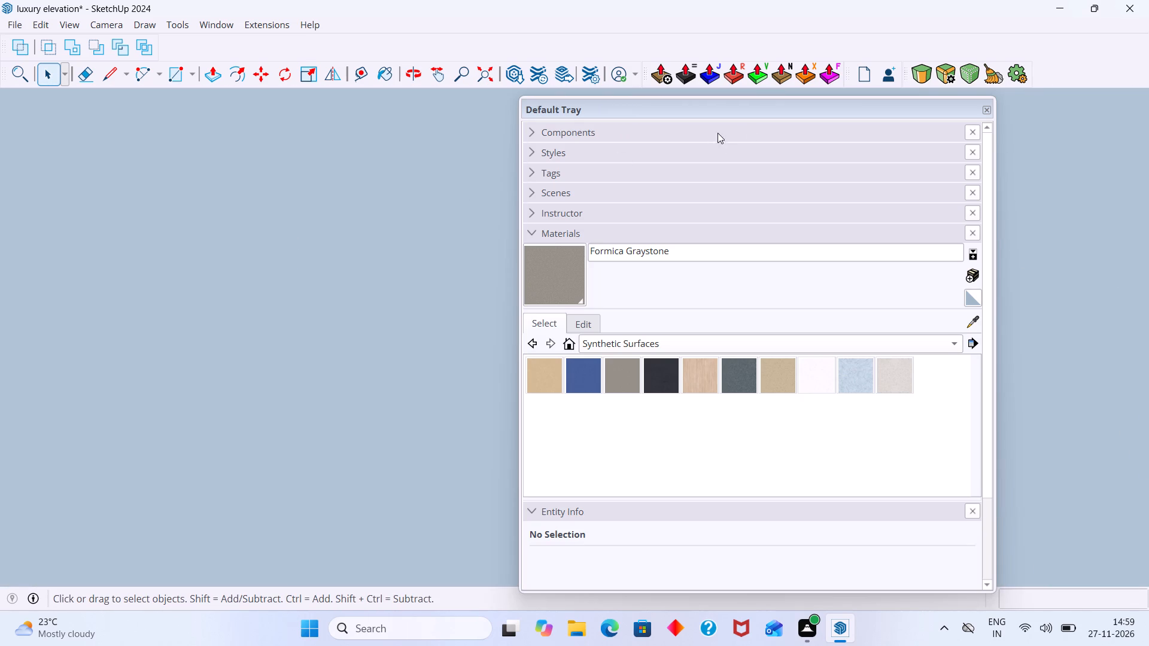
Open the enclosing group, select the vertical strip's group, and paint it with Formica Laminate Light.
click(989, 113)
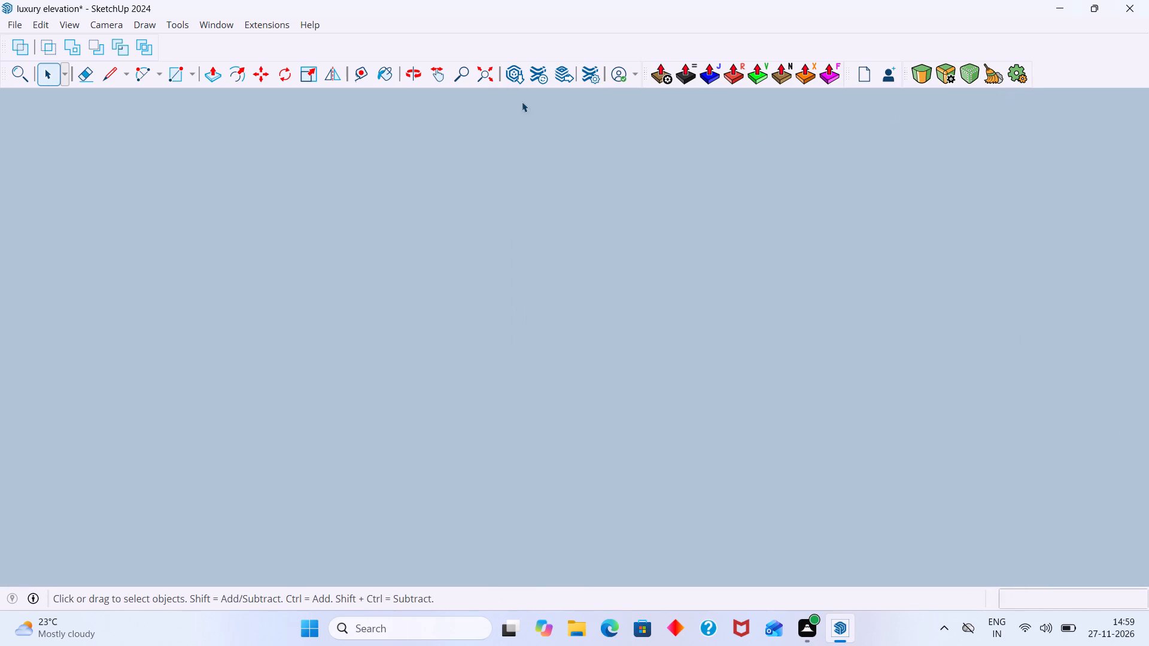
click(485, 69)
scroll(582, 205, down, 19)
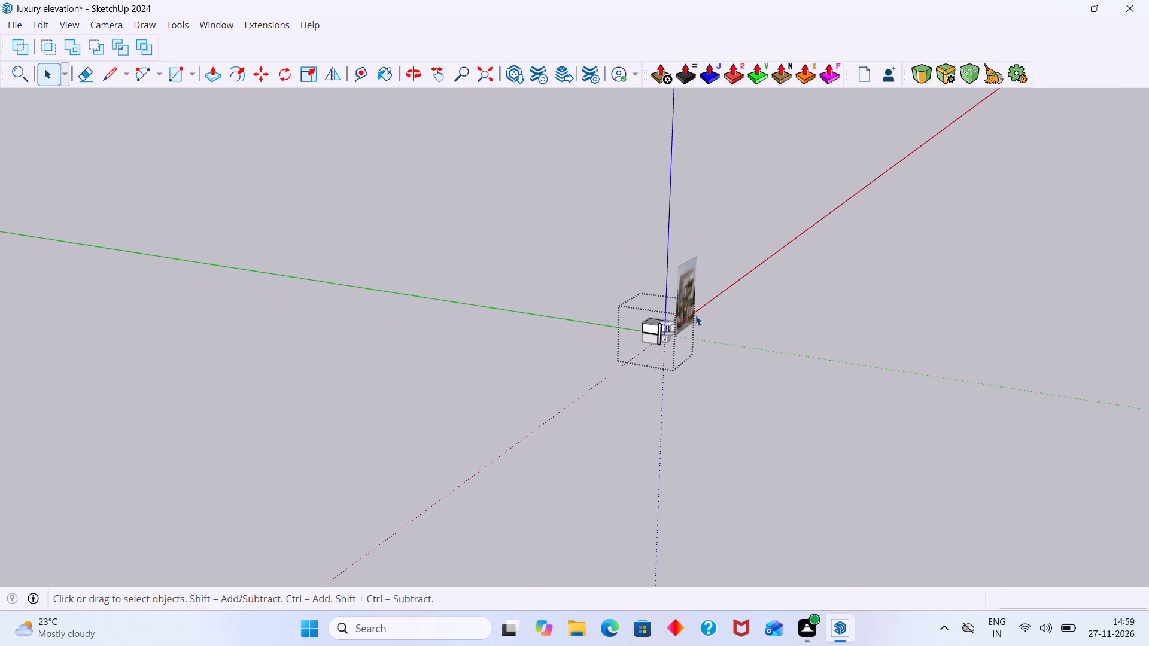
middle_drag(700, 315, 610, 225)
click(714, 293)
scroll(683, 278, up, 4)
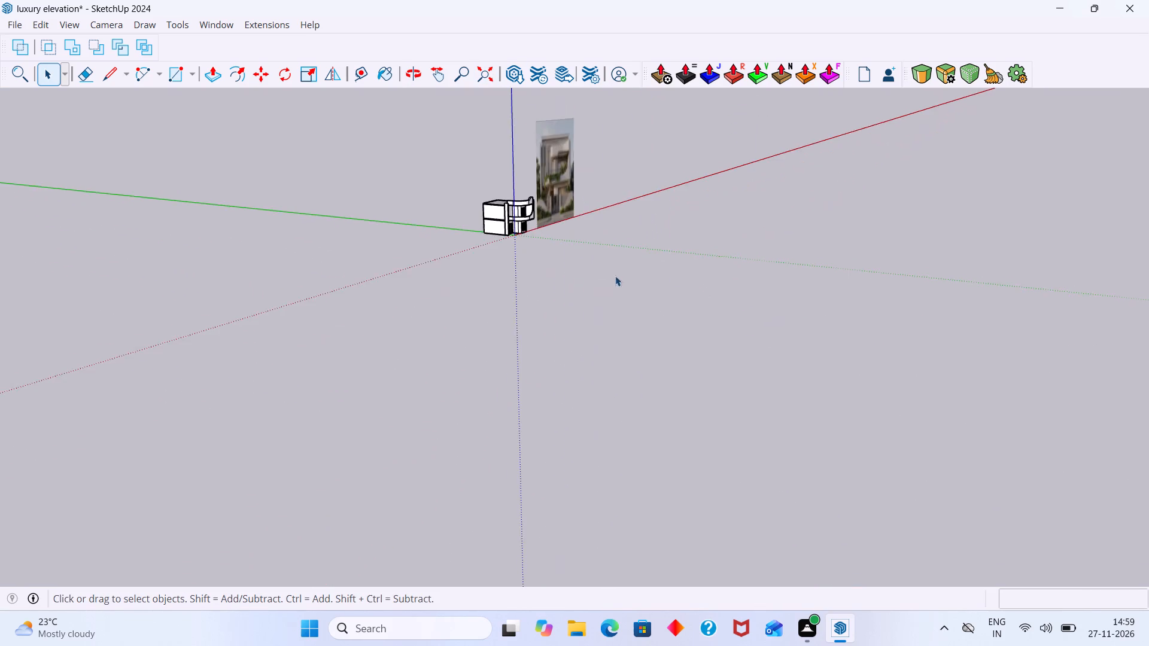
scroll(615, 276, up, 5)
shift+middle_drag(564, 261, 667, 360)
scroll(582, 259, up, 10)
middle_drag(548, 309, 411, 321)
scroll(456, 319, up, 1)
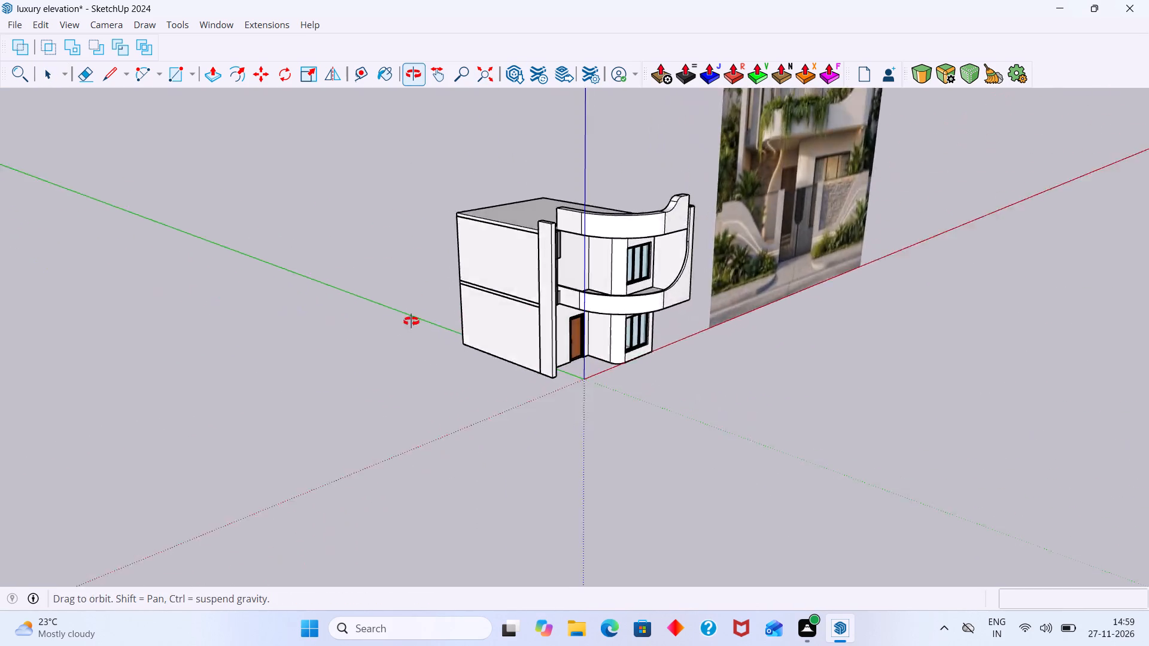
middle_drag(411, 321, 373, 323)
middle_drag(637, 304, 543, 285)
scroll(572, 247, up, 14)
click(516, 239)
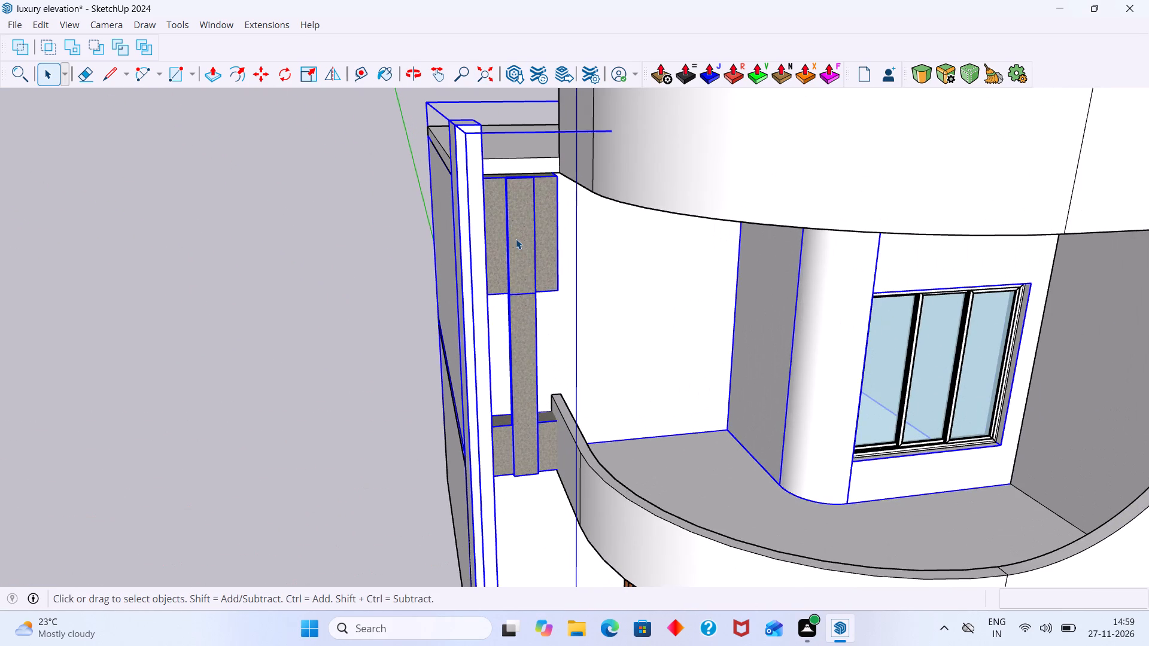
triple_click(525, 241)
triple_click(527, 247)
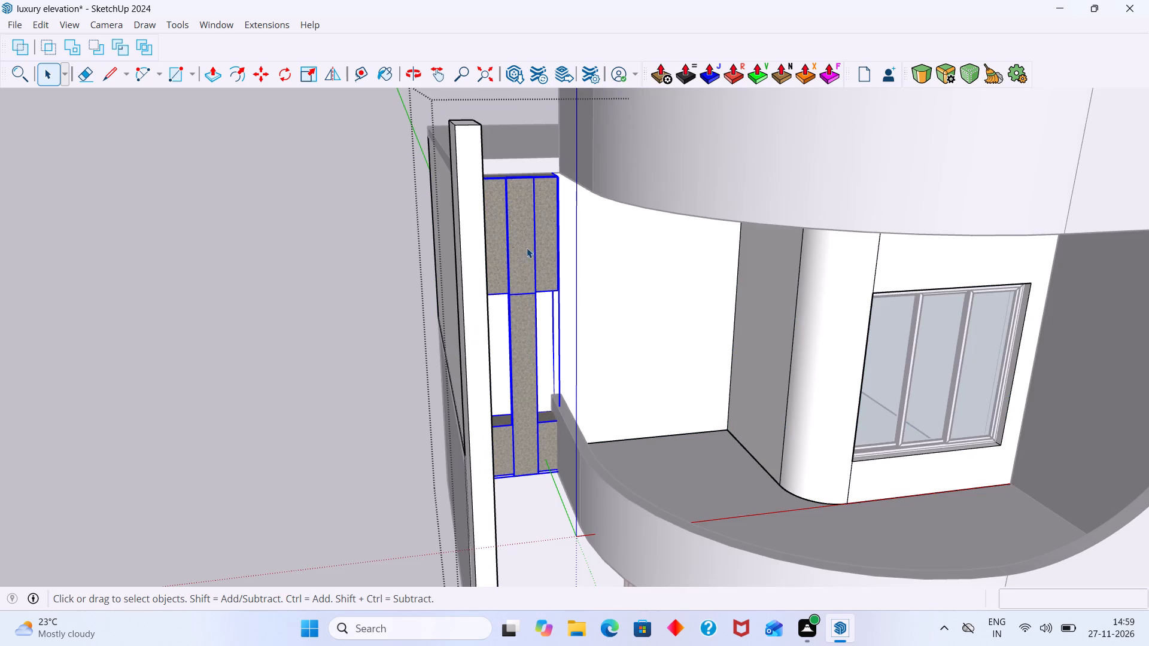
scroll(534, 259, down, 5)
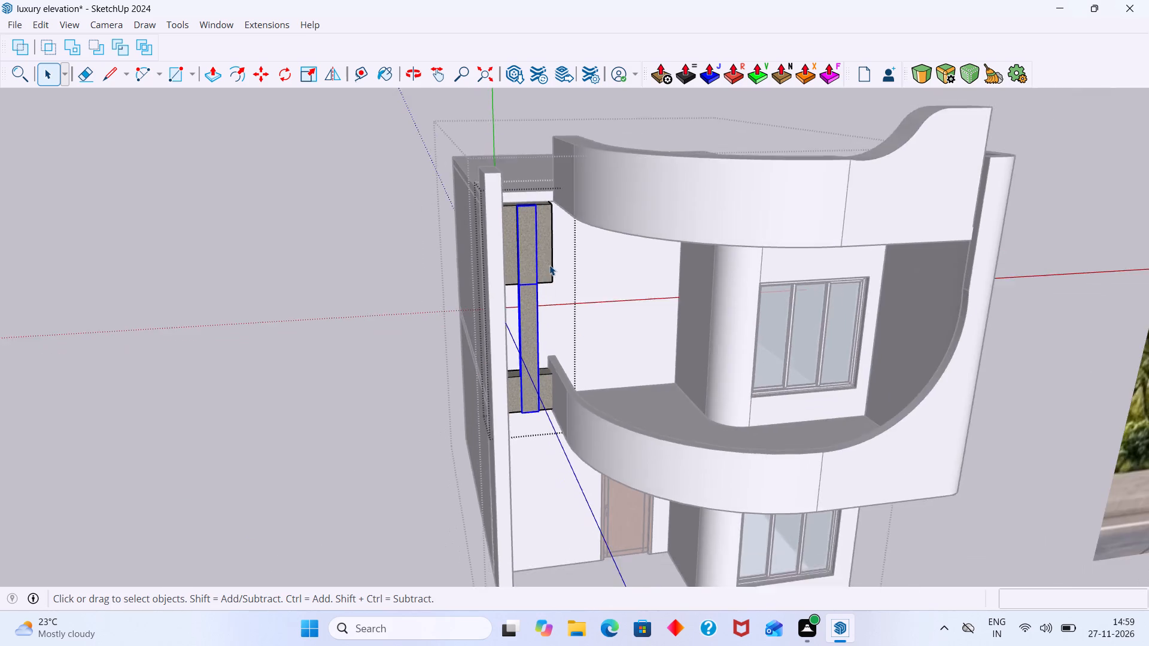
scroll(549, 265, down, 4)
shift+middle_drag(606, 263, 515, 260)
key(b)
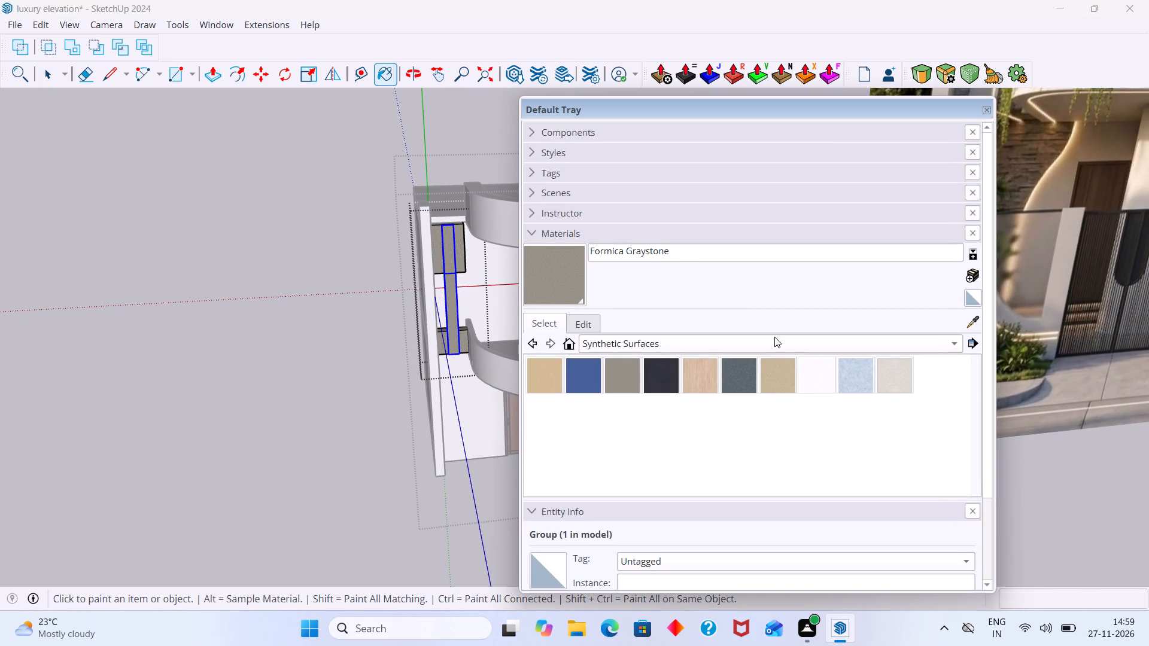
click(698, 380)
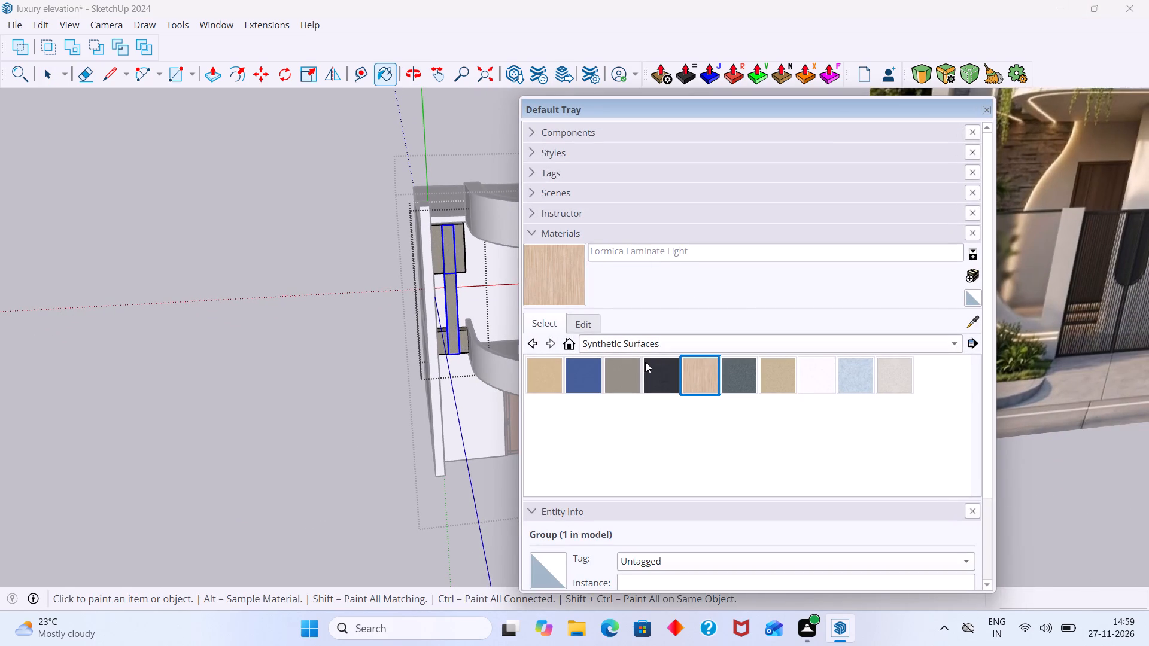
scroll(474, 299, up, 11)
click(434, 300)
scroll(456, 302, down, 5)
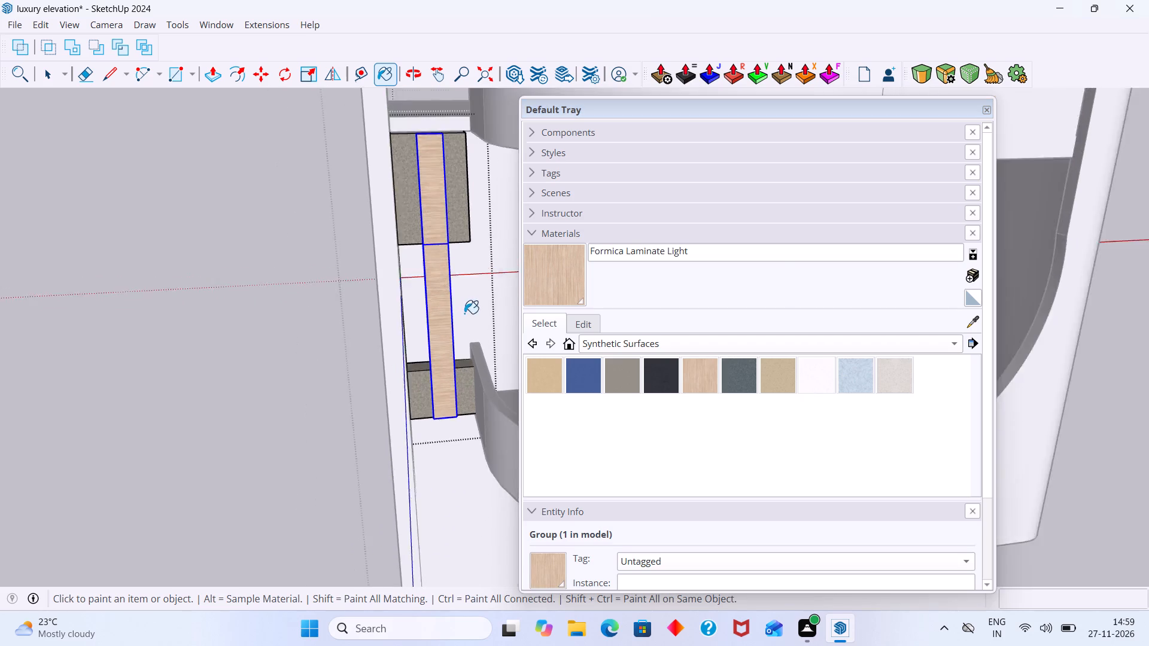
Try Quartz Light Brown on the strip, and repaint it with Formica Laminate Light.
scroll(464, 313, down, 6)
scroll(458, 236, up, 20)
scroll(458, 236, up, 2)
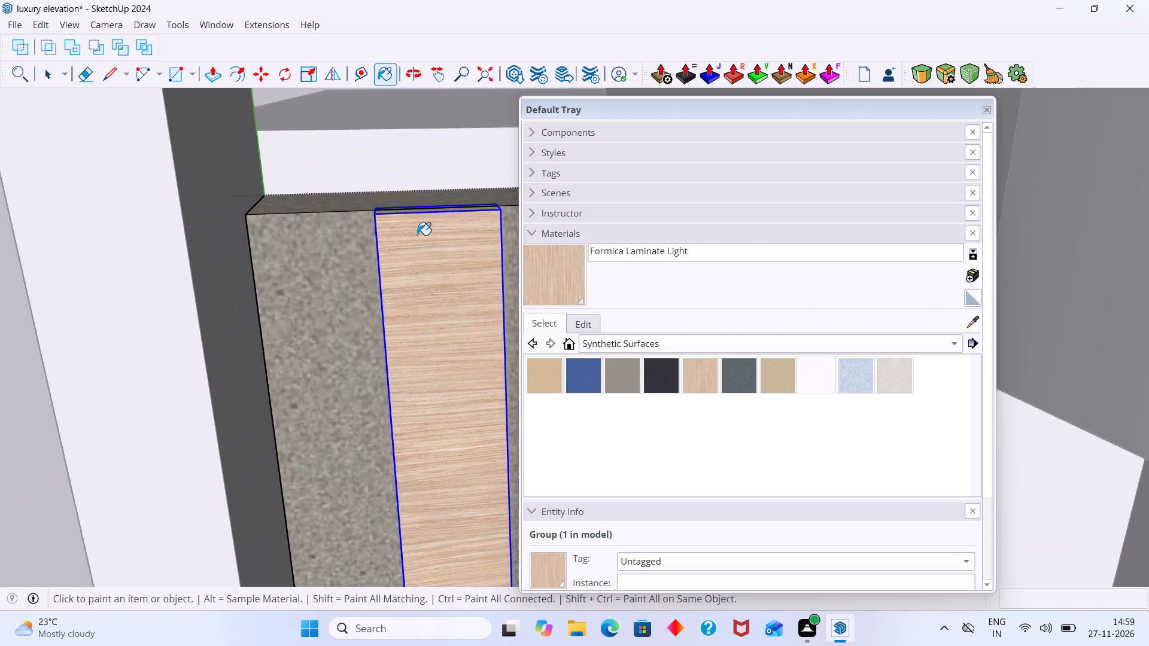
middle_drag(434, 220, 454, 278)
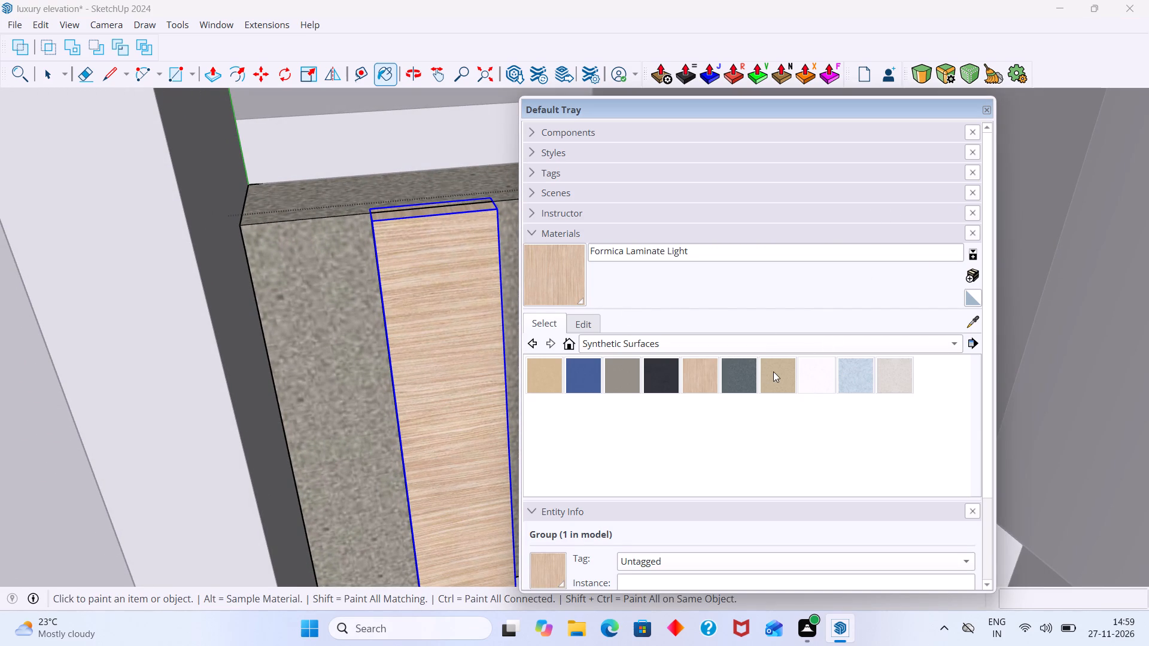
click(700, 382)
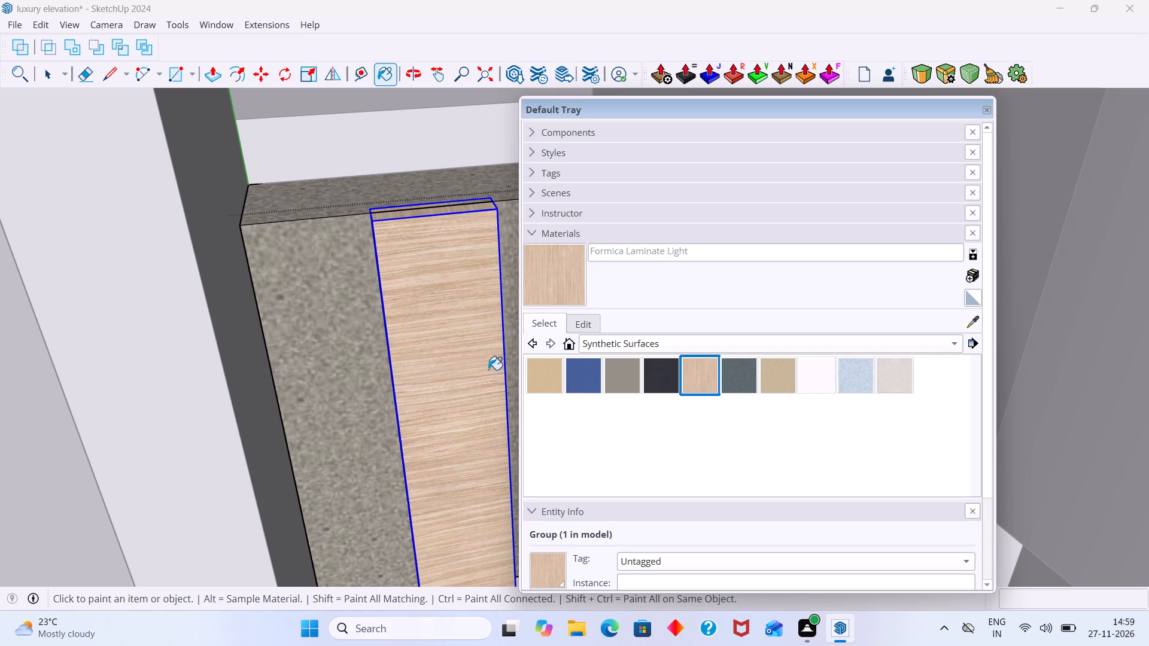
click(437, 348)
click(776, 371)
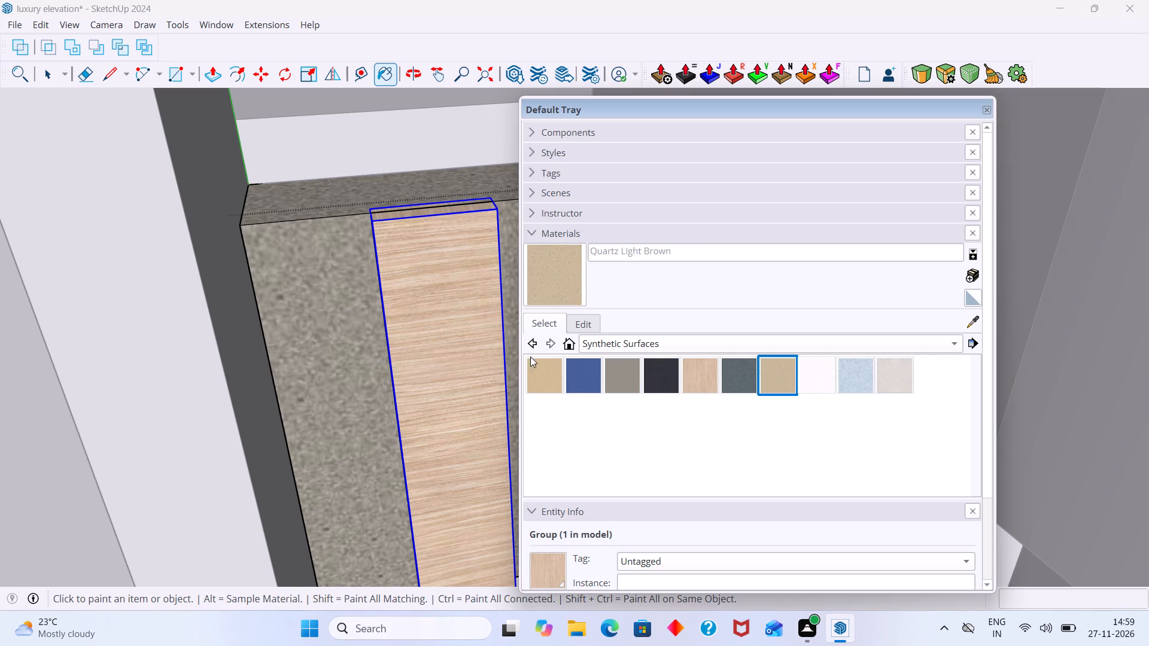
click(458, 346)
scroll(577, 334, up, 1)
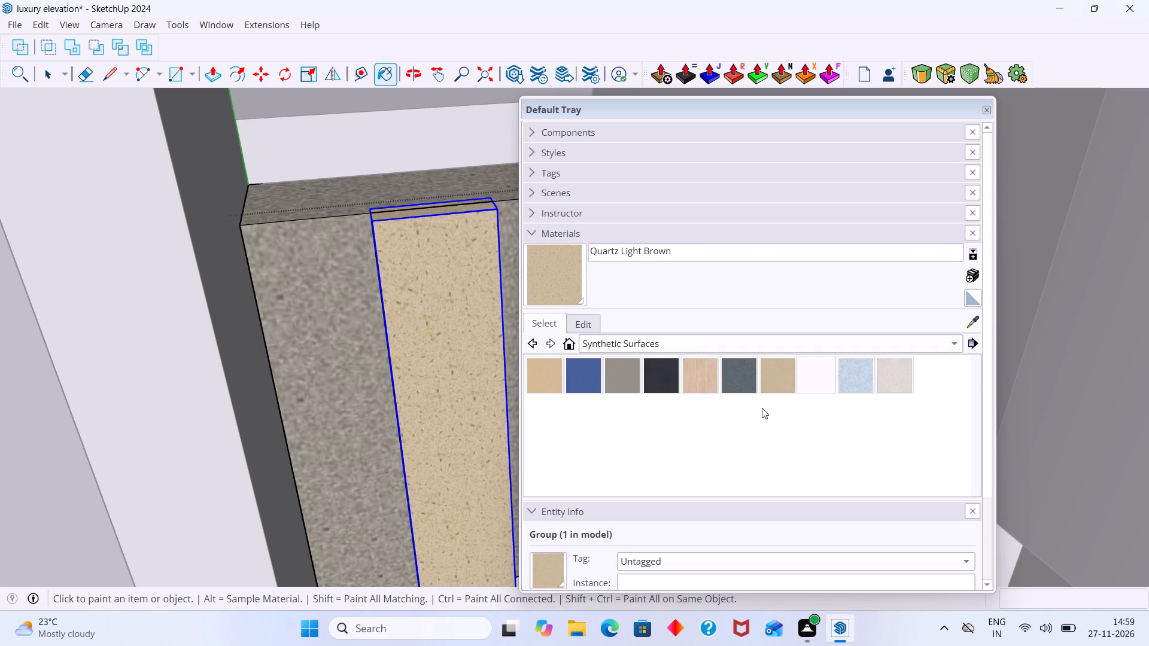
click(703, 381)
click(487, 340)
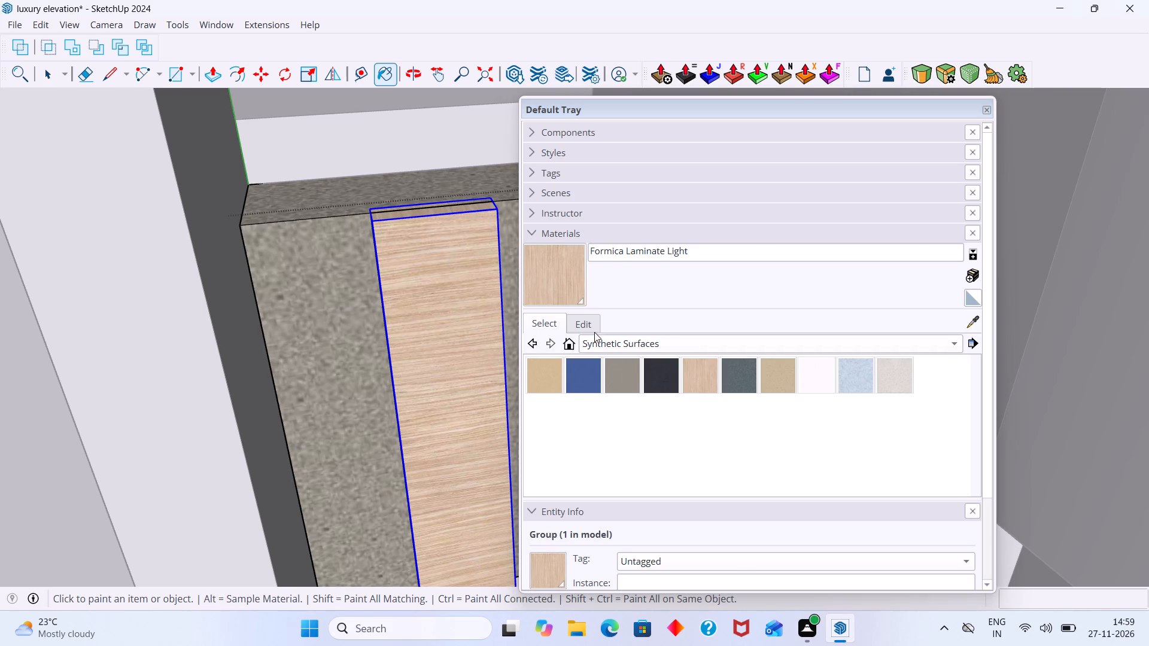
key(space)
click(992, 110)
Leave the open groups and compare the house model's front and side with the reference image.
scroll(881, 265, down, 16)
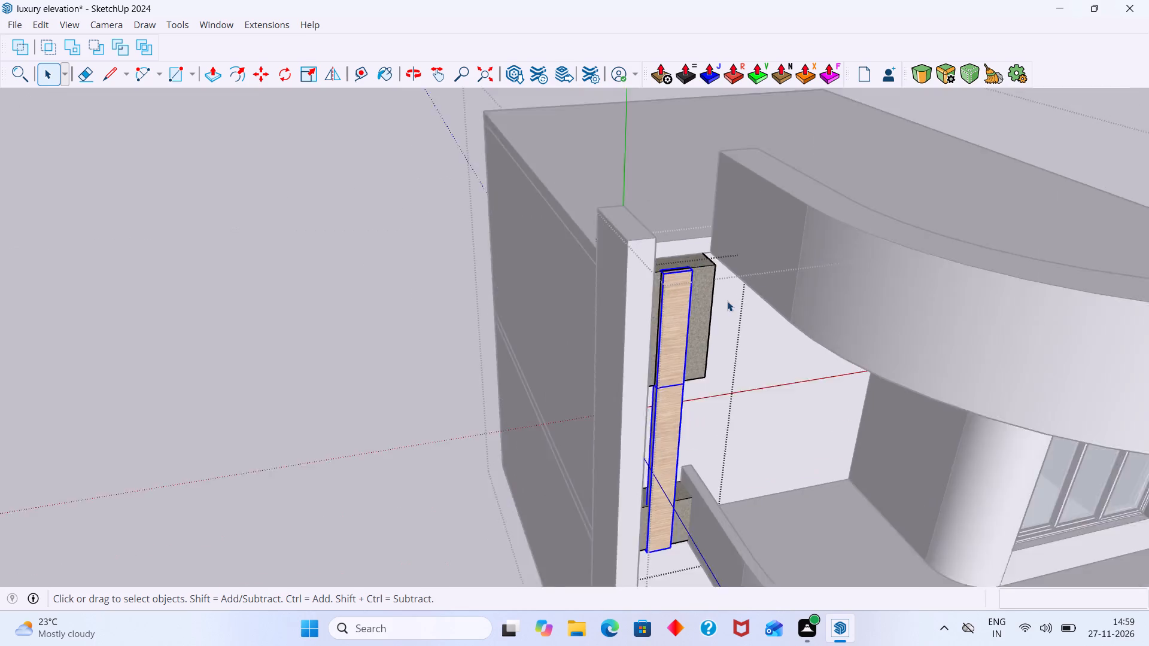
scroll(727, 301, down, 11)
middle_drag(719, 334, 698, 295)
click(579, 278)
scroll(701, 285, down, 7)
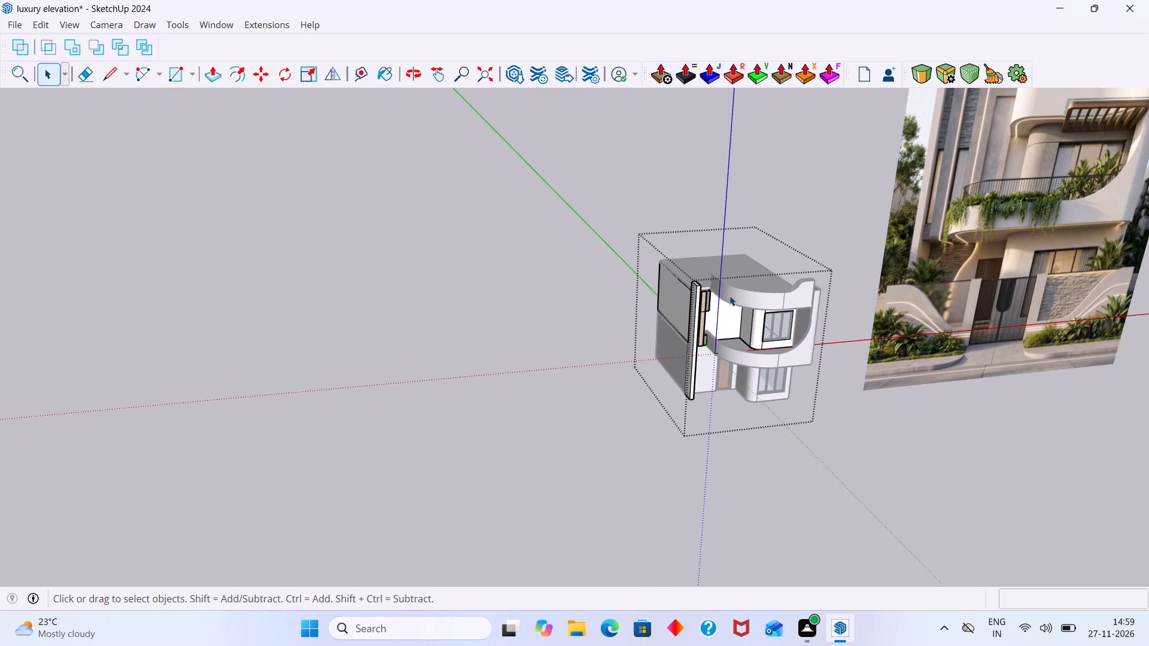
shift+middle_drag(706, 278, 543, 239)
scroll(712, 208, down, 6)
shift+middle_drag(577, 277, 439, 303)
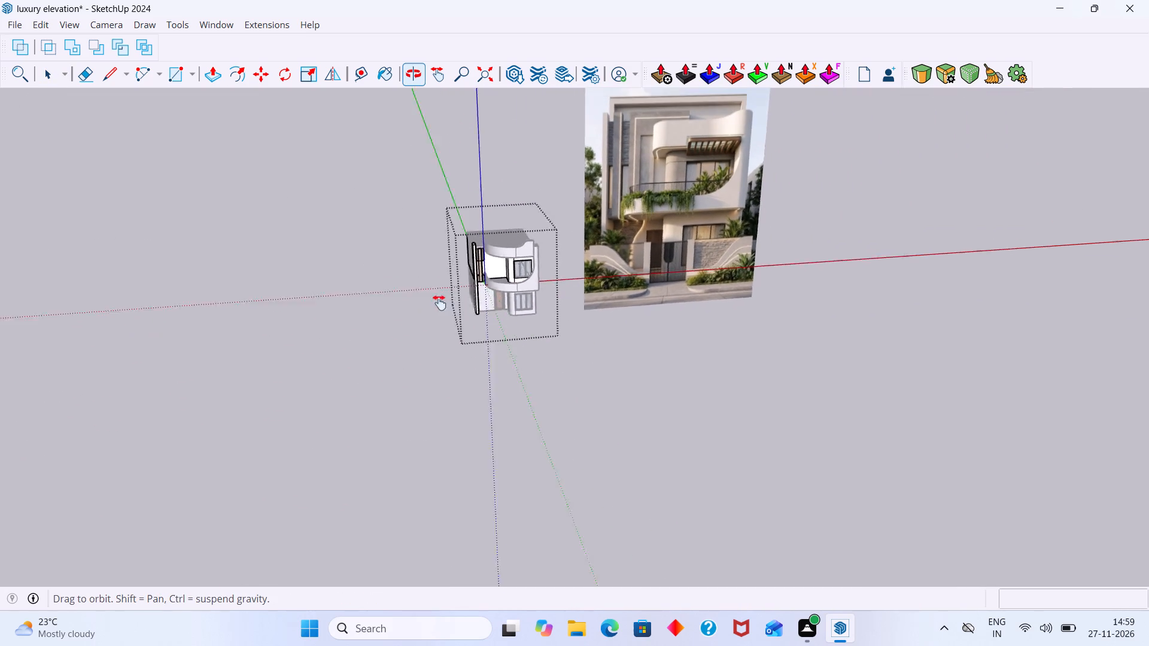
shift+middle_drag(439, 303, 422, 315)
scroll(626, 244, up, 11)
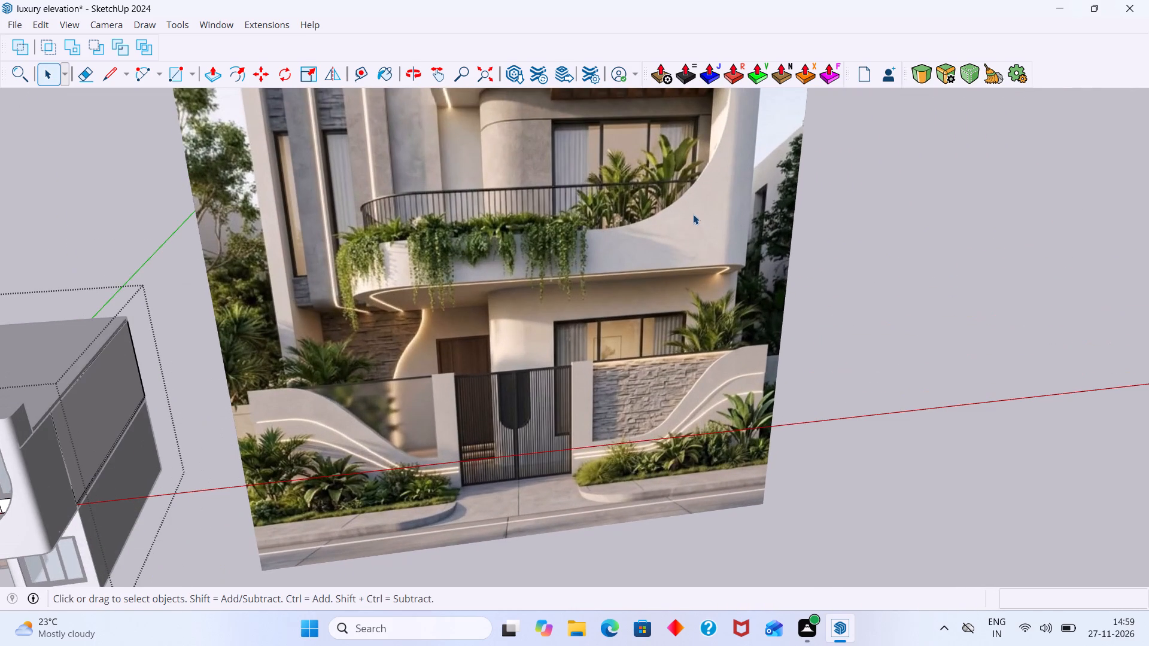
middle_drag(696, 213, 712, 246)
scroll(698, 258, down, 12)
shift+middle_drag(514, 373, 626, 352)
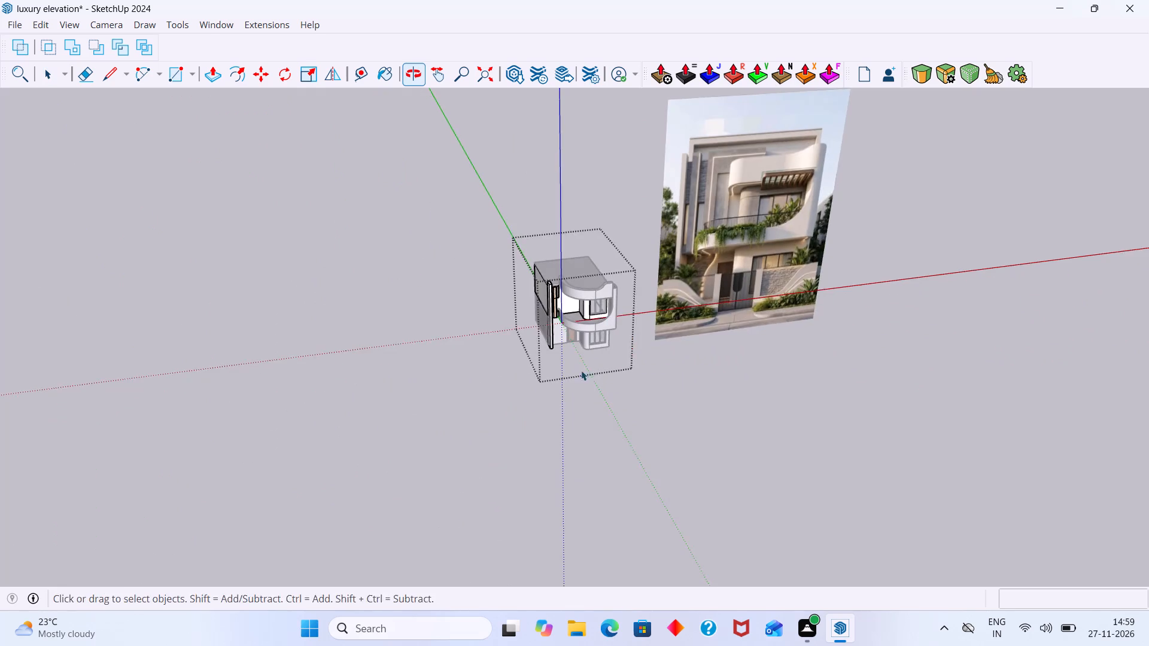
scroll(583, 364, up, 2)
middle_drag(583, 362, 561, 310)
click(449, 398)
scroll(623, 318, up, 5)
shift+middle_drag(588, 326, 574, 330)
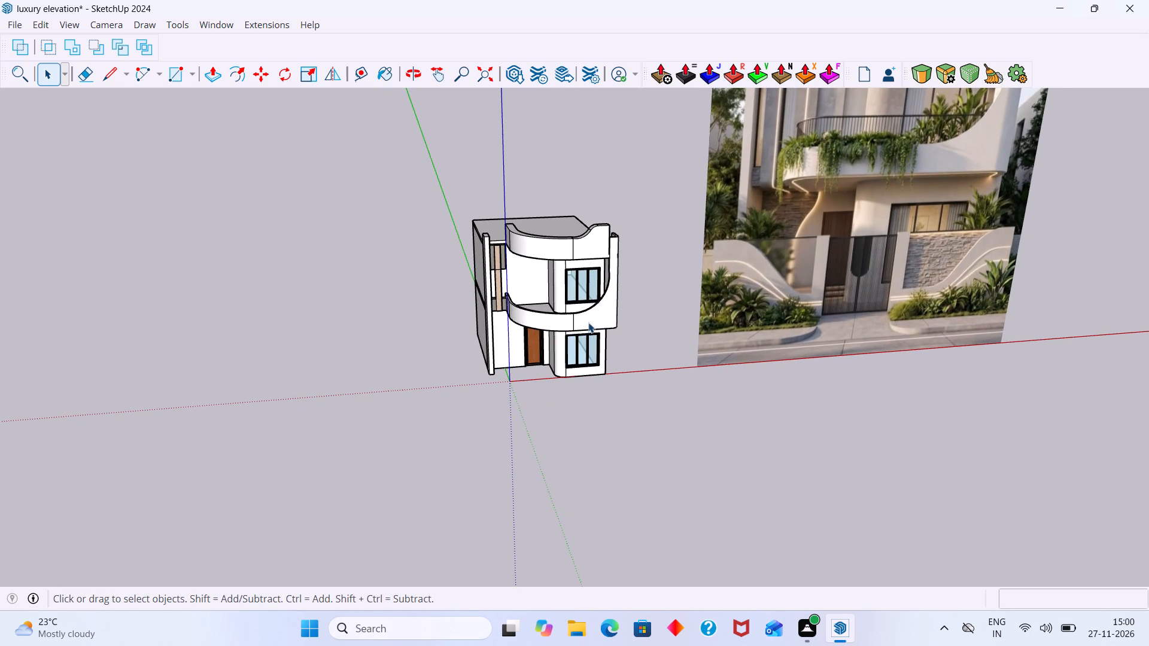
shift+middle_drag(545, 321, 506, 321)
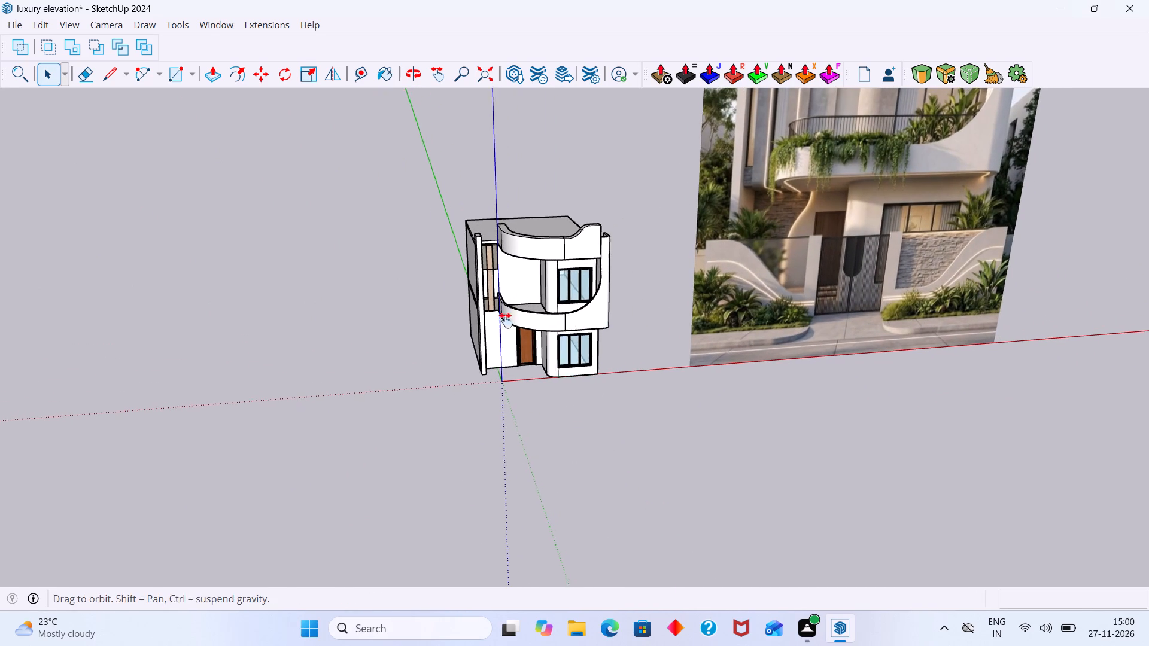
shift+middle_drag(506, 321, 383, 331)
middle_drag(428, 359, 385, 321)
scroll(394, 354, up, 4)
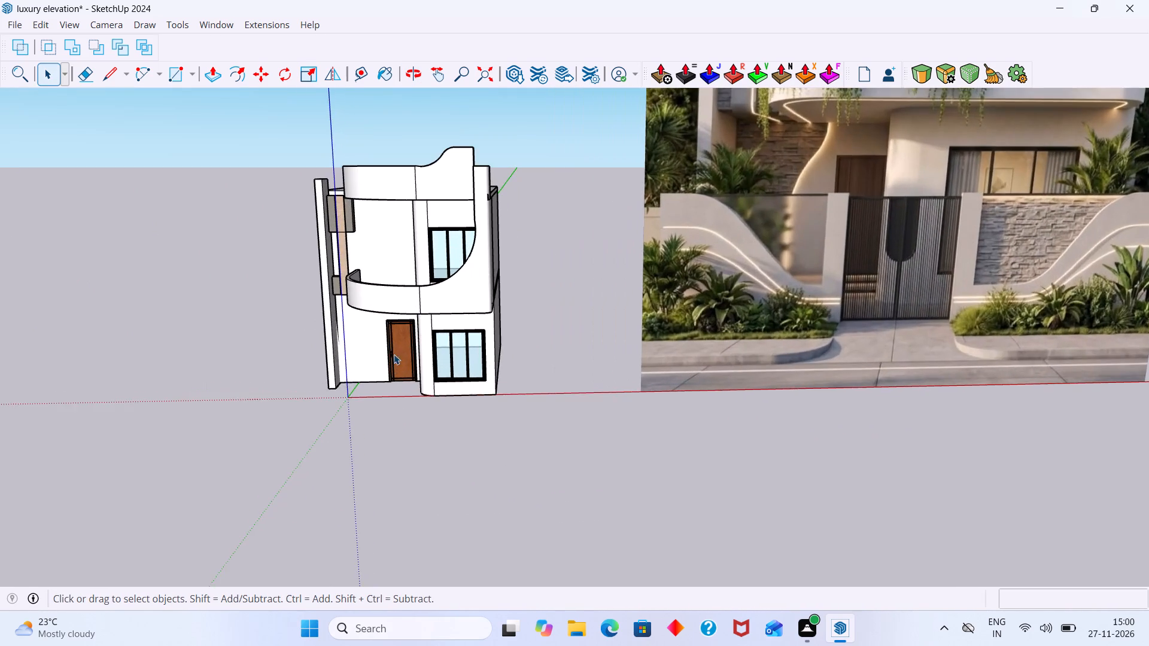
scroll(402, 356, down, 6)
shift+middle_drag(519, 370, 483, 448)
middle_drag(461, 438, 456, 358)
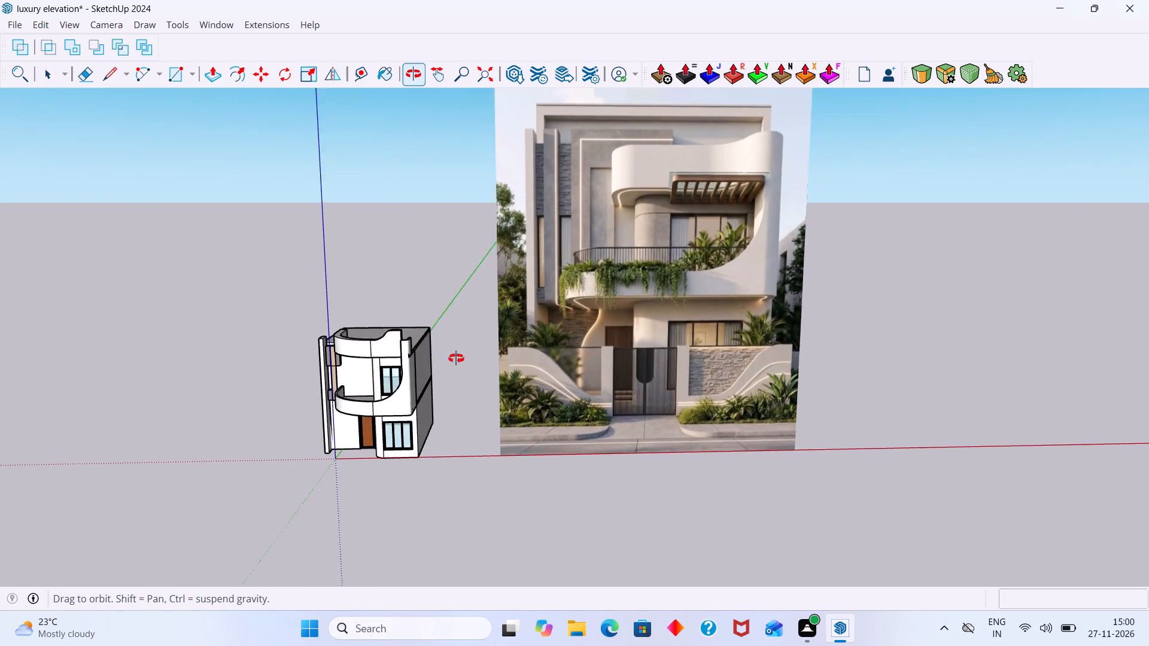
Examine the house model's upper overhang and recessed window wall from the front and below, alongside the reference image.
middle_drag(456, 358, 485, 316)
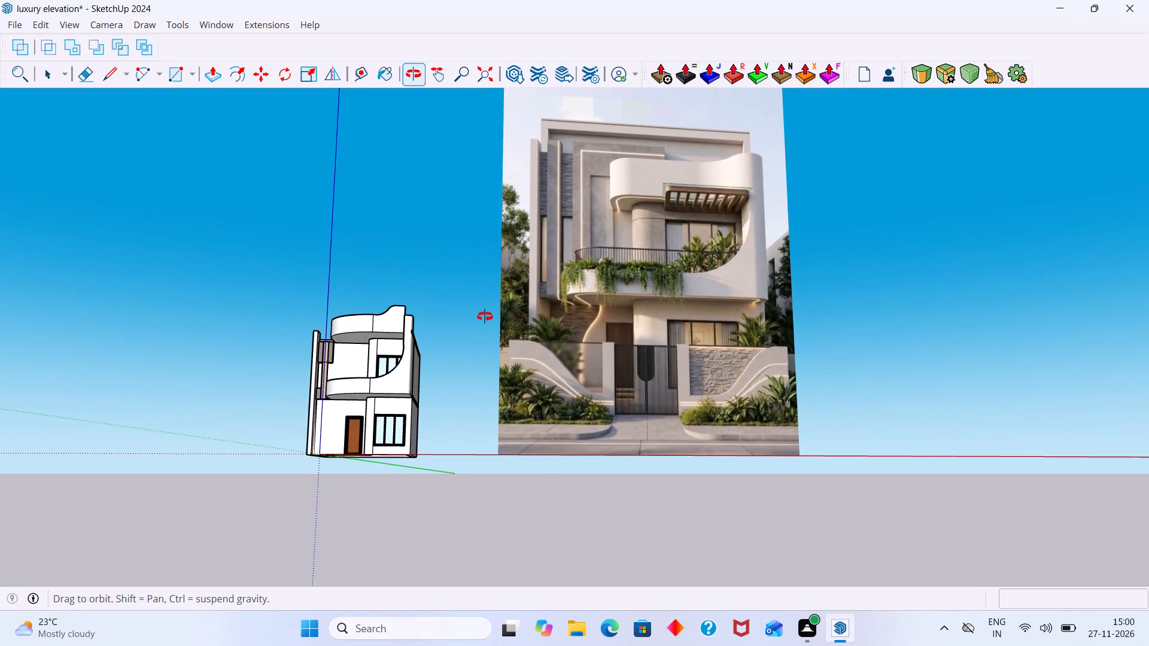
middle_drag(485, 316, 489, 324)
scroll(461, 337, down, 3)
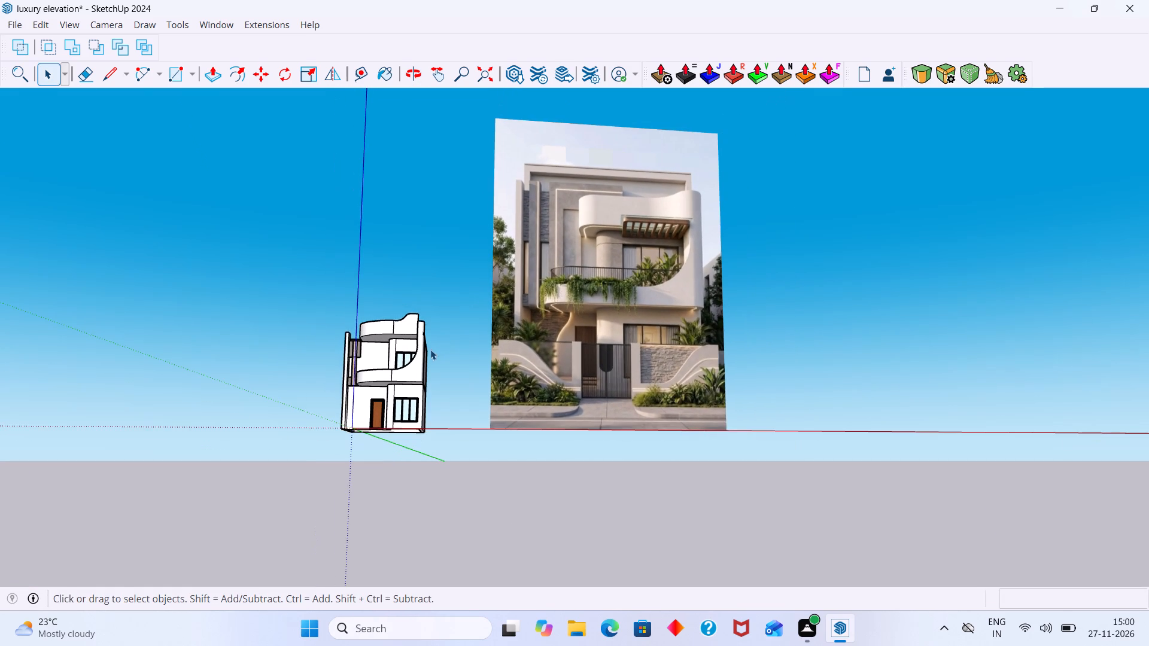
scroll(431, 349, down, 1)
middle_drag(434, 348, 435, 400)
scroll(413, 331, up, 6)
middle_drag(409, 332, 420, 328)
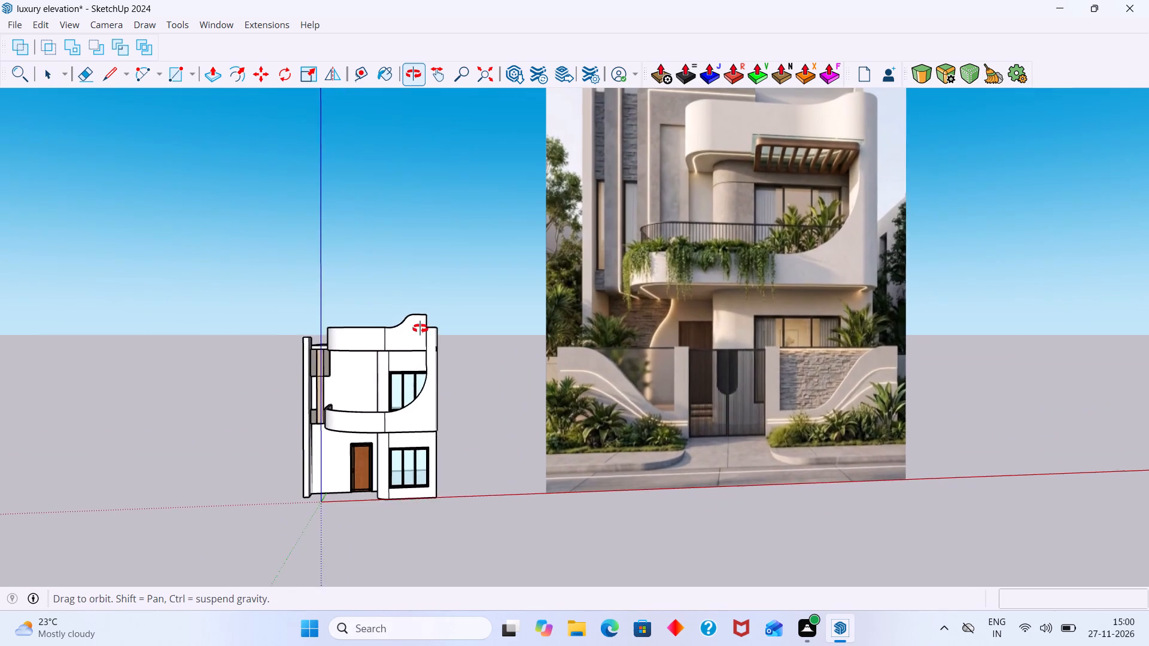
middle_drag(420, 328, 522, 273)
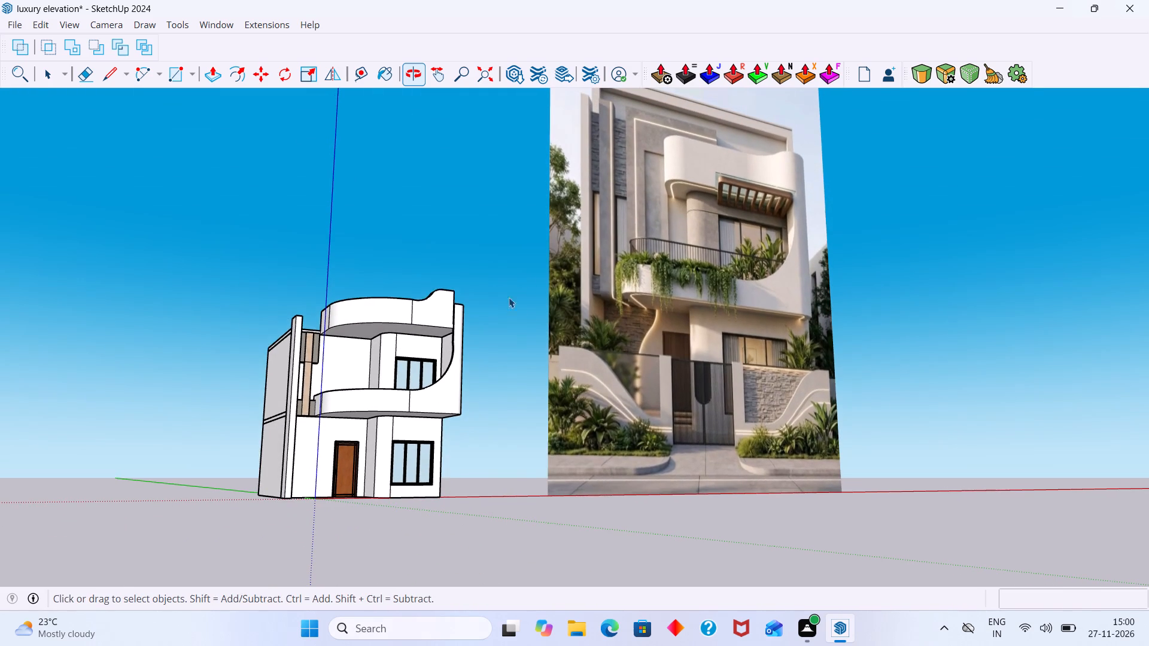
scroll(412, 368, up, 18)
scroll(400, 324, up, 3)
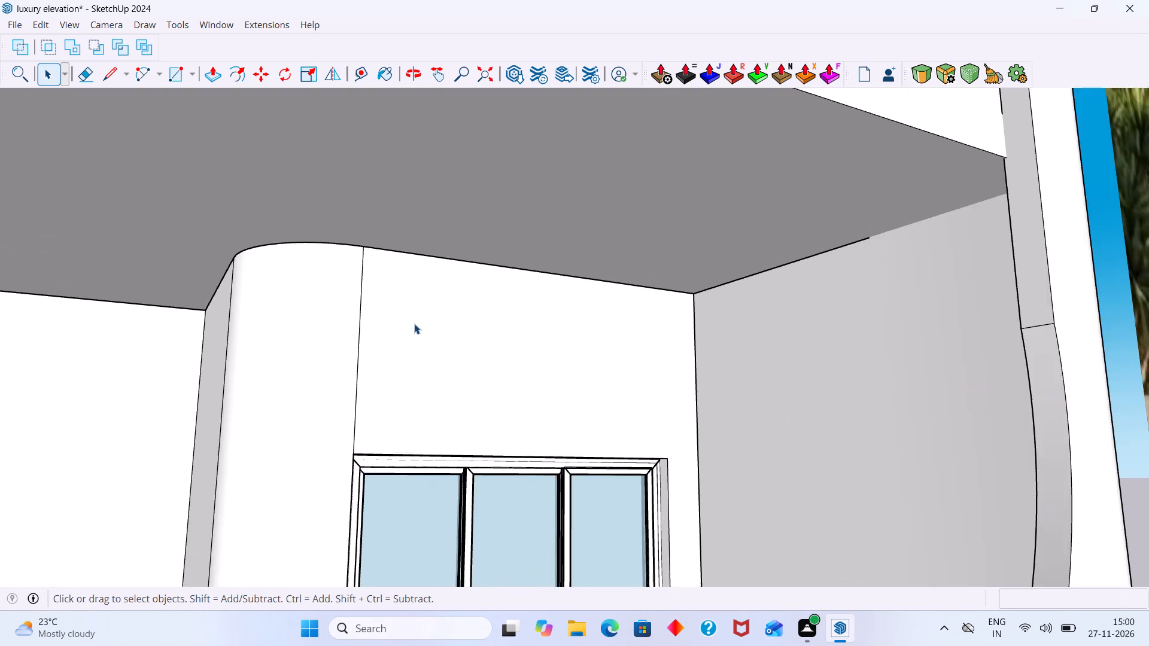
scroll(414, 324, down, 18)
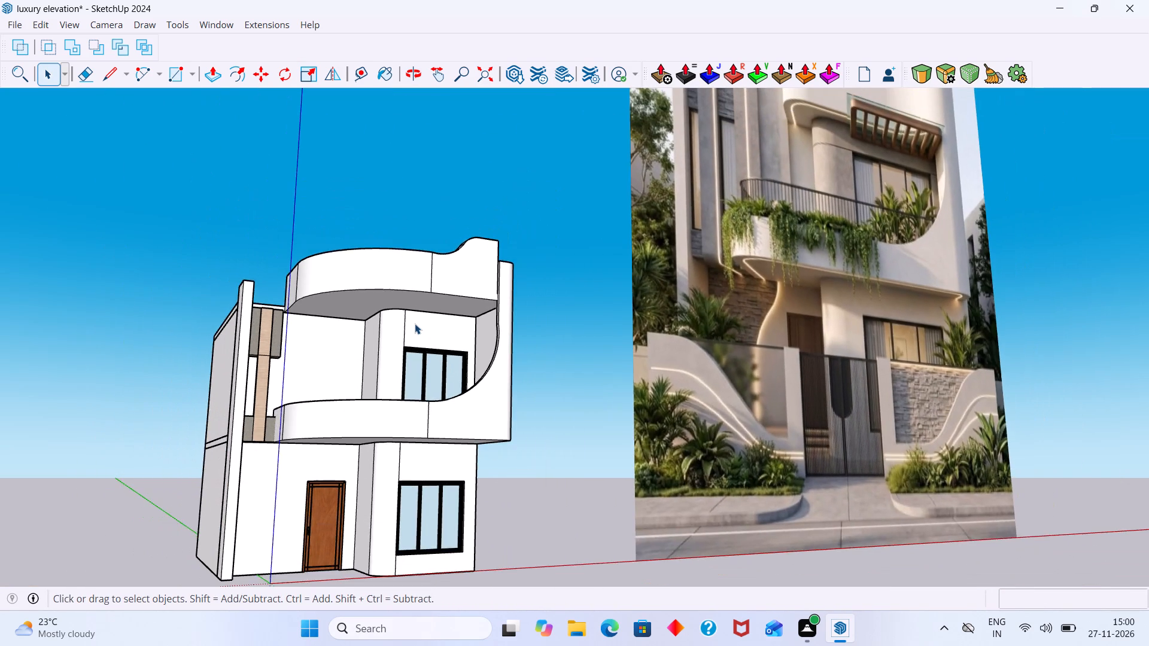
Examine the wooden slatted pergola and lit curved overhang above the upper window in the reference image.
scroll(415, 324, down, 5)
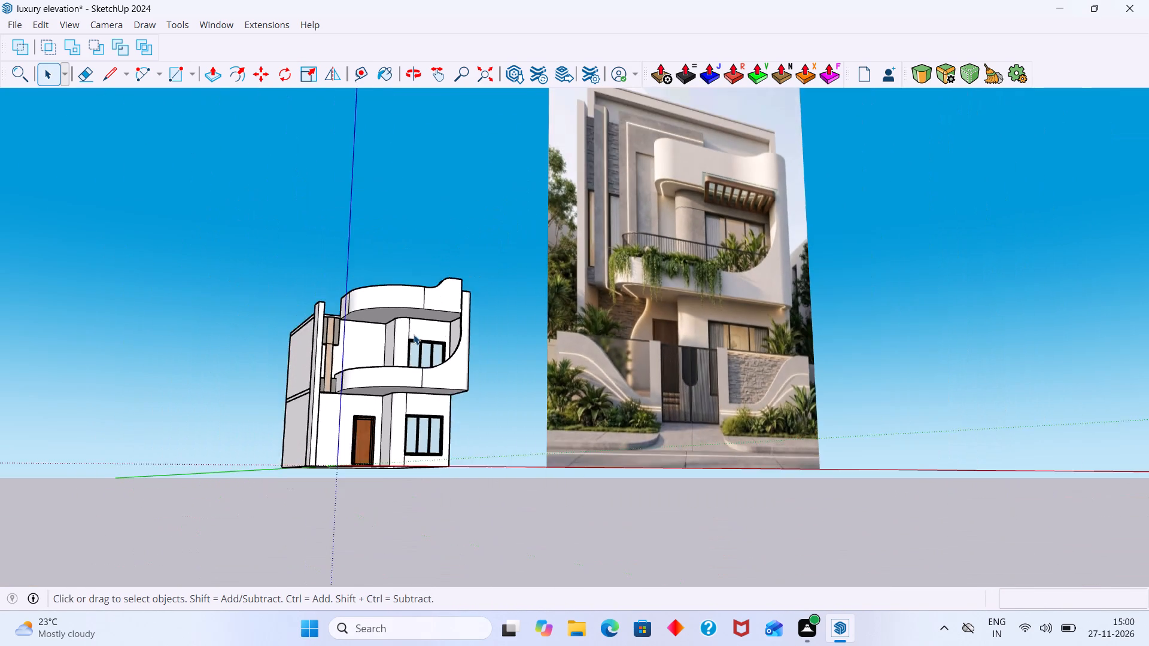
scroll(414, 334, down, 4)
scroll(238, 452, down, 7)
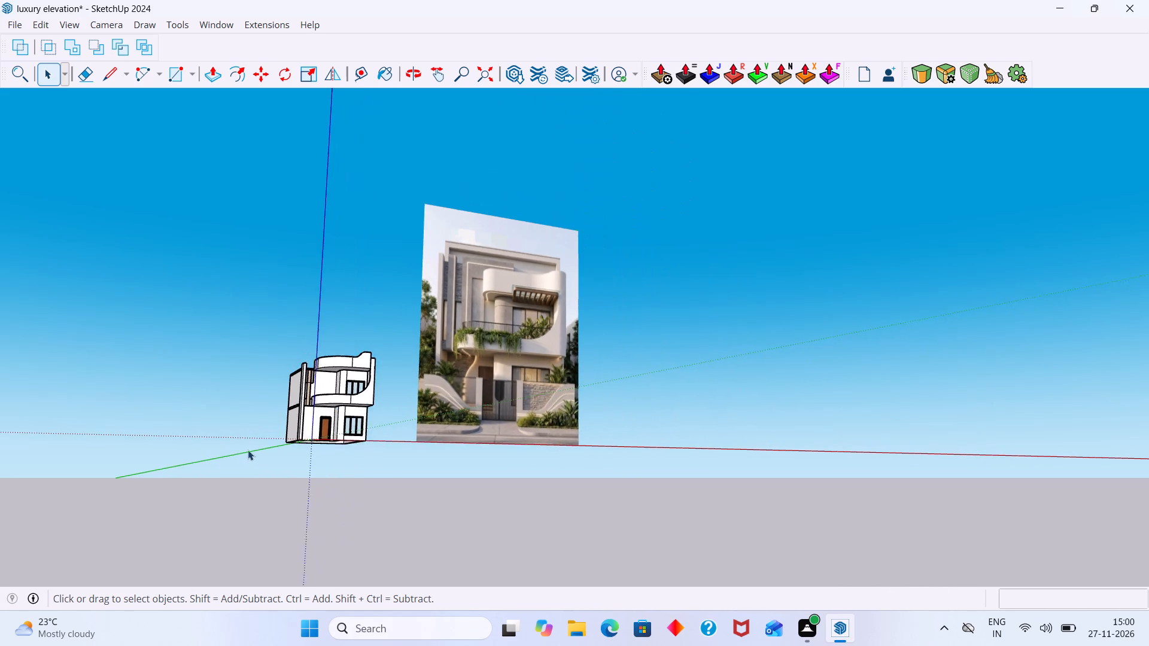
middle_drag(373, 463, 199, 557)
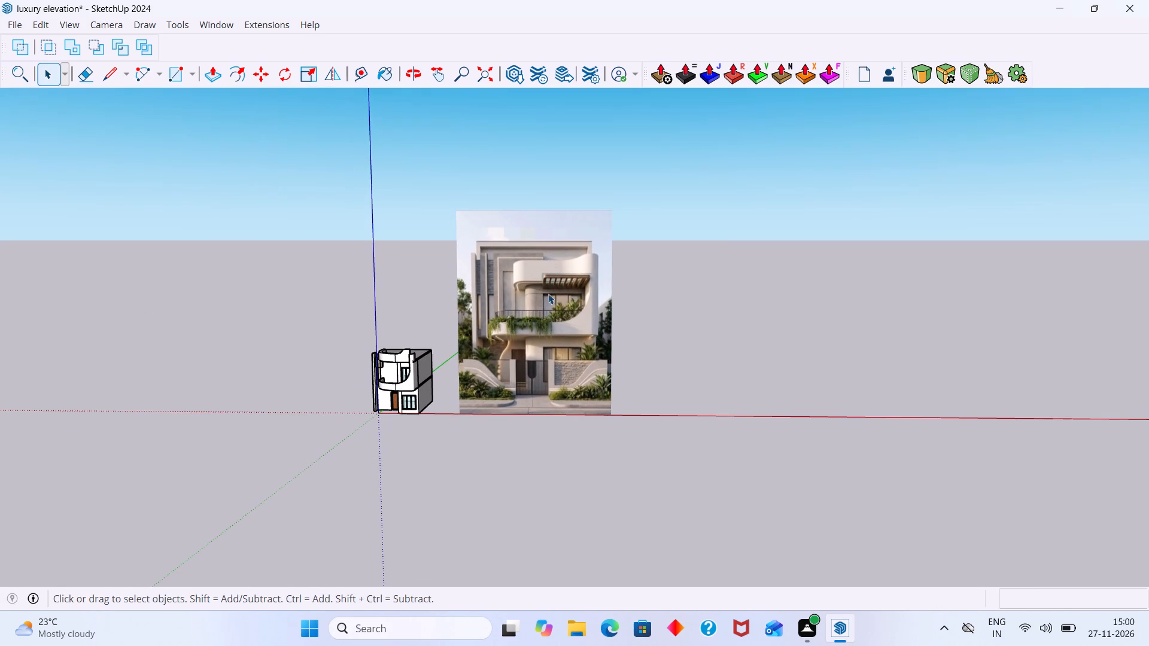
scroll(566, 248, up, 20)
scroll(566, 248, up, 4)
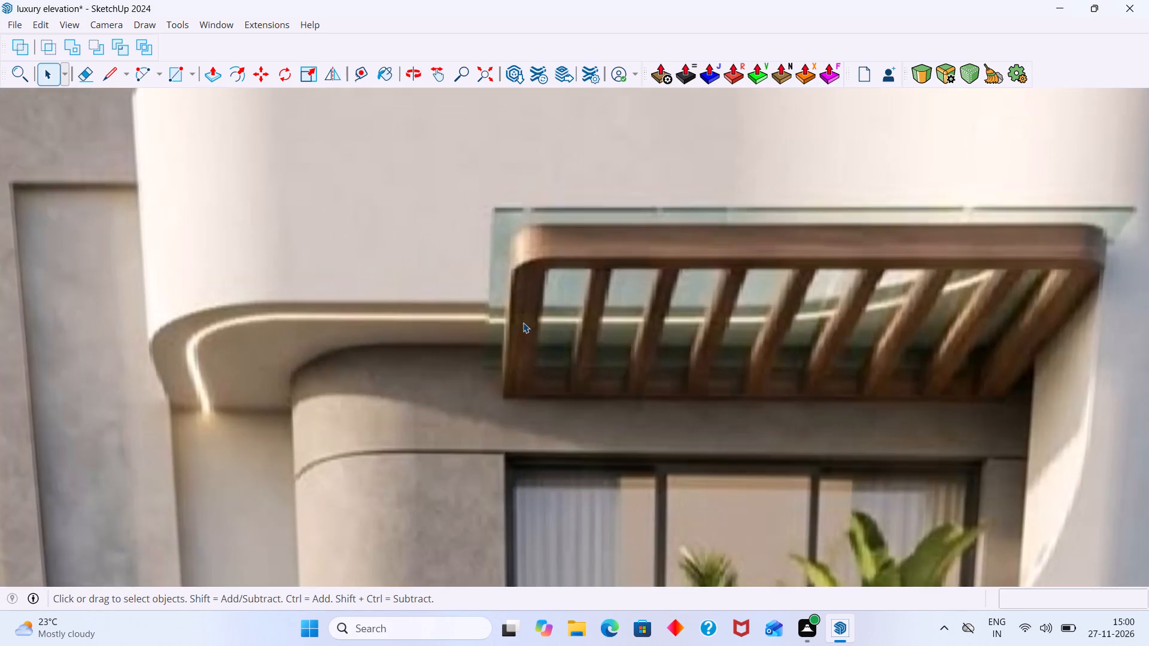
scroll(523, 321, down, 20)
scroll(523, 321, down, 13)
middle_drag(637, 353, 655, 423)
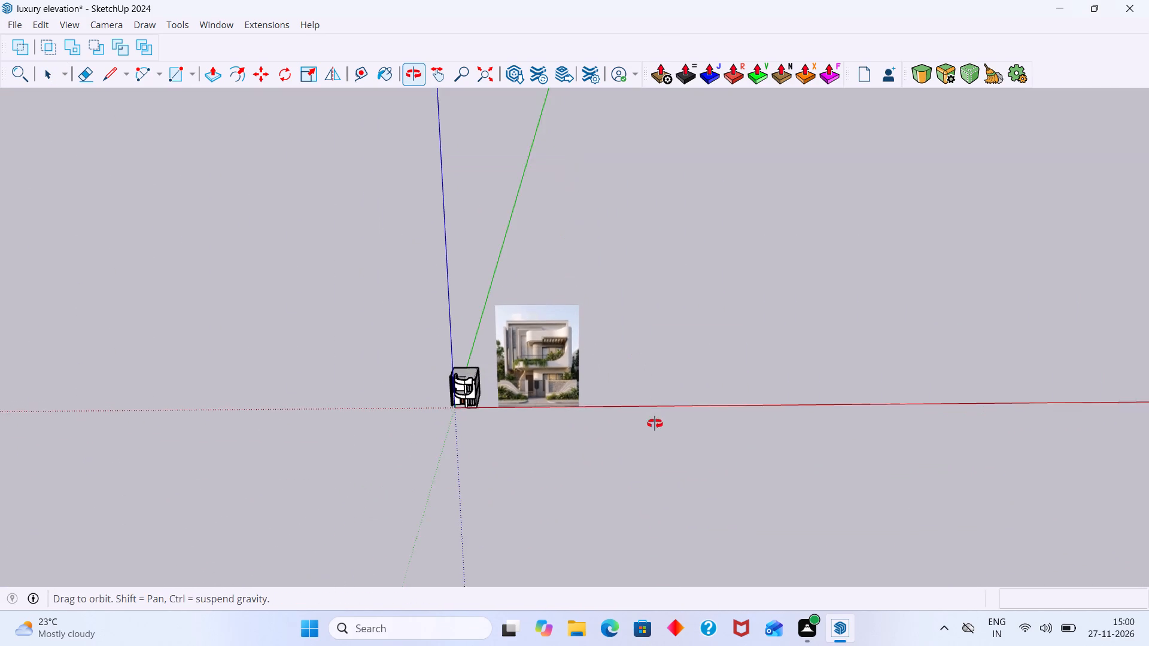
middle_drag(655, 423, 668, 429)
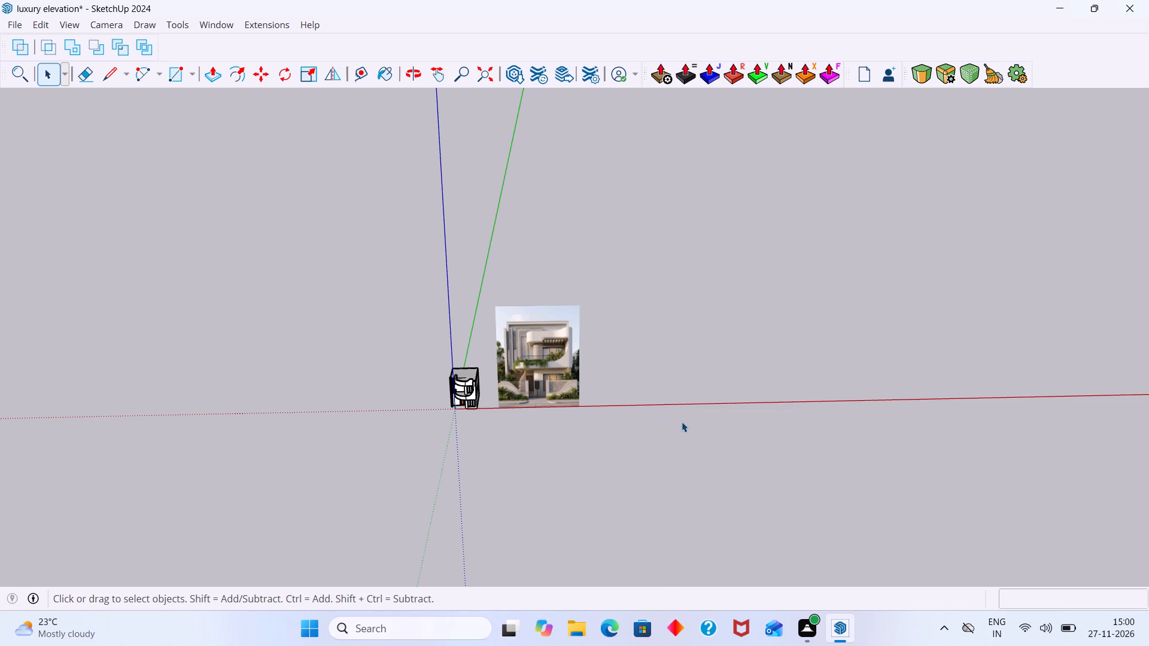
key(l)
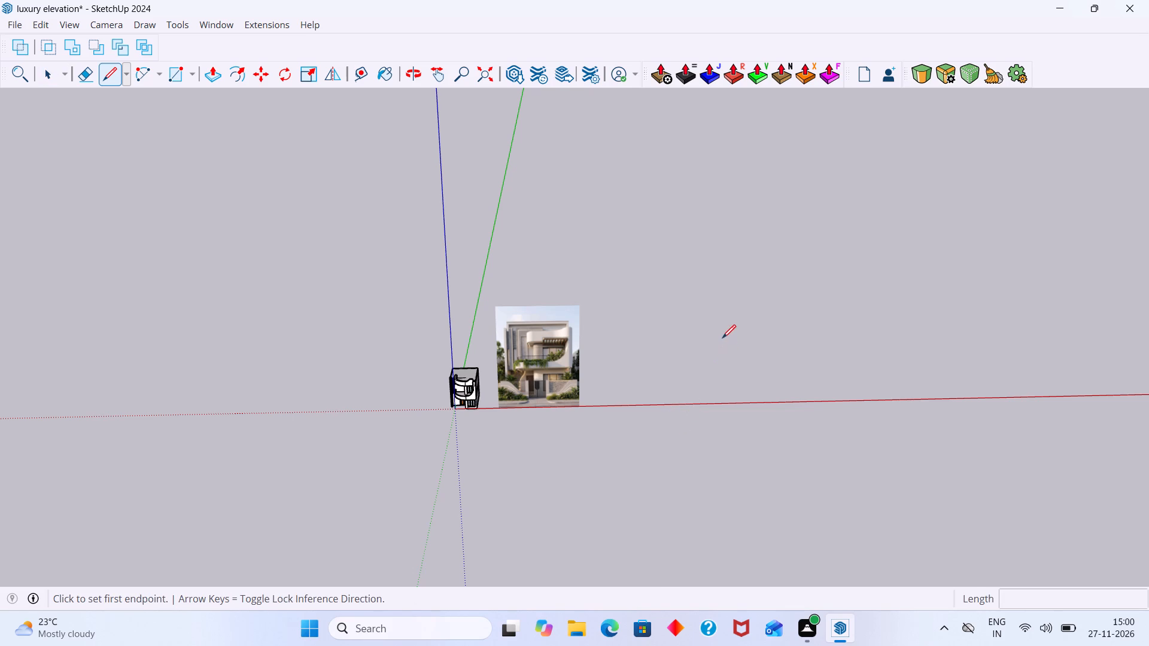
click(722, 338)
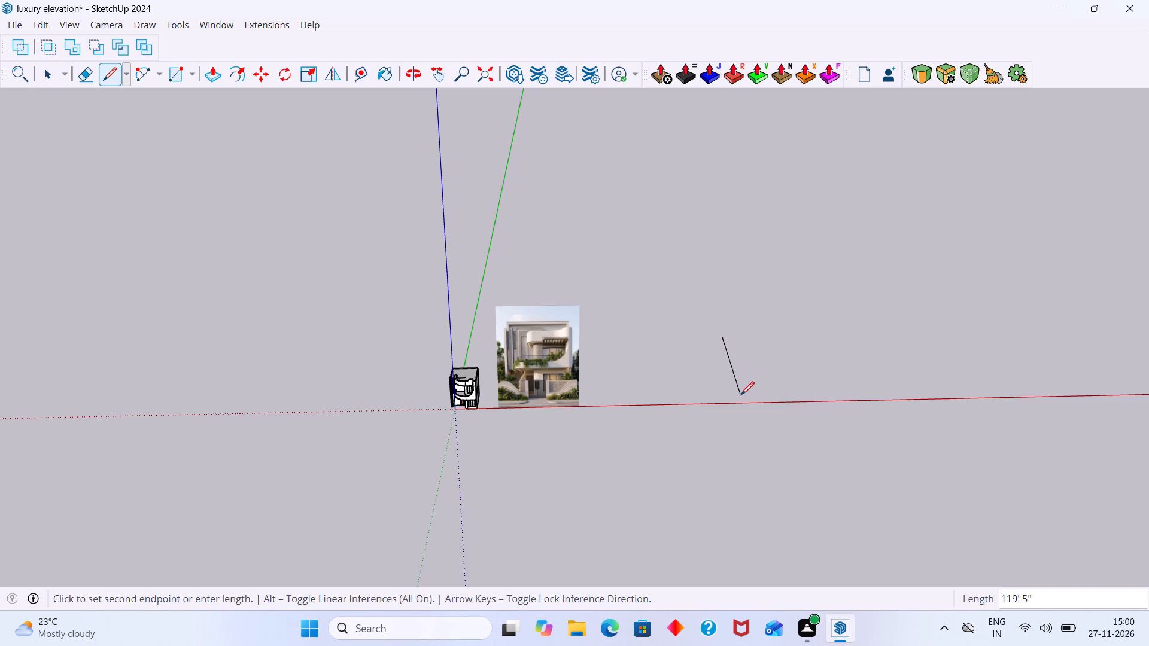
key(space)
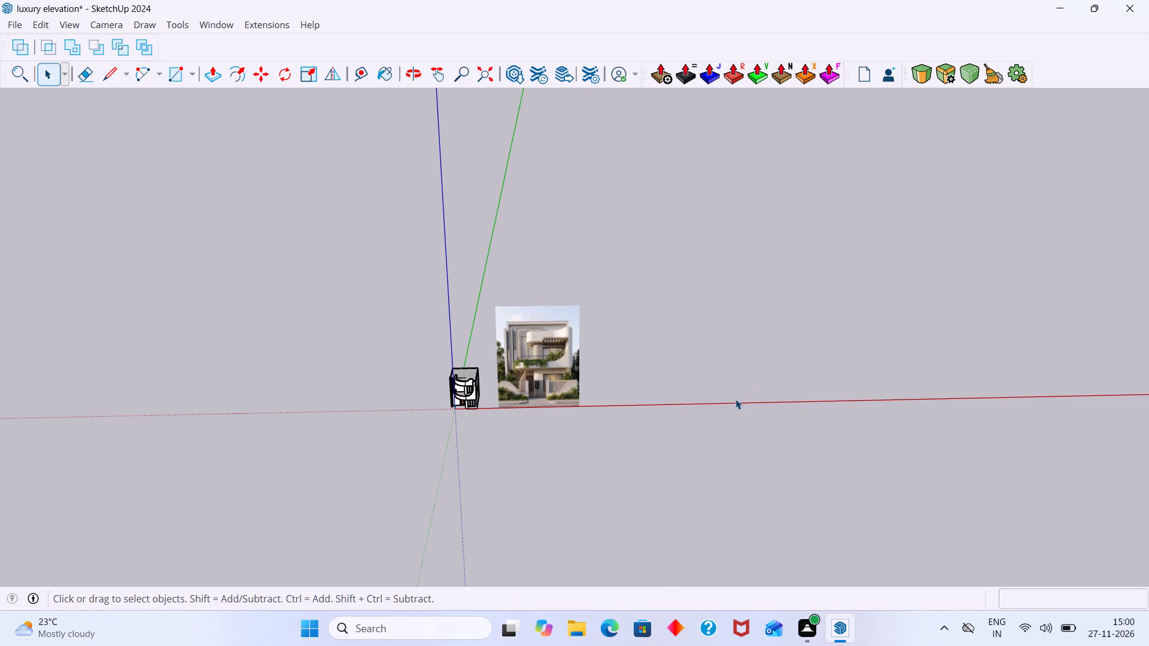
Examine the underside of the model's curved upper overhang where it meets the wall above the upper-floor window.
scroll(519, 442, up, 7)
middle_drag(449, 416, 509, 306)
scroll(454, 313, up, 15)
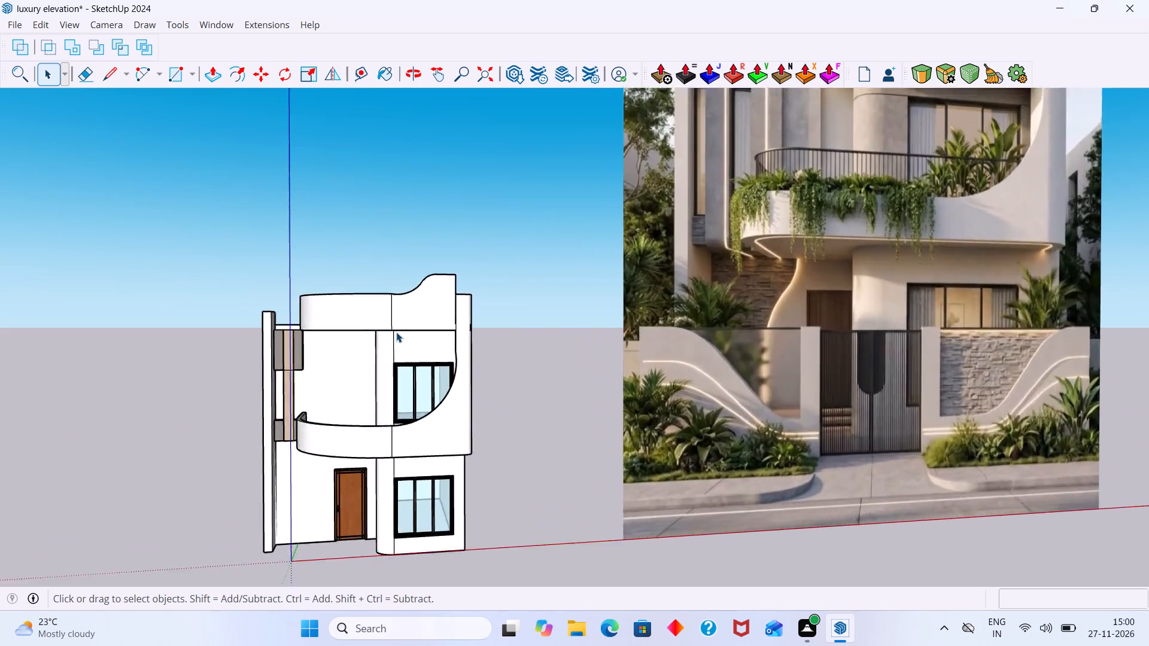
scroll(396, 332, up, 2)
middle_drag(394, 334, 512, 257)
scroll(470, 295, up, 9)
middle_drag(461, 307, 504, 311)
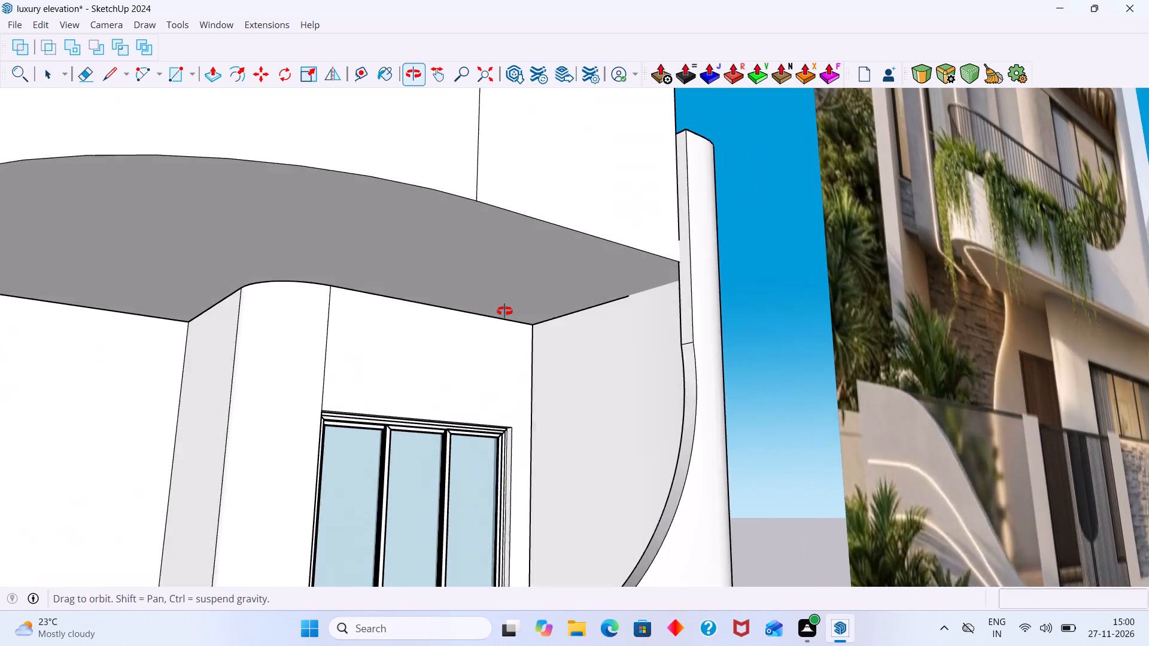
middle_drag(504, 311, 509, 313)
scroll(461, 334, up, 1)
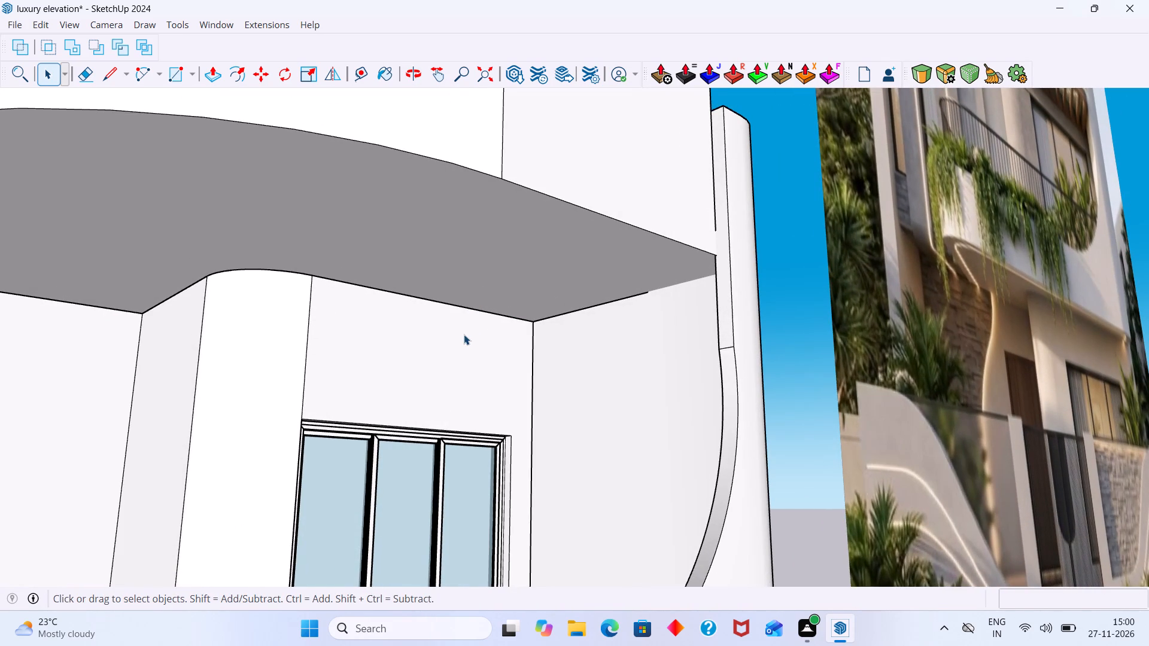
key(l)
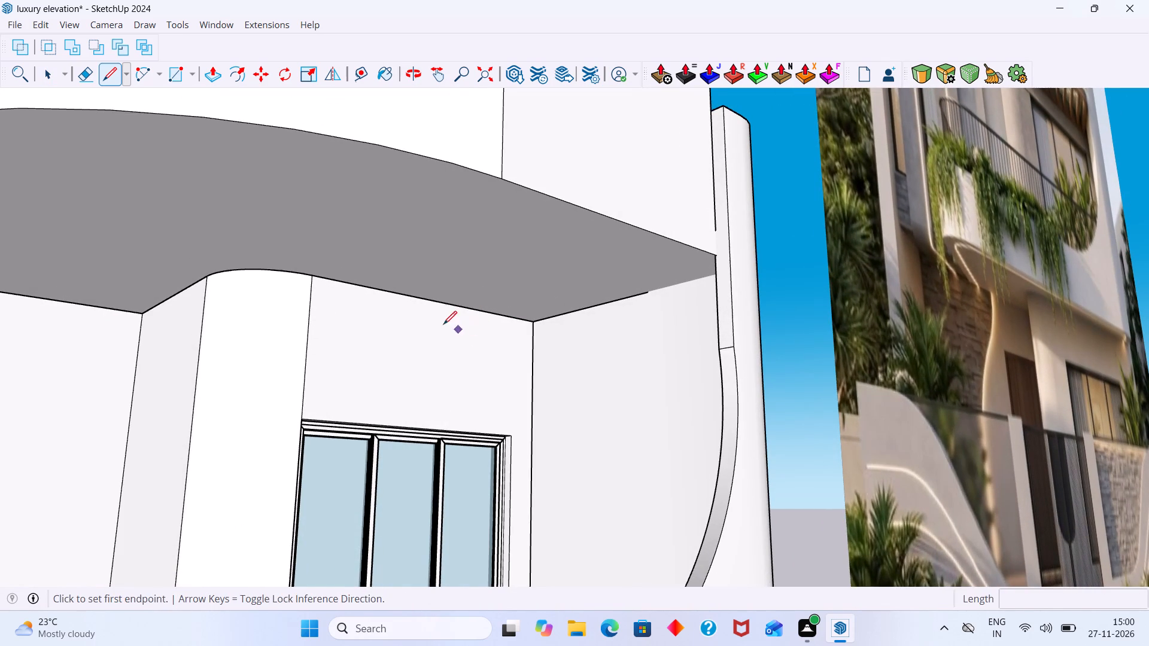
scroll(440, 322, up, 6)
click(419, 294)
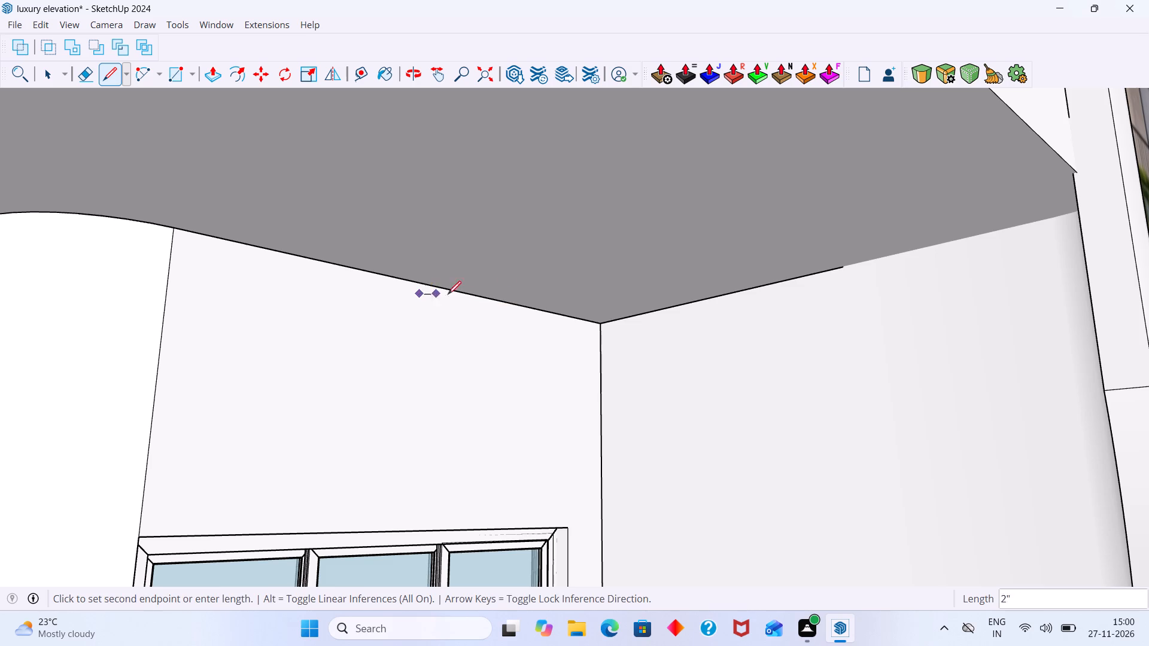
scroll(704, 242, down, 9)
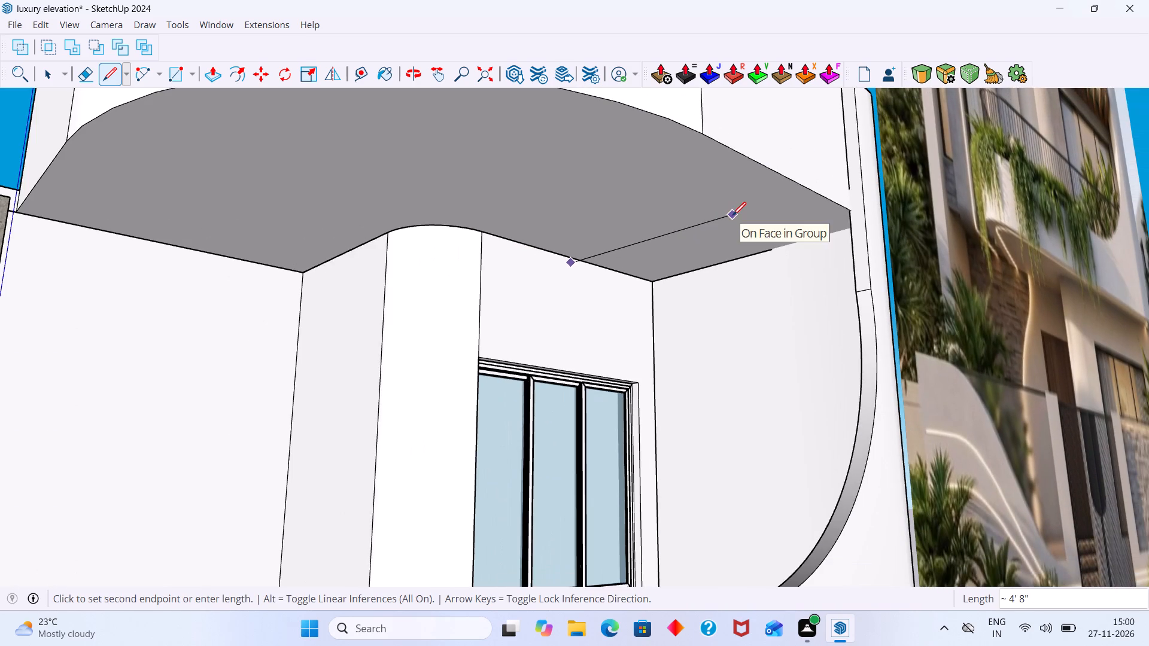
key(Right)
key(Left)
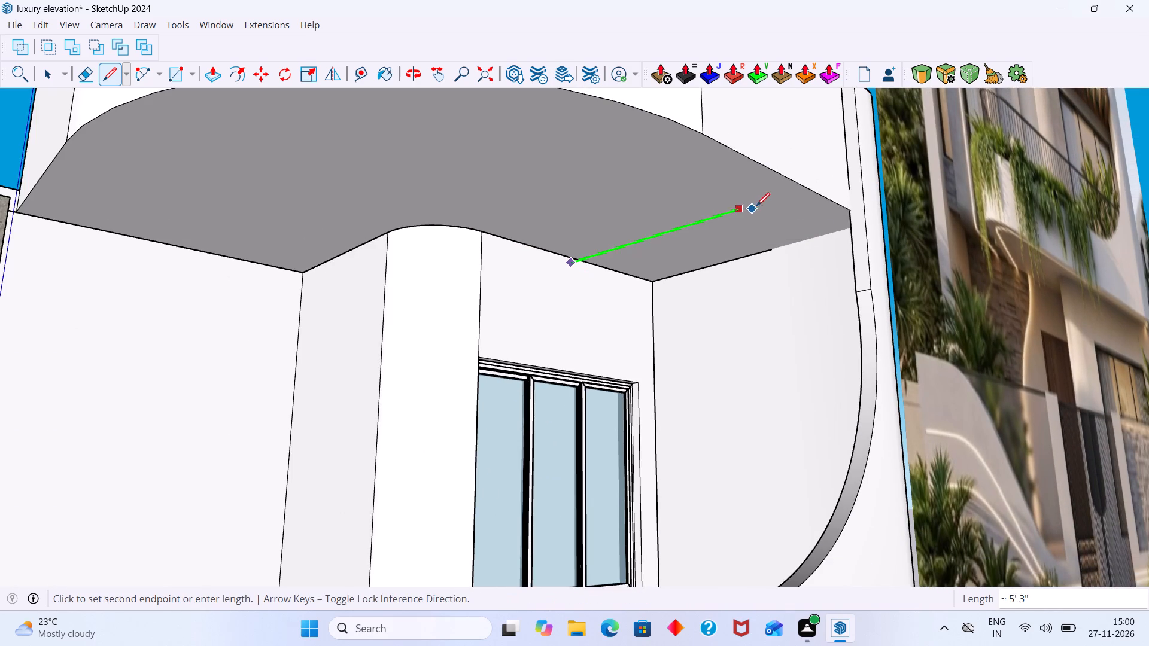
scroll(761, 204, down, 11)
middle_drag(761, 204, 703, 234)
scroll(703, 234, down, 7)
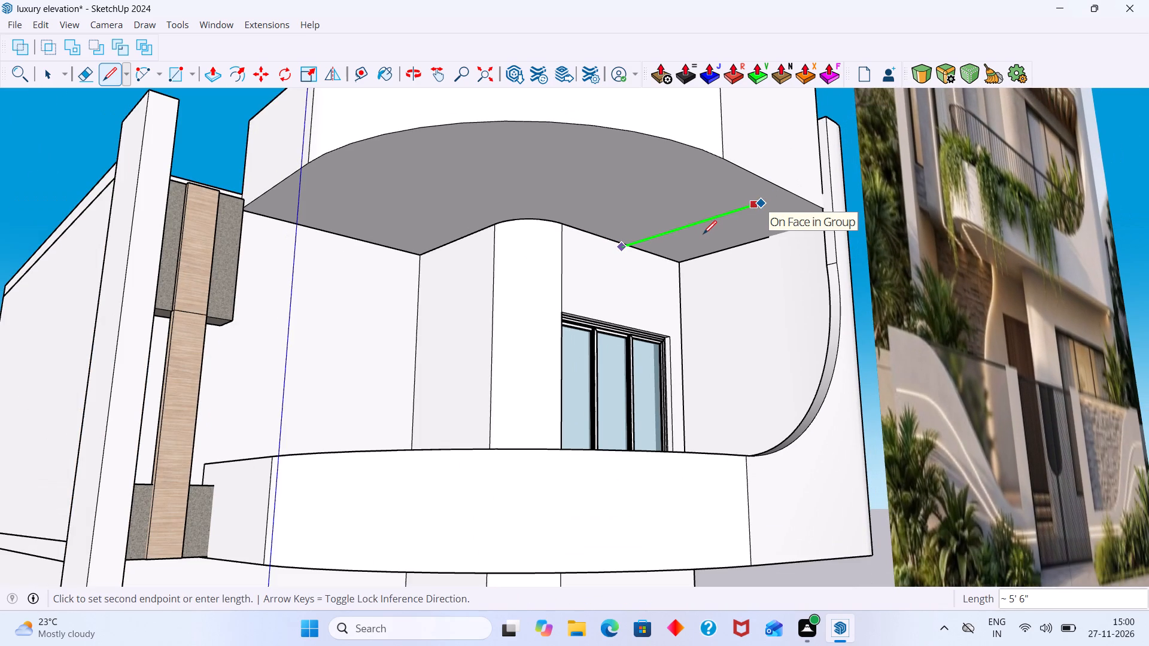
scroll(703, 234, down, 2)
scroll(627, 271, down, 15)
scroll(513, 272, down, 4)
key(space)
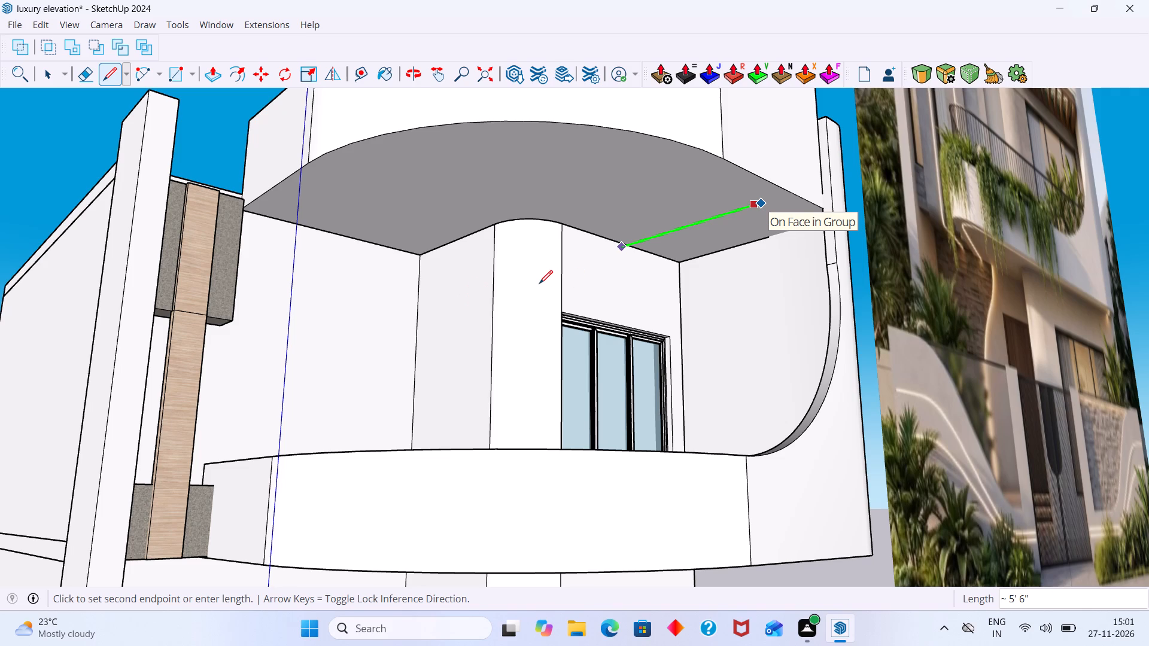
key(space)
Compare the model's upper overhang, curved side opening and balcony with the same areas in the reference image.
scroll(545, 284, down, 4)
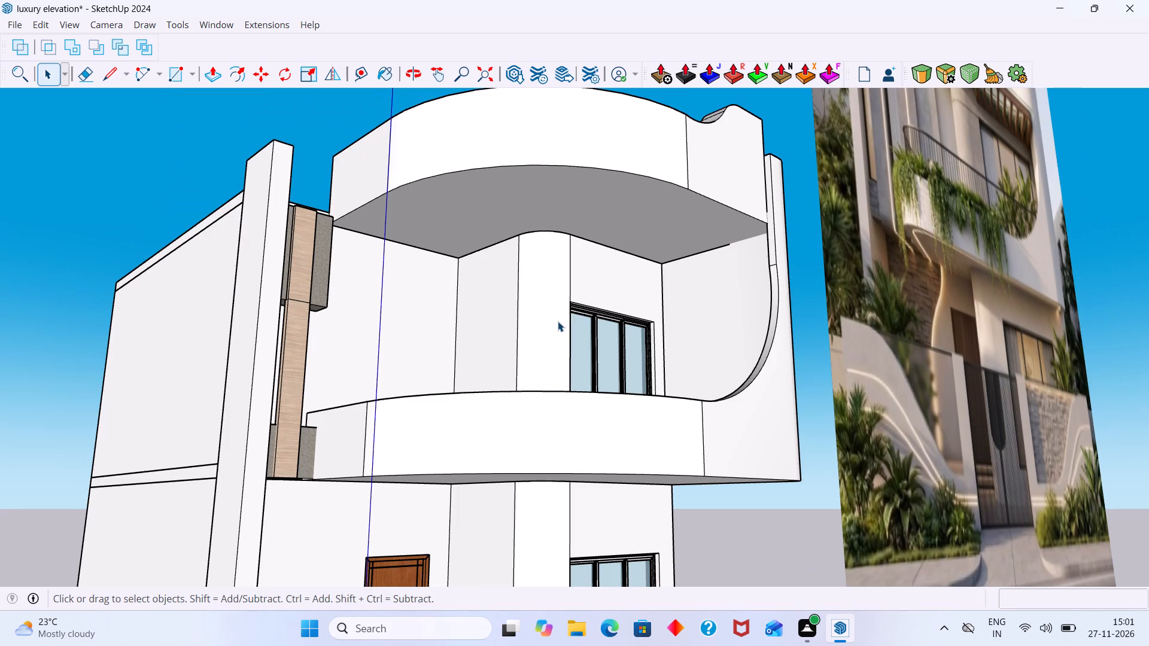
scroll(643, 314, down, 2)
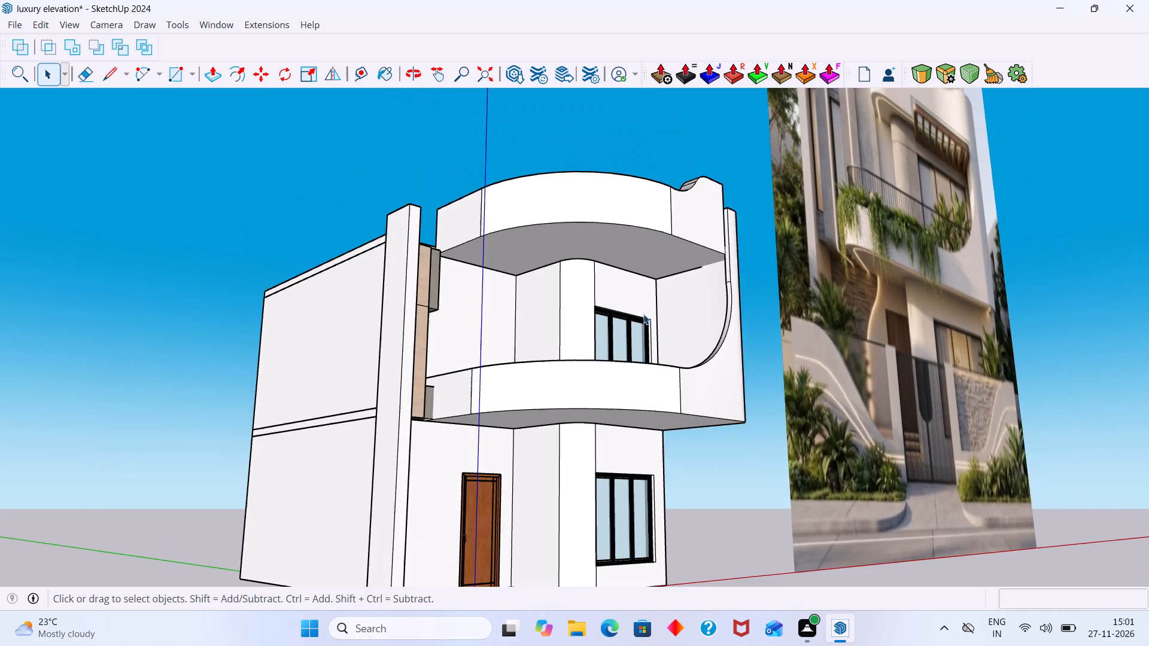
scroll(643, 314, down, 12)
middle_drag(610, 342, 550, 401)
scroll(707, 266, up, 9)
middle_drag(592, 324, 597, 272)
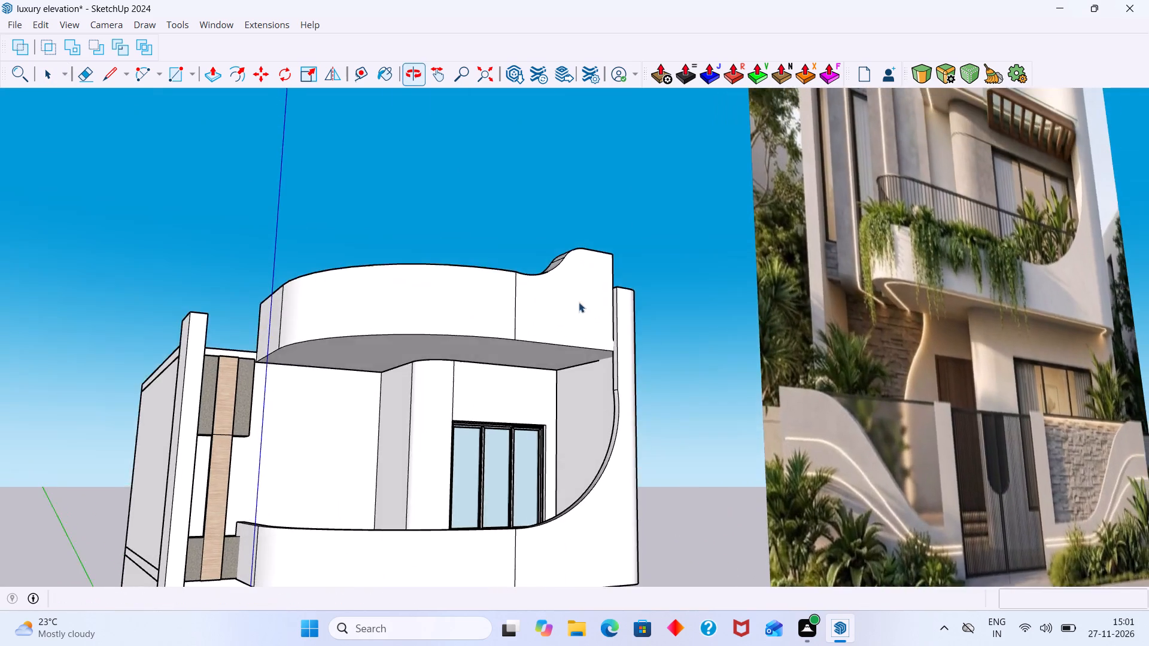
scroll(545, 337, up, 1)
scroll(545, 337, down, 13)
shift+middle_drag(538, 346, 453, 319)
scroll(453, 319, up, 7)
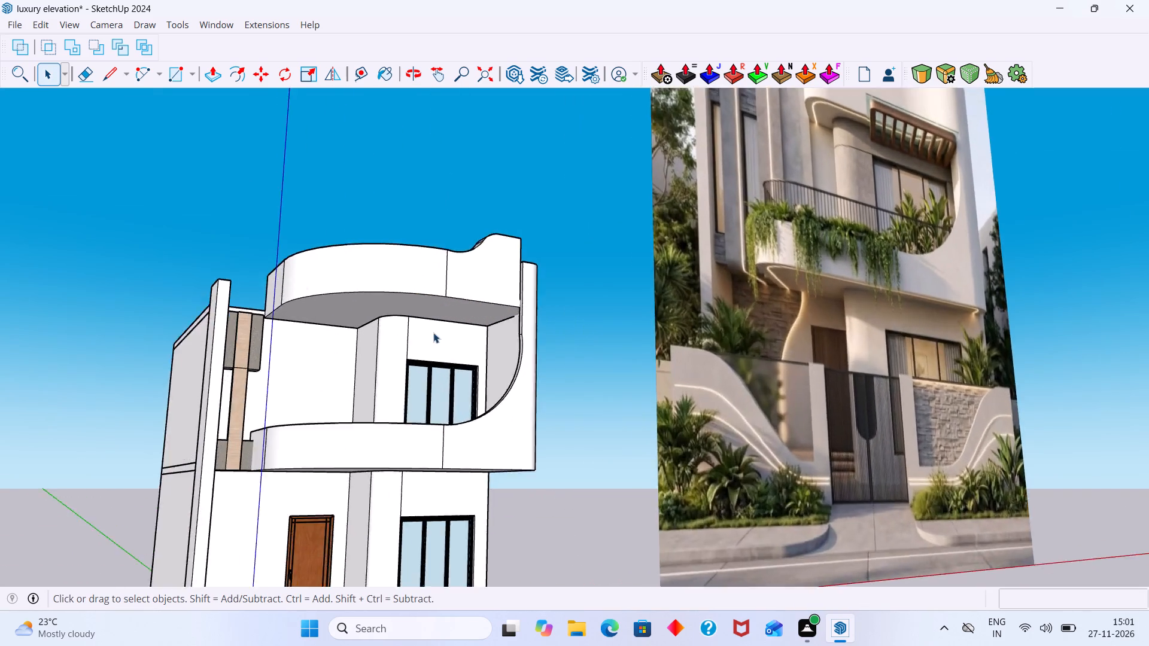
scroll(433, 333, up, 3)
scroll(458, 327, down, 7)
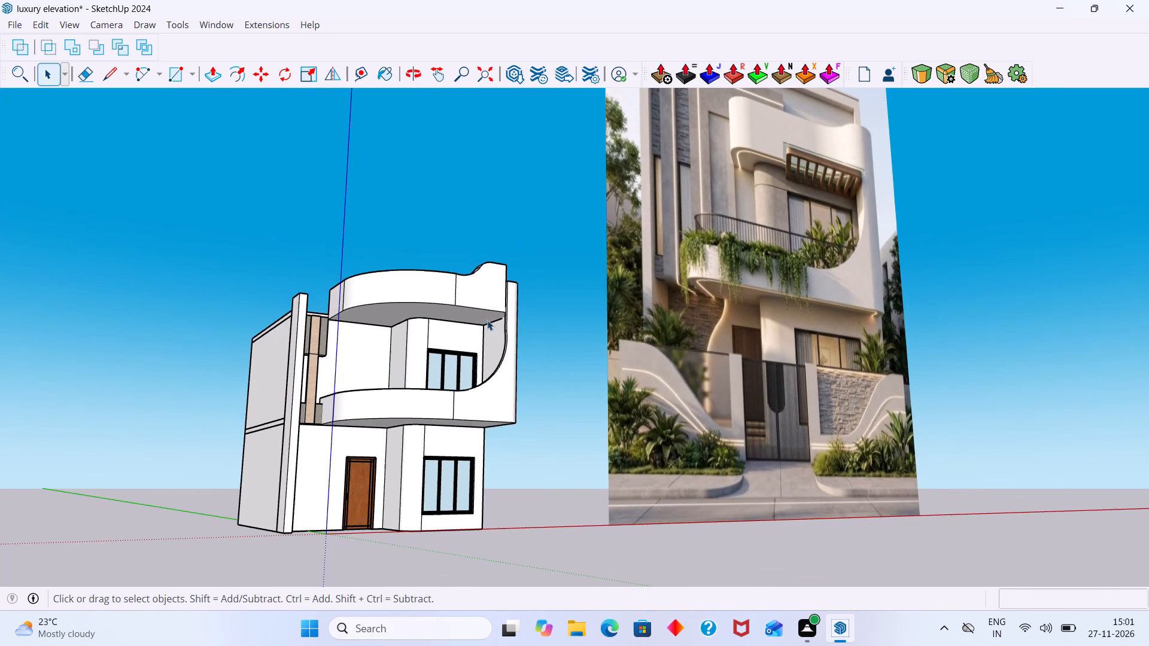
Extend the top face of the curved corner wall beside the upper overhang upward 1' 8" with Joint Push Pull, level with the overhang's raised top.
middle_drag(472, 323, 458, 380)
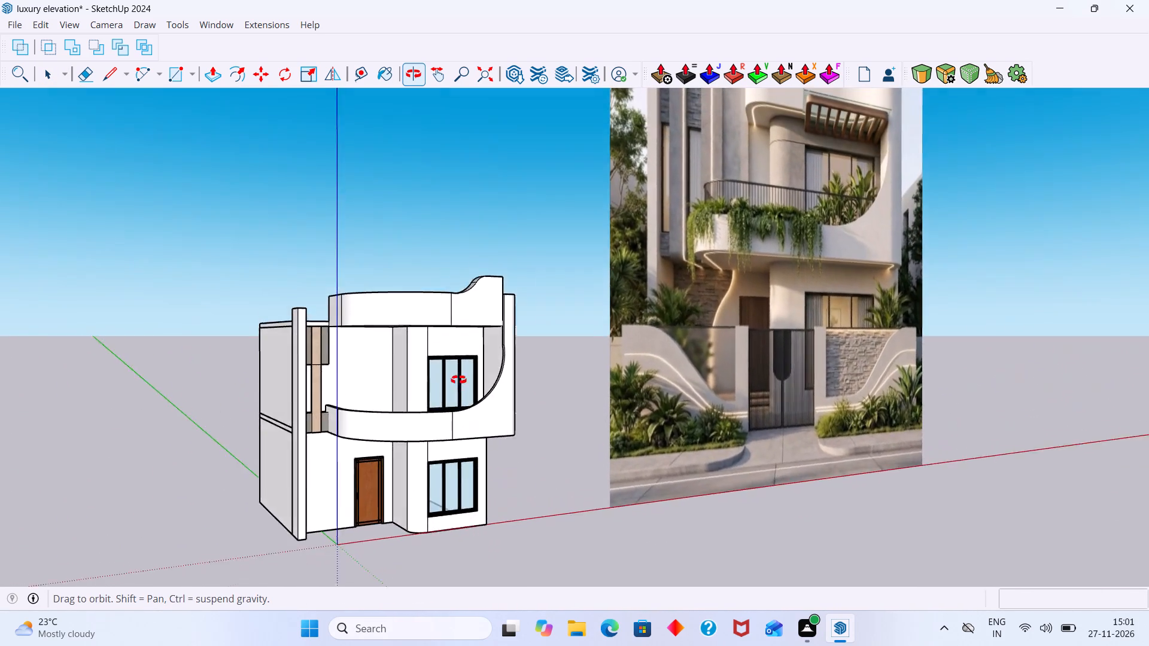
middle_drag(458, 380, 402, 492)
scroll(405, 469, down, 5)
middle_drag(434, 477, 422, 493)
middle_drag(418, 489, 326, 428)
scroll(408, 459, up, 3)
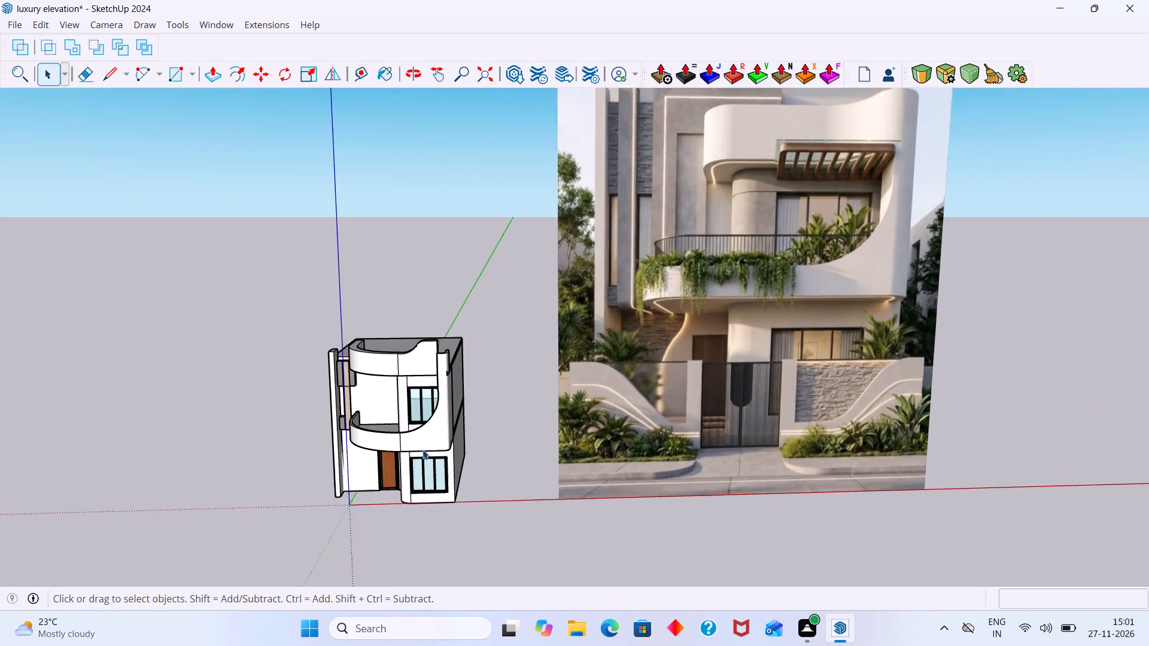
scroll(422, 449, up, 2)
scroll(479, 276, up, 9)
middle_drag(458, 354, 475, 401)
scroll(467, 391, up, 4)
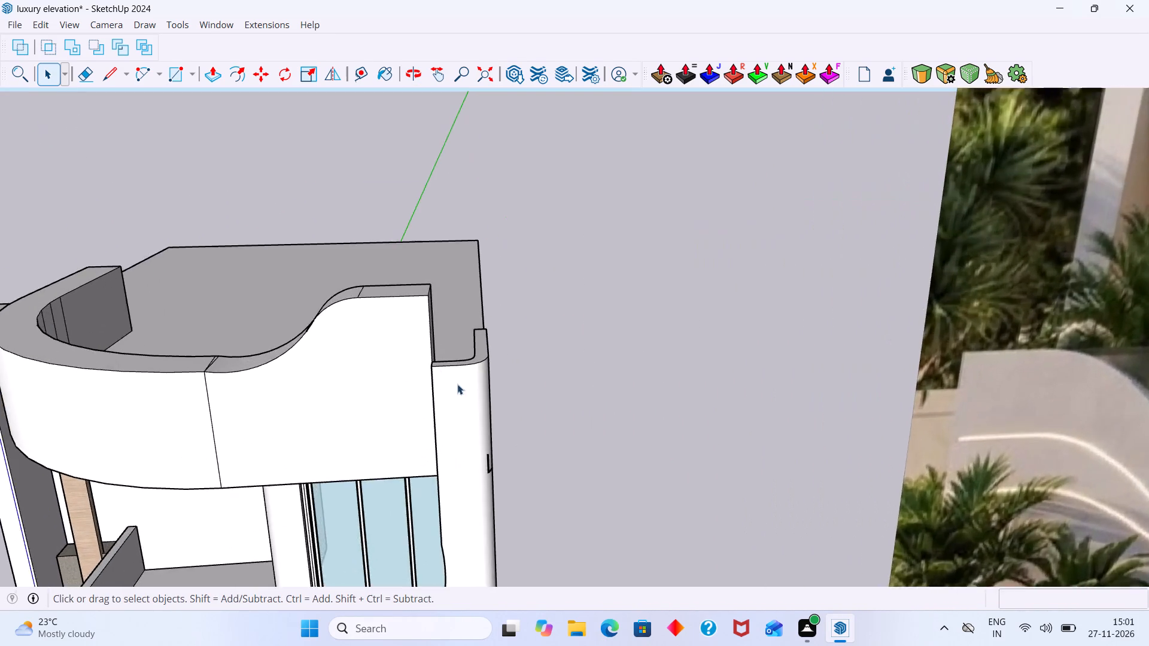
scroll(457, 384, up, 7)
middle_drag(439, 354, 482, 392)
scroll(600, 374, up, 8)
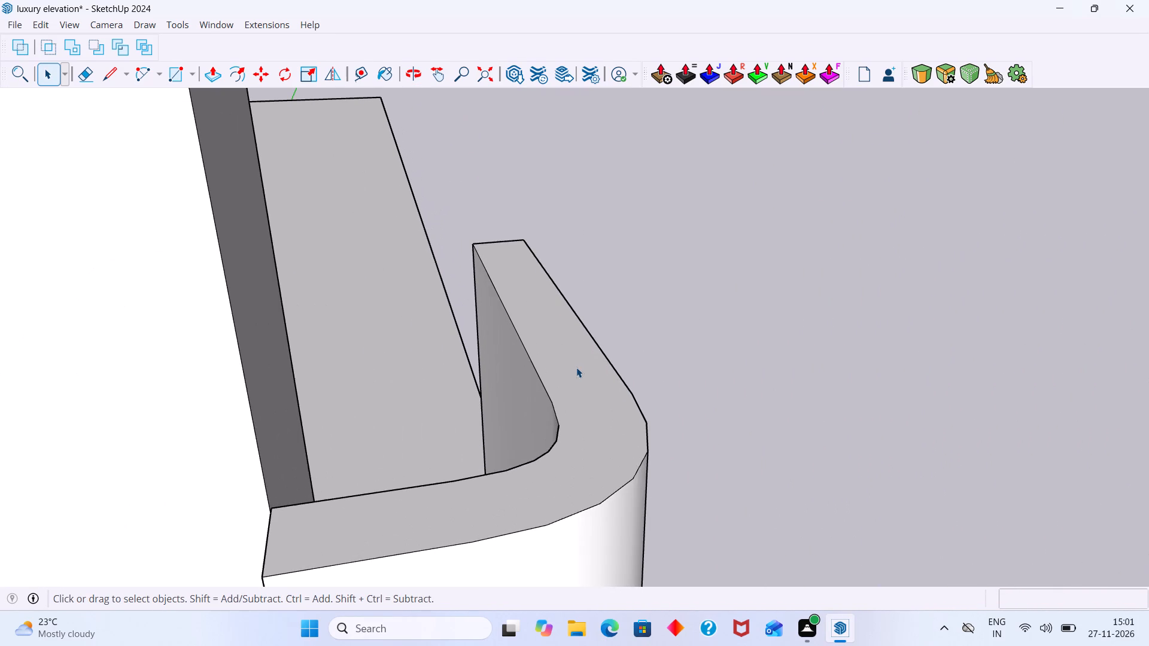
click(576, 365)
double_click(583, 368)
double_click(588, 388)
click(587, 401)
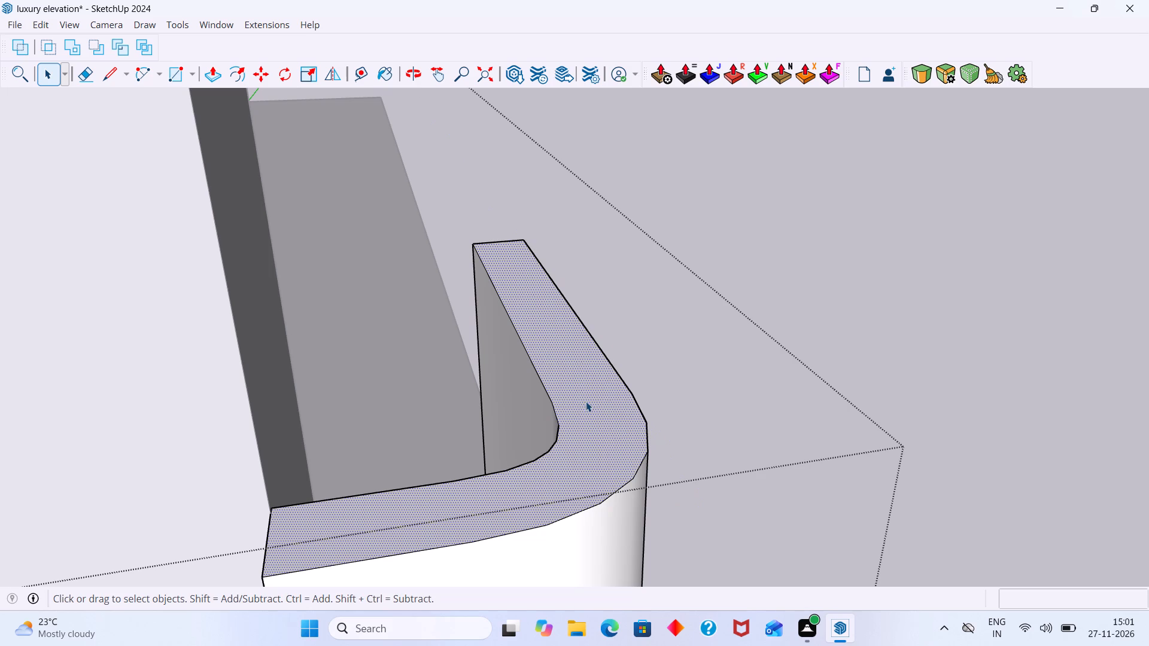
click(713, 74)
click(598, 422)
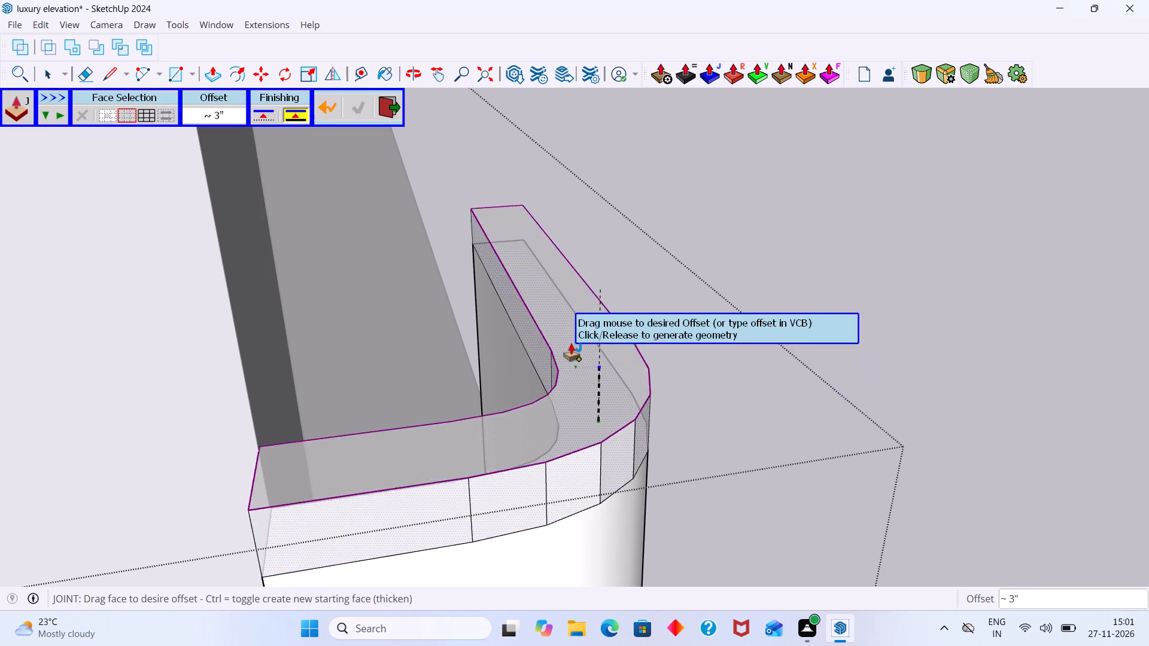
scroll(560, 297, down, 6)
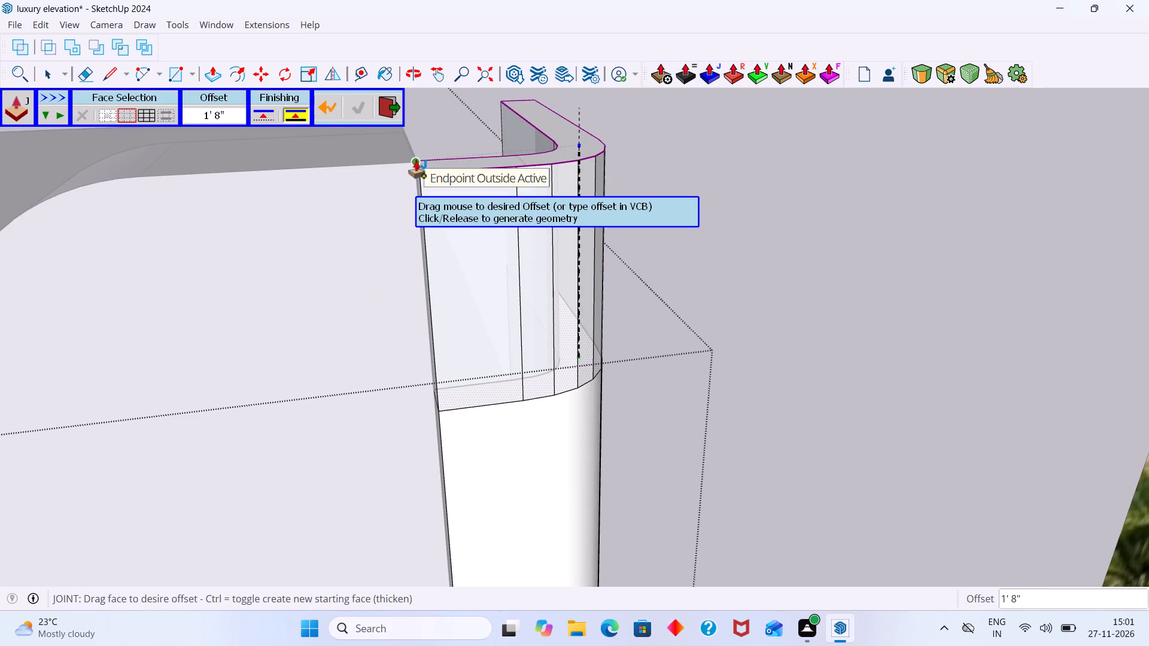
click(415, 160)
key(space)
click(860, 157)
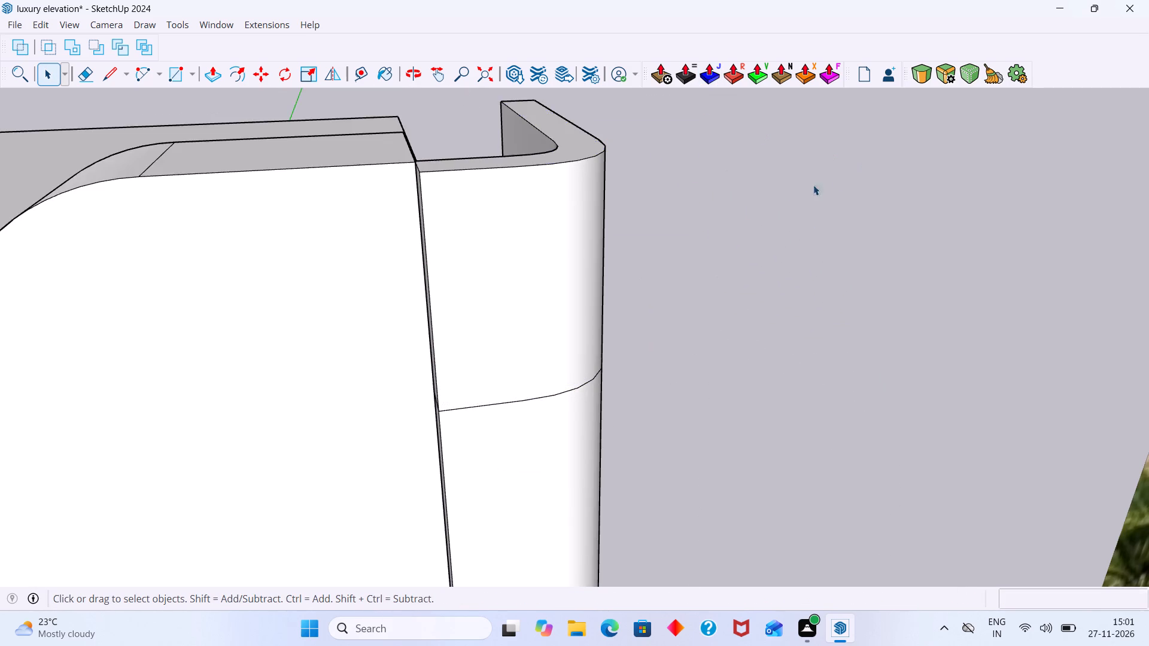
Extend the end face of the upper overhang's raised section with Joint Push Pull into the curved corner wall, closing the gap behind it.
scroll(562, 255, down, 6)
middle_drag(528, 283, 1015, 367)
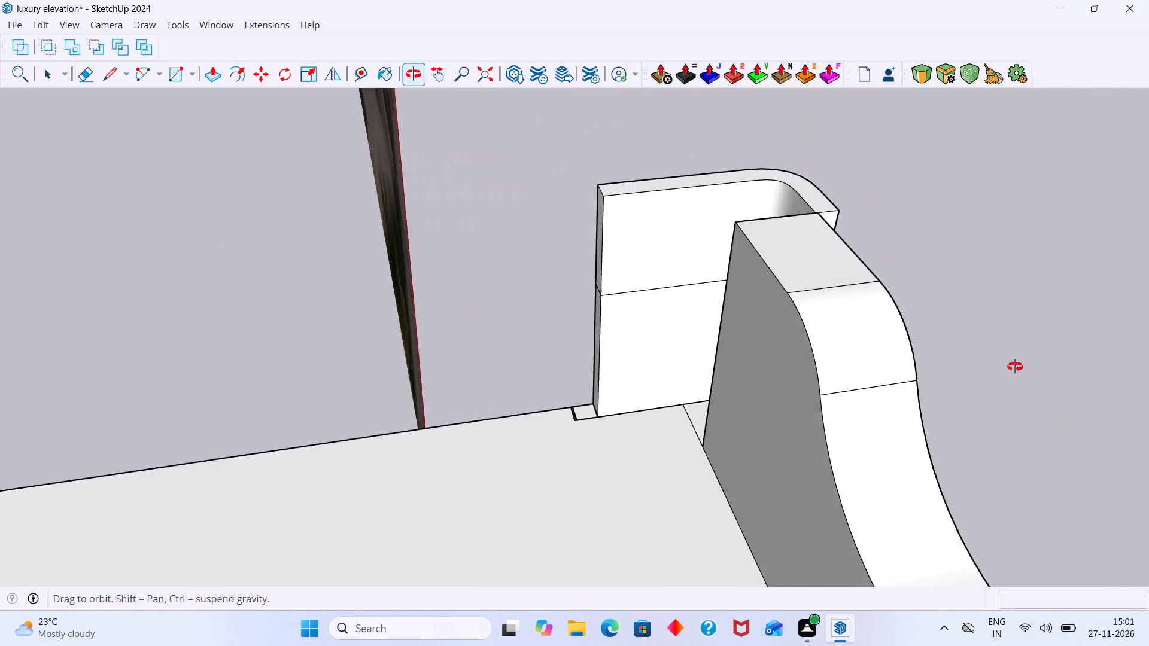
middle_drag(1015, 367, 229, 368)
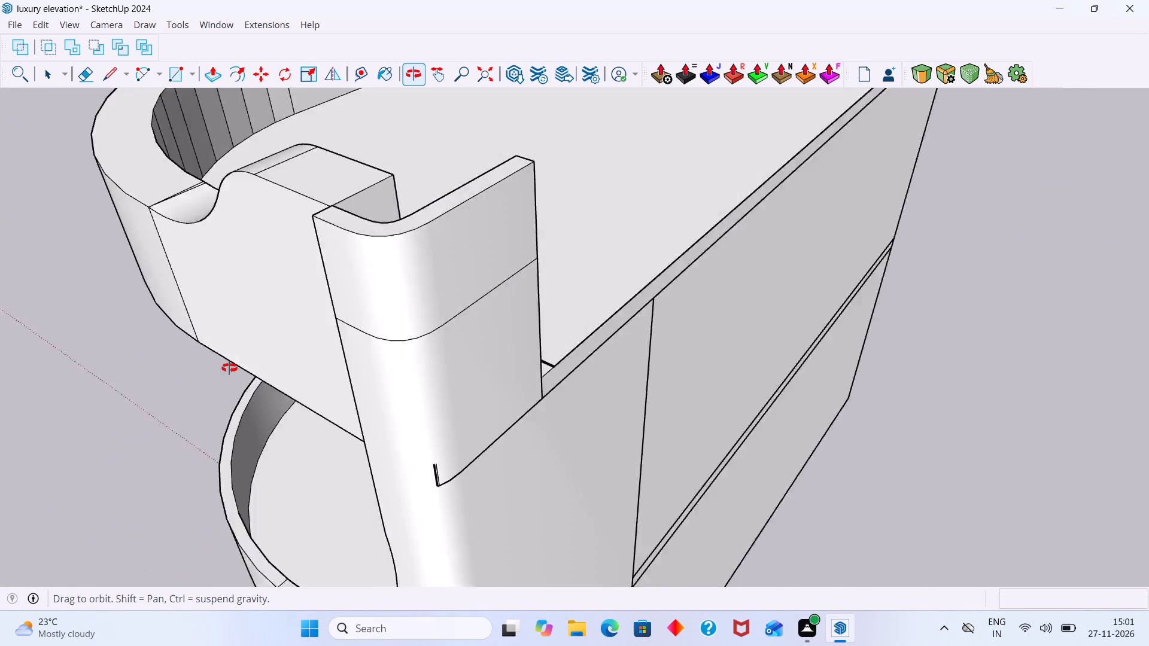
middle_drag(229, 368, 160, 379)
scroll(404, 160, up, 11)
click(336, 200)
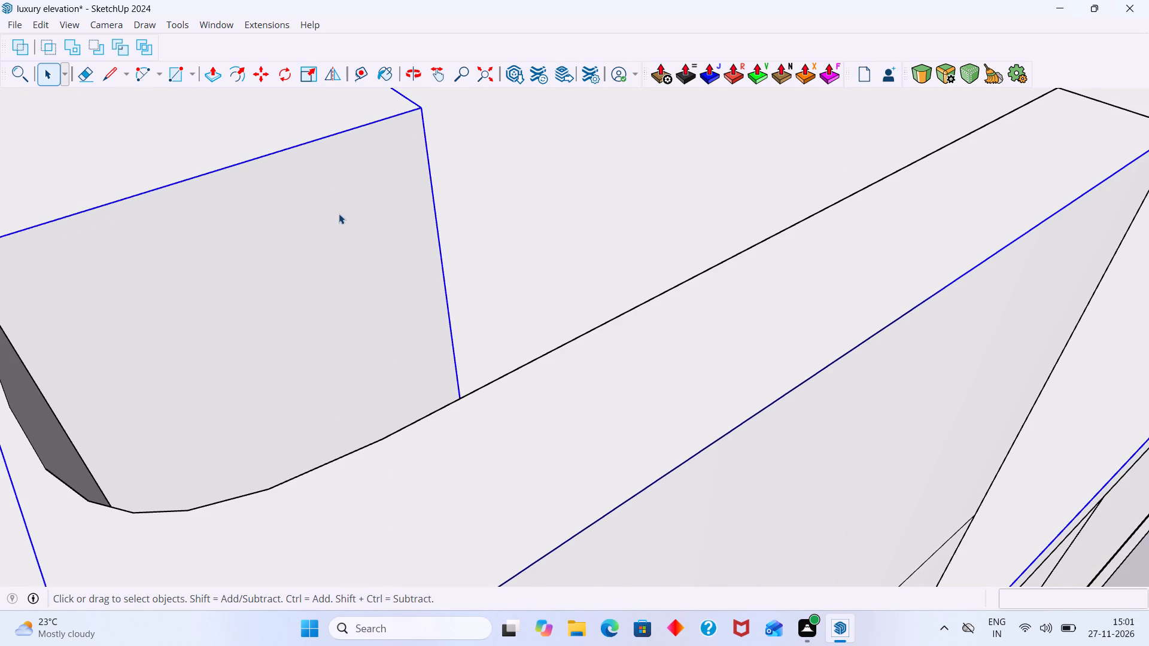
double_click(341, 215)
click(345, 215)
click(360, 235)
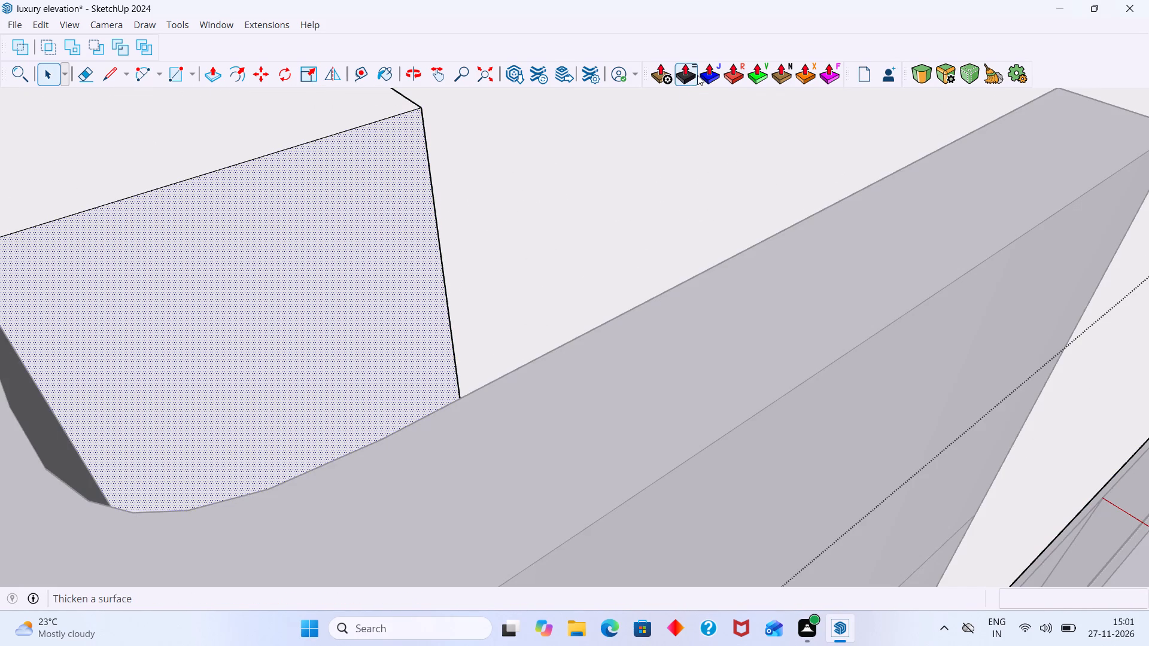
click(703, 74)
click(330, 237)
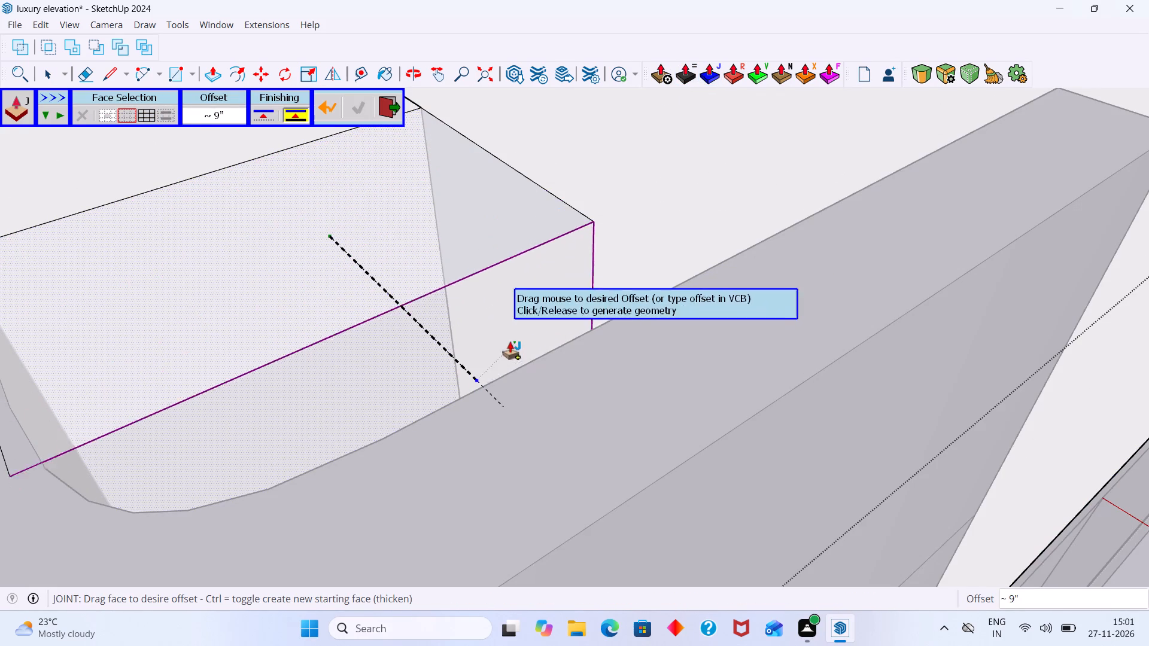
scroll(504, 336, down, 4)
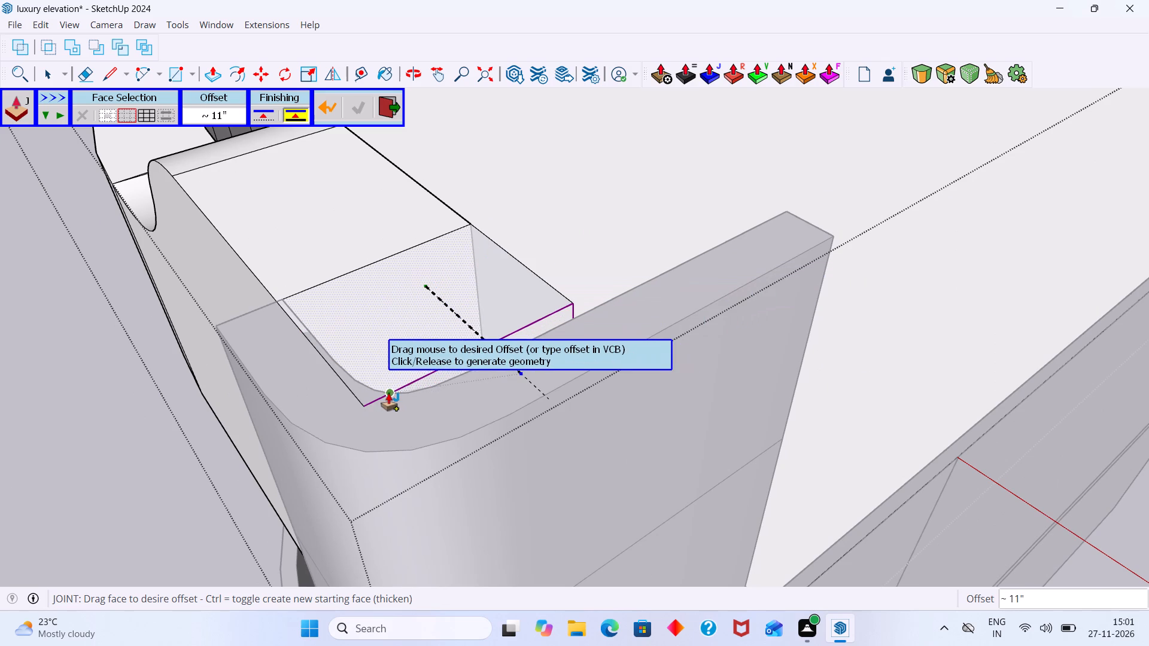
click(782, 210)
key(space)
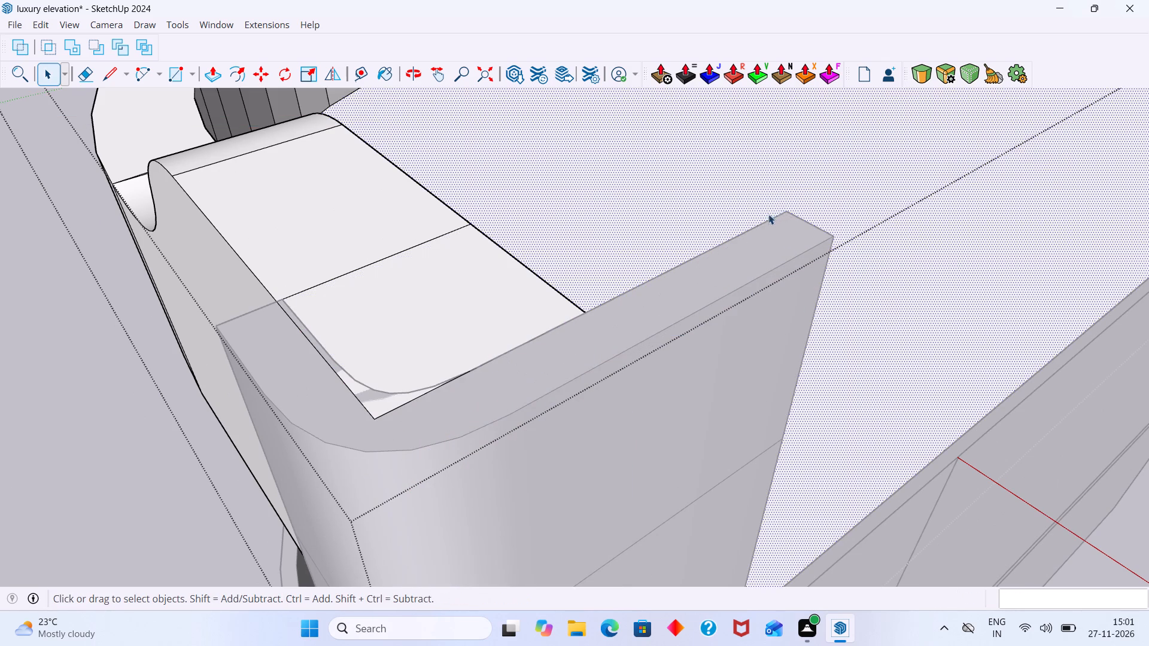
scroll(732, 226, down, 18)
click(1001, 194)
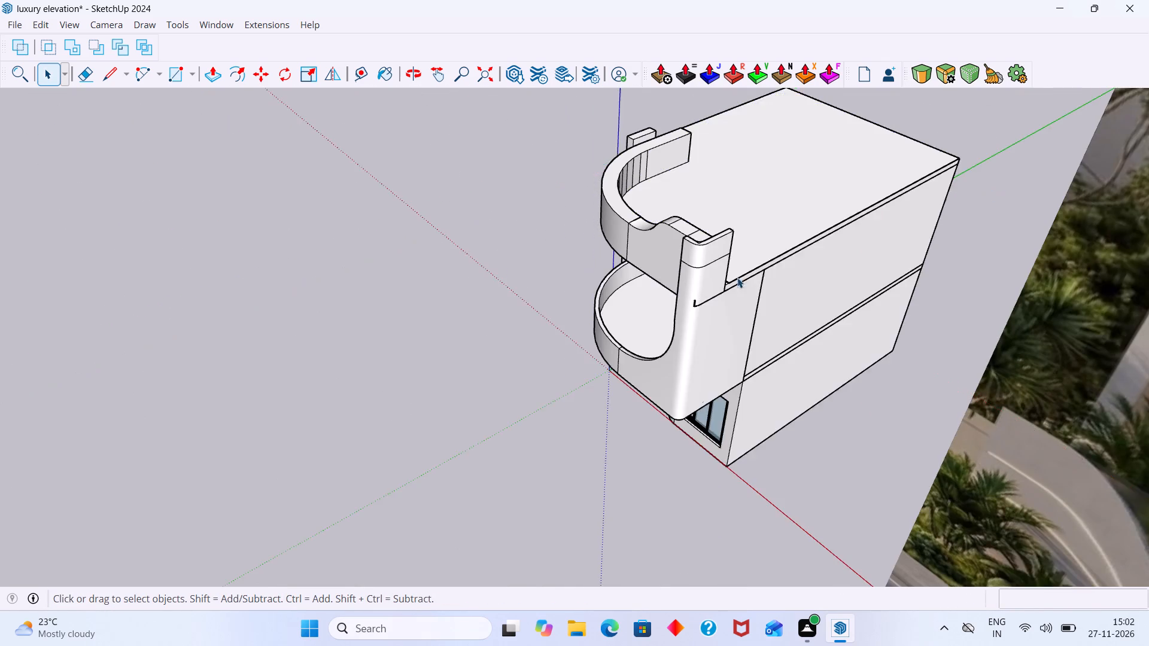
Examine the junction between the upper overhang and the raised corner wall from above and from the front, including the balcony below.
scroll(643, 292, up, 13)
middle_drag(724, 214, 916, 247)
middle_drag(729, 233, 840, 168)
scroll(740, 224, up, 1)
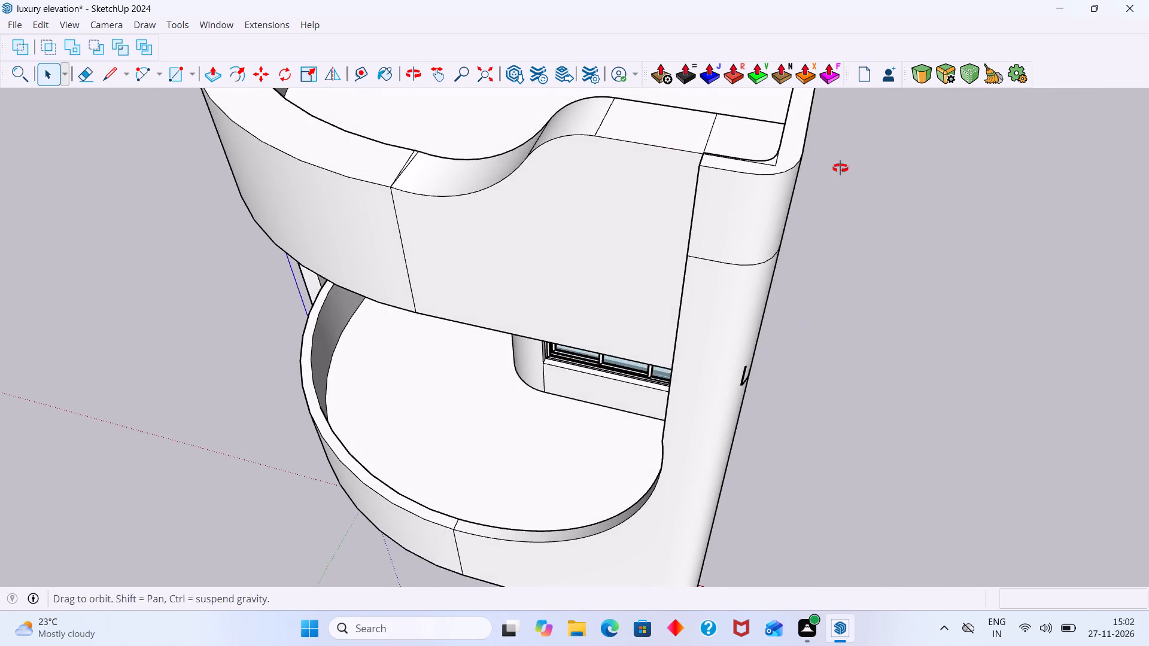
middle_drag(840, 168, 921, 112)
middle_drag(737, 219, 741, 195)
scroll(728, 218, down, 13)
middle_drag(742, 257, 691, 188)
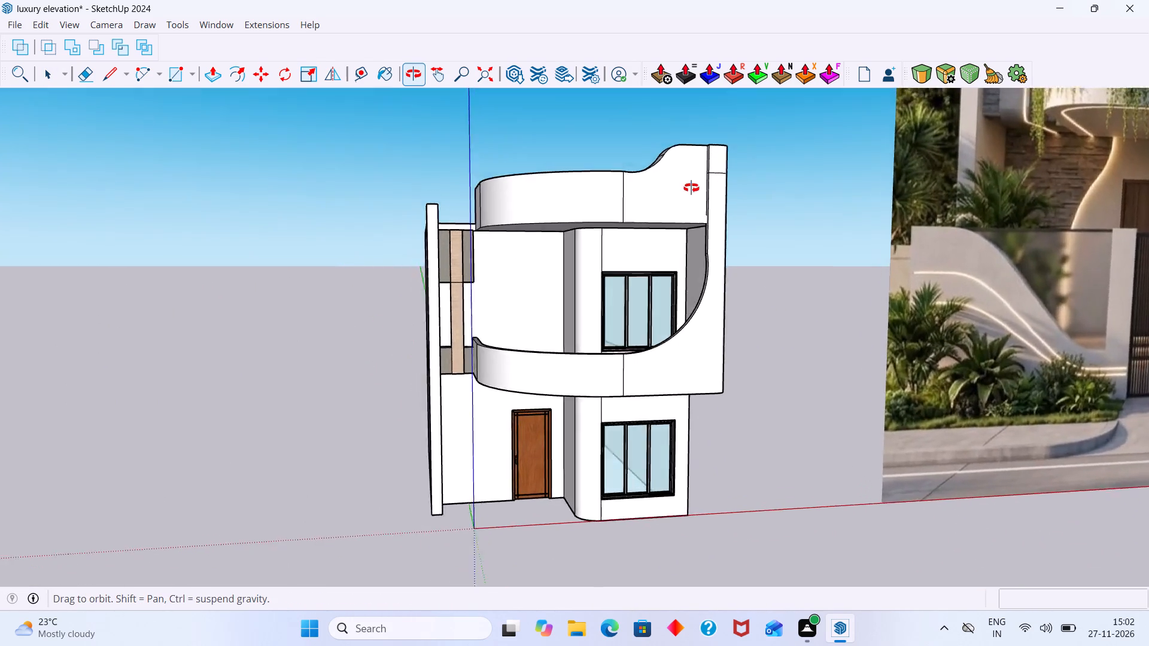
middle_drag(691, 188, 639, 220)
scroll(639, 224, down, 10)
shift+middle_drag(642, 278, 544, 275)
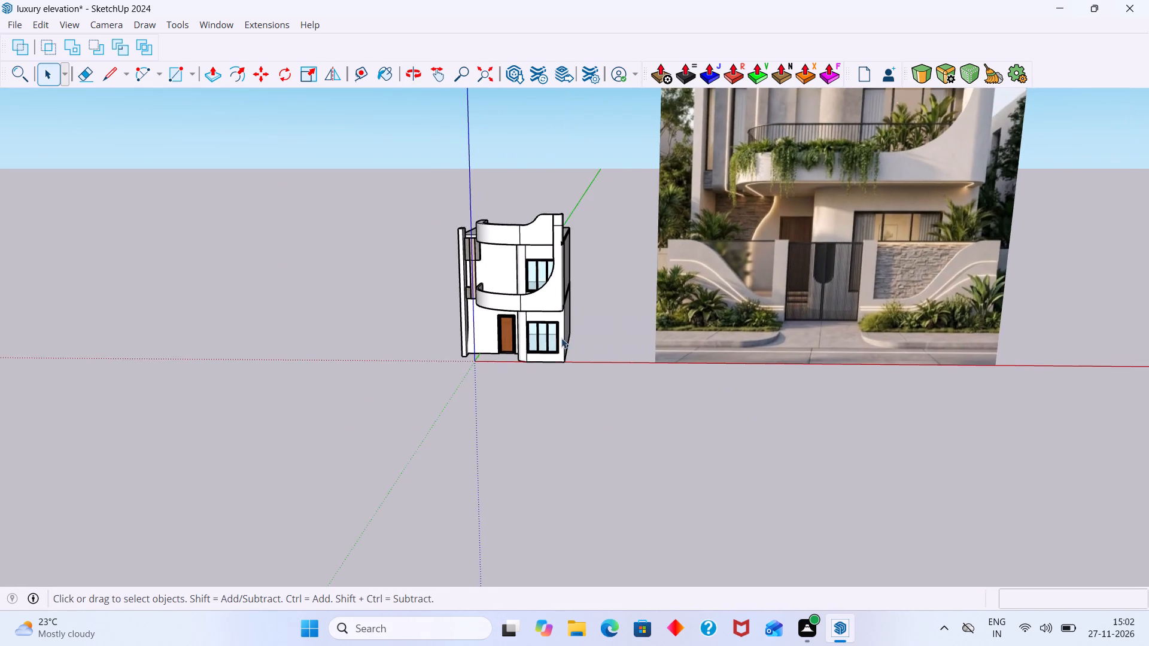
scroll(561, 338, up, 5)
middle_drag(507, 304, 552, 306)
scroll(512, 279, up, 6)
middle_drag(513, 282, 592, 319)
middle_drag(583, 313, 458, 283)
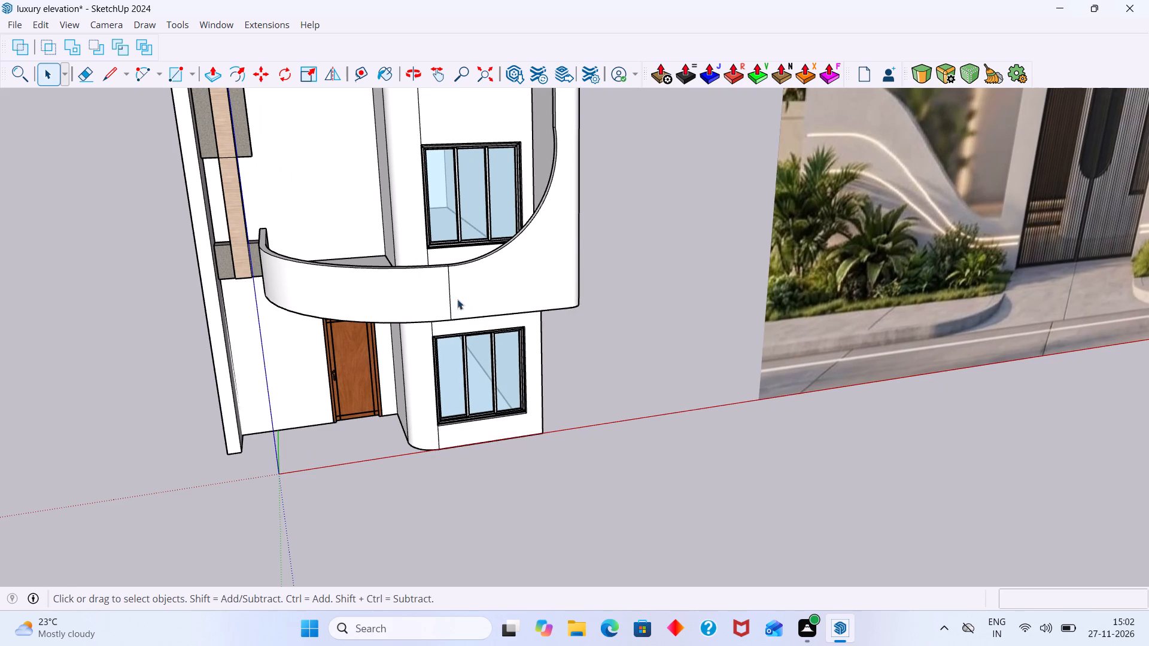
Compare the model's overall front massing, roof level and upper overhang with the reference image.
scroll(430, 295, up, 2)
scroll(432, 291, down, 19)
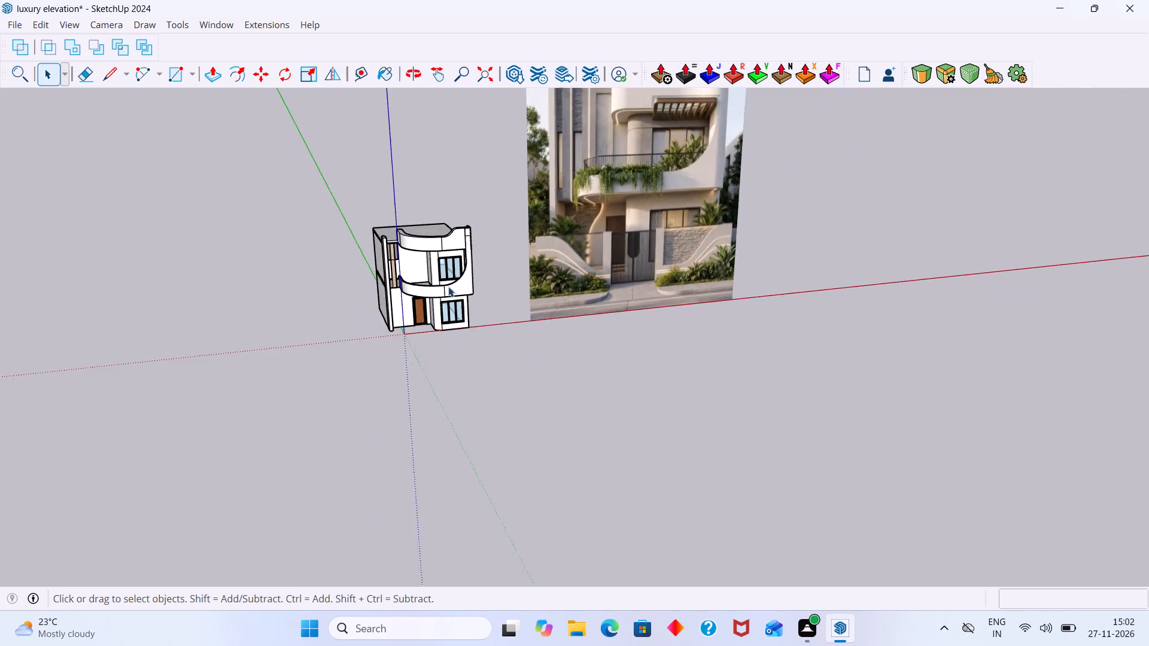
scroll(448, 287, down, 5)
middle_drag(454, 289, 486, 271)
scroll(572, 259, up, 8)
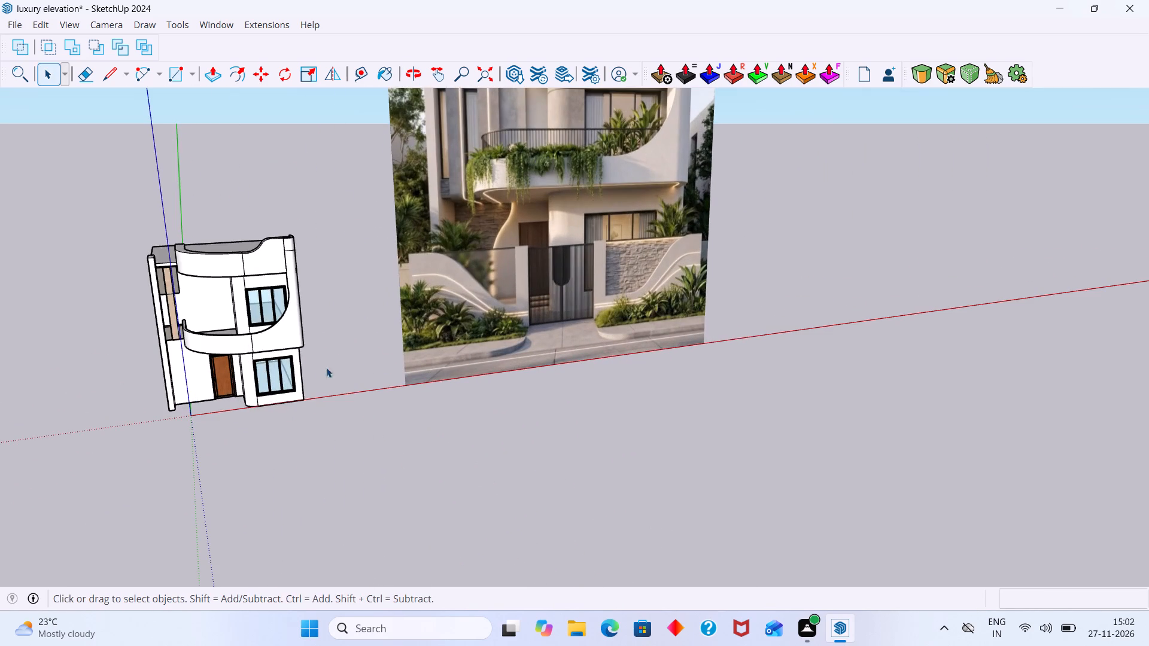
middle_drag(317, 358, 366, 310)
scroll(364, 310, up, 1)
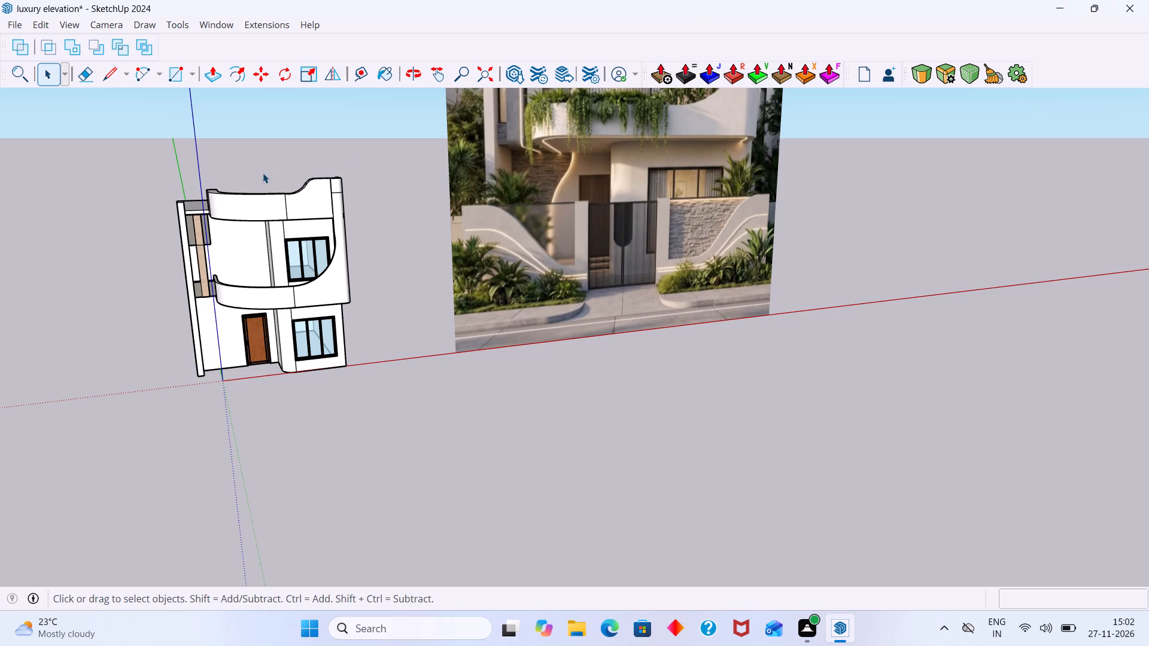
scroll(262, 333, down, 5)
middle_drag(300, 380, 336, 426)
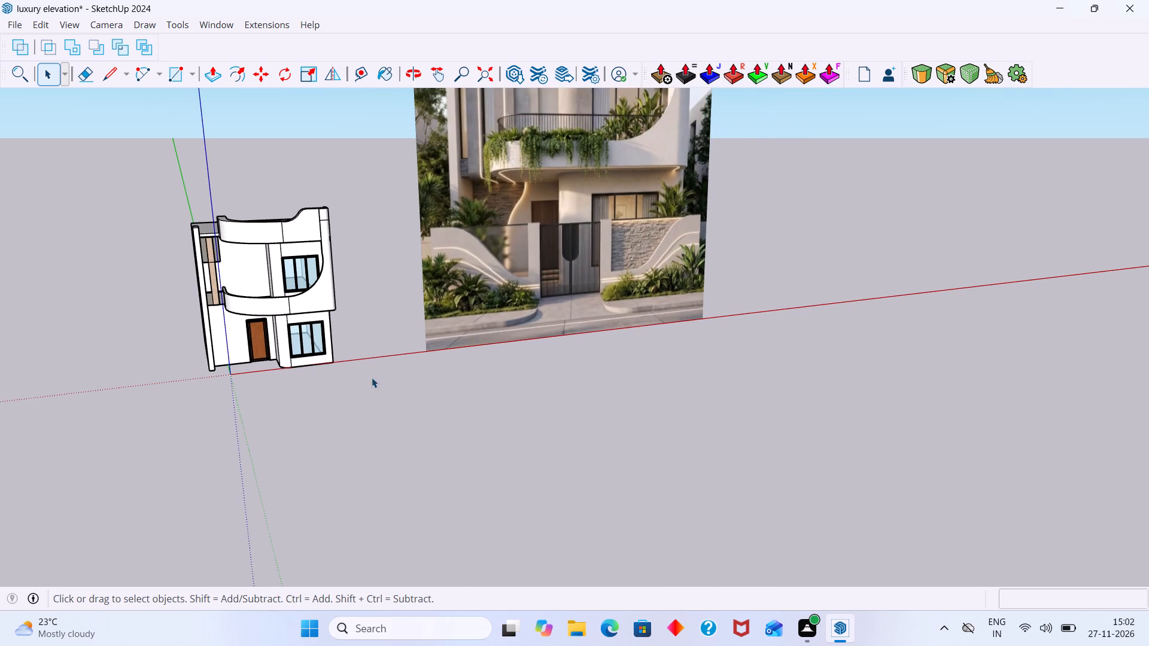
scroll(359, 354, up, 5)
scroll(344, 351, down, 2)
middle_drag(344, 356, 374, 474)
scroll(358, 420, down, 10)
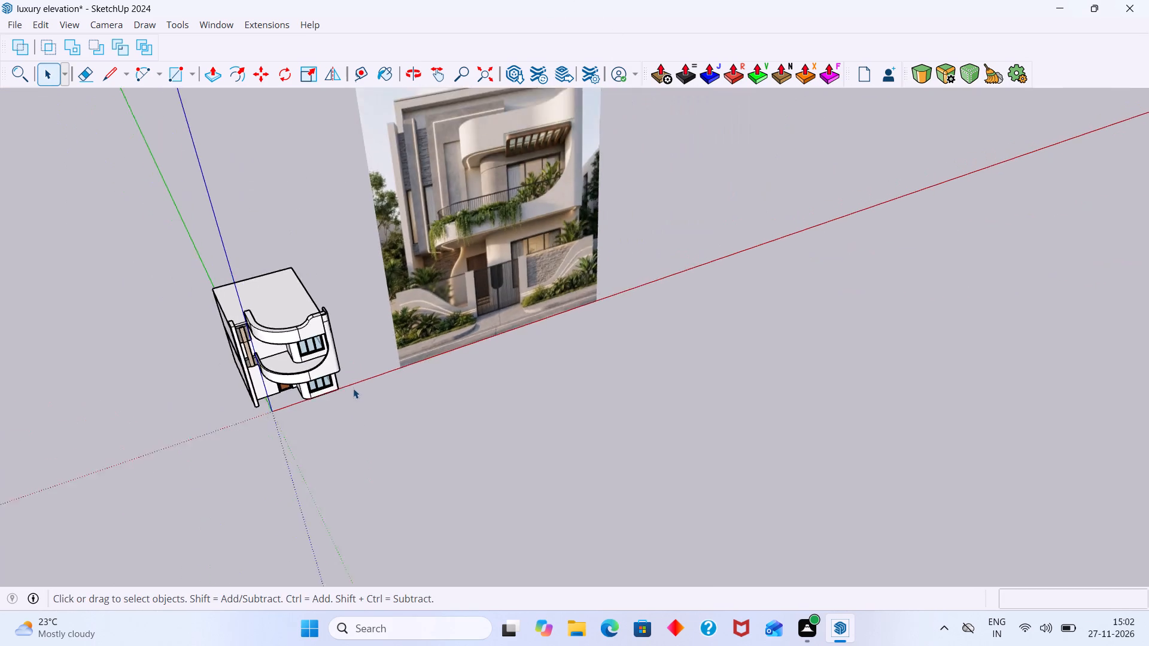
scroll(353, 388, down, 3)
scroll(321, 319, up, 20)
scroll(321, 319, up, 7)
scroll(338, 349, down, 4)
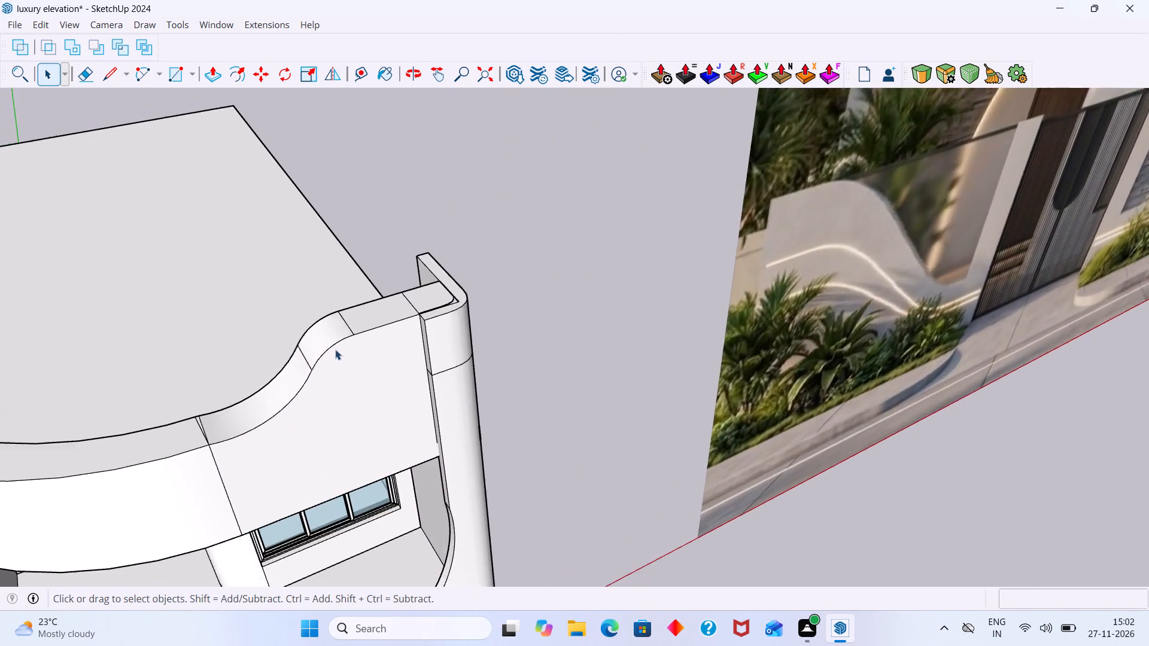
scroll(335, 349, down, 20)
scroll(335, 349, down, 1)
middle_drag(406, 441, 370, 340)
scroll(344, 376, up, 1)
scroll(417, 372, up, 2)
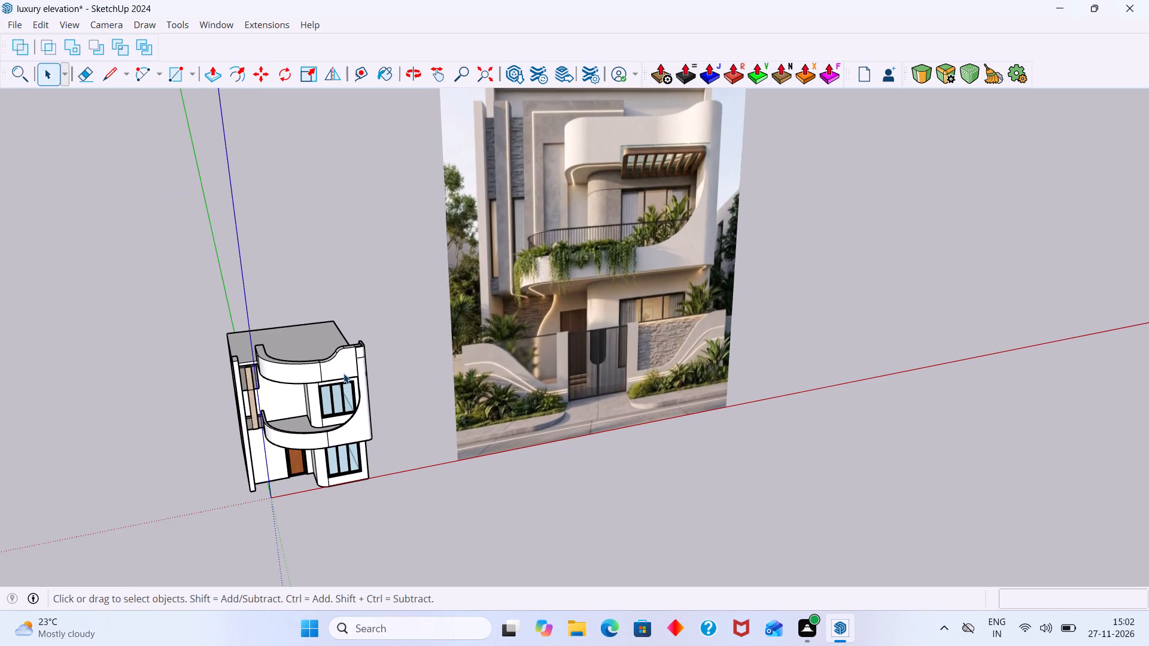
scroll(349, 367, down, 6)
middle_drag(311, 383, 309, 367)
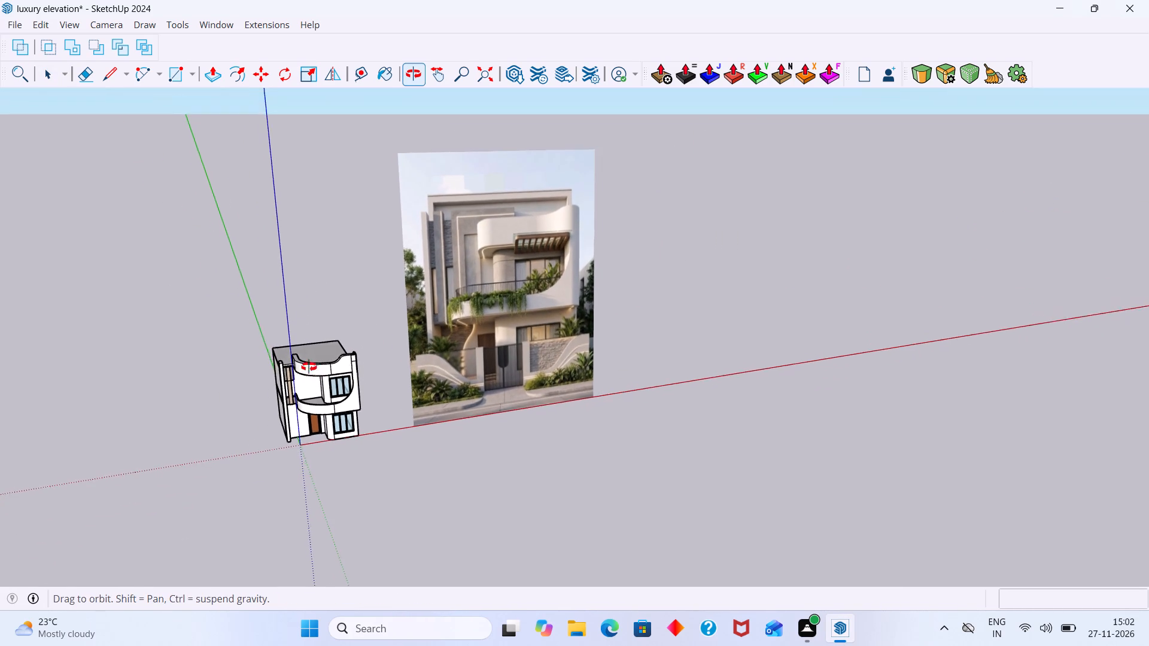
middle_drag(309, 367, 308, 355)
scroll(308, 384, up, 5)
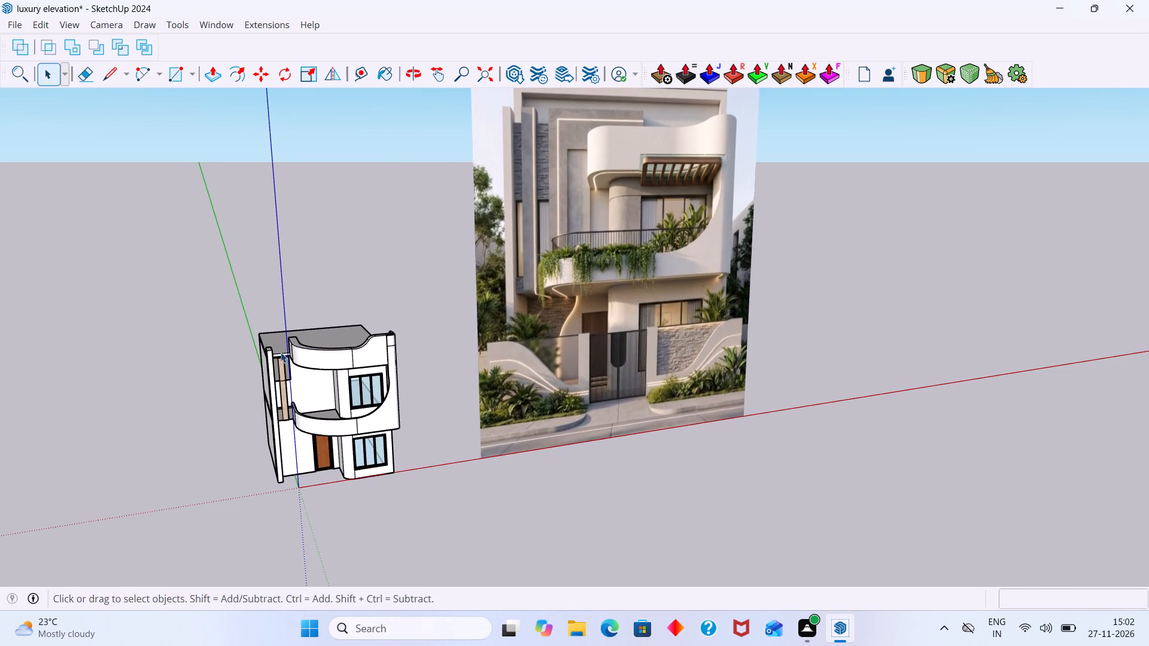
scroll(273, 343, up, 2)
scroll(282, 352, down, 3)
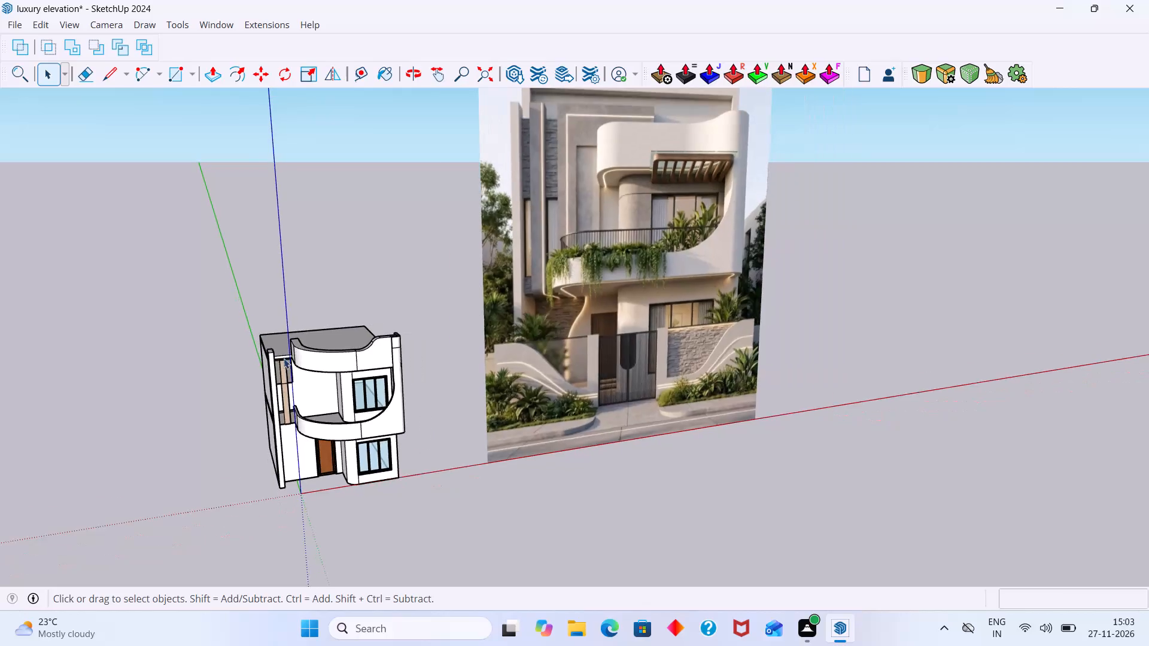
scroll(284, 358, down, 1)
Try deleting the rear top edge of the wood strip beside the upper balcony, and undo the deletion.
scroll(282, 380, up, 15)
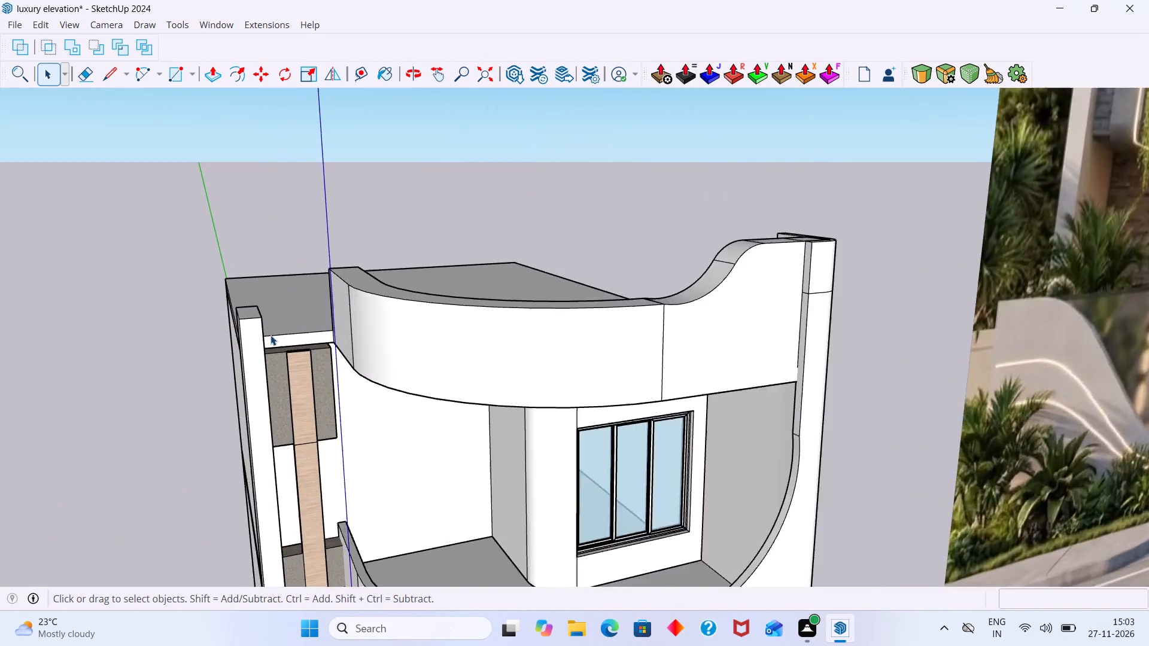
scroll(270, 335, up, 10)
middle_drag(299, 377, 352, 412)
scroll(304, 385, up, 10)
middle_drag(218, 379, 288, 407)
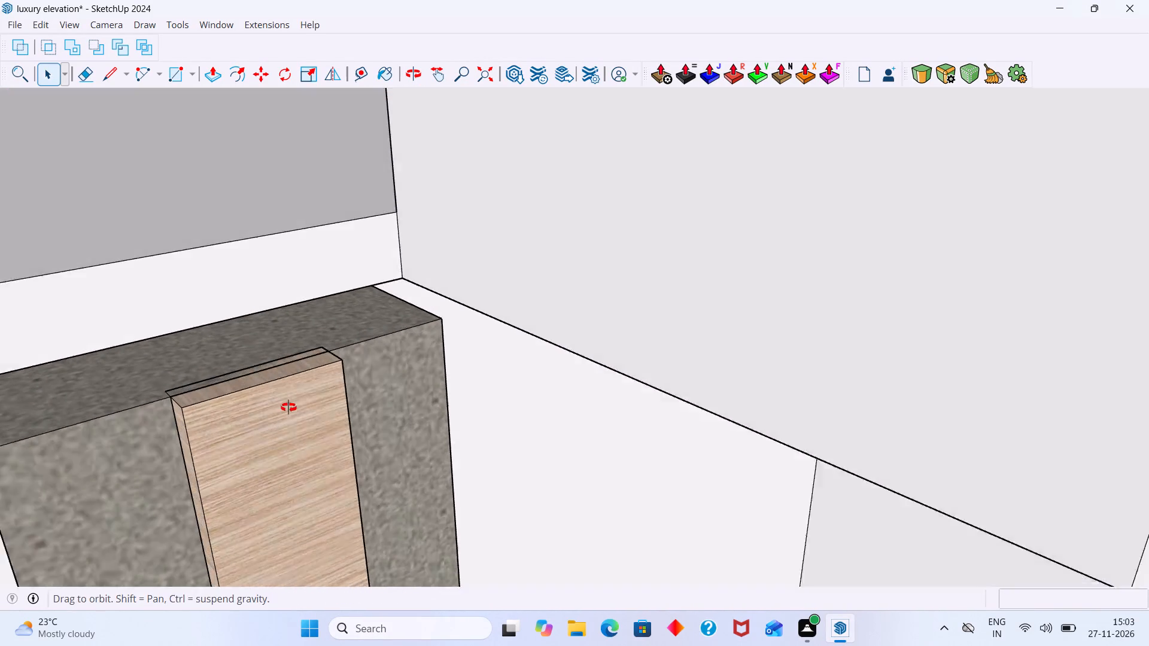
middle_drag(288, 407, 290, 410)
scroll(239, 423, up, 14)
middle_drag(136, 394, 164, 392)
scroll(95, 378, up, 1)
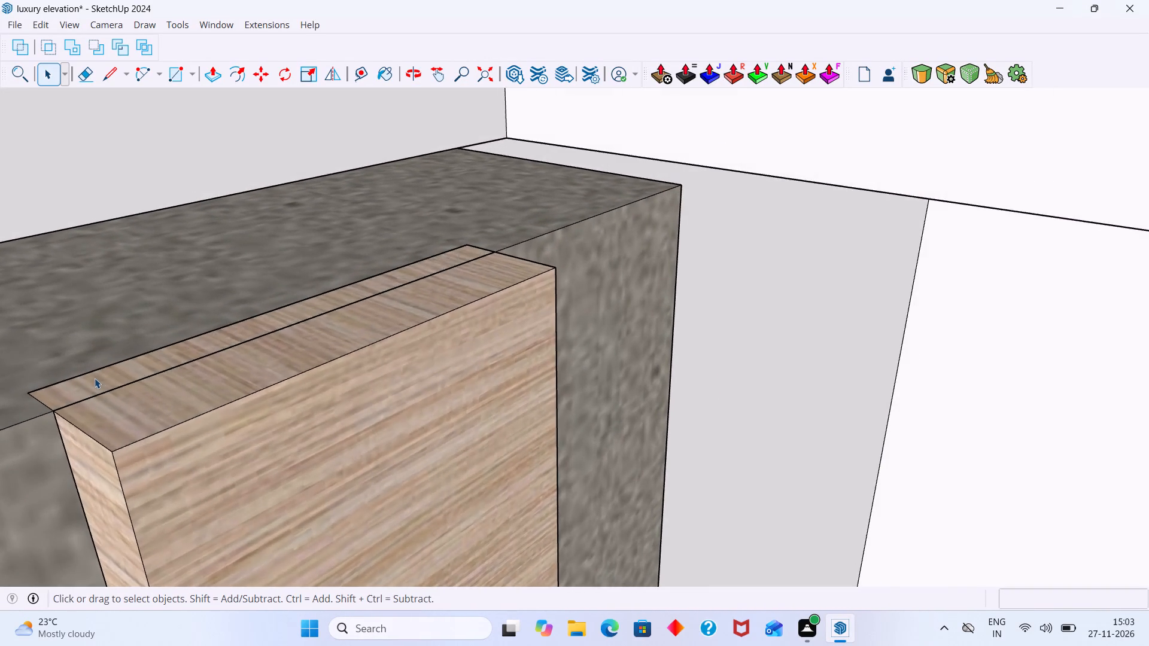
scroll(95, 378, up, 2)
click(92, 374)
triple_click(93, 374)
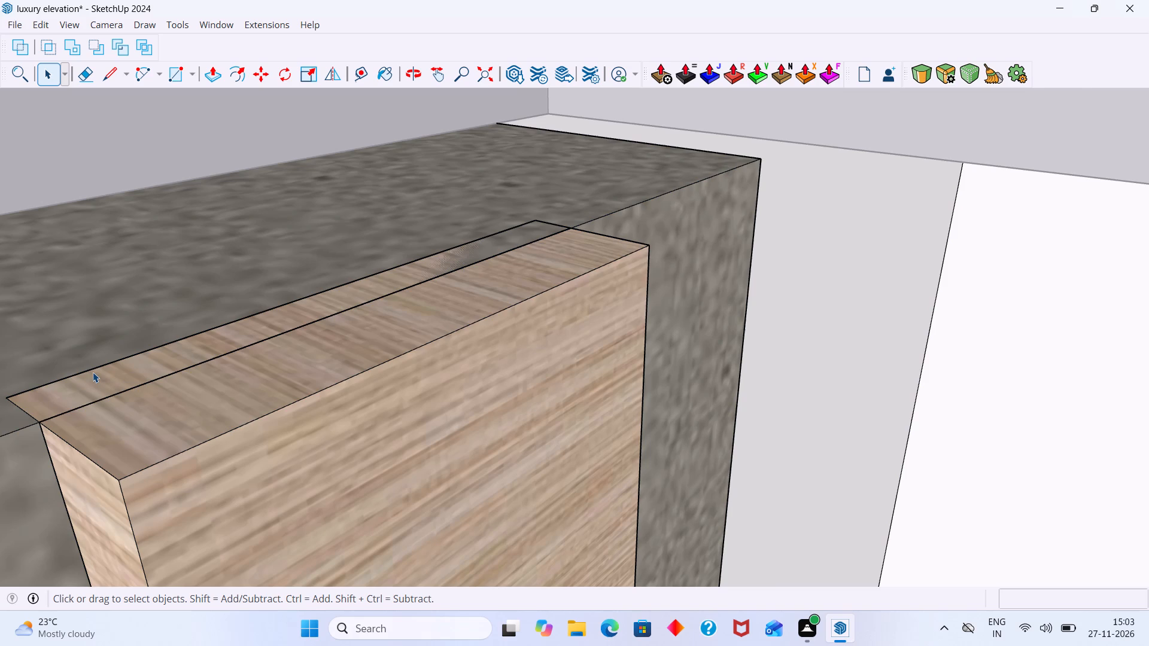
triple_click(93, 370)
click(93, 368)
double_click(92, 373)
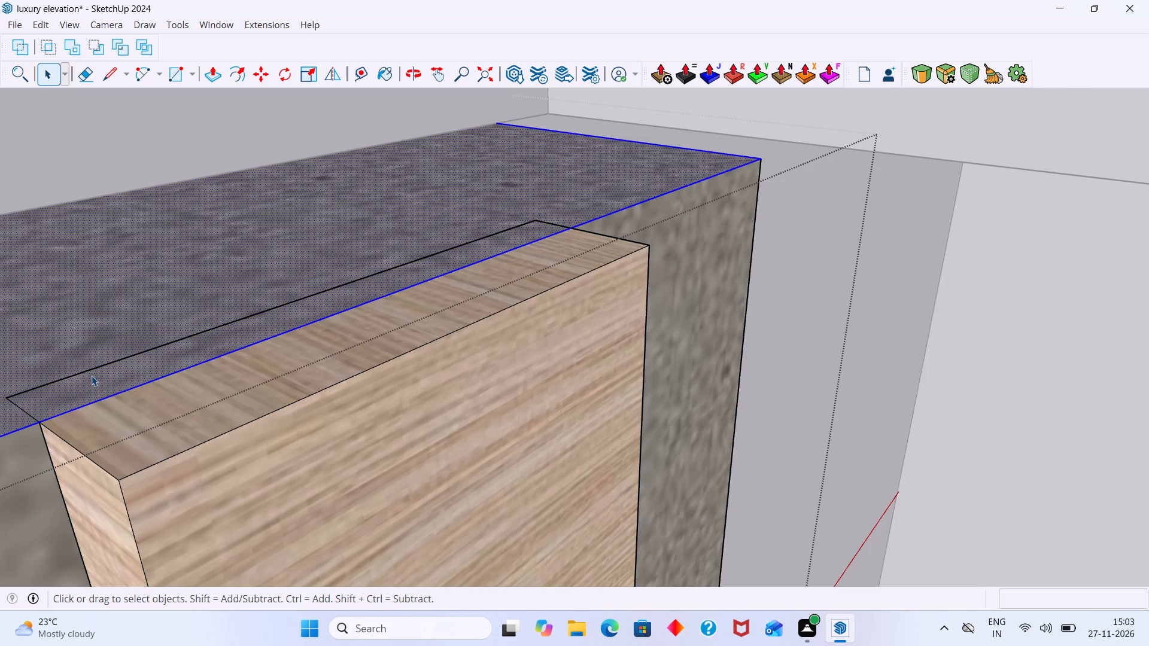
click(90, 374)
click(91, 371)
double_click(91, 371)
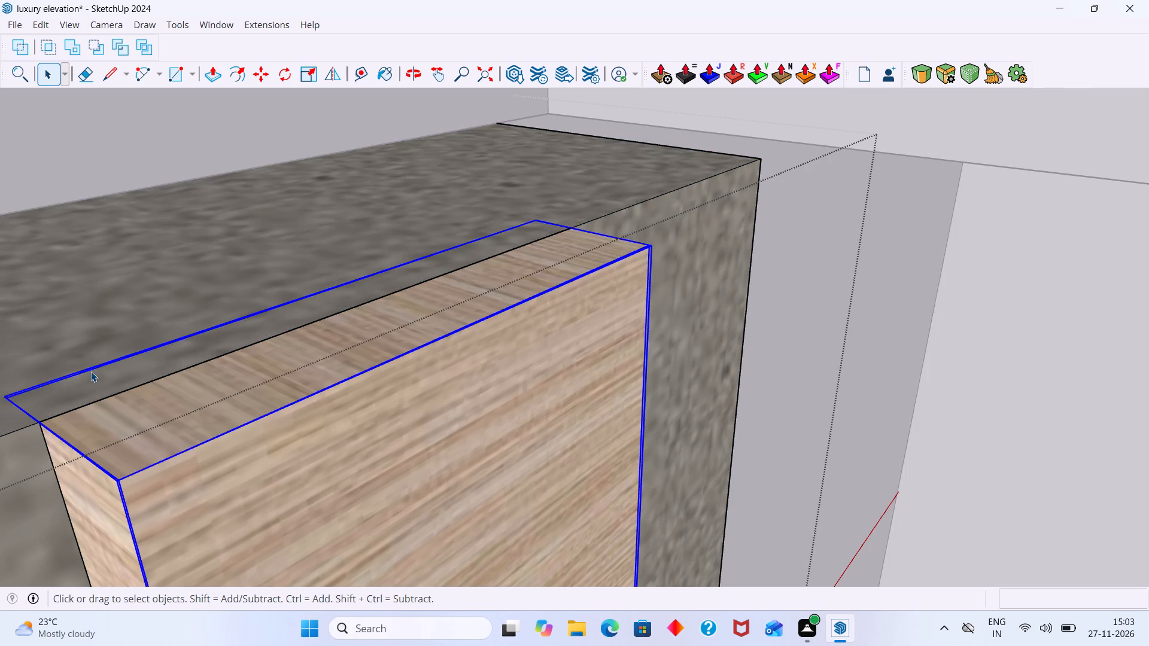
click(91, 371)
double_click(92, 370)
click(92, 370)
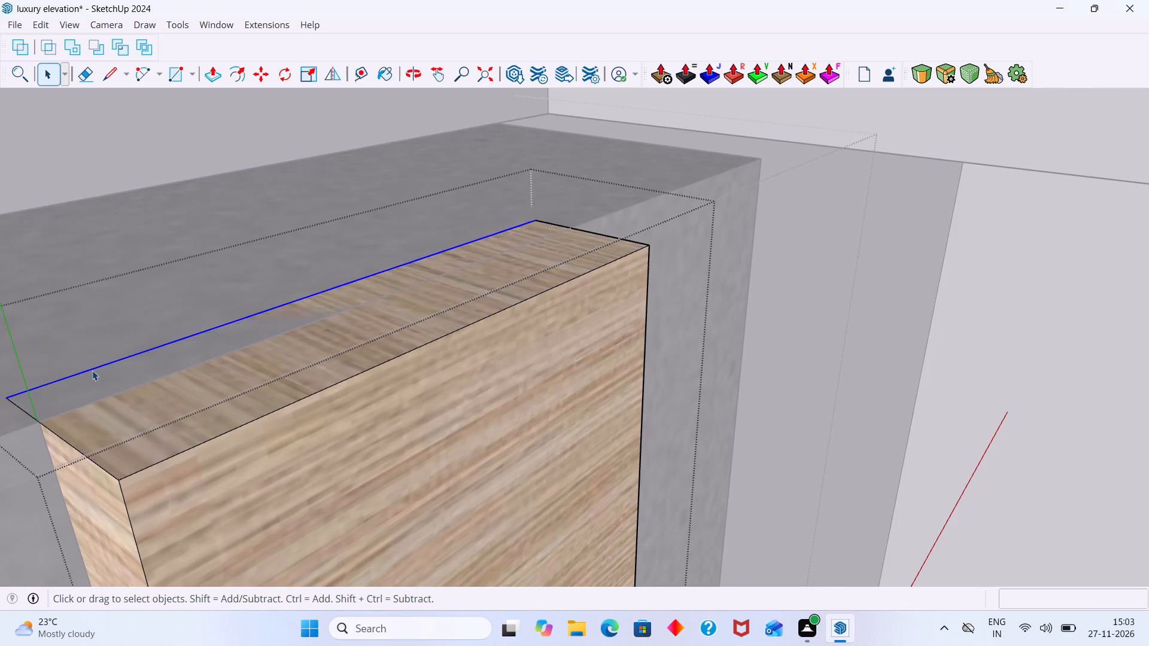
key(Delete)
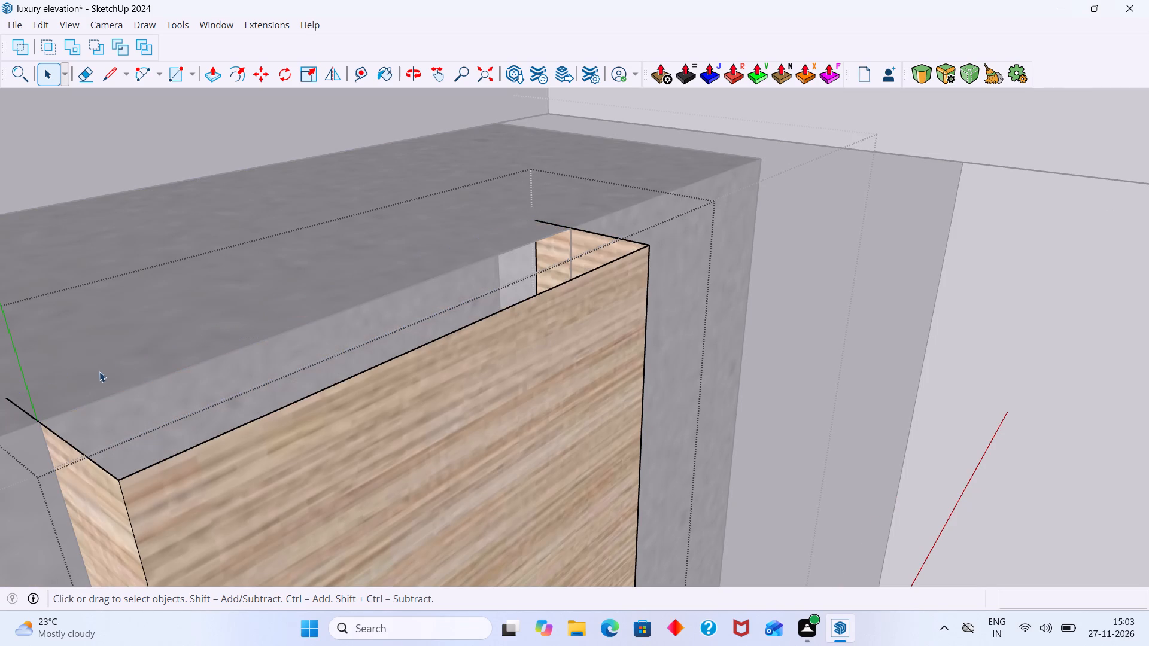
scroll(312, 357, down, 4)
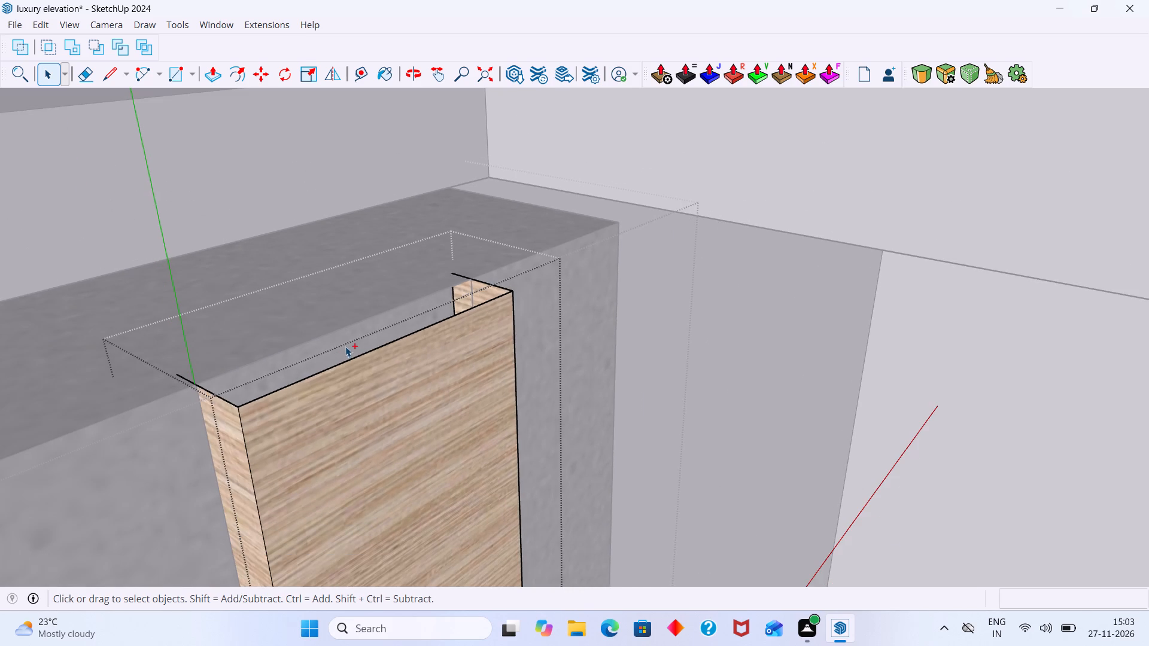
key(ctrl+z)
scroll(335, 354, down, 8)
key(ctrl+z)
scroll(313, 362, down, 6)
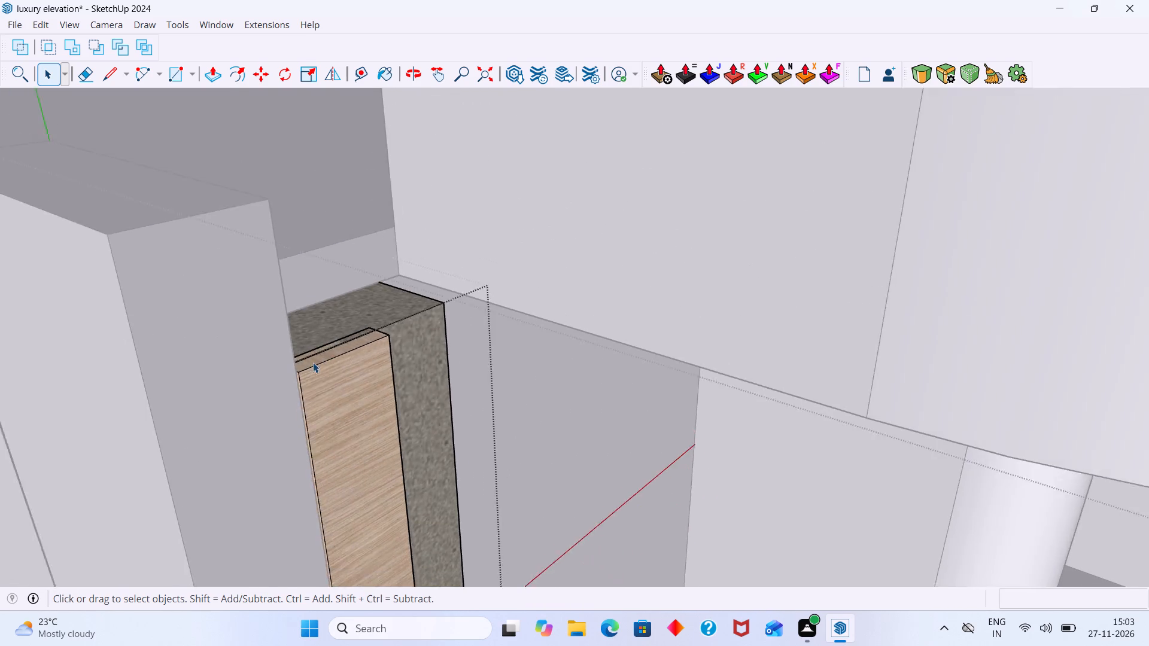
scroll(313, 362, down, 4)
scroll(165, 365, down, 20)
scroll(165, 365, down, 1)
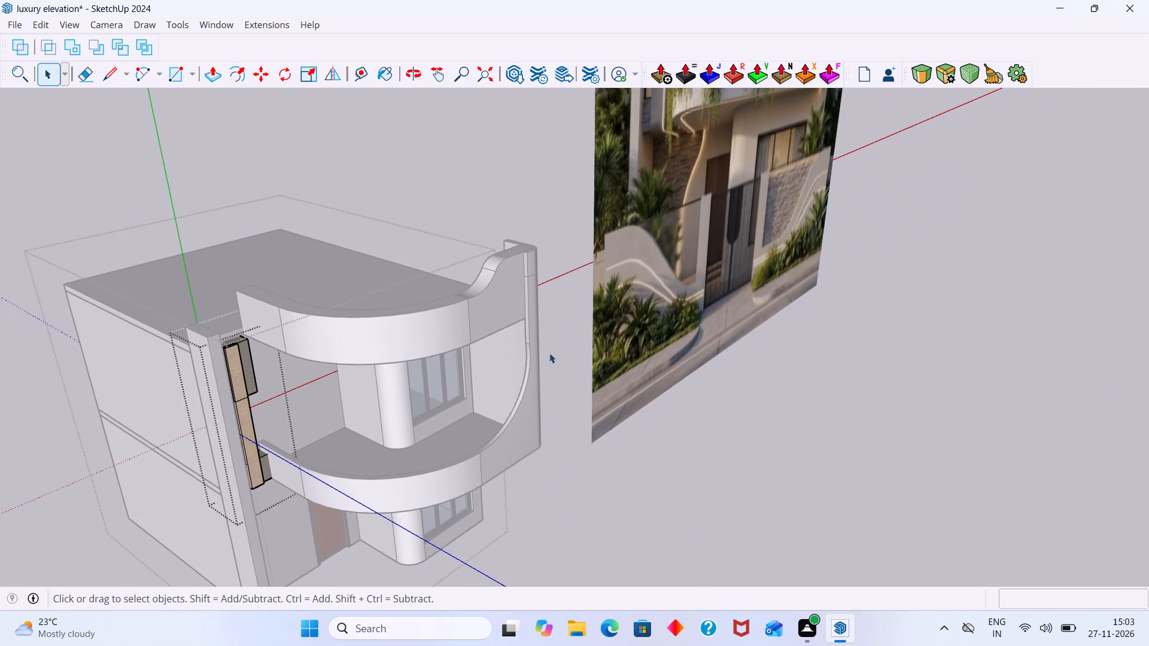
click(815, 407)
Push/Pull the wood strip's top face upward about 1' 9", level with the top of the adjacent white vertical fin.
scroll(332, 417, up, 9)
middle_drag(181, 366, 410, 444)
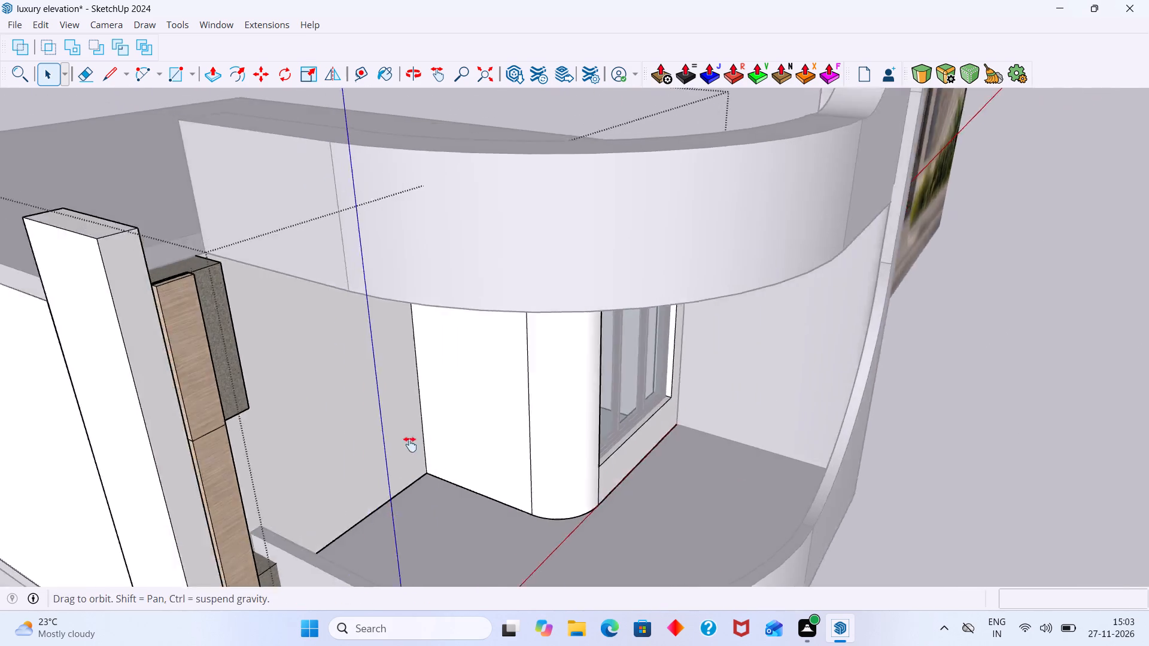
middle_drag(410, 444, 428, 447)
scroll(417, 398, up, 1)
middle_drag(414, 392, 354, 423)
scroll(339, 391, up, 20)
scroll(339, 391, up, 1)
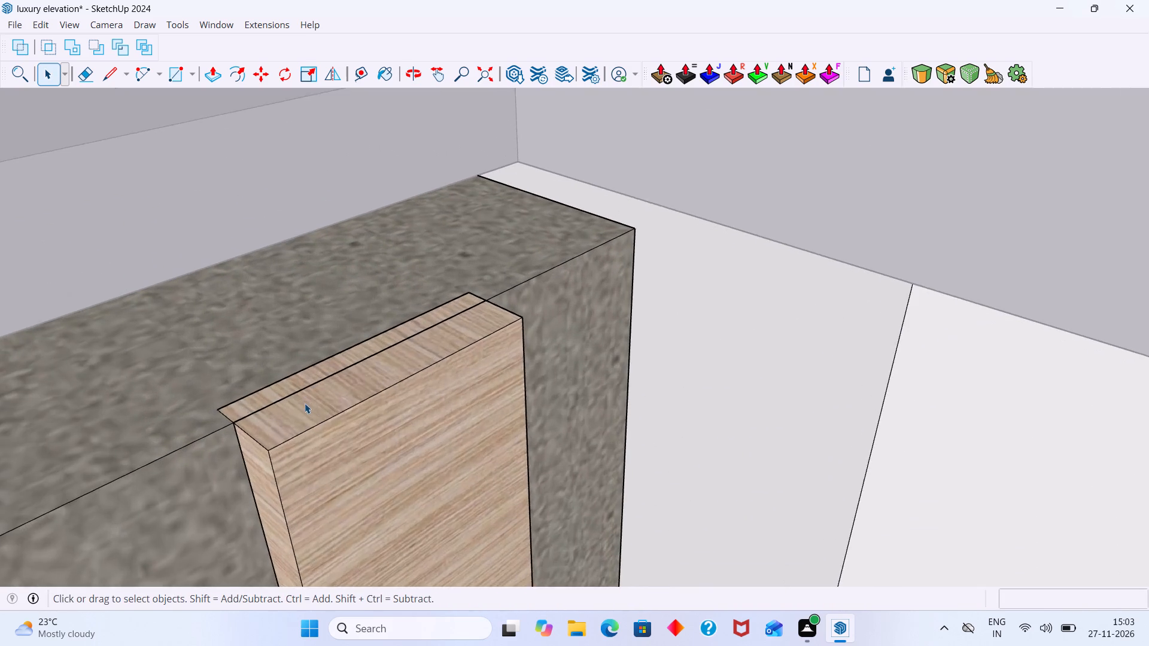
scroll(305, 403, up, 2)
click(302, 406)
triple_click(320, 409)
click(323, 403)
double_click(324, 400)
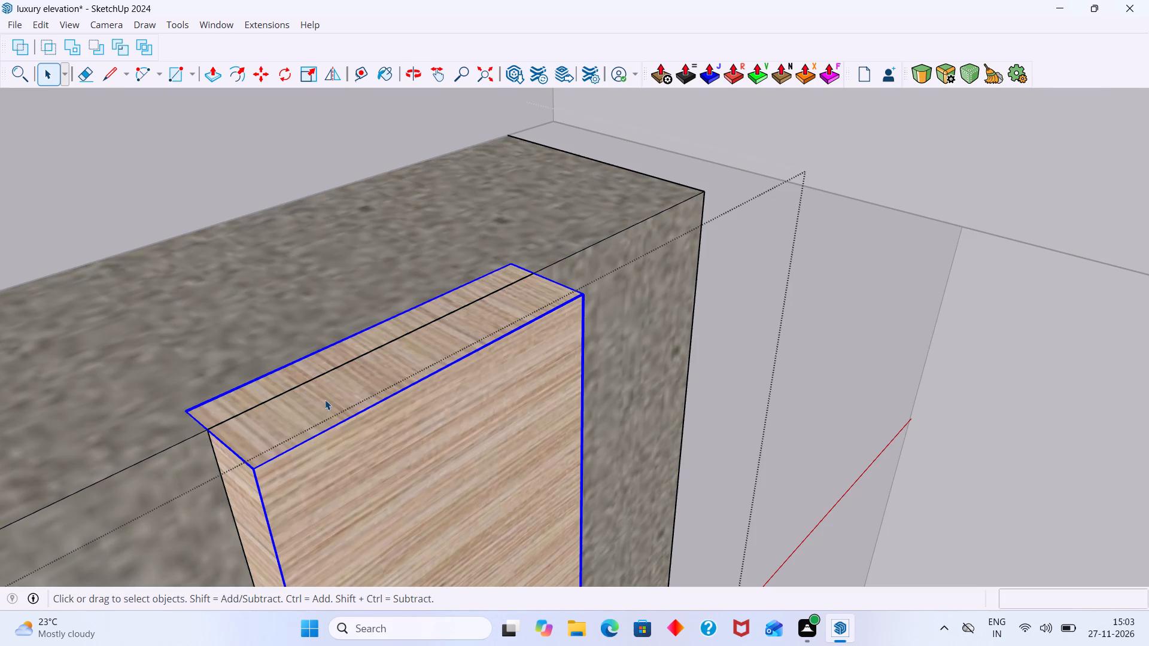
key(p)
click(326, 400)
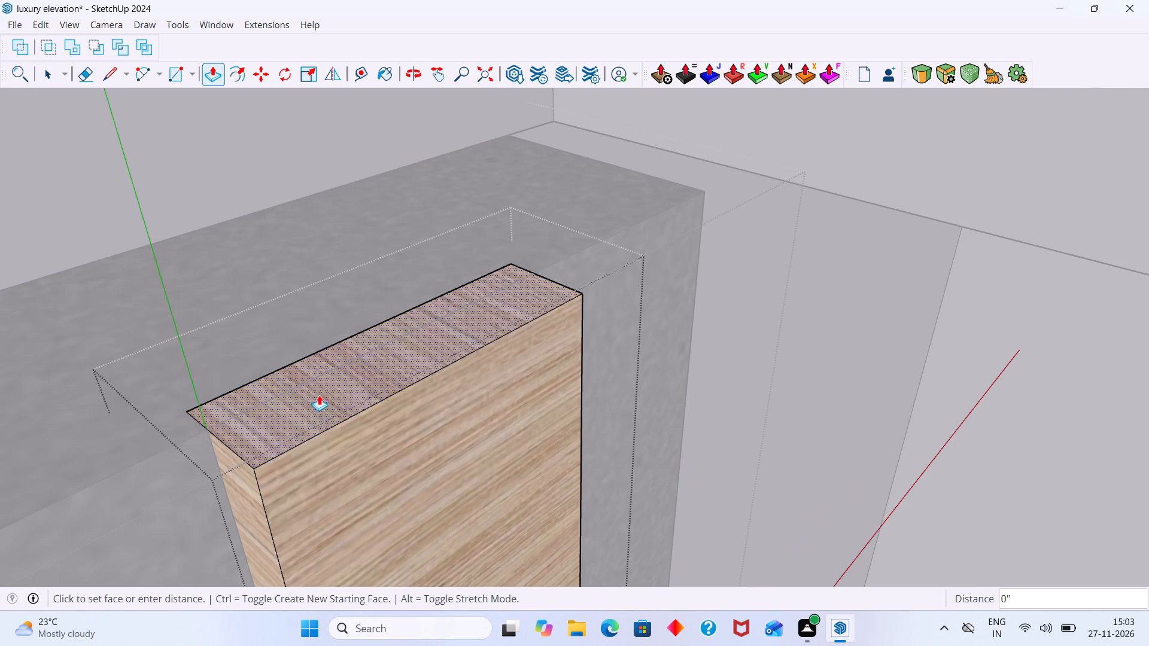
scroll(278, 286, down, 20)
scroll(278, 286, down, 7)
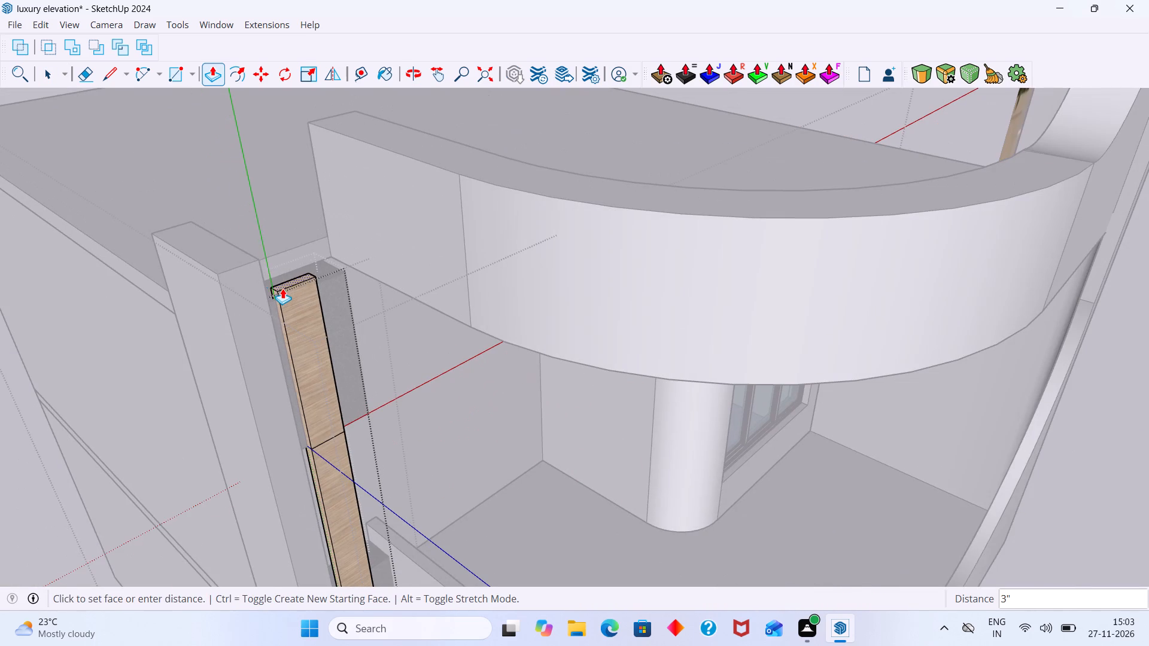
scroll(206, 209, up, 4)
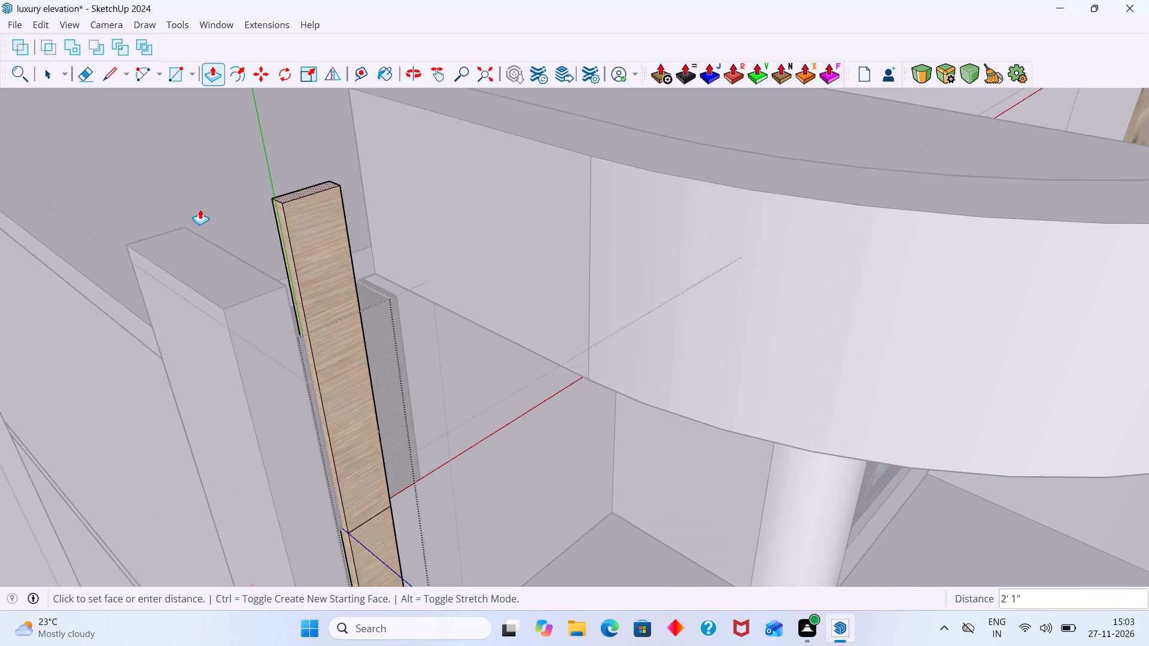
scroll(200, 209, up, 2)
click(87, 266)
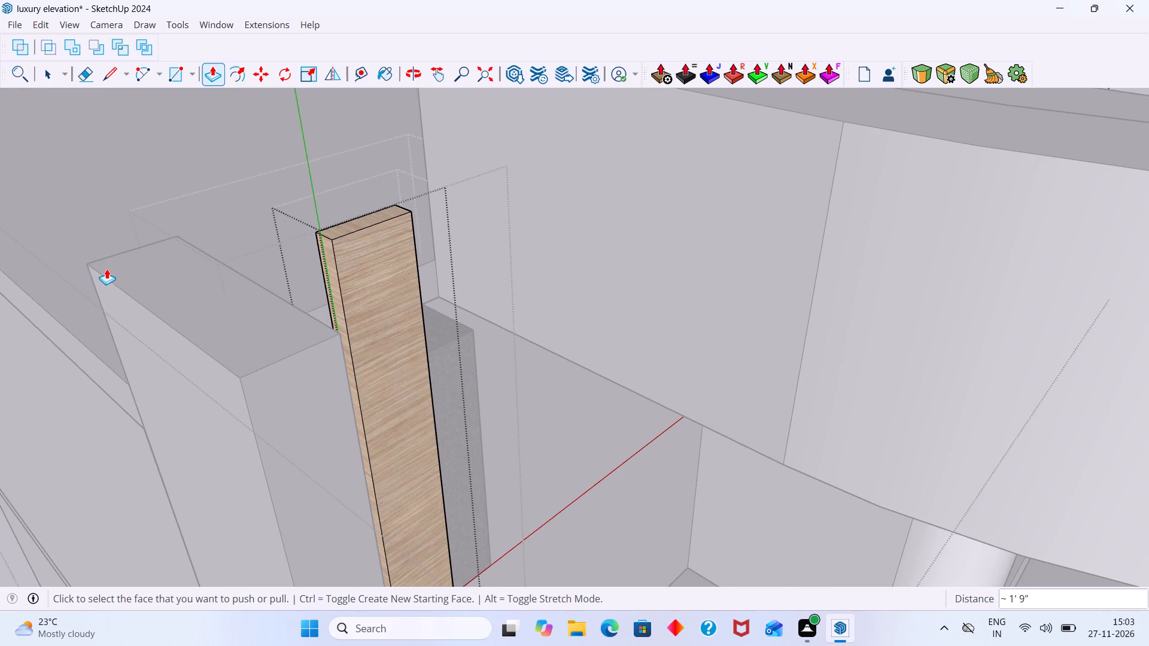
key(space)
scroll(290, 242, down, 20)
scroll(290, 242, down, 3)
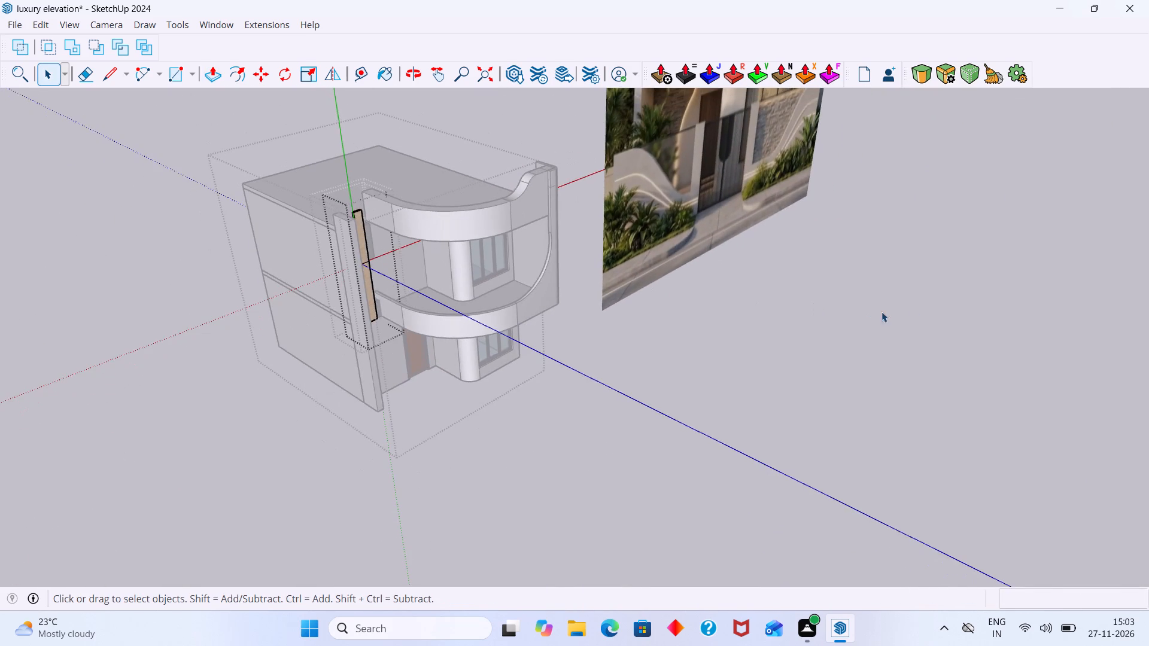
click(913, 310)
scroll(487, 289, up, 6)
click(863, 411)
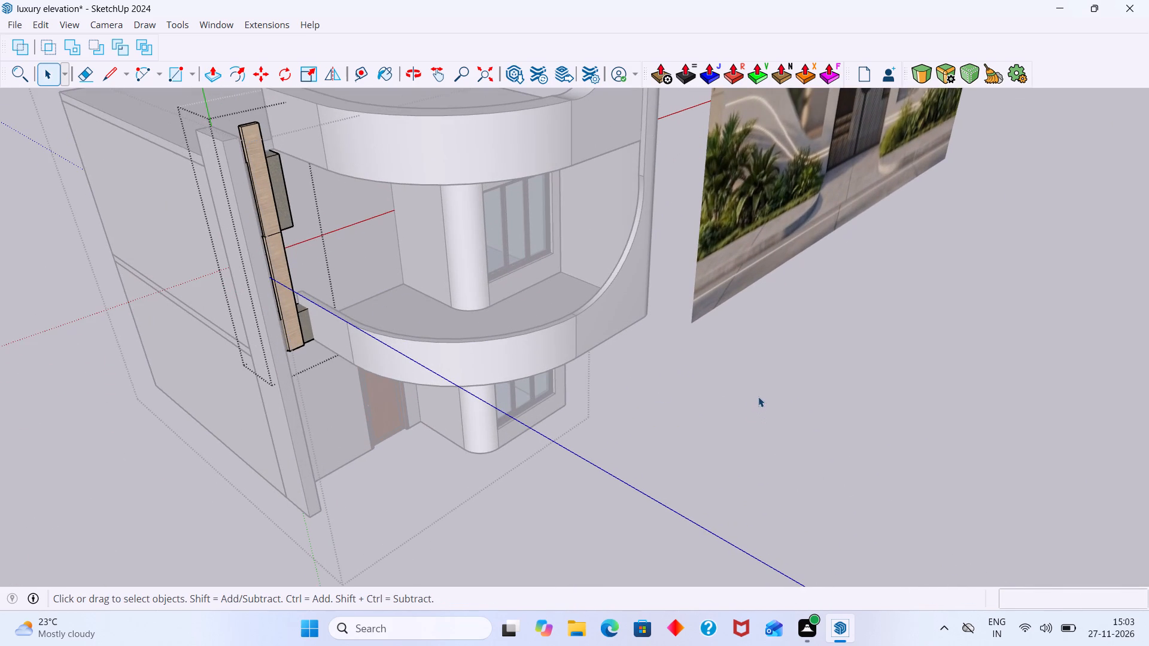
key(Escape)
Compare the model's overall front massing and roofline with the upper part of the reference image.
scroll(724, 395, down, 8)
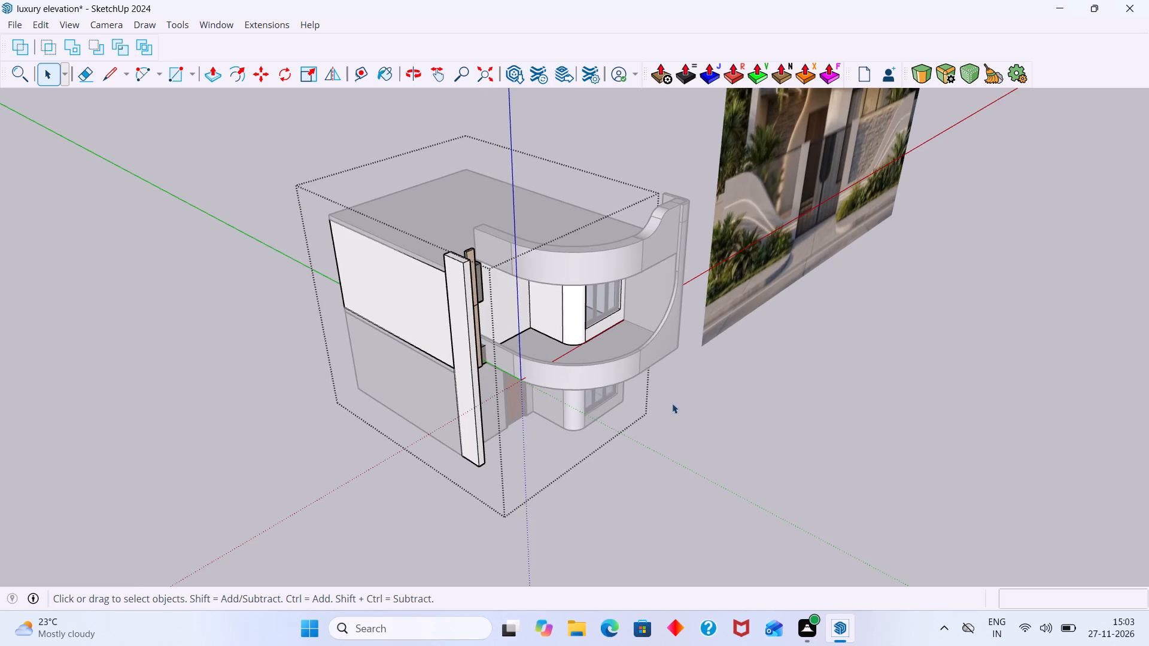
middle_drag(670, 404, 777, 400)
middle_drag(732, 391, 524, 358)
scroll(532, 356, down, 7)
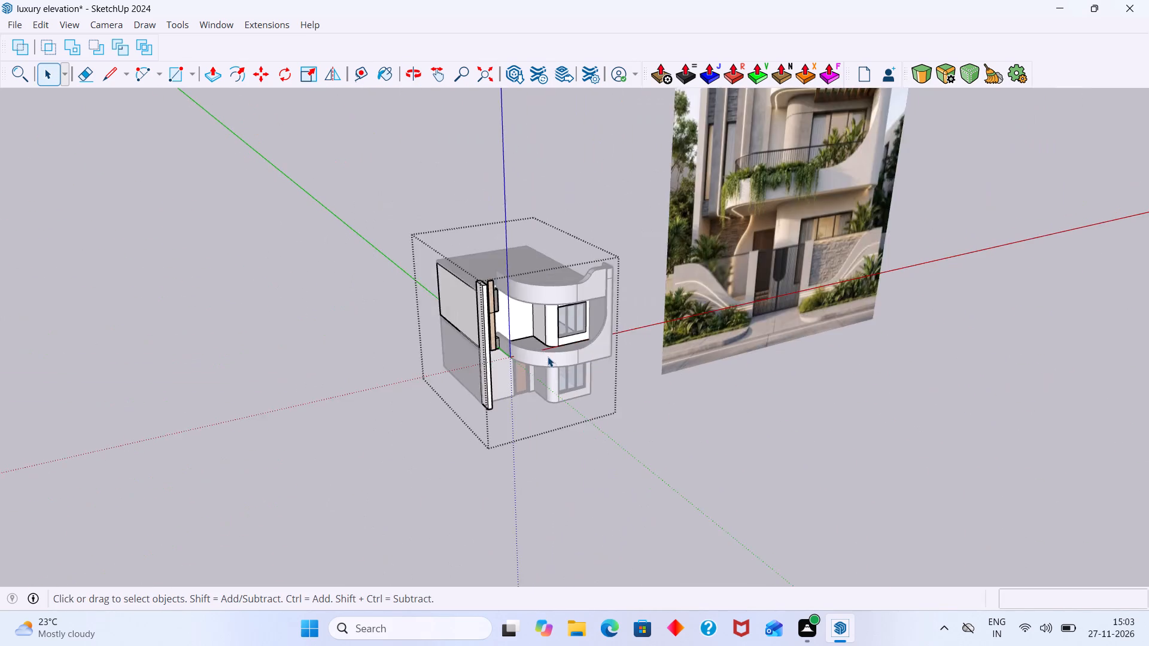
scroll(548, 356, down, 4)
middle_drag(579, 416, 575, 365)
scroll(728, 132, up, 3)
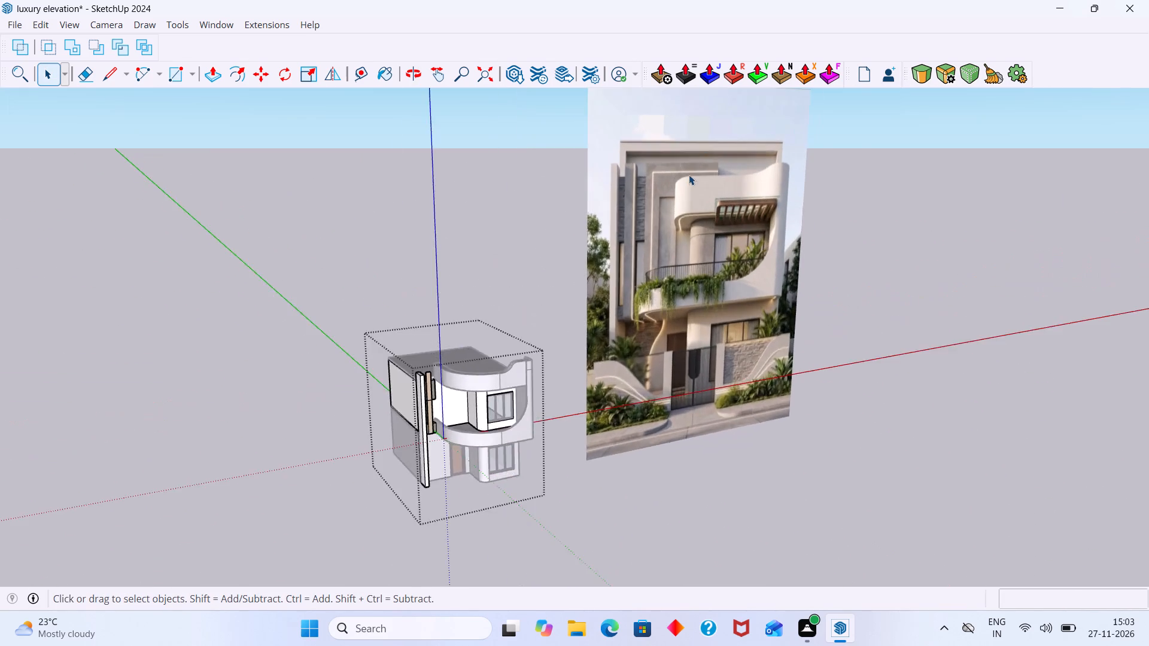
scroll(689, 175, up, 5)
scroll(258, 517, up, 8)
click(561, 376)
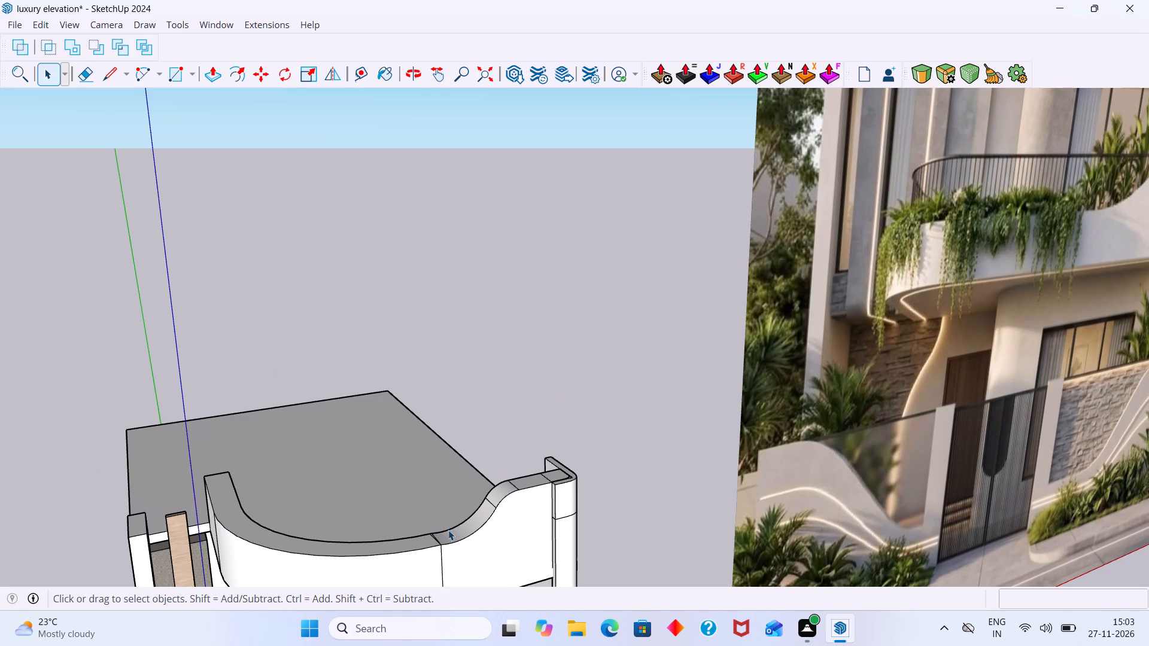
Lower all top faces of the curved upper overhang, including its raised section, by about 7" with Round Push Pull.
shift+middle_drag(451, 530, 564, 428)
middle_drag(534, 464, 555, 507)
scroll(507, 493, up, 2)
middle_drag(479, 502, 469, 549)
scroll(455, 539, up, 3)
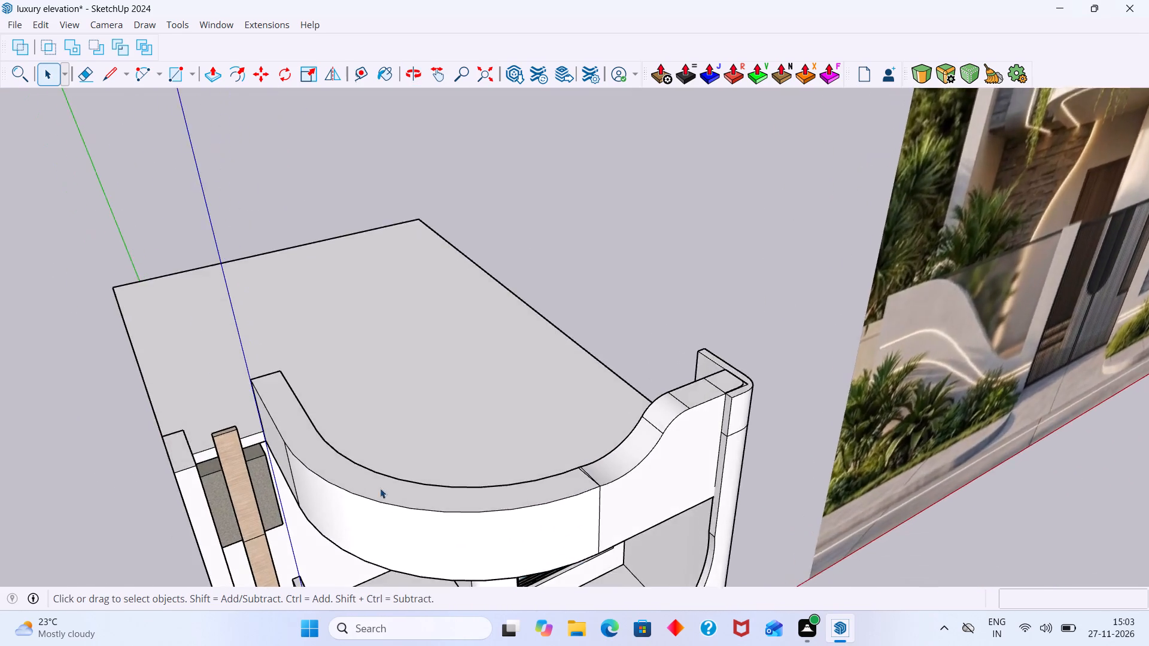
scroll(380, 488, up, 3)
click(350, 467)
double_click(349, 467)
click(353, 474)
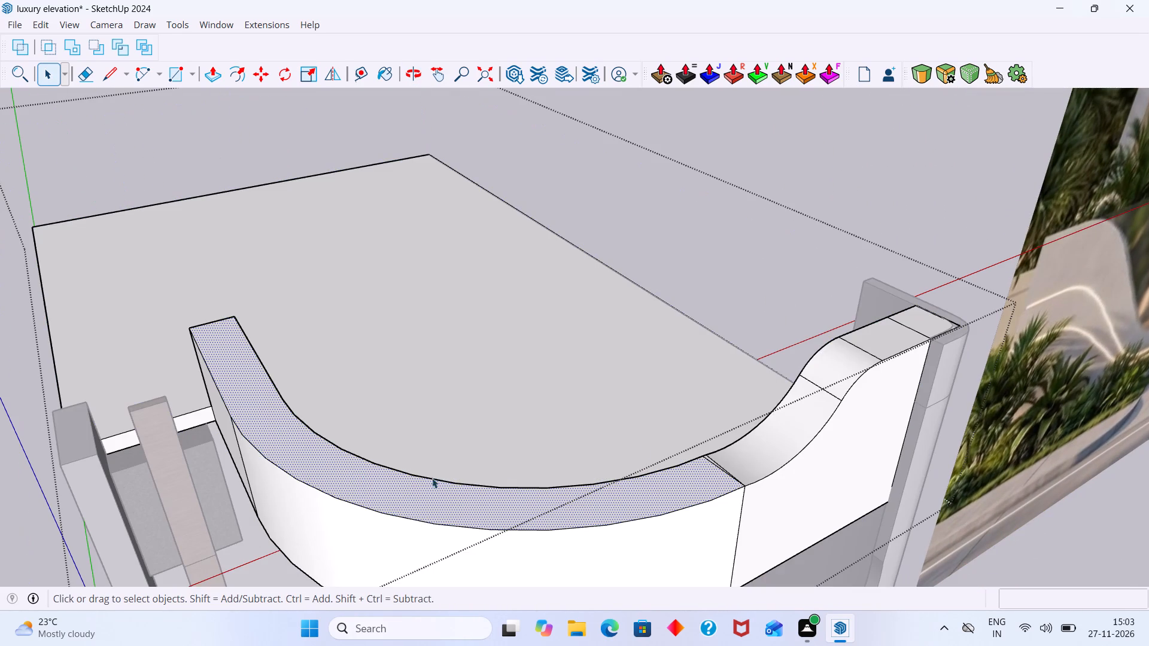
shift+scroll(755, 457, up, 9)
shift+click(729, 476)
shift+middle_drag(727, 476, 671, 513)
shift+scroll(707, 490, up, 1)
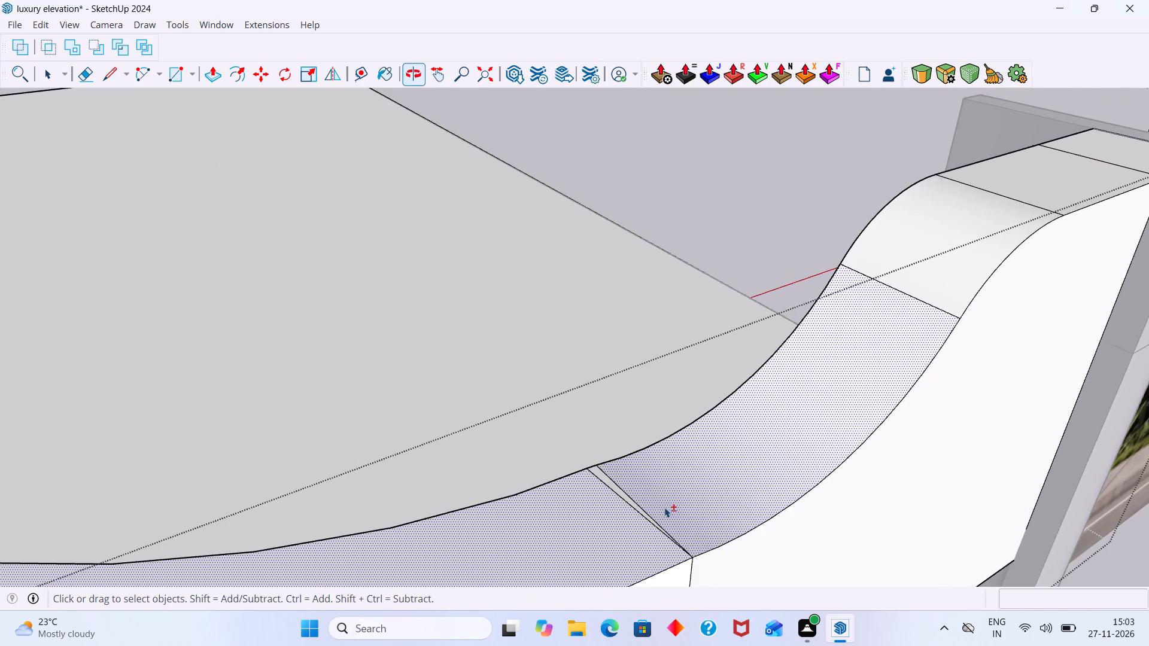
shift+scroll(653, 503, up, 11)
shift+click(605, 481)
shift+scroll(626, 476, down, 9)
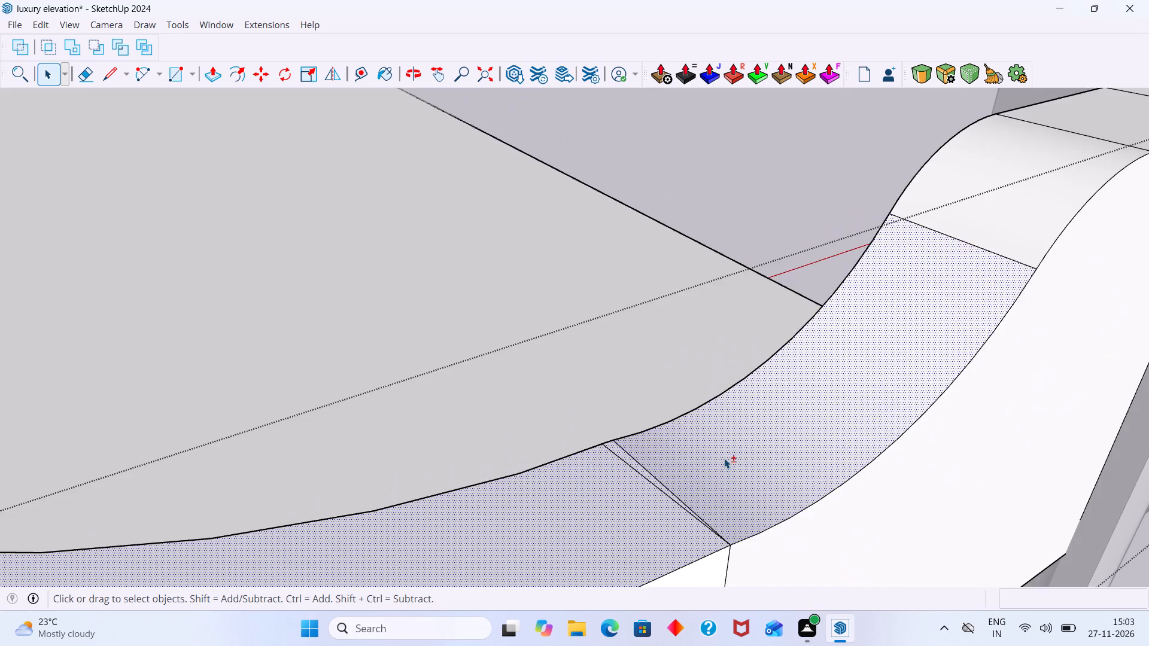
shift+scroll(724, 458, down, 12)
shift+middle_drag(758, 446, 764, 447)
shift+scroll(840, 385, up, 5)
shift+click(849, 343)
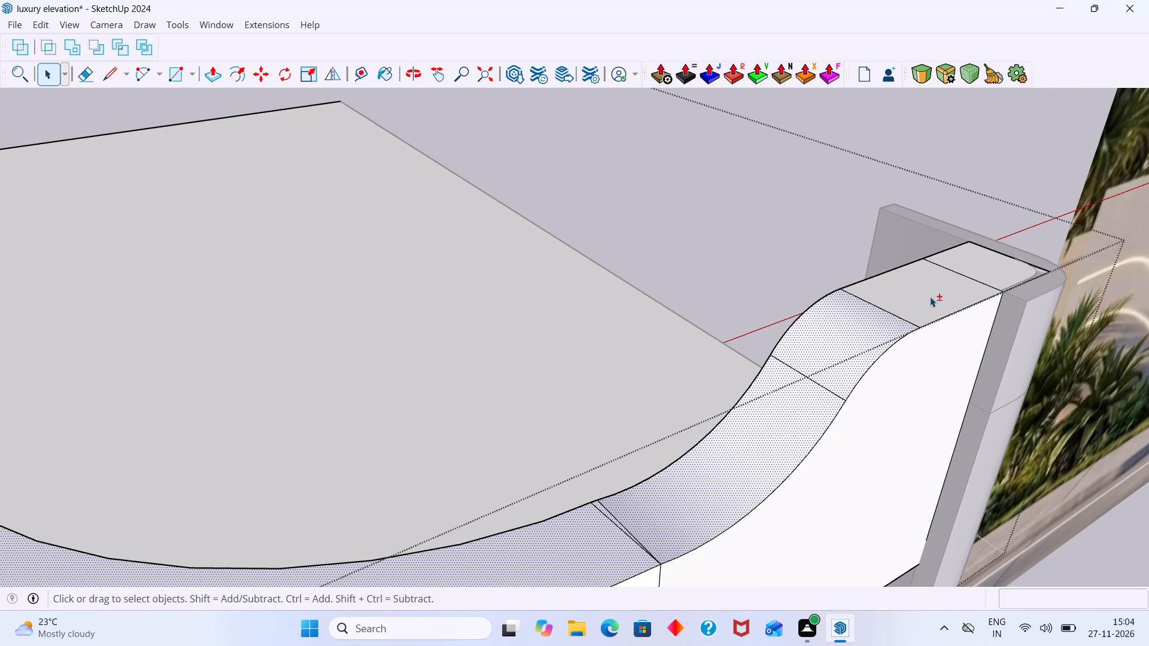
shift+click(930, 297)
shift+click(996, 261)
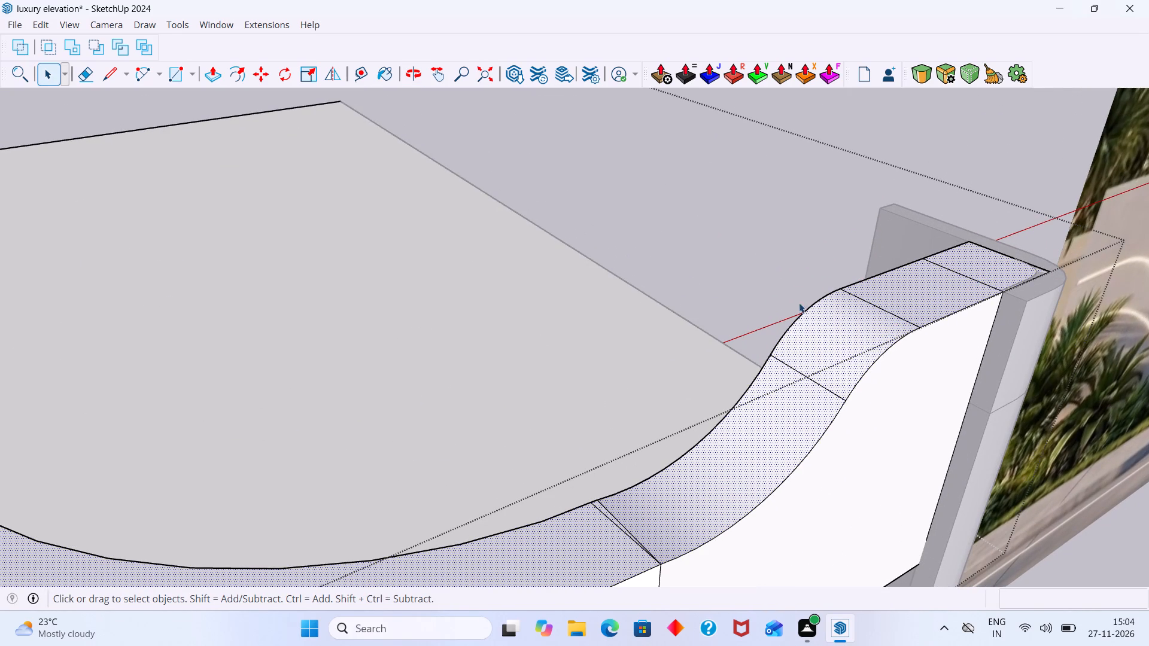
click(731, 79)
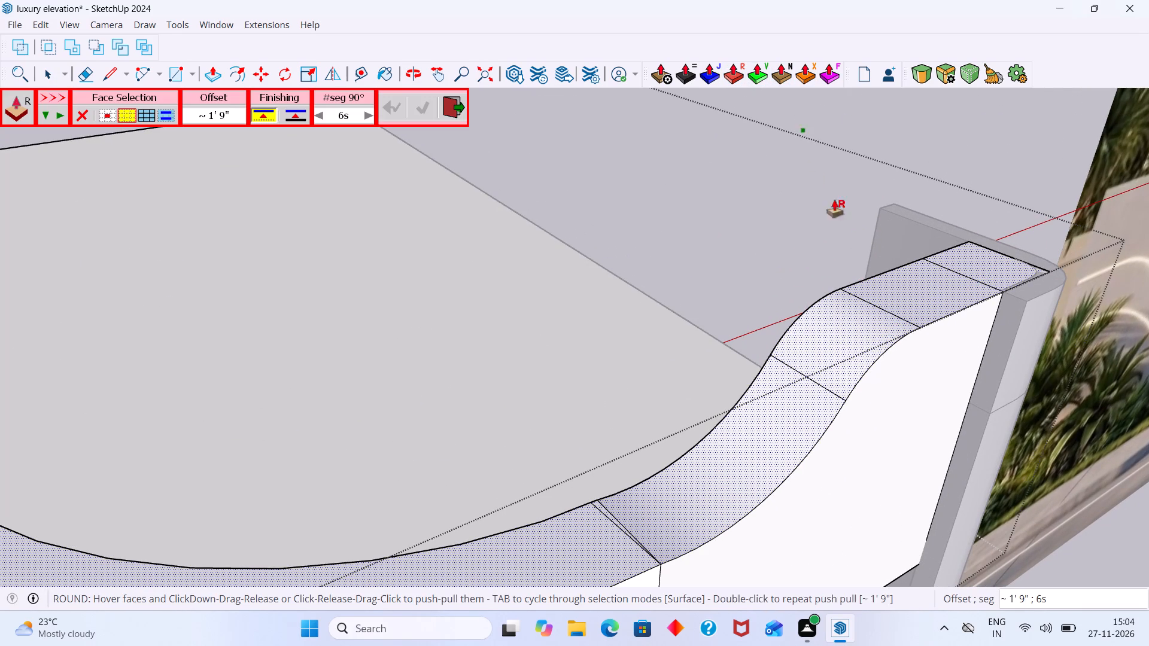
click(874, 337)
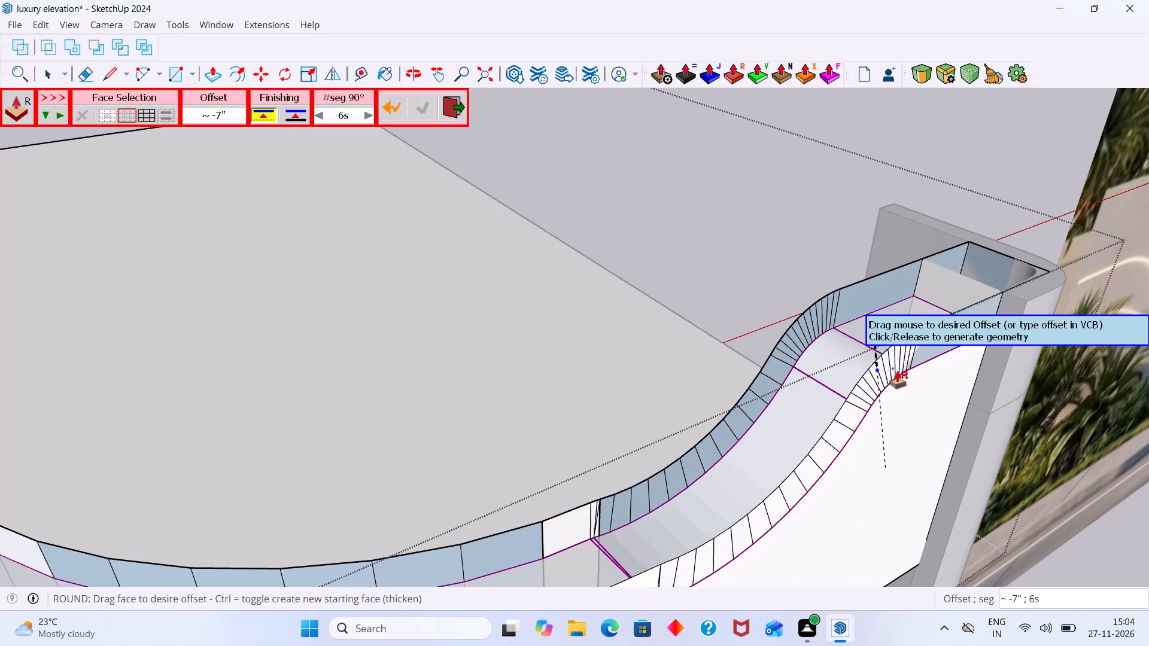
click(899, 370)
scroll(933, 307, down, 3)
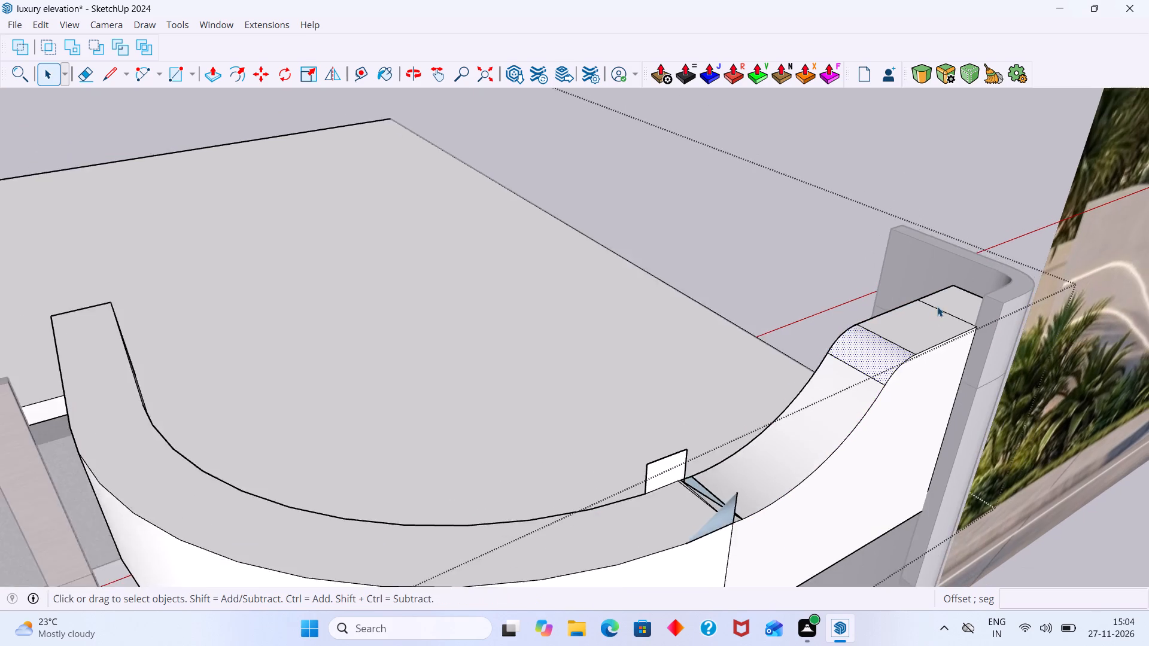
scroll(937, 306, down, 3)
Delete the stray upright rectangular face on the inner side of the curved overhang, where it meets the raised section.
scroll(780, 453, up, 12)
middle_drag(796, 456, 773, 434)
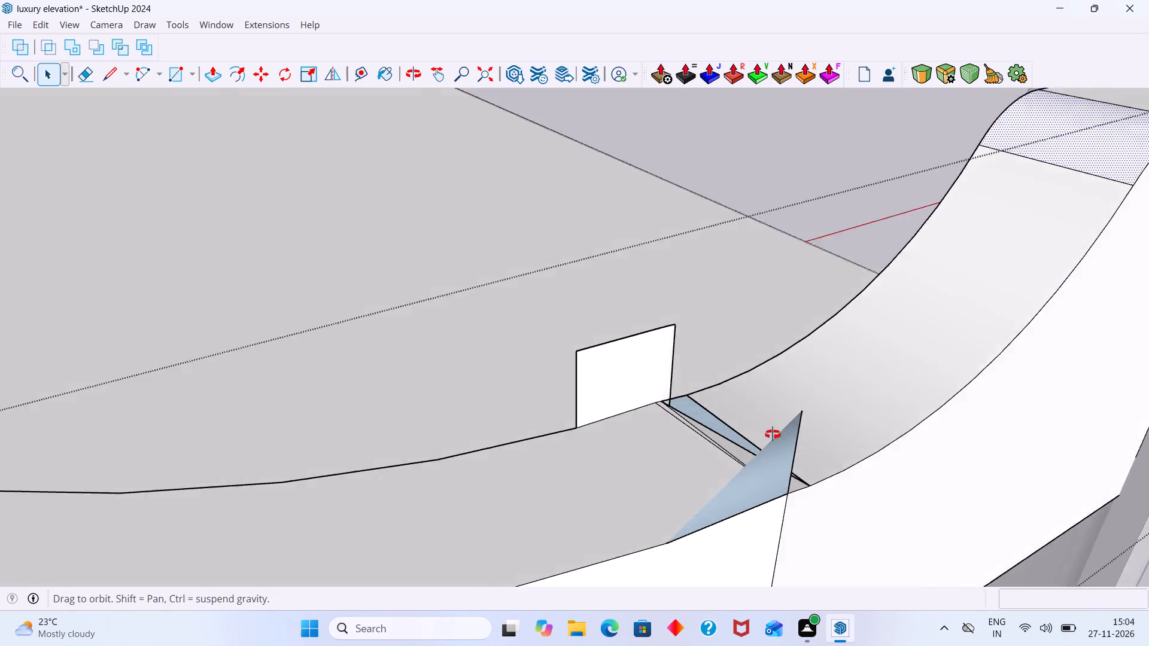
middle_drag(773, 434, 636, 433)
scroll(716, 501, up, 3)
middle_drag(724, 500, 1054, 534)
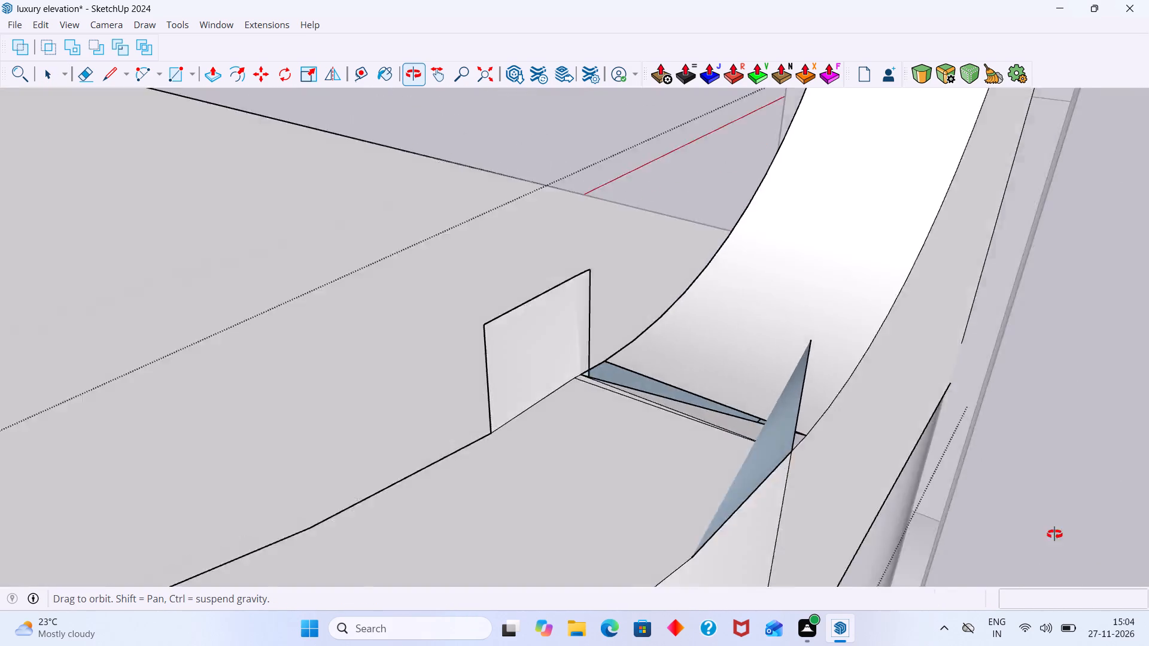
middle_drag(1054, 534, 1138, 533)
middle_drag(646, 463, 876, 396)
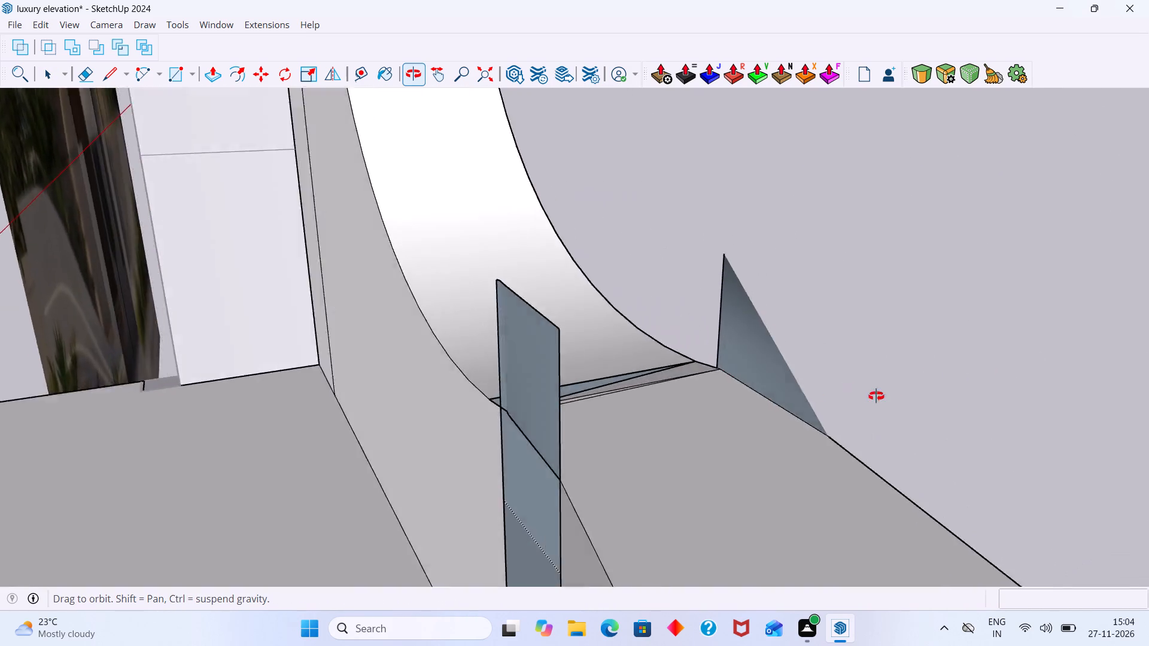
middle_drag(876, 396, 984, 394)
scroll(608, 443, up, 5)
click(616, 373)
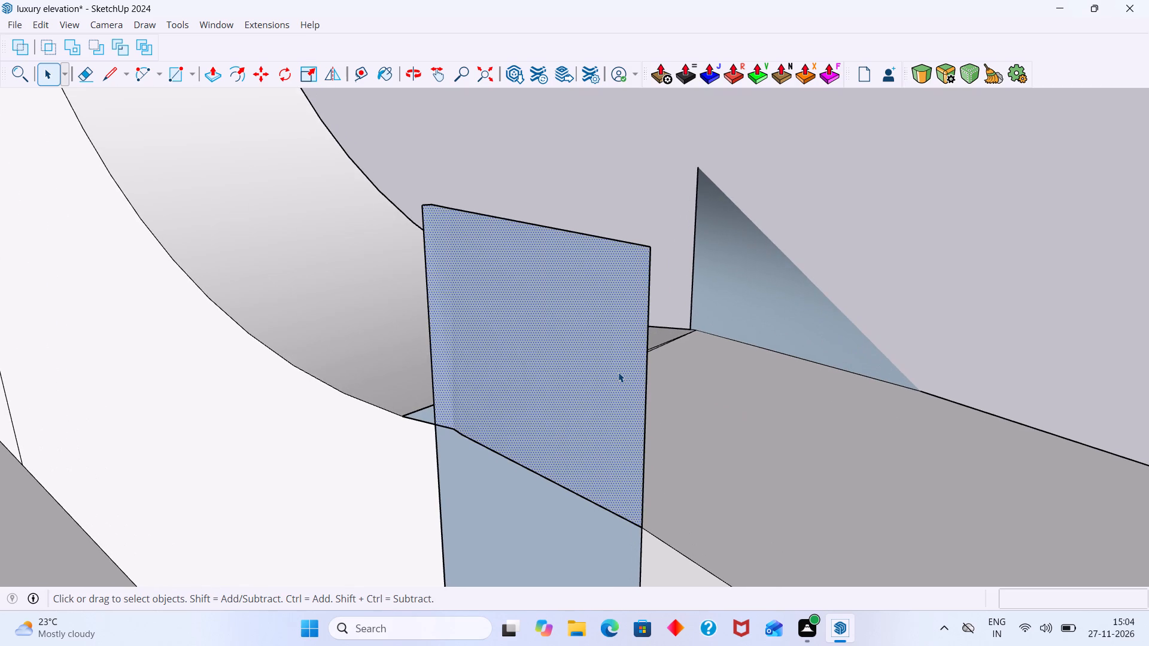
key(Delete)
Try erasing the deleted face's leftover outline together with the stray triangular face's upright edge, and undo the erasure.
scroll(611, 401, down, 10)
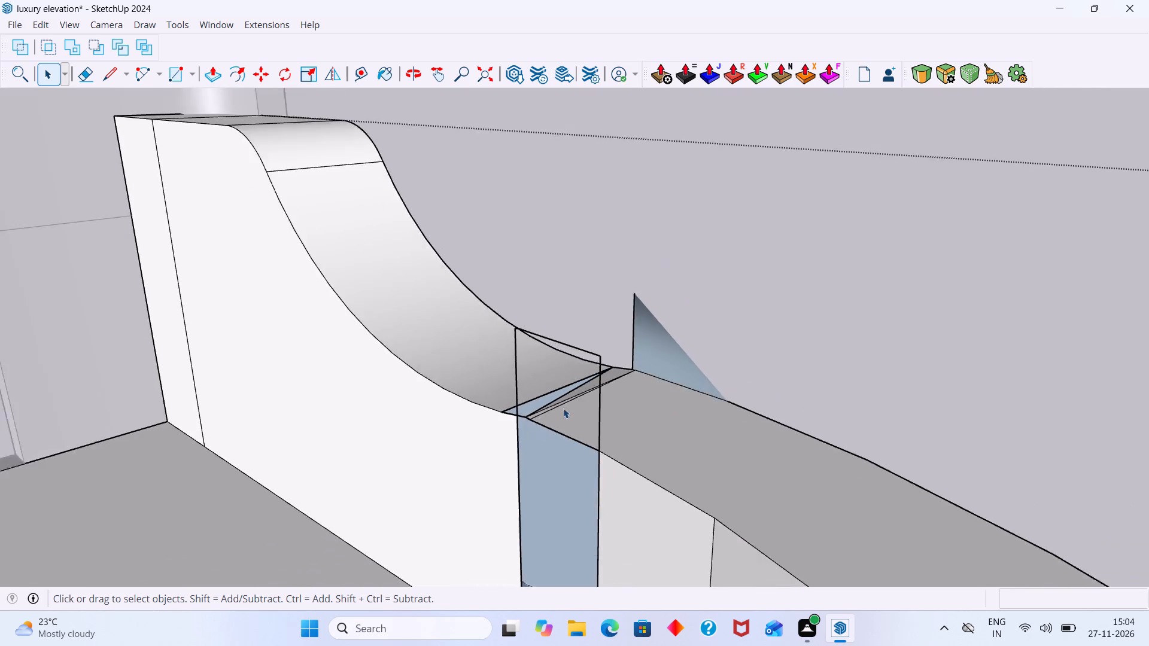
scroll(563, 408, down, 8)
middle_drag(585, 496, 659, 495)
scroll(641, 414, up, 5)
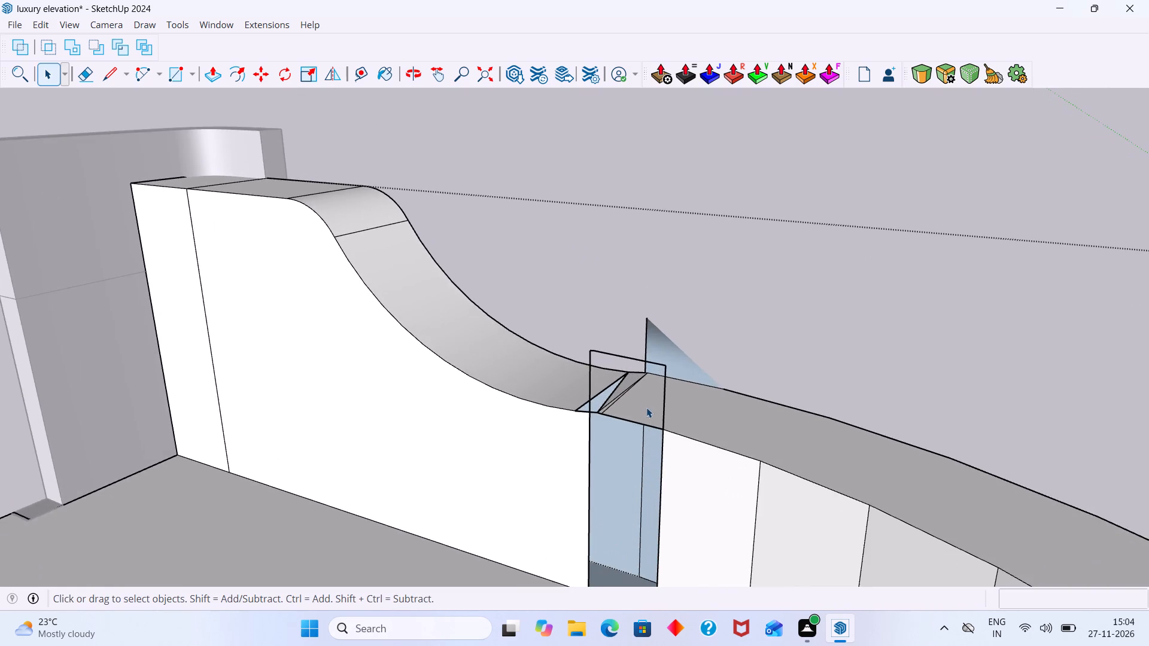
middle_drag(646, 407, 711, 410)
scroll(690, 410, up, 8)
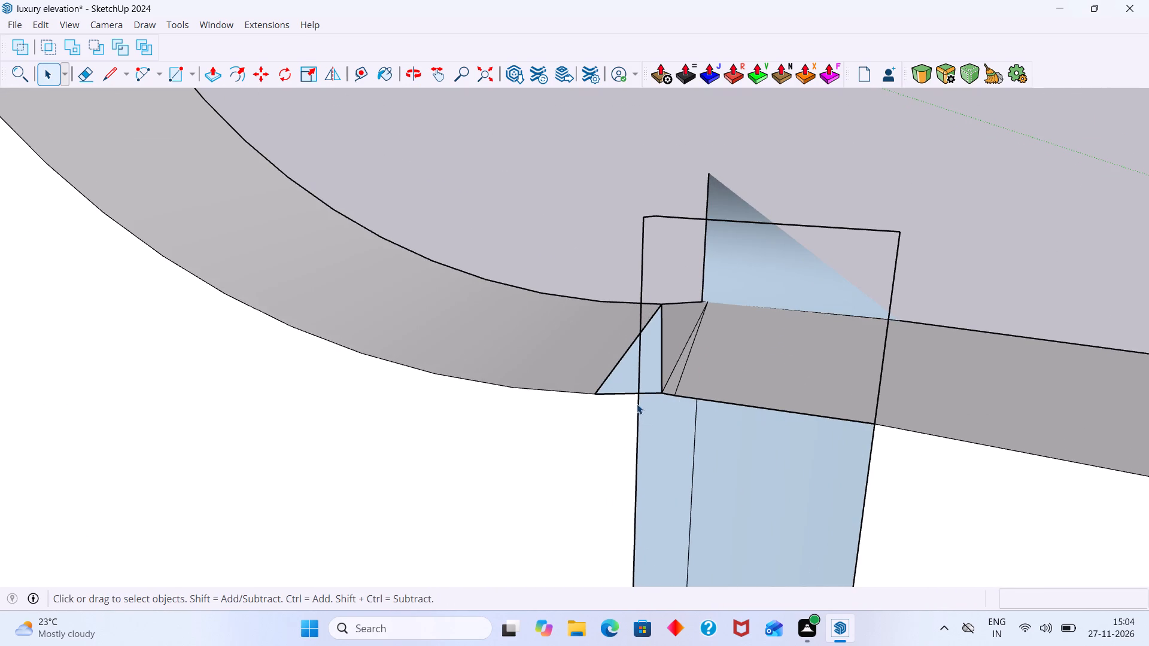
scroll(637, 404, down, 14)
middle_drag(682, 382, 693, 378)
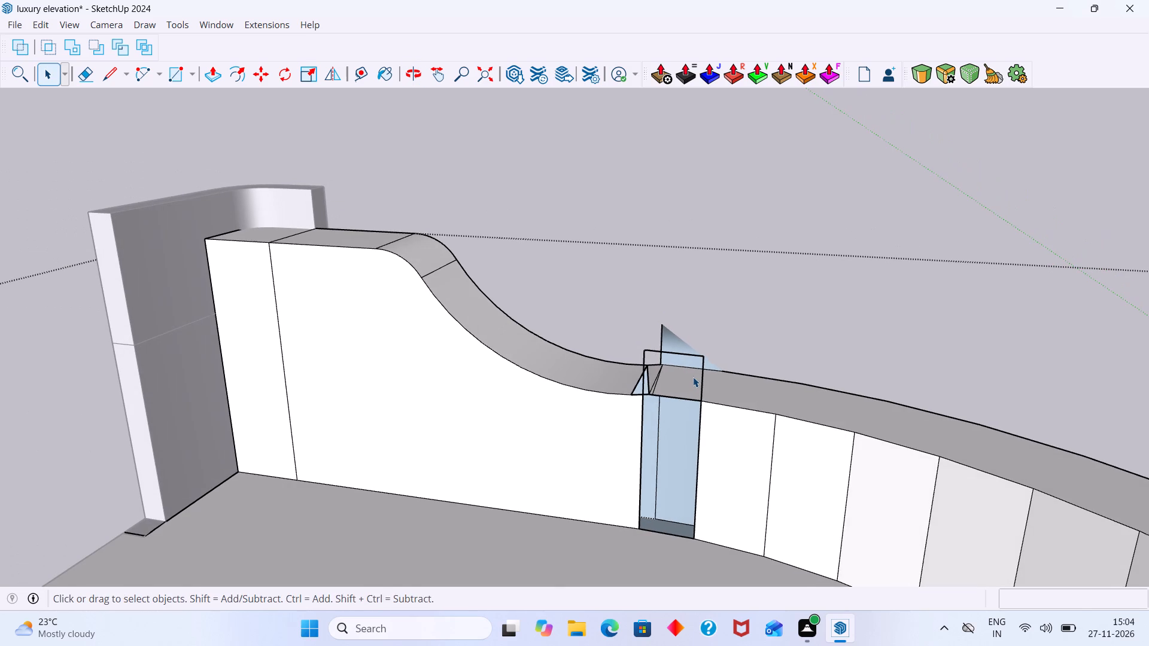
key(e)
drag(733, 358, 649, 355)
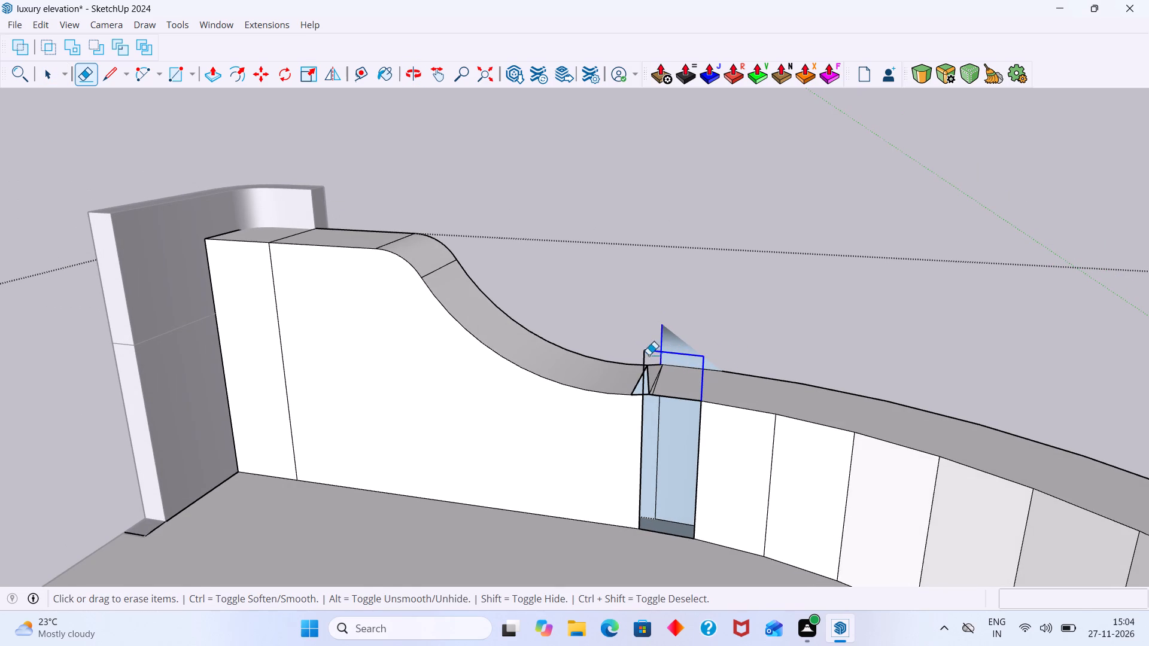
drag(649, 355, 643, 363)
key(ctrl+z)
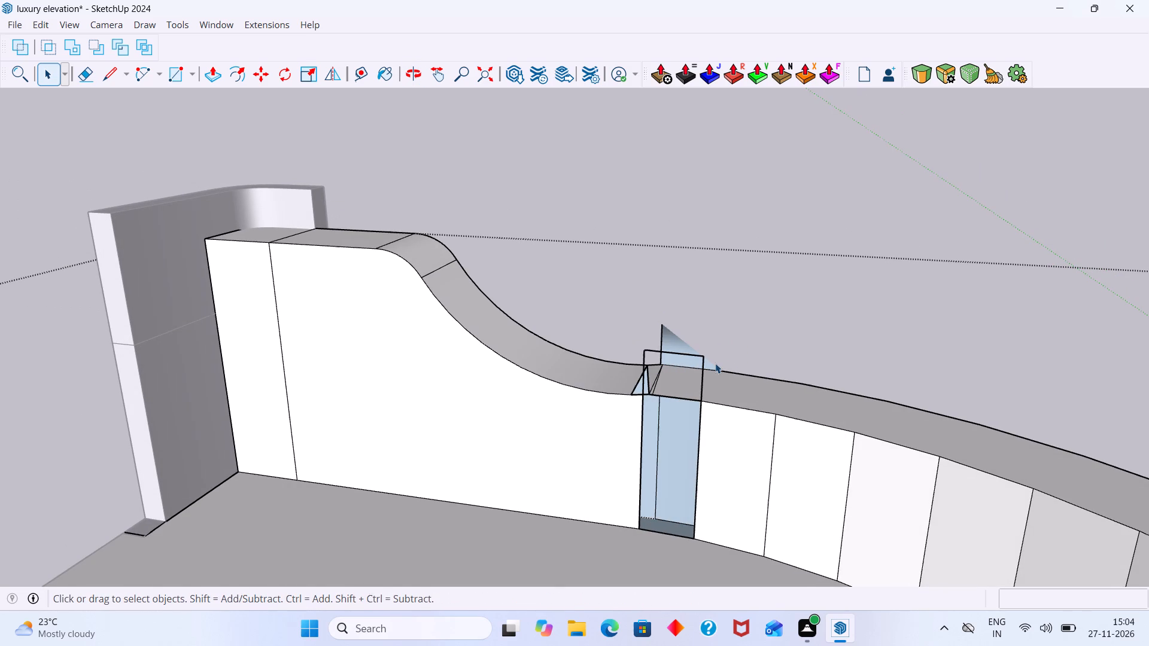
Erase the deleted rectangular face's leftover outline edges projecting above the overhang's top surface.
key(e)
drag(721, 366, 697, 357)
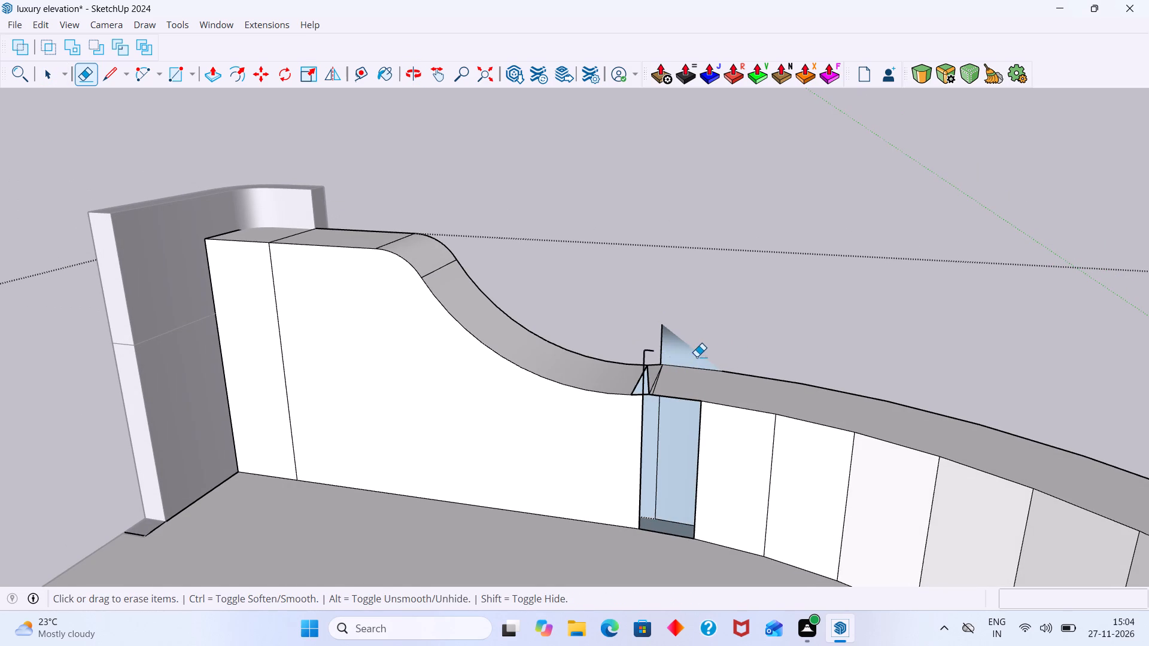
scroll(653, 354, up, 7)
click(646, 346)
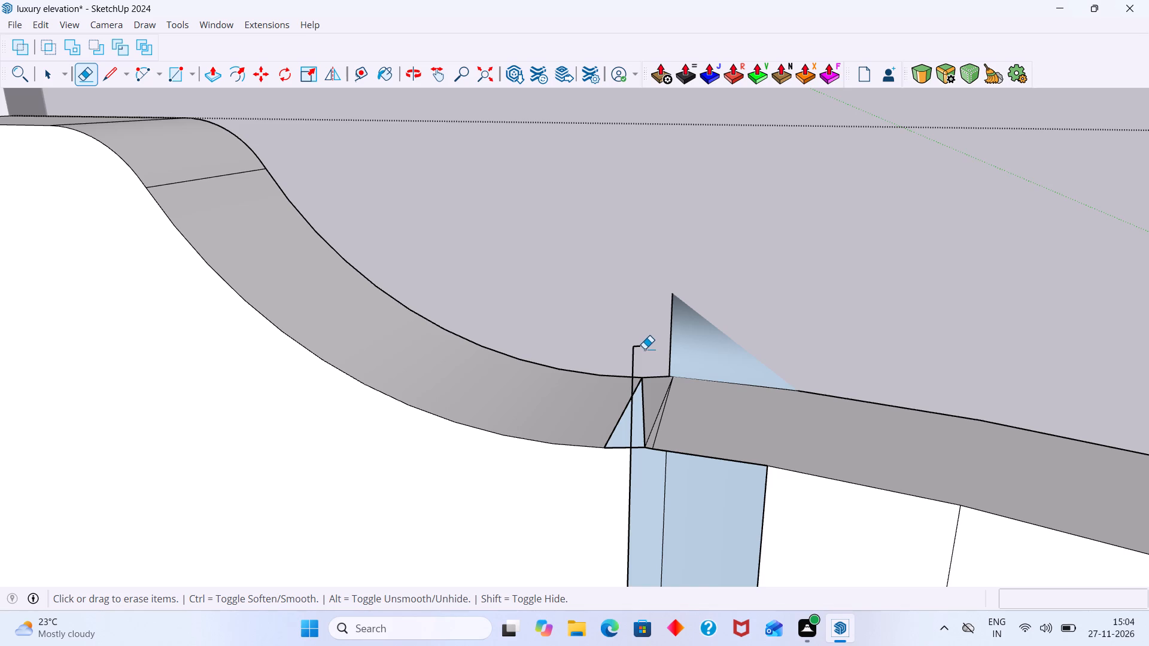
click(637, 358)
click(634, 354)
scroll(631, 437, up, 3)
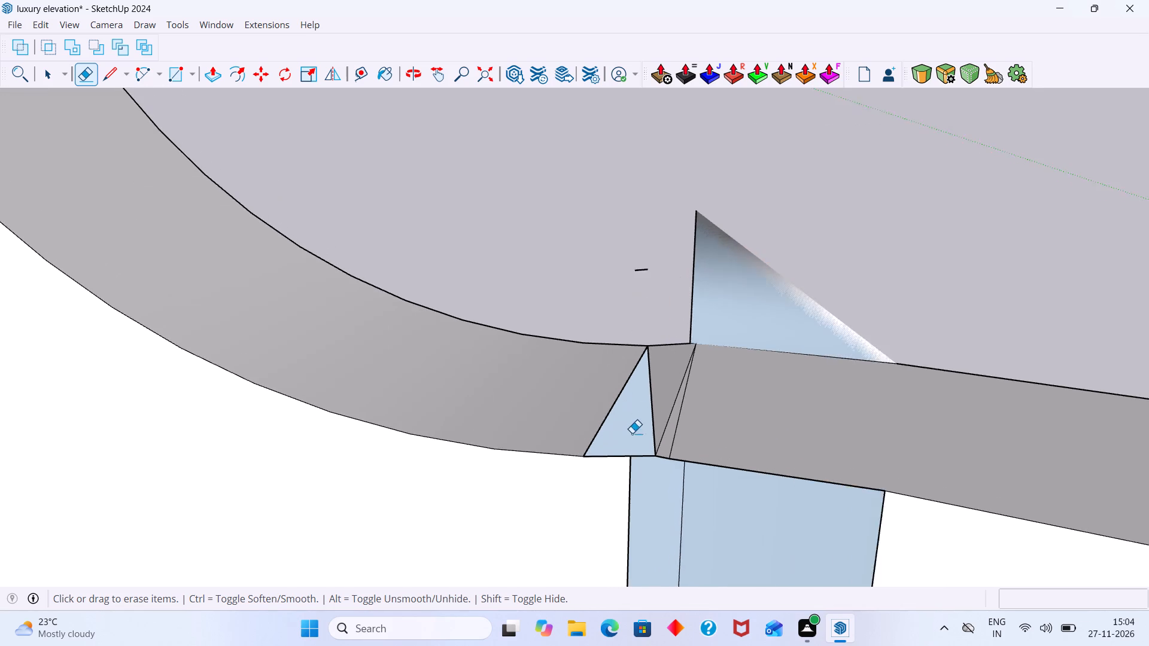
scroll(632, 433, up, 2)
click(649, 240)
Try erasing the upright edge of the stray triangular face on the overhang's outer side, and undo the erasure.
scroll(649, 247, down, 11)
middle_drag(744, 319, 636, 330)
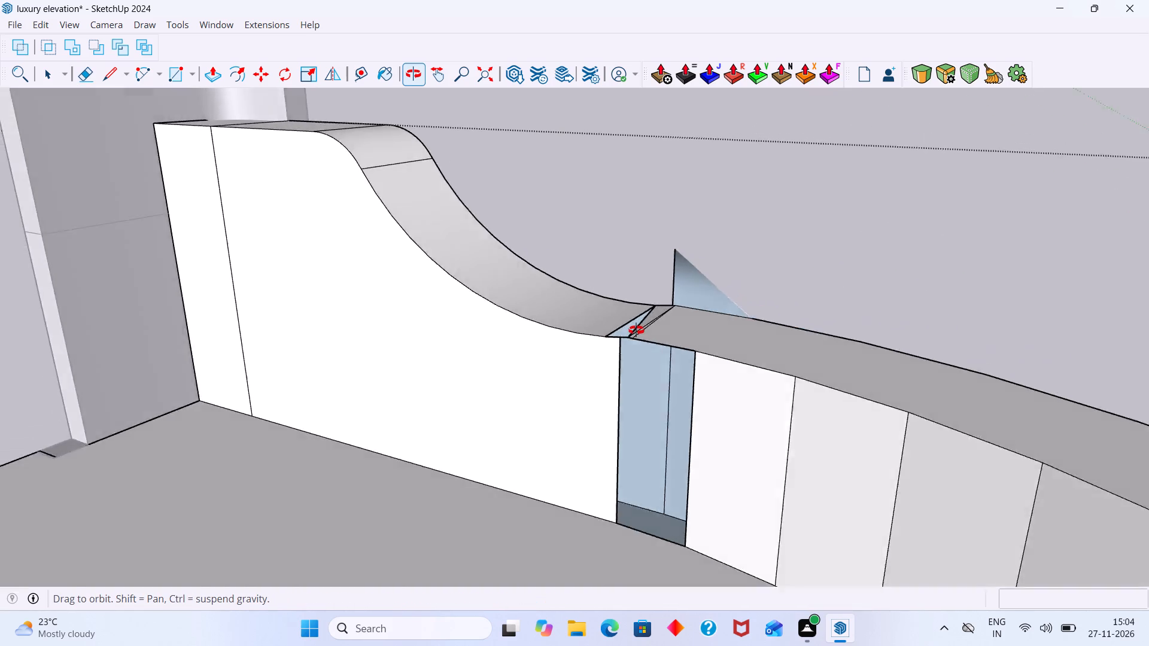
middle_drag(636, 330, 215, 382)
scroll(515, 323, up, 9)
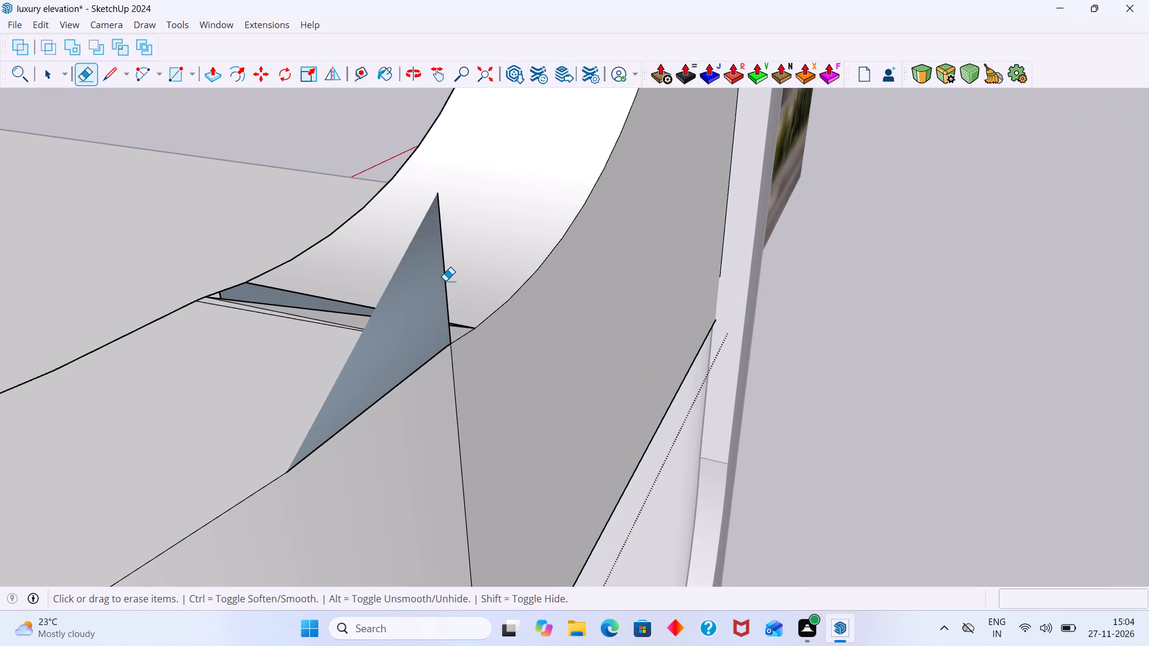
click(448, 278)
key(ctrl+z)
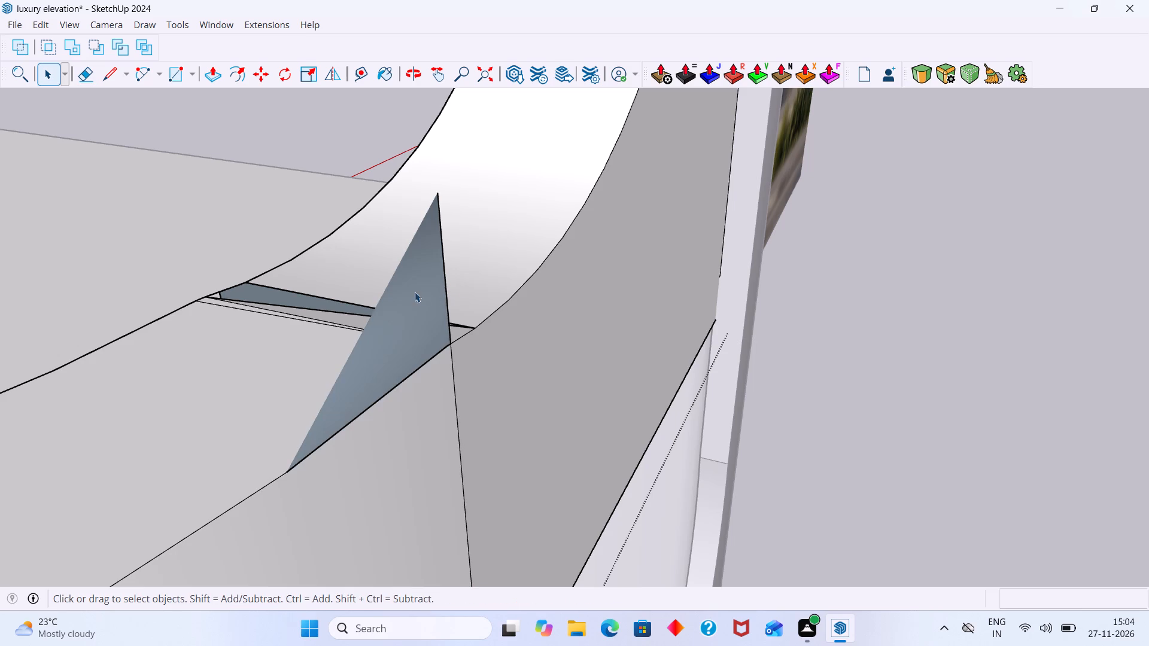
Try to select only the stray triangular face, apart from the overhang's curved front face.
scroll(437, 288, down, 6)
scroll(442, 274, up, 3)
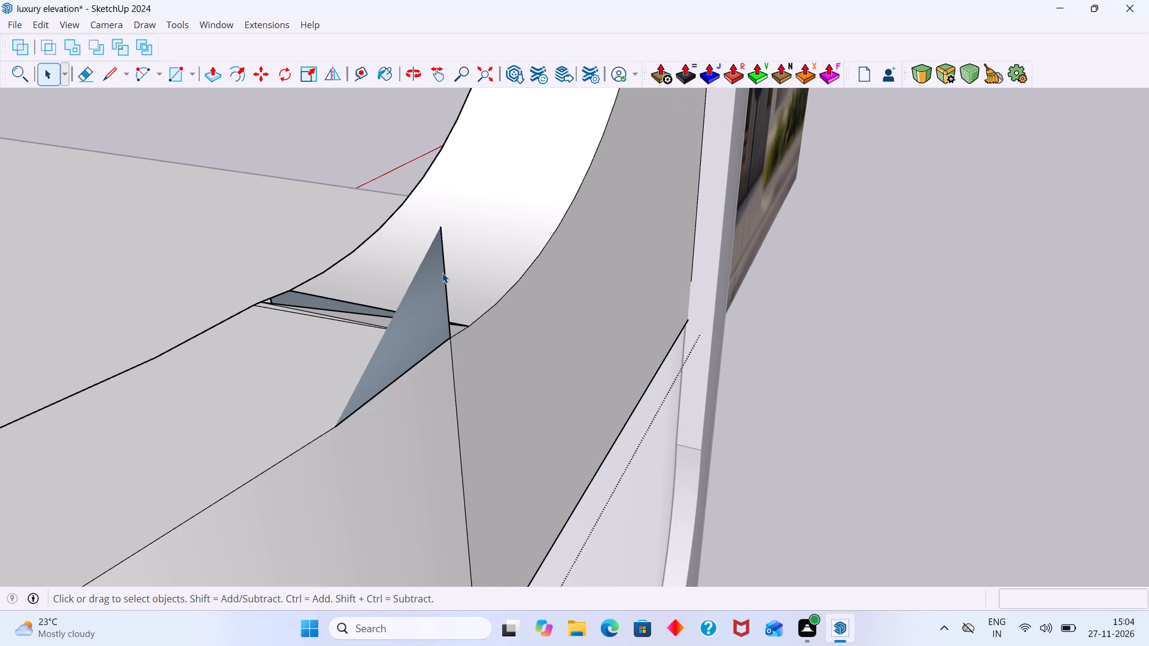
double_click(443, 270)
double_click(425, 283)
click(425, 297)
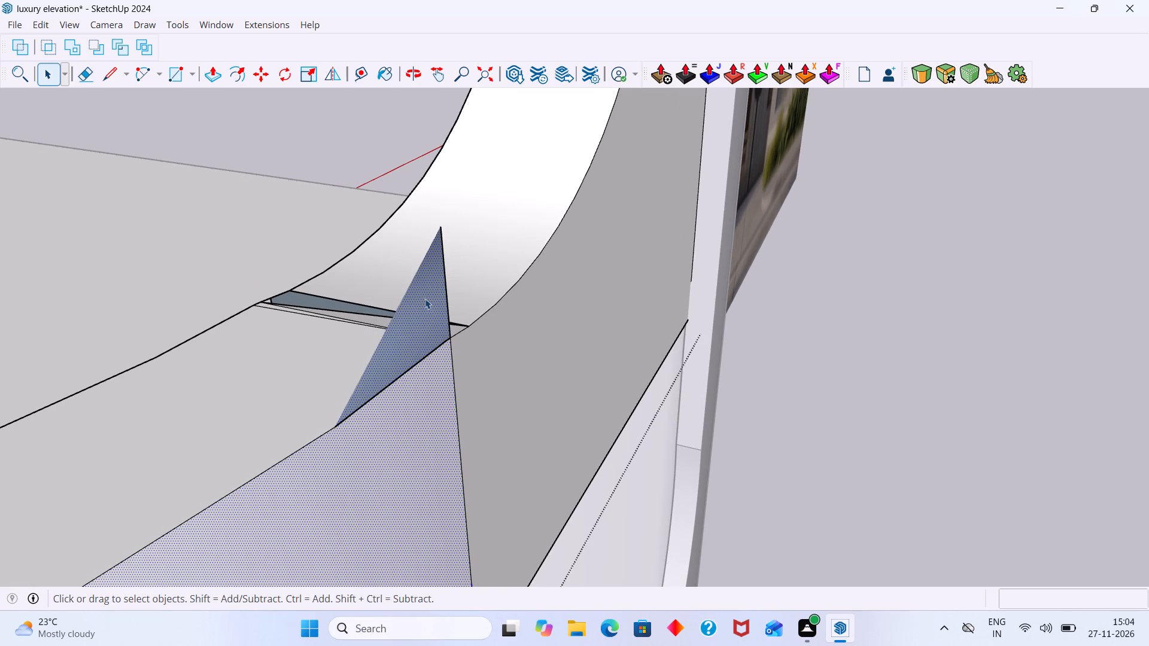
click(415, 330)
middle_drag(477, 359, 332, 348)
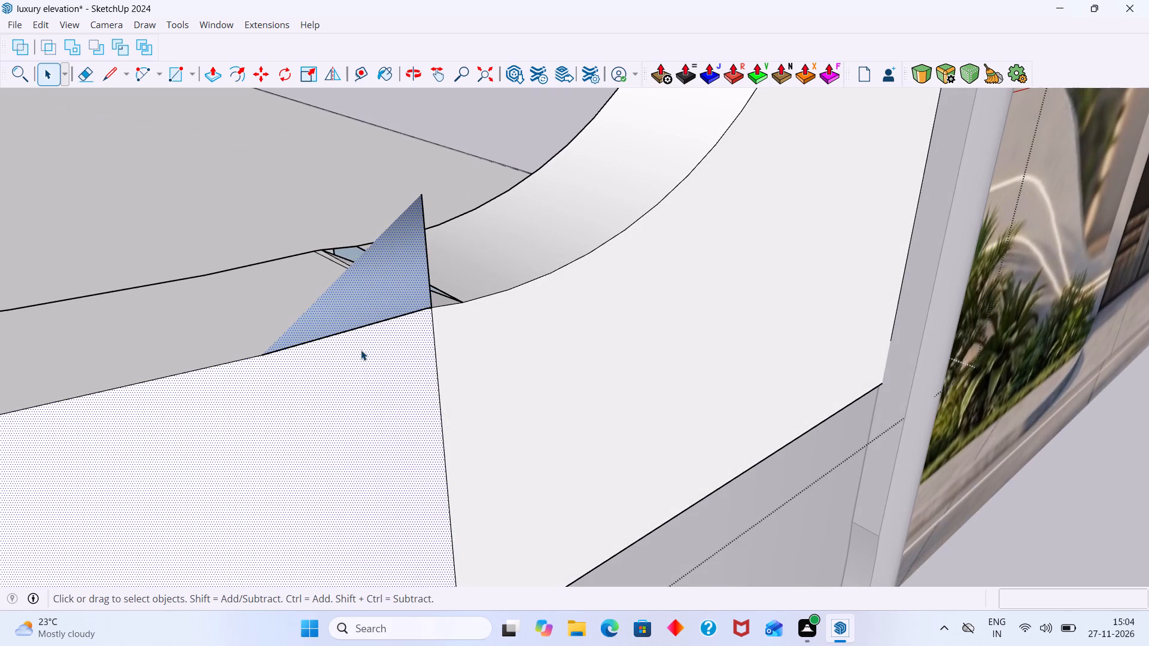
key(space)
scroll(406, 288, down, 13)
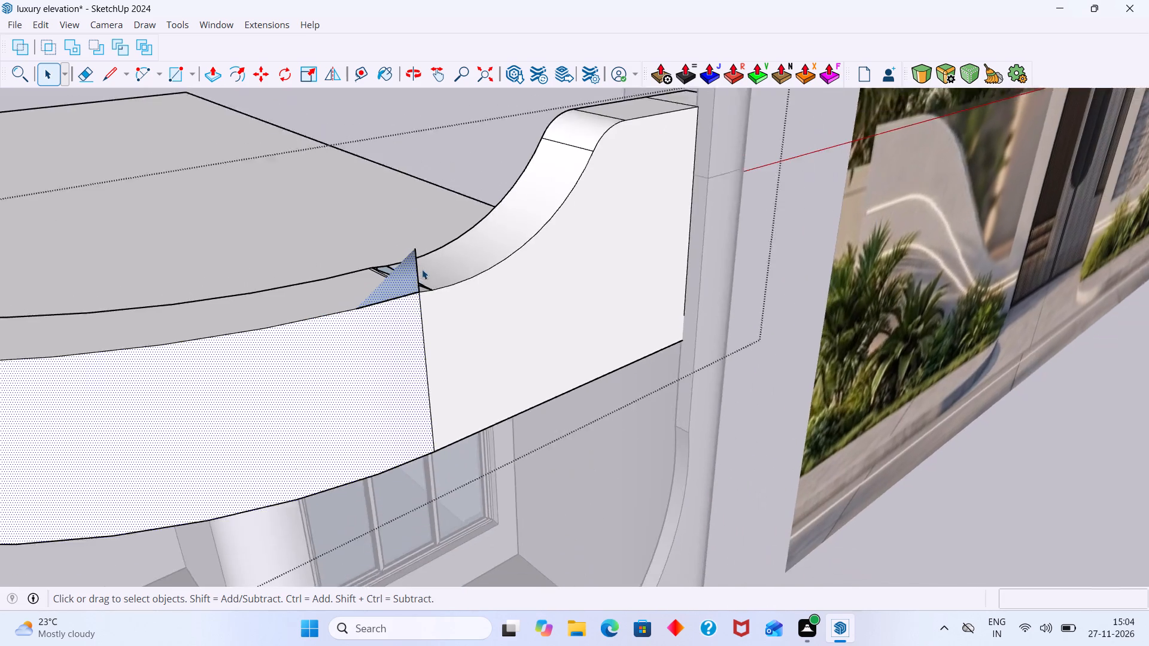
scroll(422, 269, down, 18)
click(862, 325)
Outside the overhang group, draw a line about 1' long from the stray triangle's peak to its lower corner.
scroll(471, 298, up, 4)
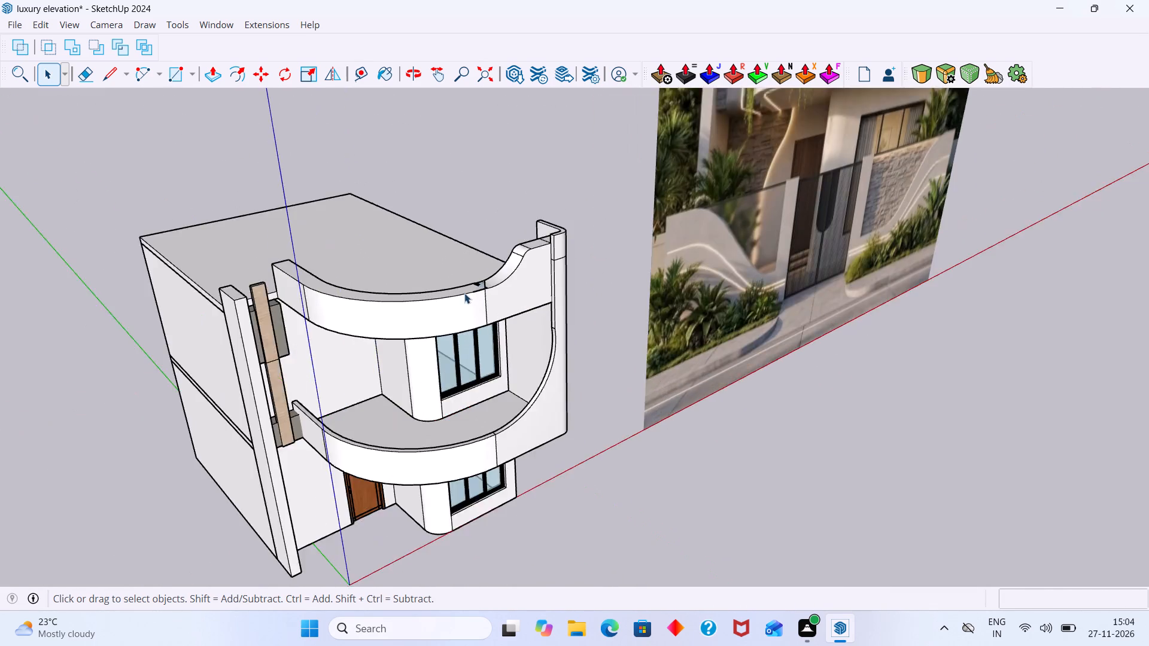
scroll(464, 293, up, 20)
scroll(464, 293, up, 6)
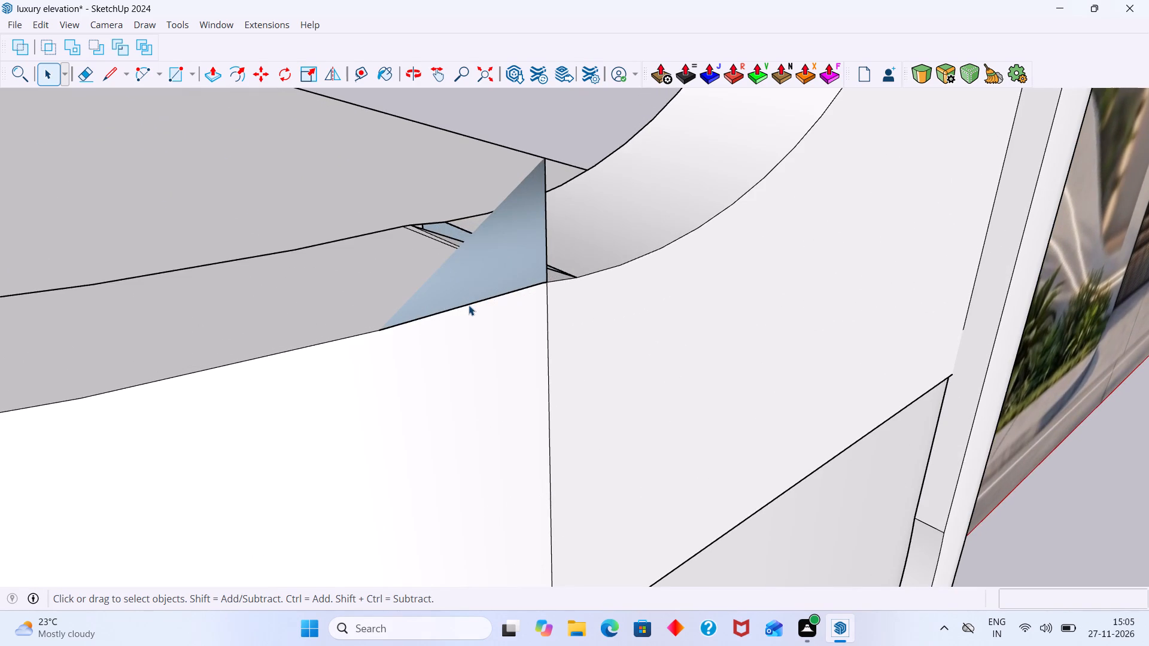
key(l)
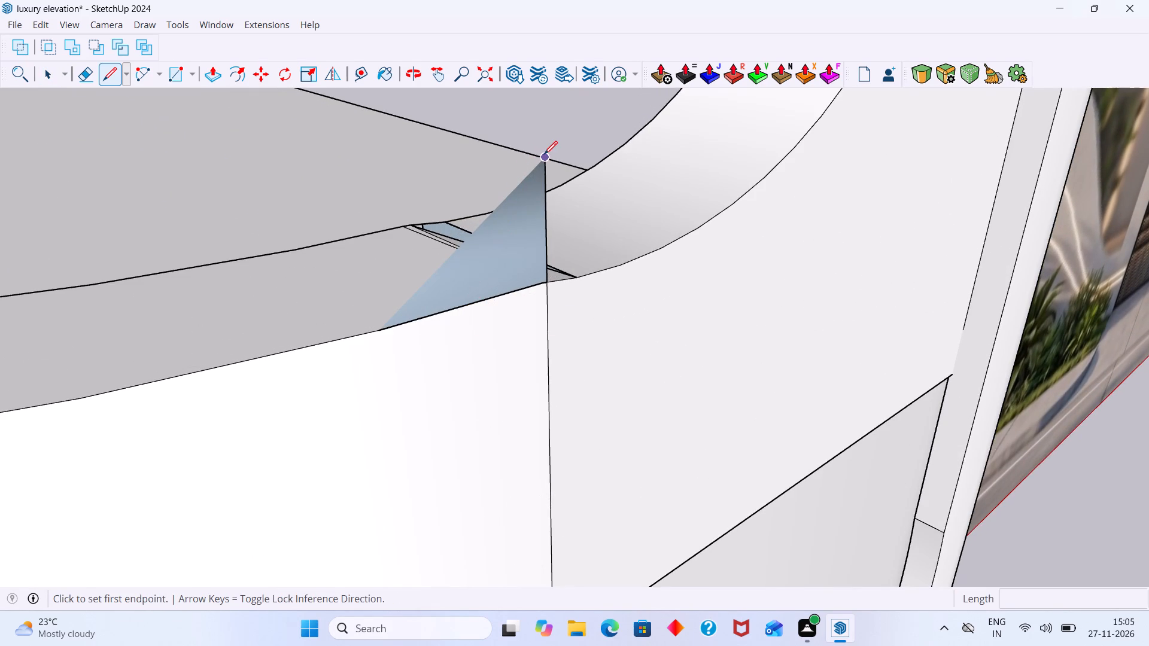
click(546, 157)
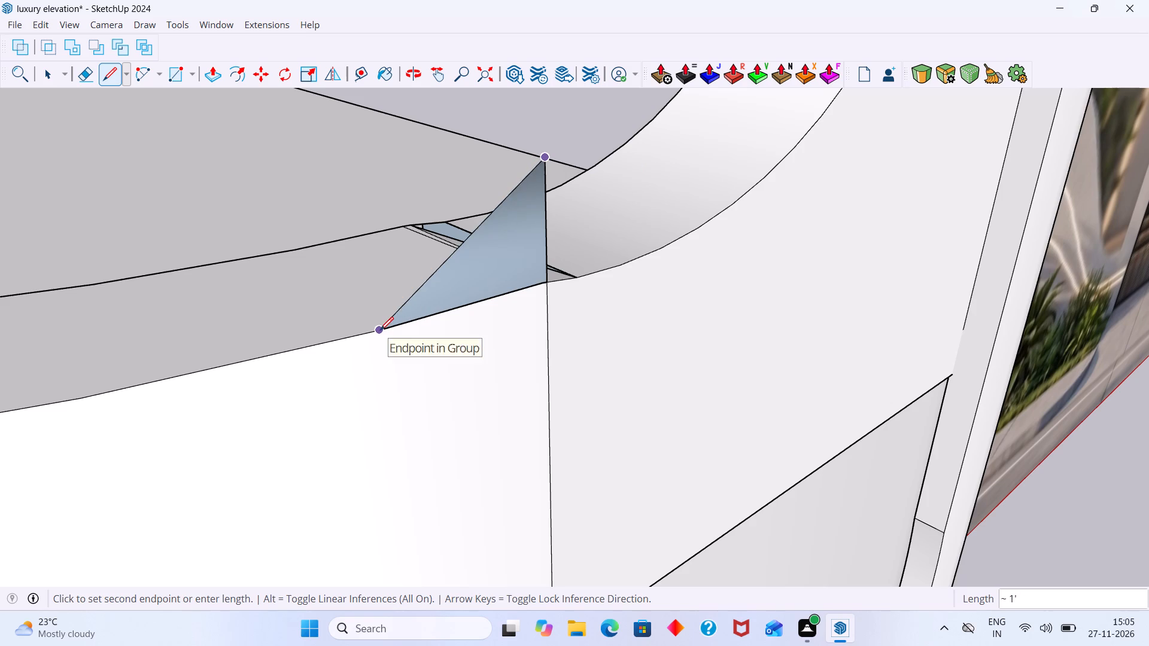
click(380, 330)
key(space)
Inside the overhang group, draw a line about 1' long along the stray triangle's sloping edge from lower corner to peak.
click(466, 276)
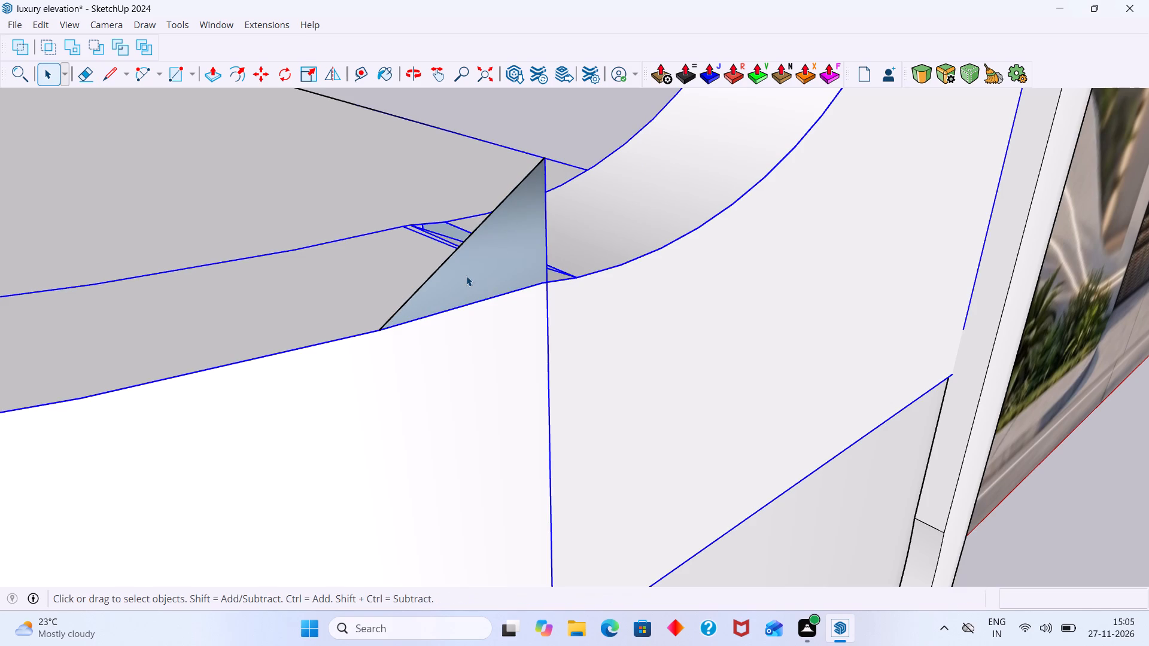
double_click(467, 276)
click(491, 266)
double_click(494, 266)
scroll(498, 263, up, 5)
double_click(497, 263)
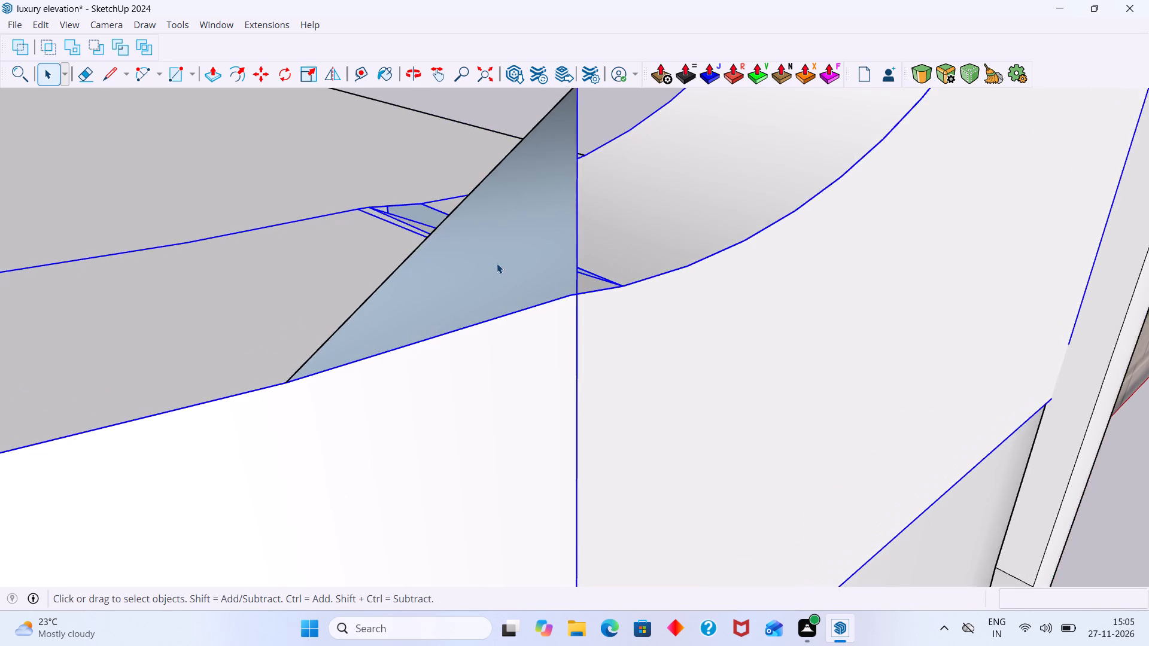
click(507, 262)
click(507, 263)
scroll(537, 276, down, 4)
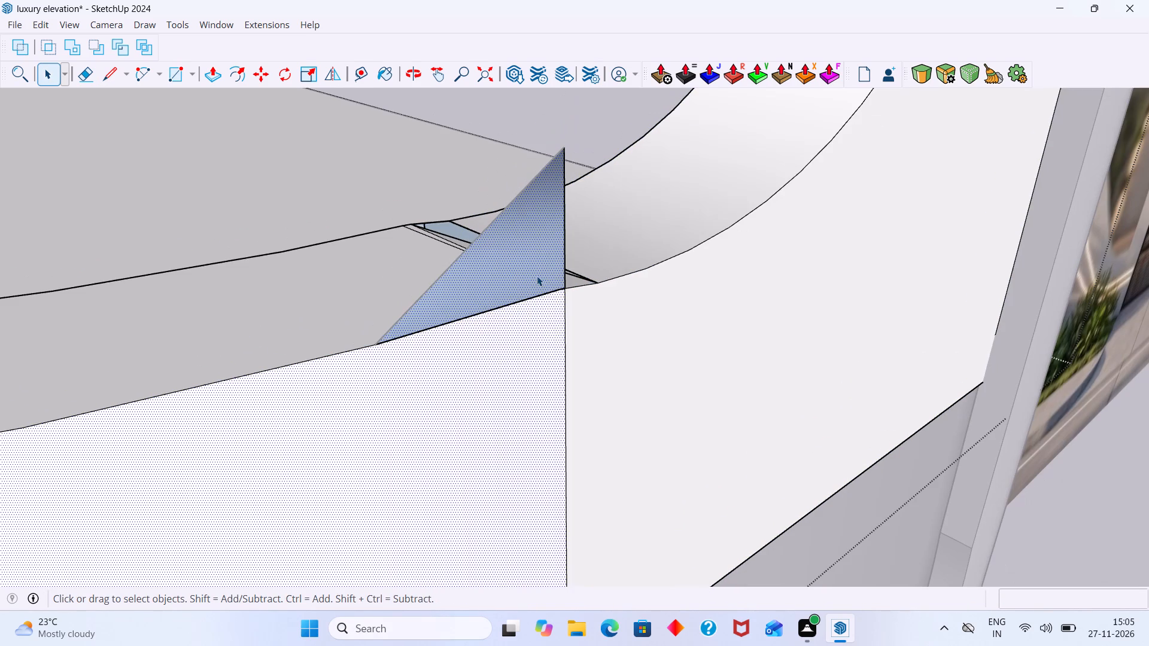
scroll(449, 313, down, 18)
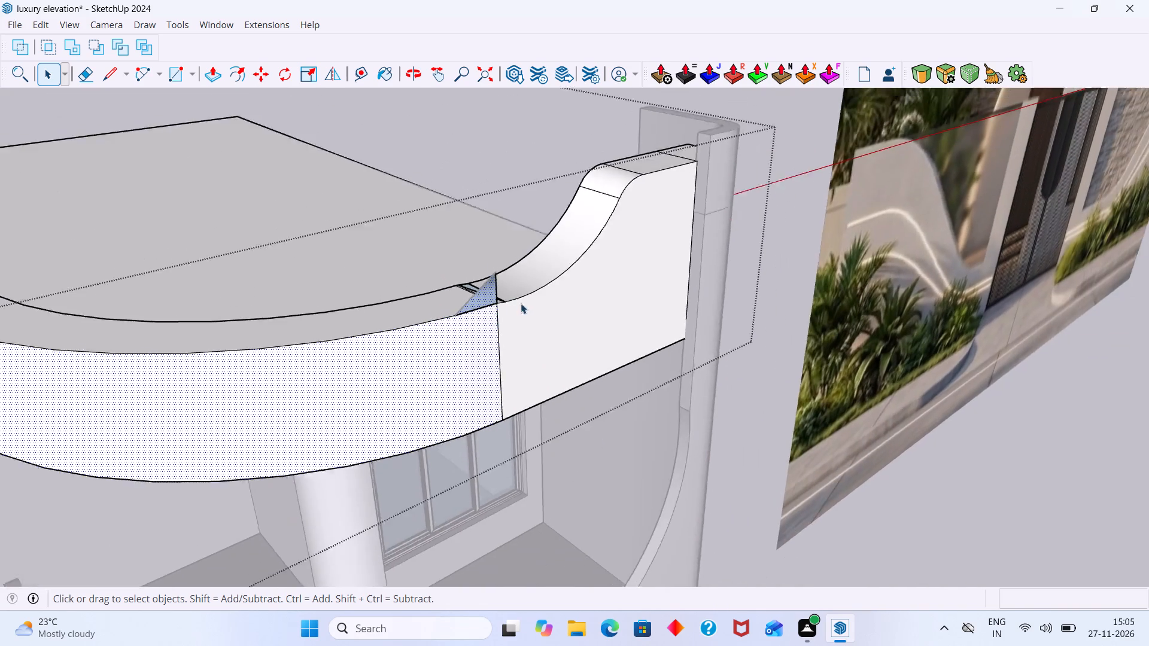
scroll(521, 303, down, 7)
scroll(450, 295, up, 7)
key(l)
scroll(538, 285, up, 7)
click(499, 384)
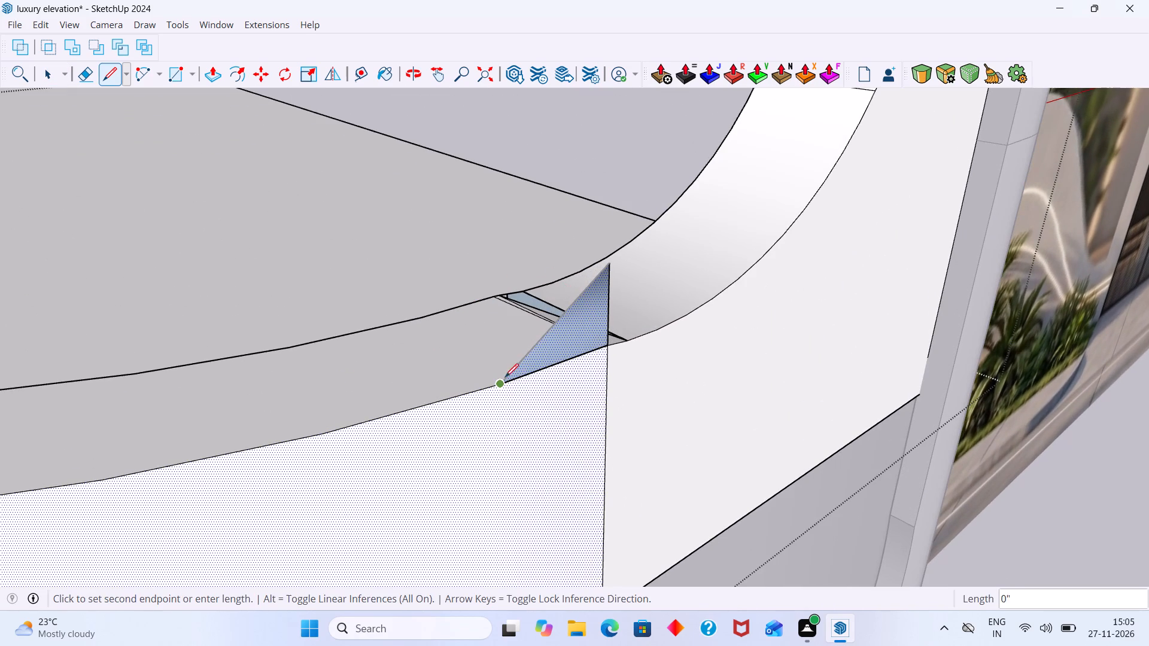
click(611, 263)
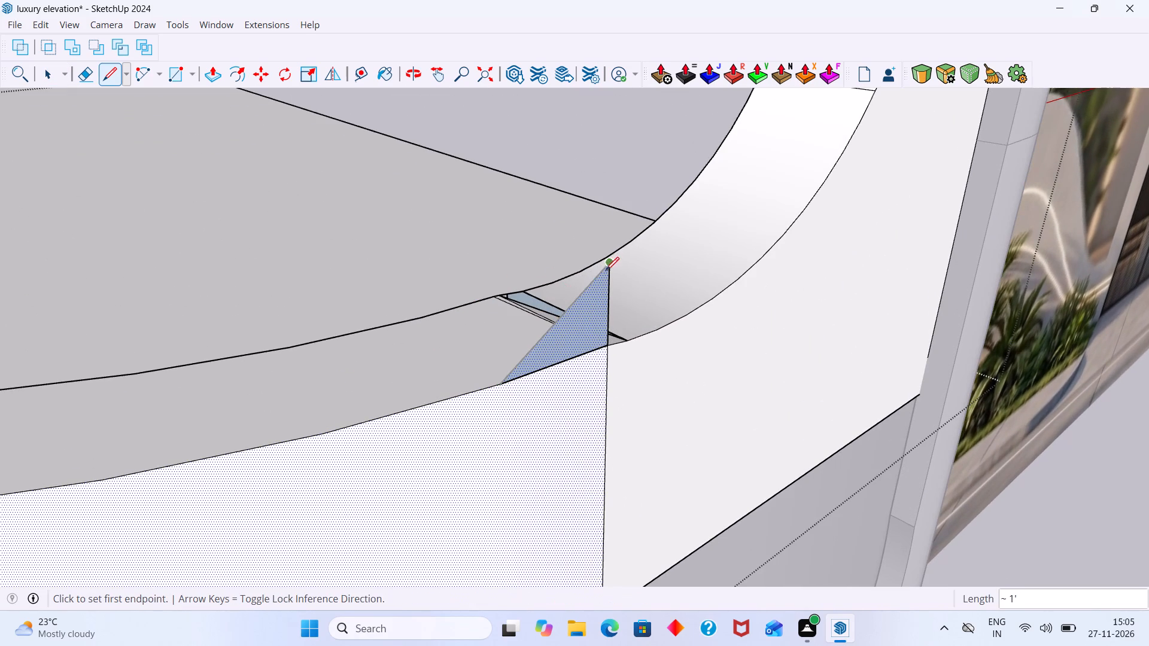
key(space)
Delete the stray triangular face bounded by the newly drawn sloping line.
click(586, 322)
key(Delete)
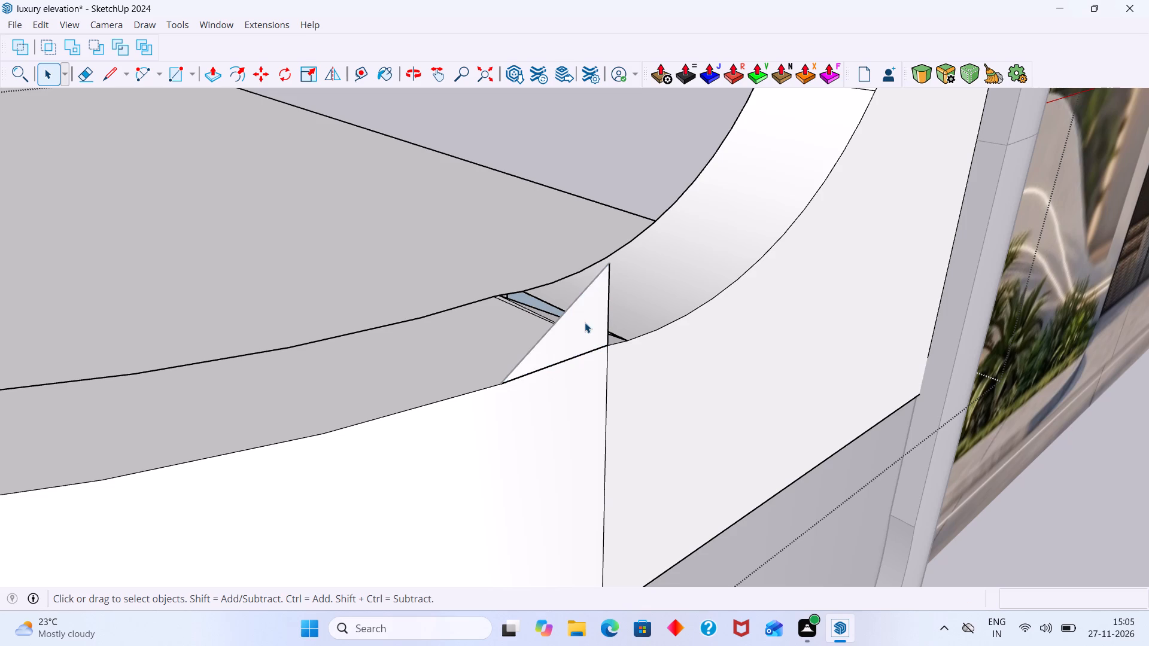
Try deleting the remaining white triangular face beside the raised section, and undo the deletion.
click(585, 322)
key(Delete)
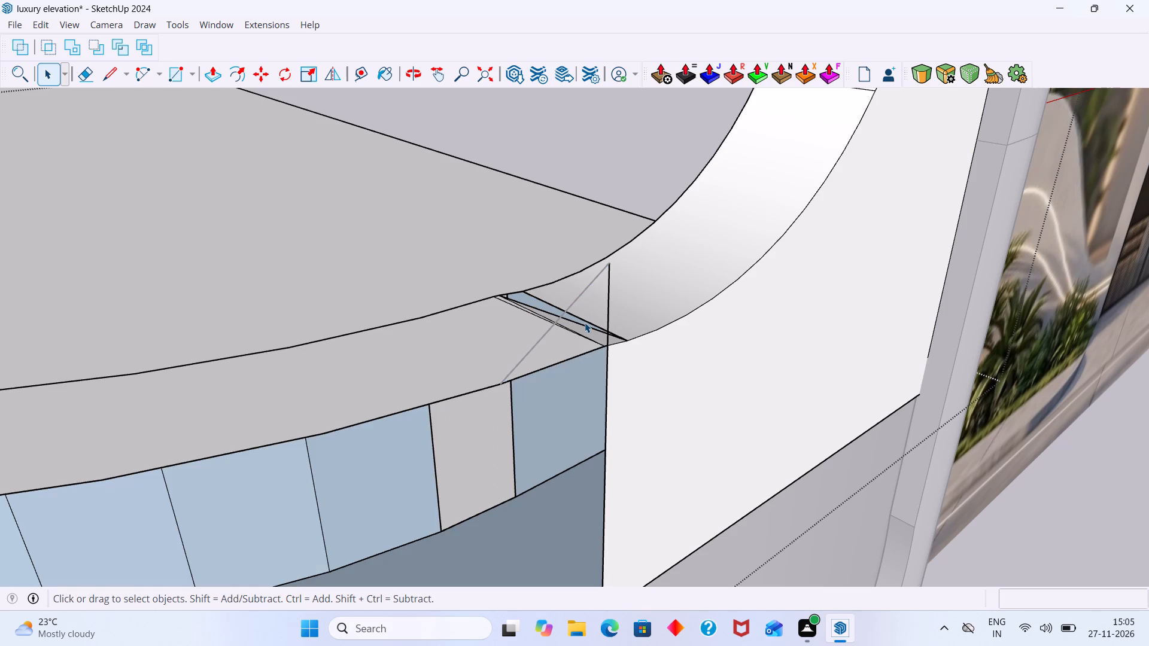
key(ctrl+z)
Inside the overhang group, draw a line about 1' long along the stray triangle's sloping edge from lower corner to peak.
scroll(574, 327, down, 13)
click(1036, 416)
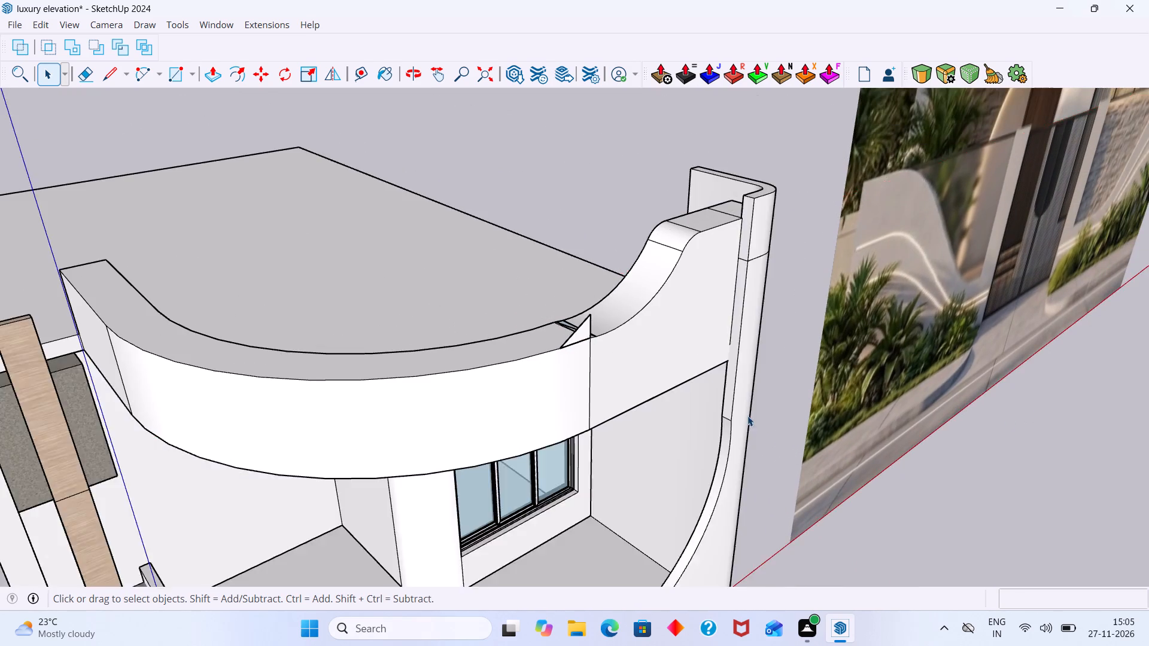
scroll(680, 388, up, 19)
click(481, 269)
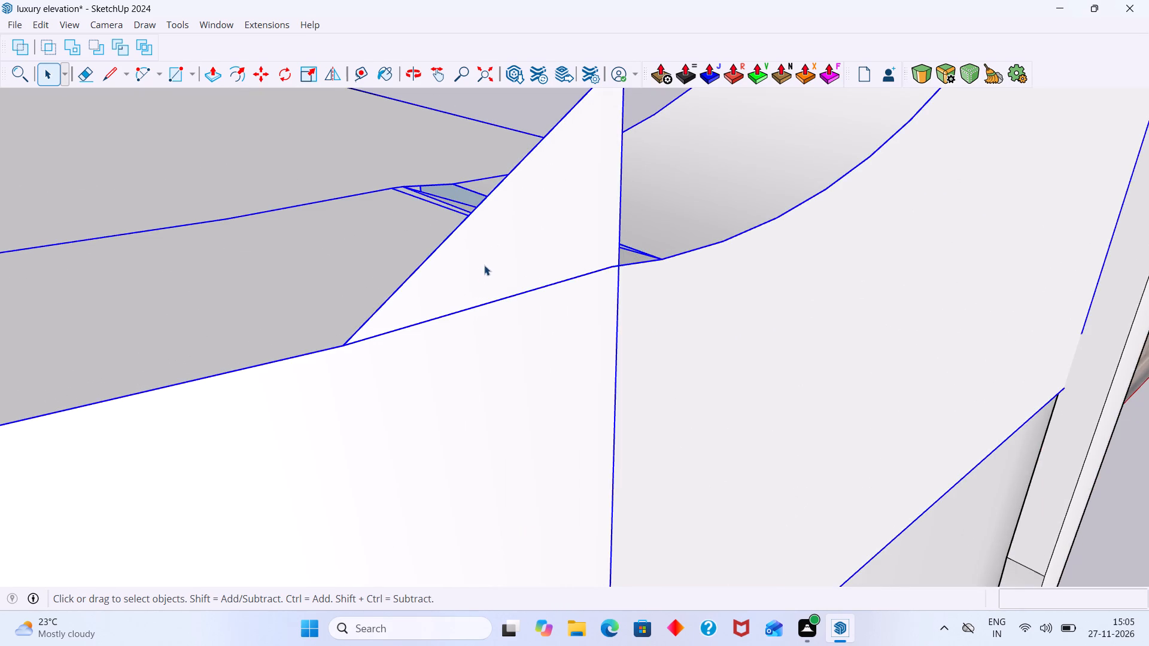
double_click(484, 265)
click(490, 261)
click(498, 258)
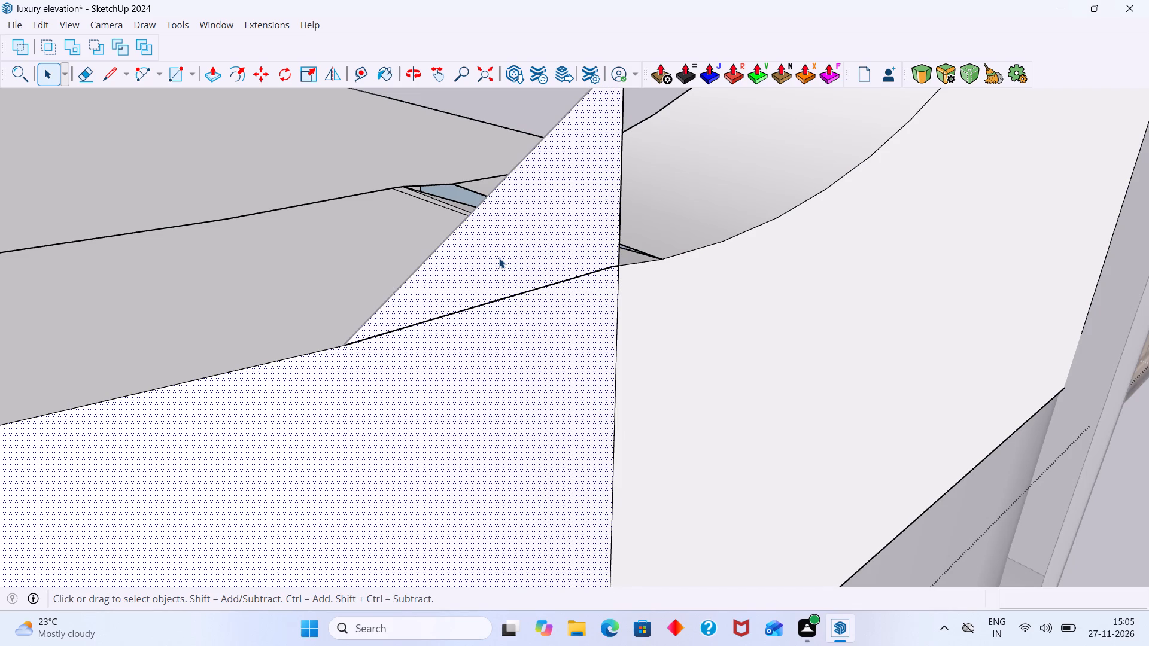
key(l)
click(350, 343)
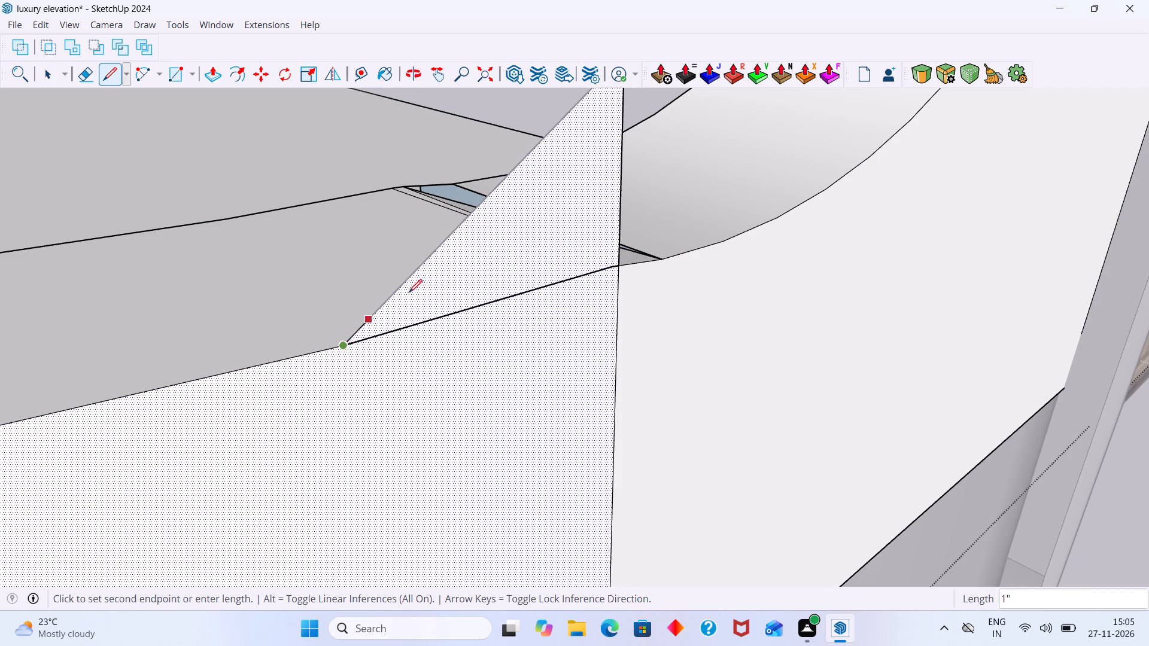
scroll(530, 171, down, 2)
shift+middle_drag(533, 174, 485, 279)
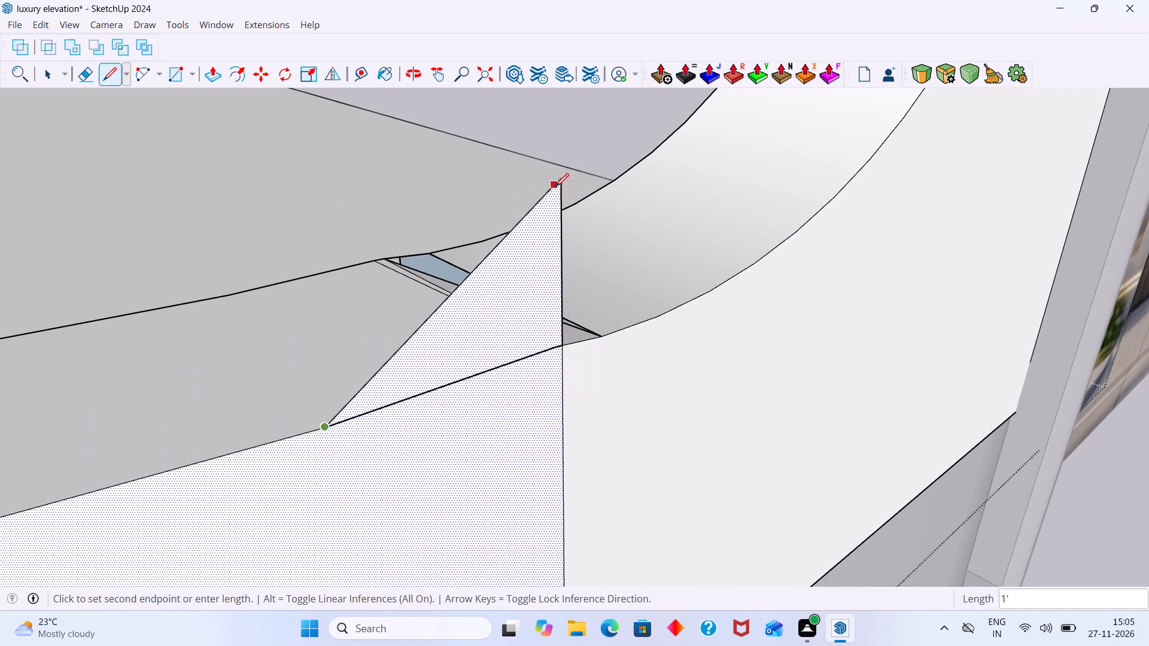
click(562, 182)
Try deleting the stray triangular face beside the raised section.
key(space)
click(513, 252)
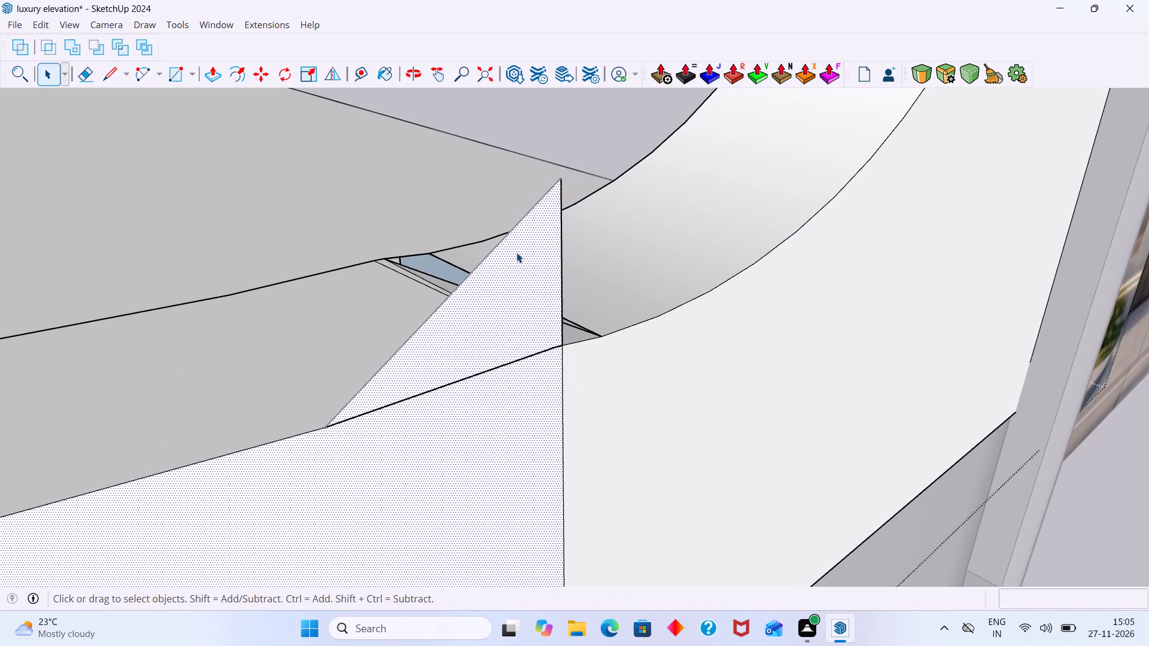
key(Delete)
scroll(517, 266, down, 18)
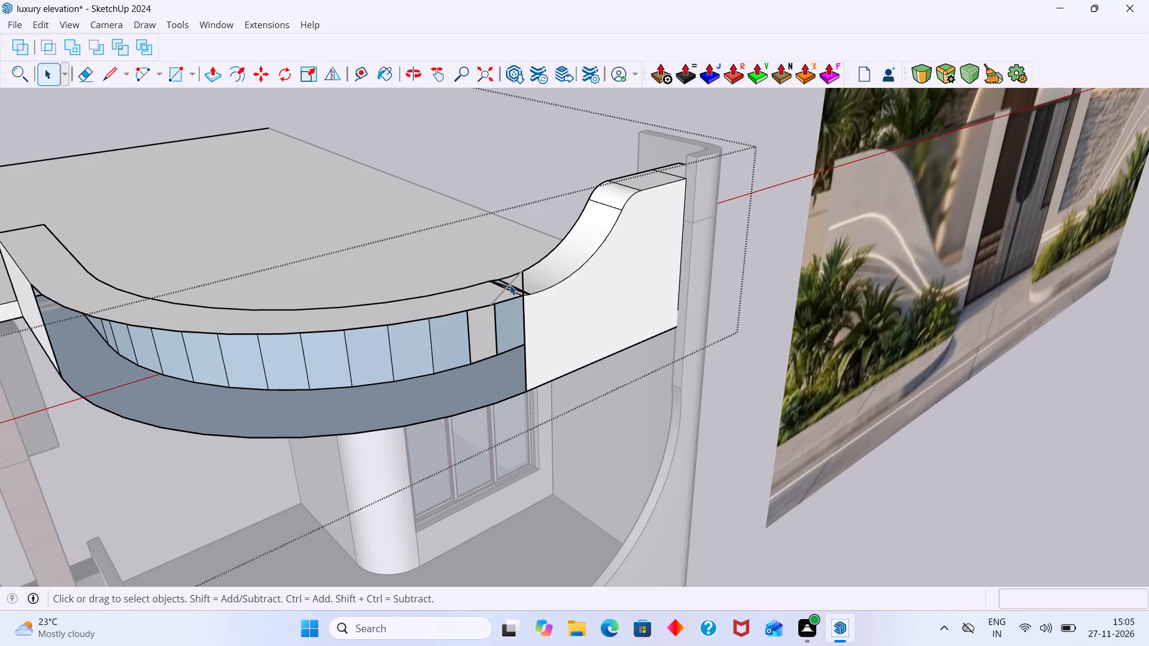
Undo the recent overhang edits back to where its top edge meets the raised section without the stray triangle.
key(ctrl+z)
key(ctrl+z)
key(ctrl+z)
key(ctrl+z)
key(ctrl+z)
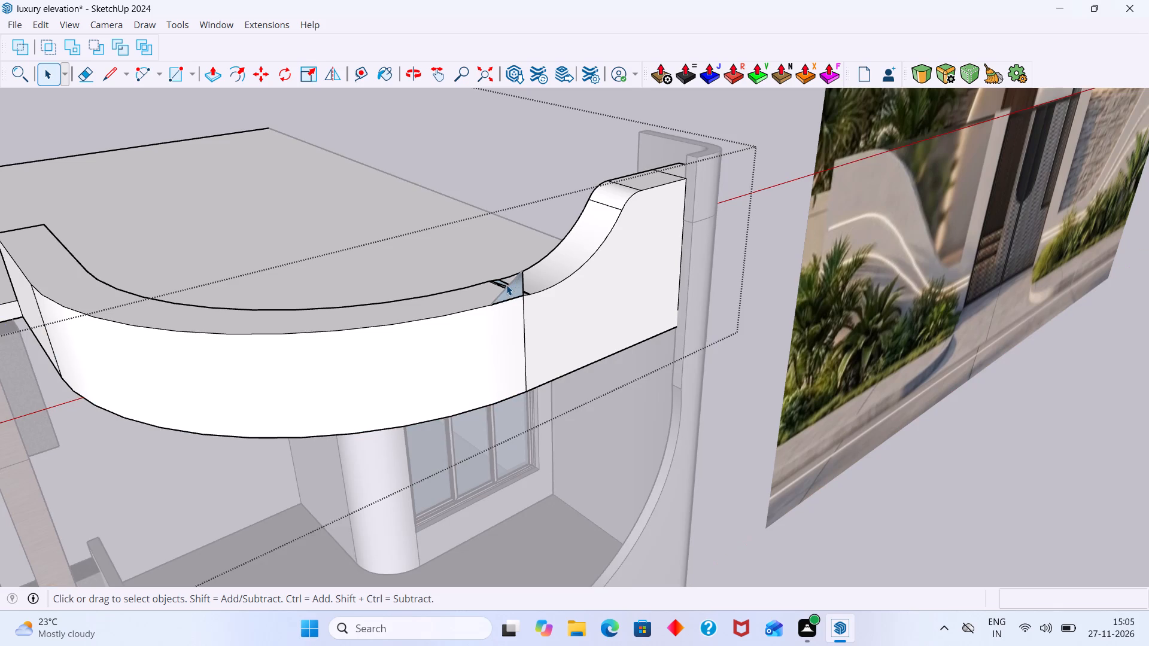
key(ctrl+z)
key(ctrl+z)
key(ctrl+z)
key(ctrl+z)
key(ctrl+z)
key(ctrl+z)
key(ctrl+z)
key(ctrl+z)
key(ctrl+z)
key(ctrl+z)
key(ctrl+z)
key(ctrl+z)
key(ctrl+z)
key(ctrl+z)
key(ctrl+z)
key(ctrl+z)
key(ctrl+z)
key(ctrl+z)
key(ctrl+z)
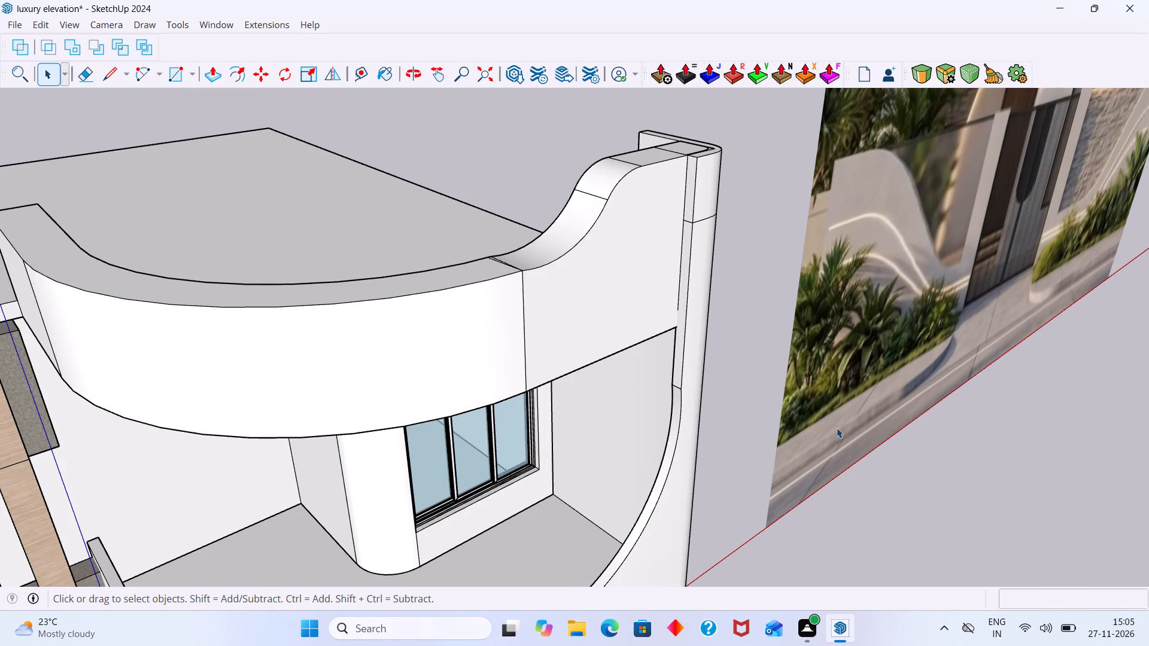
click(952, 490)
Push/Pull the wood strip's top face up about 1' 9" to the top of the adjacent white pillar.
scroll(581, 398, down, 11)
middle_drag(274, 350, 323, 326)
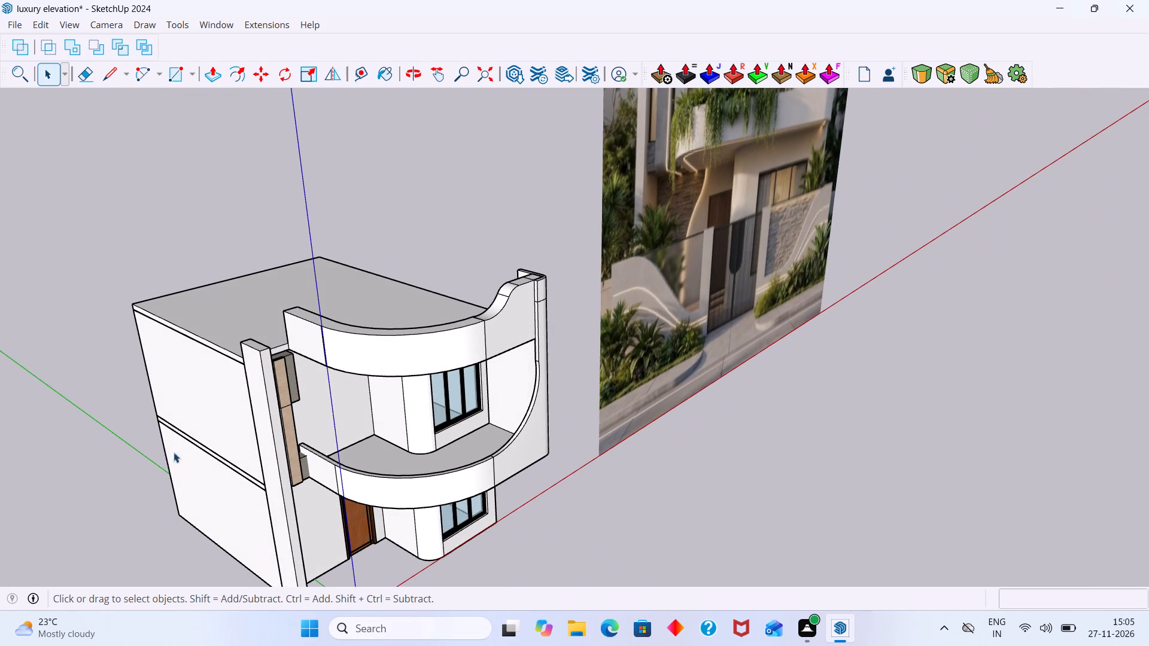
click(104, 258)
scroll(248, 371, up, 8)
middle_drag(293, 348, 268, 376)
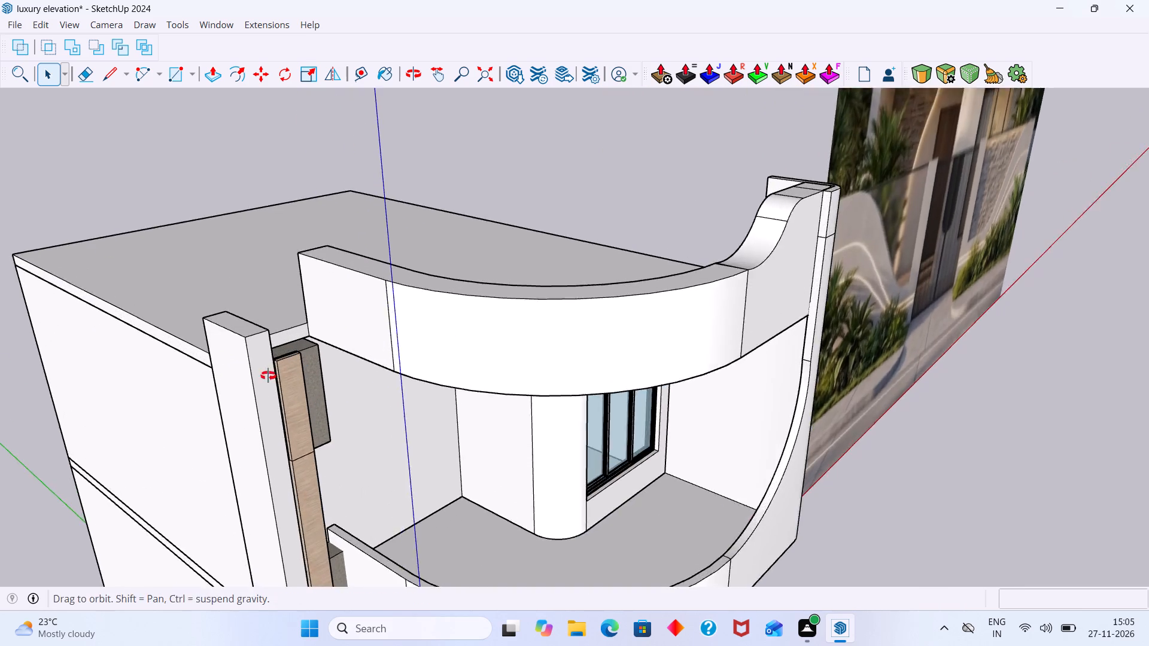
middle_drag(268, 376, 249, 400)
scroll(247, 384, up, 20)
scroll(247, 384, up, 7)
click(234, 354)
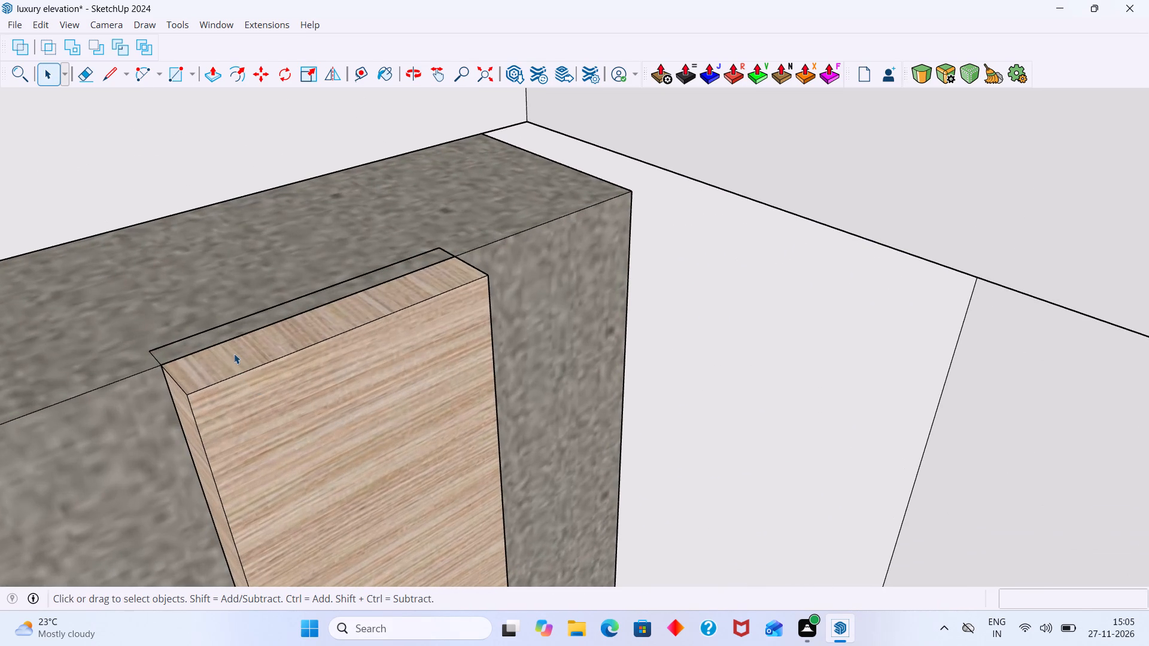
double_click(252, 349)
click(257, 348)
double_click(262, 346)
click(266, 345)
double_click(272, 345)
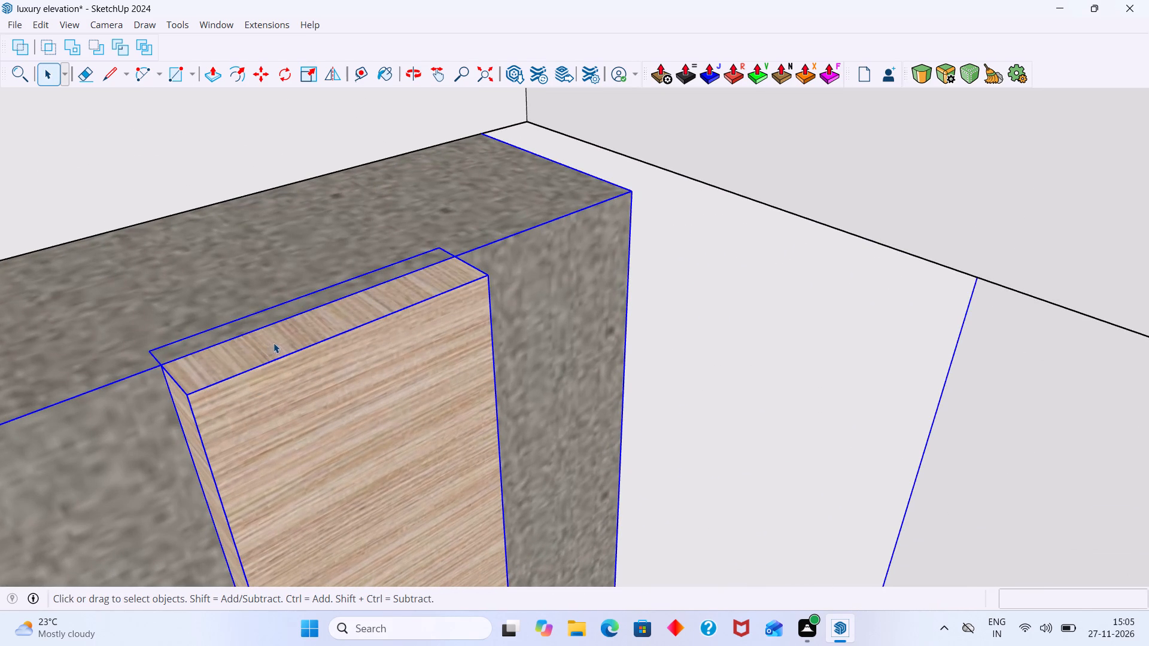
scroll(281, 340, down, 3)
middle_drag(287, 336, 406, 346)
double_click(387, 354)
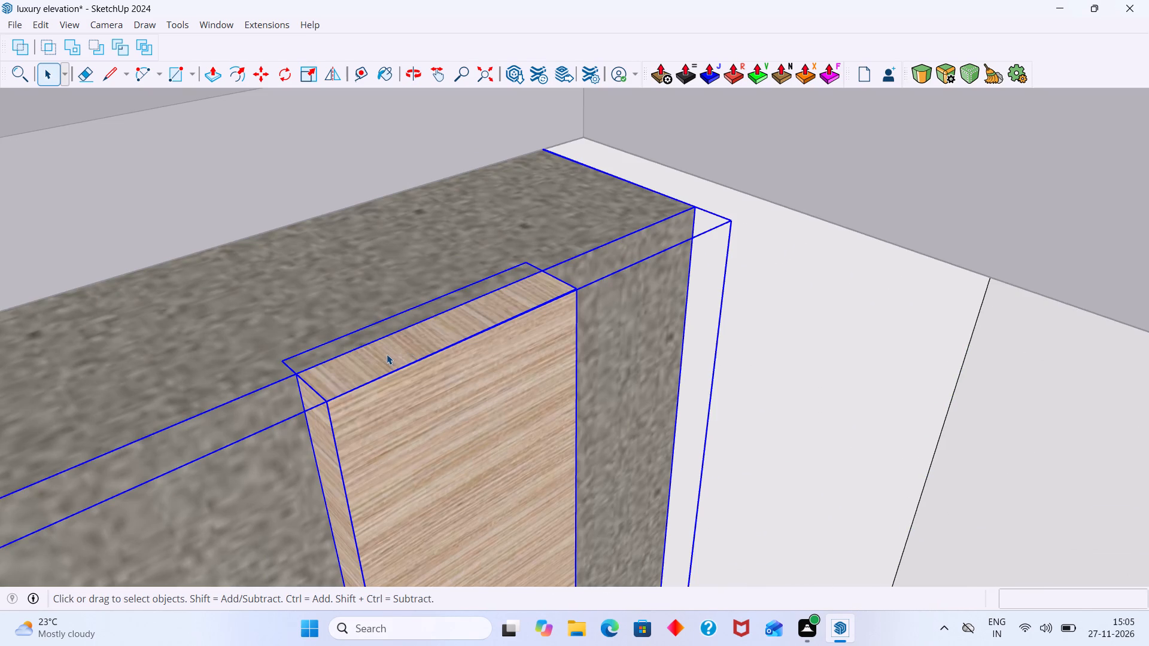
click(387, 354)
key(p)
click(387, 354)
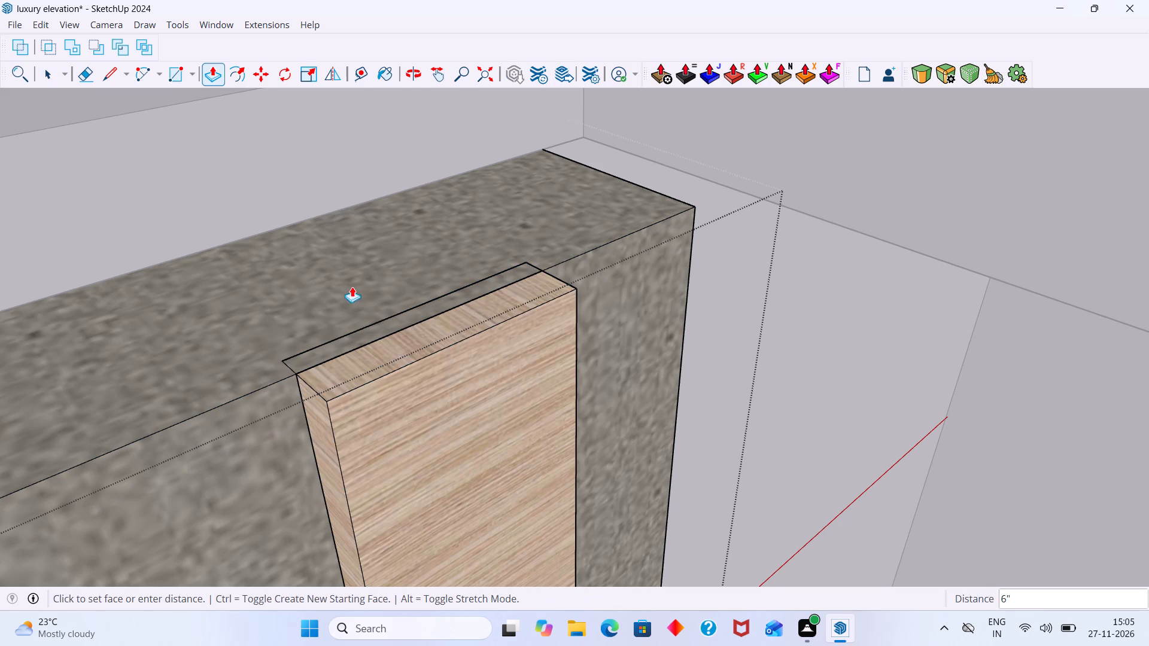
click(357, 367)
key(space)
click(369, 363)
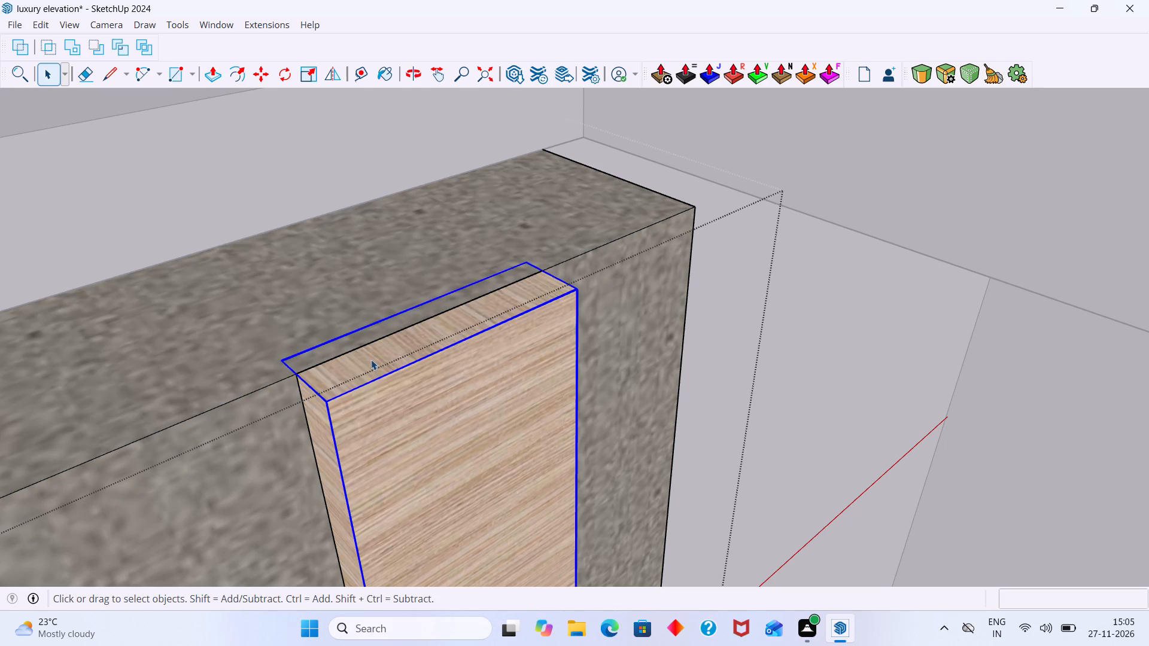
click(371, 359)
double_click(371, 358)
click(382, 362)
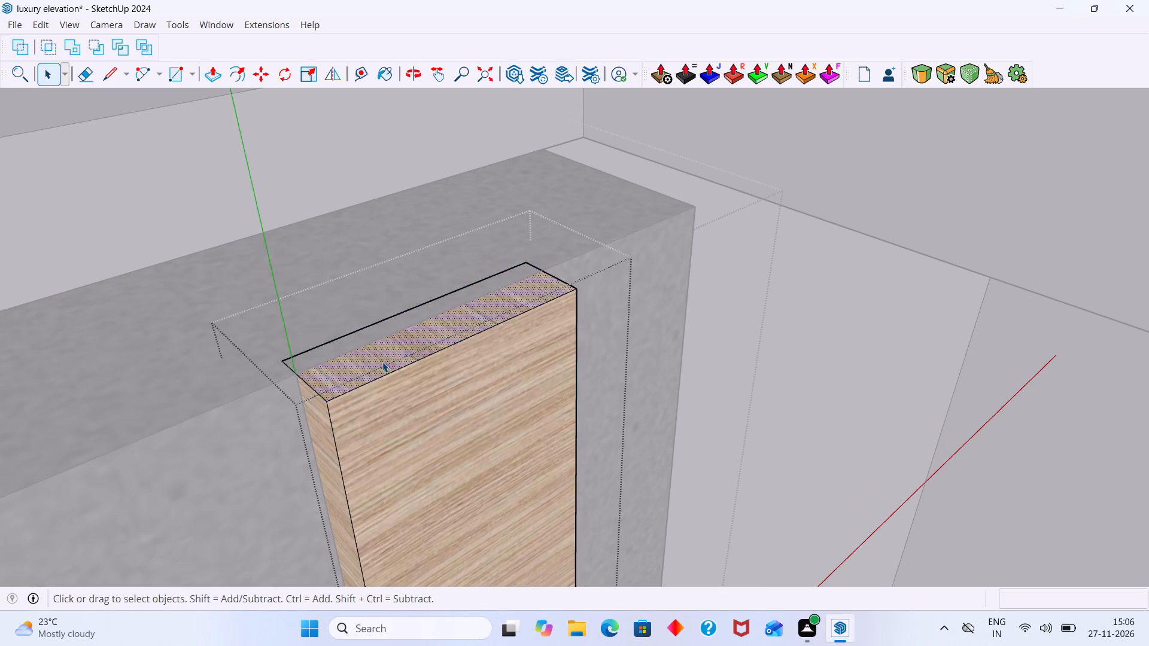
key(p)
click(382, 362)
scroll(284, 277, down, 14)
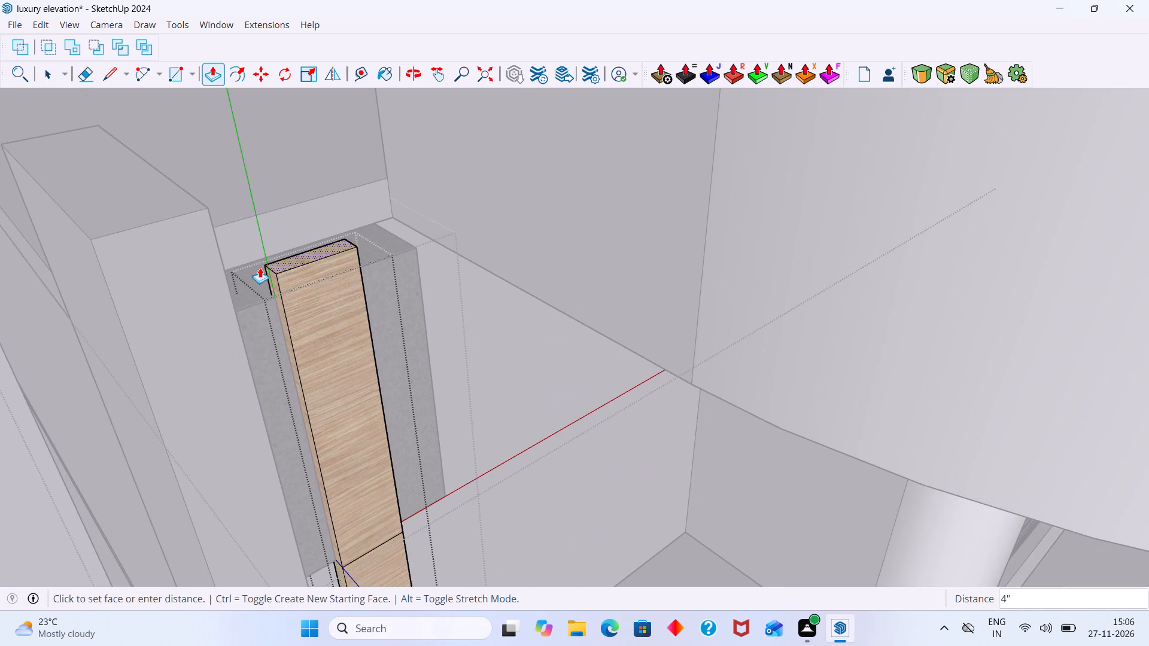
click(209, 209)
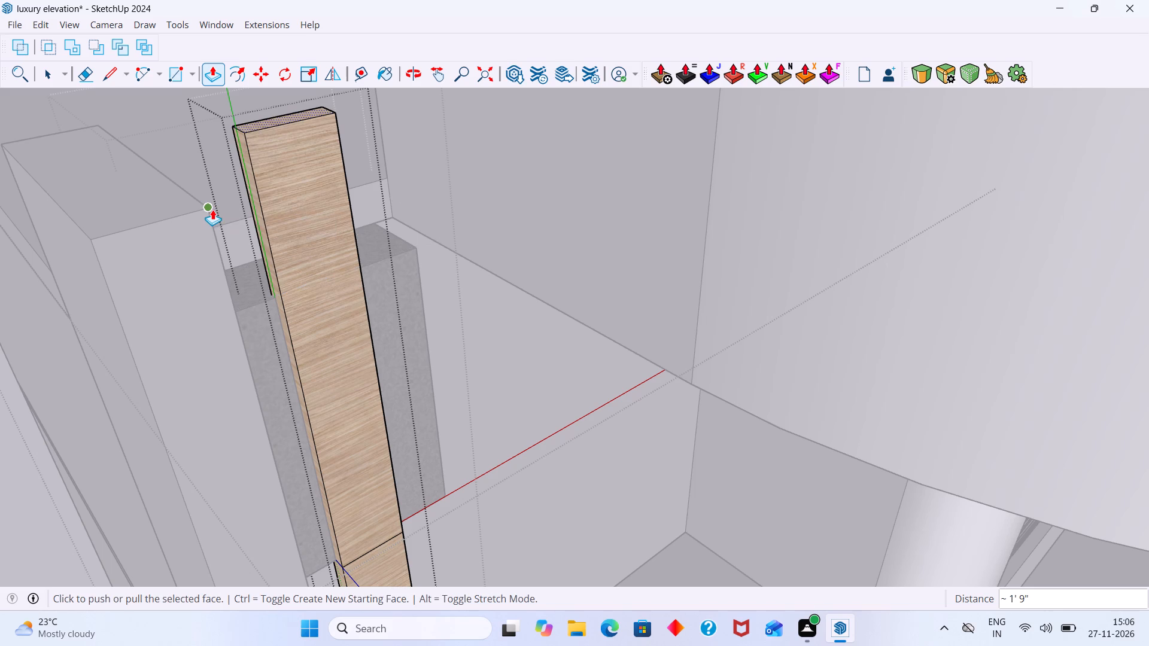
key(space)
scroll(254, 241, down, 20)
scroll(254, 241, down, 11)
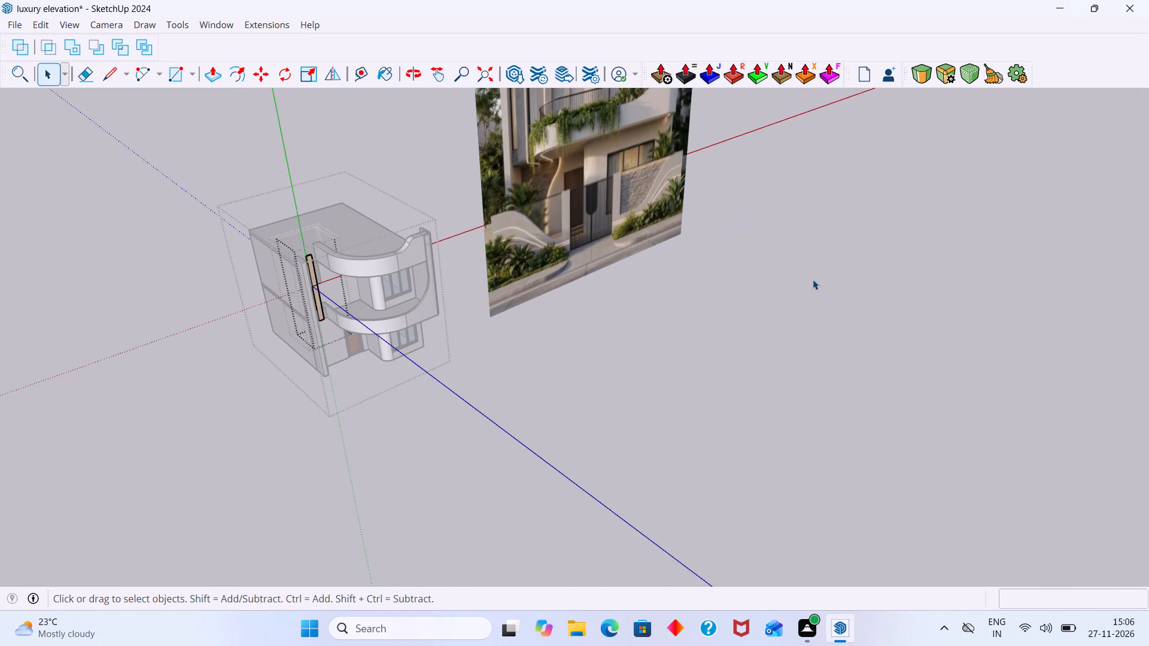
click(890, 294)
scroll(503, 312, up, 5)
scroll(440, 318, down, 3)
click(539, 369)
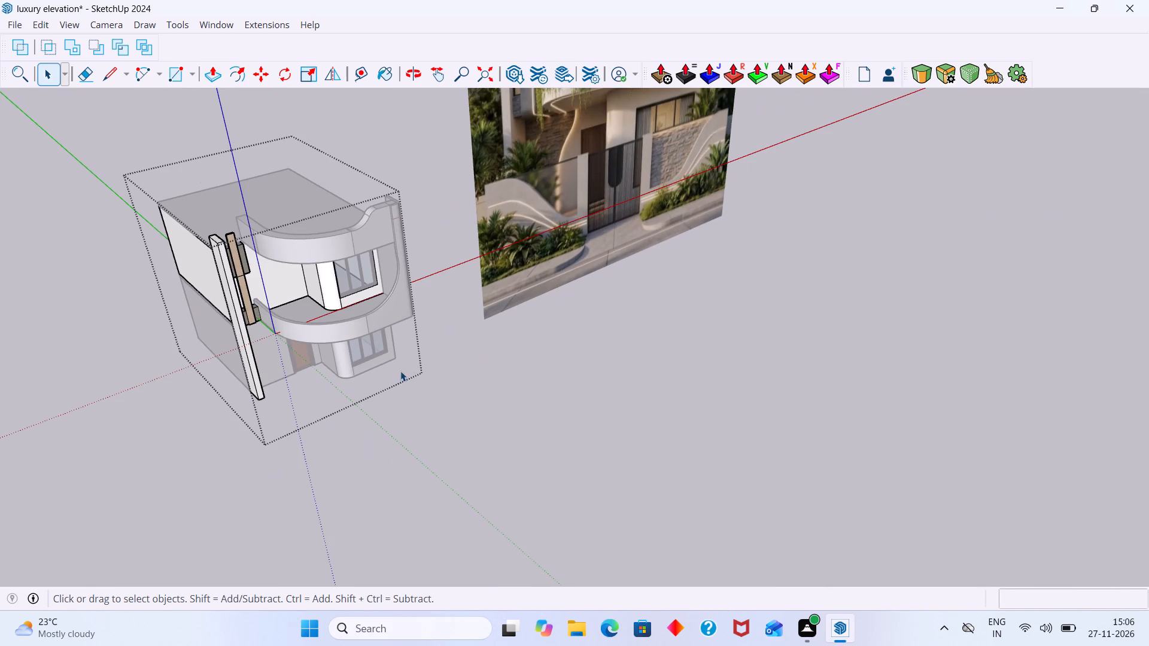
Compare the front of the house model with the reference elevation image.
scroll(433, 359, down, 2)
middle_drag(493, 324, 567, 373)
scroll(554, 365, down, 5)
middle_drag(631, 436, 589, 372)
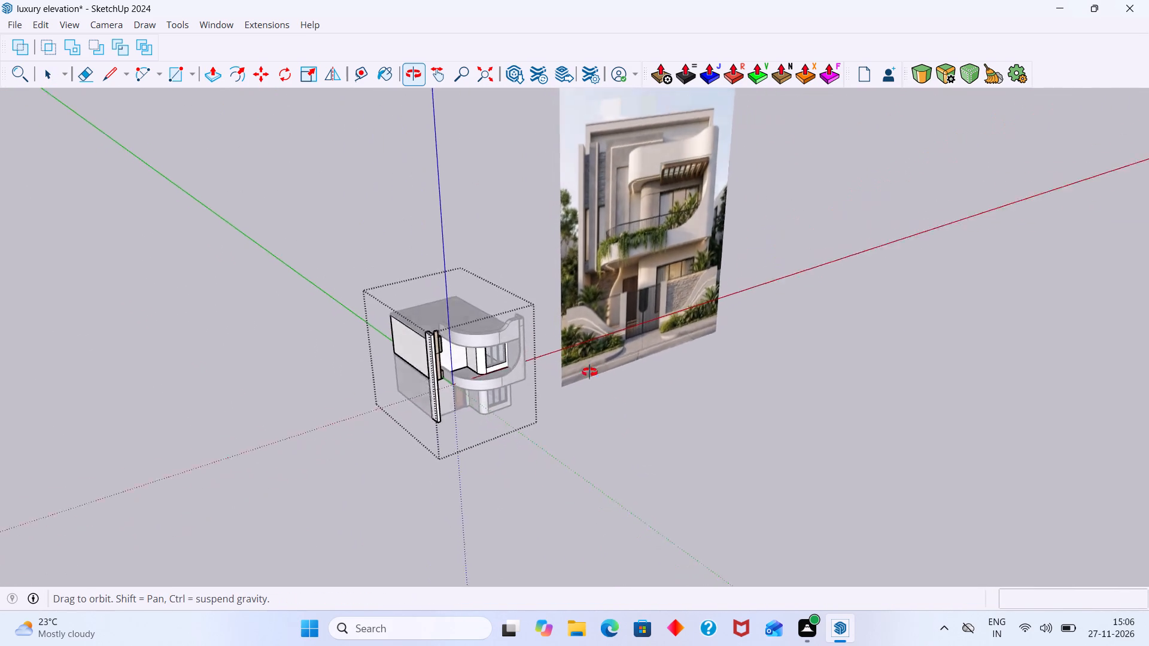
middle_drag(589, 372, 449, 295)
scroll(454, 316, up, 16)
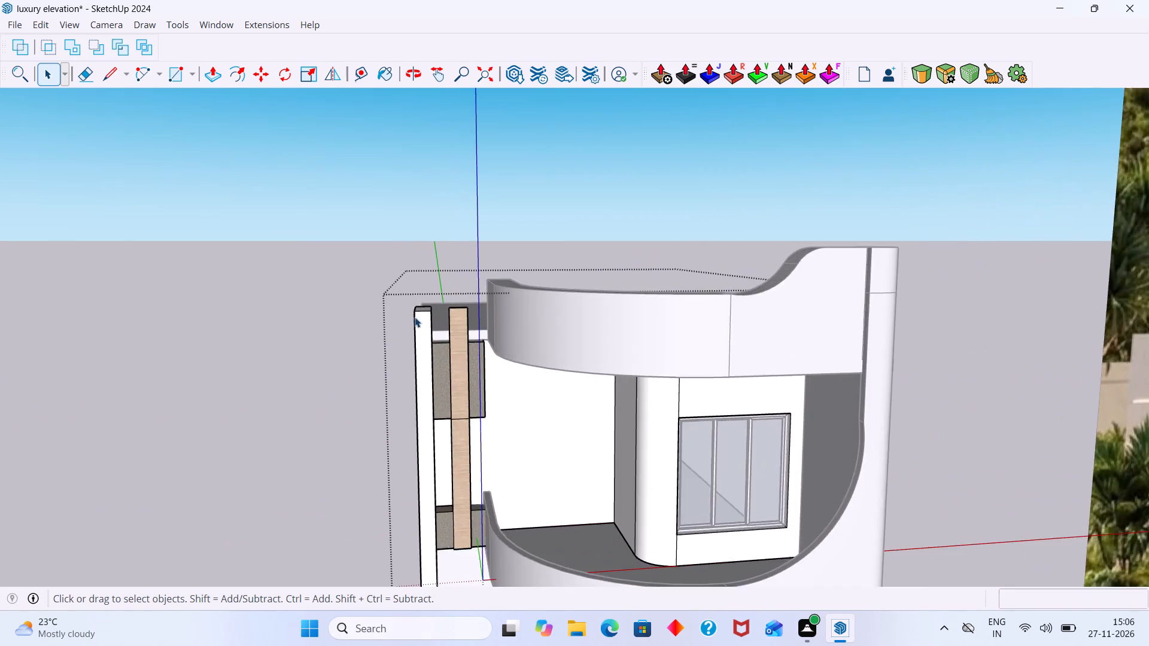
scroll(415, 321, down, 8)
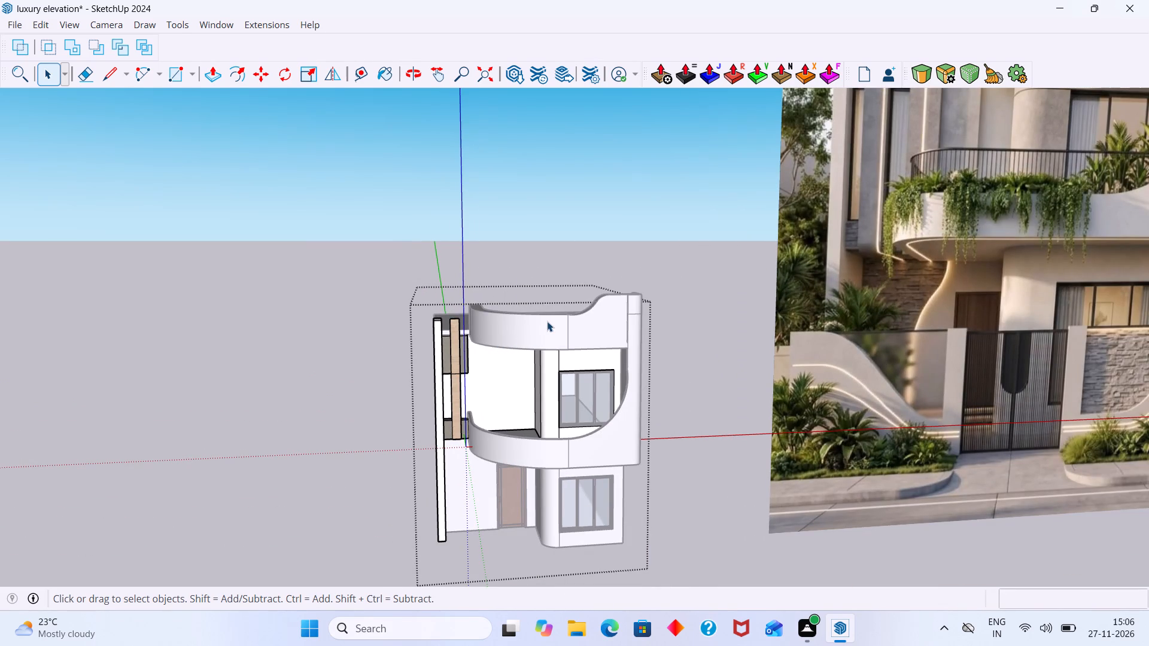
scroll(565, 328, down, 2)
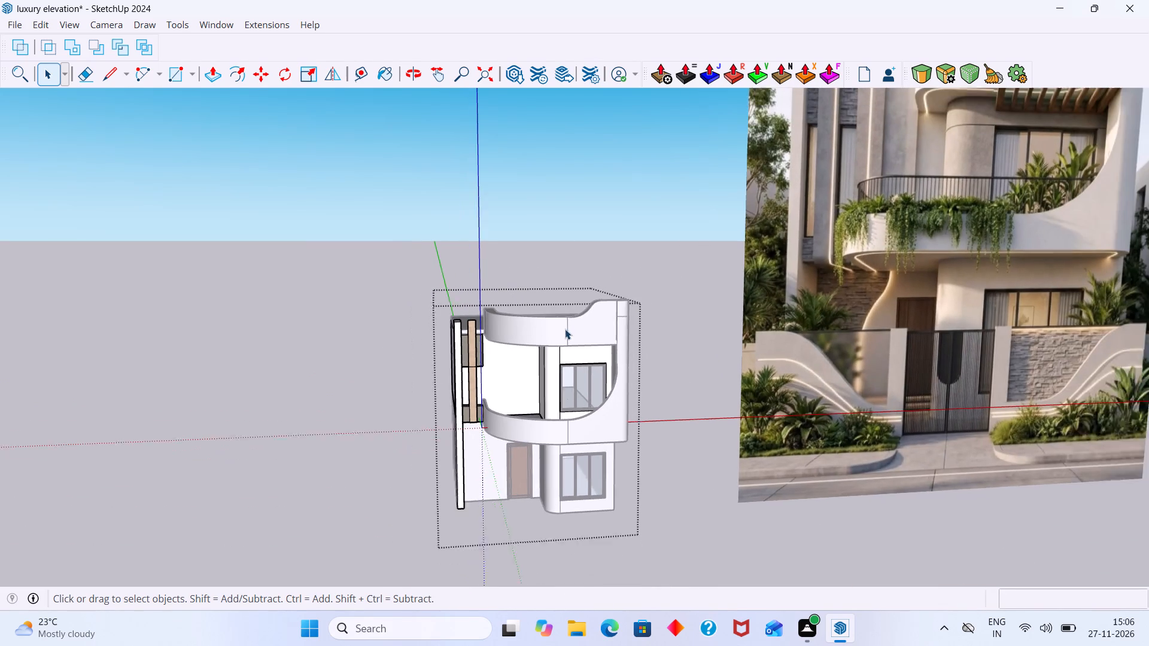
scroll(565, 329, down, 1)
click(678, 292)
scroll(617, 337, down, 7)
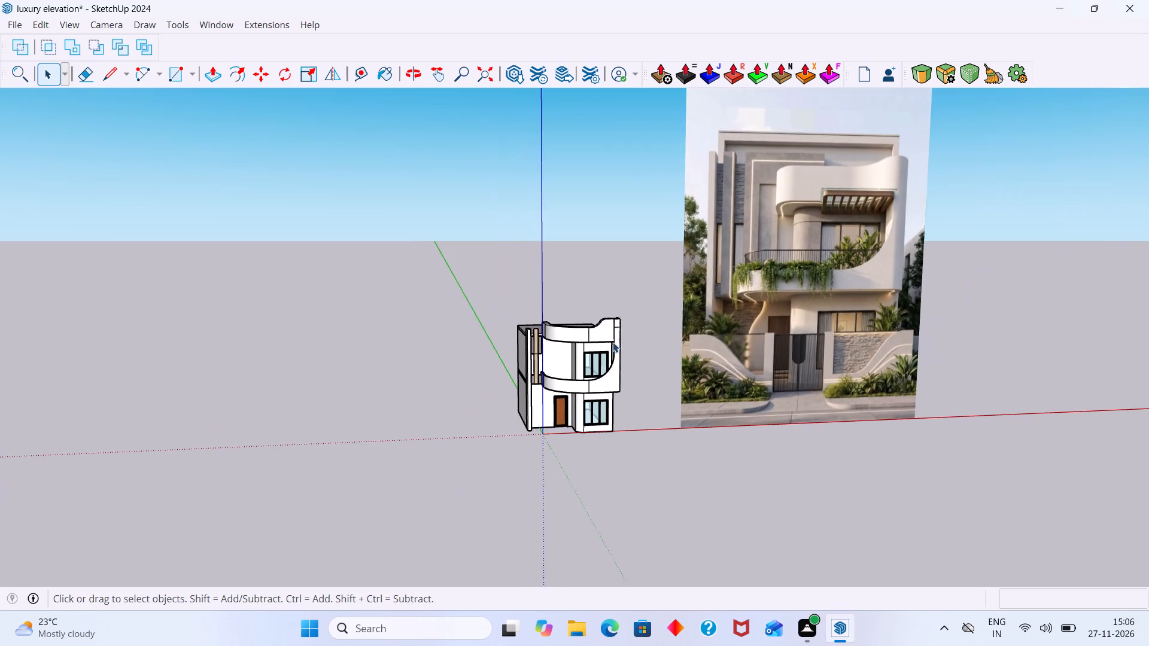
scroll(613, 342, down, 4)
middle_drag(597, 375, 636, 397)
scroll(703, 342, up, 10)
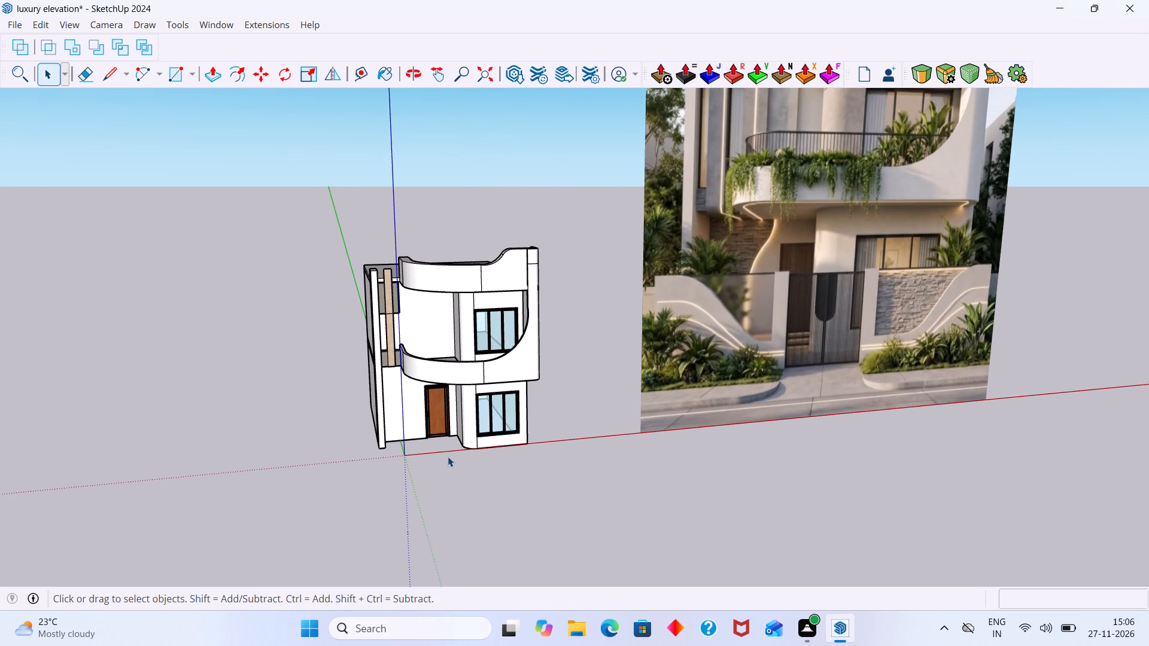
scroll(503, 450, down, 4)
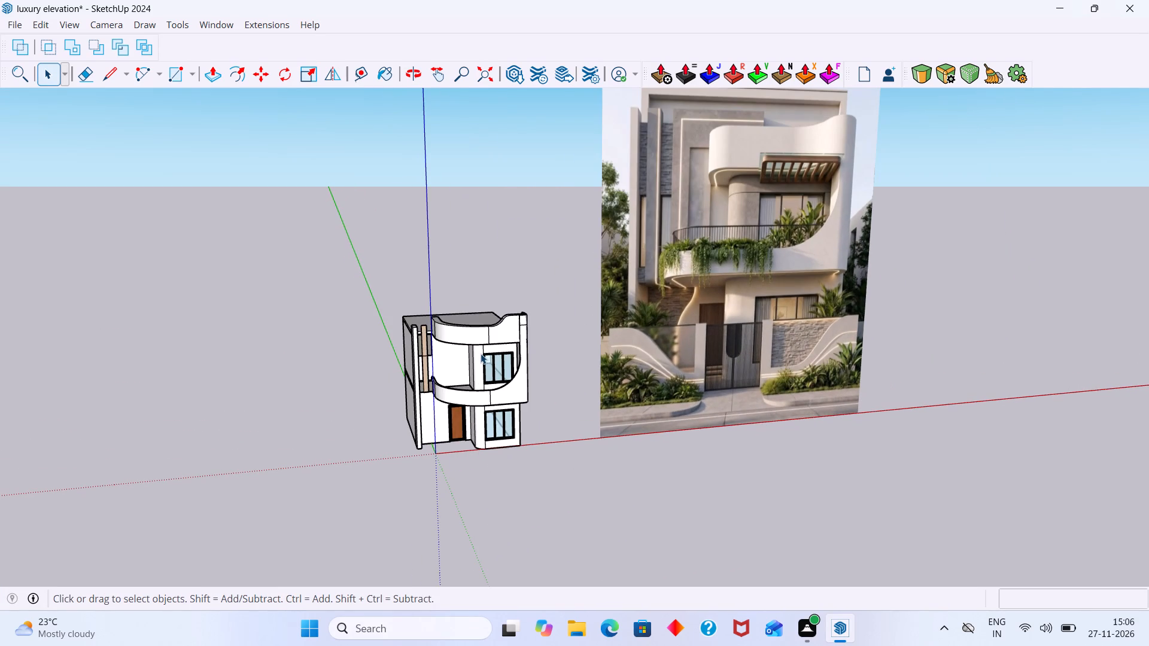
scroll(478, 358, down, 1)
middle_drag(476, 359, 431, 454)
scroll(376, 437, up, 3)
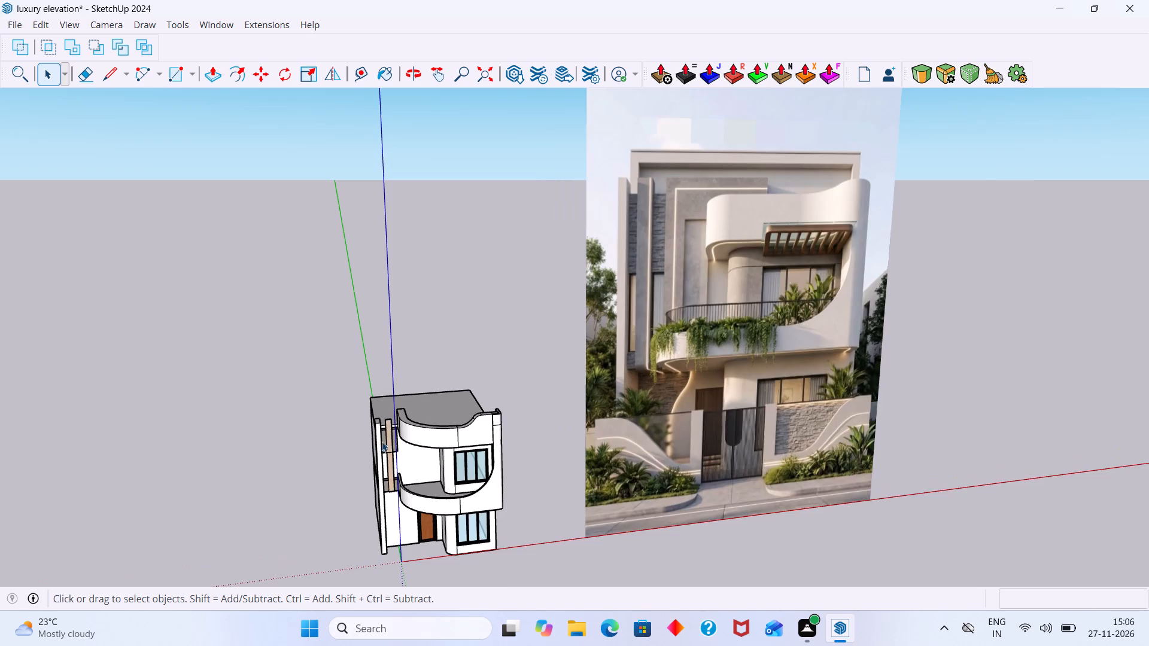
scroll(382, 441, up, 2)
scroll(383, 433, down, 3)
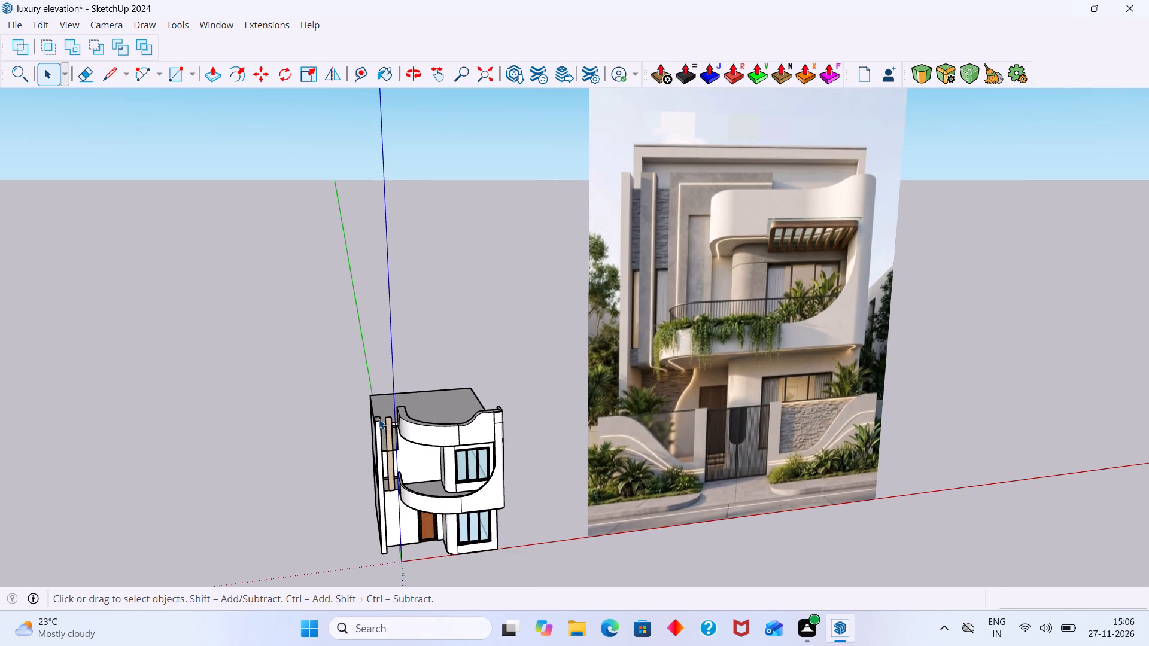
Examine the model's roof, side wall and curved overhang from above and the side against the reference image.
middle_drag(426, 399, 638, 449)
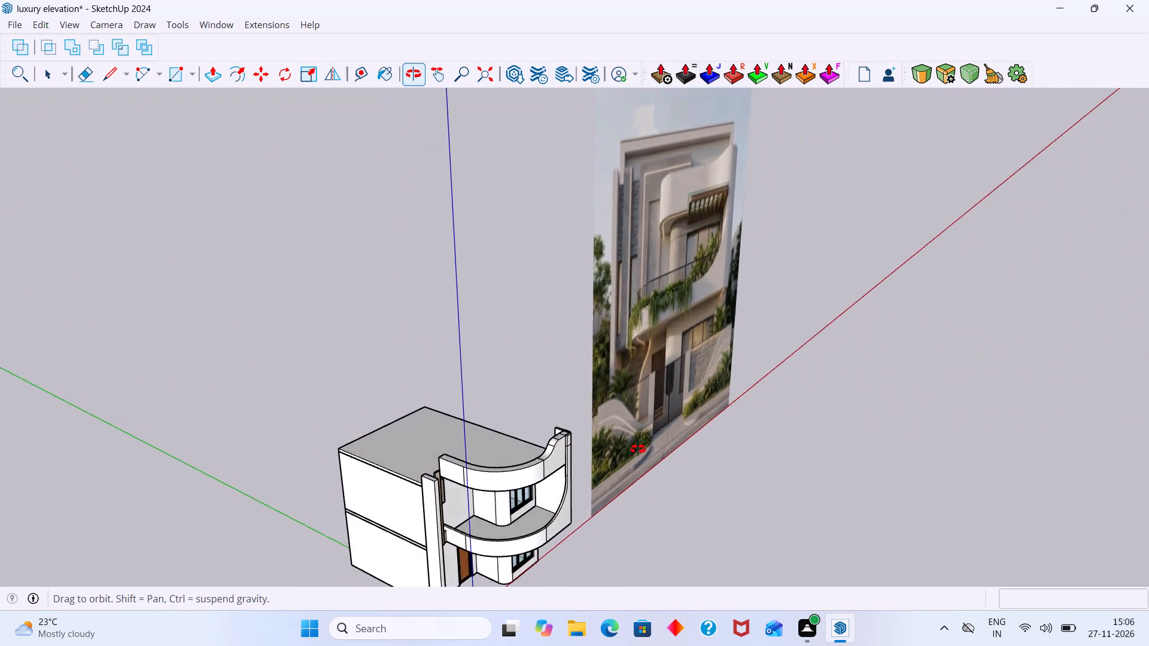
middle_drag(638, 449, 402, 380)
scroll(360, 419, up, 9)
middle_drag(535, 415, 861, 408)
middle_drag(384, 514, 527, 632)
scroll(555, 520, up, 2)
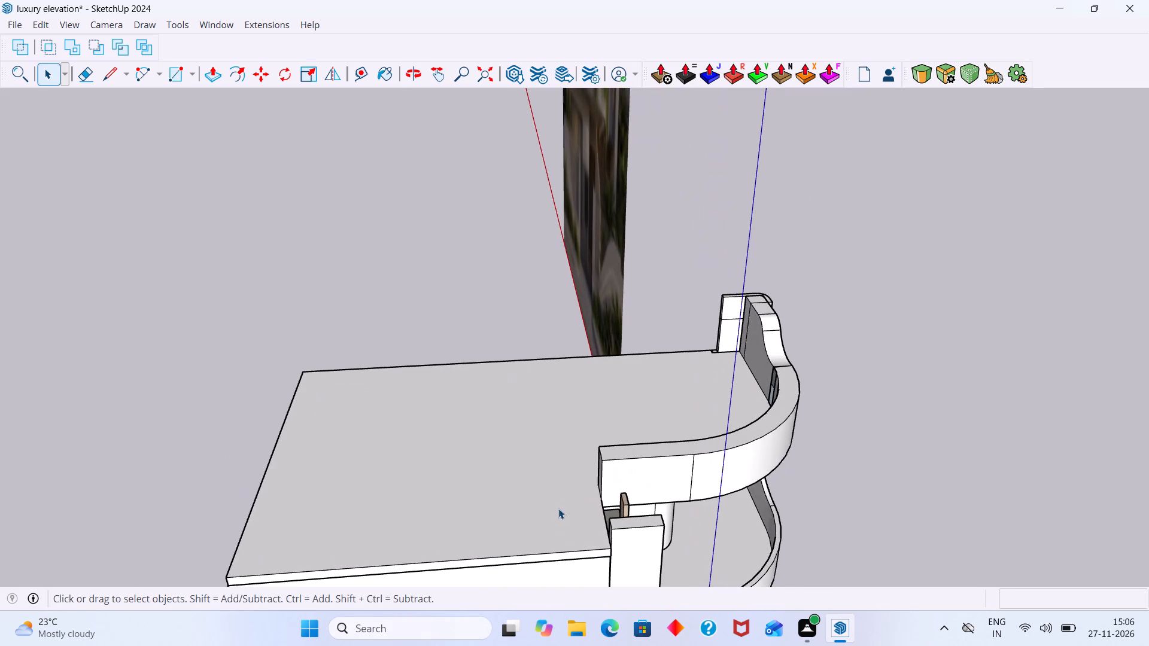
shift+middle_drag(552, 501, 445, 446)
middle_drag(490, 430, 419, 439)
middle_drag(512, 435, 254, 433)
scroll(312, 422, down, 13)
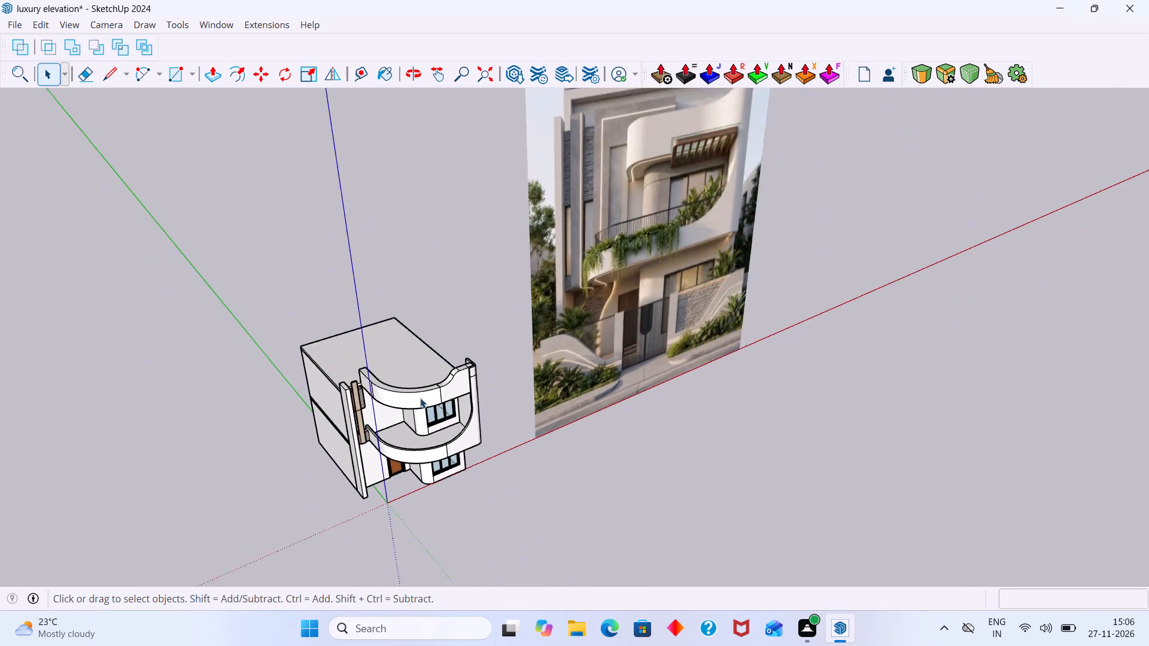
scroll(420, 398, down, 1)
middle_drag(431, 433, 420, 405)
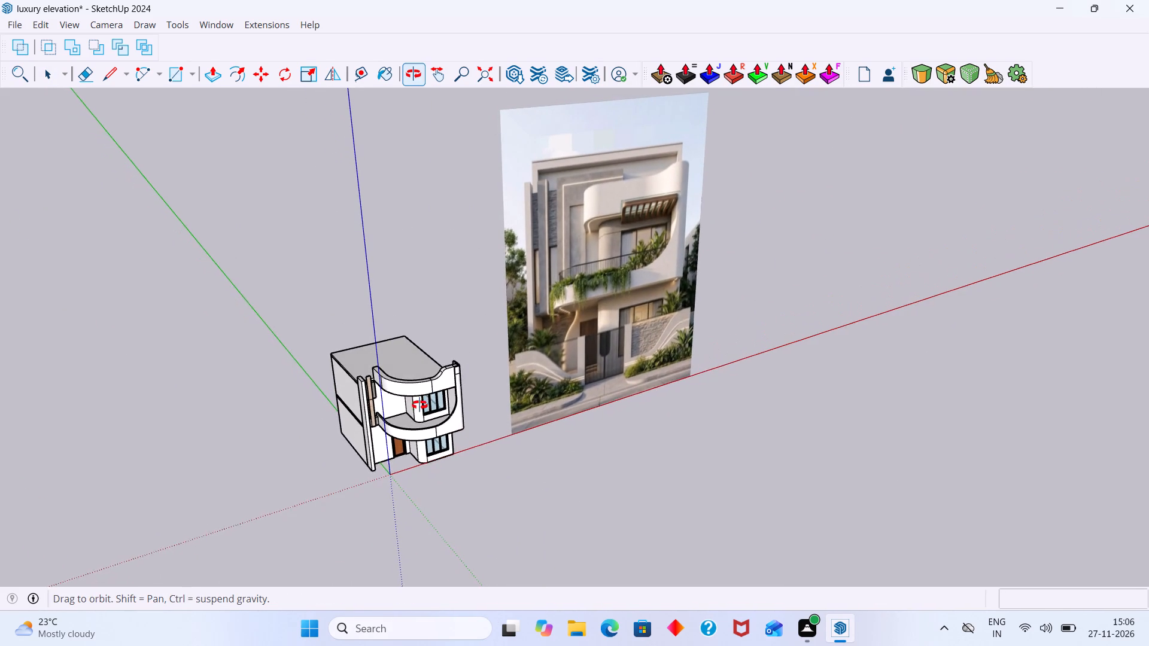
Examine the roof, side pillar and curved overhang from the front, side and rear against the reference image.
middle_drag(420, 405, 451, 418)
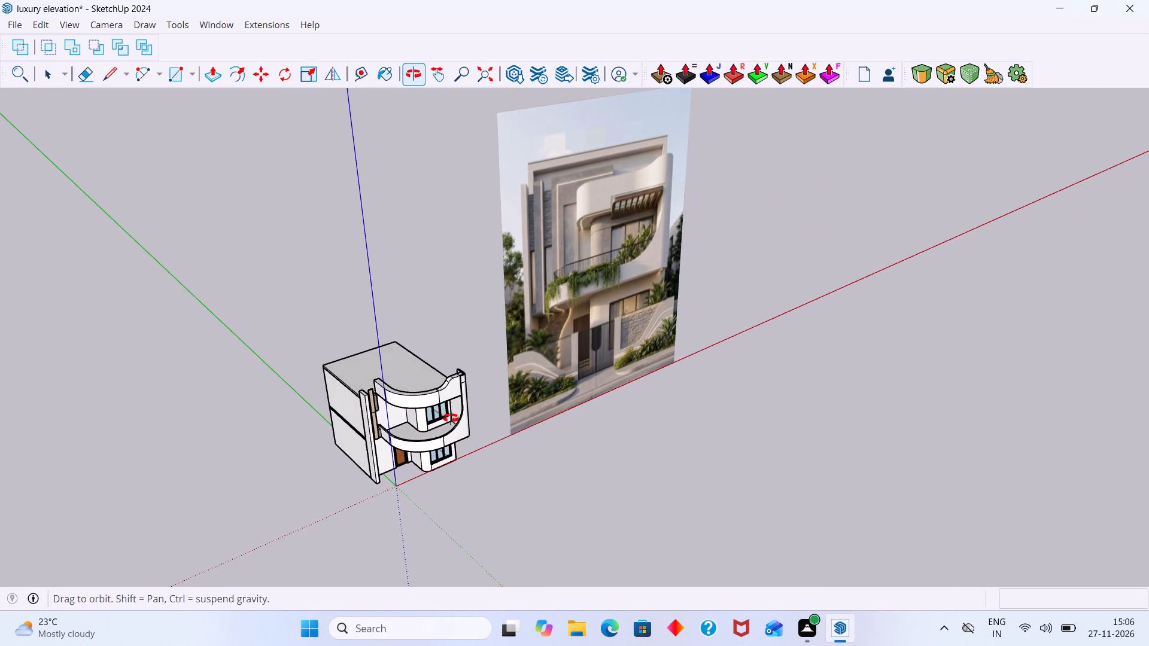
middle_drag(451, 418, 934, 404)
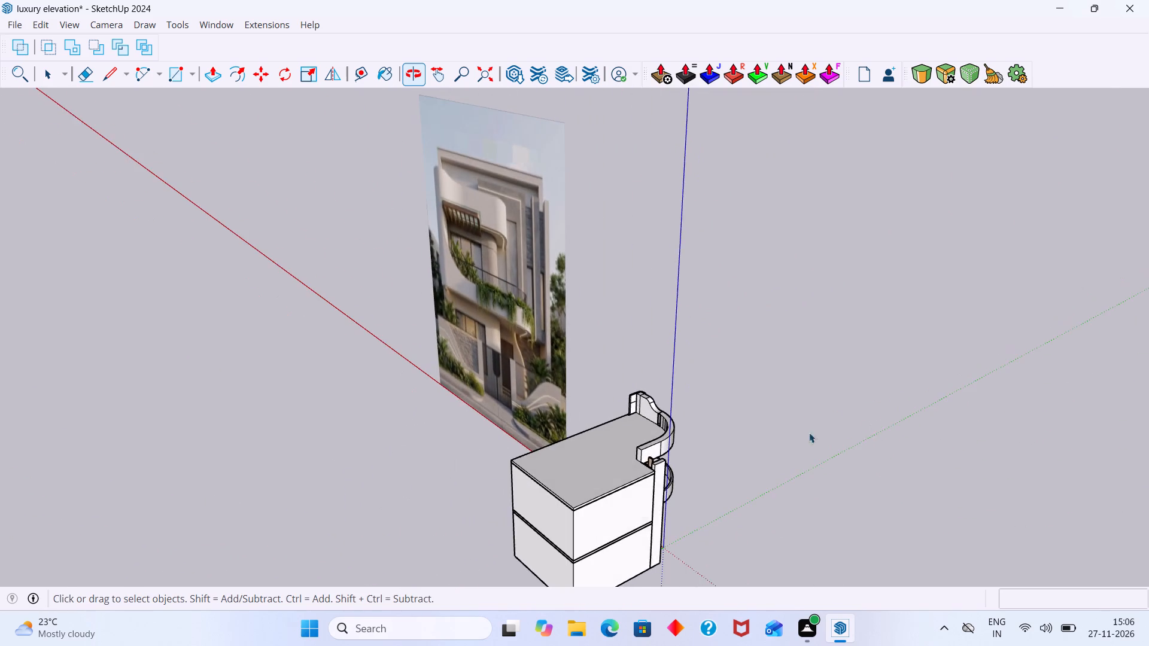
scroll(698, 456, up, 20)
scroll(698, 456, up, 1)
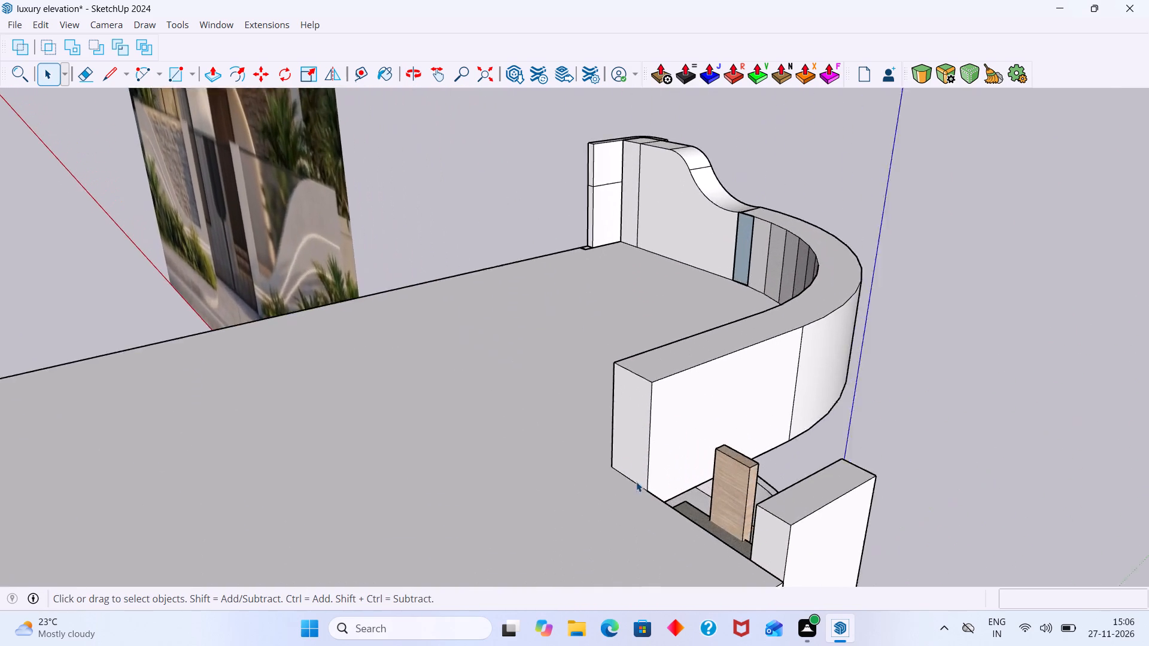
scroll(636, 482, up, 1)
scroll(631, 473, down, 20)
scroll(631, 473, down, 3)
middle_drag(658, 489, 558, 480)
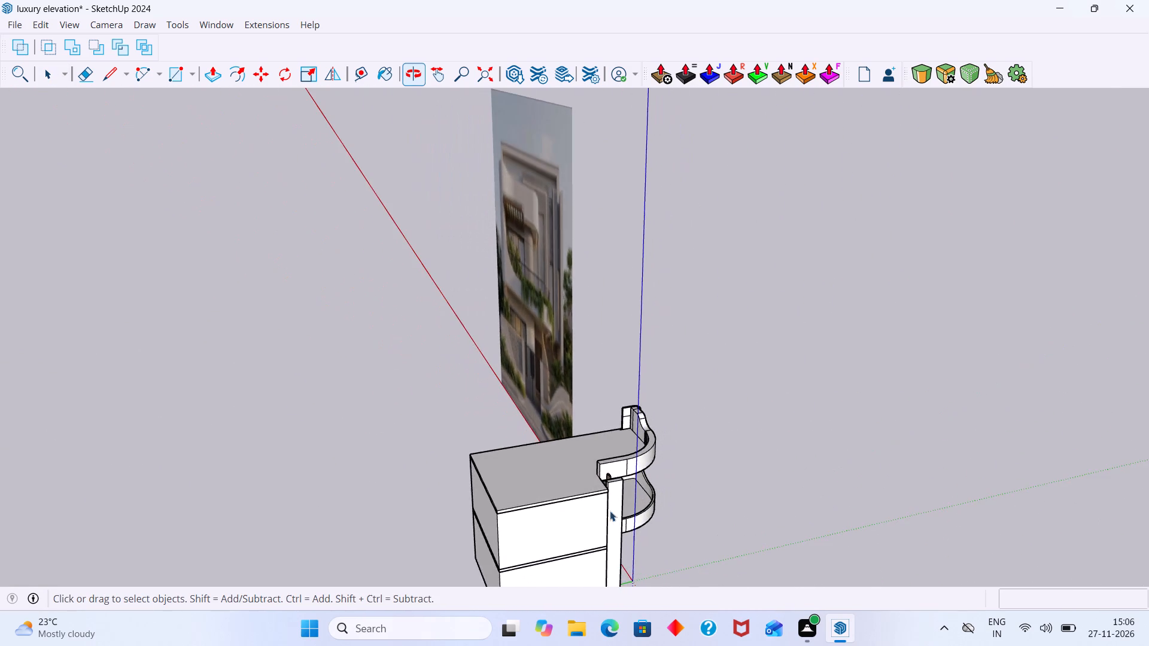
scroll(609, 507, up, 1)
scroll(607, 507, down, 11)
middle_drag(594, 497, 0, 392)
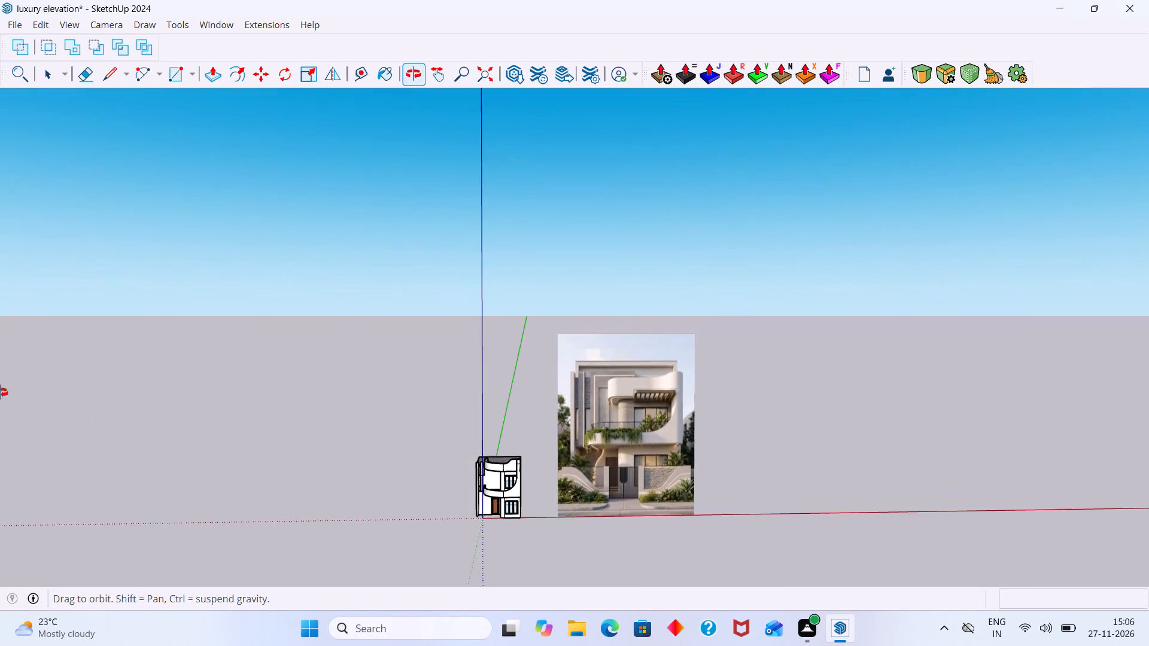
middle_drag(0, 392, 13, 401)
scroll(512, 345, up, 13)
scroll(530, 435, down, 3)
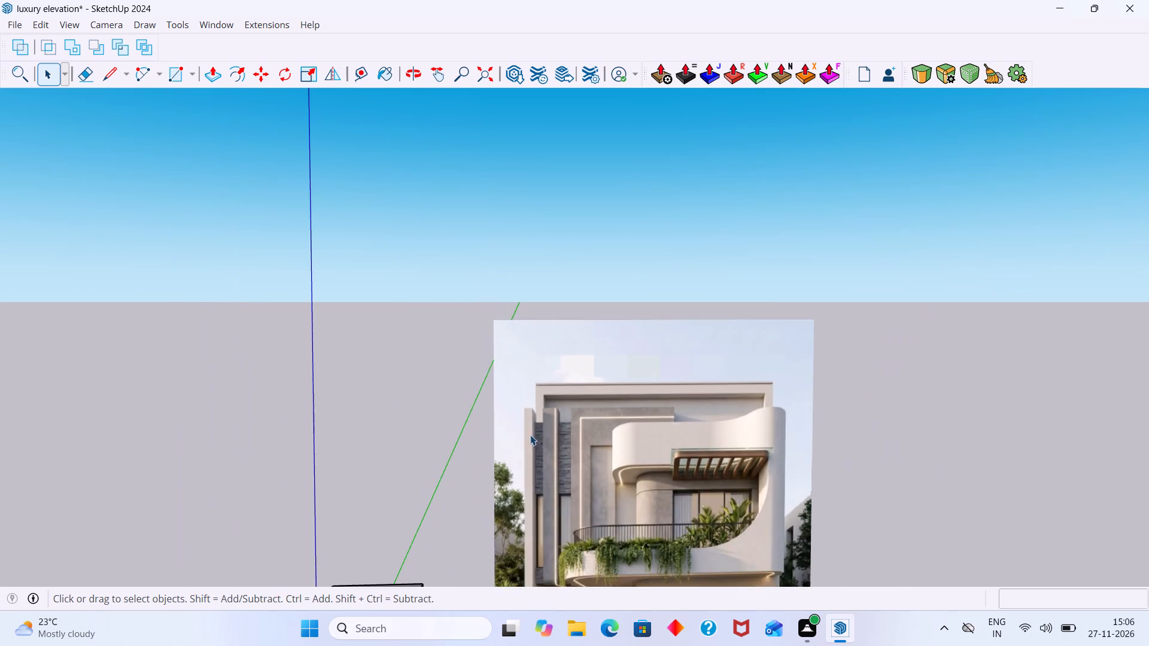
scroll(530, 435, down, 17)
middle_drag(512, 520, 952, 587)
scroll(617, 586, up, 2)
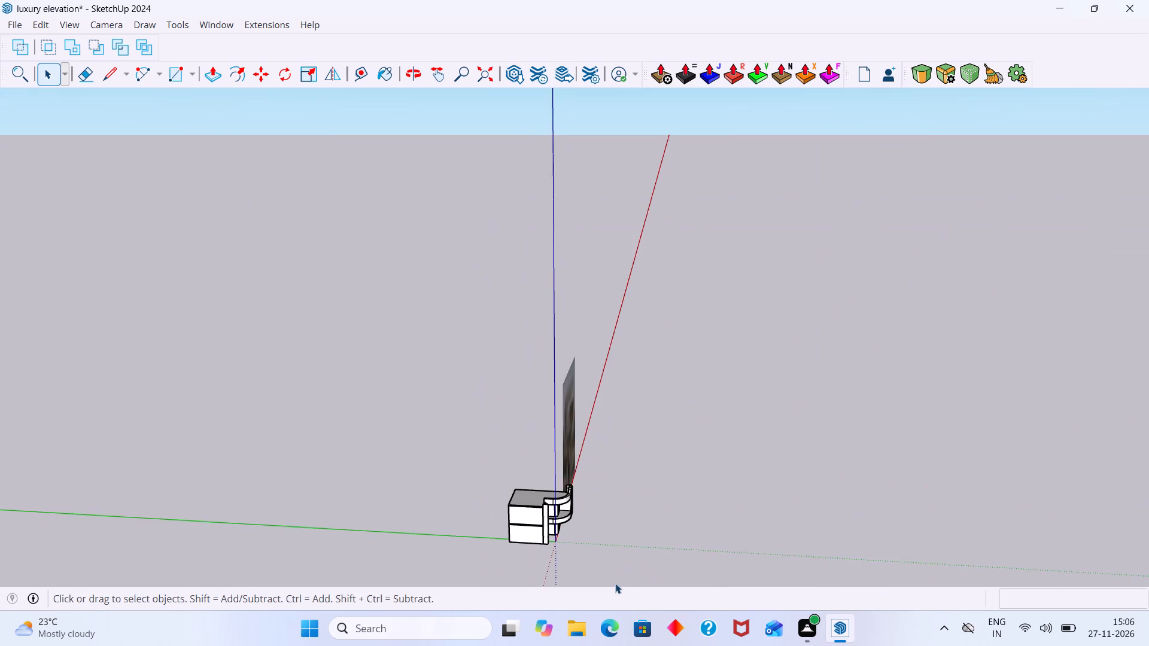
scroll(615, 583, up, 2)
middle_drag(588, 560, 536, 470)
middle_drag(471, 486, 798, 594)
scroll(488, 412, up, 9)
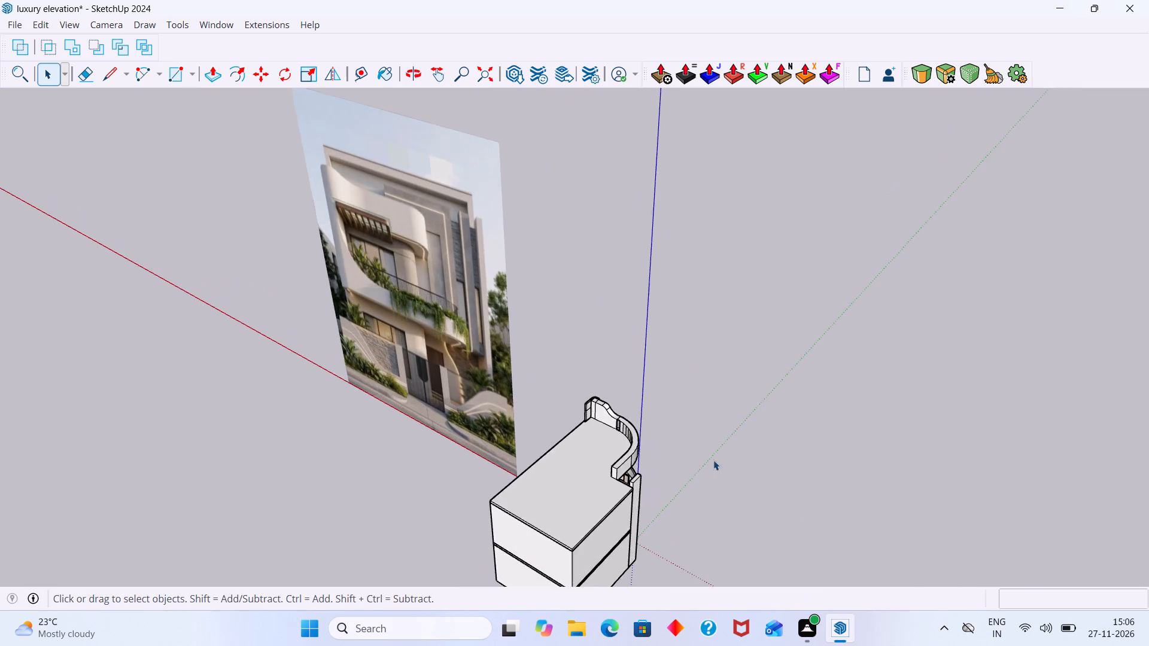
middle_drag(691, 496, 619, 440)
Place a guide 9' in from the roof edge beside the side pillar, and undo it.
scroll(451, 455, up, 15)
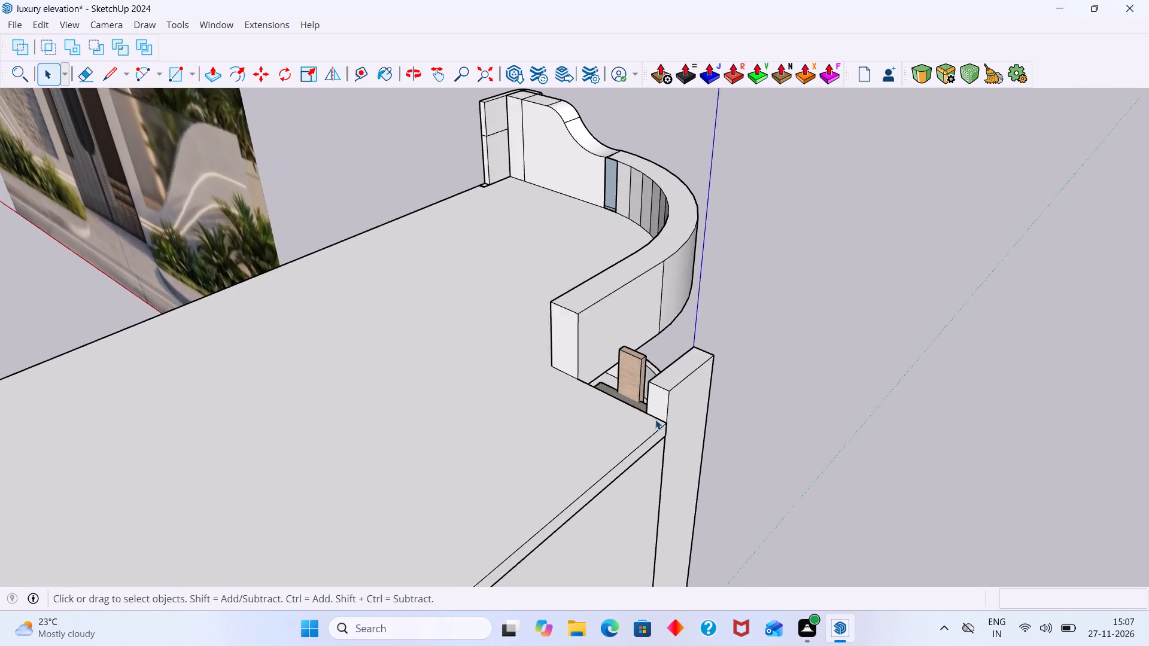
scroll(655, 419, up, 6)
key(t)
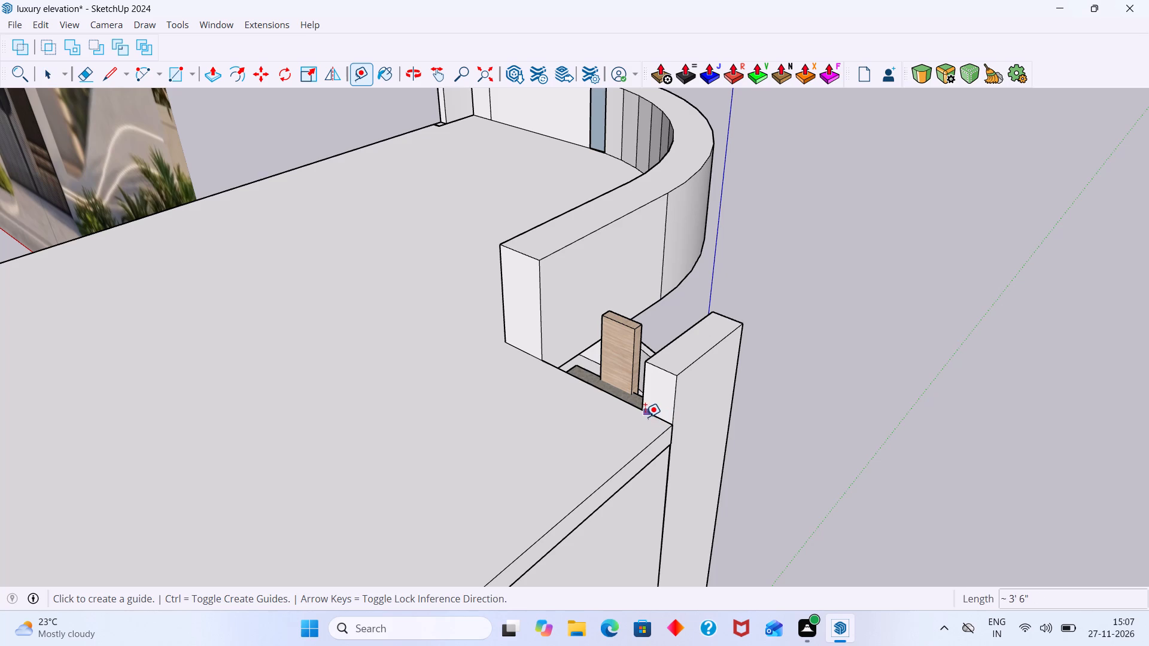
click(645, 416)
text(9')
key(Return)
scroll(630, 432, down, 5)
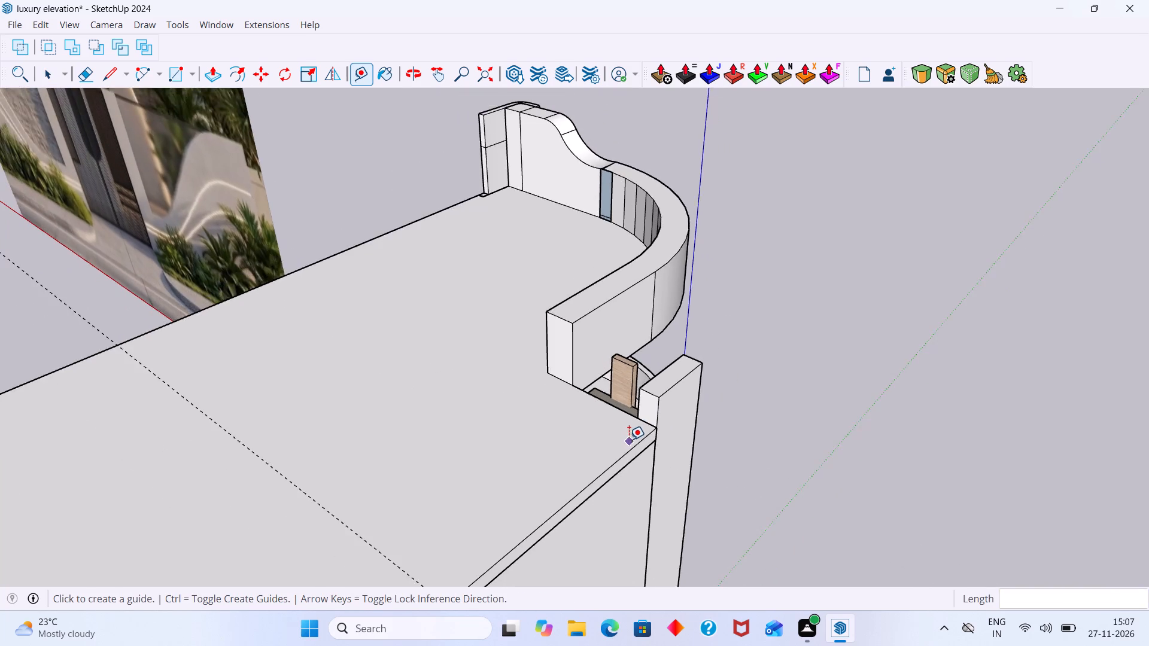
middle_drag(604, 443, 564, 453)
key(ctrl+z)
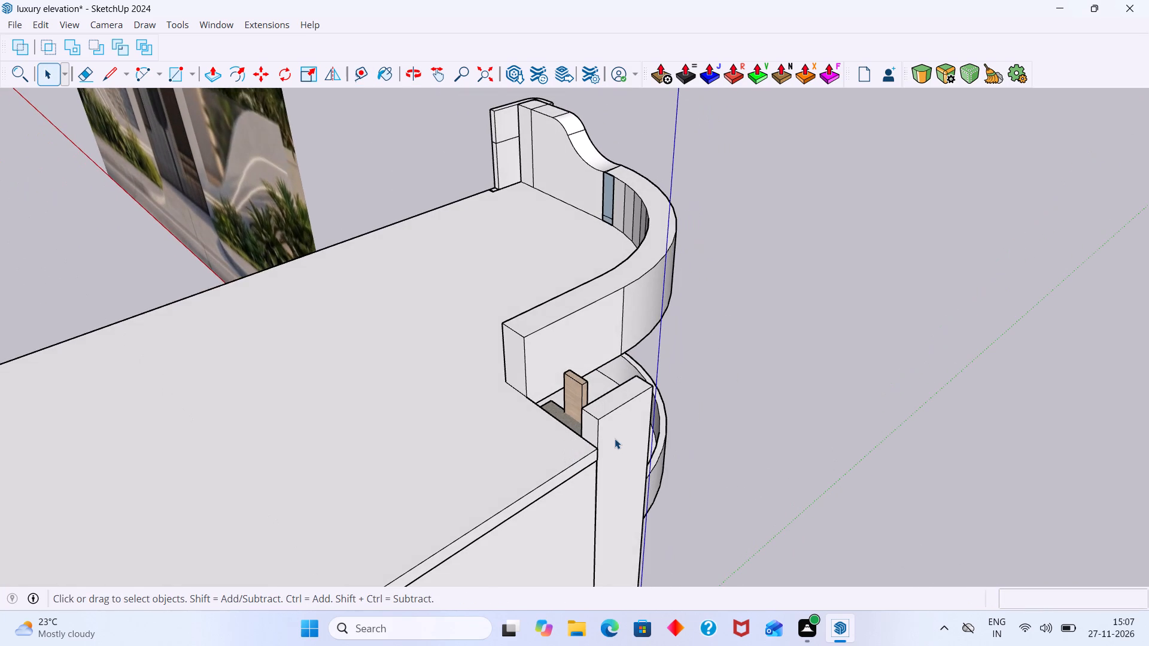
Place a guide 9" in from the roof edge beside the wood strip and side pillar.
middle_drag(607, 449, 582, 438)
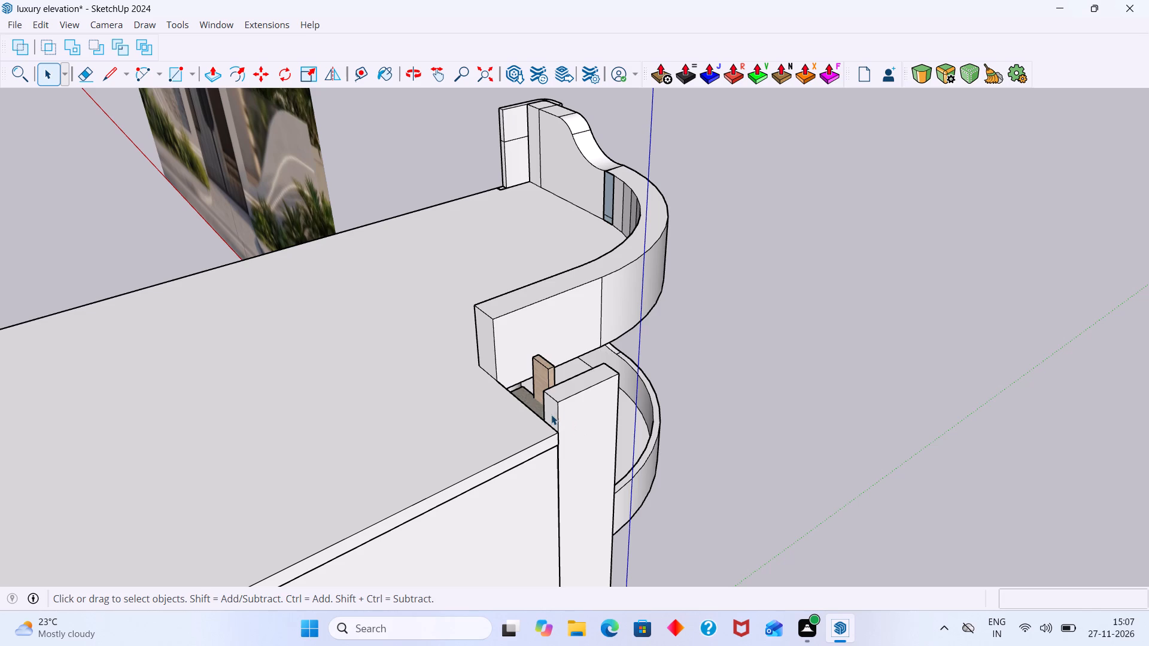
key(f)
scroll(527, 425, up, 3)
key(r)
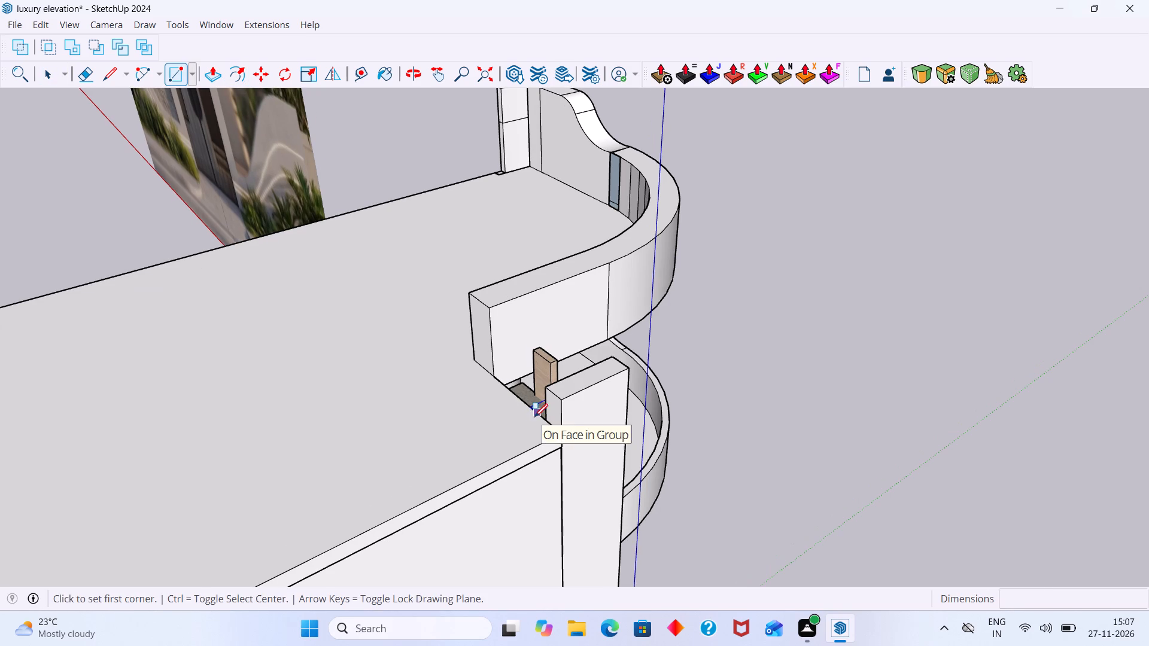
key(t)
click(540, 413)
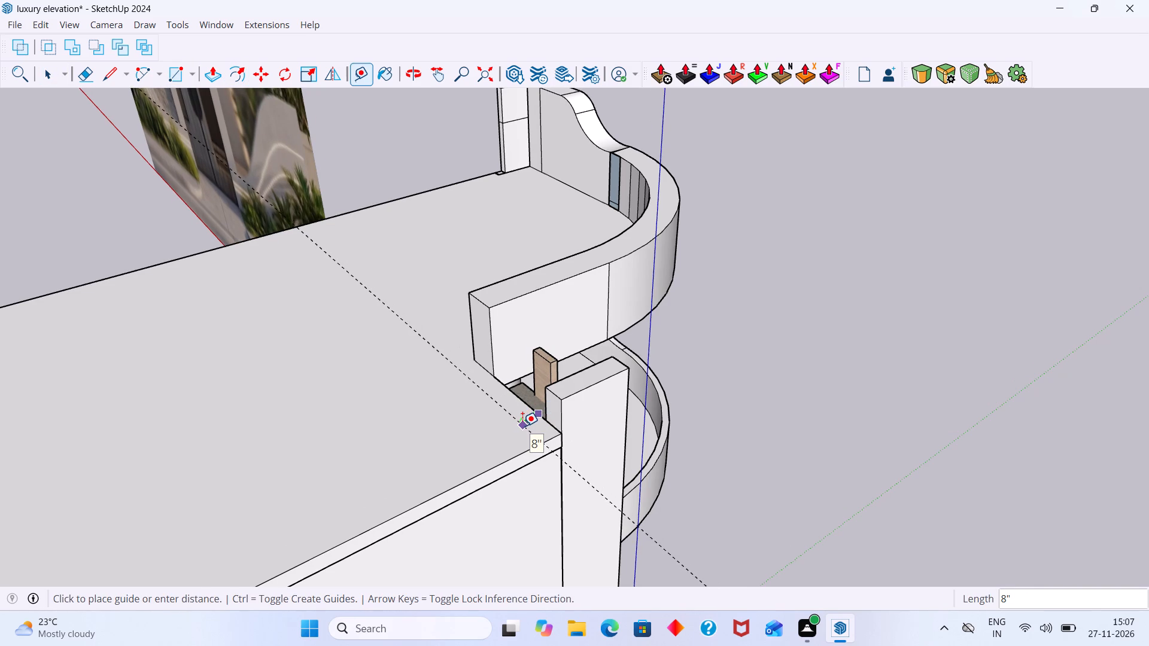
text(9")
key(Return)
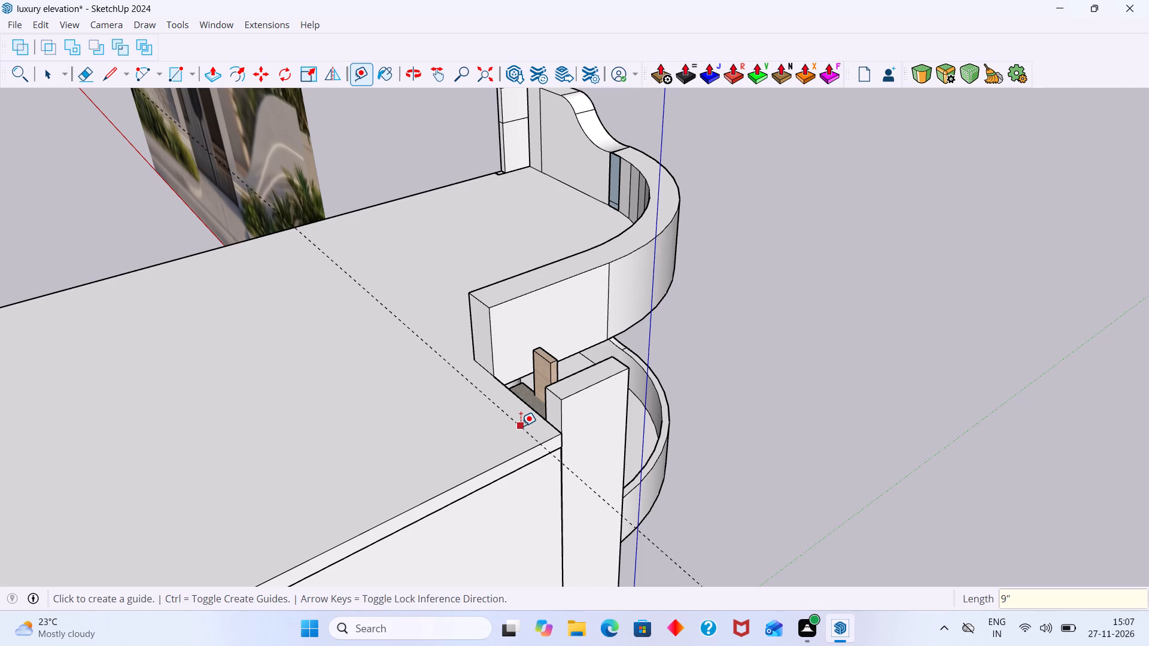
key(space)
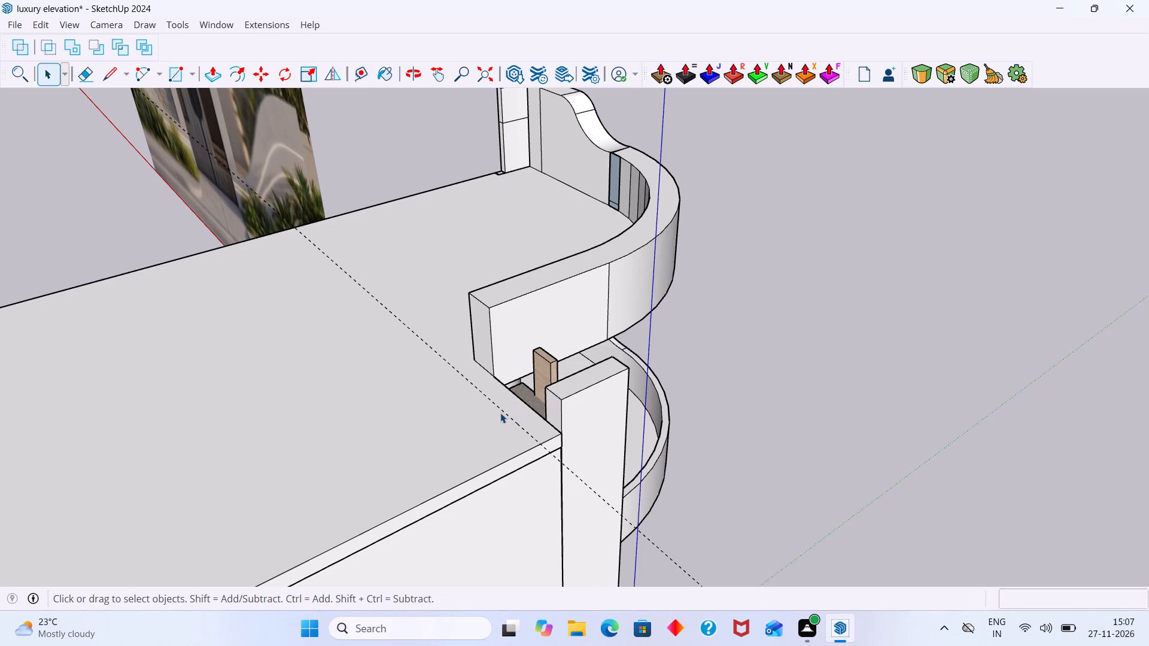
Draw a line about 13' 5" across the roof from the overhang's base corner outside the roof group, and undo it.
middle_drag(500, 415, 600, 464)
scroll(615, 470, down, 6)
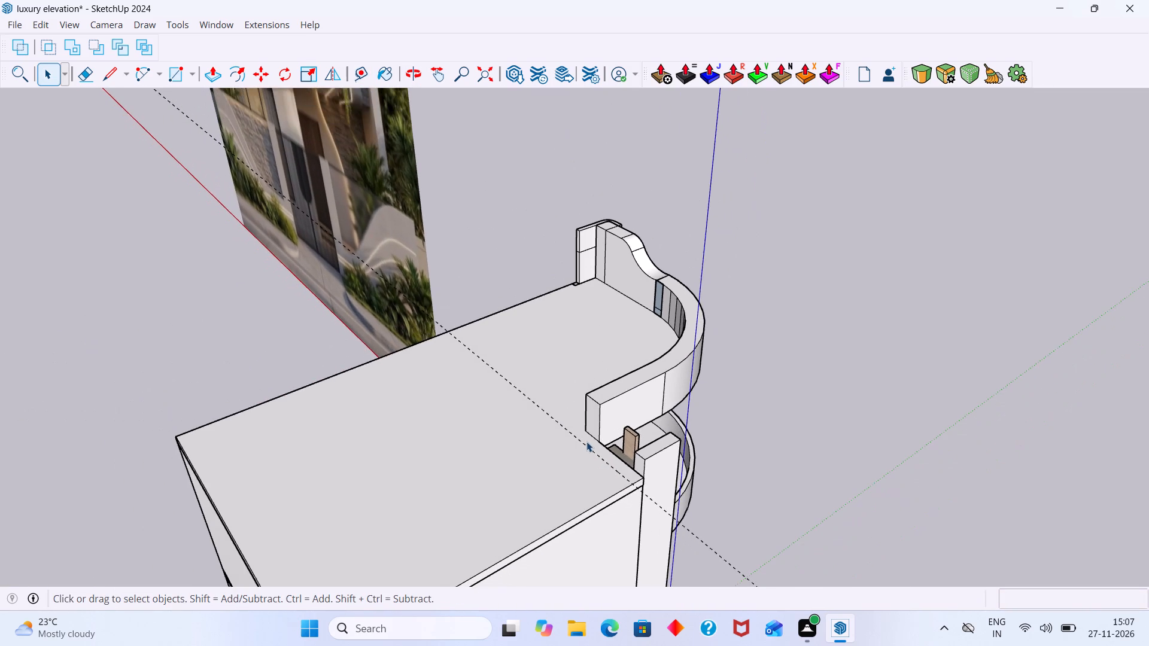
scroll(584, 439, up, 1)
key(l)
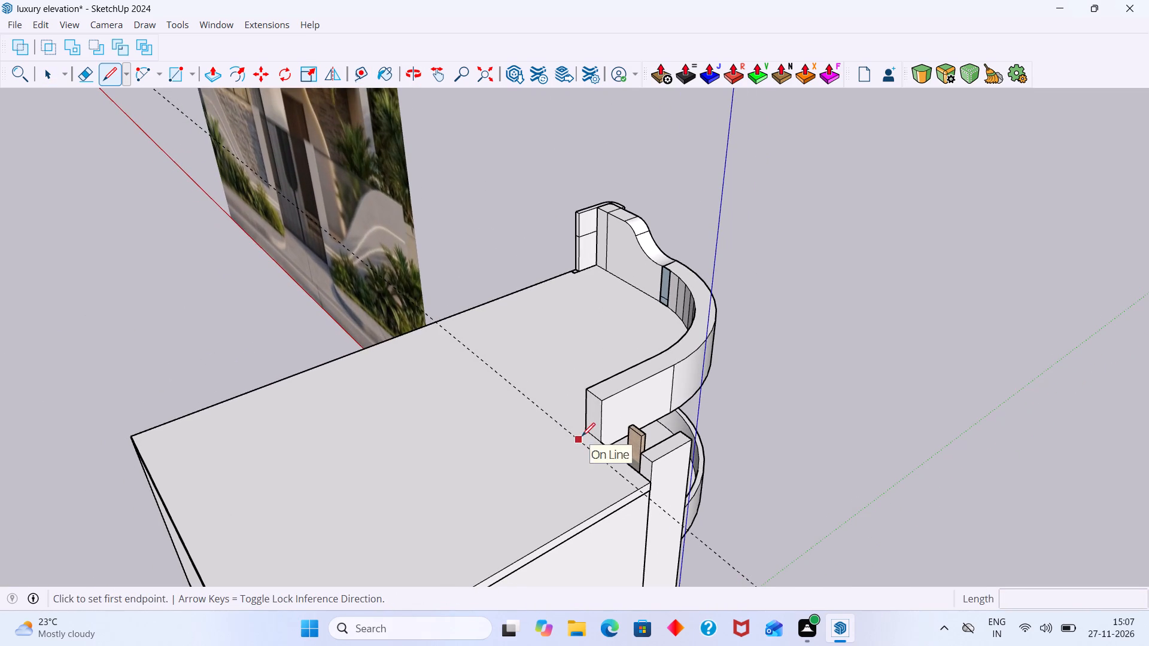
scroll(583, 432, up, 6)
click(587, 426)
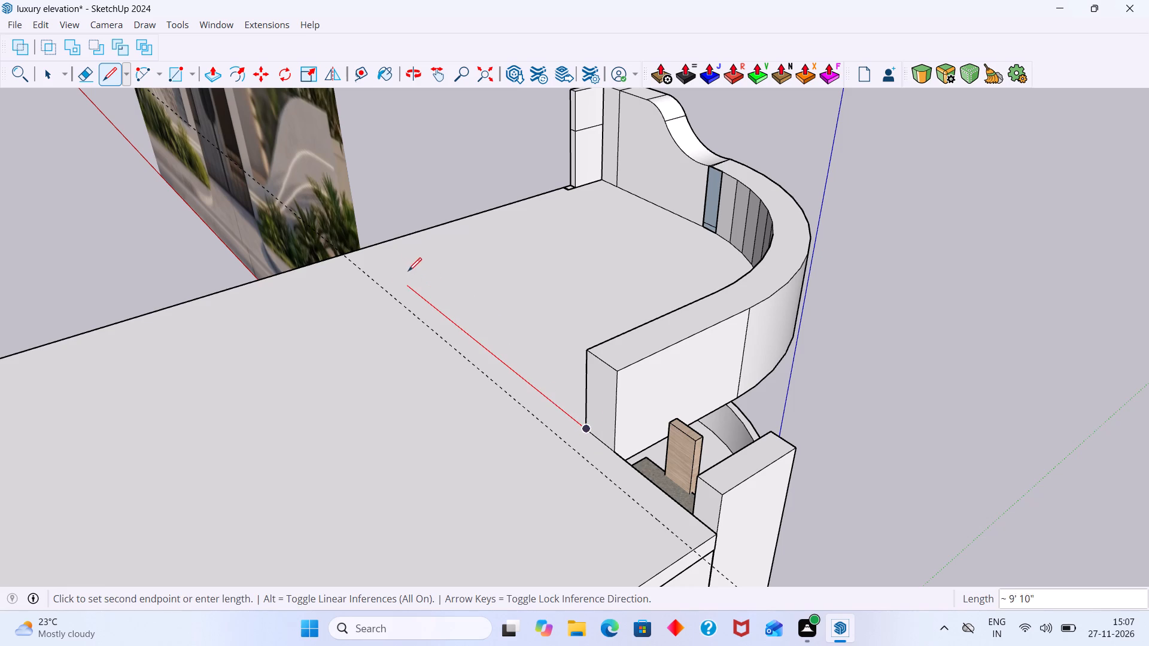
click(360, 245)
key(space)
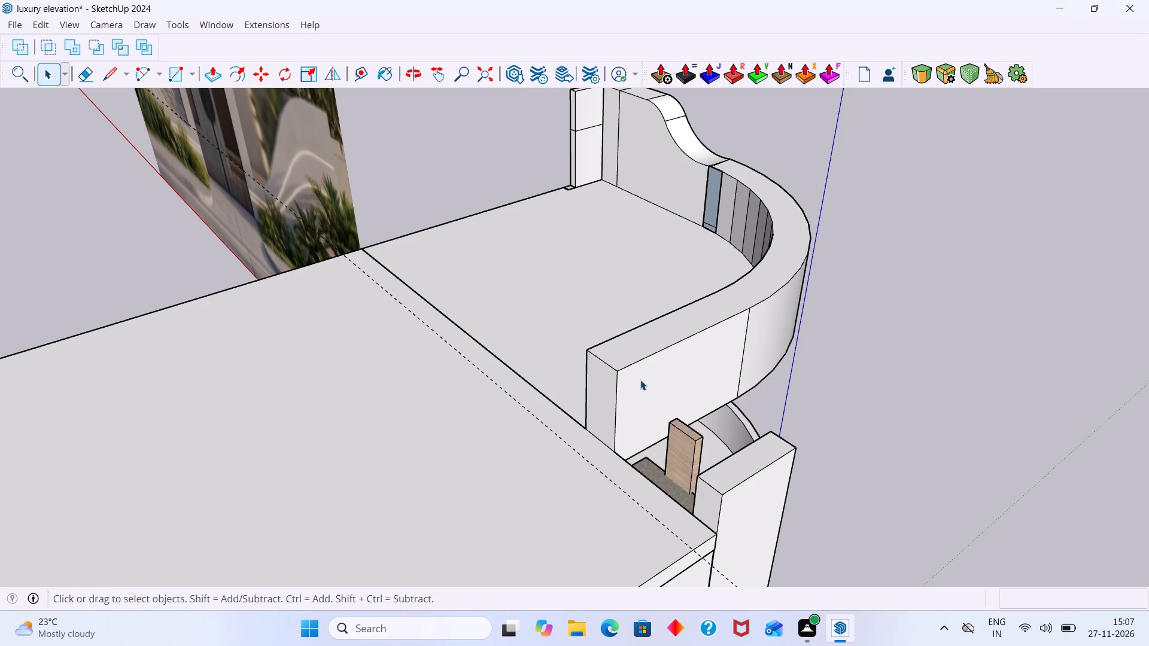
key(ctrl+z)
Inside the roof group, draw a line about 13' 5" from the curved overhang's base corner to the roof's opposite edge.
double_click(555, 389)
click(556, 396)
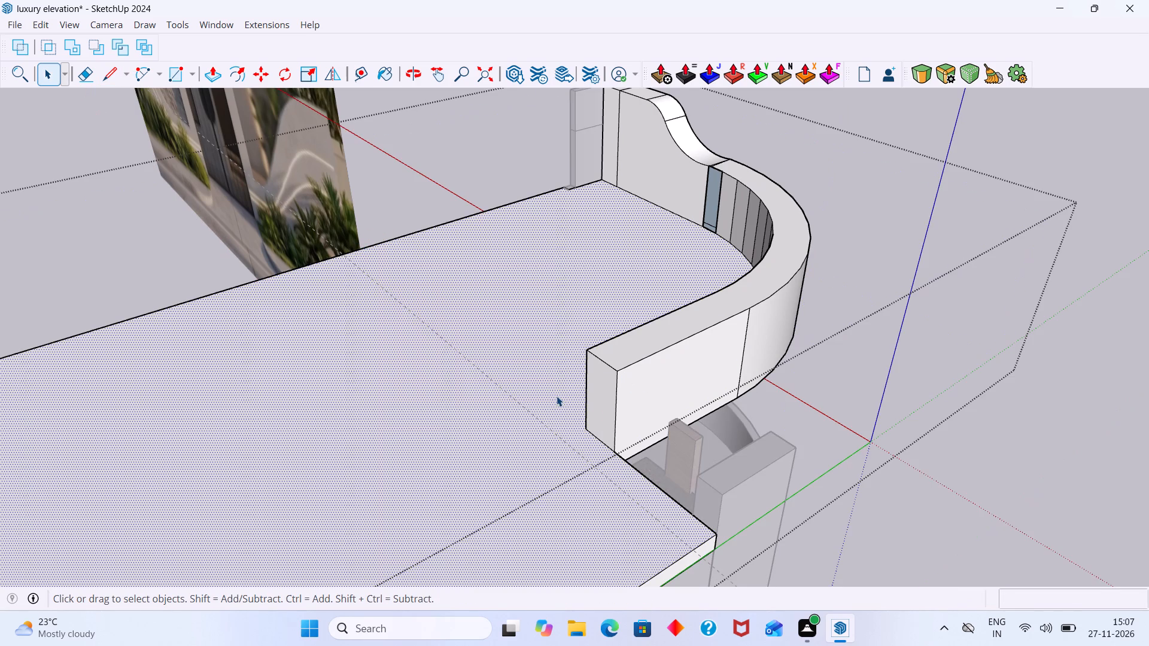
key(l)
click(589, 427)
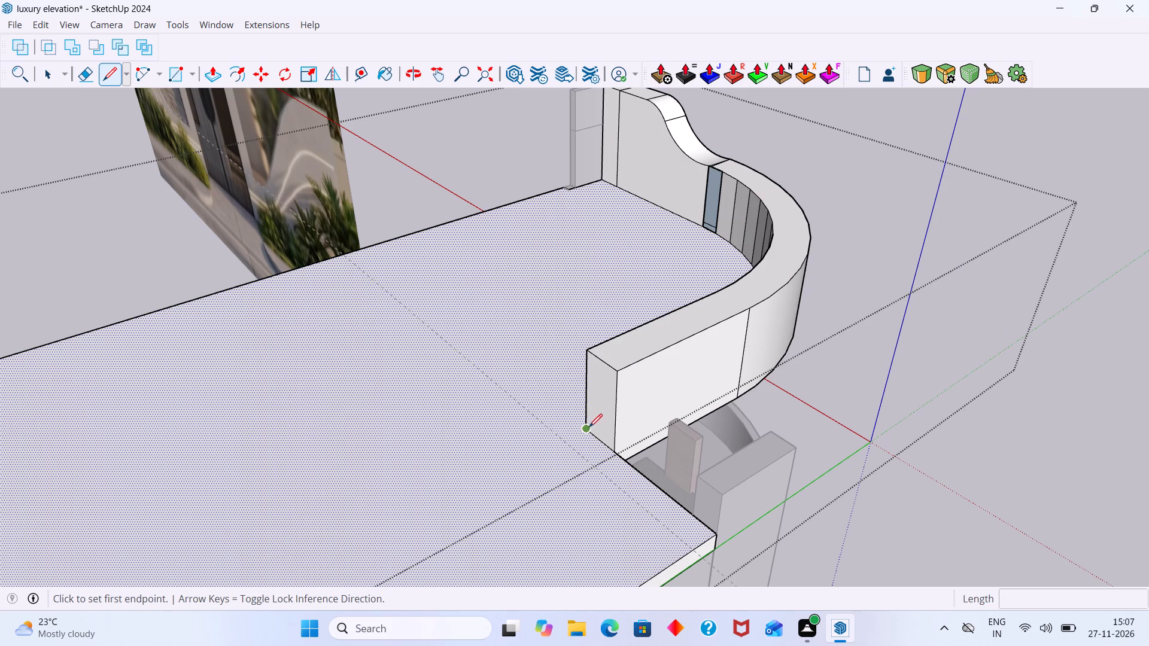
click(360, 246)
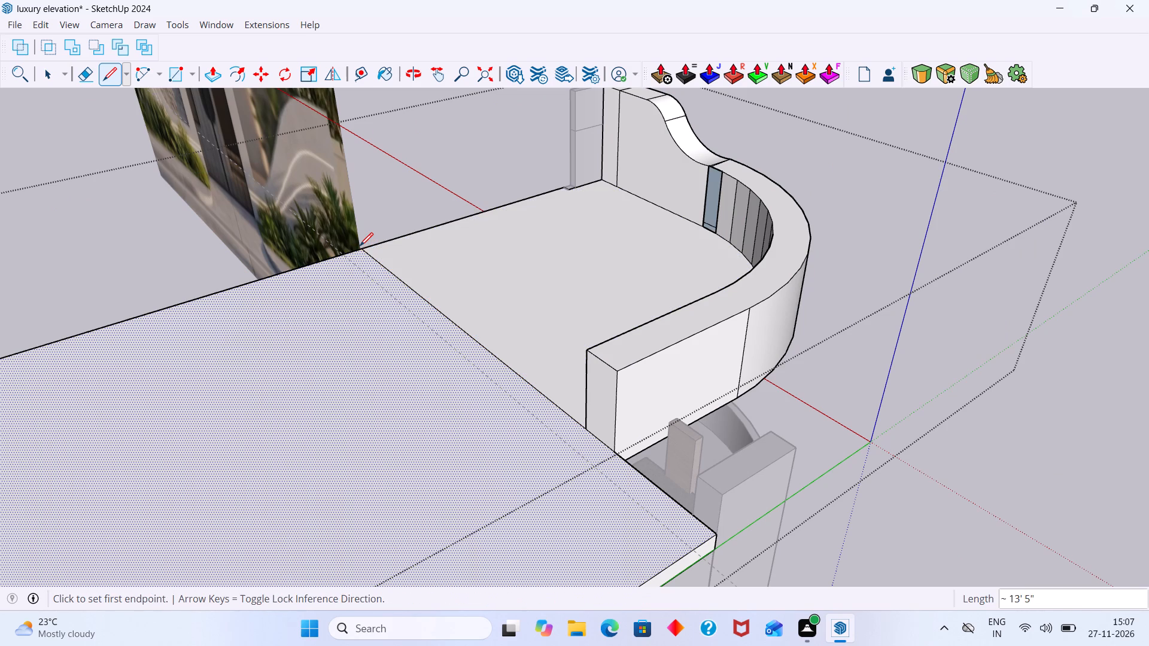
key(space)
click(966, 324)
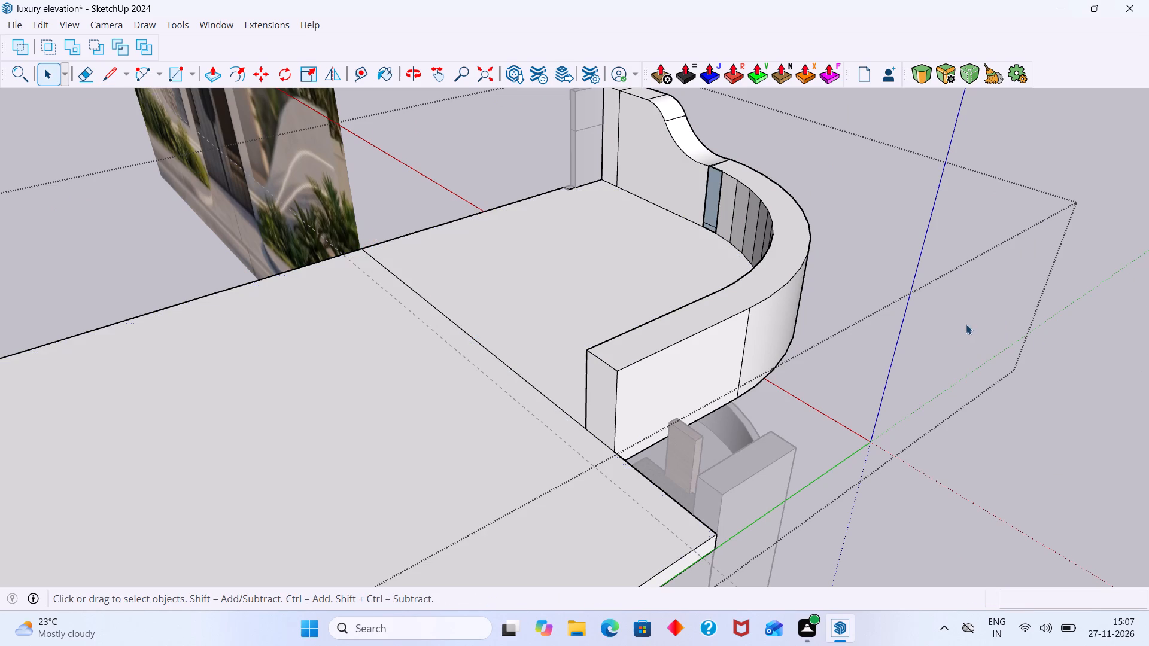
Draw a line about 18' 1" along the 9" guide across the full roof, marking off a narrow strip.
key(l)
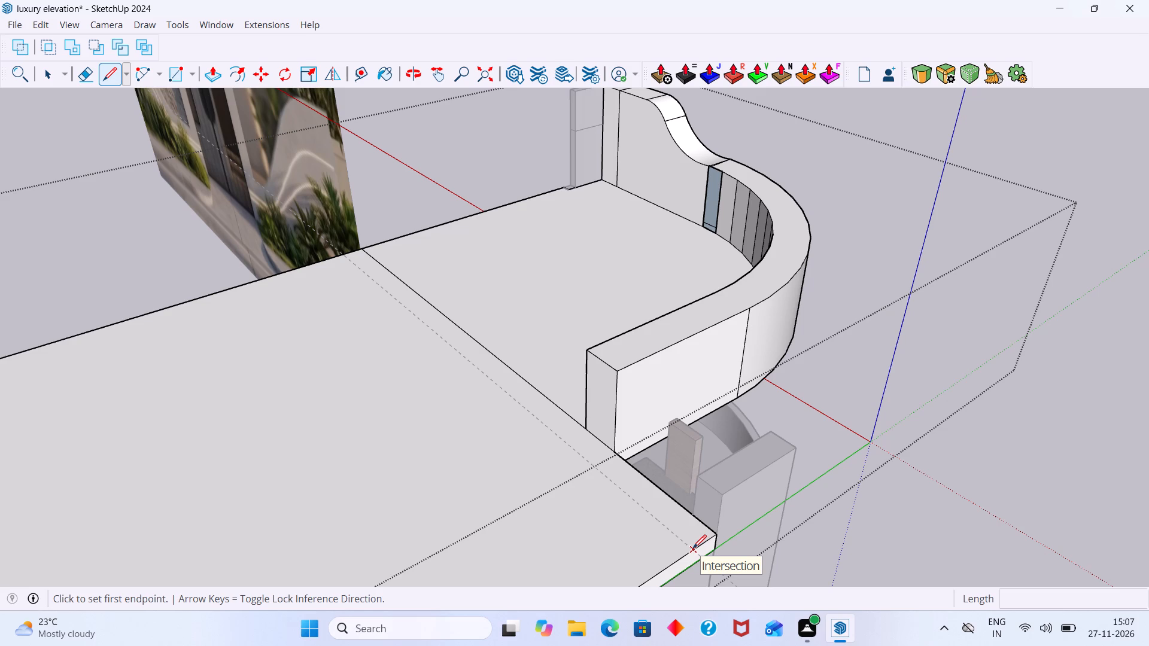
click(694, 552)
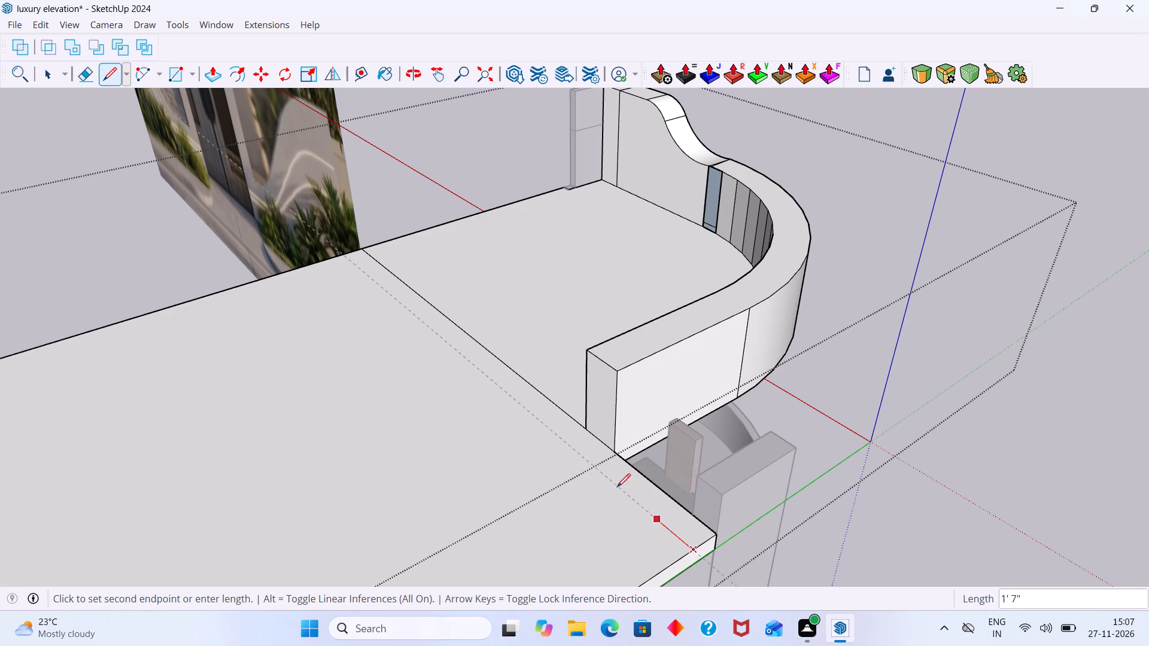
click(341, 254)
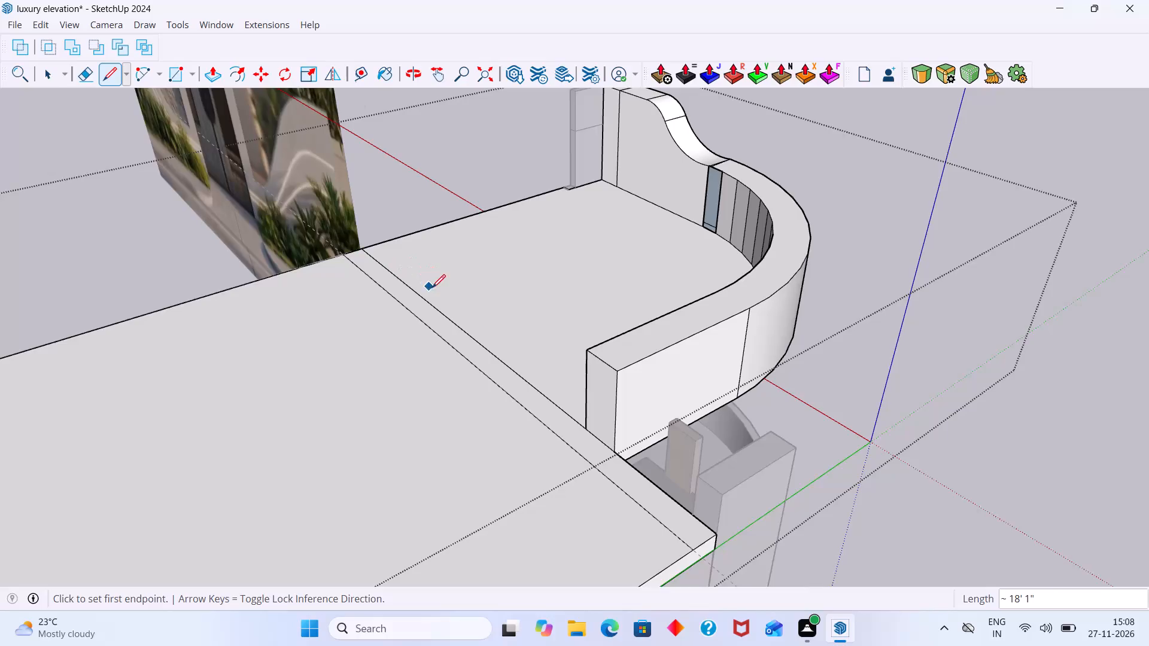
key(space)
scroll(623, 413, down, 11)
click(922, 382)
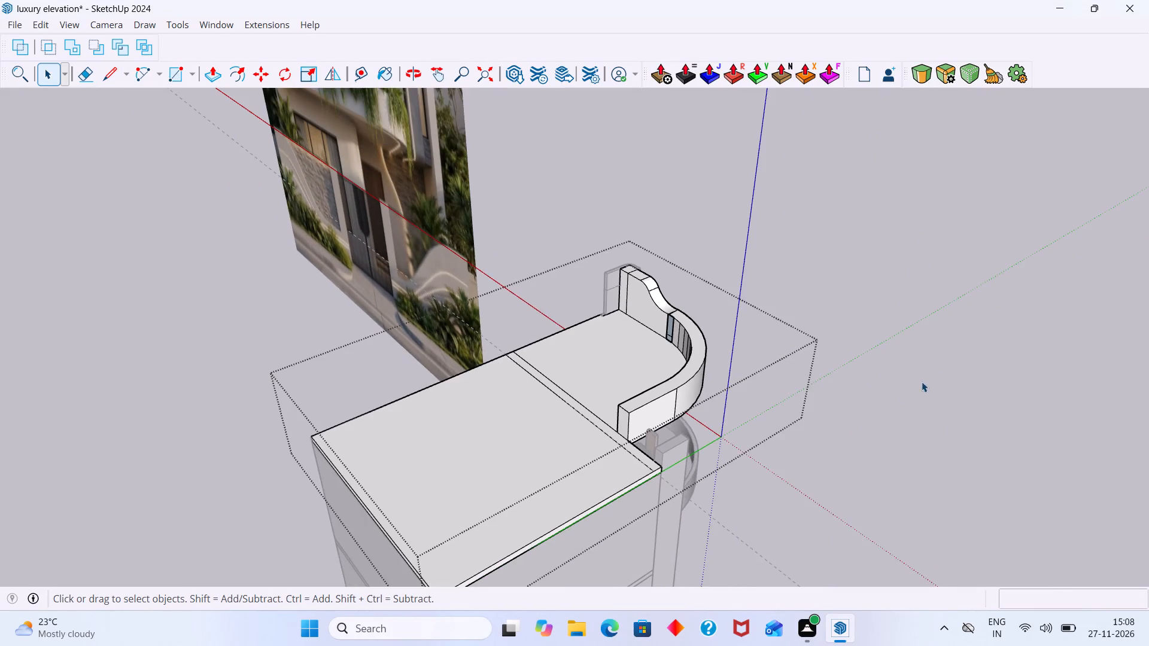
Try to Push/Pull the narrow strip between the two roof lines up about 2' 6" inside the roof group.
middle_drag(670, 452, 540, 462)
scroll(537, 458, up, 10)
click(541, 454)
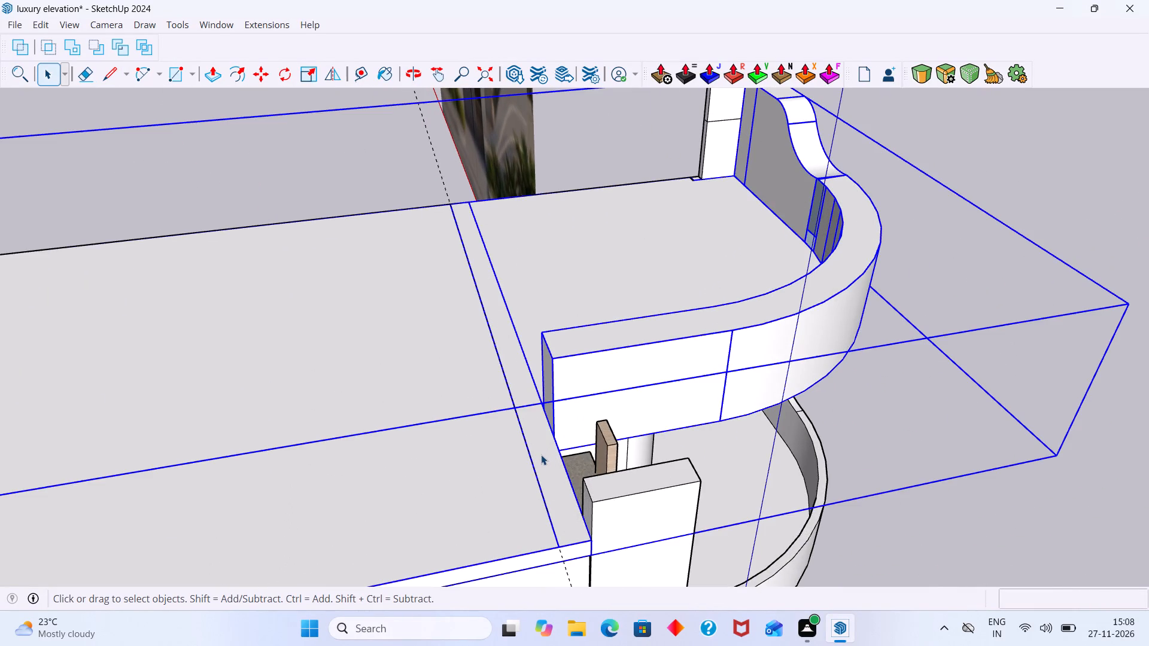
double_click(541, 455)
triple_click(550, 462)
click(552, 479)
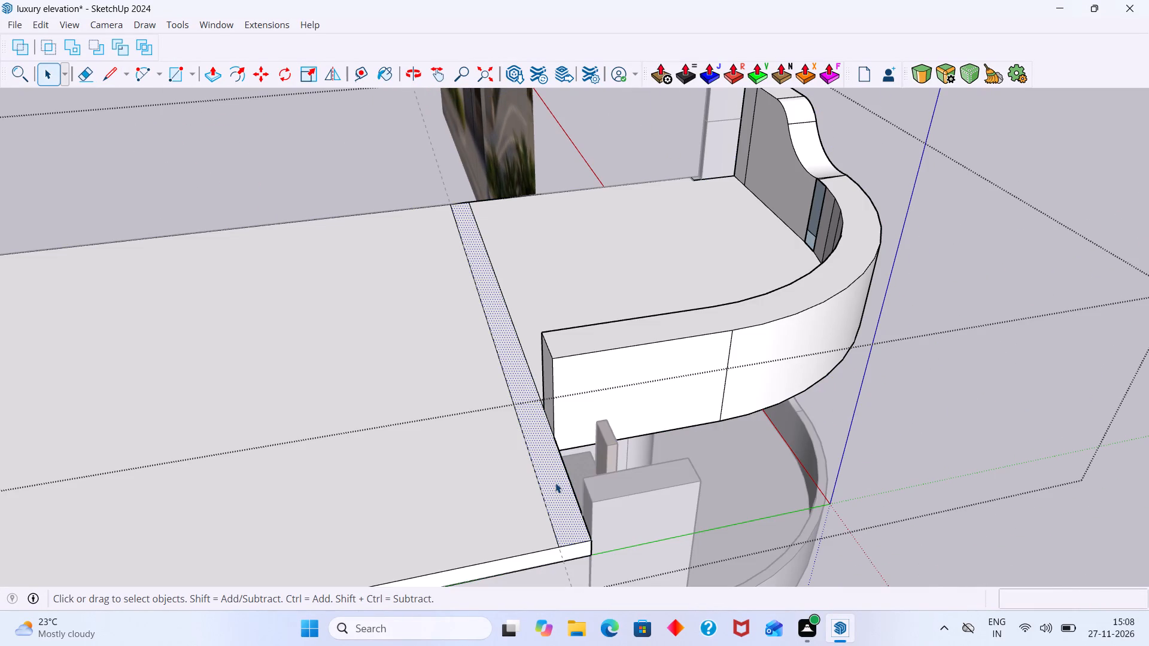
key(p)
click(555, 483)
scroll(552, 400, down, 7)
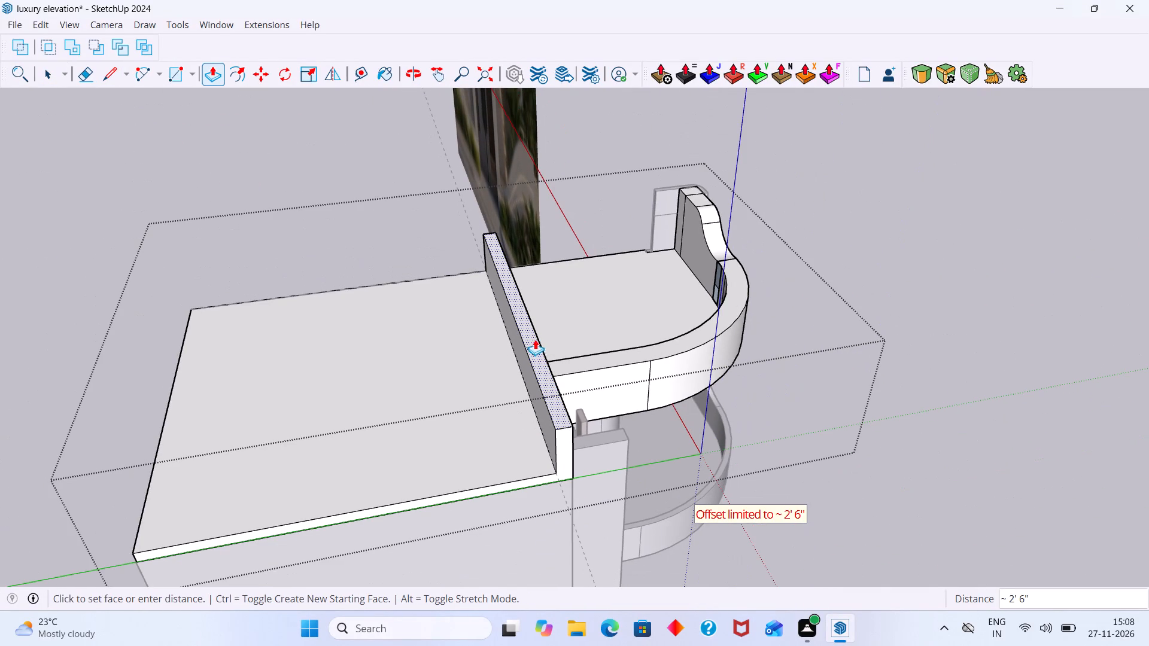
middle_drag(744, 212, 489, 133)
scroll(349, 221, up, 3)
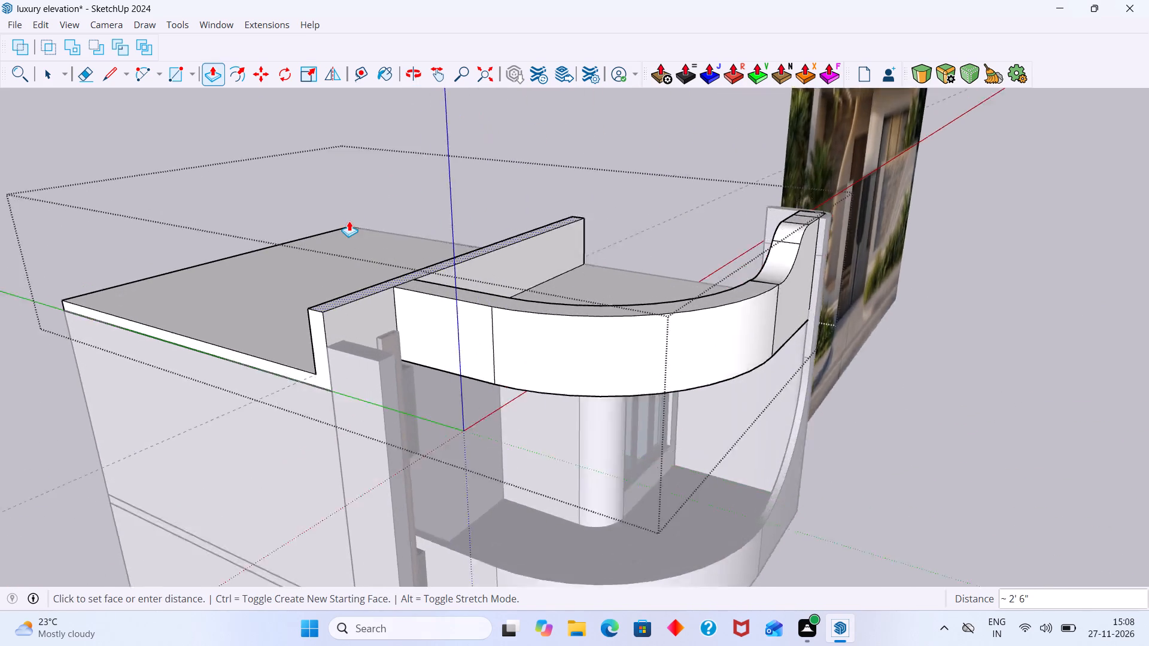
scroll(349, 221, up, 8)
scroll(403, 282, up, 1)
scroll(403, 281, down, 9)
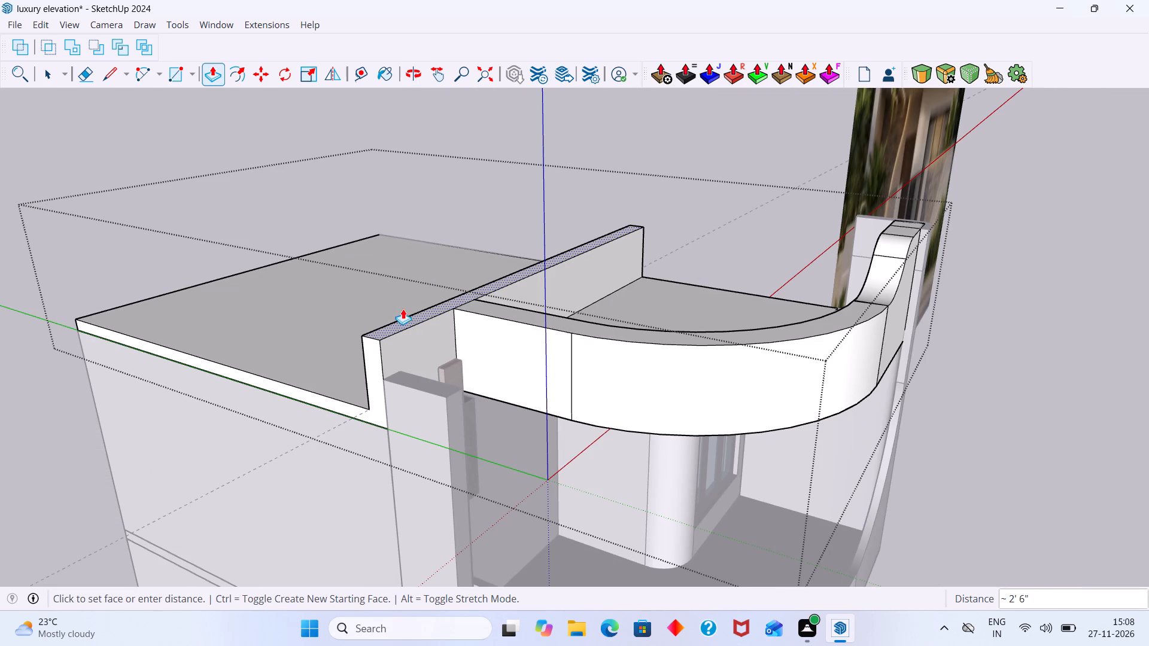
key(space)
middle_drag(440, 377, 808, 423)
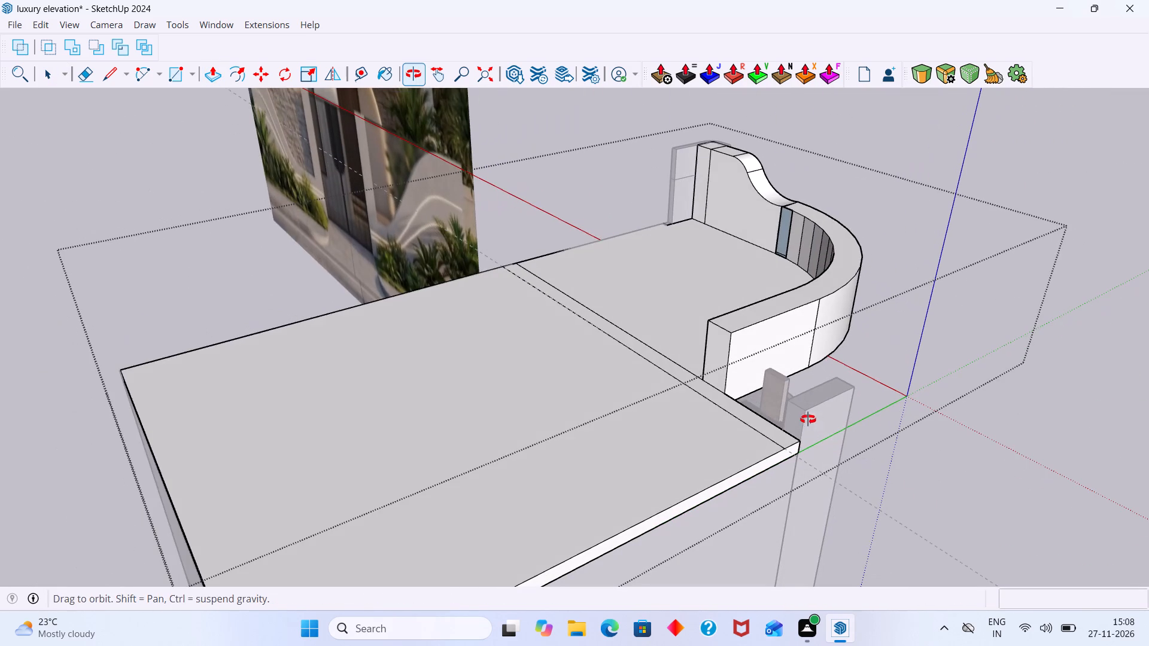
Use Joint Push Pull to raise the narrow roof strip behind the curved overhang about 7' 8" into a wall.
click(714, 75)
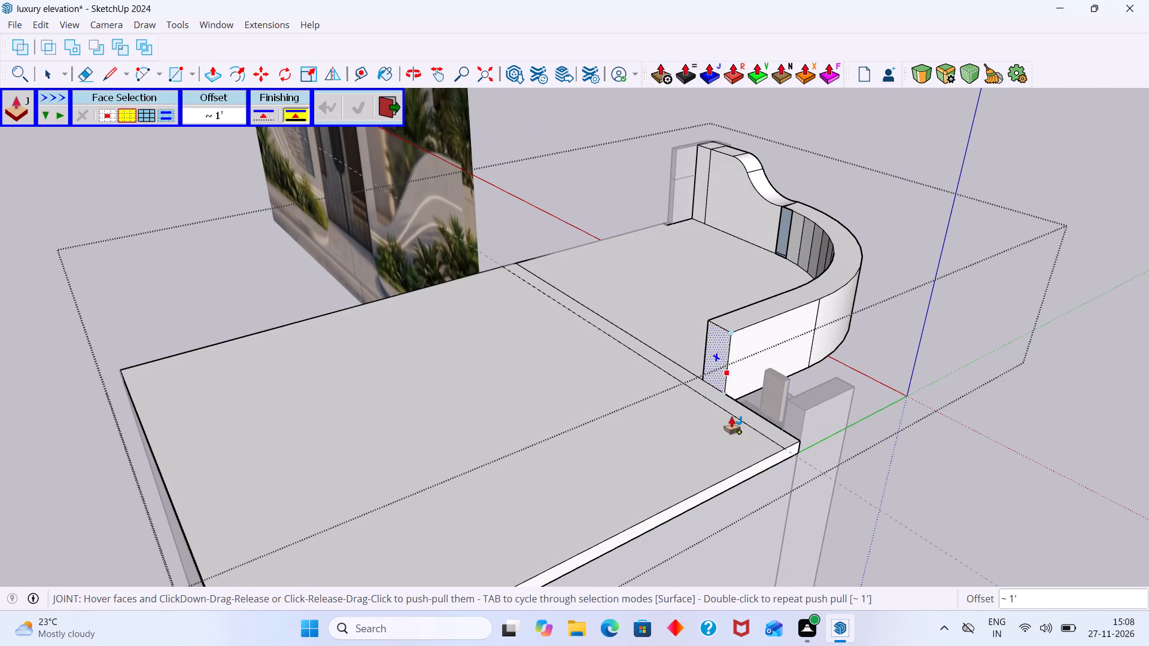
scroll(731, 418, up, 6)
click(750, 412)
scroll(697, 261, down, 14)
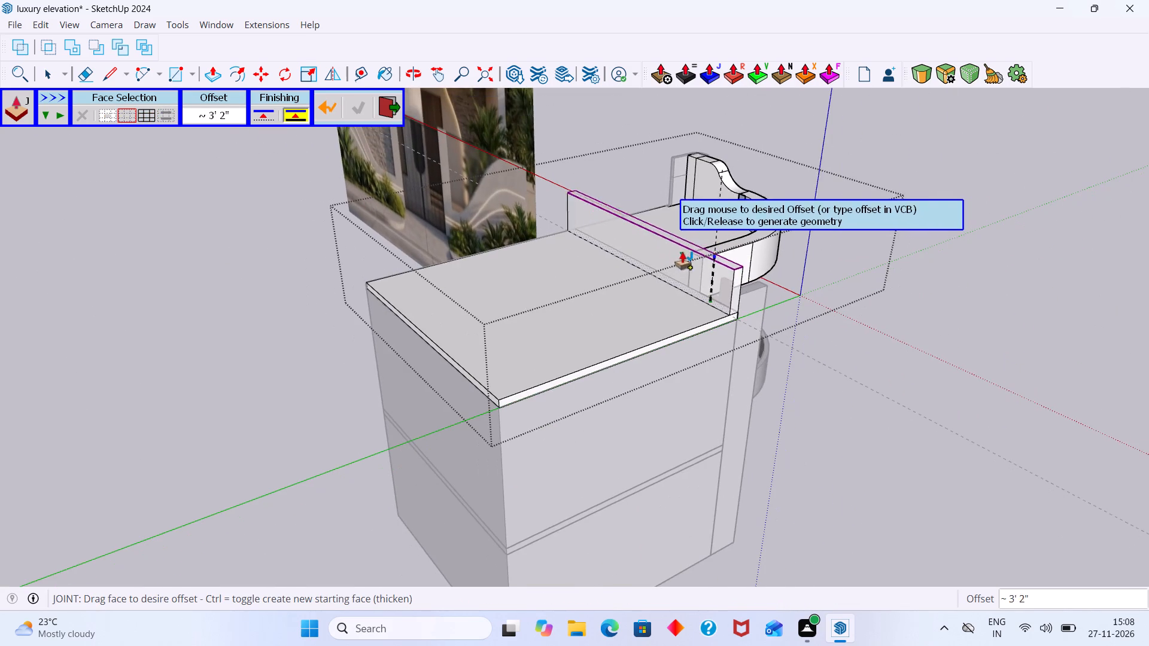
click(649, 182)
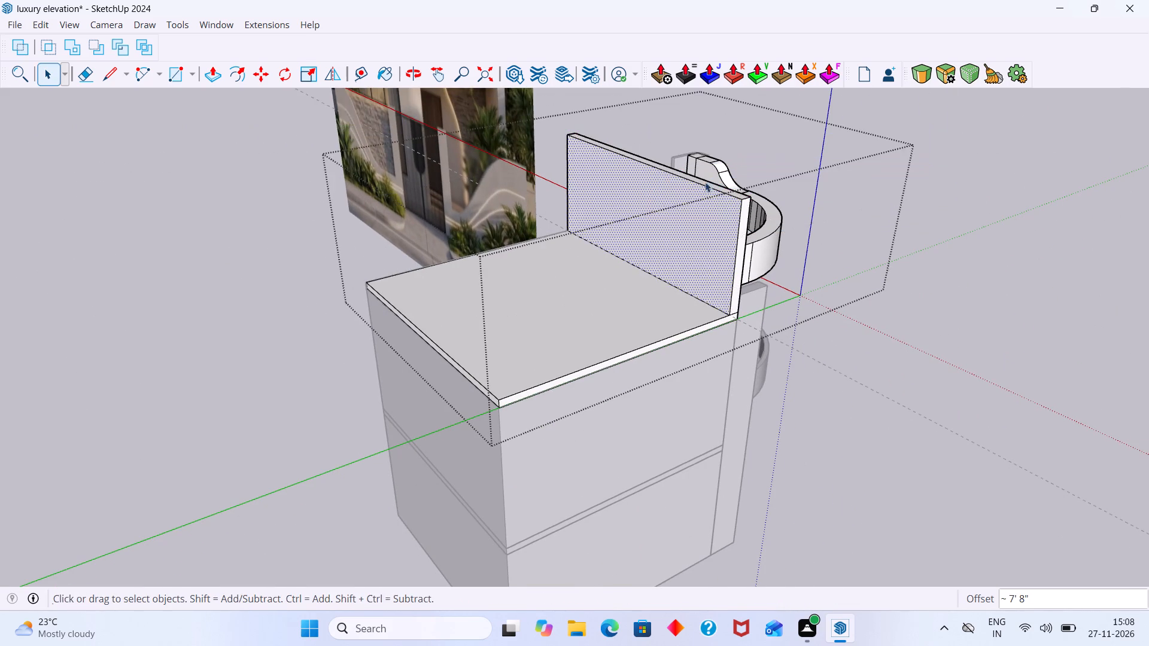
Compare the raised roof wall with the top storey of the facade in the reference image, leaving the roof group.
scroll(751, 212, down, 3)
middle_drag(776, 278, 417, 270)
middle_drag(533, 278, 431, 297)
scroll(502, 297, down, 13)
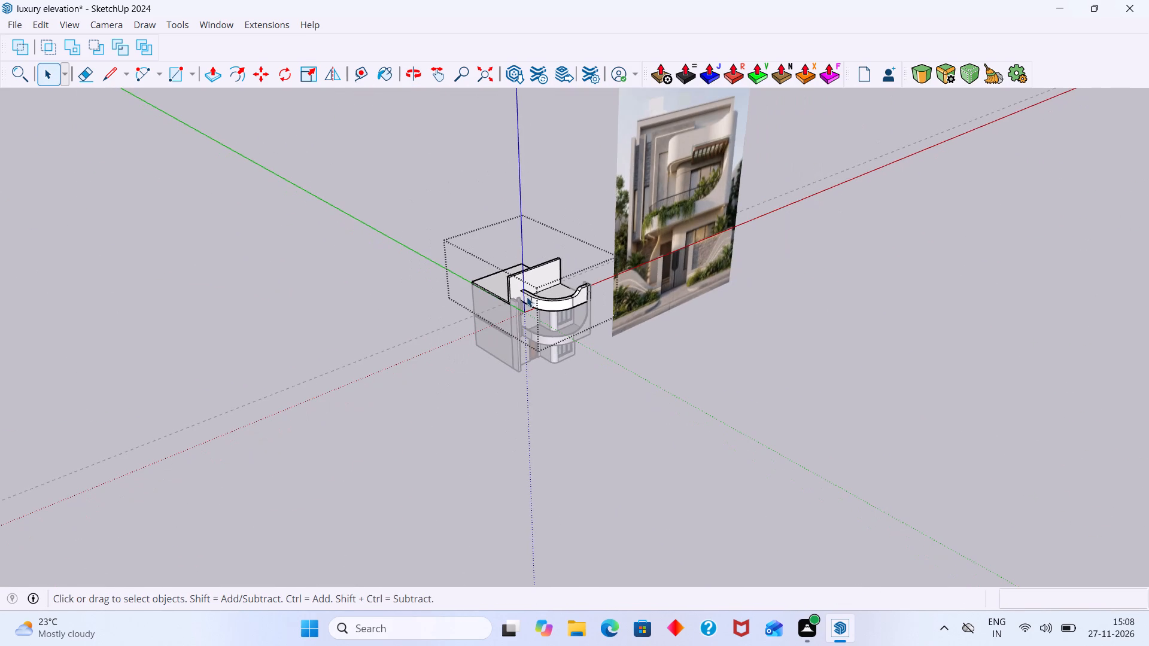
scroll(679, 155, up, 5)
middle_drag(581, 211, 536, 116)
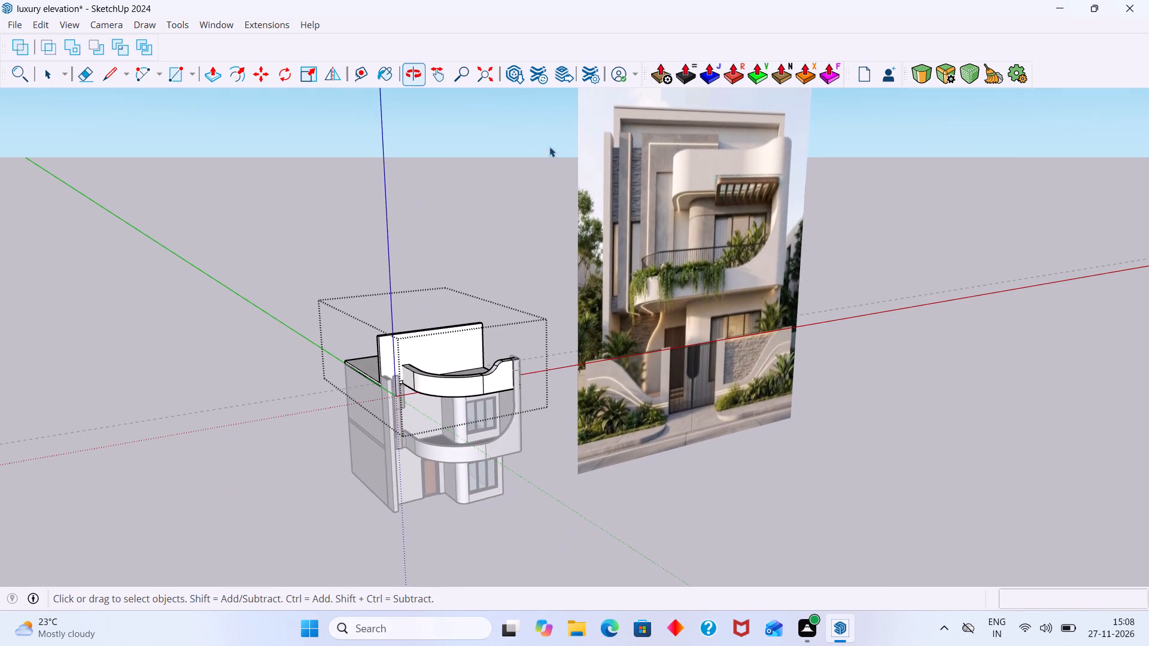
scroll(431, 309, up, 3)
scroll(431, 309, down, 1)
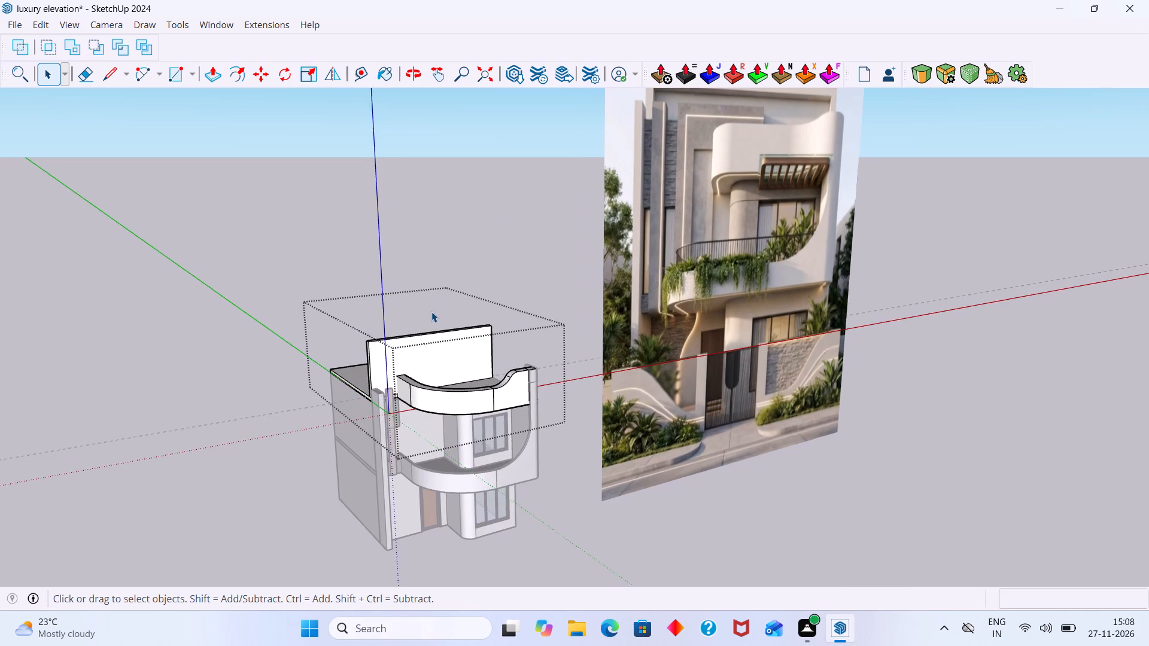
scroll(431, 312, down, 1)
scroll(377, 386, up, 1)
scroll(388, 376, down, 3)
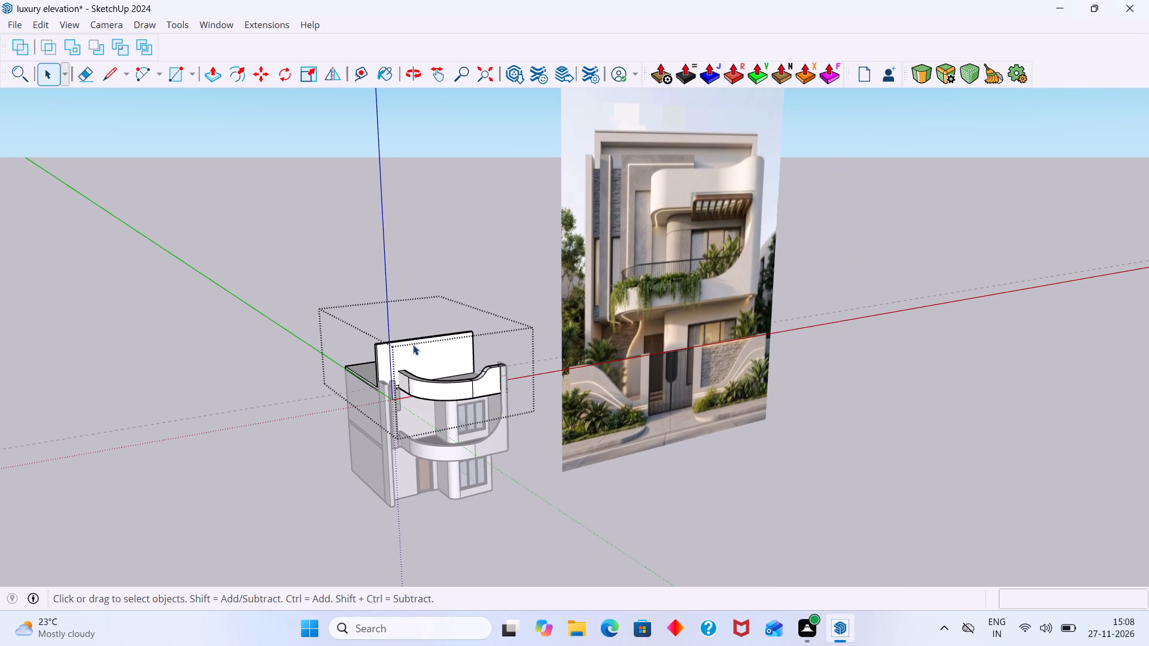
scroll(402, 363, up, 1)
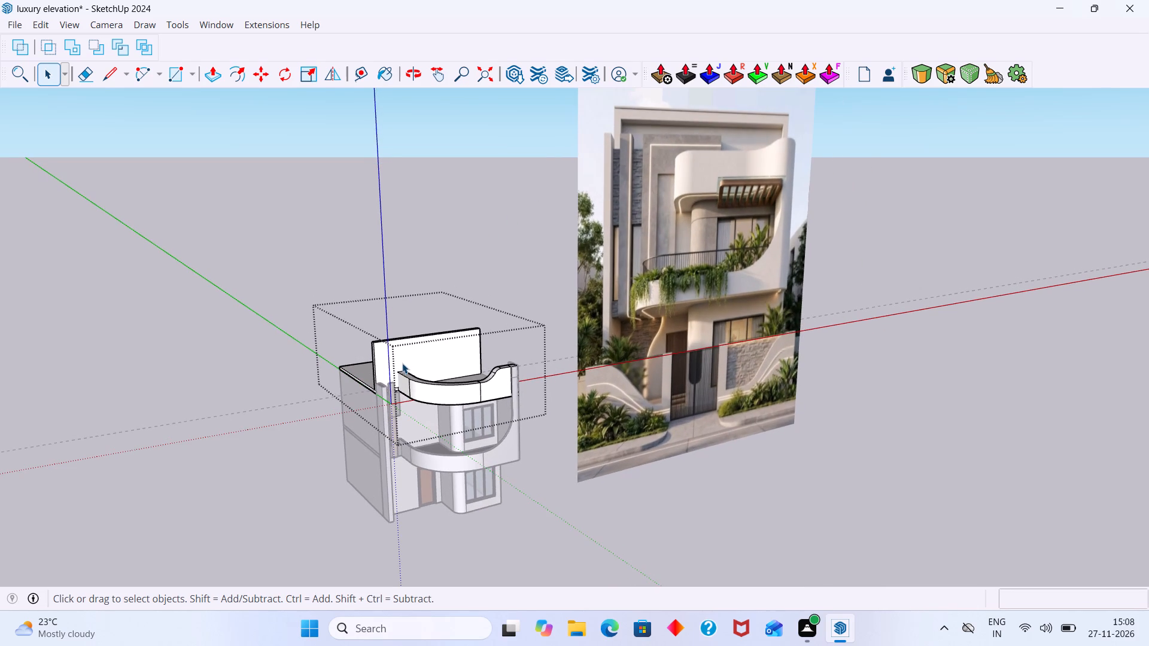
scroll(371, 350, up, 1)
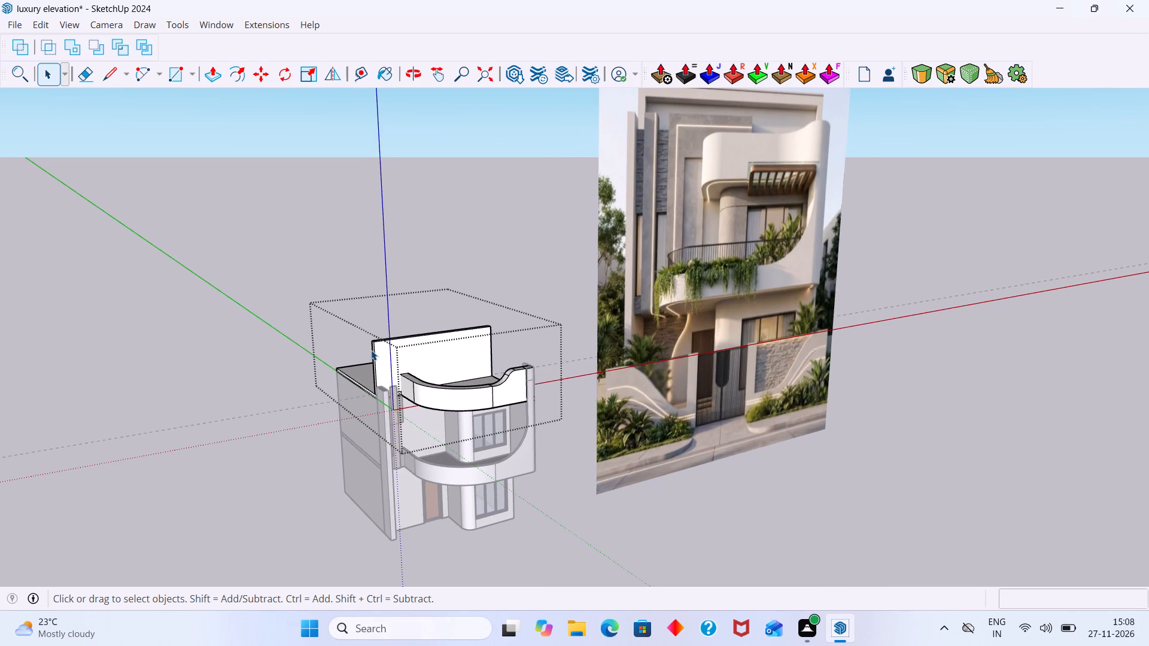
scroll(357, 345, down, 1)
middle_drag(383, 343, 294, 324)
click(224, 369)
scroll(443, 308, up, 4)
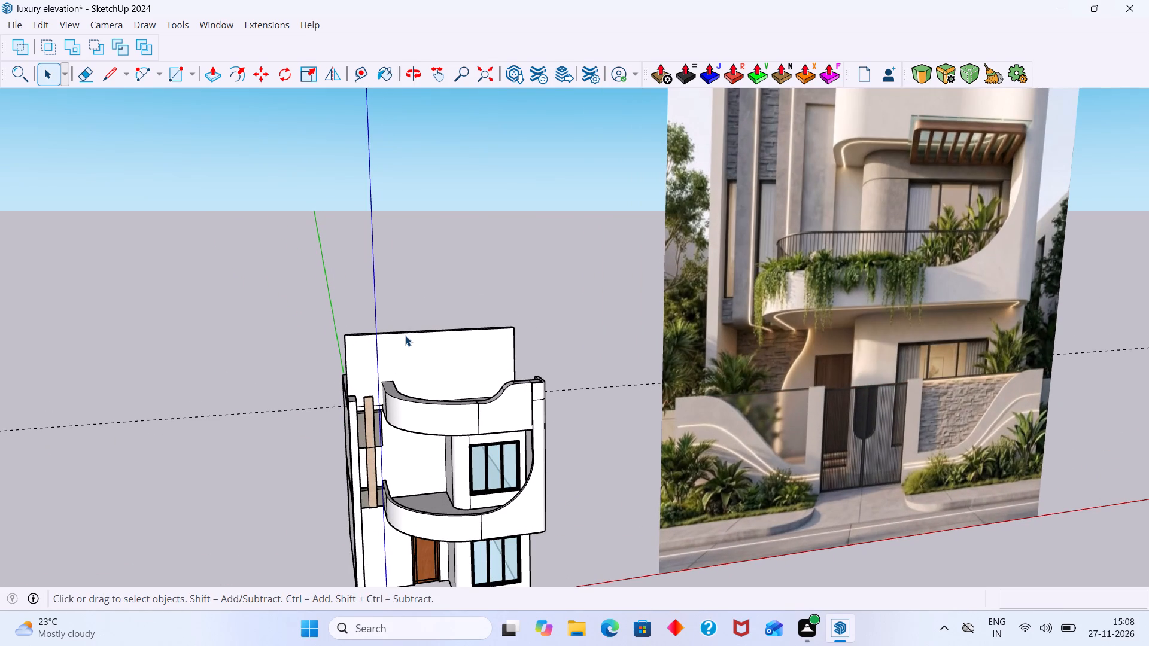
scroll(376, 352, up, 15)
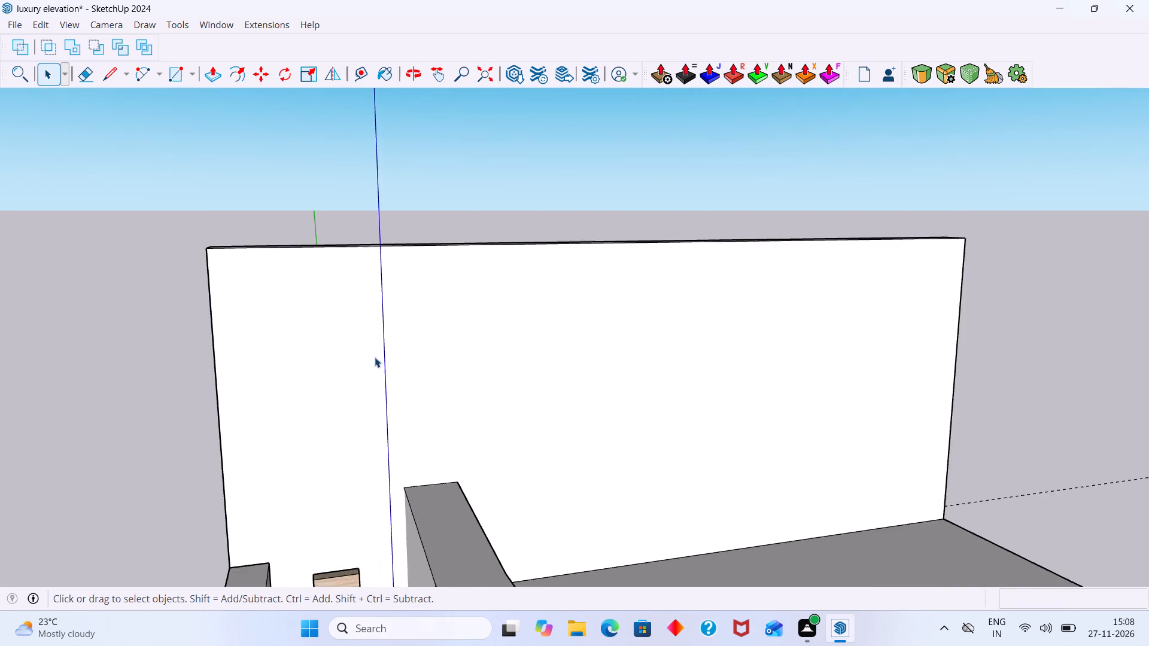
scroll(375, 357, up, 2)
scroll(374, 357, down, 13)
scroll(383, 368, up, 5)
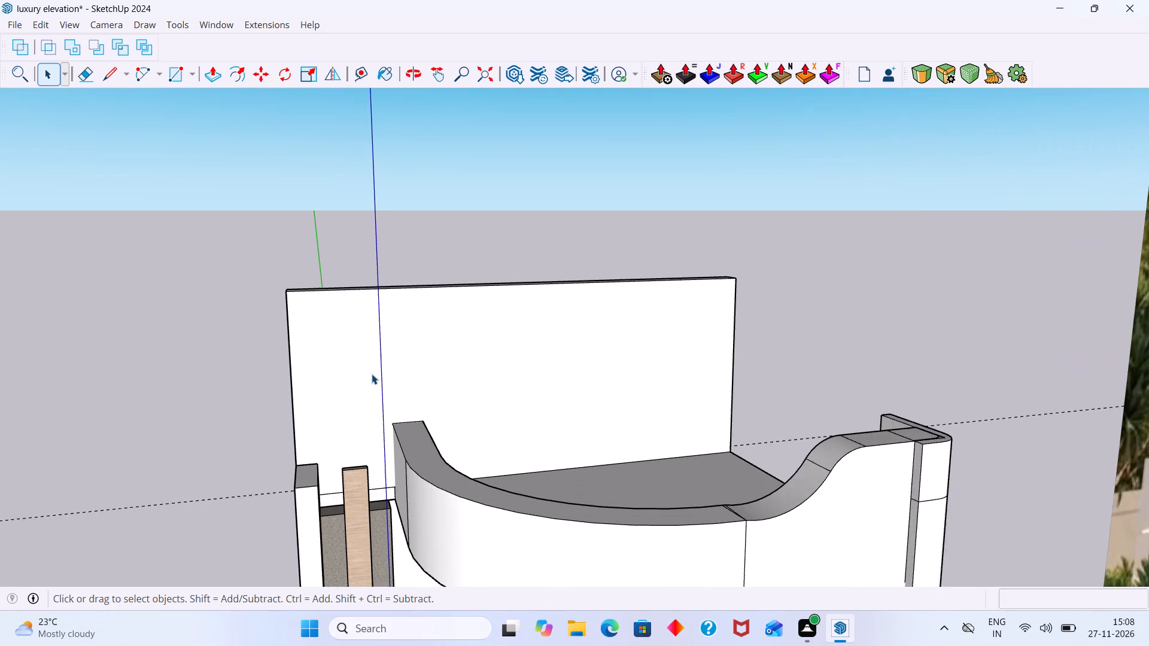
scroll(363, 375, down, 4)
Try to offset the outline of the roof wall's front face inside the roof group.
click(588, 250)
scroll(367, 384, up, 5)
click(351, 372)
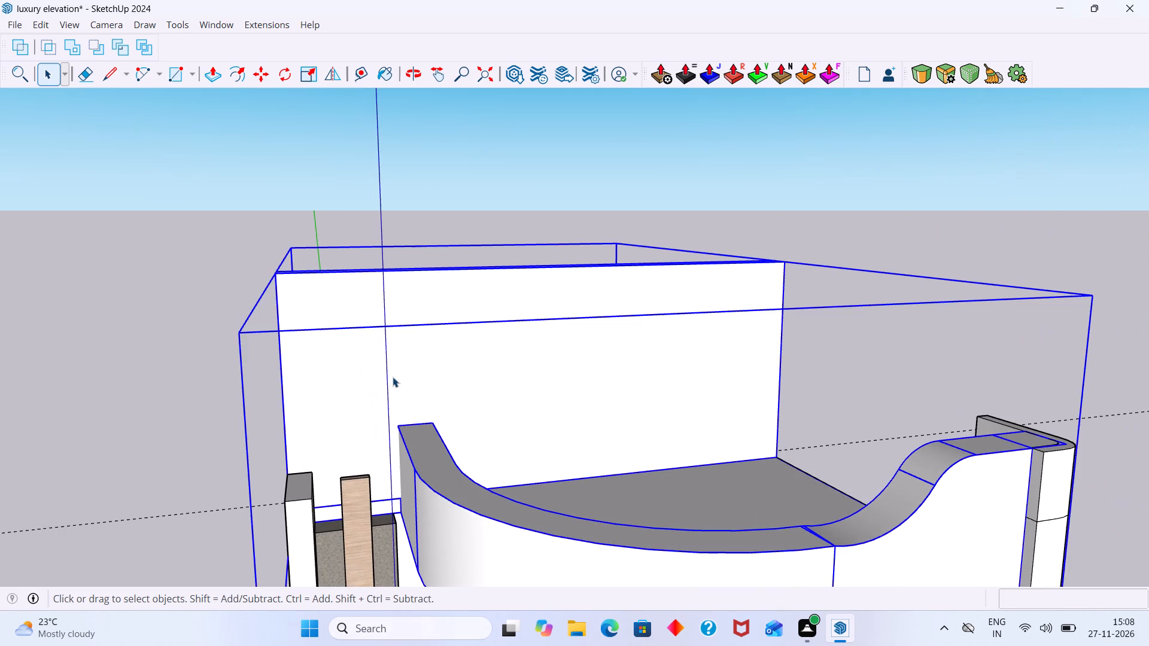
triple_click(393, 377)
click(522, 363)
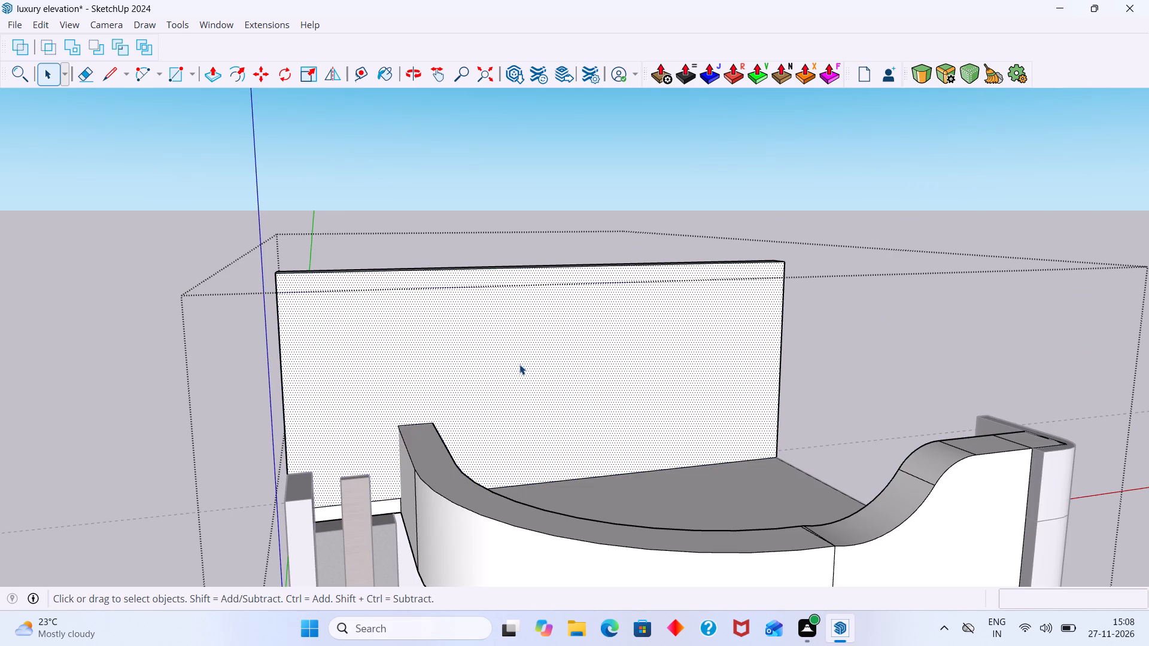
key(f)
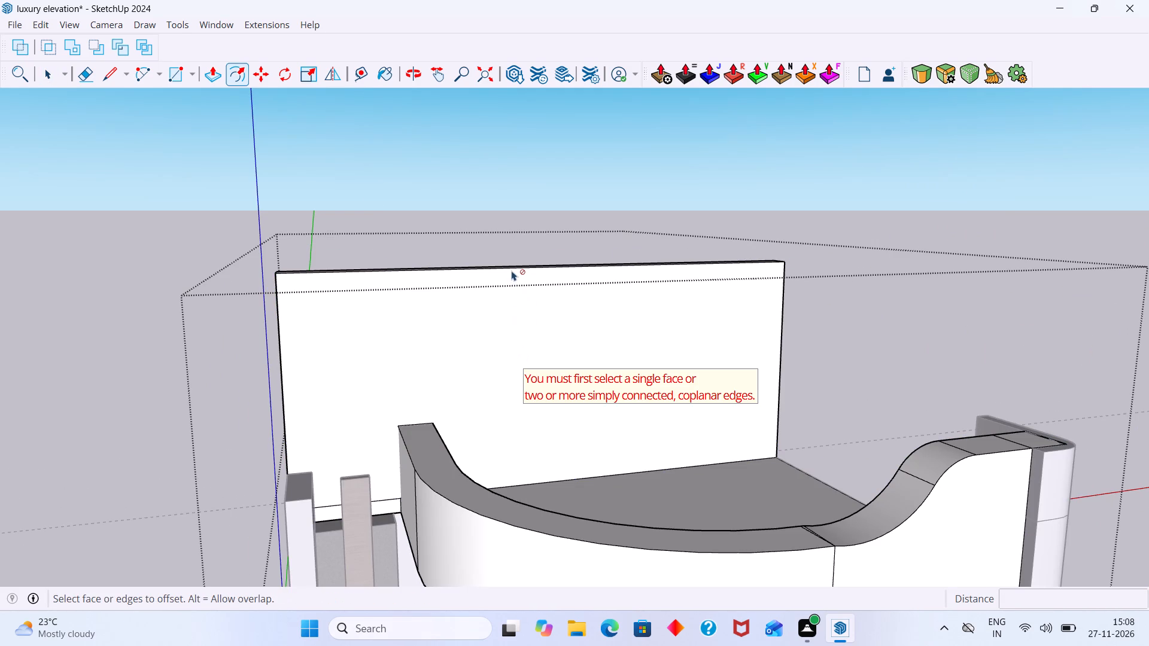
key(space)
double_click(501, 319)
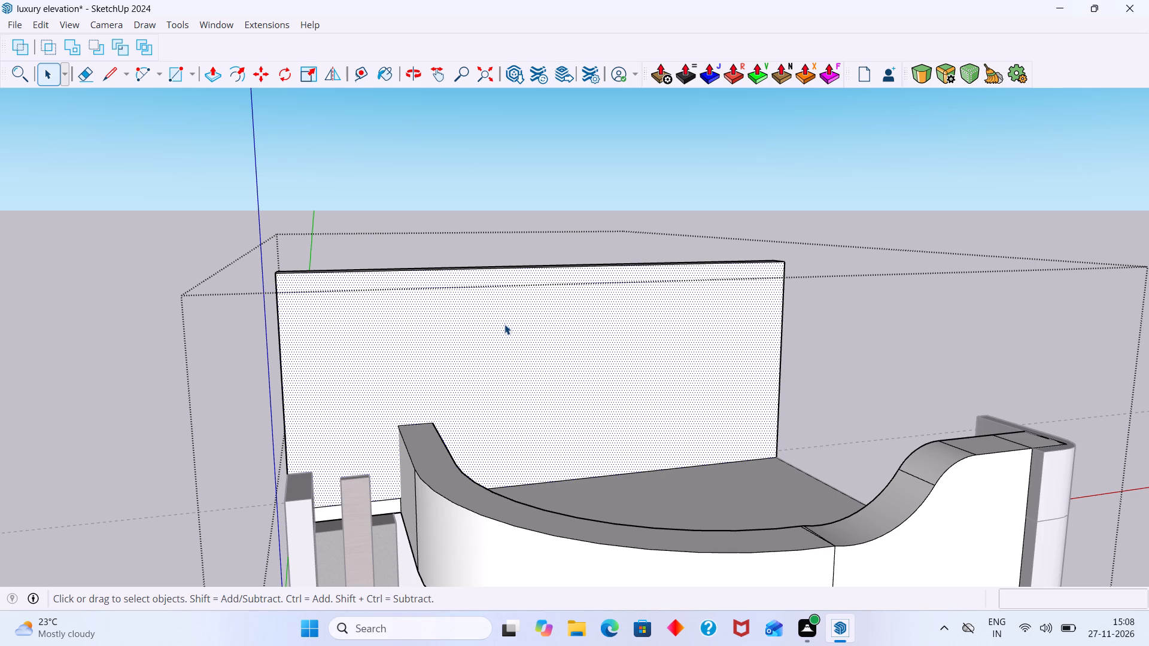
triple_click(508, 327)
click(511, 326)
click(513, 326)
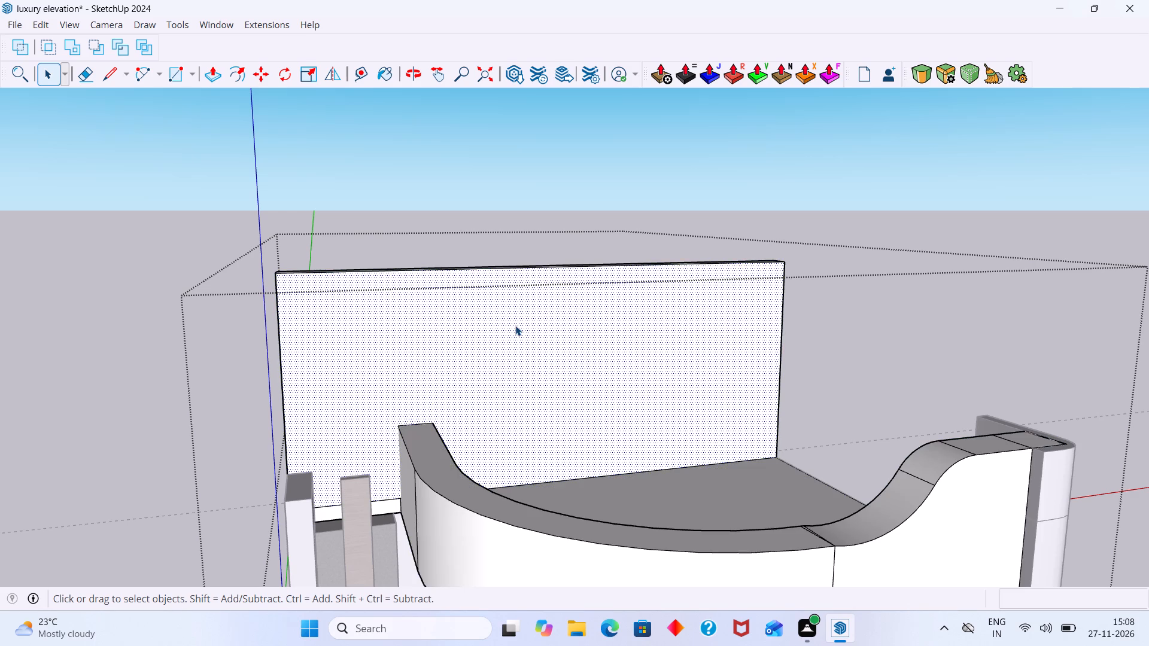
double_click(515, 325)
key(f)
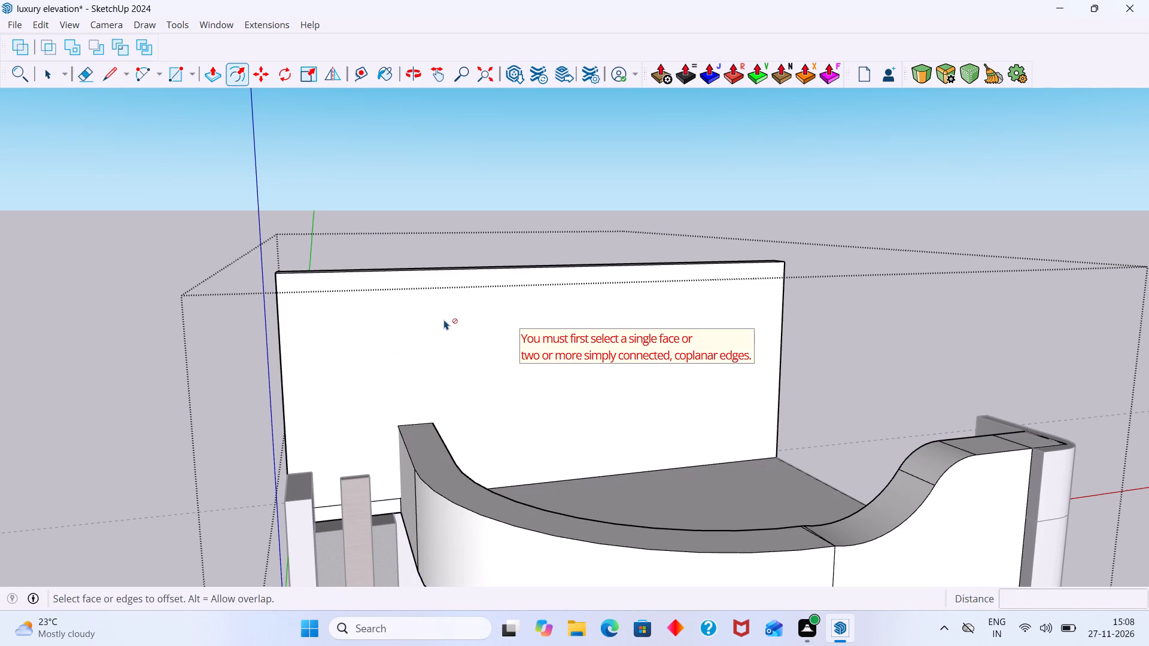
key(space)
Inside the roof group, place a vertical guide 9" along the red axis from the left side of the wall's front face.
scroll(470, 325, down, 5)
click(791, 177)
scroll(500, 339, up, 3)
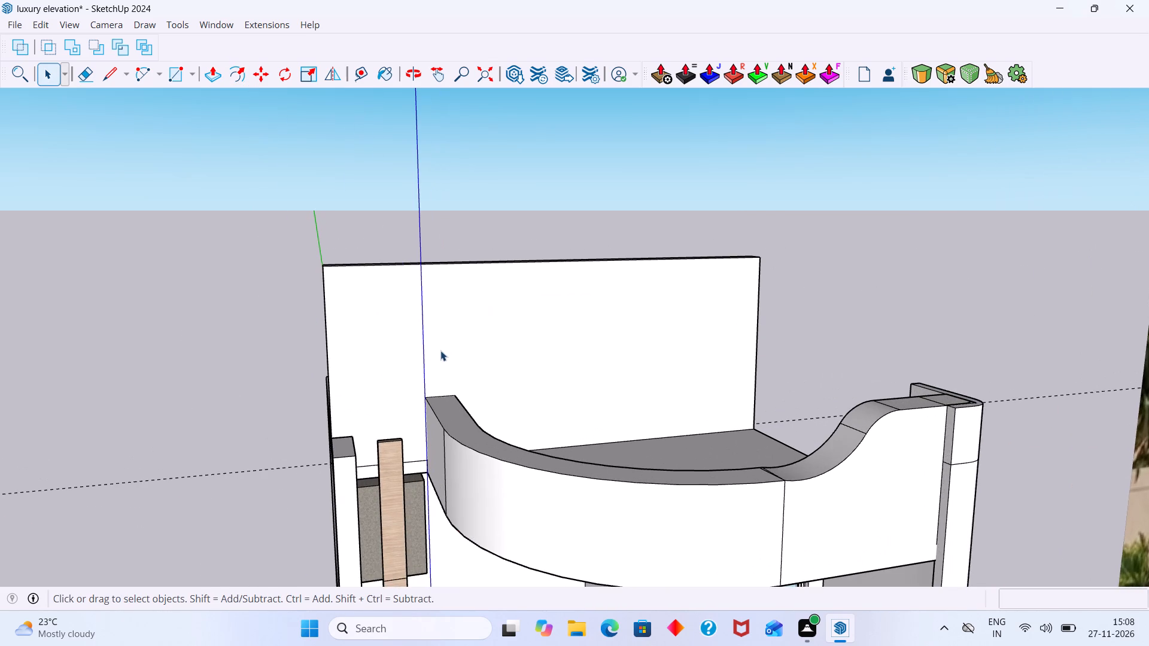
click(442, 349)
click(447, 348)
click(451, 345)
click(464, 341)
triple_click(469, 339)
click(514, 351)
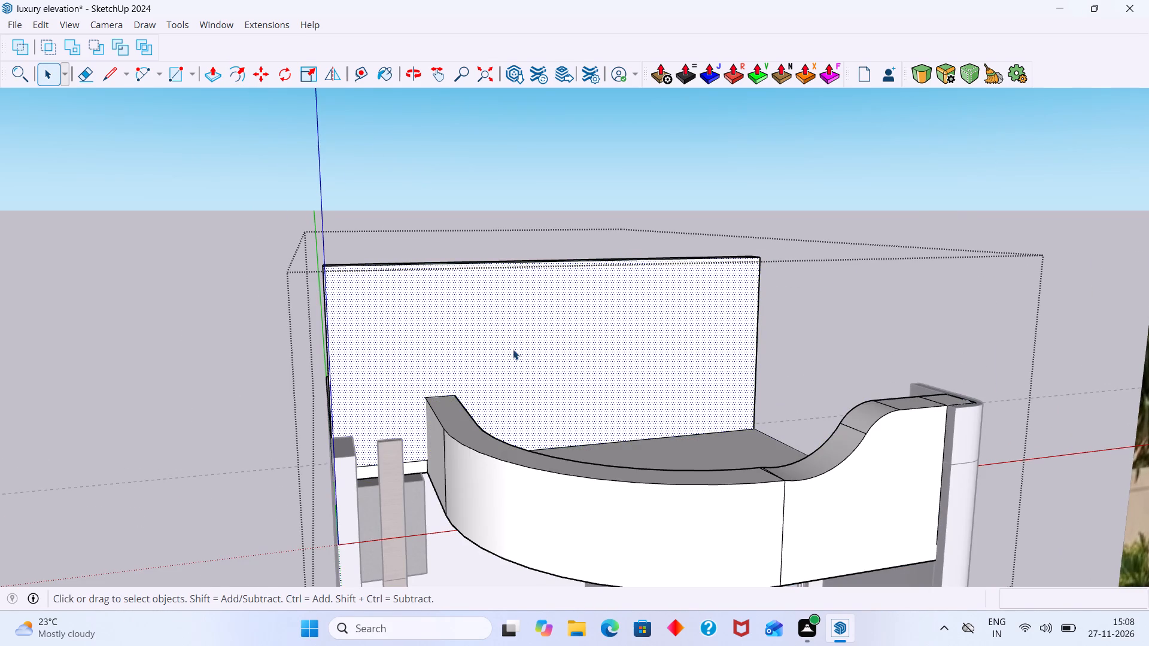
key(t)
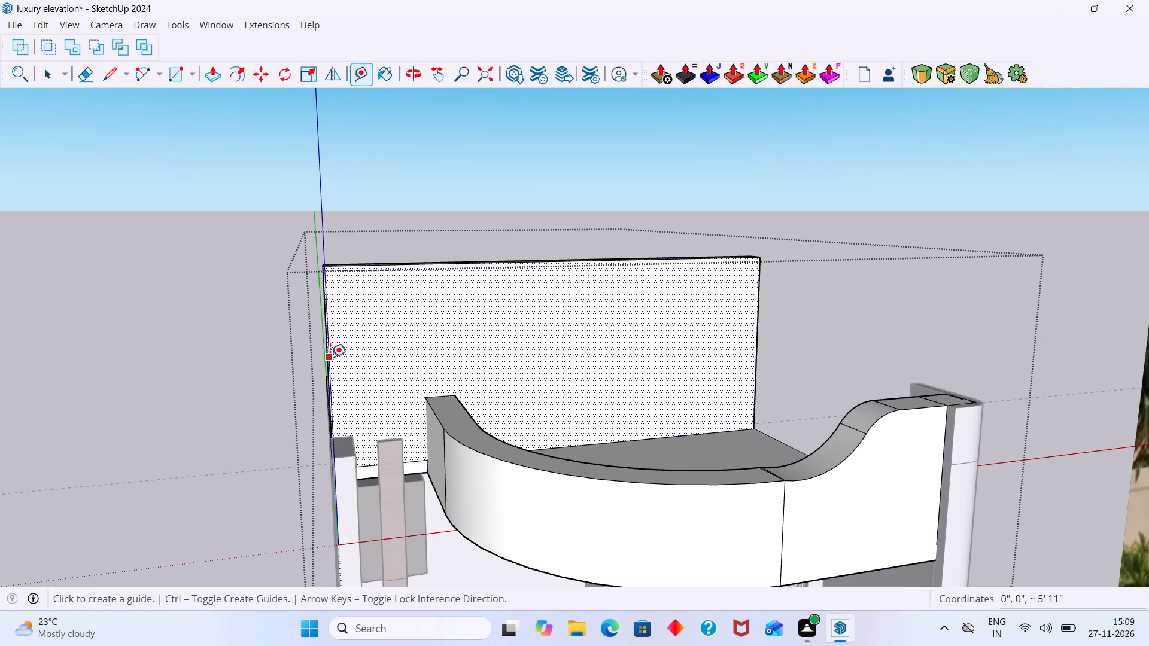
click(330, 357)
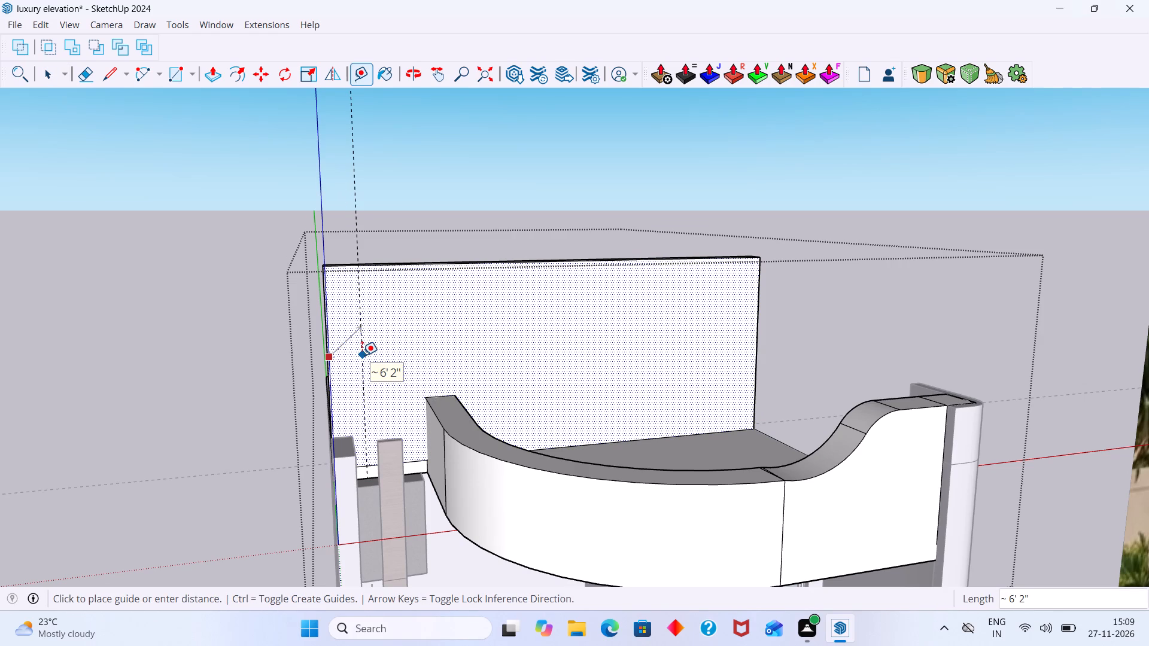
scroll(364, 337, up, 5)
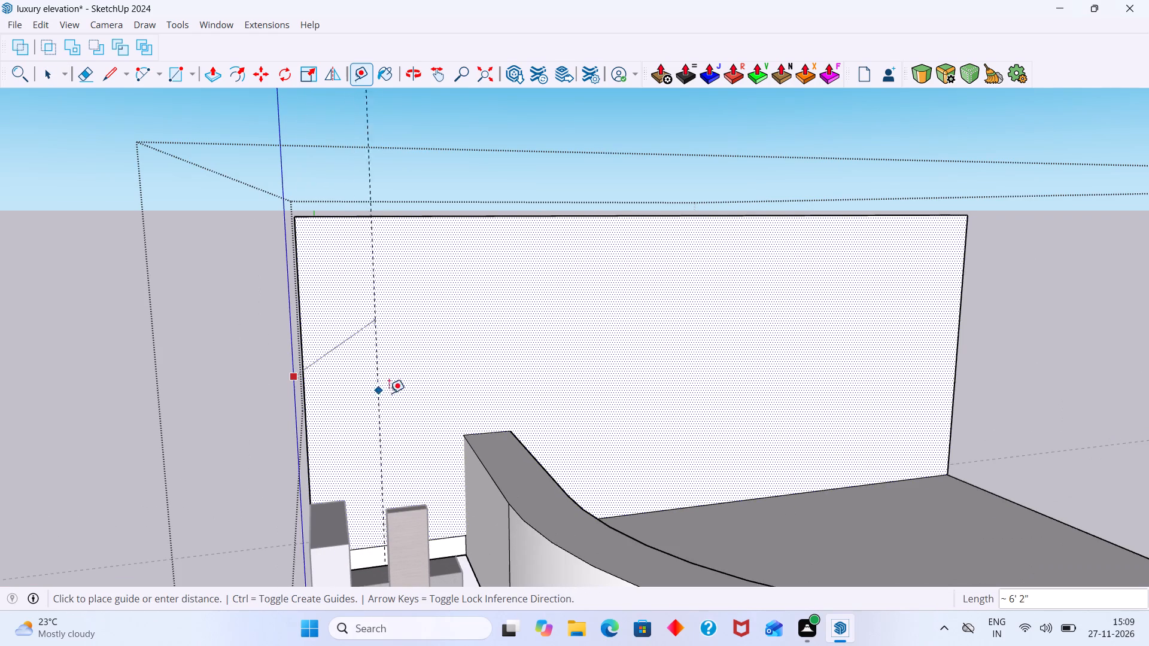
key(Right)
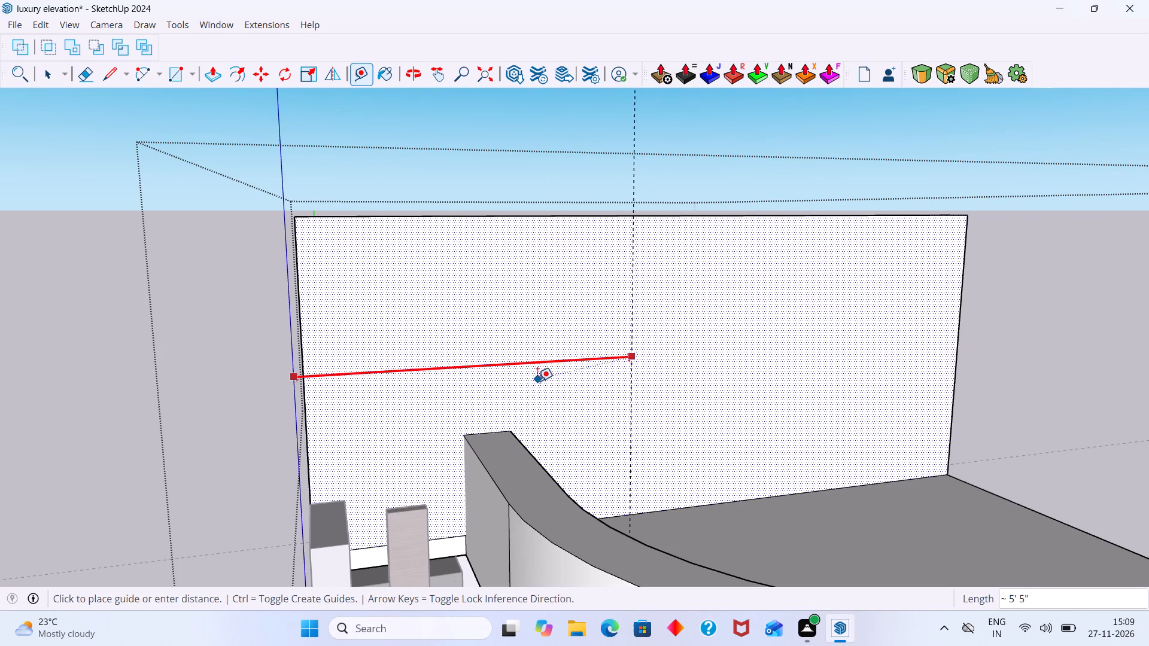
text(9")
key(Return)
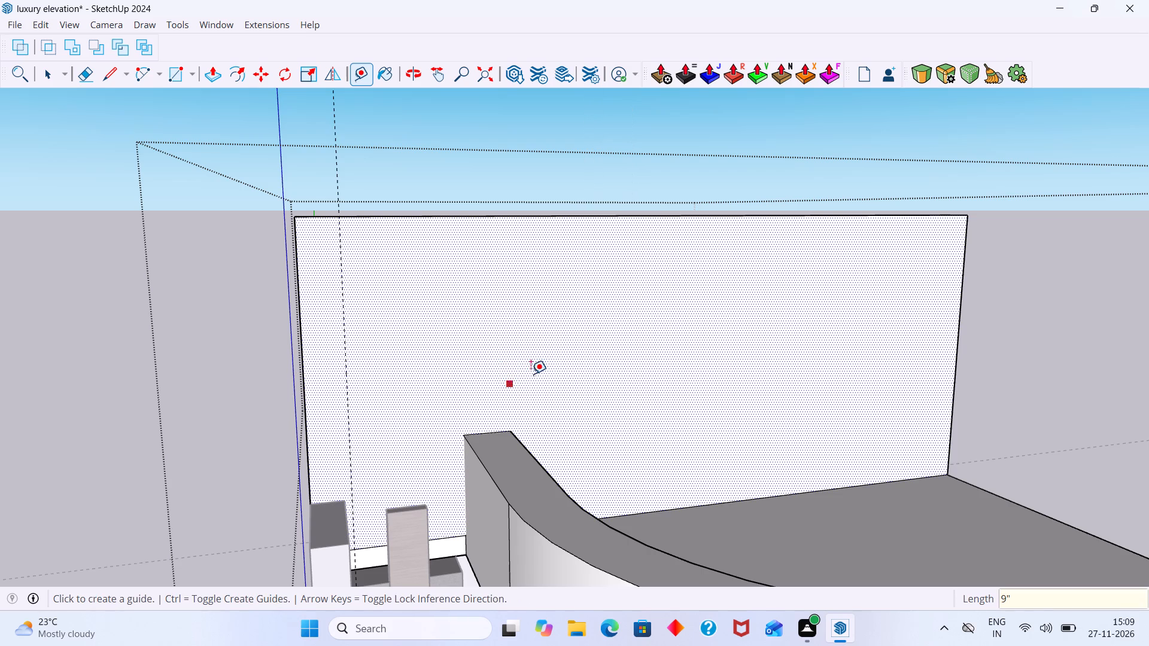
Place a horizontal guide 9" below the top edge of the roof wall's front face.
click(570, 219)
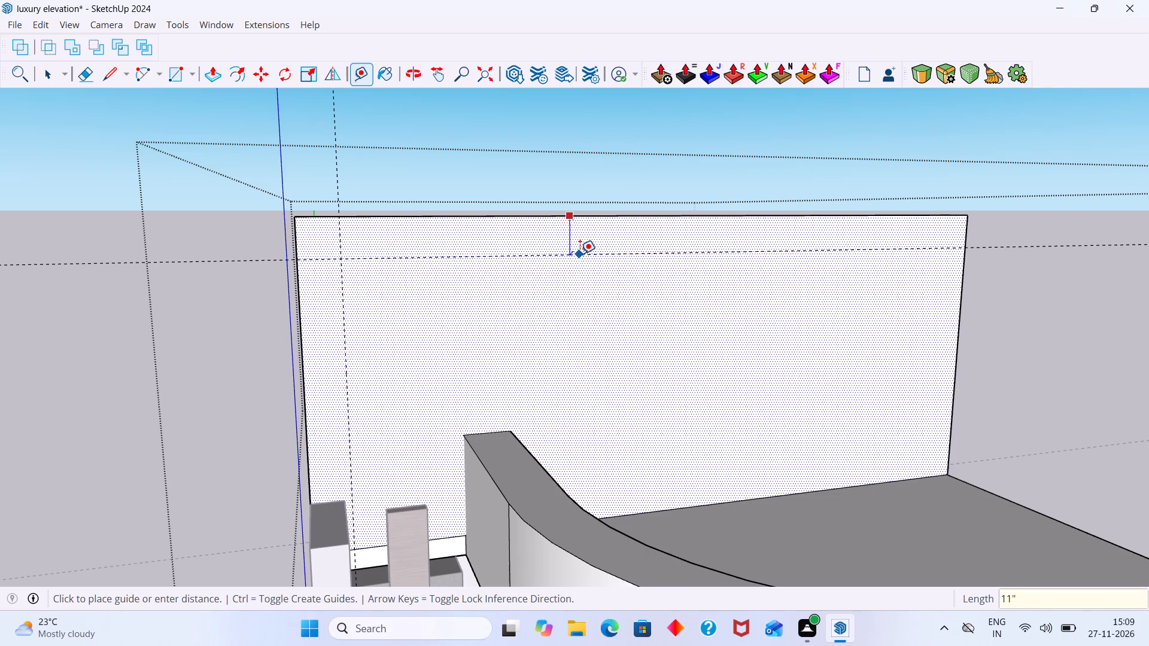
text(9")
key(Return)
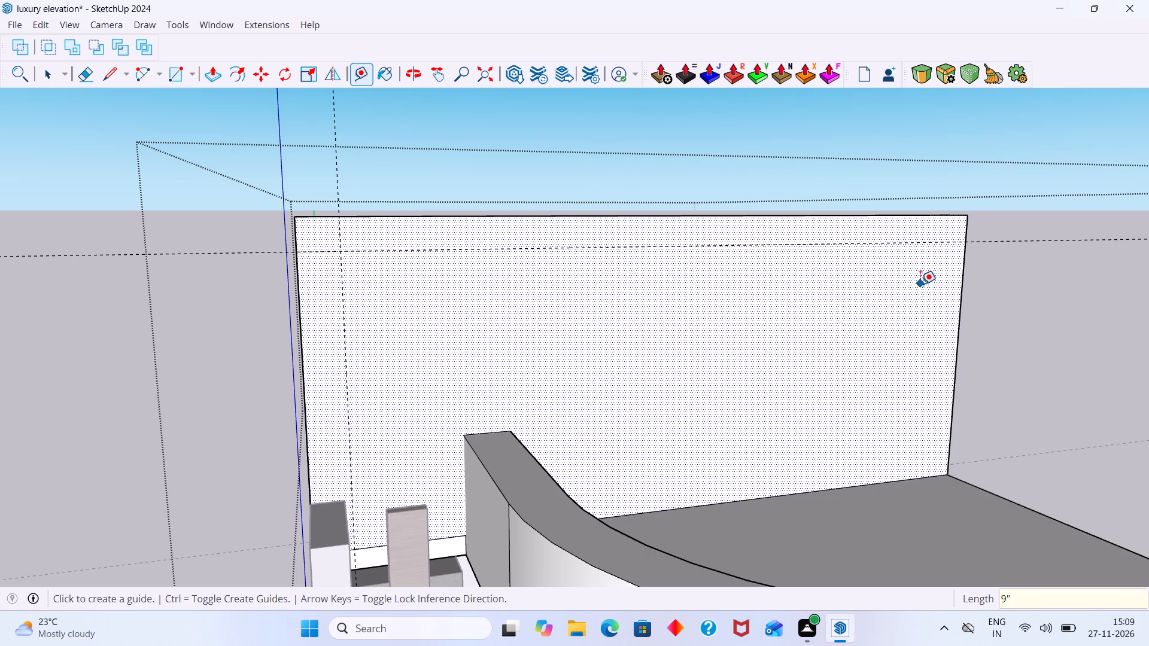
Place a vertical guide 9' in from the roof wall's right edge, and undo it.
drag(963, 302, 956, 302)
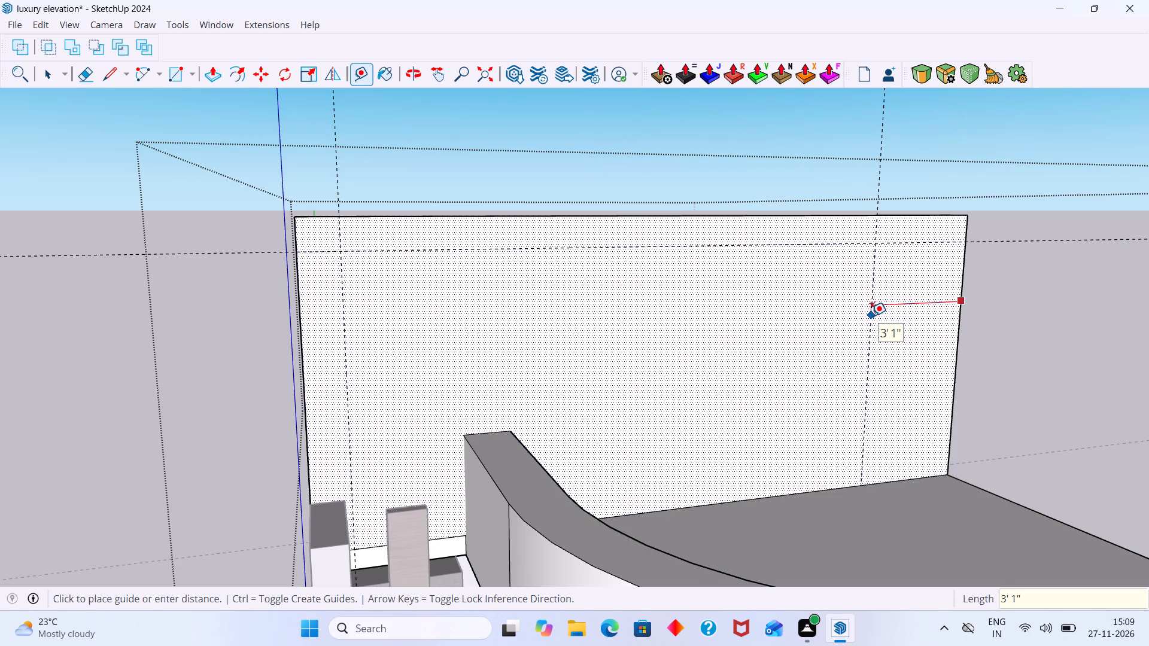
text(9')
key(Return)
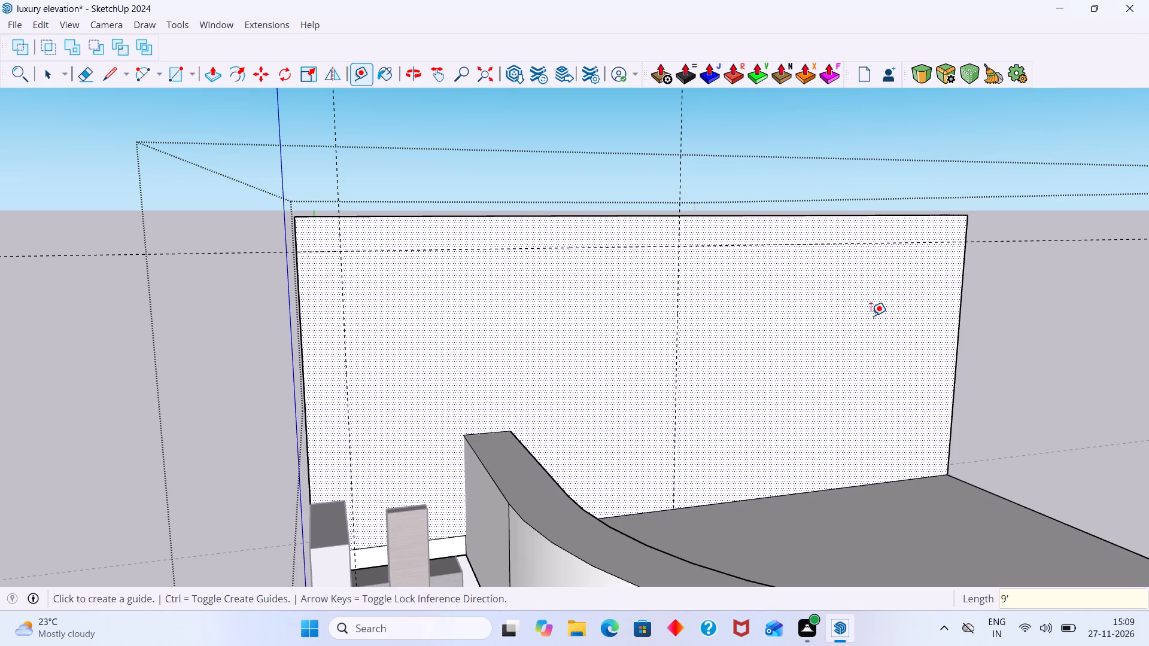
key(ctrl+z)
Place a vertical guide 9" in from the right edge of the roof wall's front face.
key(t)
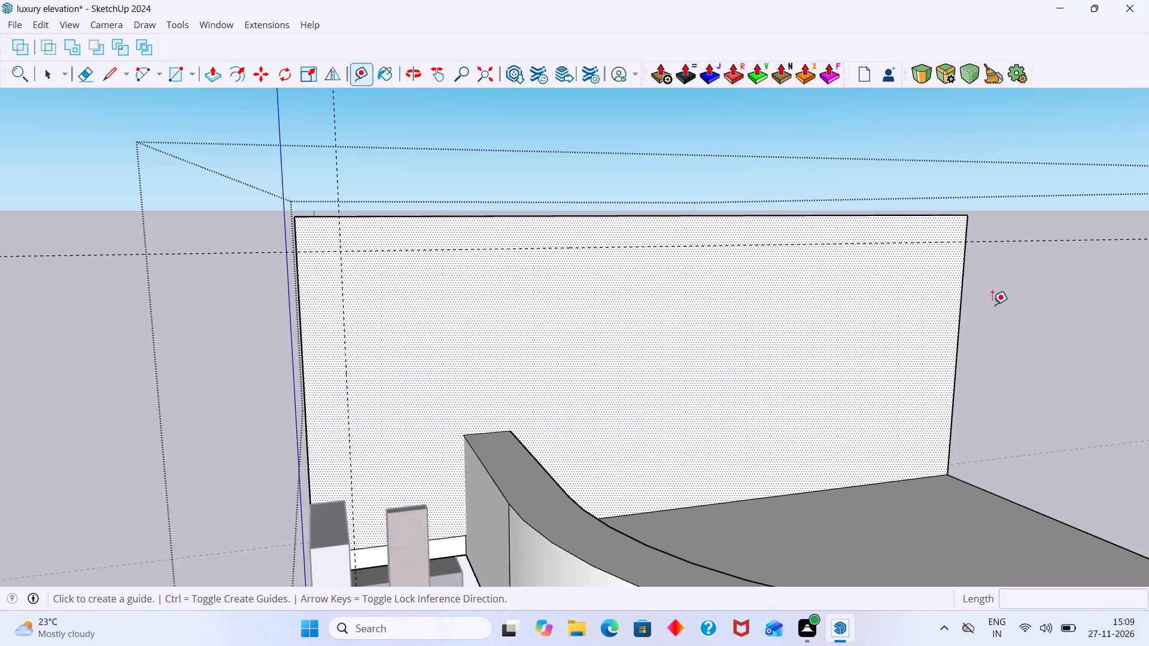
click(957, 323)
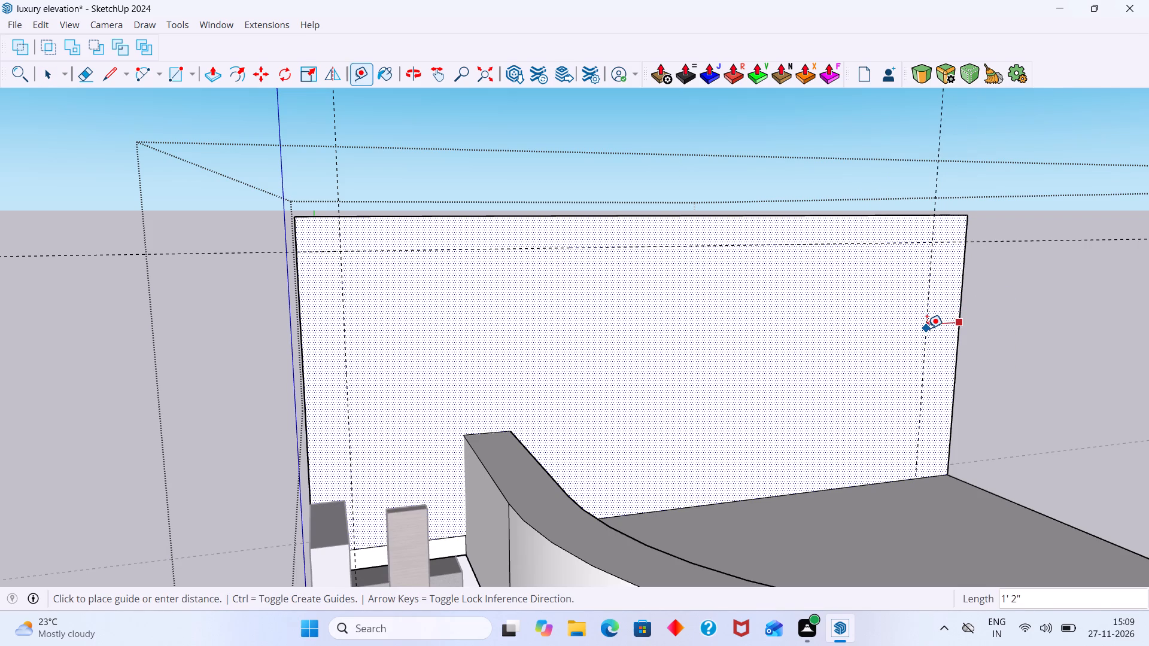
text(9")
key(Return)
key(space)
Delete the misplaced vertical guide near the left side of the roof wall's front face.
scroll(834, 318, down, 5)
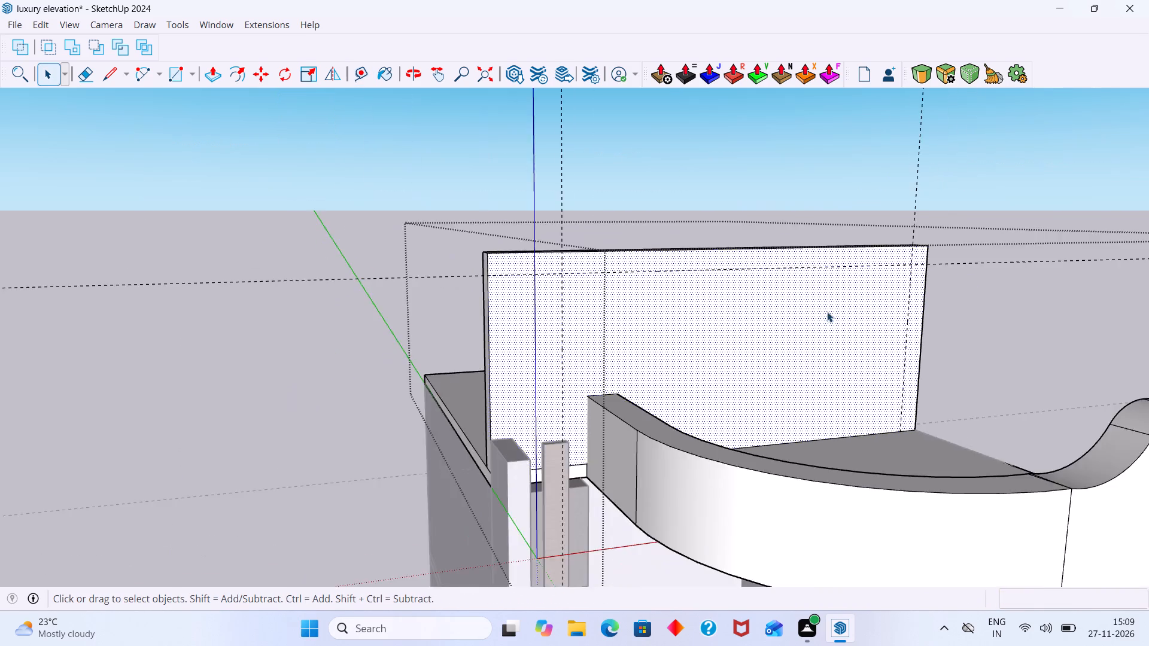
scroll(827, 312, down, 8)
shift+middle_drag(788, 285, 617, 274)
scroll(573, 297, up, 6)
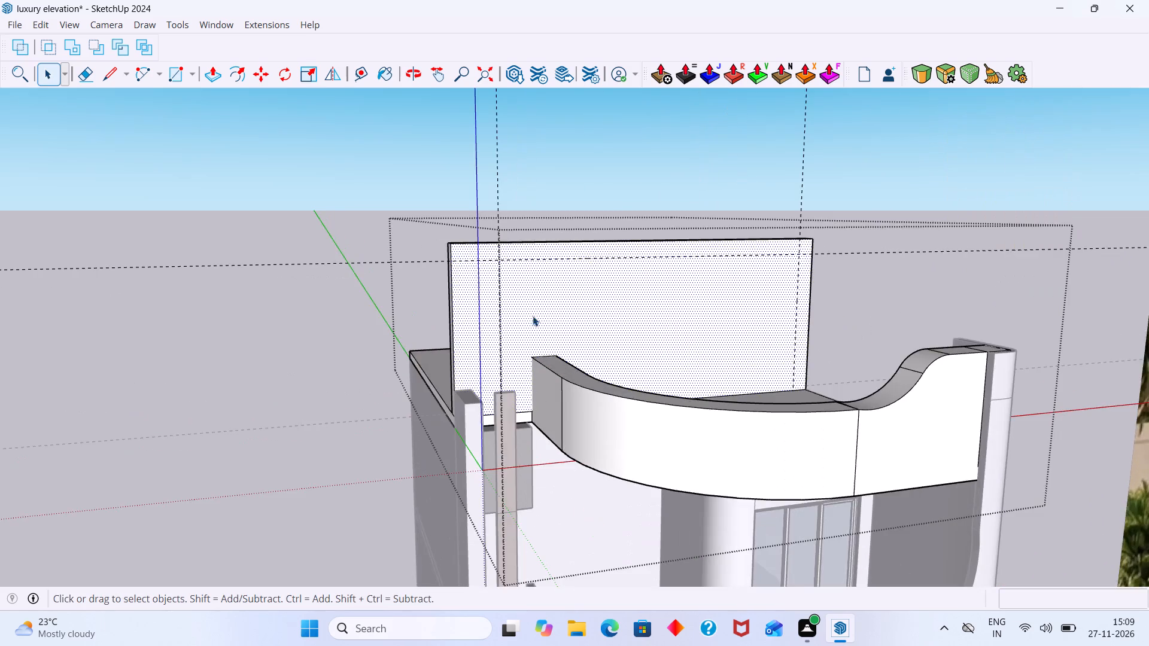
middle_drag(533, 316, 434, 330)
scroll(486, 313, up, 3)
middle_drag(488, 315, 580, 326)
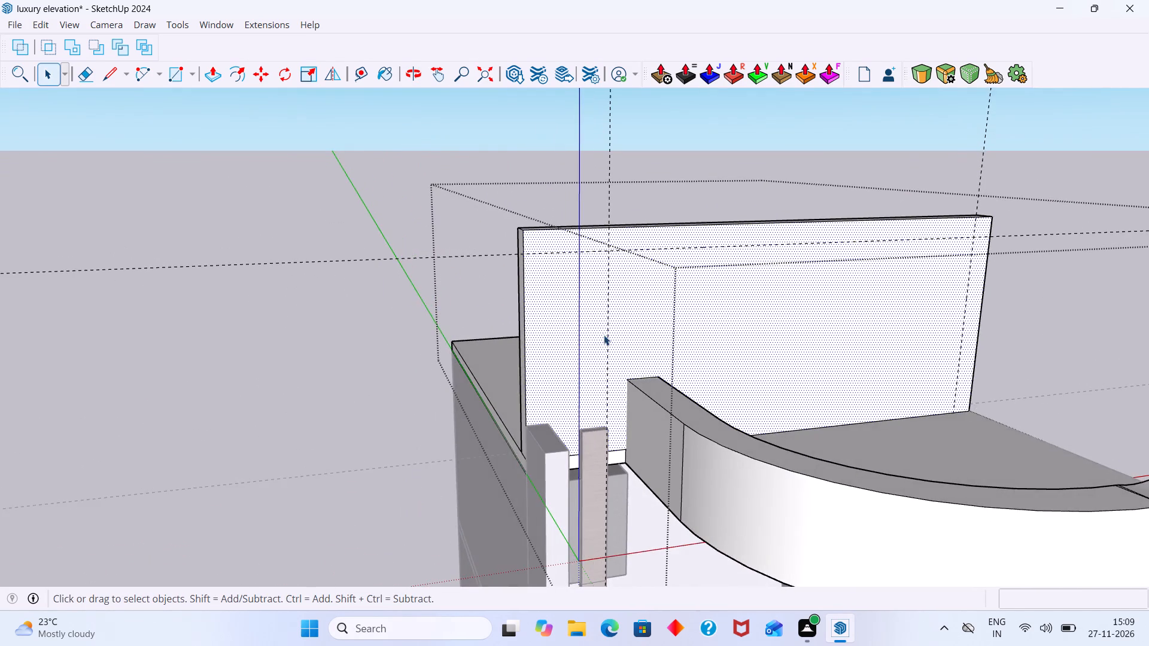
scroll(604, 335, up, 4)
click(610, 331)
scroll(612, 327, down, 3)
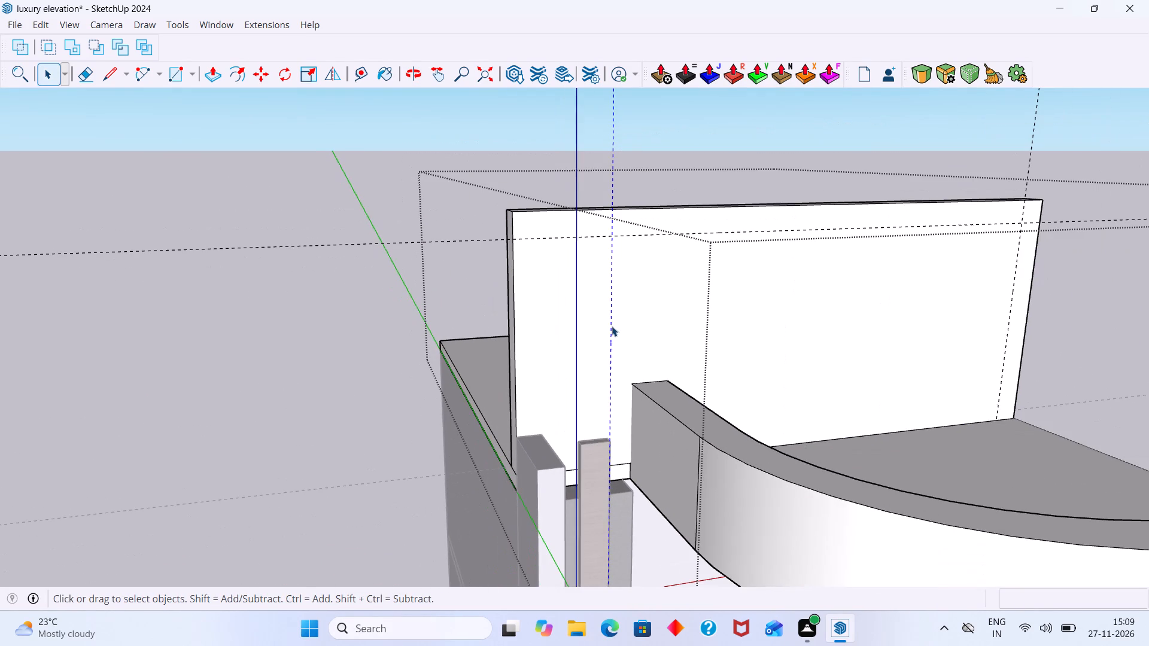
key(Delete)
Place a vertical guide 9" in from the left edge of the roof wall's front face.
scroll(610, 323, down, 3)
middle_drag(544, 316, 457, 314)
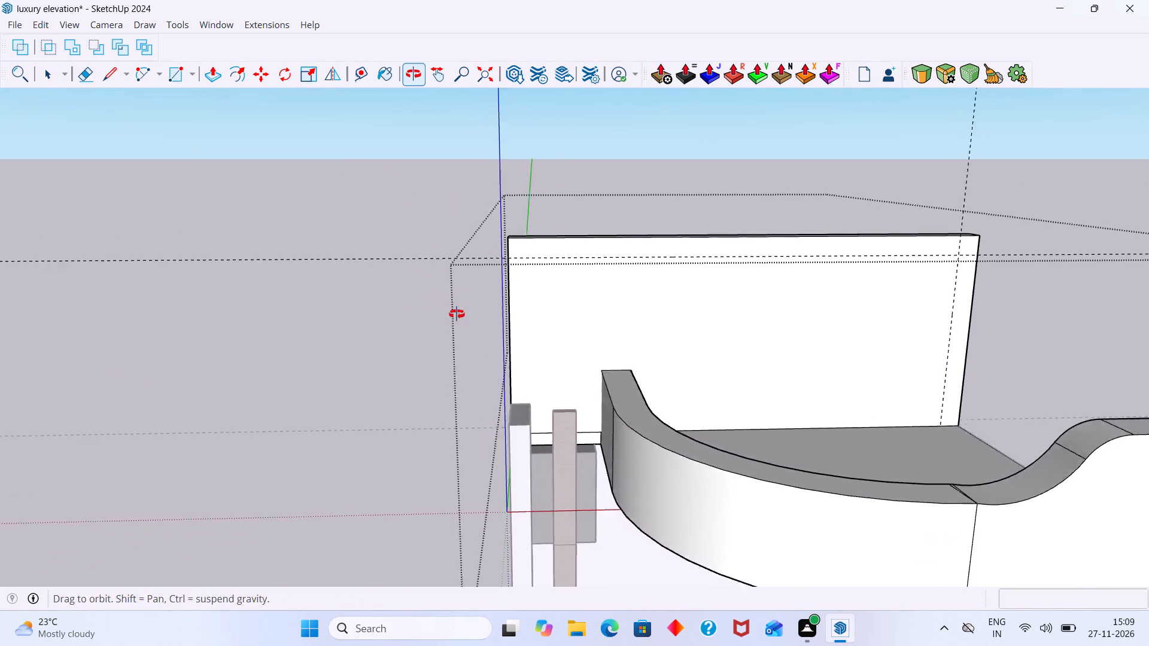
middle_drag(457, 314, 456, 316)
scroll(606, 311, up, 4)
middle_drag(552, 328, 574, 340)
scroll(563, 301, up, 1)
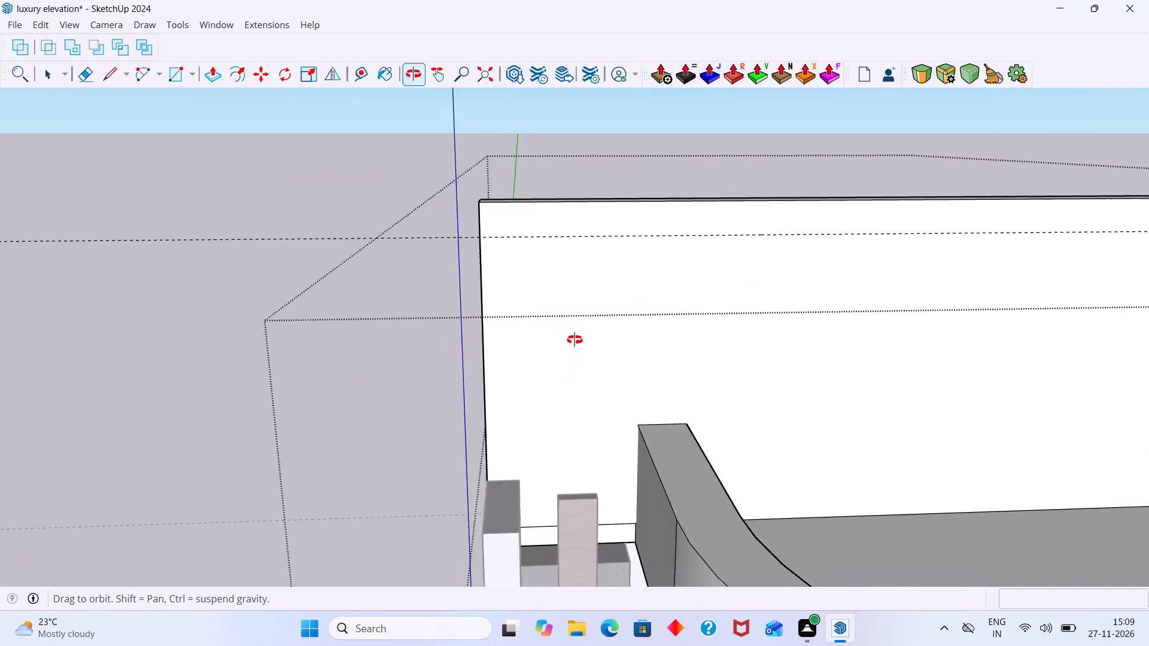
middle_drag(574, 340, 577, 340)
double_click(579, 354)
click(577, 331)
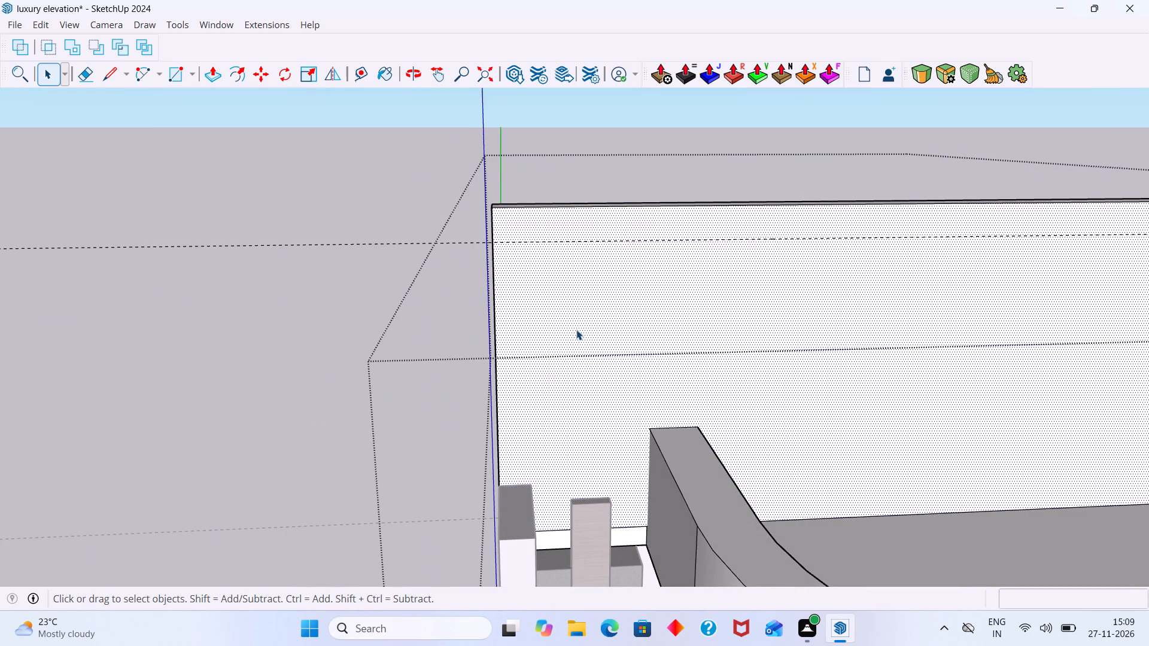
key(t)
click(499, 323)
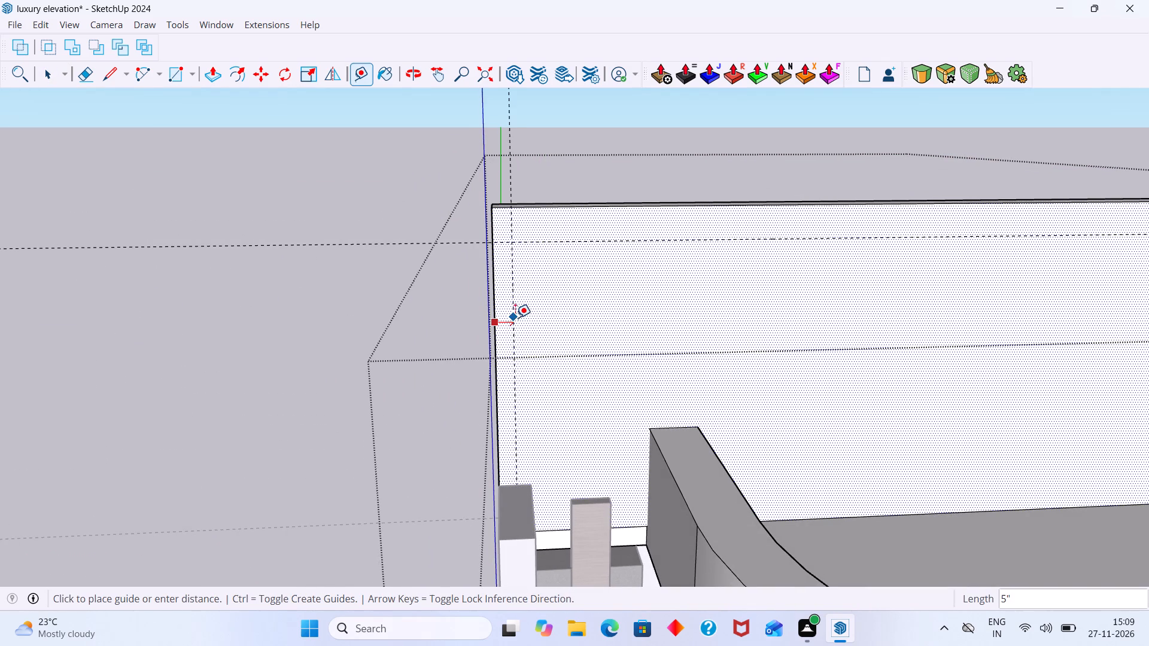
text(9")
key(Return)
key(space)
Leave the roof group and examine the whole elevation beside the reference image.
scroll(539, 306, down, 17)
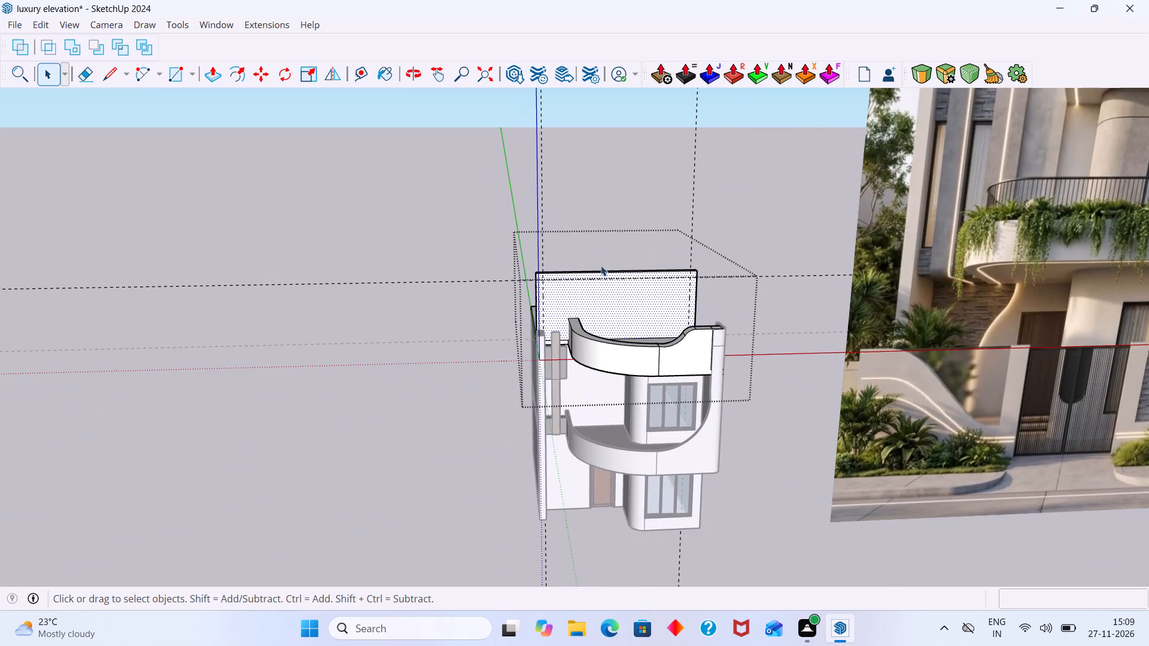
click(797, 200)
scroll(704, 265, up, 3)
shift+middle_drag(700, 278, 618, 267)
scroll(617, 268, down, 5)
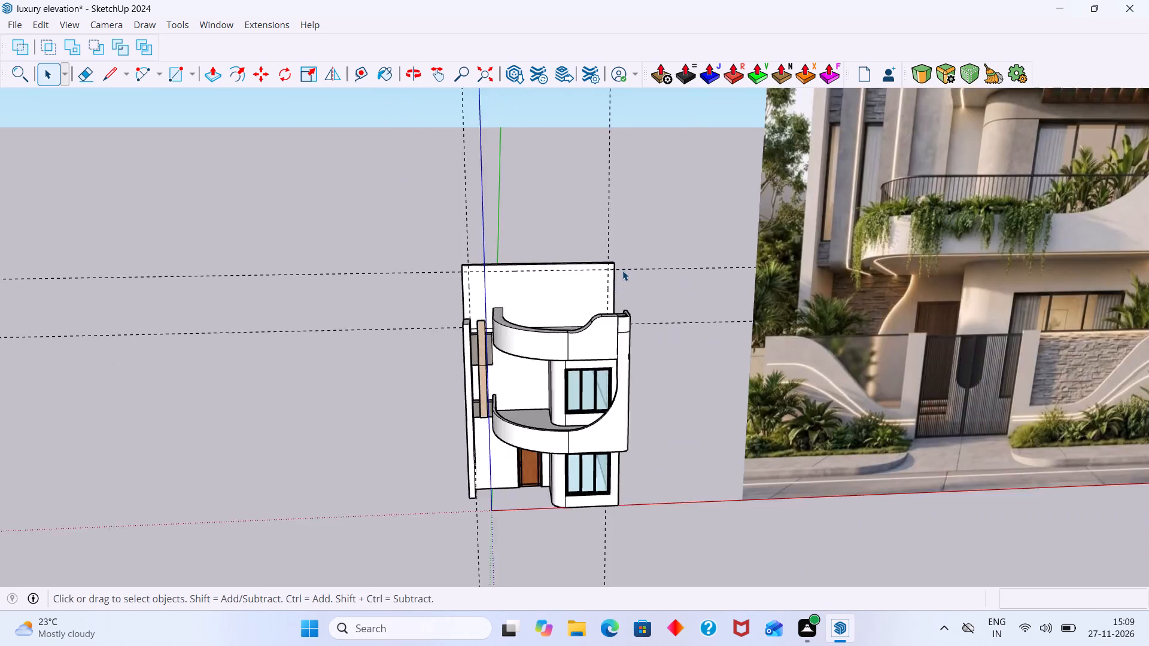
scroll(622, 270, down, 10)
shift+middle_drag(619, 285, 626, 313)
middle_drag(618, 310, 647, 307)
scroll(613, 303, up, 5)
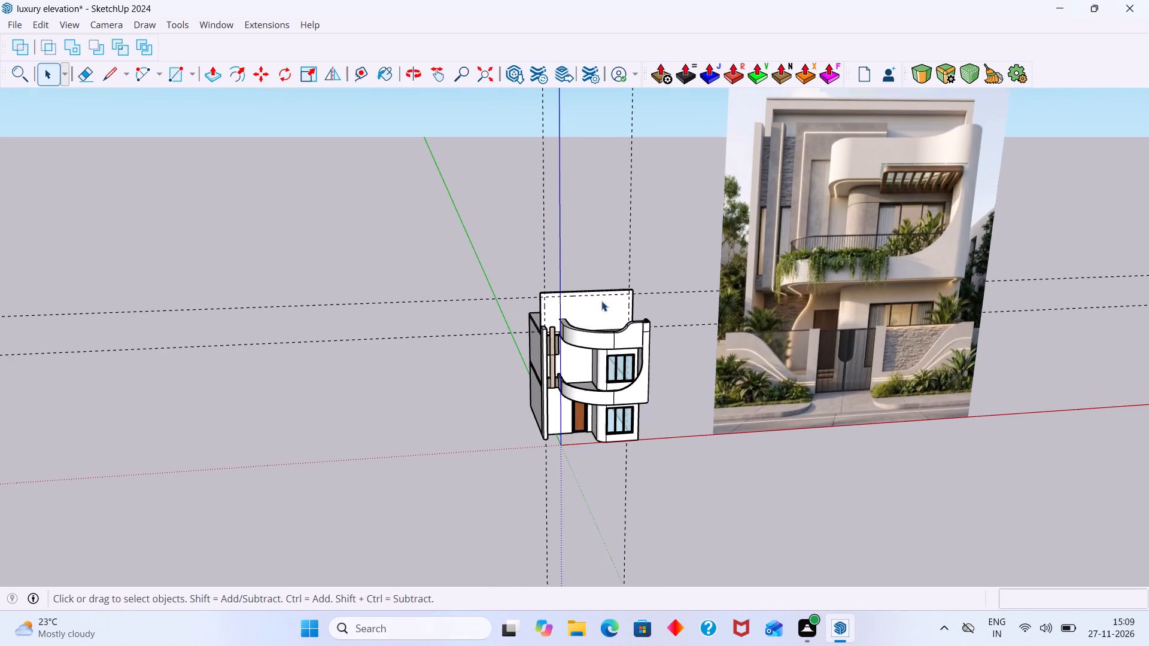
middle_drag(586, 303, 506, 318)
scroll(570, 313, up, 5)
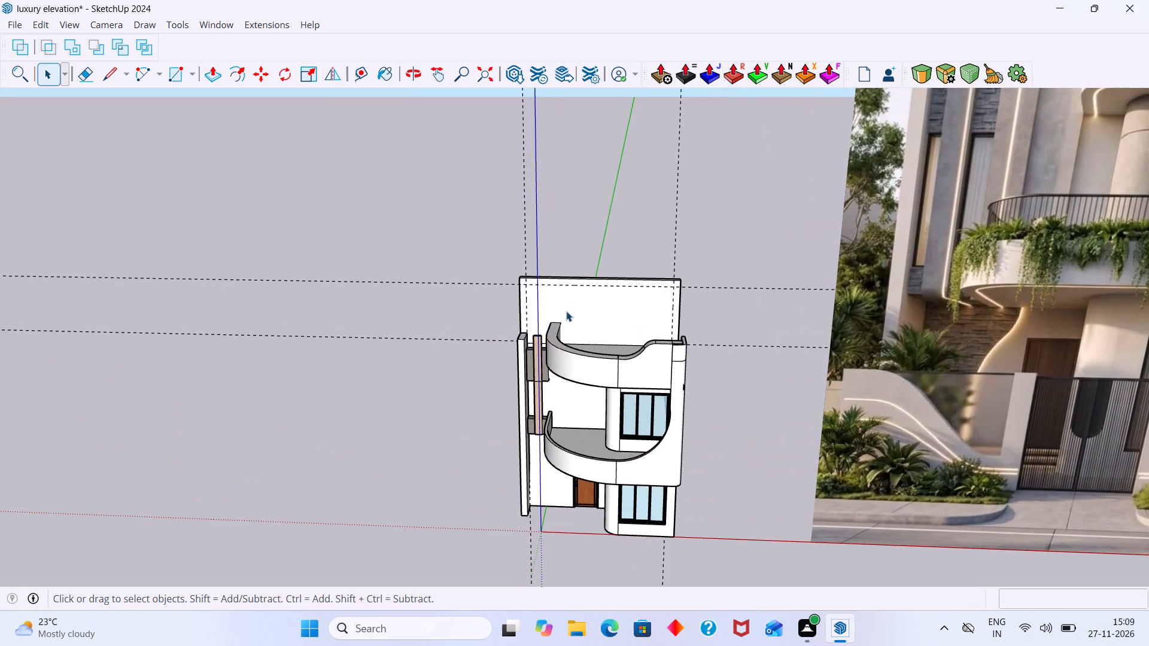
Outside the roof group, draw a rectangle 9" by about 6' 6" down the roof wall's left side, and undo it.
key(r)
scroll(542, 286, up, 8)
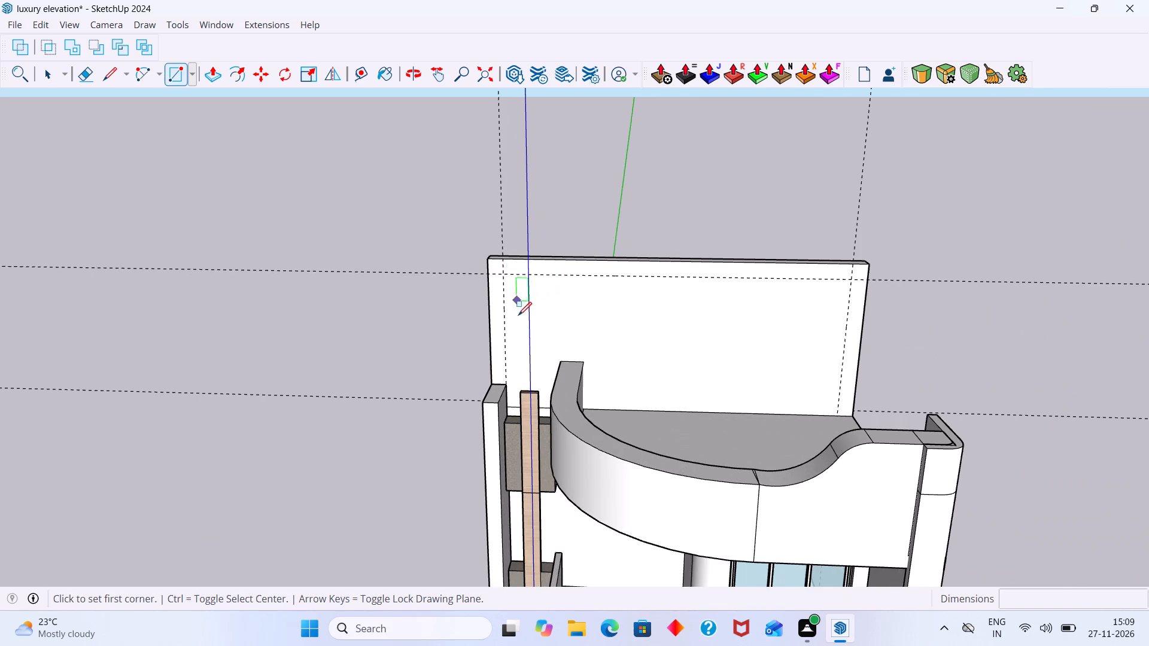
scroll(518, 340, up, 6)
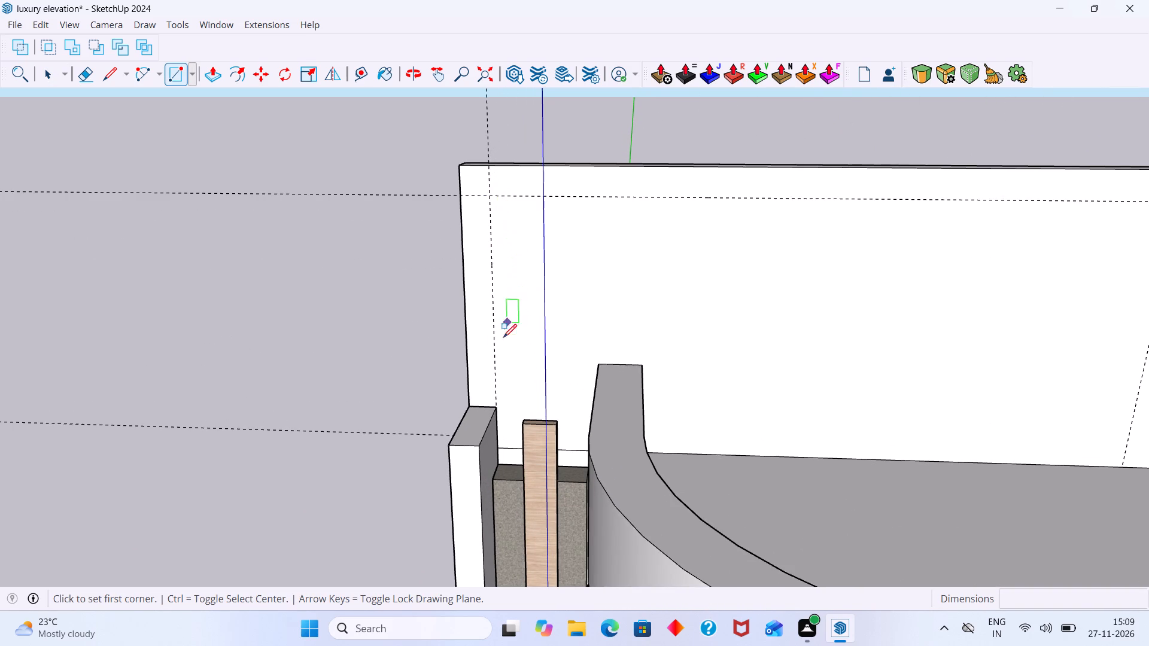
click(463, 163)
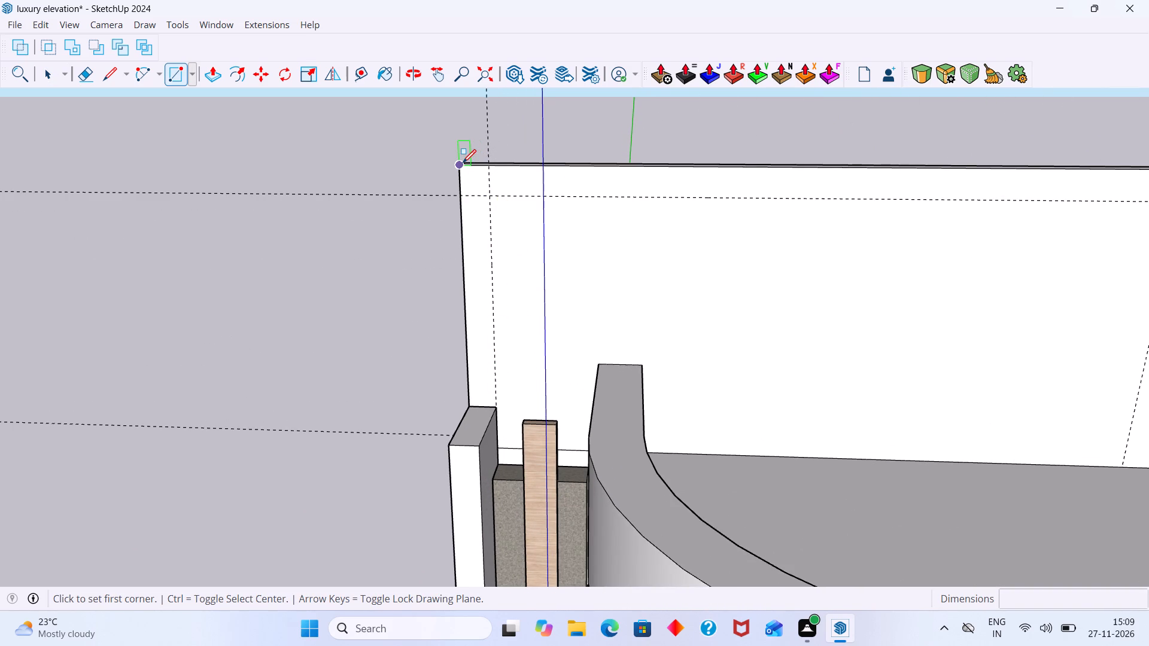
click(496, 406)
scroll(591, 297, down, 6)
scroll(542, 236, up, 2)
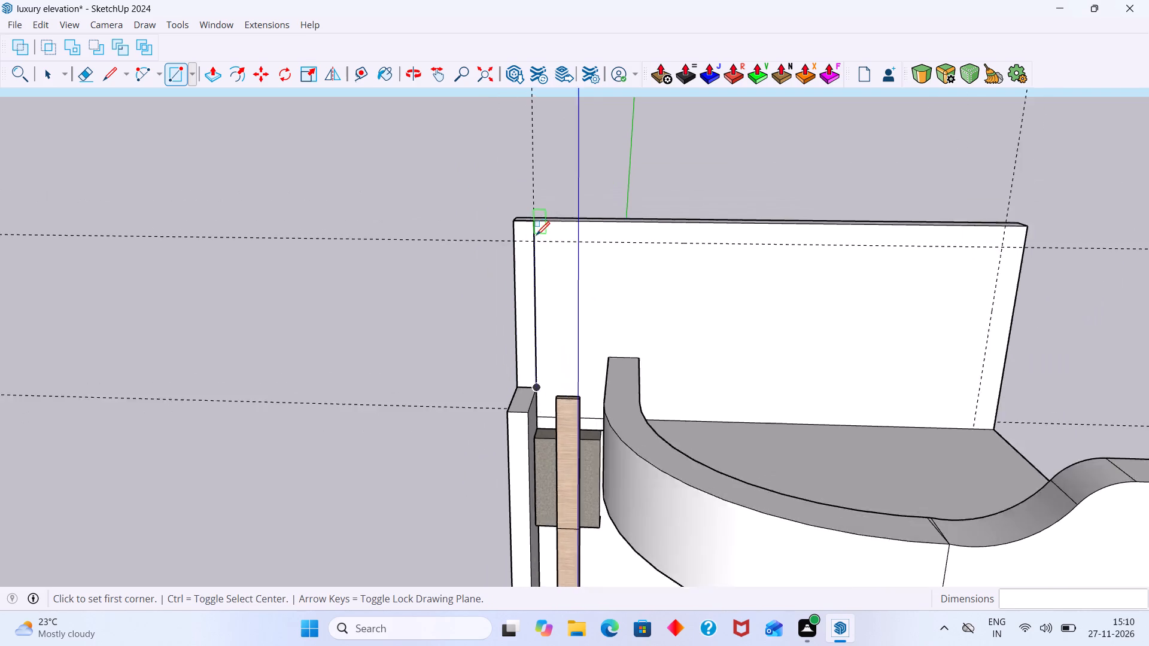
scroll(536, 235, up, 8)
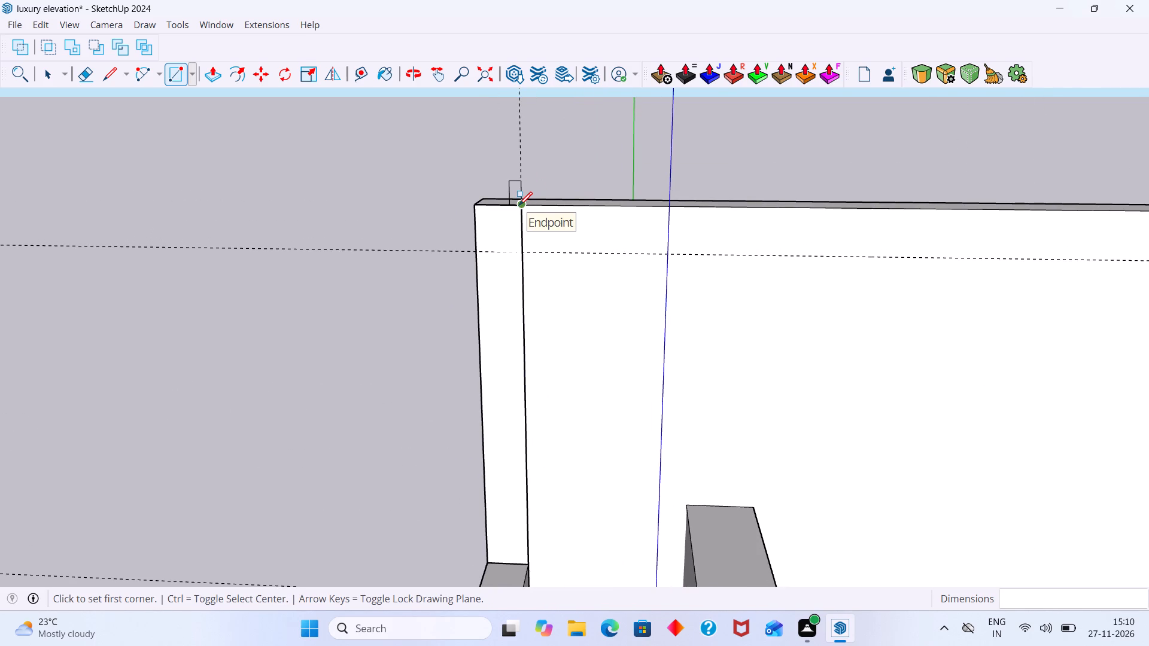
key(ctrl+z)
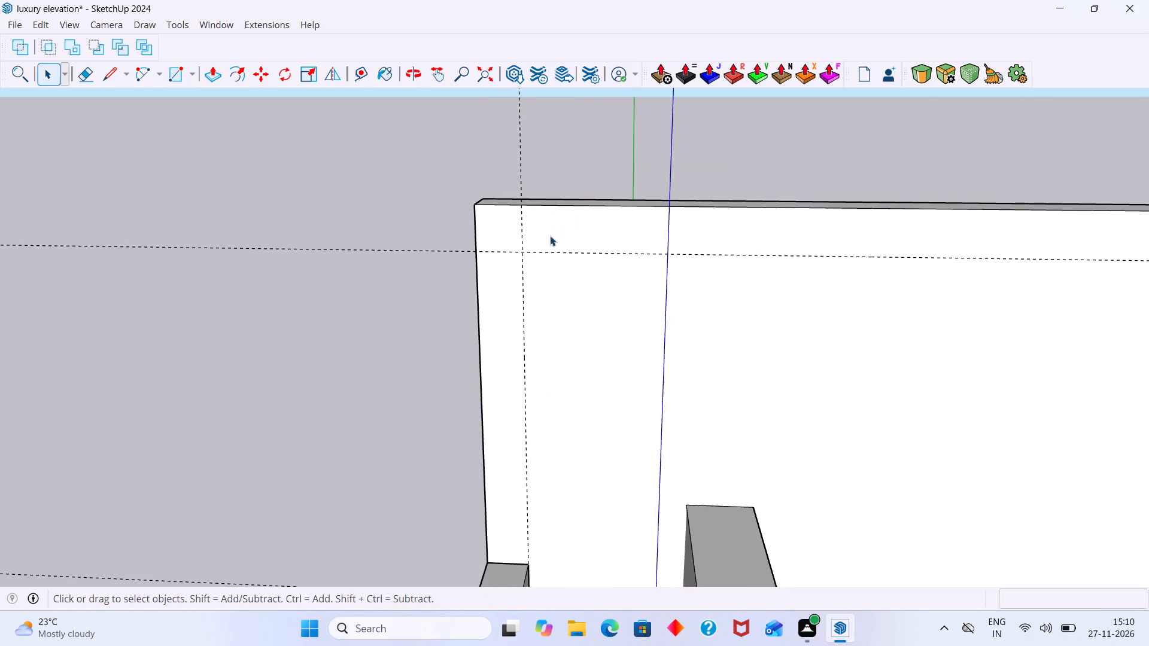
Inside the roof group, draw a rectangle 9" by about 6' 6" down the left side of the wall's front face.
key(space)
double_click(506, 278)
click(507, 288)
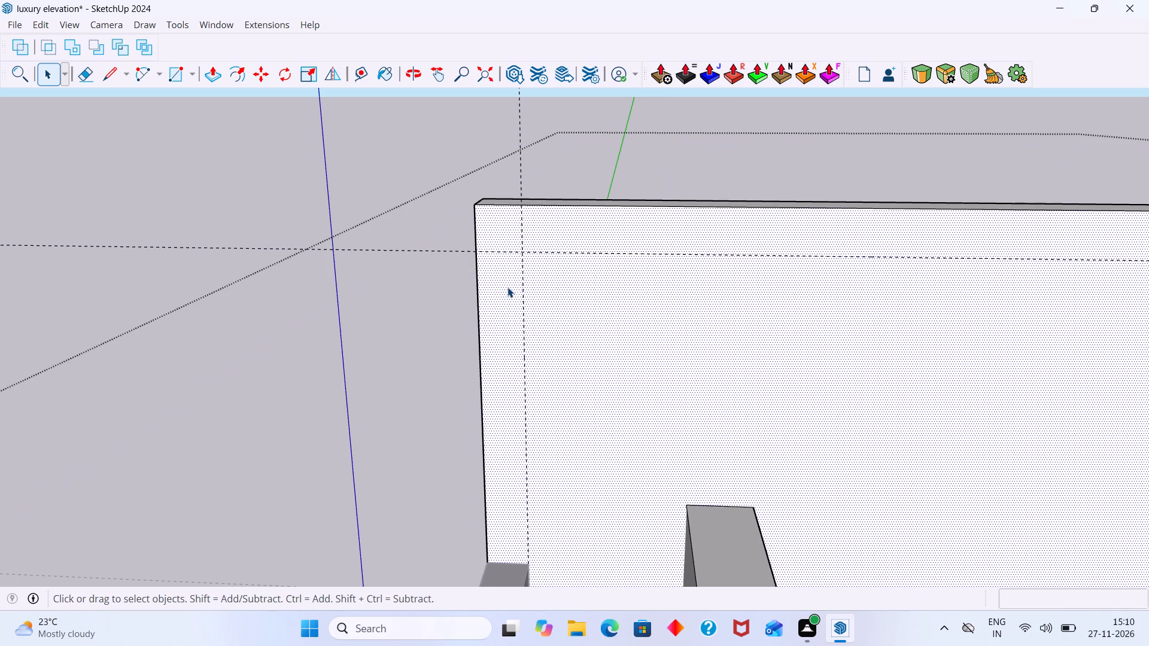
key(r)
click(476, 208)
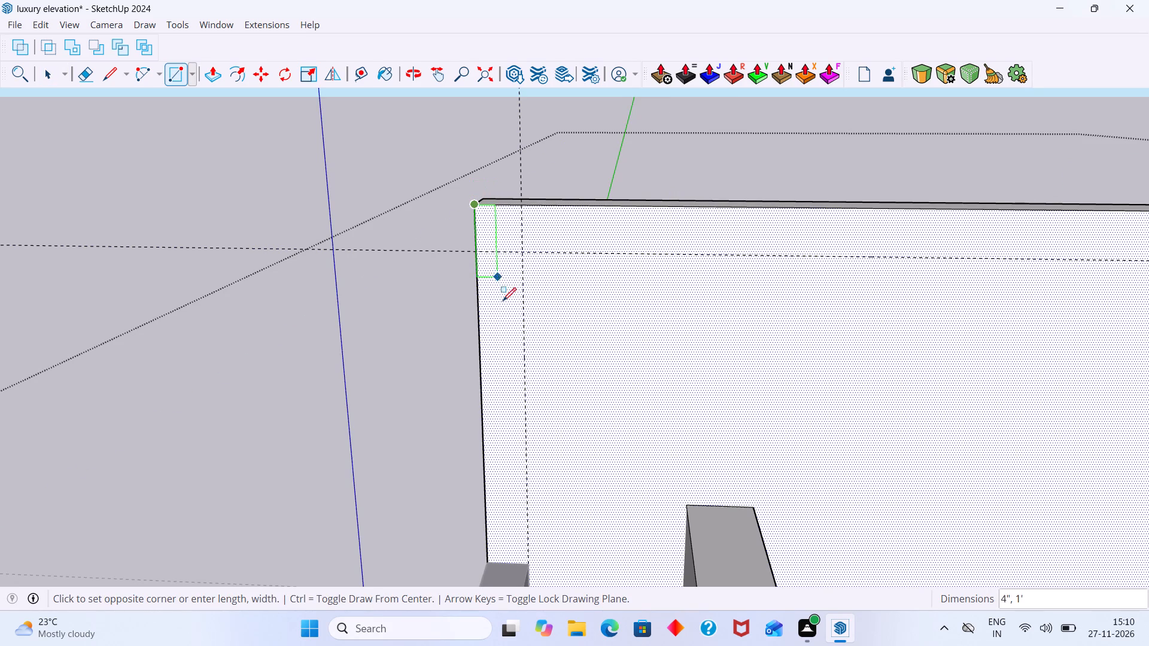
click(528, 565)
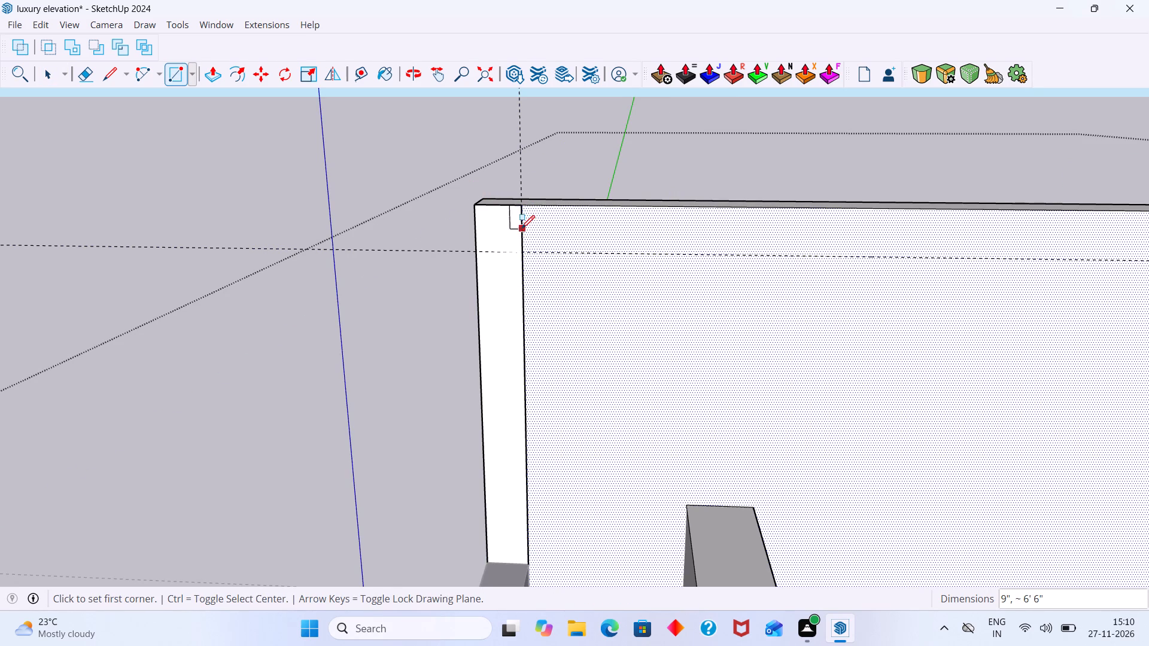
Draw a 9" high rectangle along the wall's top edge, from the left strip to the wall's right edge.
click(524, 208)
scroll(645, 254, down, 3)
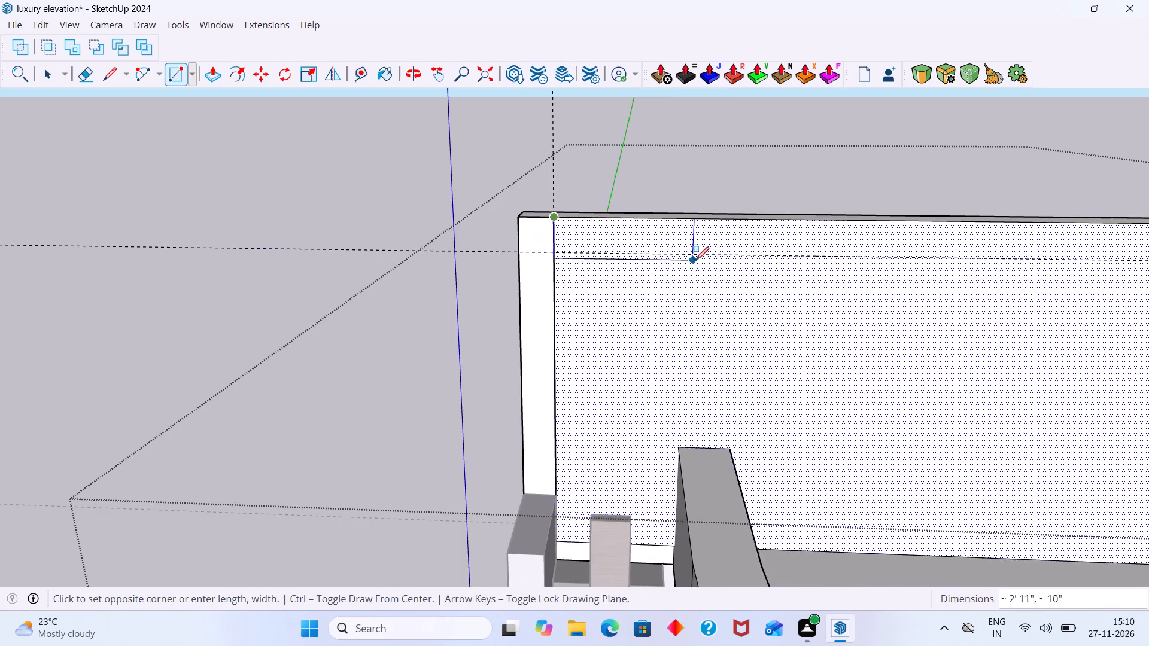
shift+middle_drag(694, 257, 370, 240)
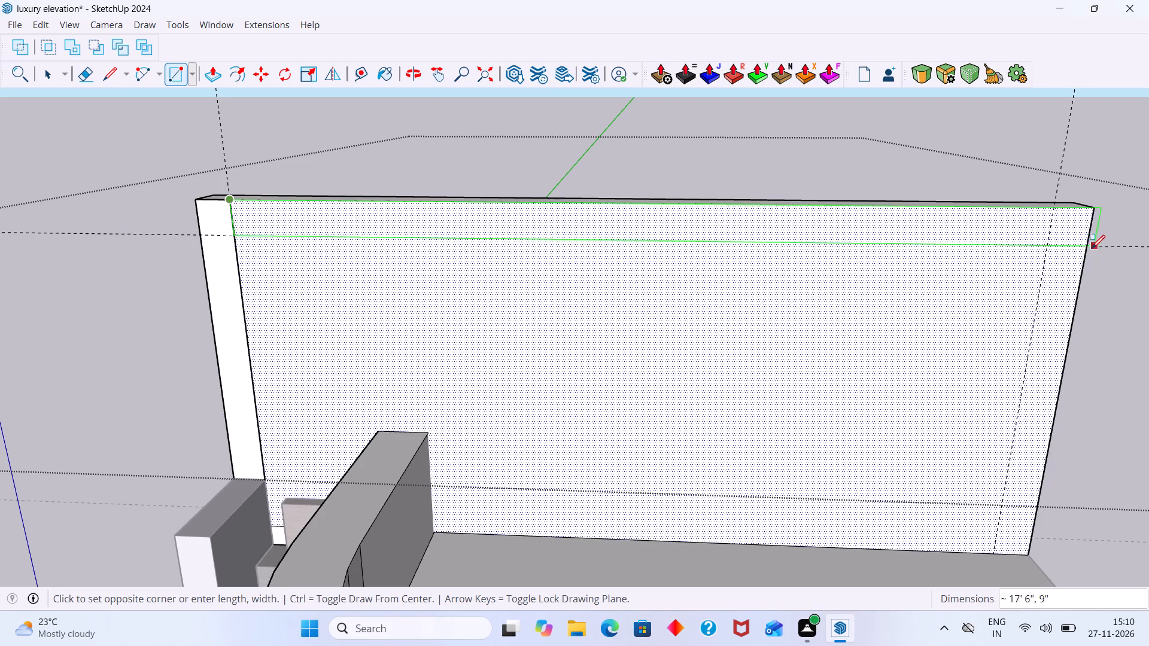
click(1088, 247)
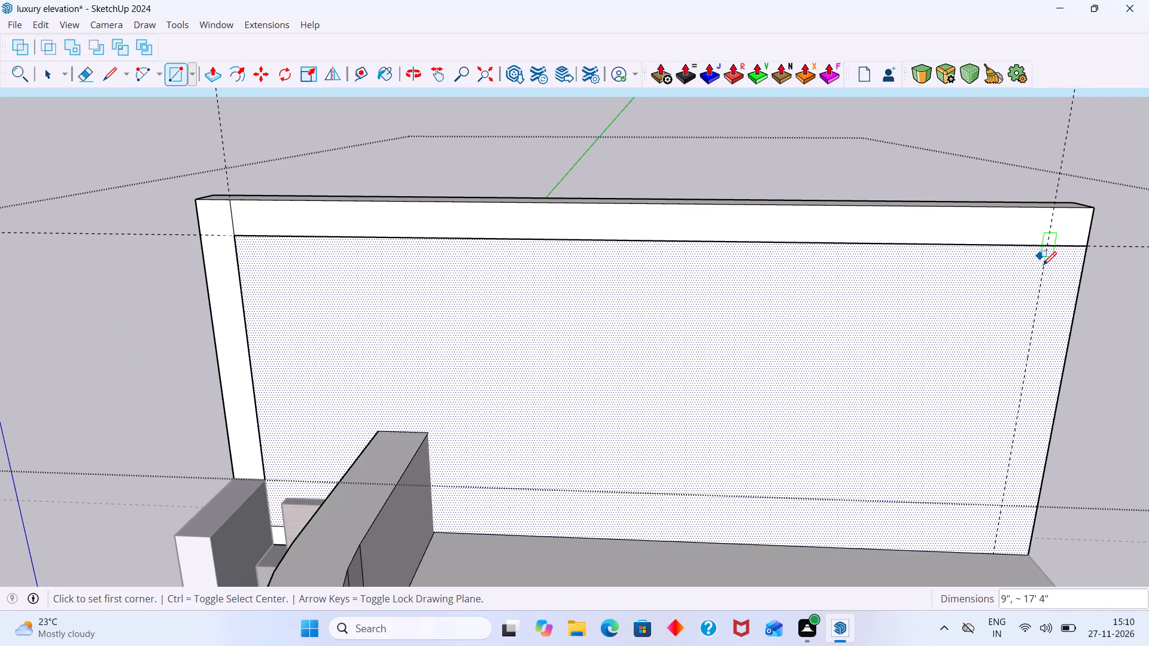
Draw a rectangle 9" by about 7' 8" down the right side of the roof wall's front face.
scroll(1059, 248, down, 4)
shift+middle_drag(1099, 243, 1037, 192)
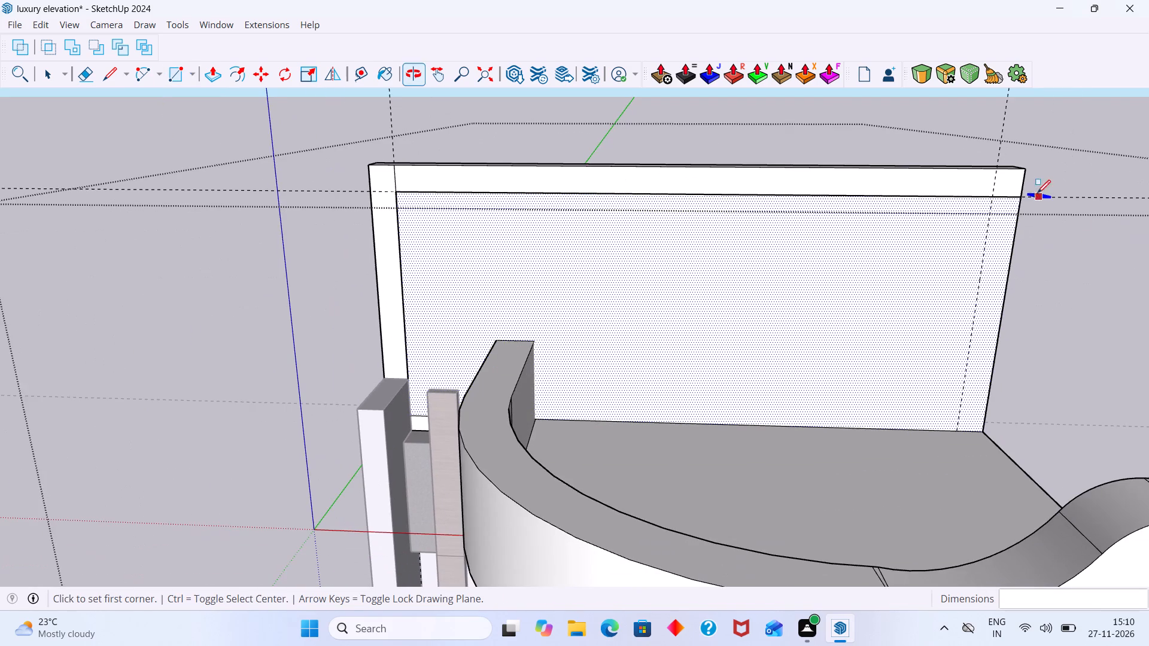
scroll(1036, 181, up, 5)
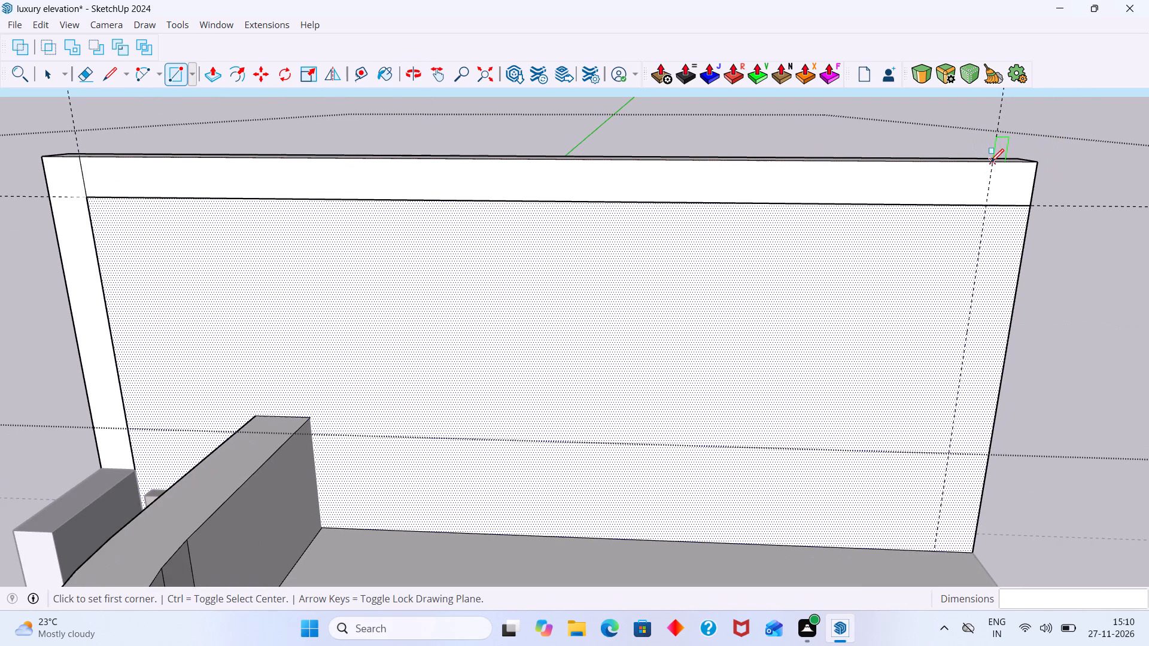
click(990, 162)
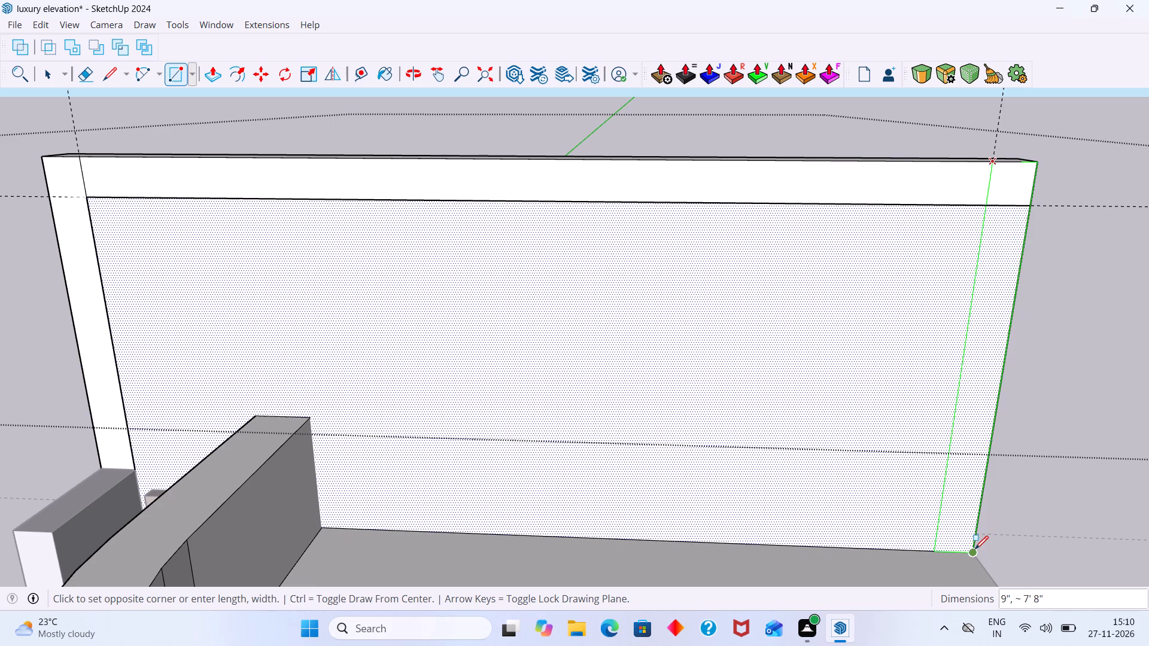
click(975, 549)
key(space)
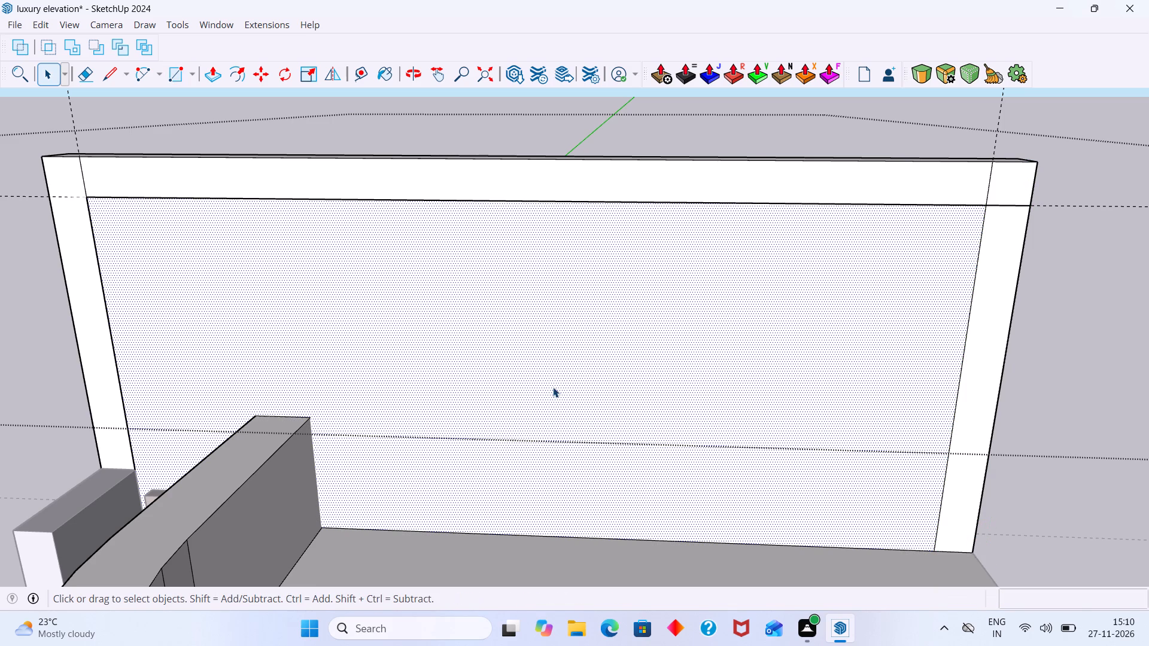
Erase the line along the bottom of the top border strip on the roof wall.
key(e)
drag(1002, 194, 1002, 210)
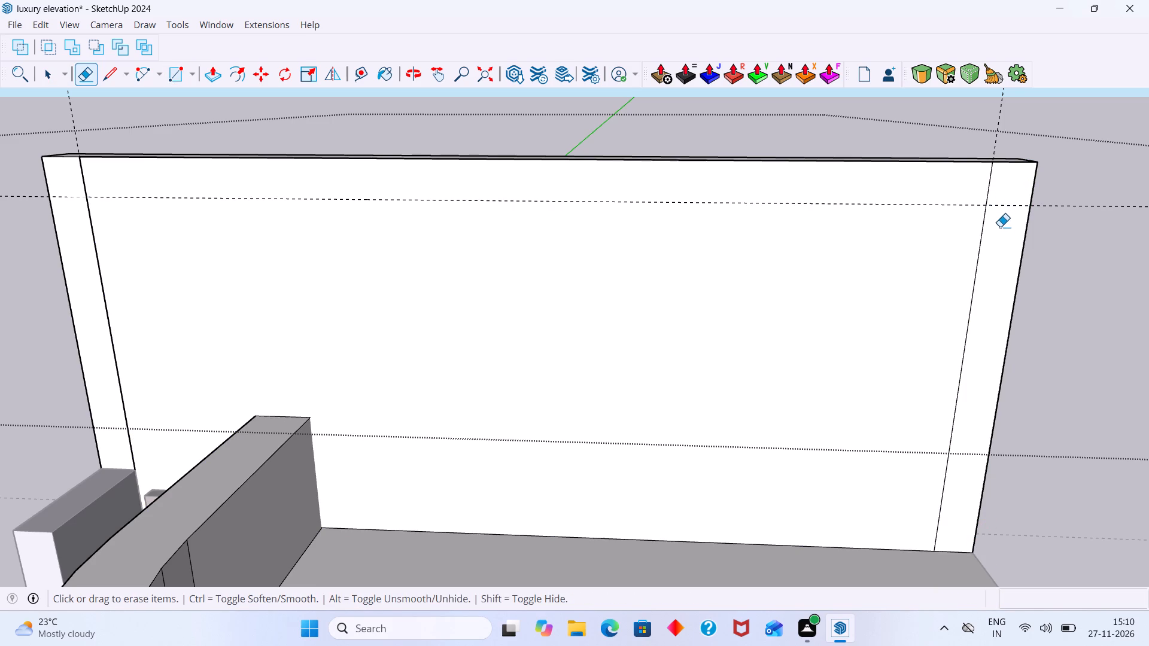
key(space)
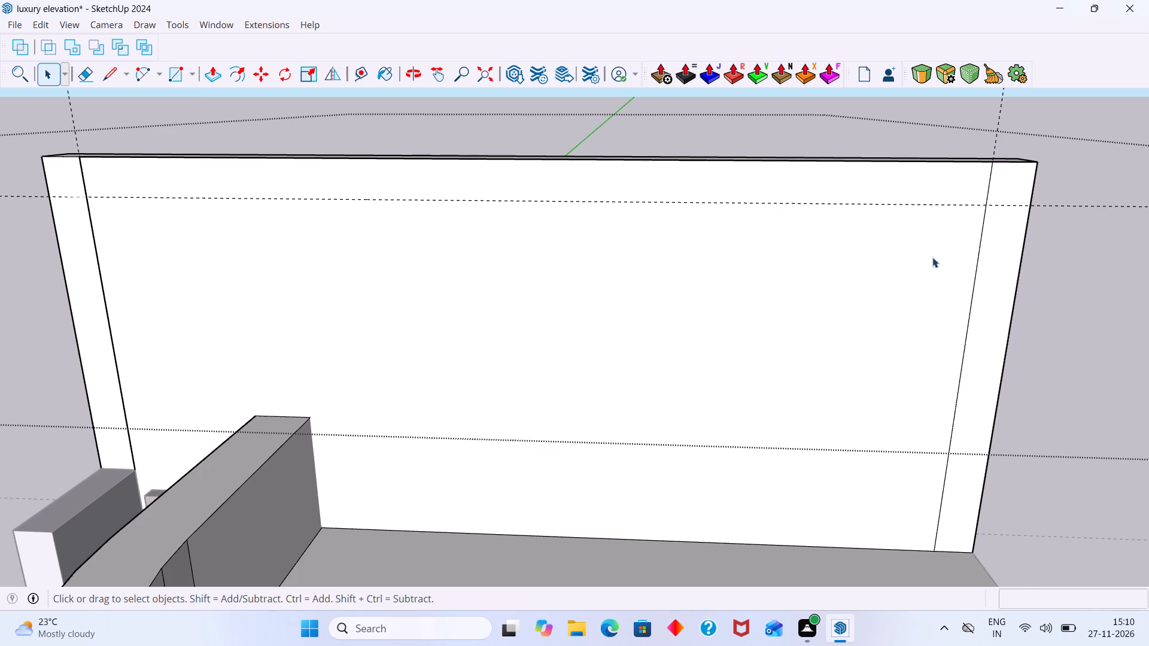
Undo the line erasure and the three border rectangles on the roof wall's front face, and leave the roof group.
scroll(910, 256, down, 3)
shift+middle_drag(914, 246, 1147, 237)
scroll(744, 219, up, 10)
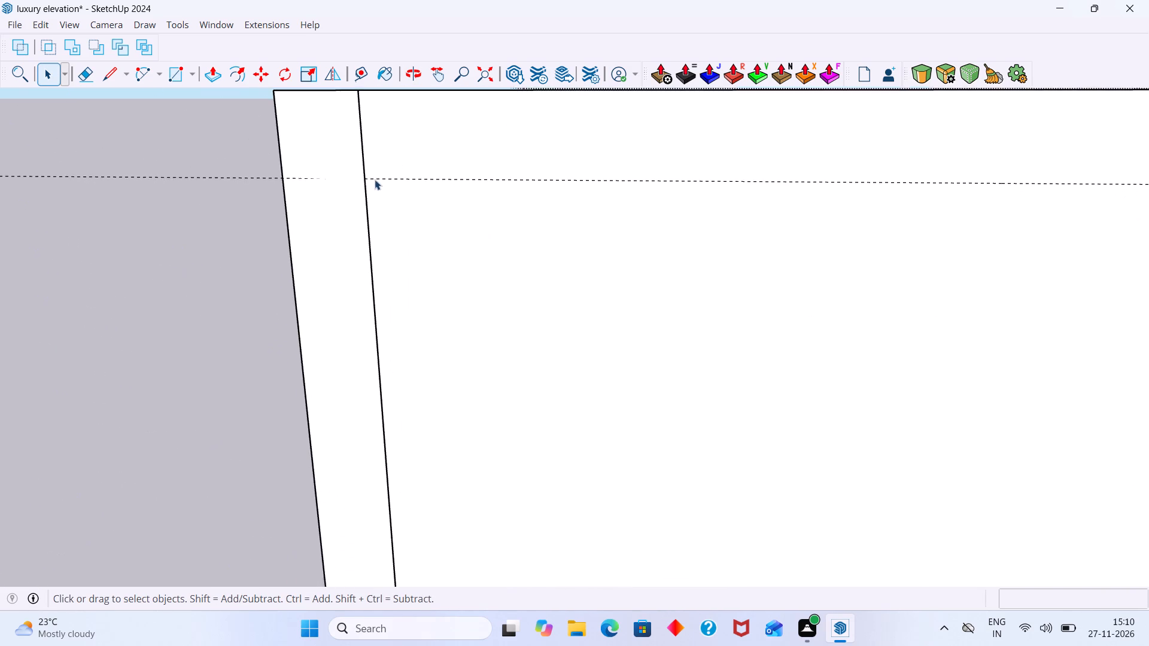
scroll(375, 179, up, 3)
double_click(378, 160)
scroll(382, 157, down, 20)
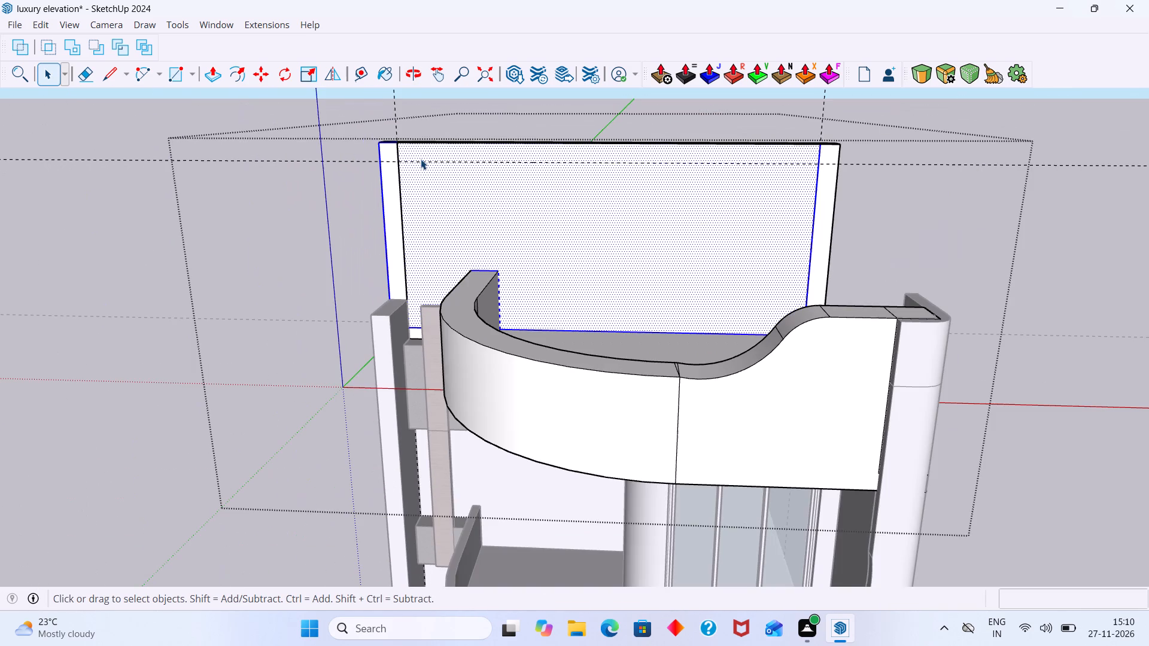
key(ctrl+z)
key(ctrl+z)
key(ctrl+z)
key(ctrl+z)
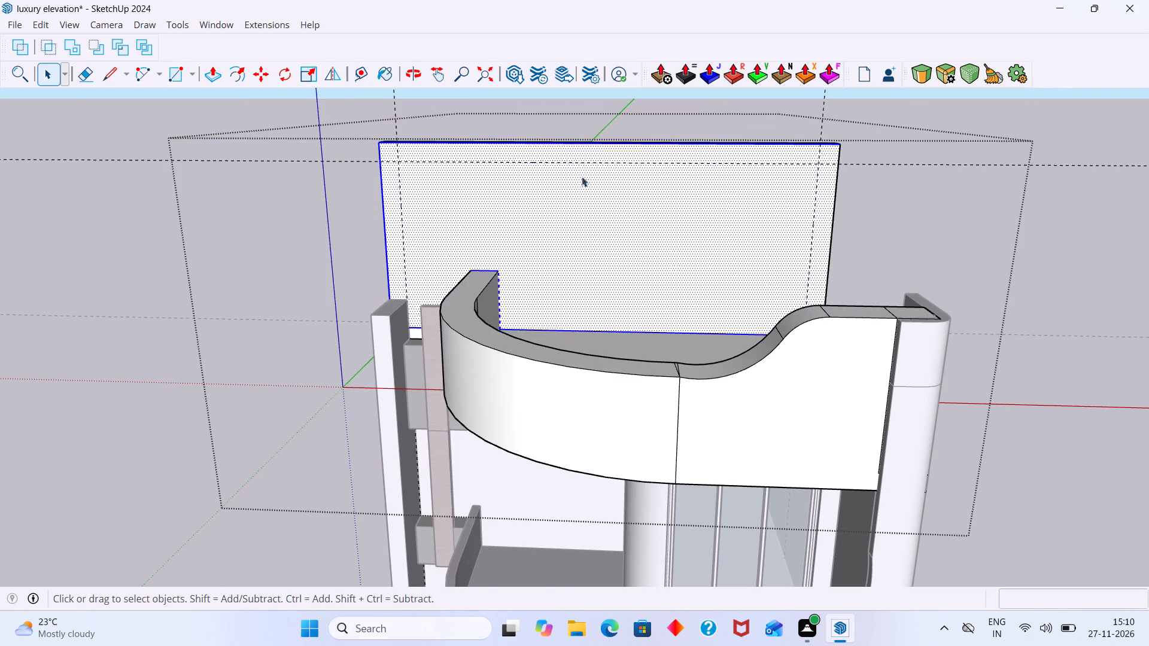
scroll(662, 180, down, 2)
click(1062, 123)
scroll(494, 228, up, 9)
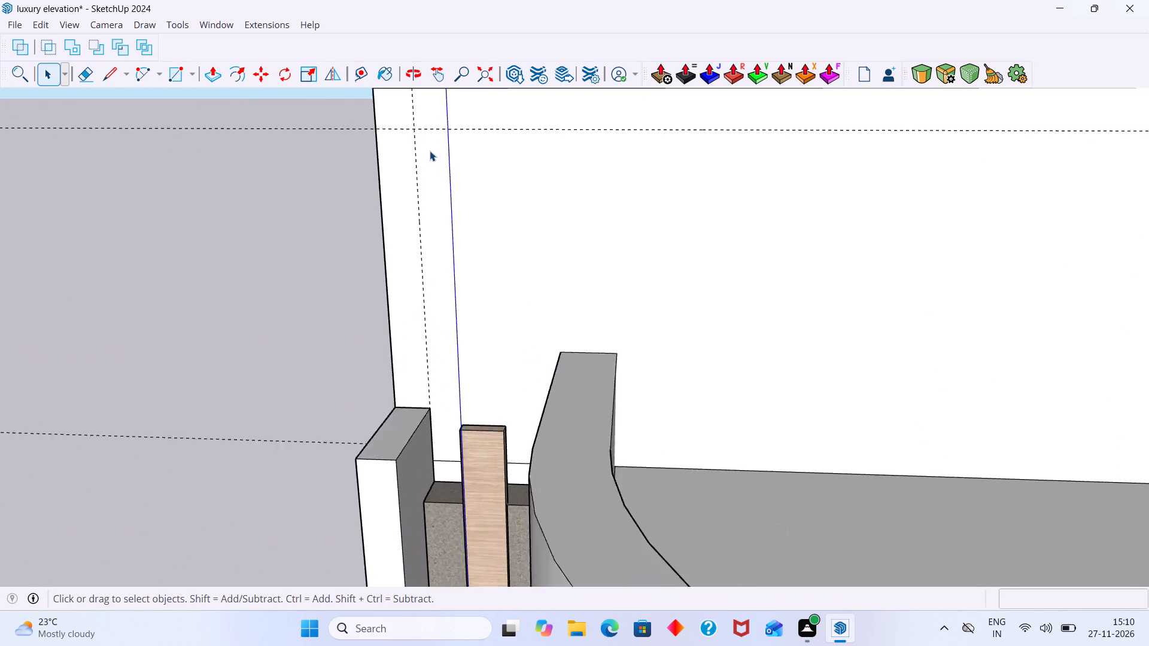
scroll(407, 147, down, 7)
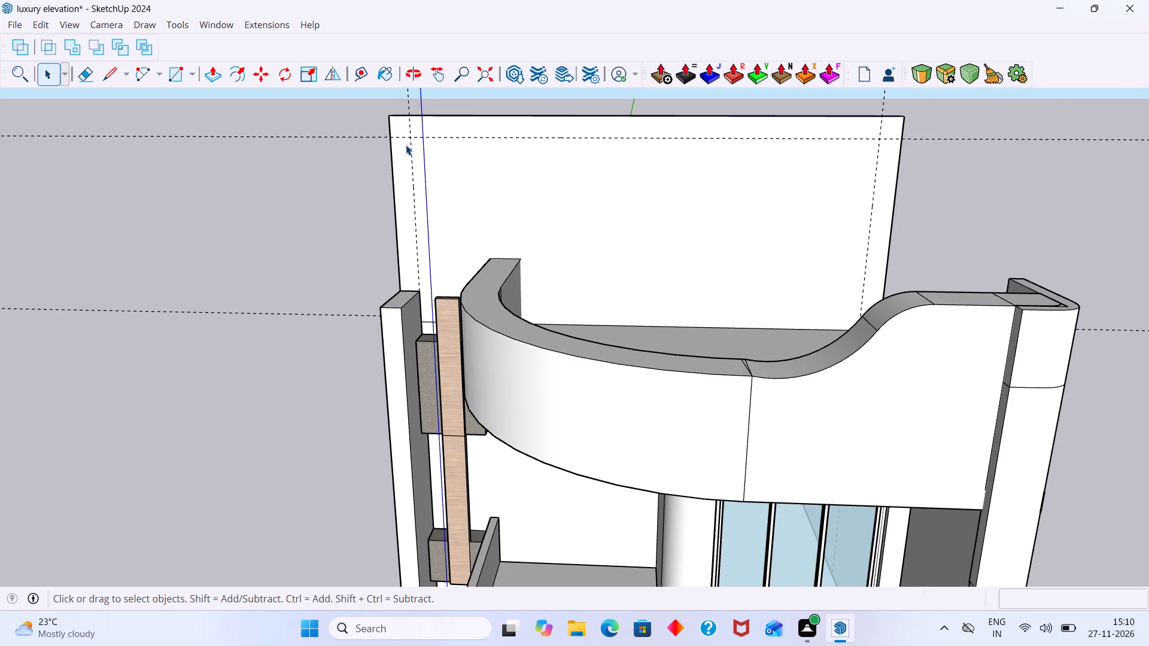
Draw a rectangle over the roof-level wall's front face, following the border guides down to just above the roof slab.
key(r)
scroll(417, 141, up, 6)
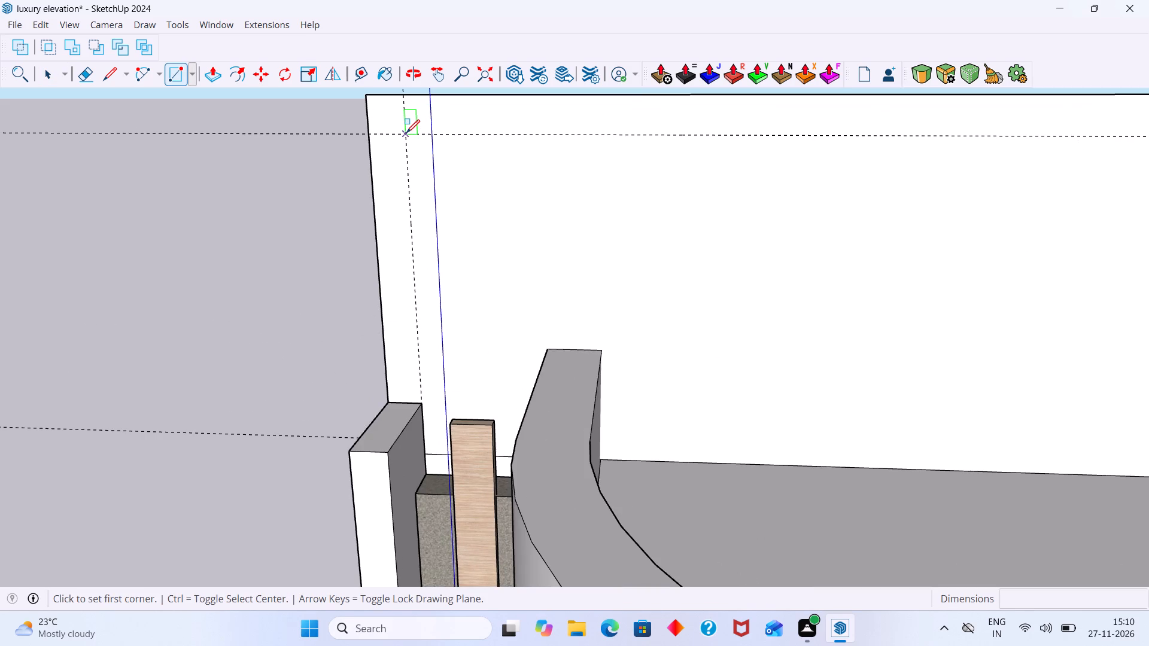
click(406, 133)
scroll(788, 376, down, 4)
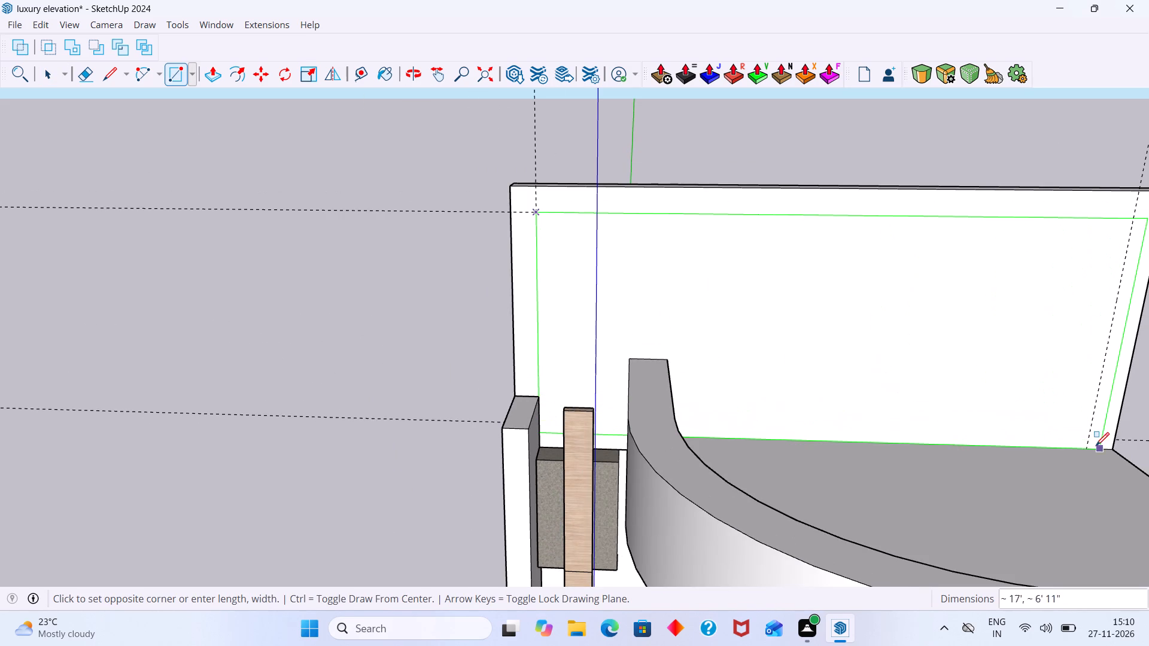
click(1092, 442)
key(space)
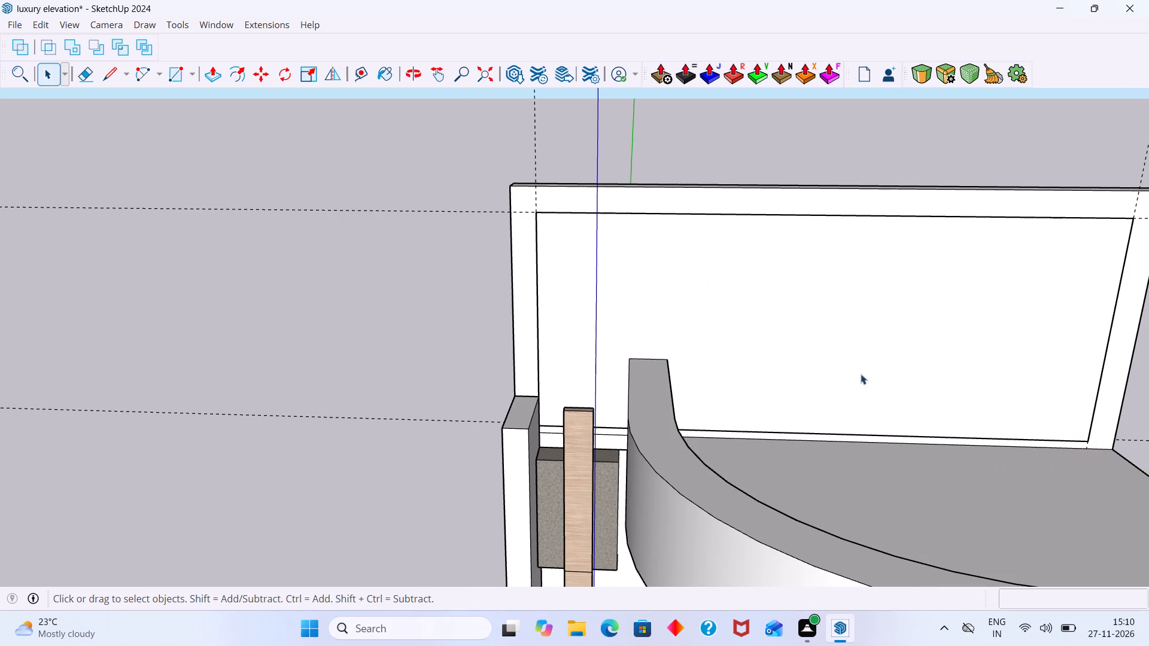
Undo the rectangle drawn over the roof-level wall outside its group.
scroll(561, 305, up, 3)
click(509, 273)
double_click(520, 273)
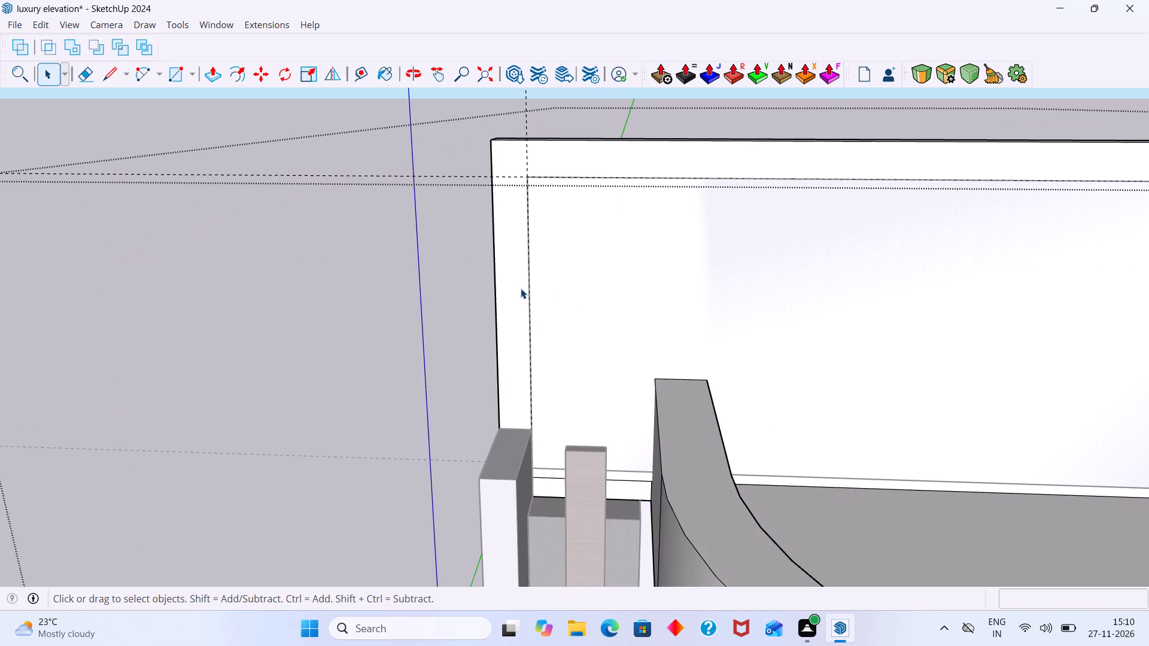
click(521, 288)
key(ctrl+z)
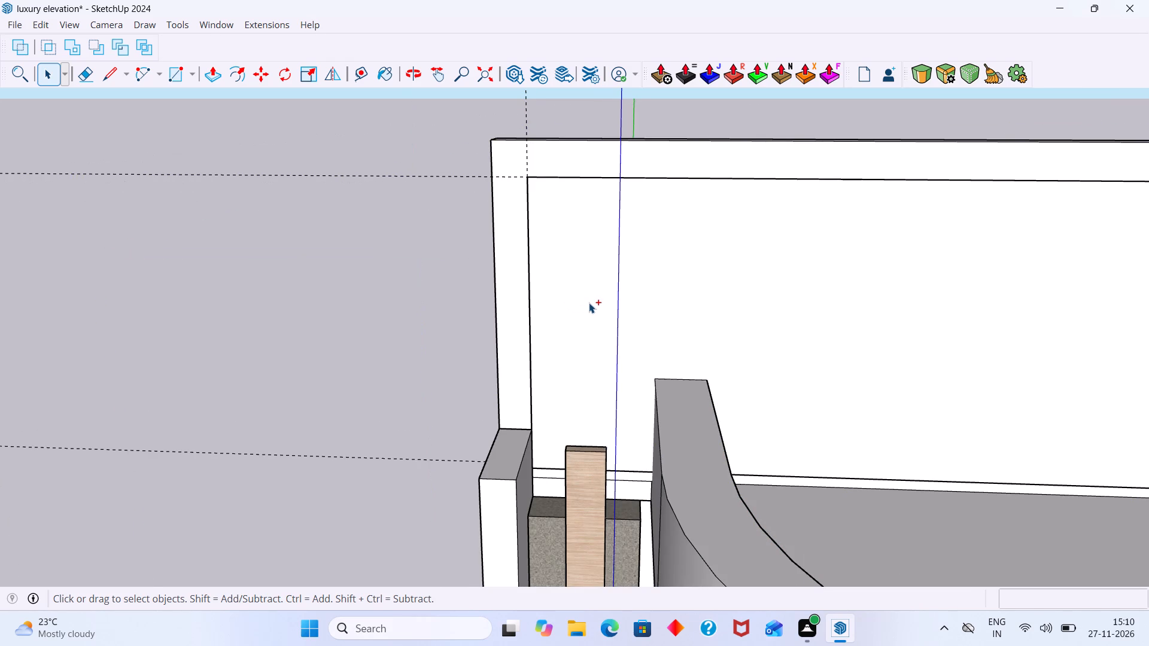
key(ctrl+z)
Inside the roof group, draw a rectangle about 16' 7" by 6' 11" within the border guides on the wall's front face.
double_click(590, 303)
click(590, 304)
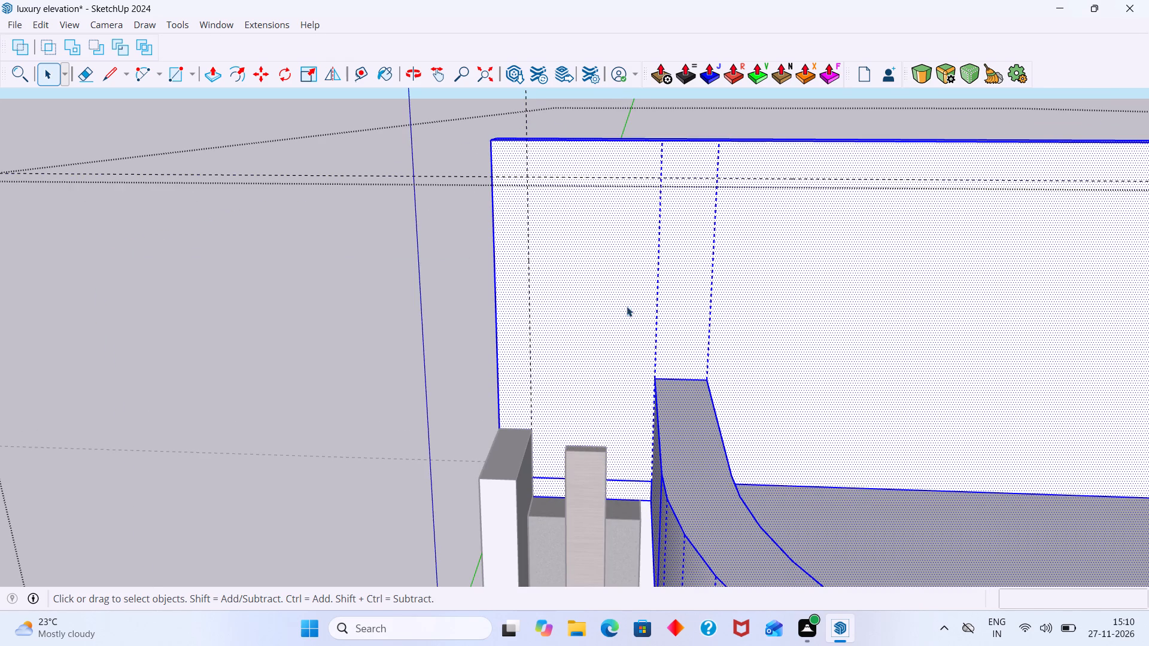
scroll(628, 297, down, 6)
click(422, 326)
scroll(600, 281, up, 5)
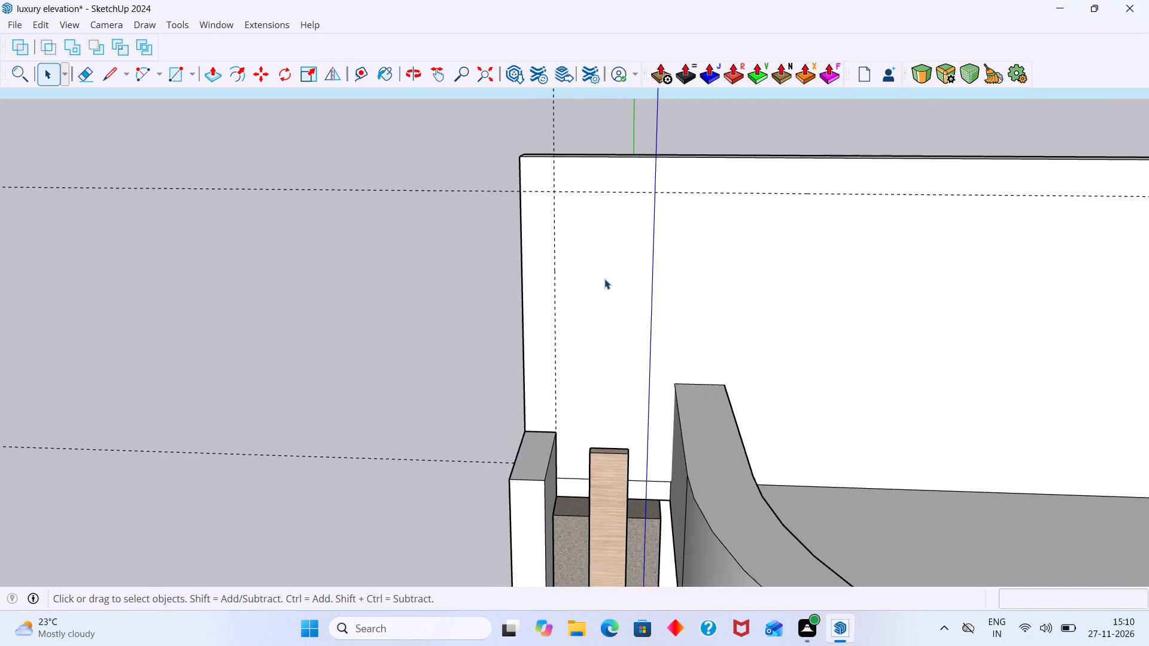
double_click(694, 263)
click(709, 274)
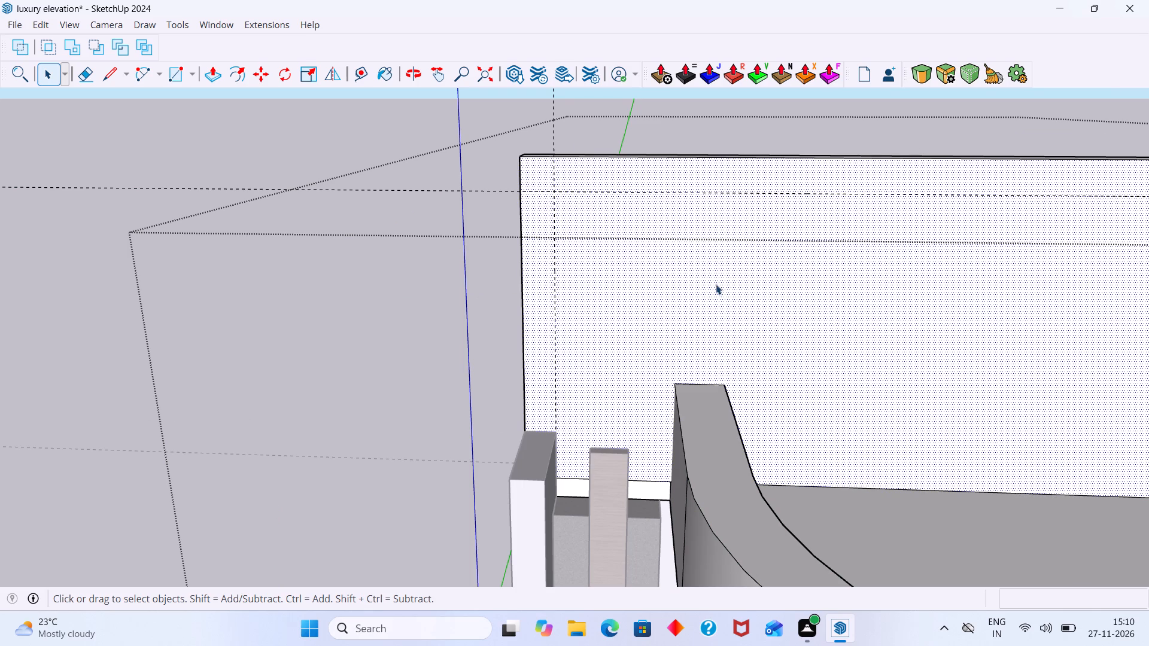
key(r)
click(554, 192)
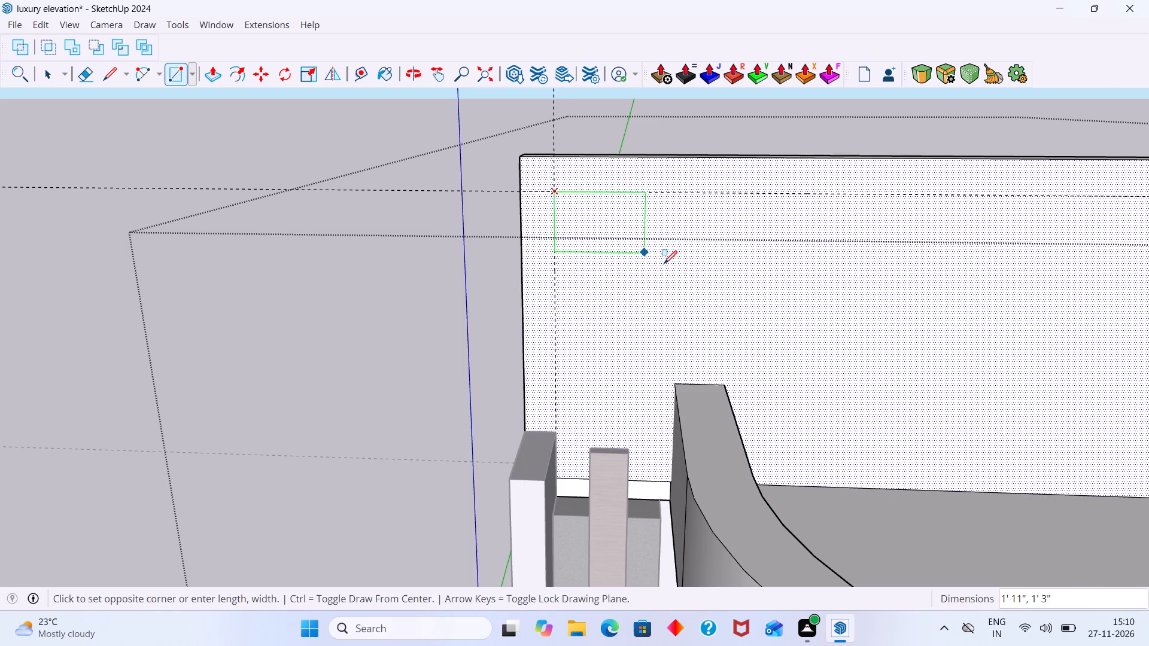
scroll(721, 302, down, 3)
shift+middle_drag(795, 303, 522, 177)
scroll(817, 290, up, 3)
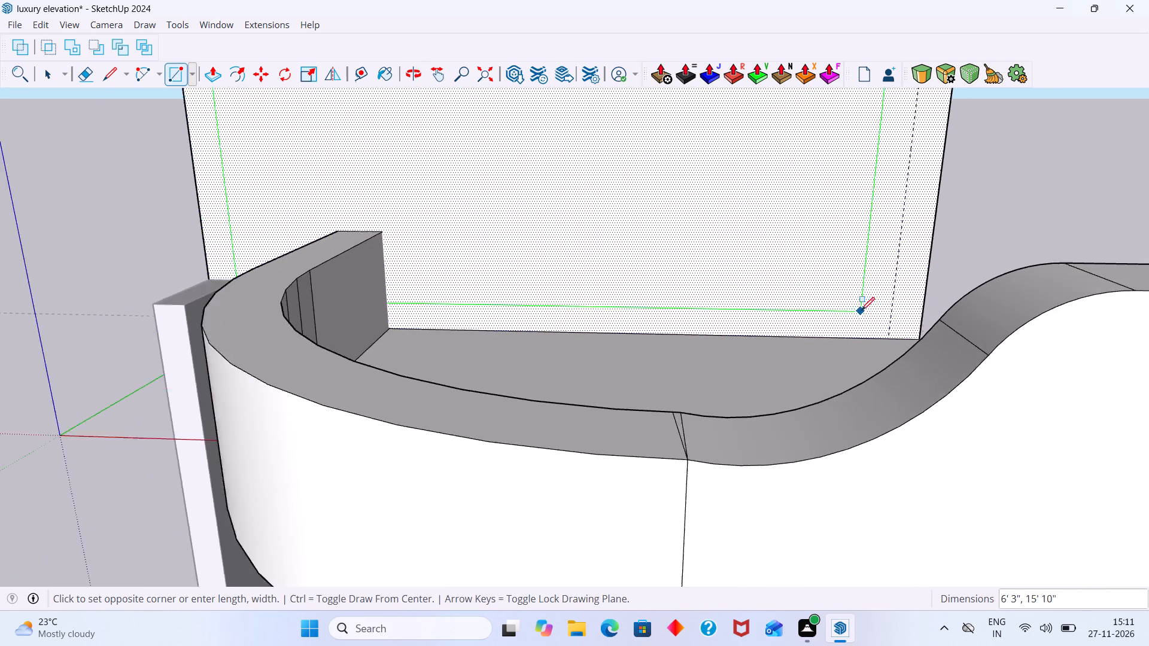
click(893, 338)
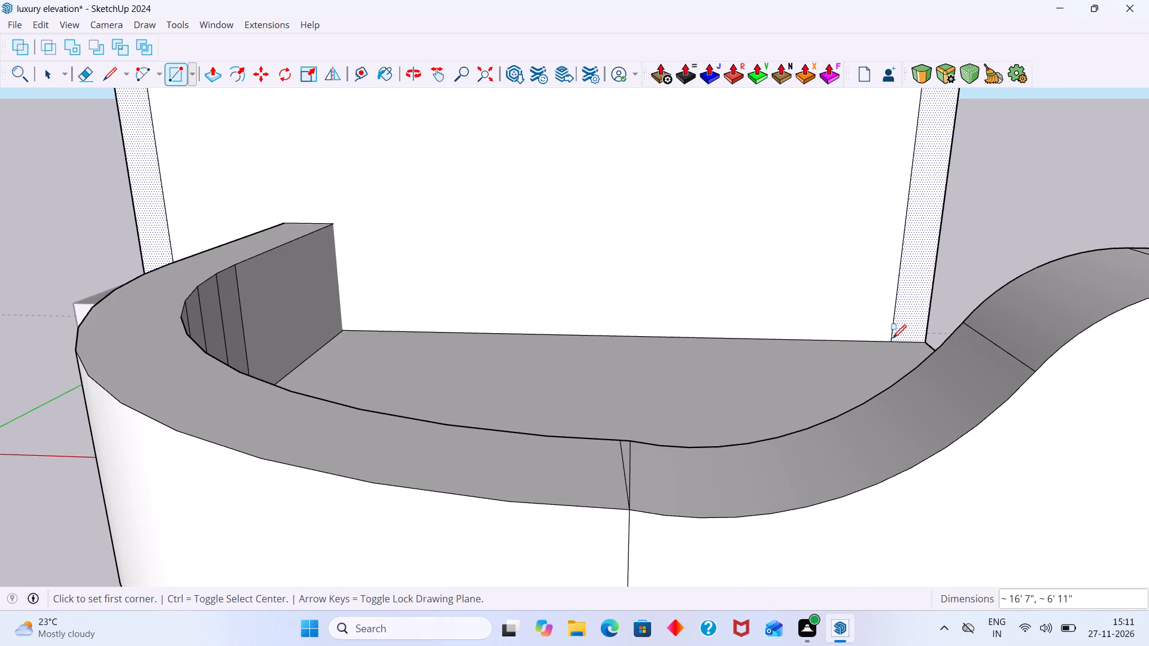
key(space)
Compare the roof wall's border outline with the roof frame in the reference image.
scroll(888, 290, down, 14)
scroll(681, 226, down, 3)
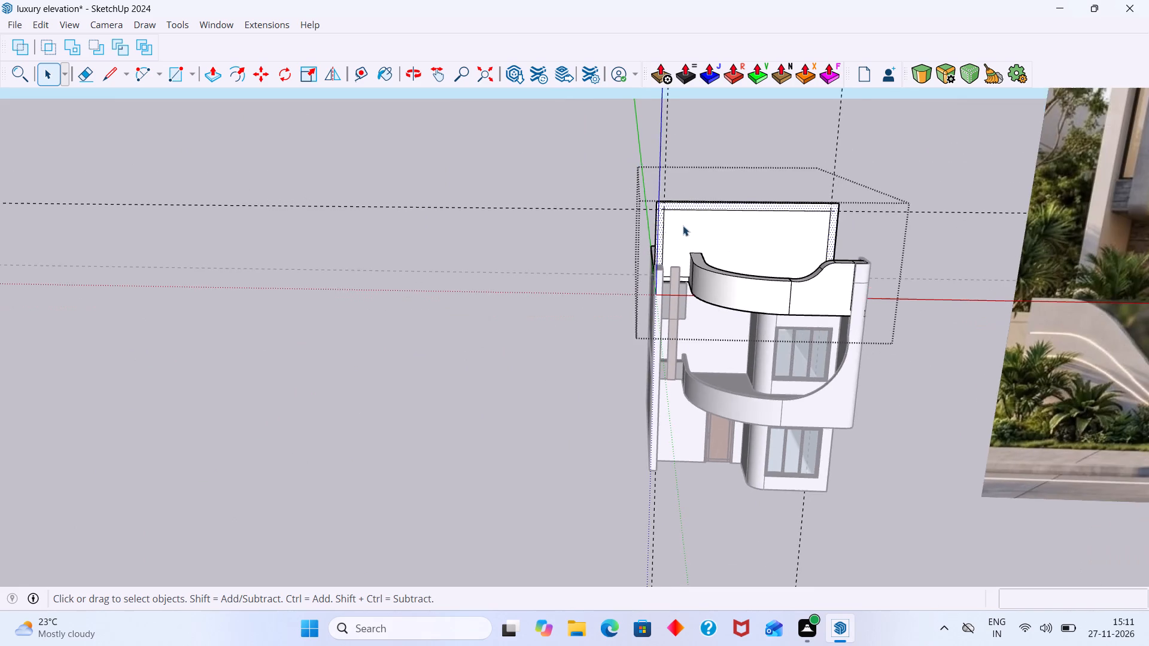
scroll(751, 242, down, 7)
shift+middle_drag(743, 242, 631, 263)
scroll(631, 267, down, 6)
middle_drag(658, 278, 658, 318)
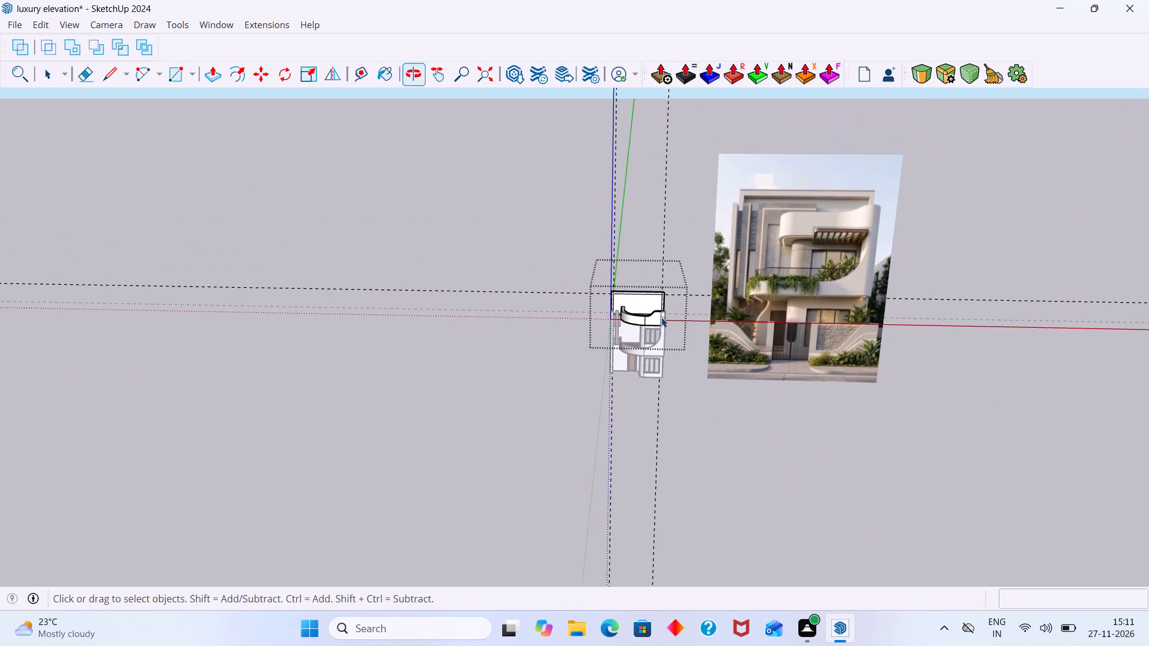
middle_drag(668, 292, 731, 253)
scroll(625, 272, up, 20)
scroll(625, 272, up, 3)
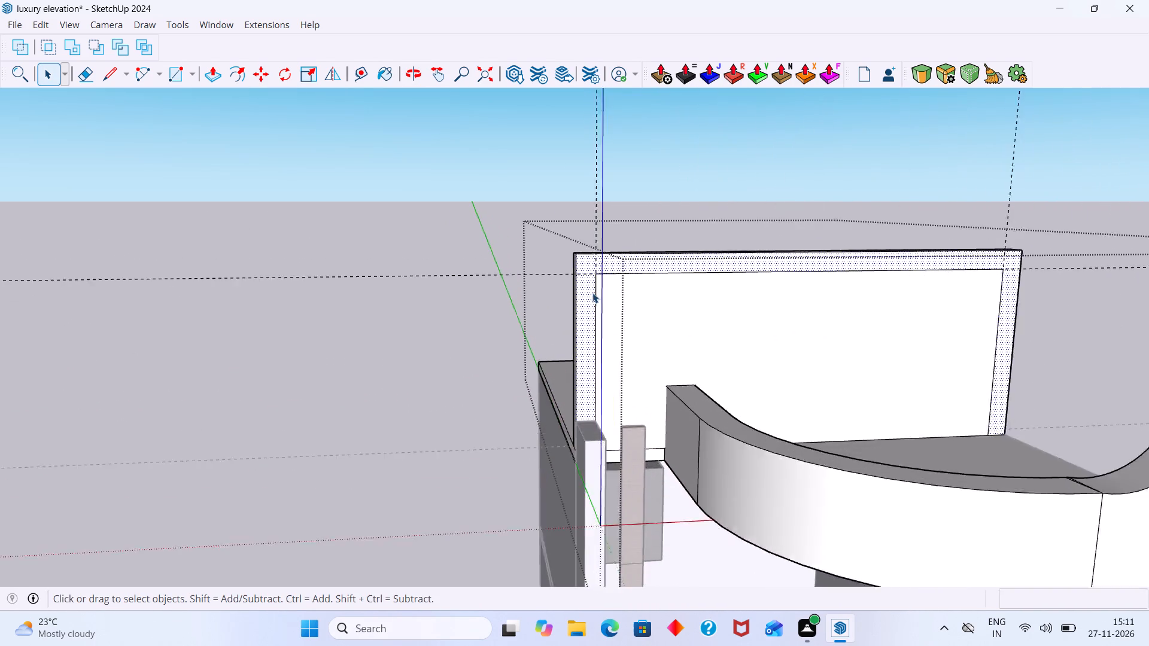
scroll(592, 292, up, 11)
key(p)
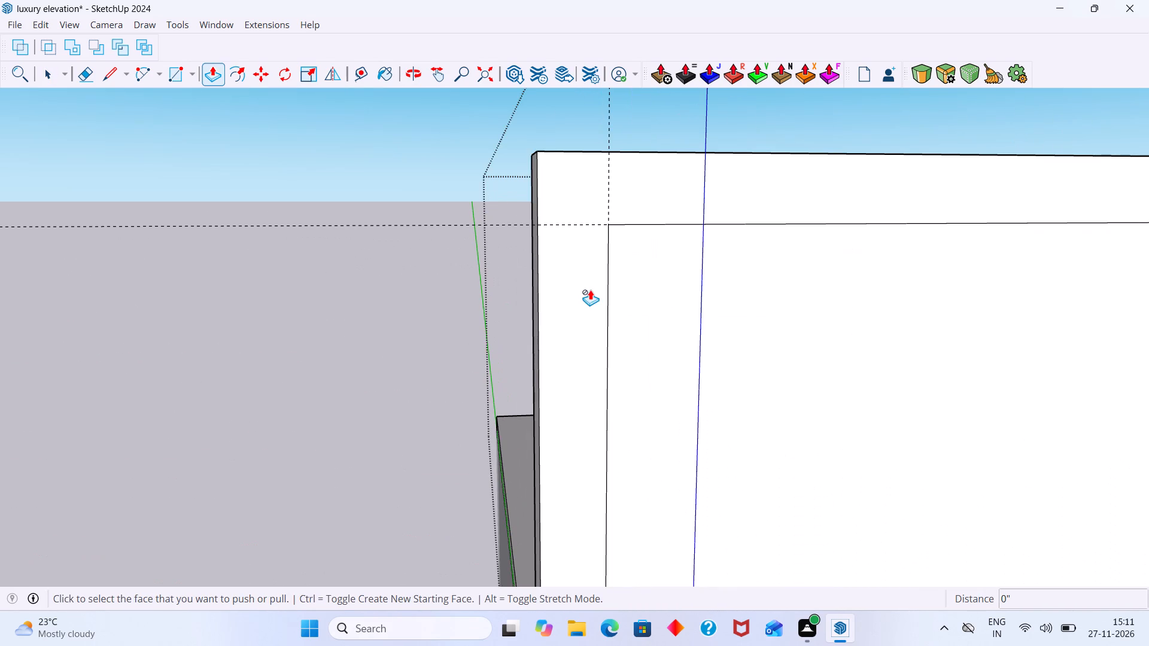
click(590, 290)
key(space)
Extrude the U-shaped border face of the roof wall about 5" with Round Push Pull, and leave the roof group.
double_click(590, 278)
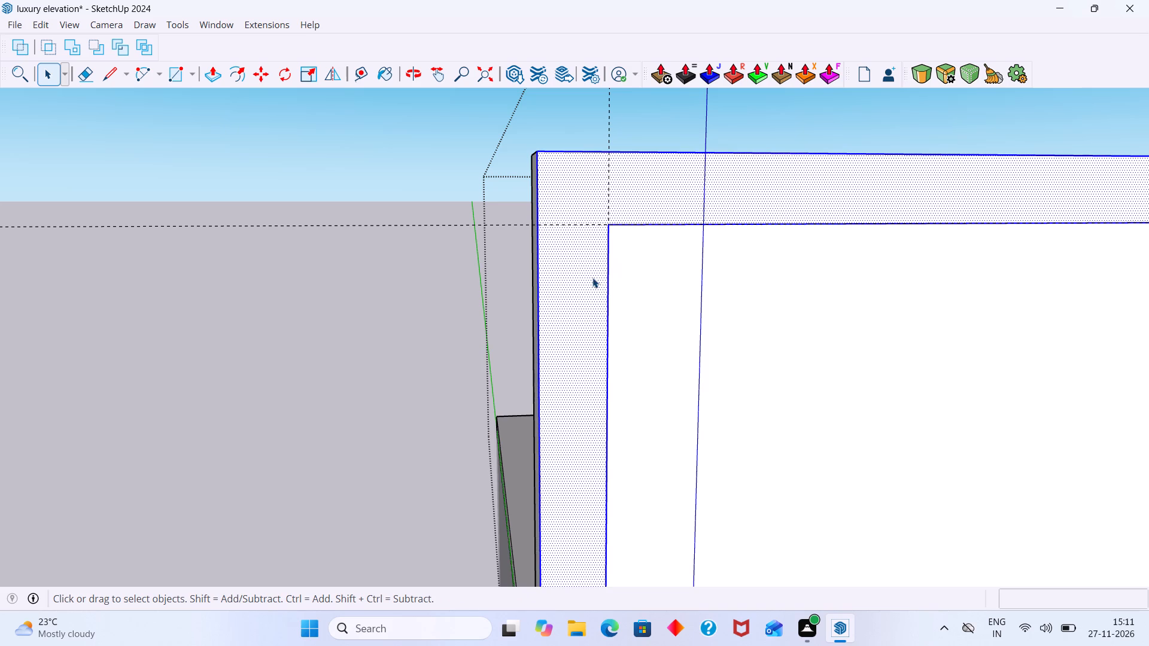
click(591, 278)
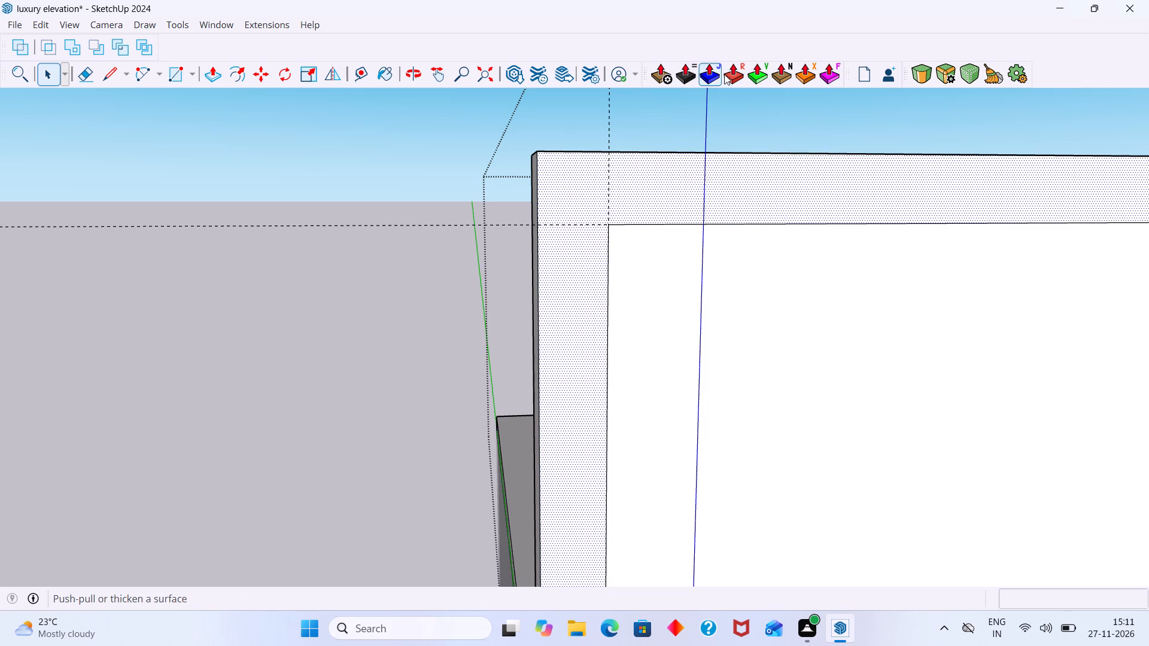
click(730, 74)
click(599, 200)
scroll(640, 196, down, 4)
scroll(639, 198, up, 2)
scroll(639, 199, down, 2)
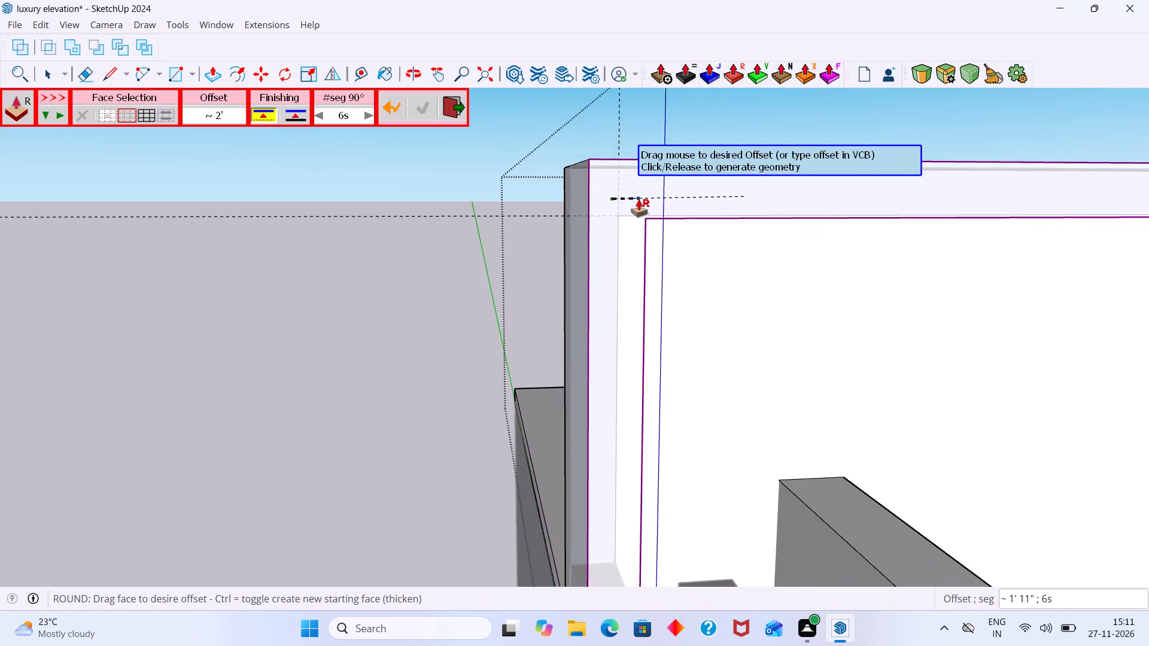
scroll(639, 200, down, 5)
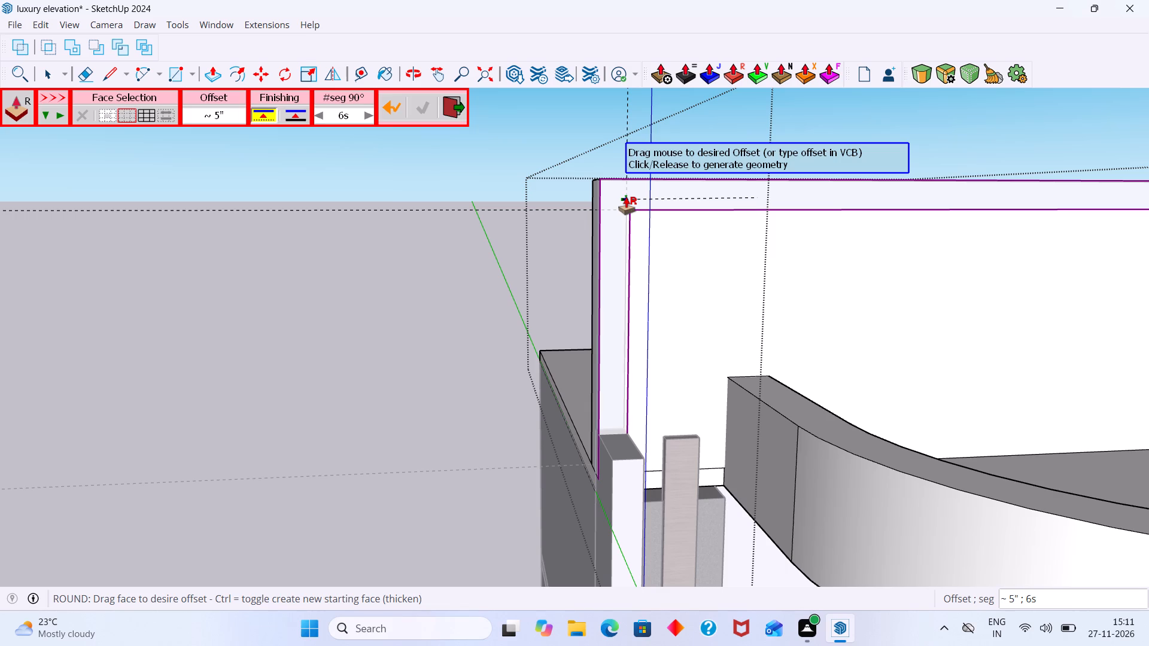
click(626, 197)
key(space)
click(380, 237)
Examine the extruded frame around the roof wall from the front and from below.
scroll(542, 203, down, 7)
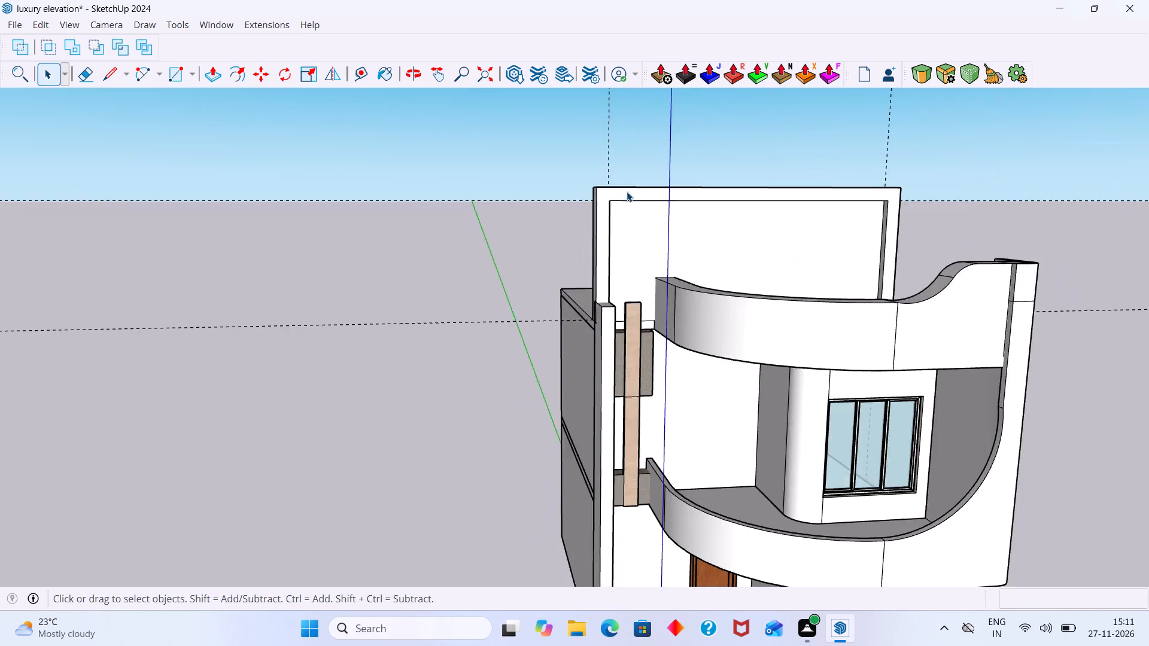
middle_drag(627, 191, 583, 134)
scroll(648, 170, up, 7)
middle_drag(948, 209, 1047, 141)
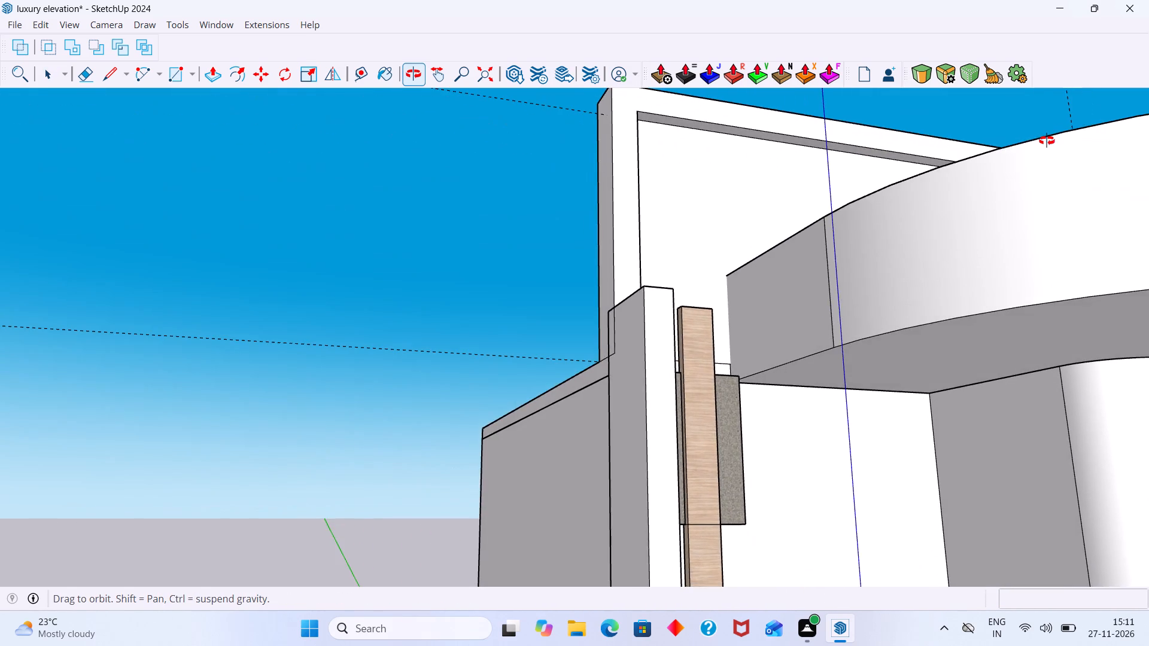
middle_drag(1047, 141, 1045, 141)
scroll(788, 189, up, 6)
scroll(744, 177, down, 20)
scroll(744, 177, down, 2)
middle_drag(756, 195, 742, 294)
Compare the modelled elevation with the reference image, examining the upper facade's stepped panels and roof frame.
scroll(749, 265, down, 16)
scroll(875, 197, up, 13)
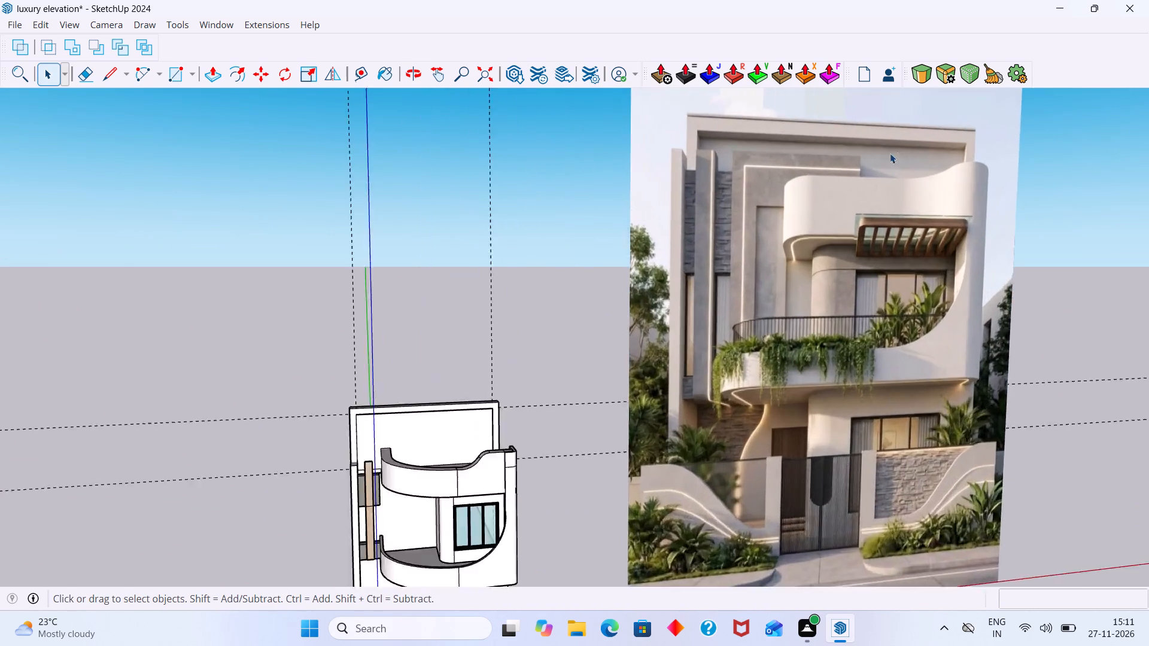
scroll(890, 153, up, 8)
scroll(923, 141, down, 1)
scroll(741, 163, down, 3)
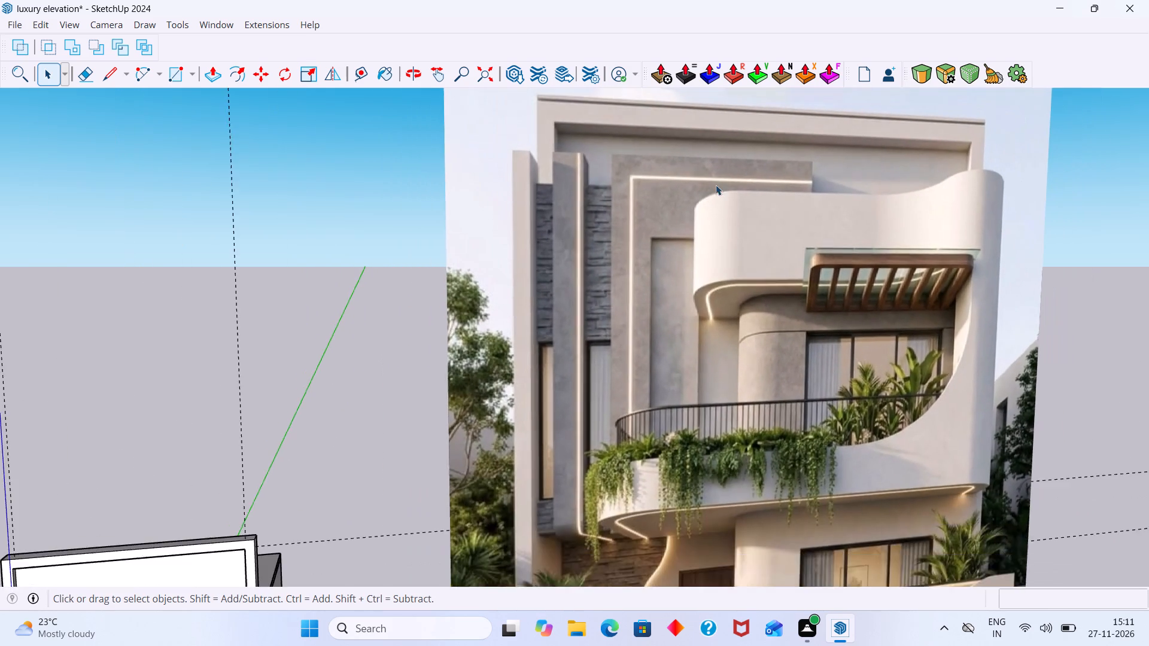
scroll(716, 185, down, 6)
shift+middle_drag(343, 424, 426, 383)
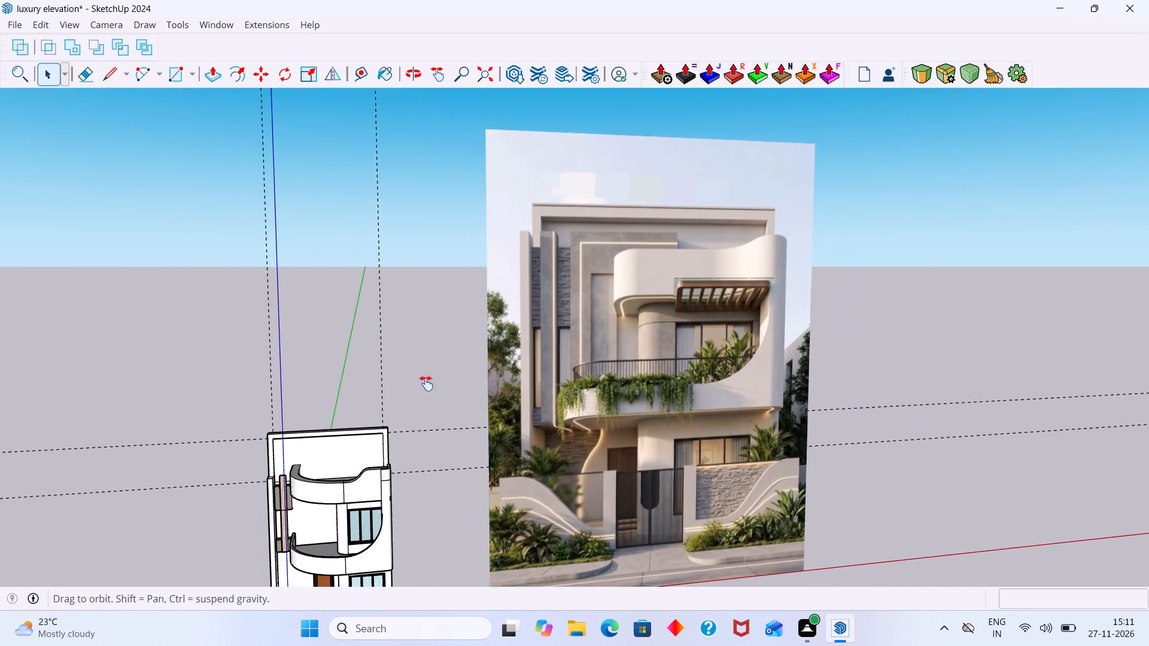
shift+middle_drag(426, 383, 490, 351)
scroll(426, 437, up, 4)
middle_drag(430, 431, 414, 413)
scroll(422, 374, up, 2)
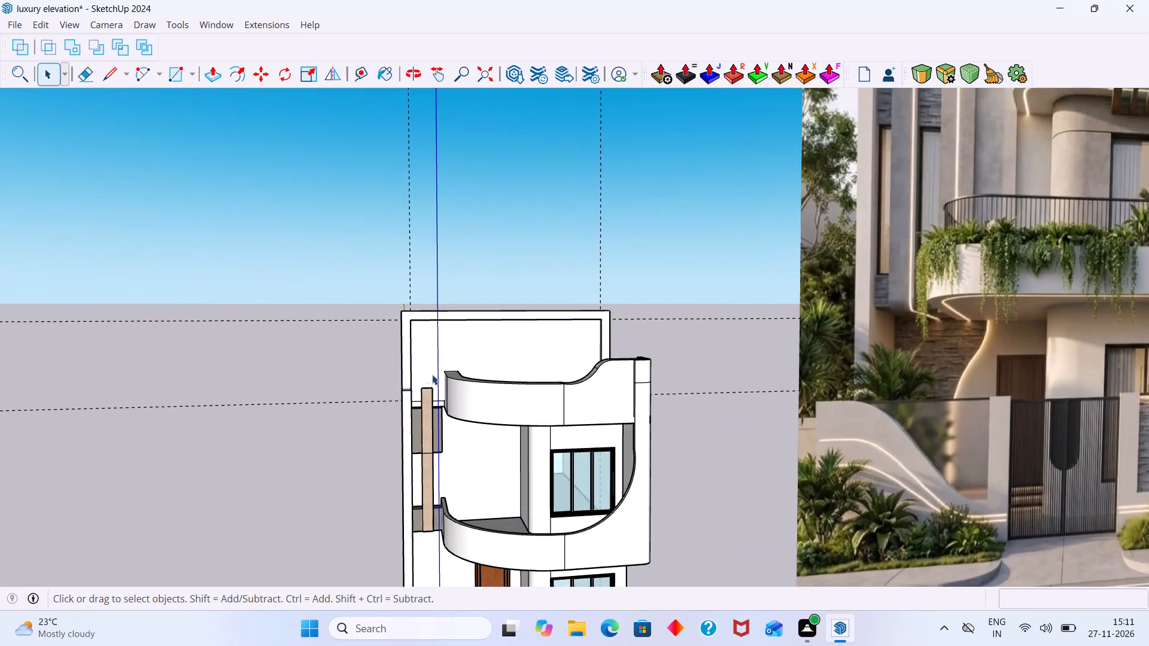
scroll(432, 374, up, 1)
scroll(433, 374, down, 10)
scroll(427, 401, up, 2)
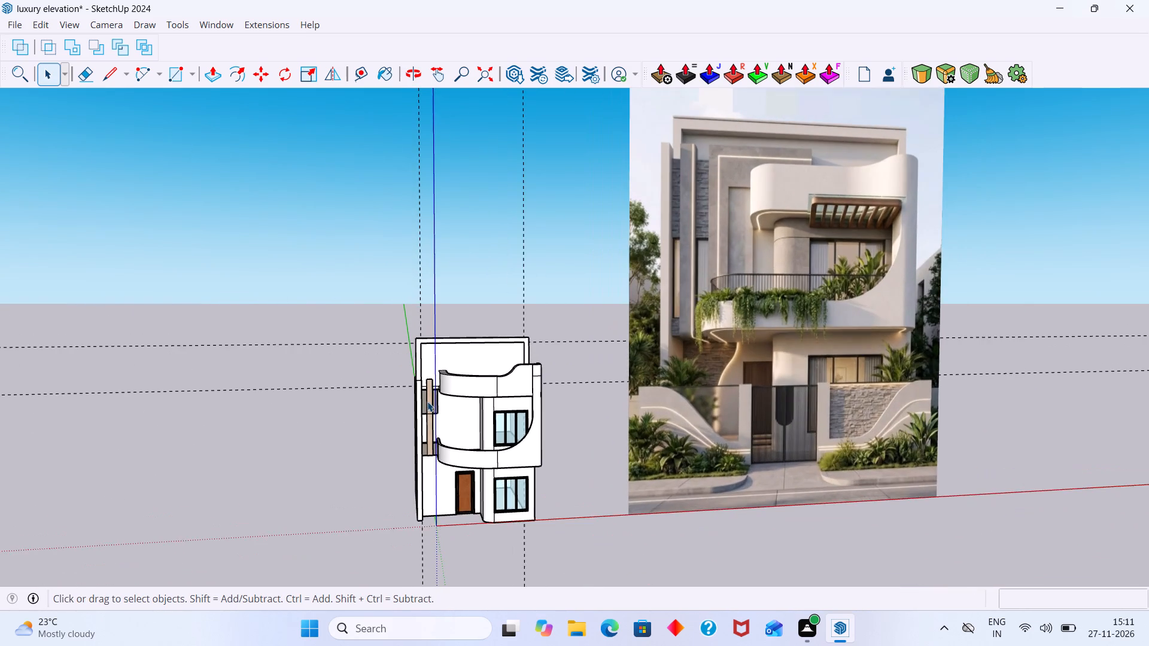
scroll(427, 401, up, 1)
scroll(428, 407, down, 2)
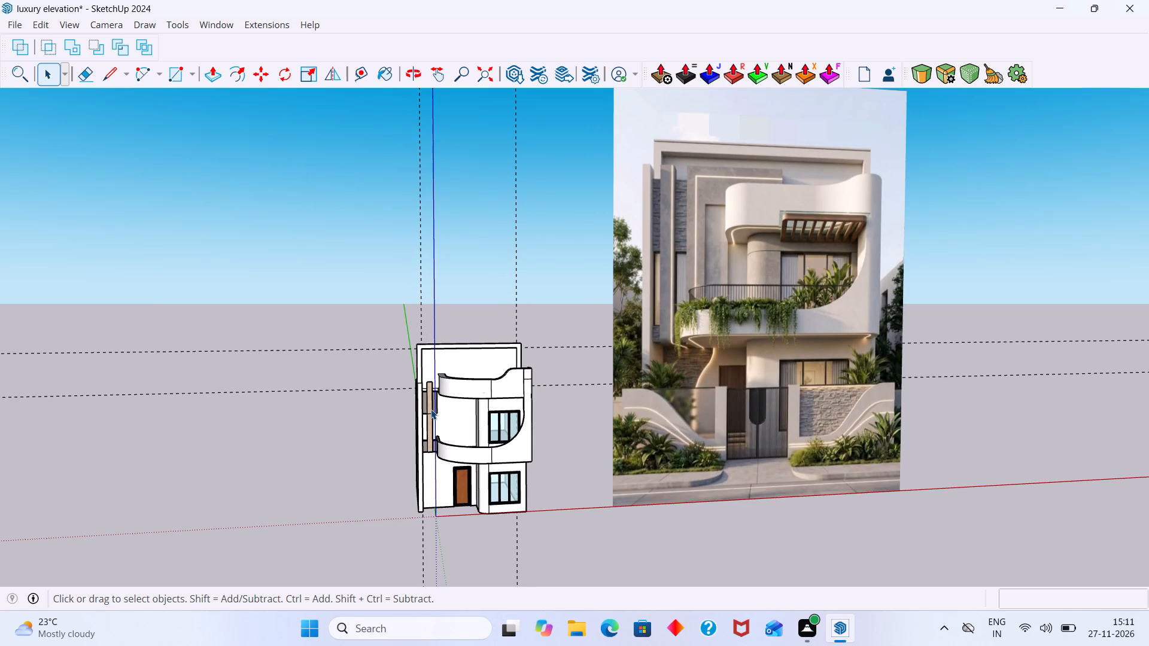
middle_drag(838, 203, 913, 215)
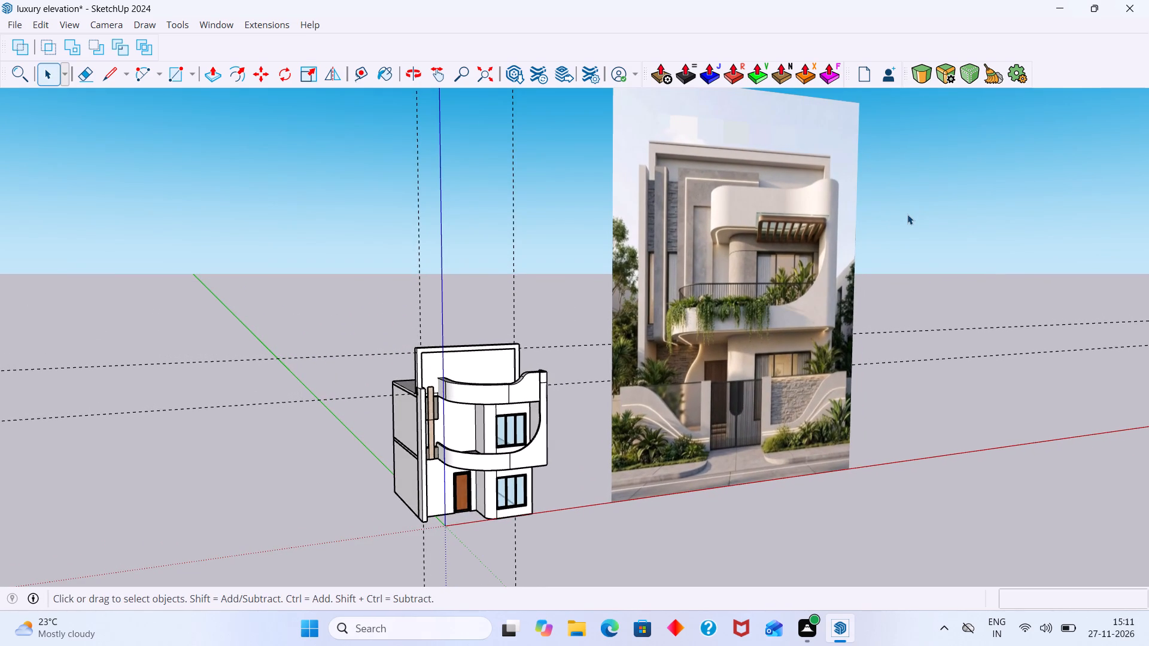
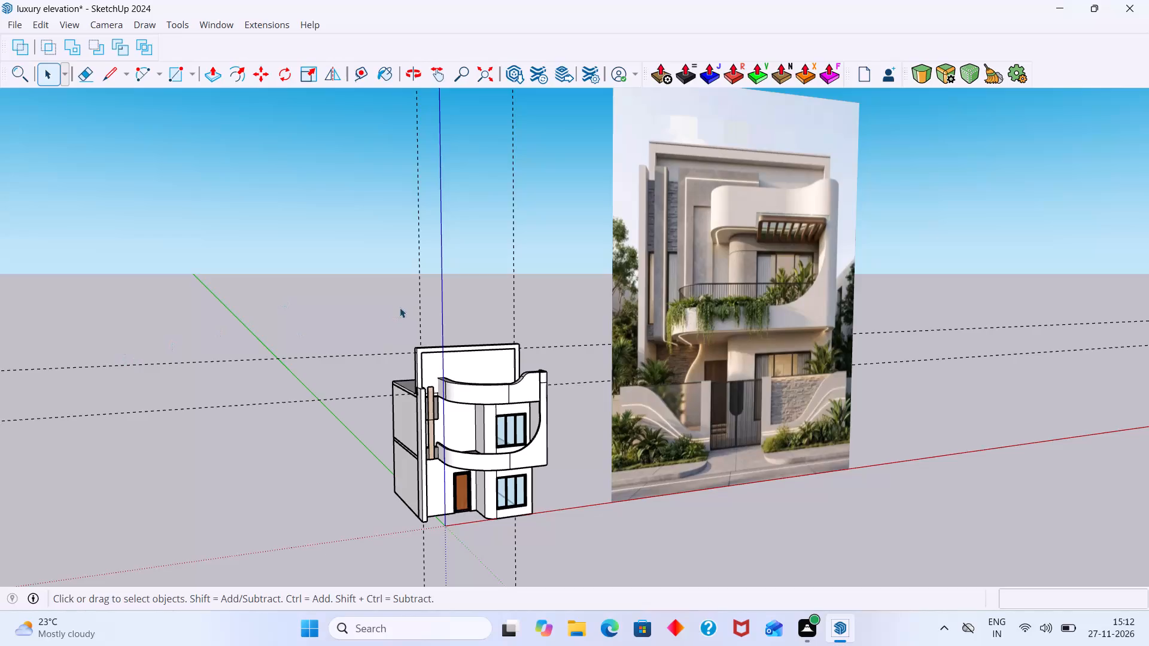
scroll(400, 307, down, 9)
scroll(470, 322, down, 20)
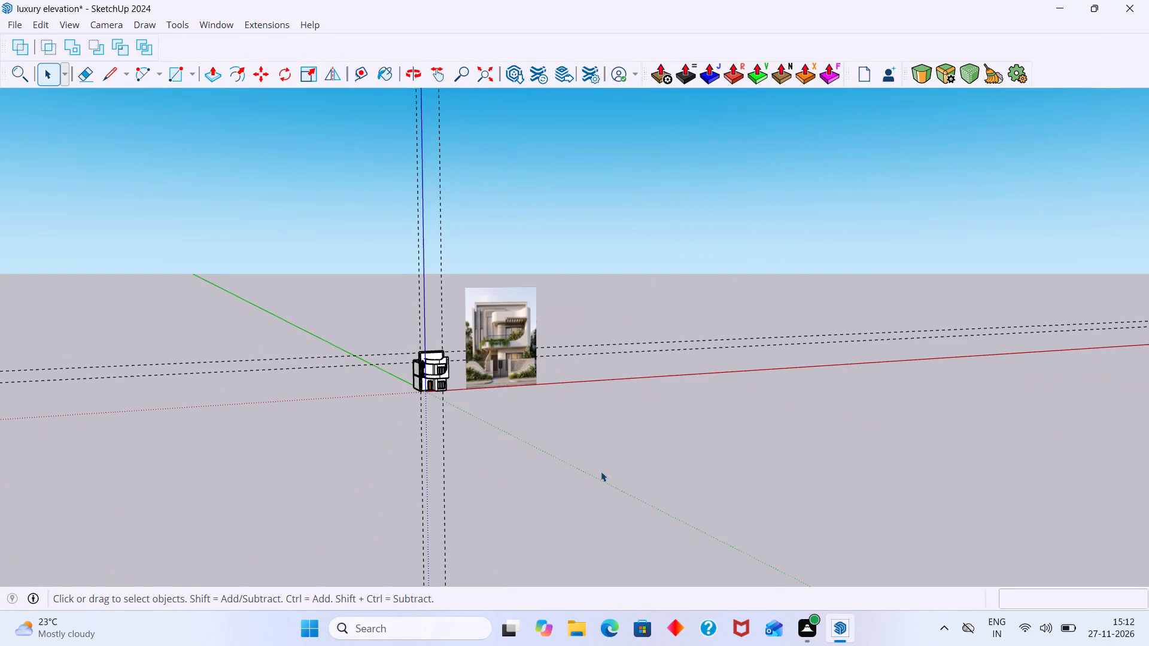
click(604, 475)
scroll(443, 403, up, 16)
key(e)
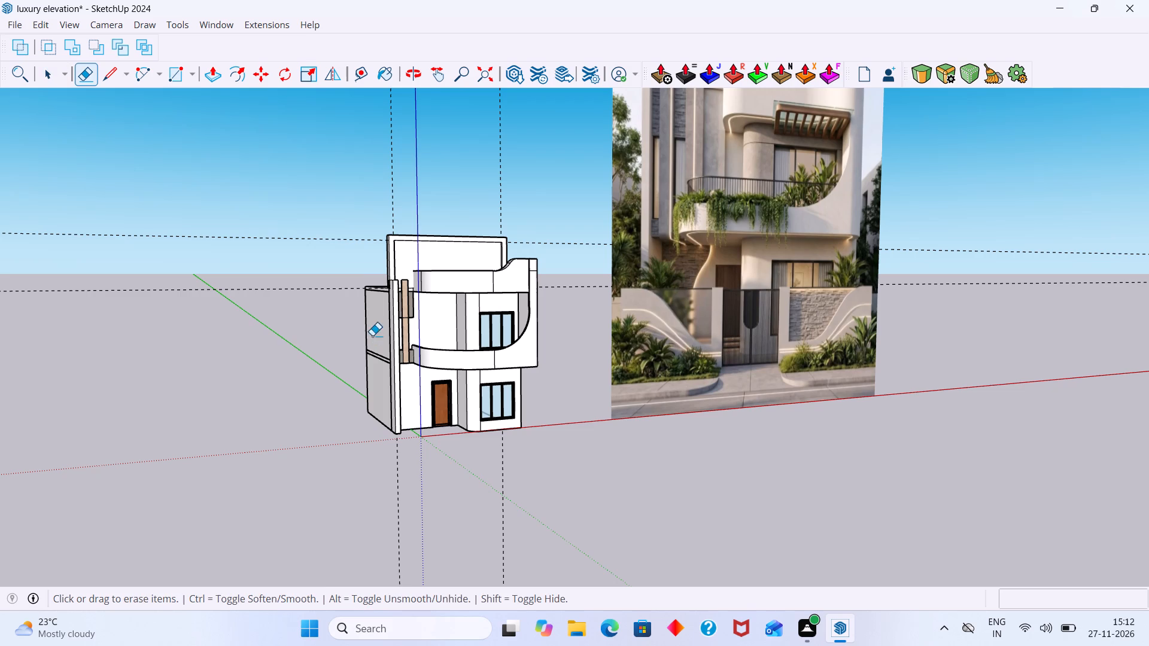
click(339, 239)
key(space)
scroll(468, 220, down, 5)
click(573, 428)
Erase the two vertical guide lines at the house's front, opening the roof and parapet group that contains them.
scroll(498, 367, up, 4)
middle_drag(510, 346, 488, 371)
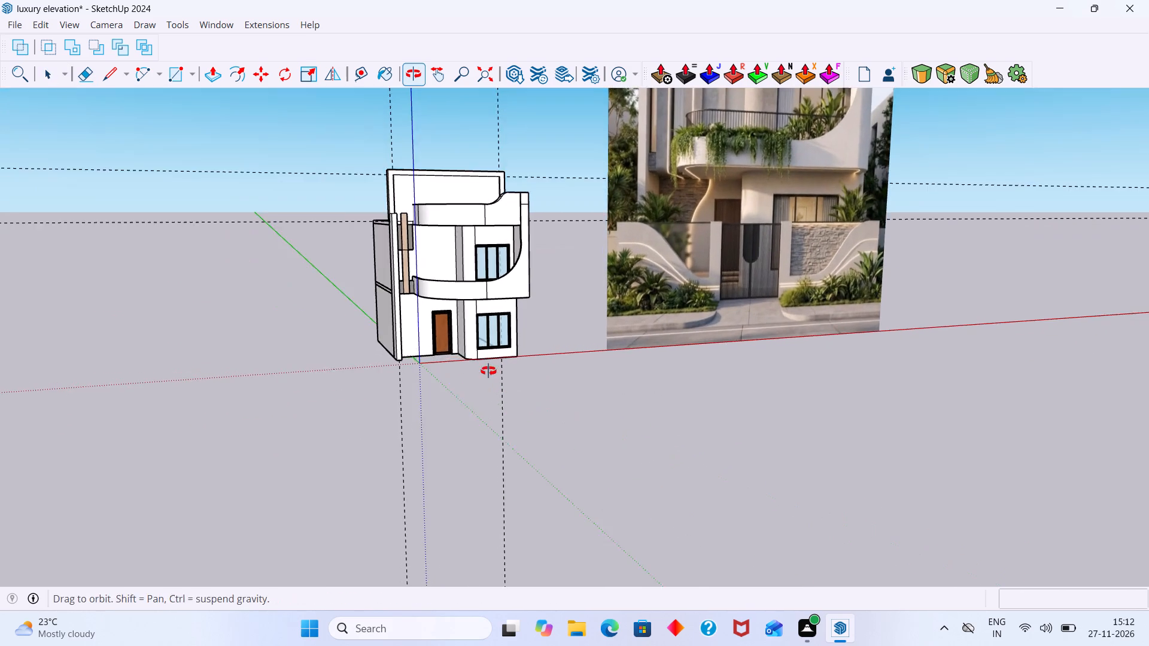
middle_drag(488, 371, 486, 374)
scroll(518, 409, up, 3)
double_click(498, 409)
click(497, 418)
click(507, 418)
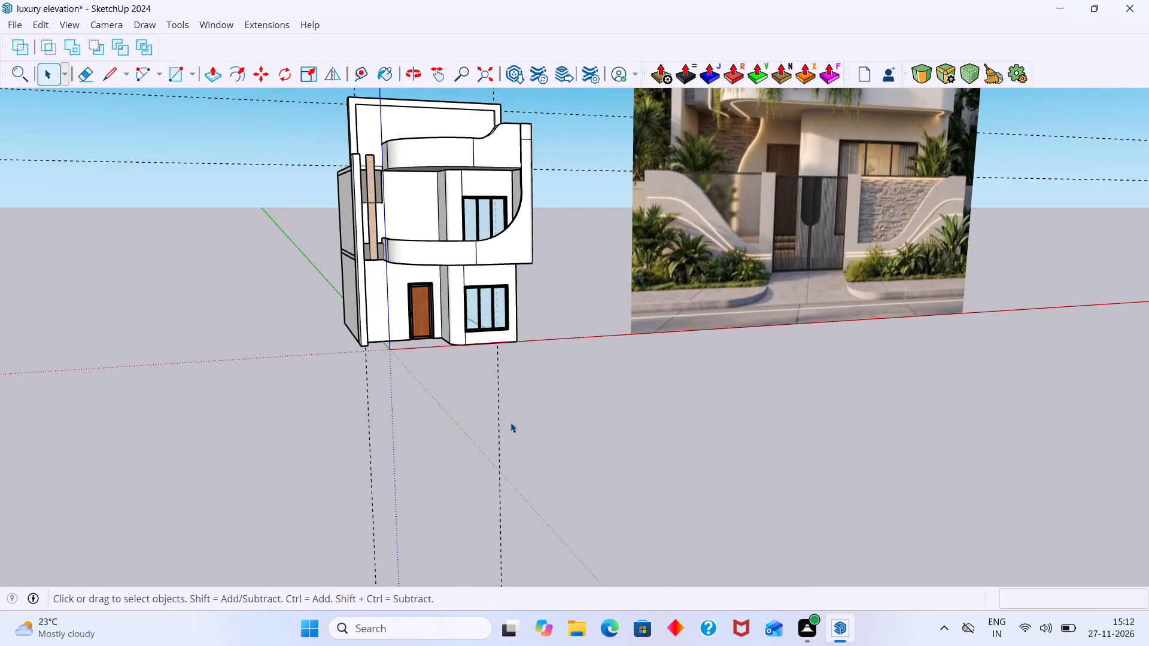
key(e)
drag(503, 427, 408, 465)
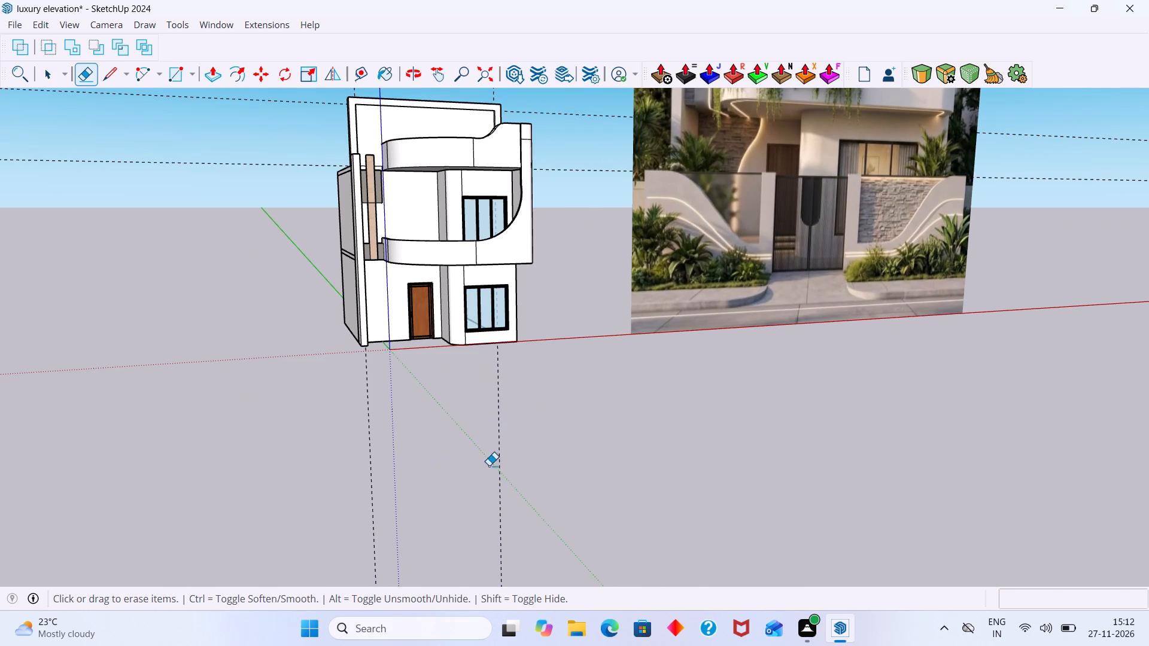
key(space)
triple_click(498, 462)
click(501, 461)
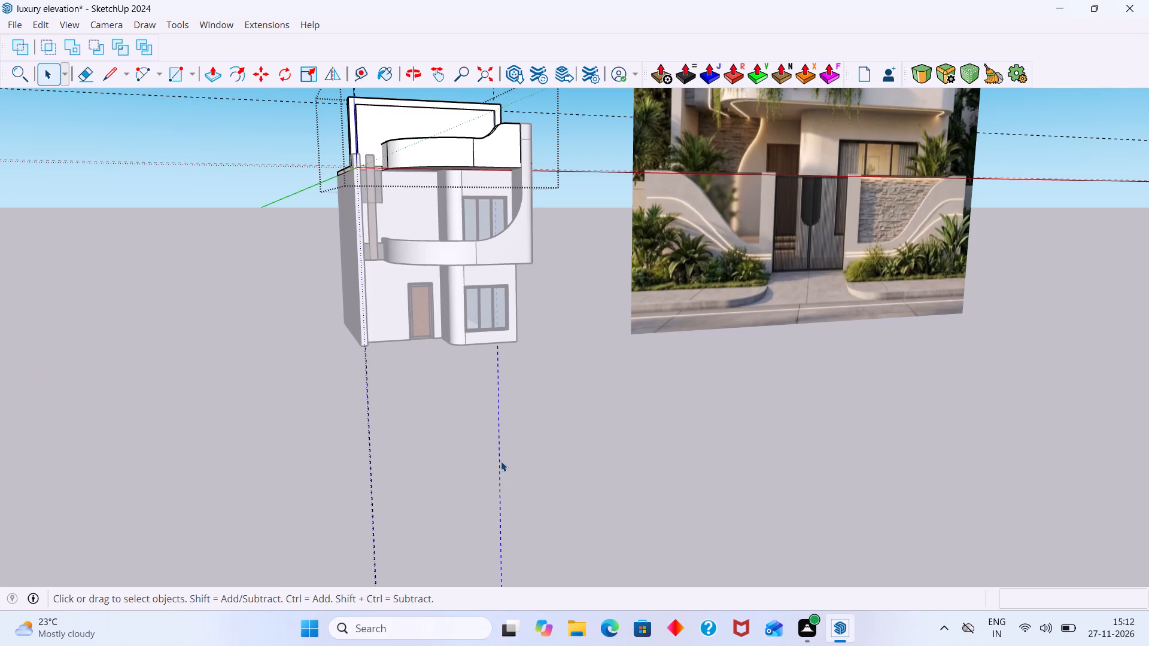
key(e)
drag(498, 462, 362, 514)
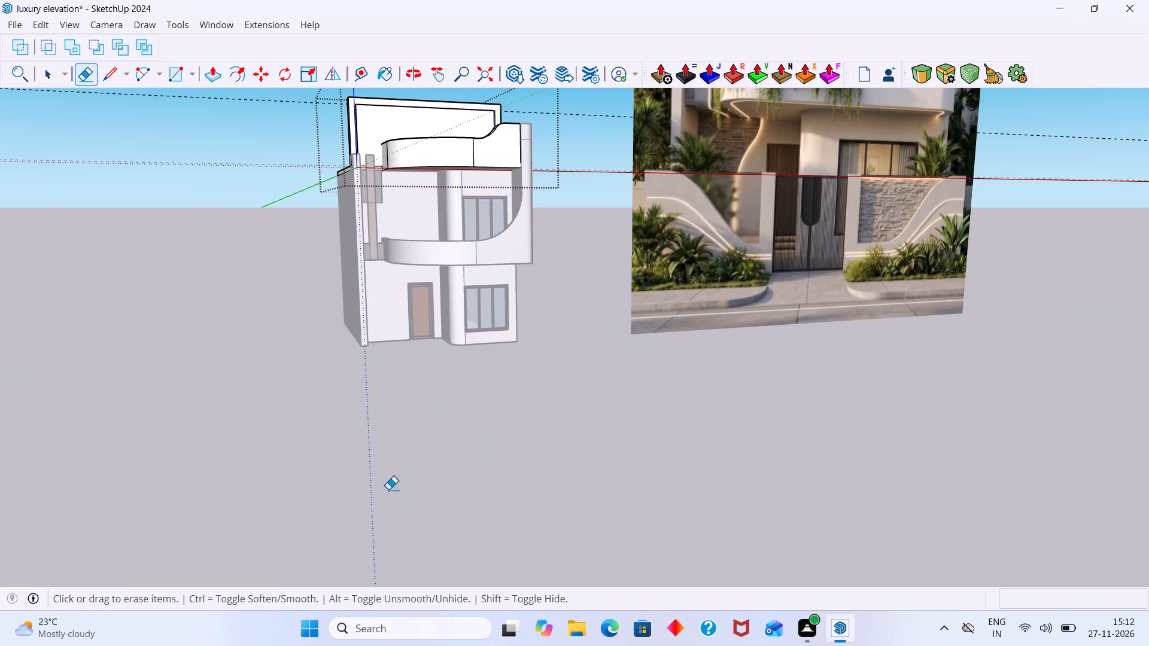
Erase the two horizontal guide lines crossing the house, one inside the roof group and one outside it.
scroll(506, 449, down, 7)
scroll(466, 258, up, 7)
drag(574, 235, 580, 259)
click(576, 312)
key(space)
click(601, 349)
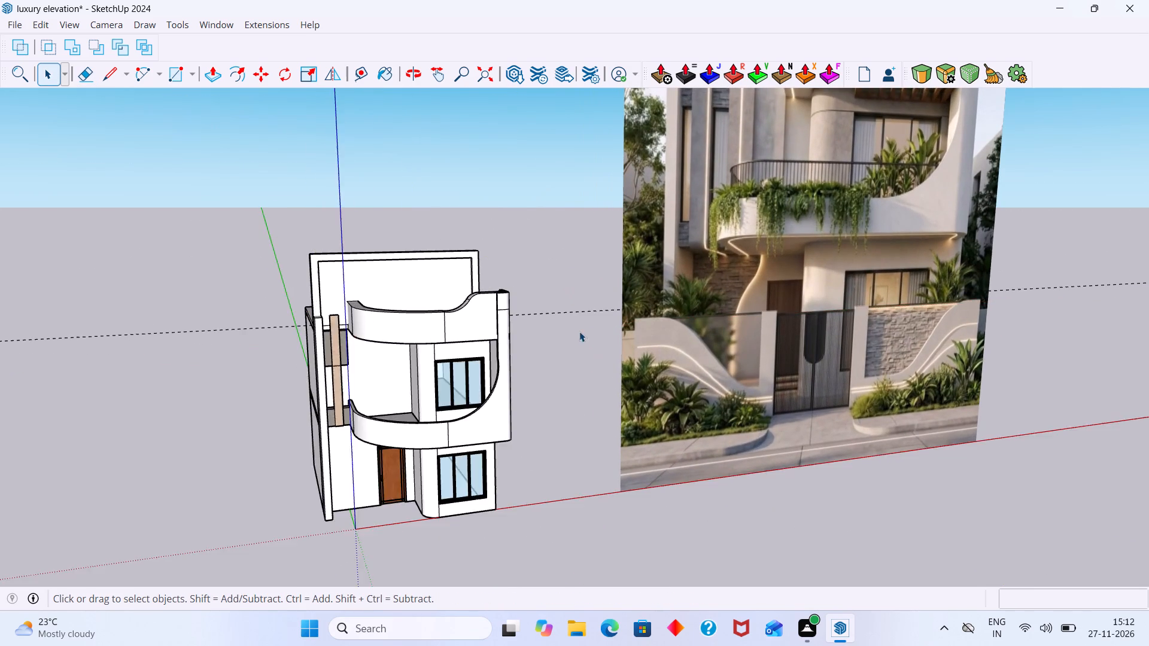
scroll(570, 319, up, 2)
key(e)
drag(572, 297, 584, 318)
scroll(583, 317, down, 3)
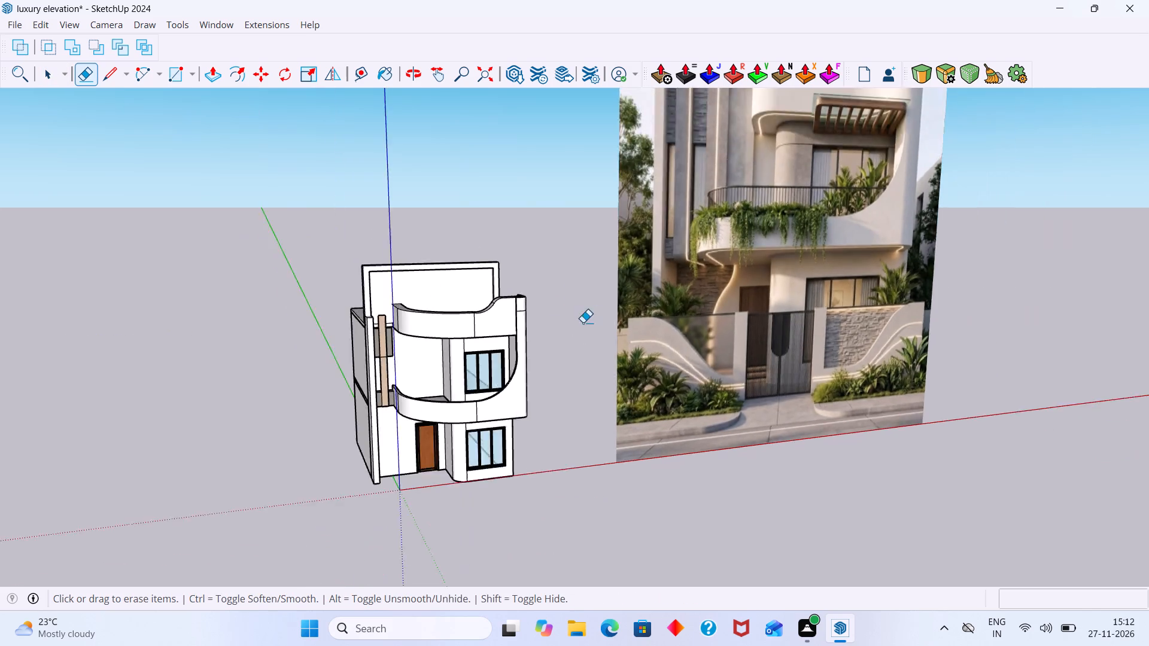
scroll(583, 322, down, 11)
key(space)
click(565, 440)
Examine the house model from several angles against the reference photo, including the side wall, balcony and entrance.
scroll(522, 397, up, 6)
middle_drag(505, 393, 512, 393)
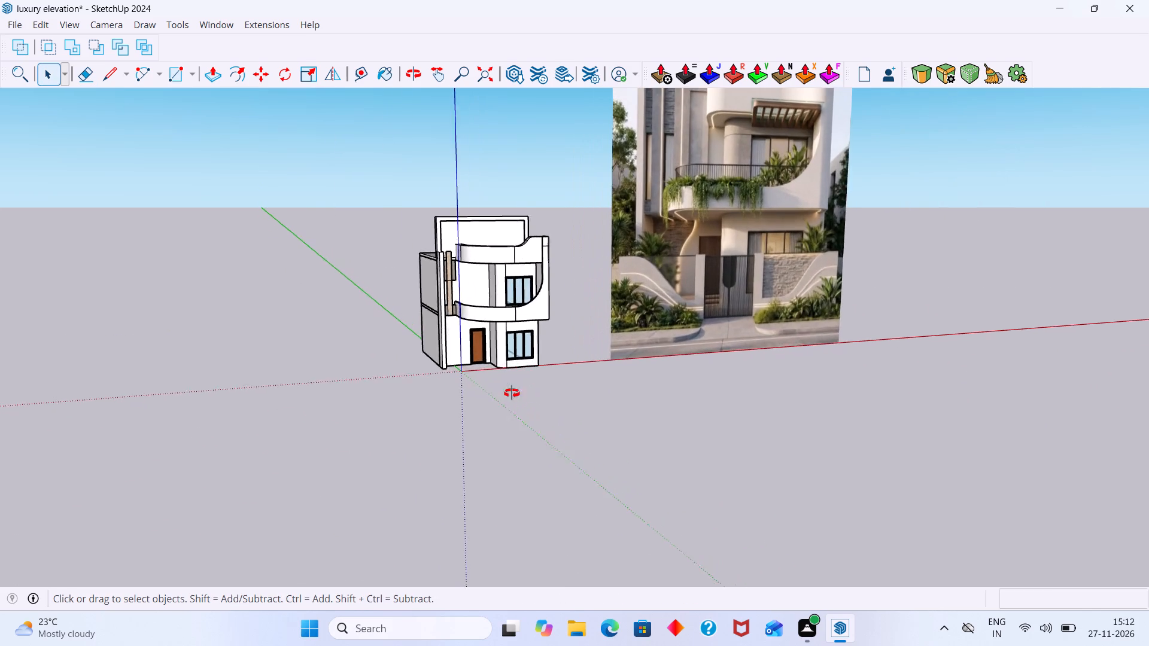
middle_drag(512, 393, 586, 393)
shift+middle_drag(587, 395, 550, 450)
middle_drag(586, 420, 534, 482)
middle_drag(545, 467, 531, 425)
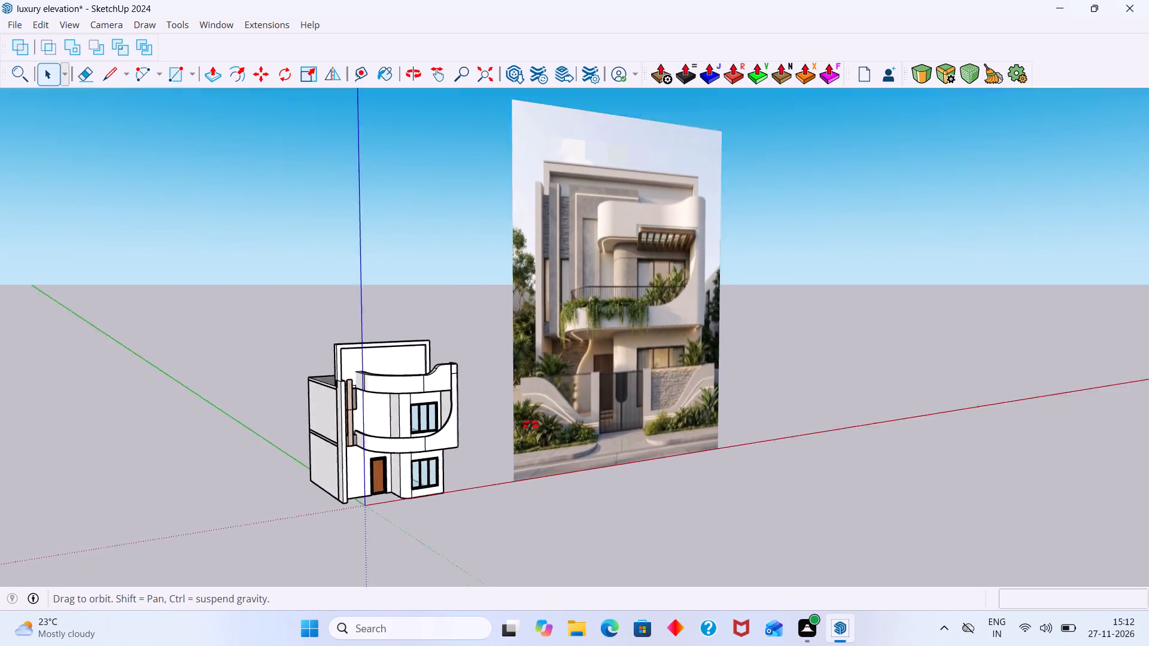
middle_drag(531, 425, 473, 392)
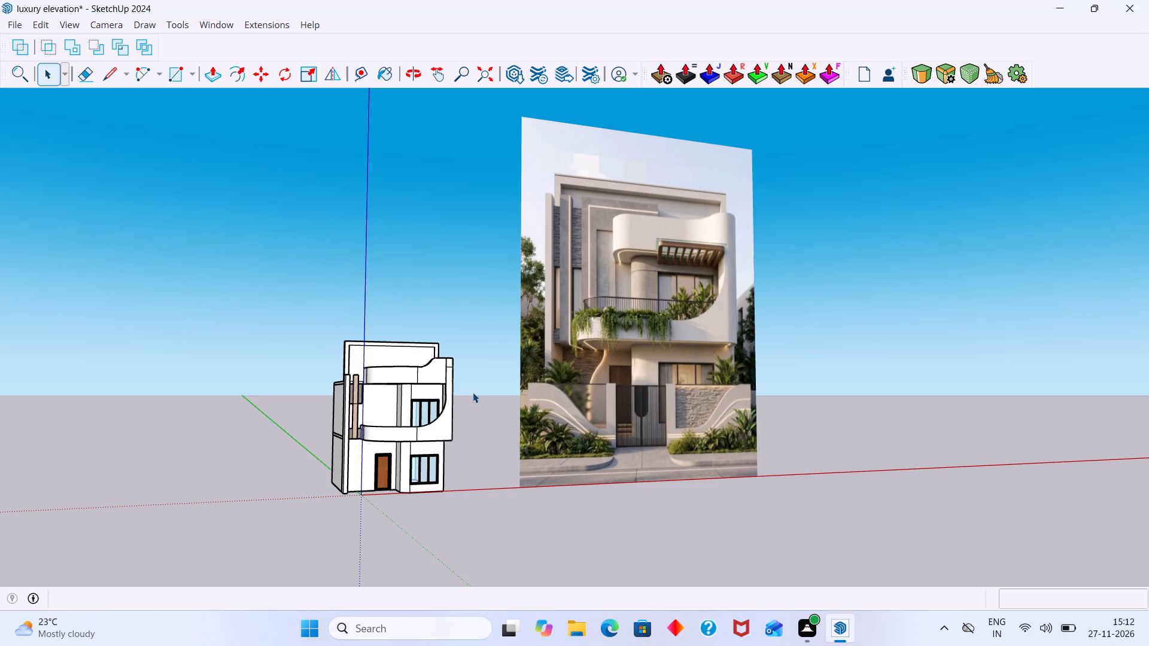
scroll(463, 365, up, 5)
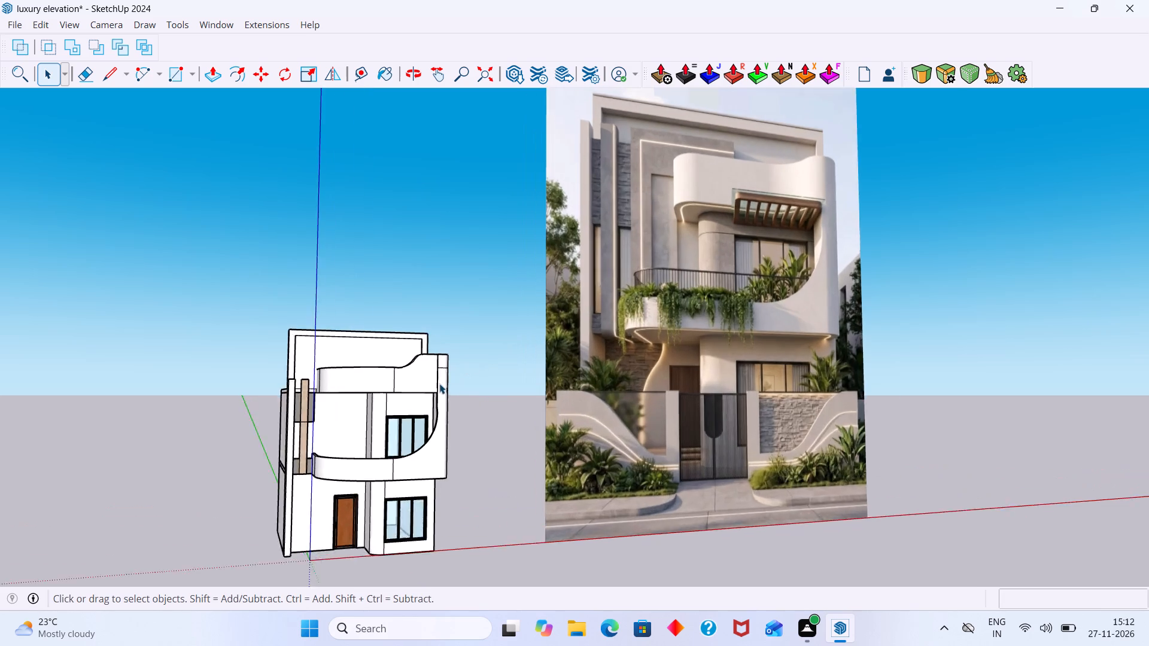
scroll(439, 383, up, 2)
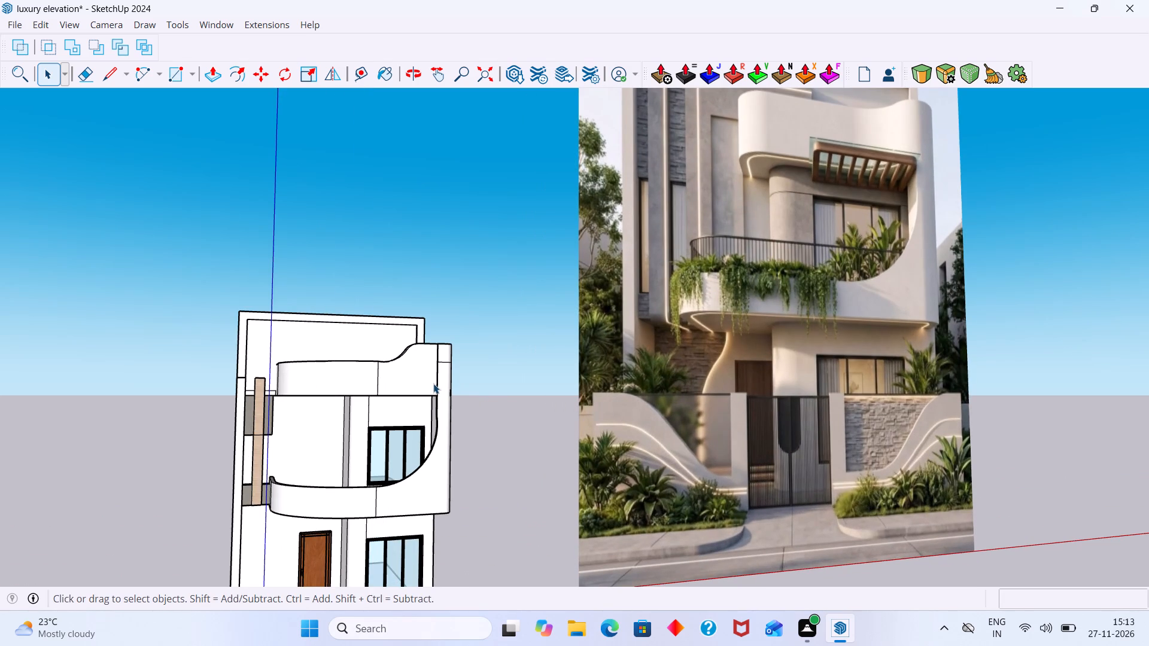
scroll(413, 407, up, 5)
middle_drag(396, 420, 588, 315)
scroll(588, 315, down, 16)
middle_drag(535, 354, 496, 459)
scroll(504, 432, up, 3)
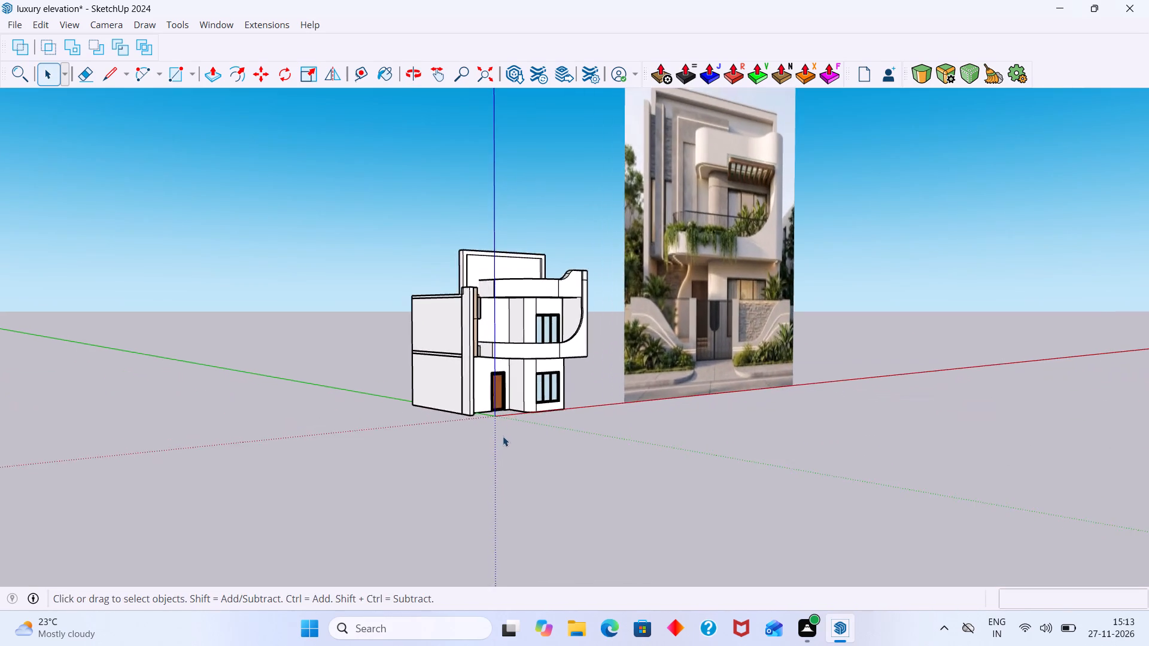
middle_drag(503, 436, 498, 467)
scroll(467, 356, up, 5)
middle_drag(467, 351, 482, 457)
scroll(495, 422, up, 1)
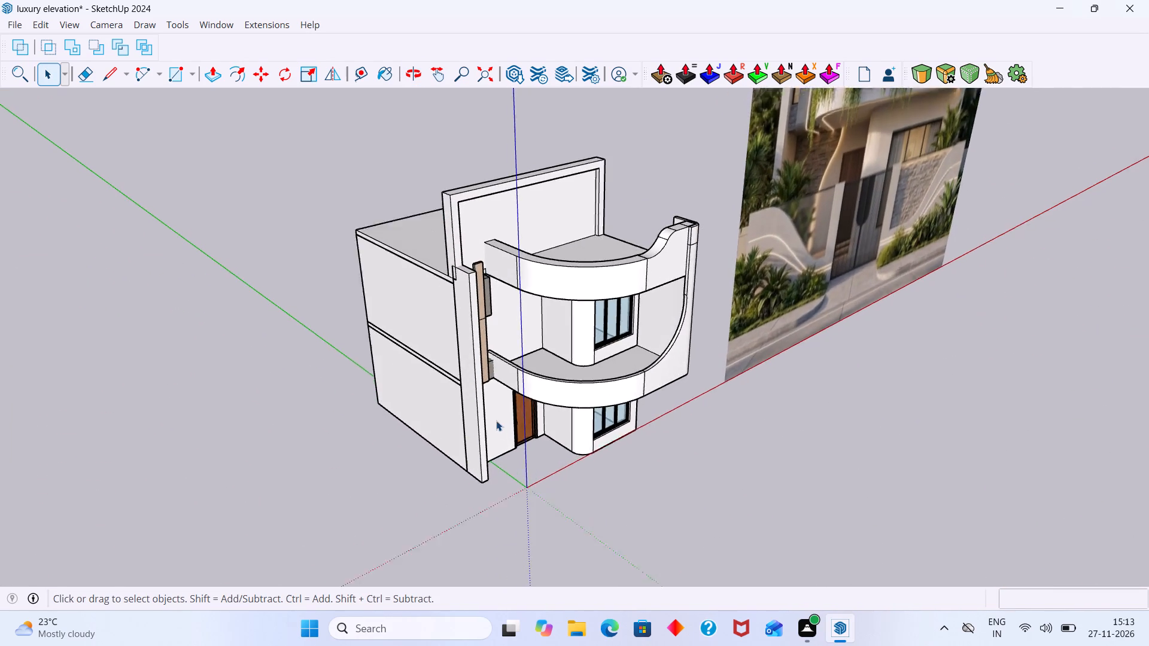
scroll(496, 420, up, 5)
middle_drag(549, 460, 554, 432)
scroll(467, 372, up, 2)
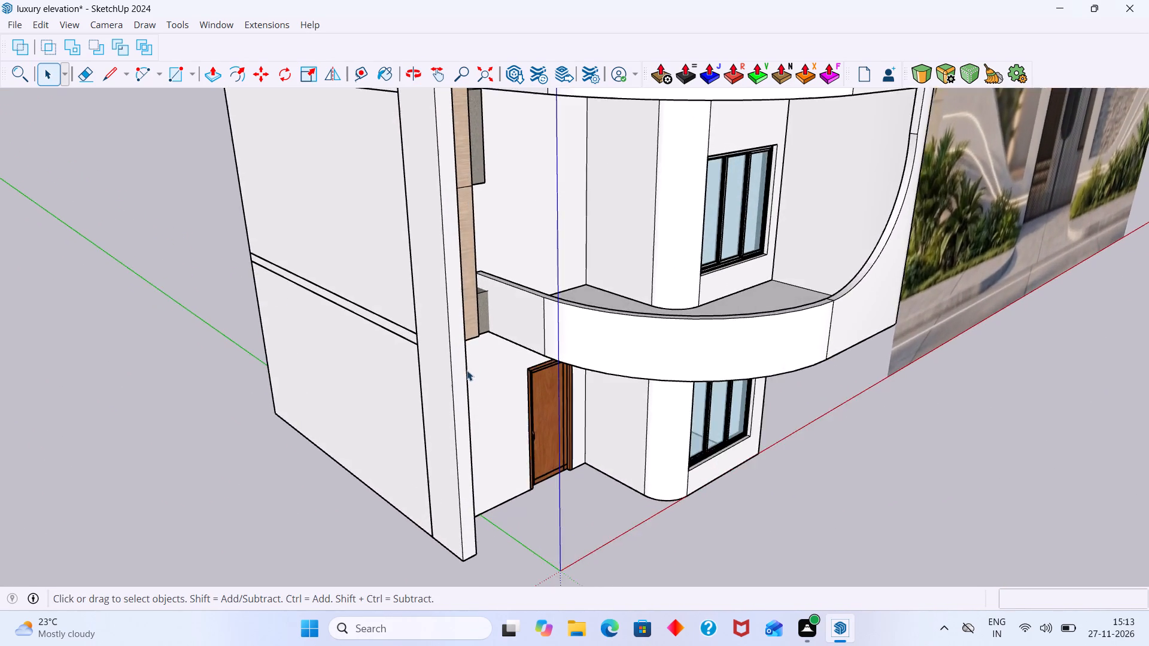
scroll(467, 370, up, 8)
scroll(444, 347, down, 8)
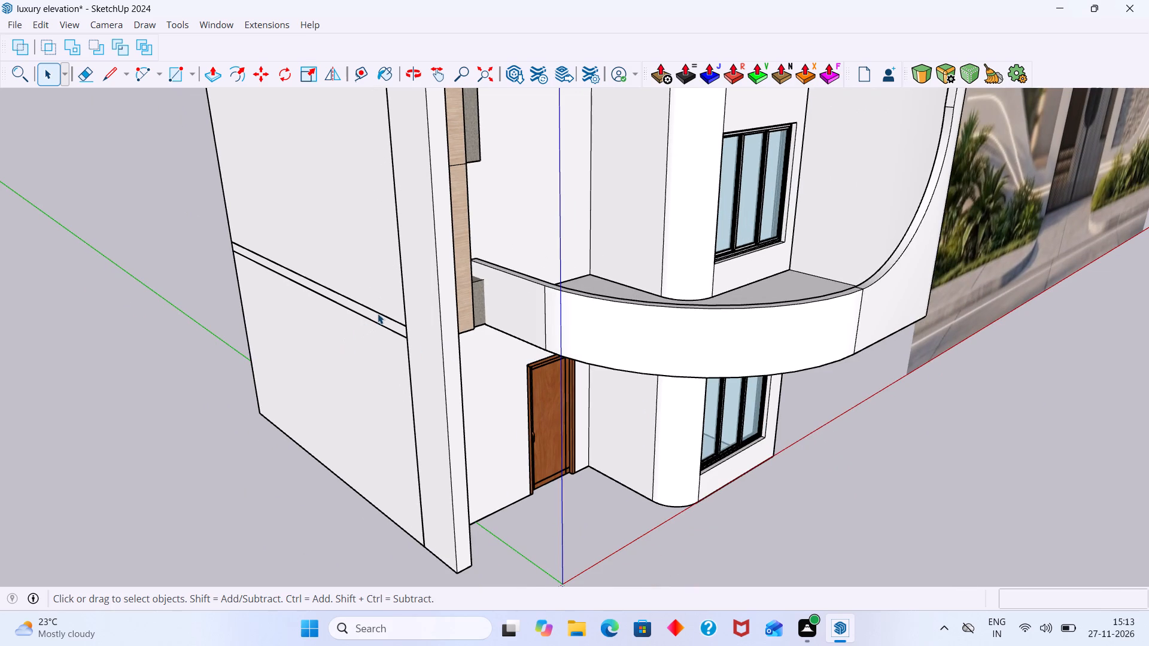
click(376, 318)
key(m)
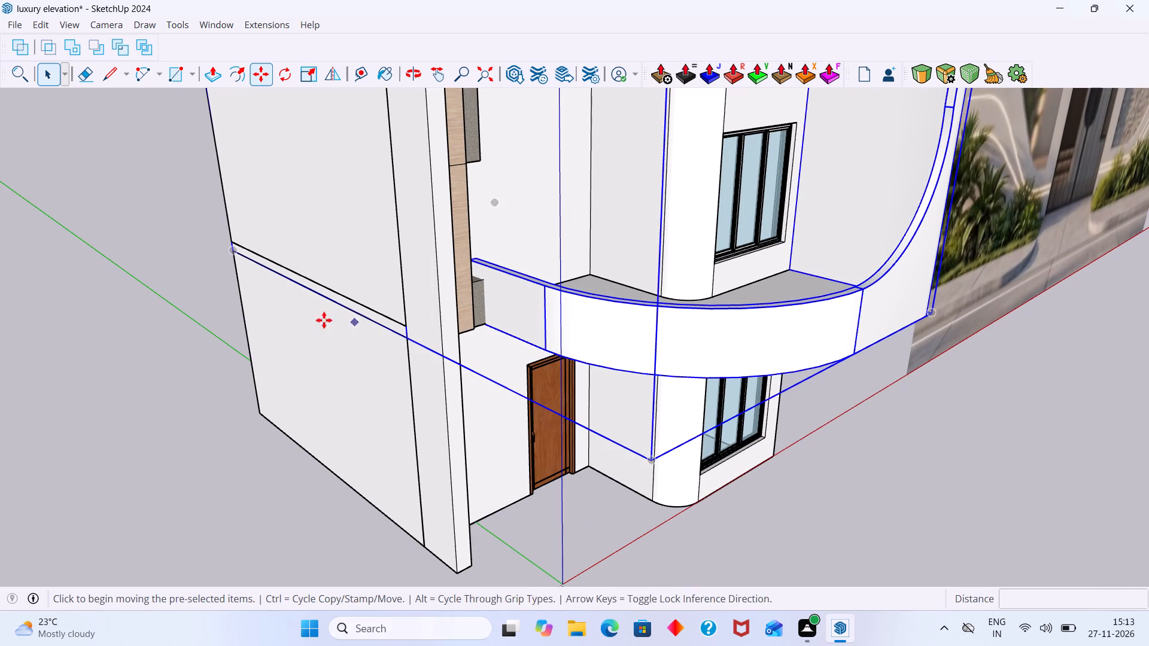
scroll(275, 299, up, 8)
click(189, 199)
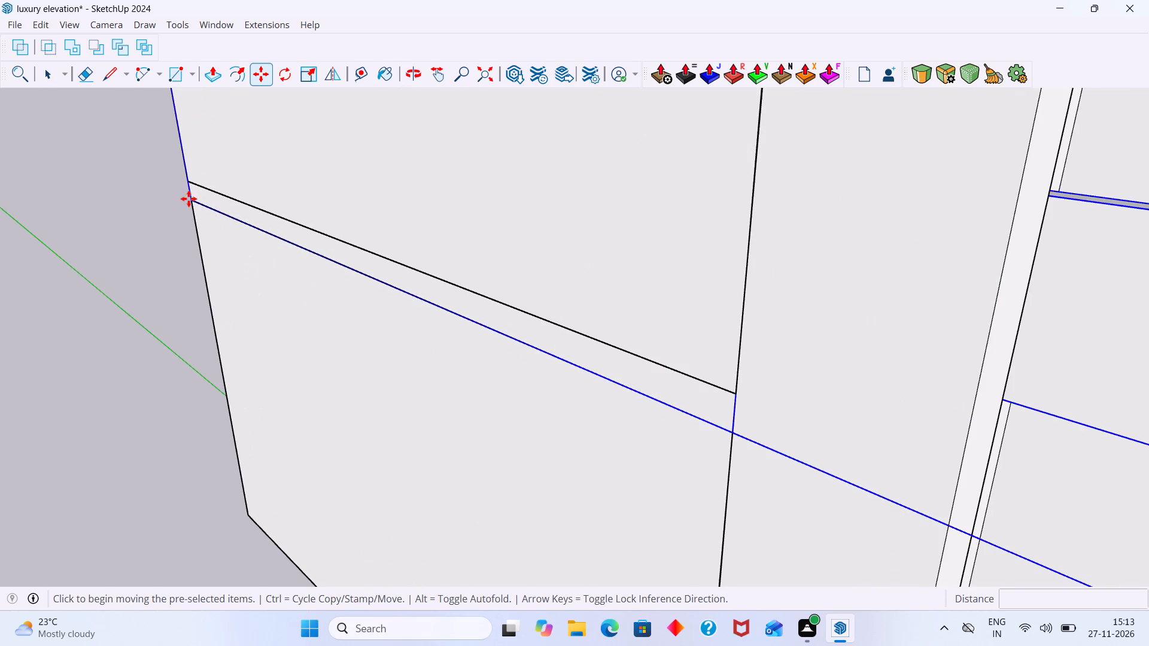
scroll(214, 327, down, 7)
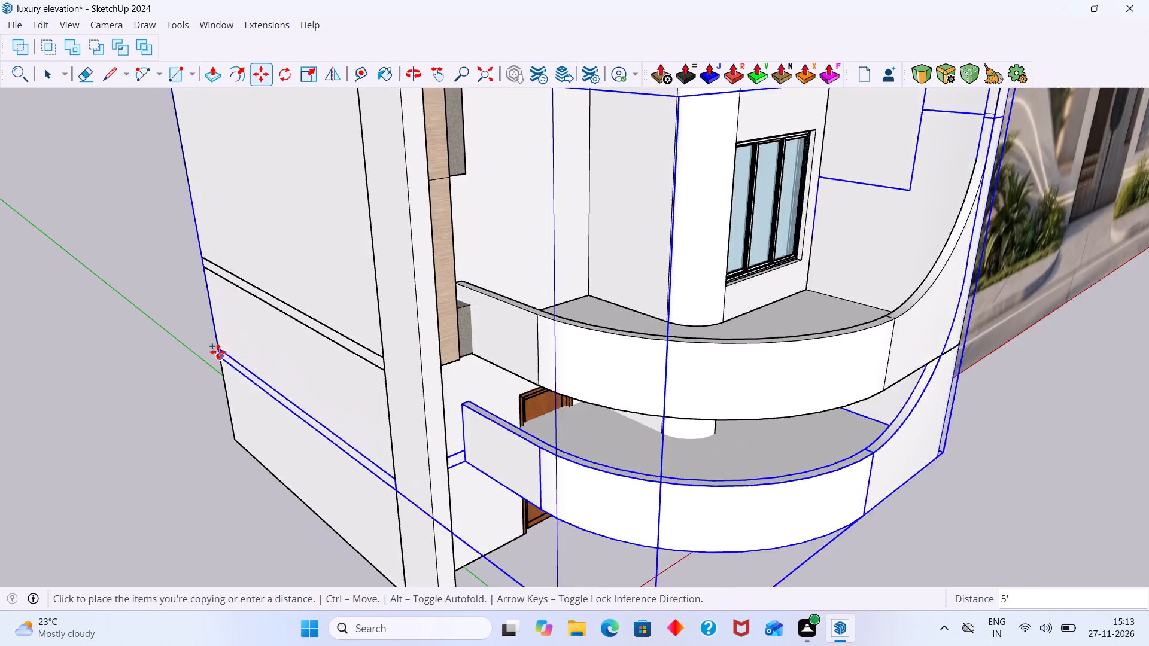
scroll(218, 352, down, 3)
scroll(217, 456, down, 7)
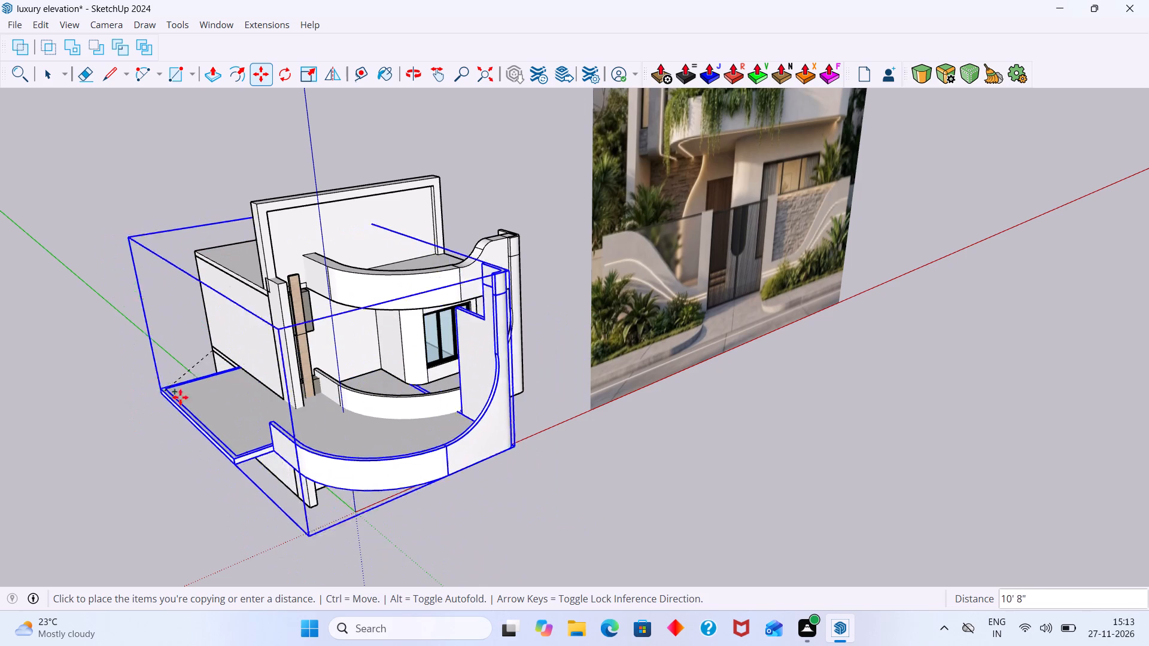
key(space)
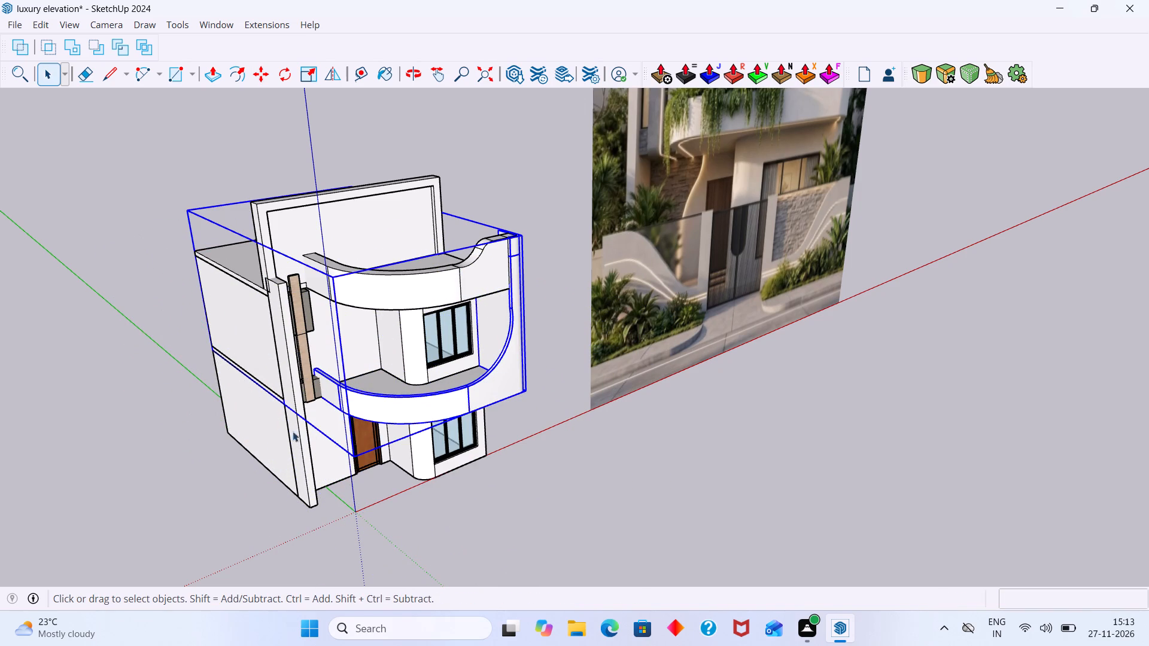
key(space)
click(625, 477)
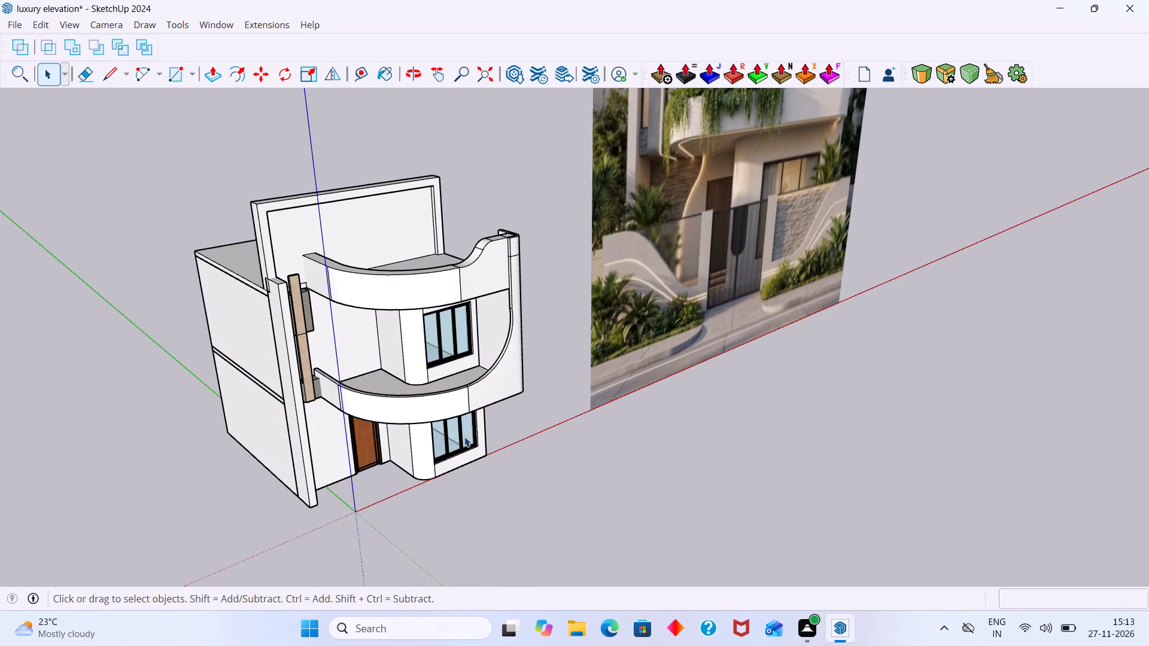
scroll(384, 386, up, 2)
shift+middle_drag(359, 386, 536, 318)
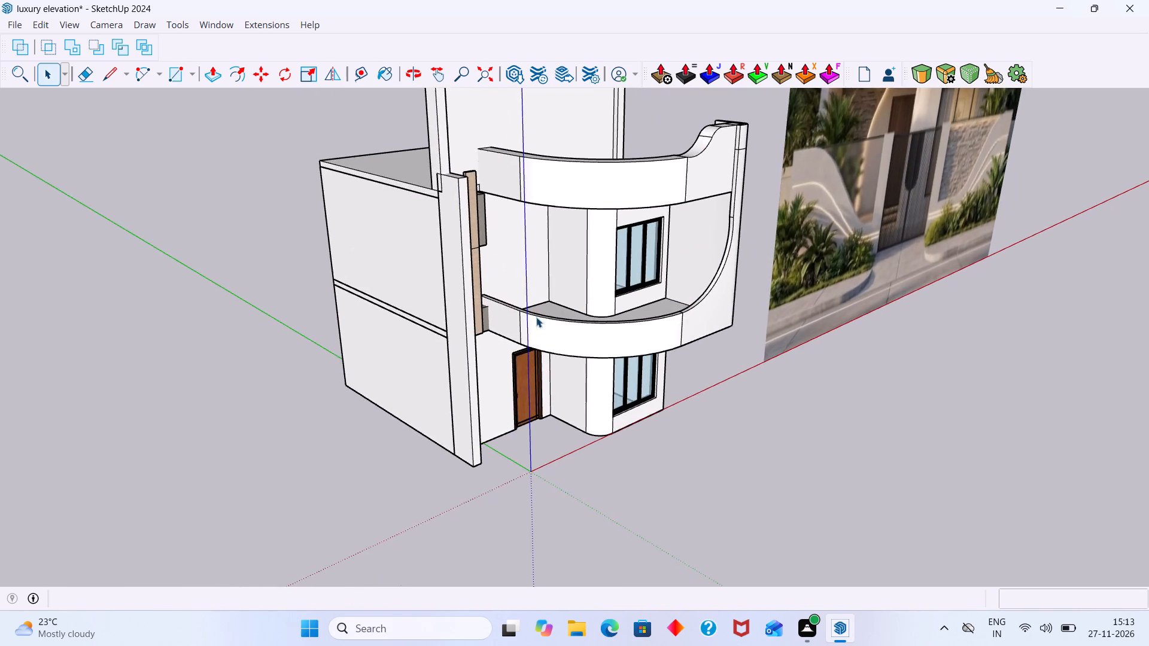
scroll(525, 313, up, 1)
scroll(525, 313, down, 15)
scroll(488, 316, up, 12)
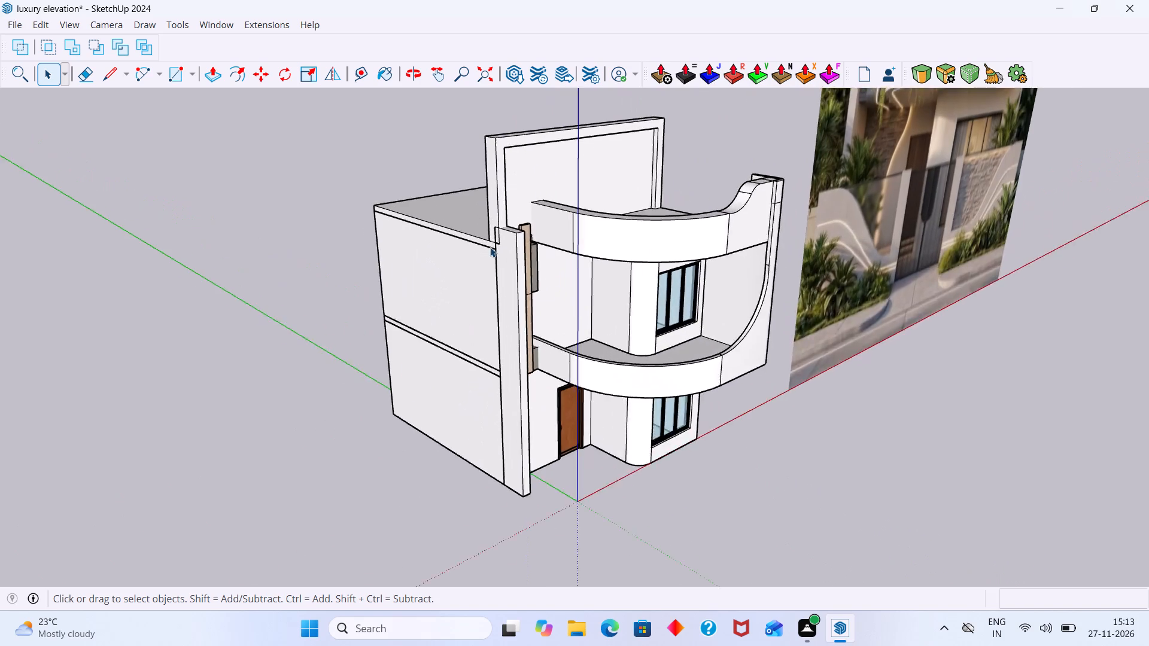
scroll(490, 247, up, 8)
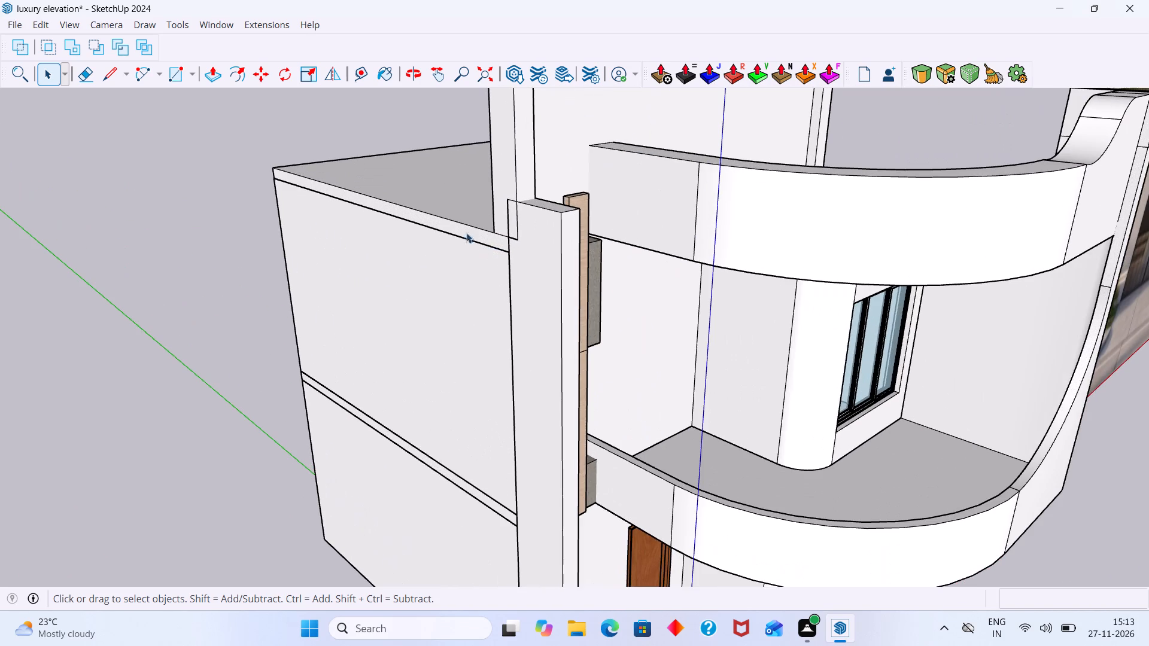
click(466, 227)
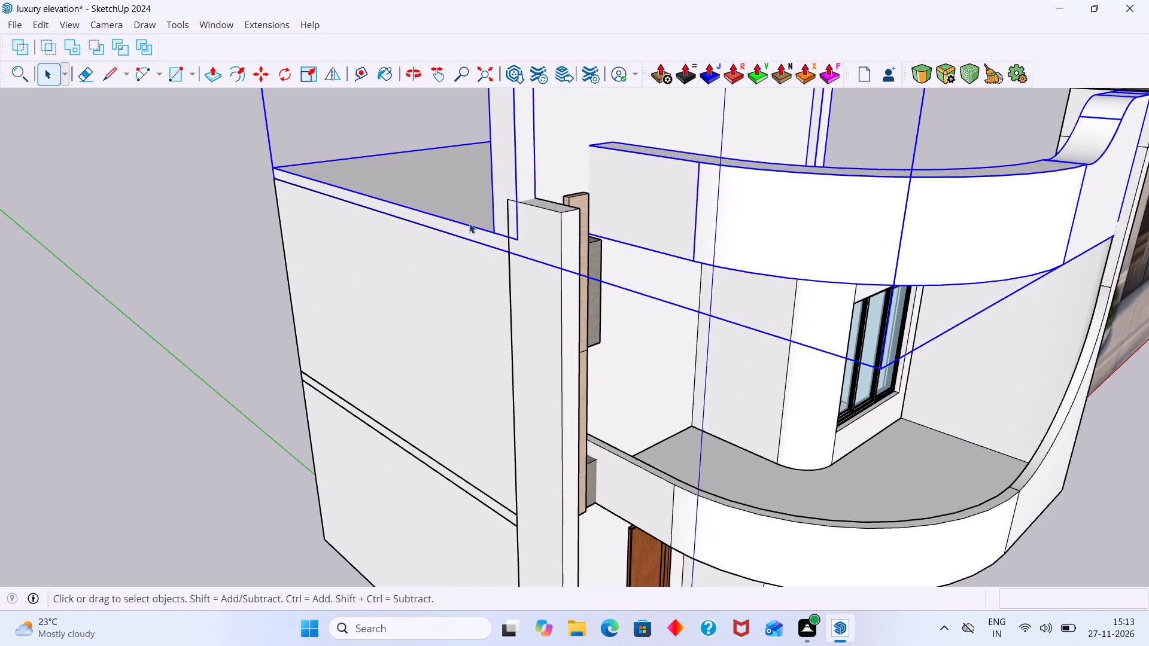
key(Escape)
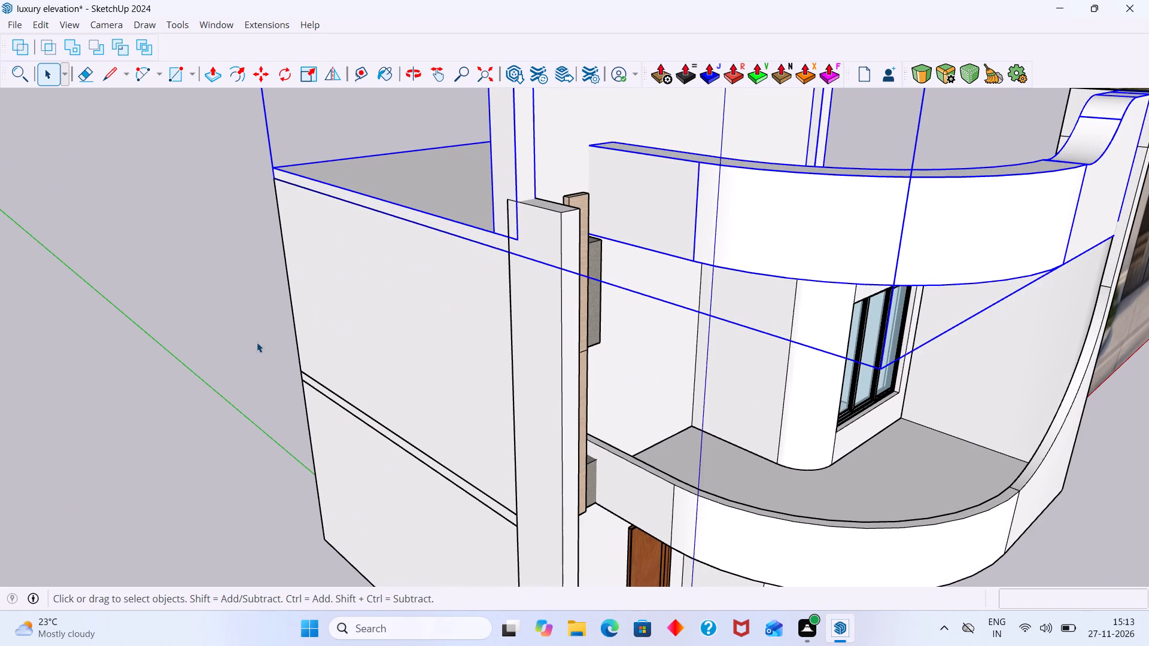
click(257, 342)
Check which groups the side wall, front pier and floor band lines belong to by selecting them around the house's corner.
scroll(311, 378, up, 7)
click(321, 397)
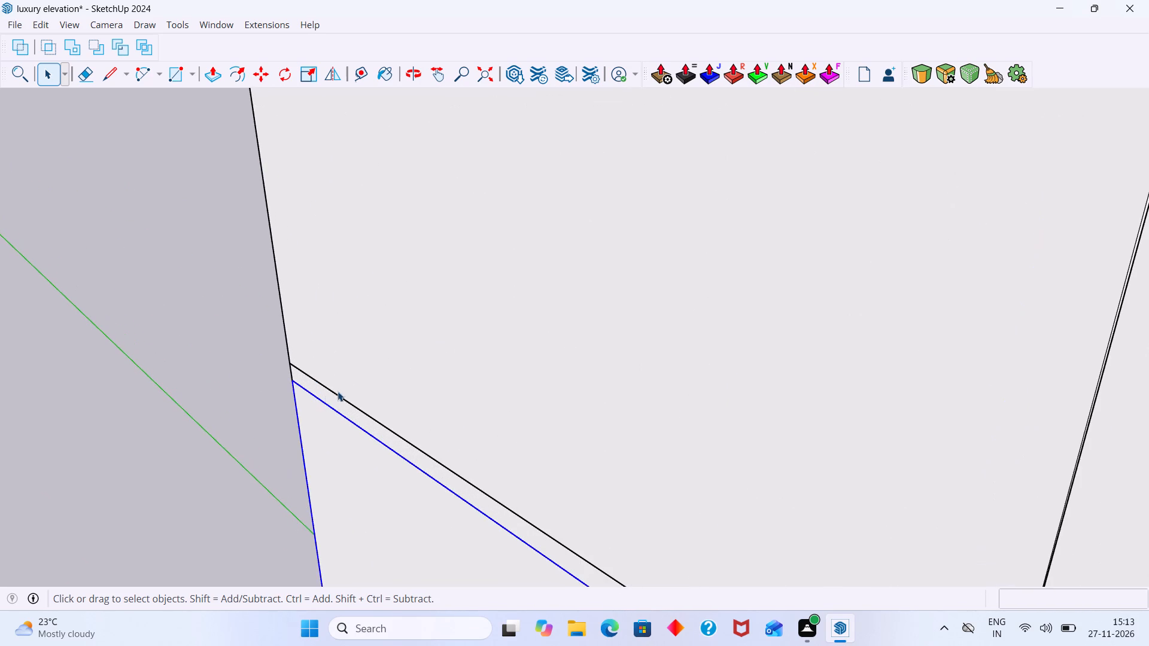
click(338, 390)
click(338, 395)
click(336, 401)
scroll(335, 400, up, 9)
middle_drag(362, 385, 455, 373)
middle_drag(457, 368, 620, 331)
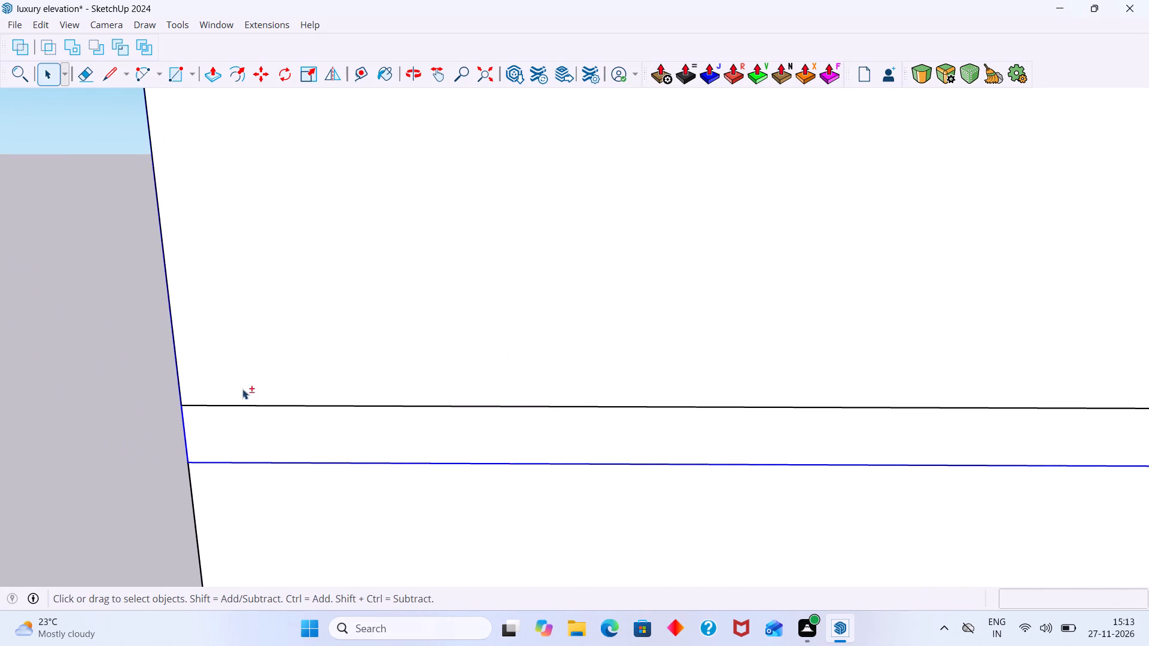
shift+click(180, 387)
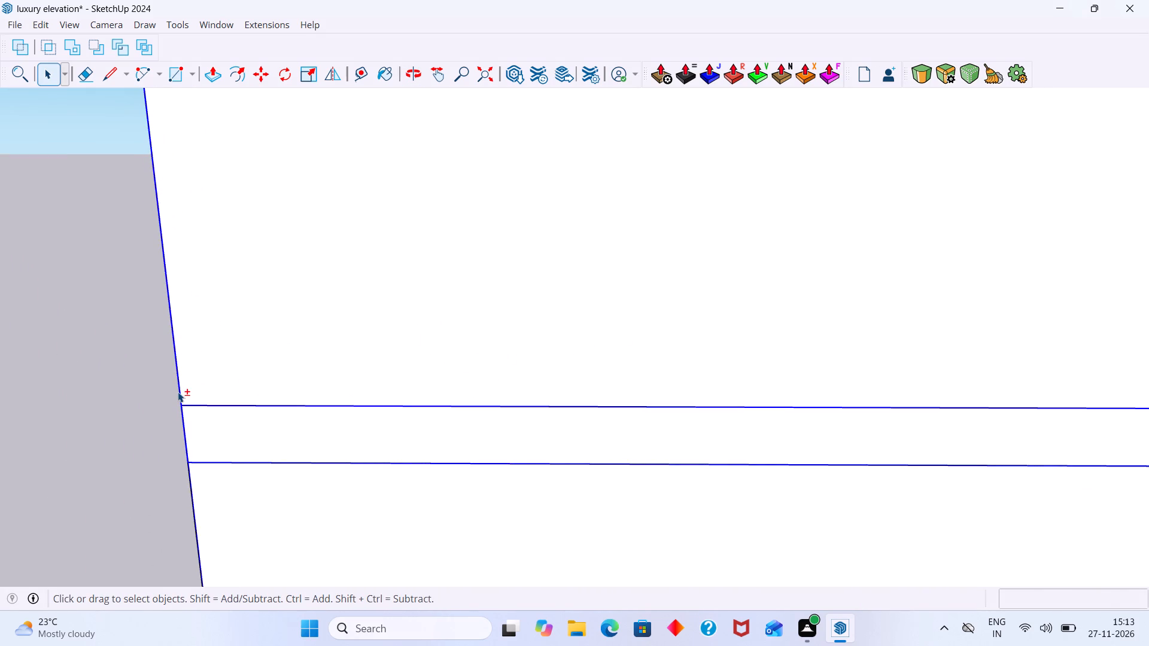
shift+click(178, 392)
middle_drag(386, 355, 661, 307)
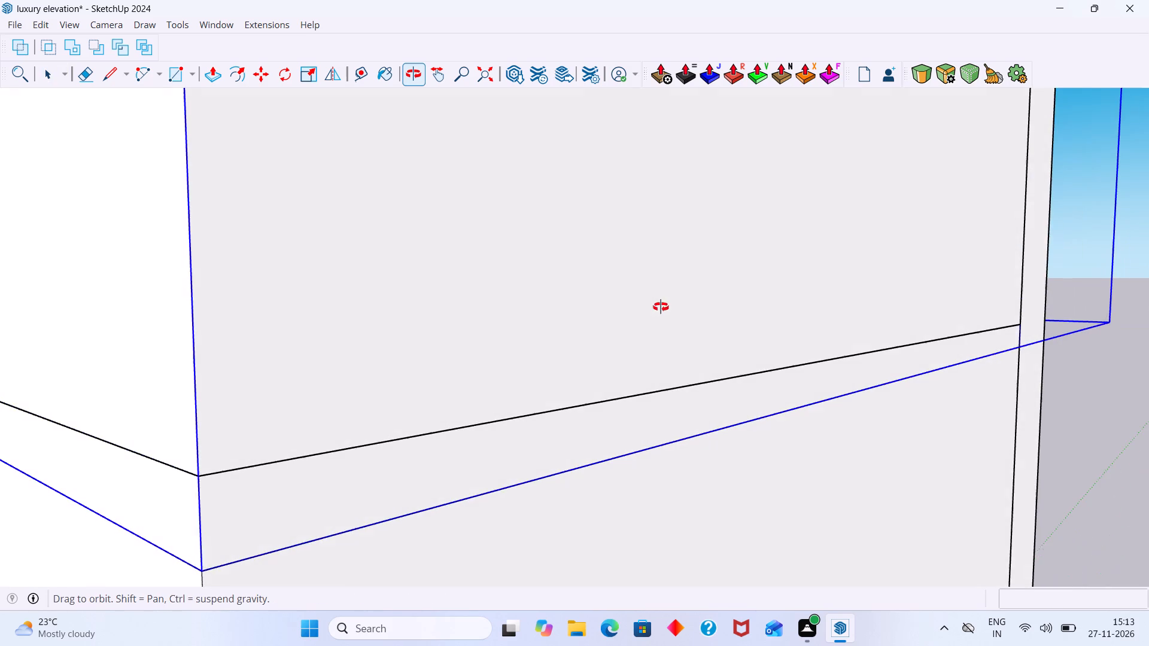
middle_drag(661, 307, 653, 310)
shift+scroll(189, 461, up, 4)
shift+click(200, 449)
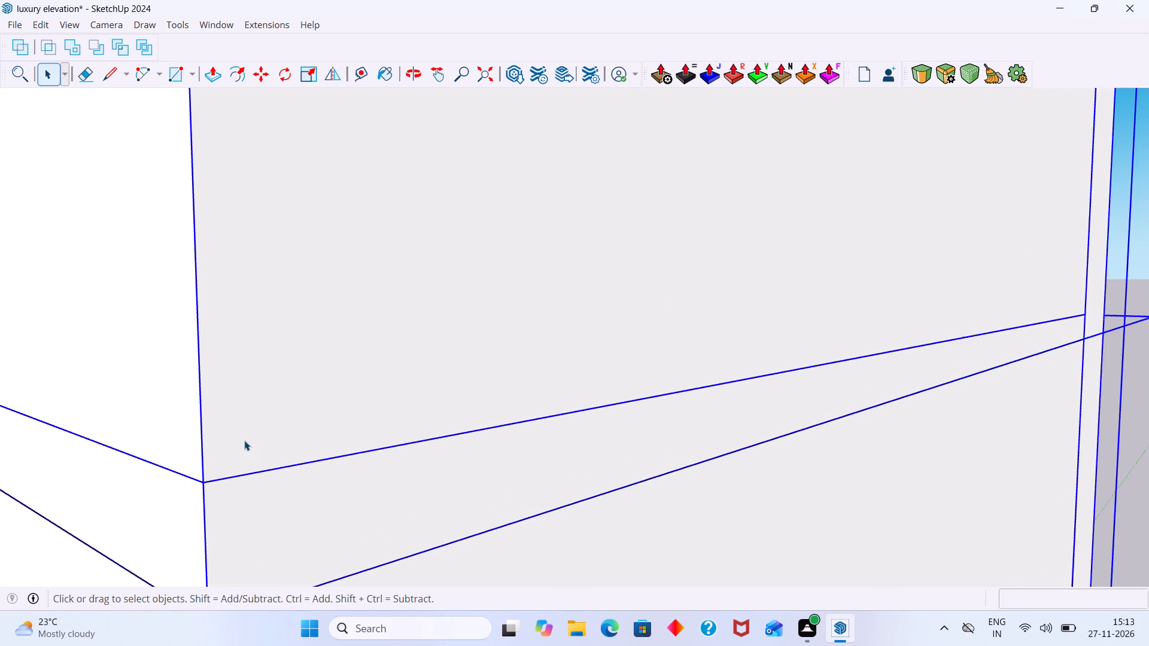
scroll(244, 439, down, 20)
scroll(244, 439, down, 11)
middle_drag(411, 425, 136, 456)
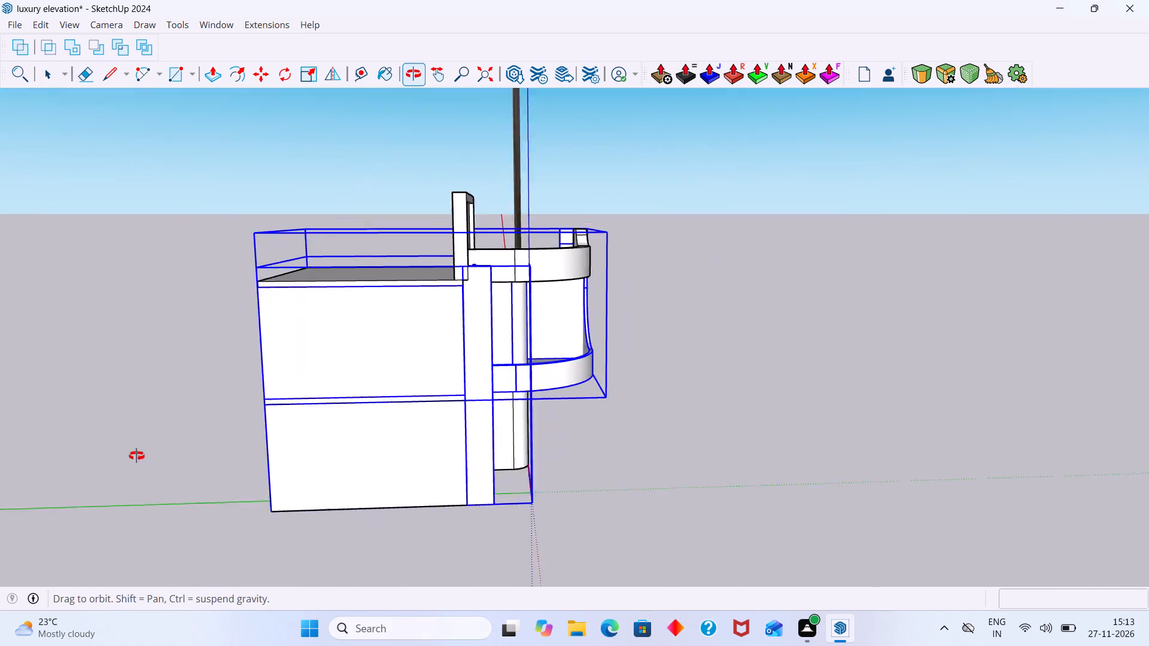
middle_drag(136, 456, 22, 475)
scroll(275, 434, up, 2)
click(774, 444)
Copy the first-floor slab group with its curved balcony parapet and side wall about 100' 5" out in front of the house.
scroll(460, 415, up, 6)
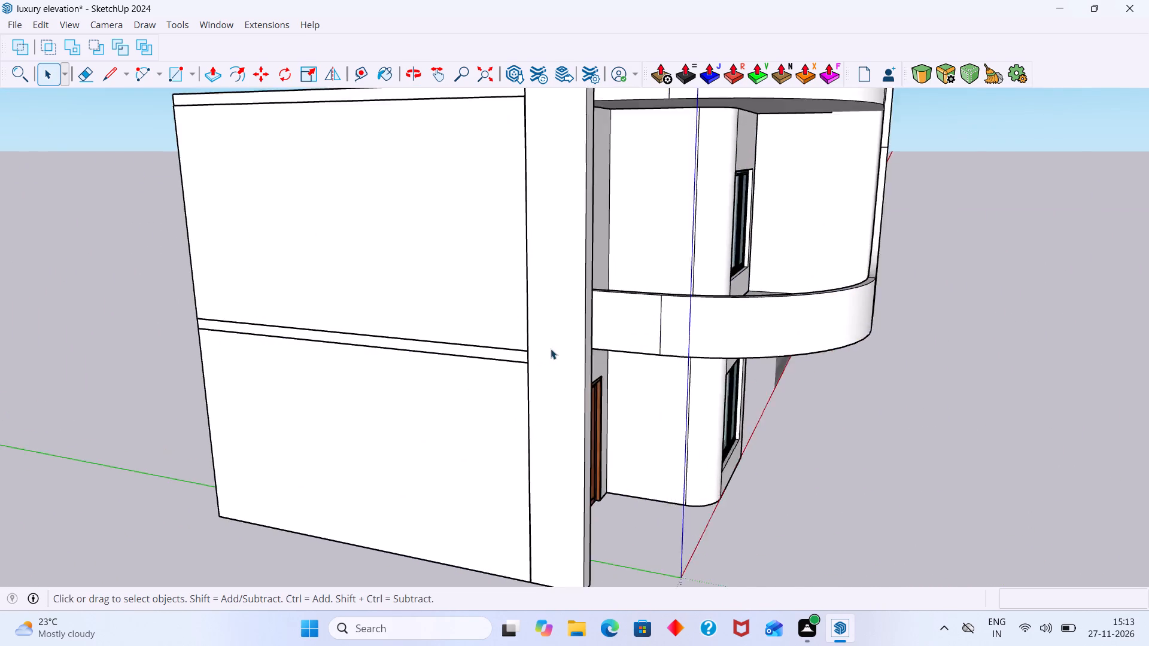
scroll(551, 349, up, 7)
scroll(508, 366, down, 9)
scroll(505, 367, up, 8)
click(497, 361)
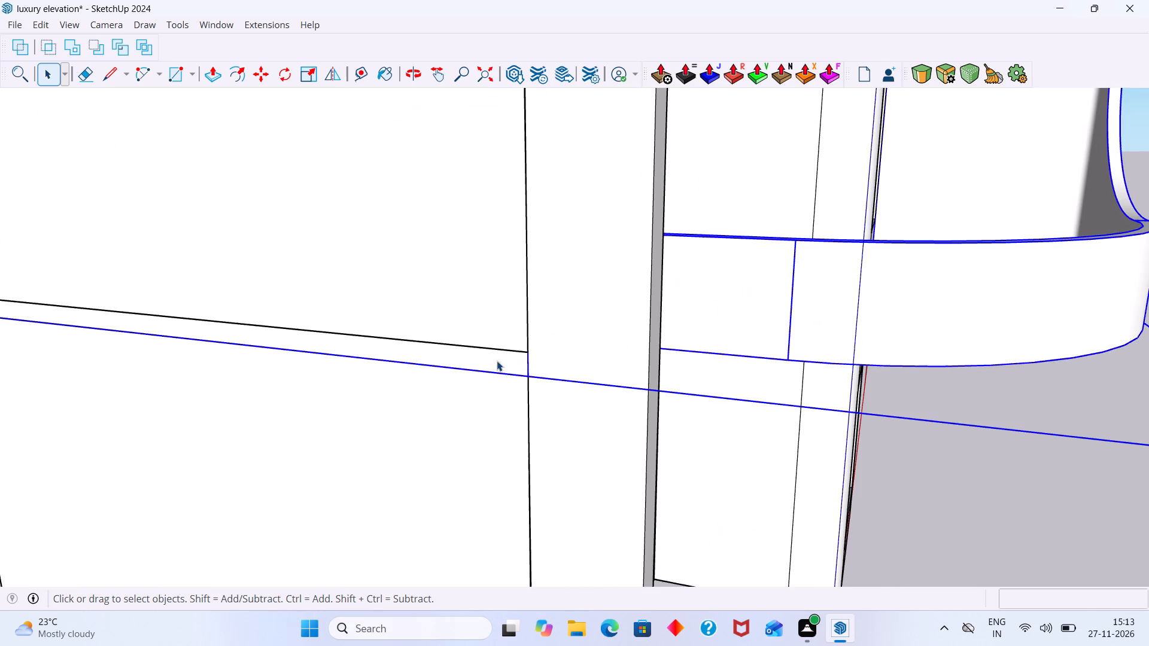
key(m)
scroll(424, 378, down, 10)
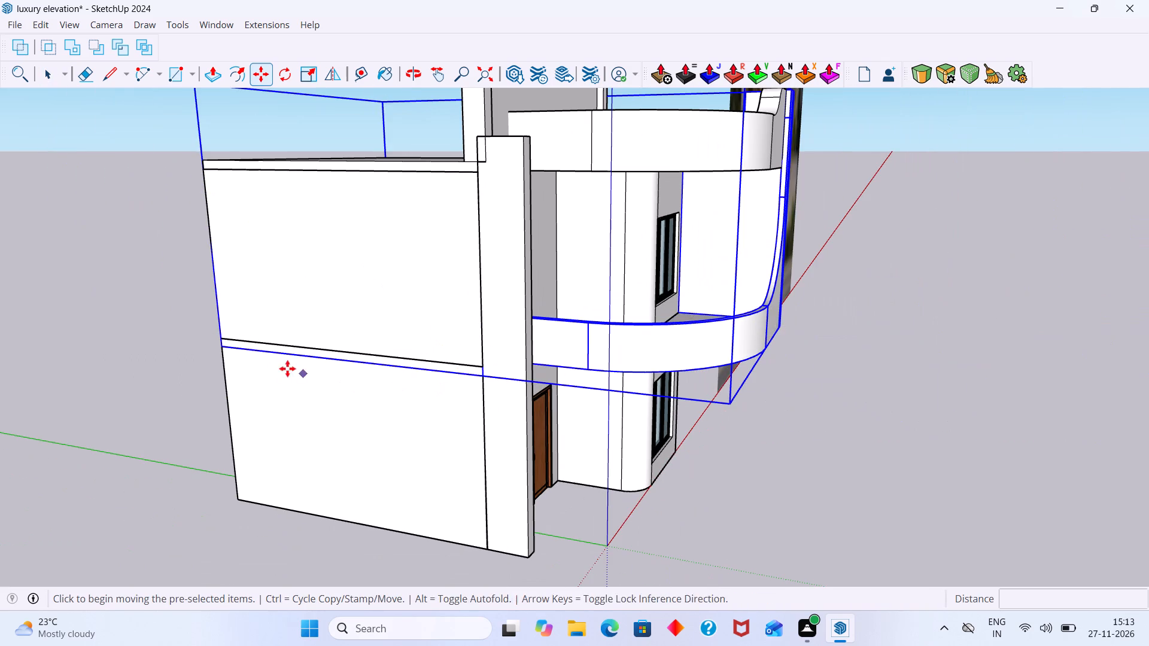
click(220, 347)
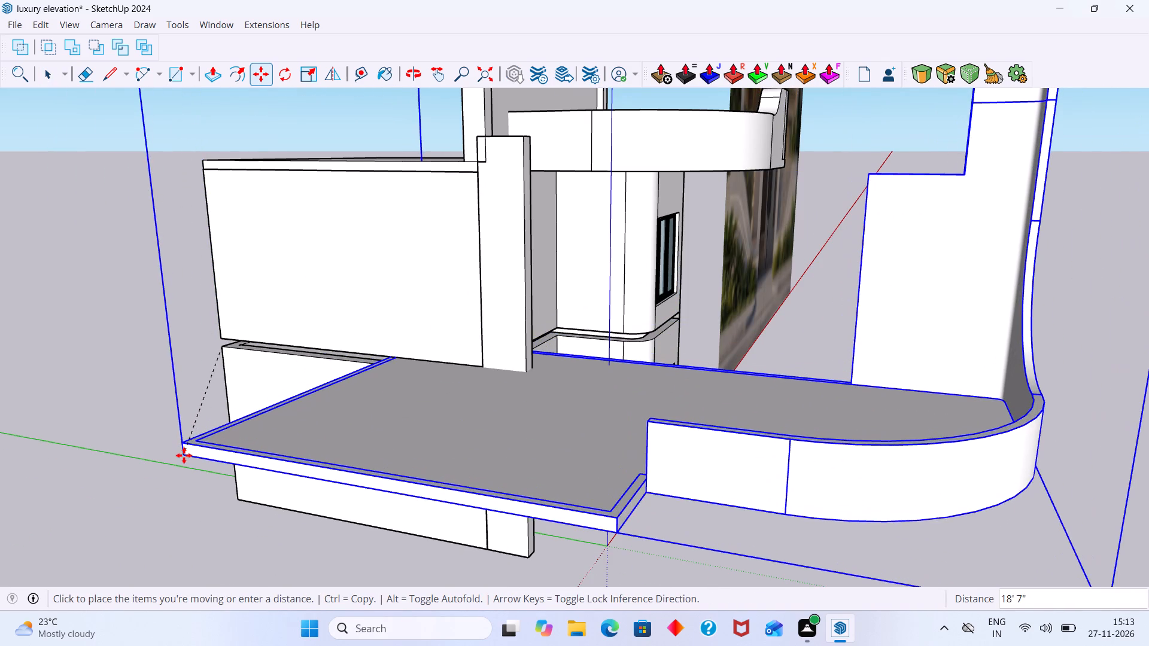
scroll(150, 478, down, 16)
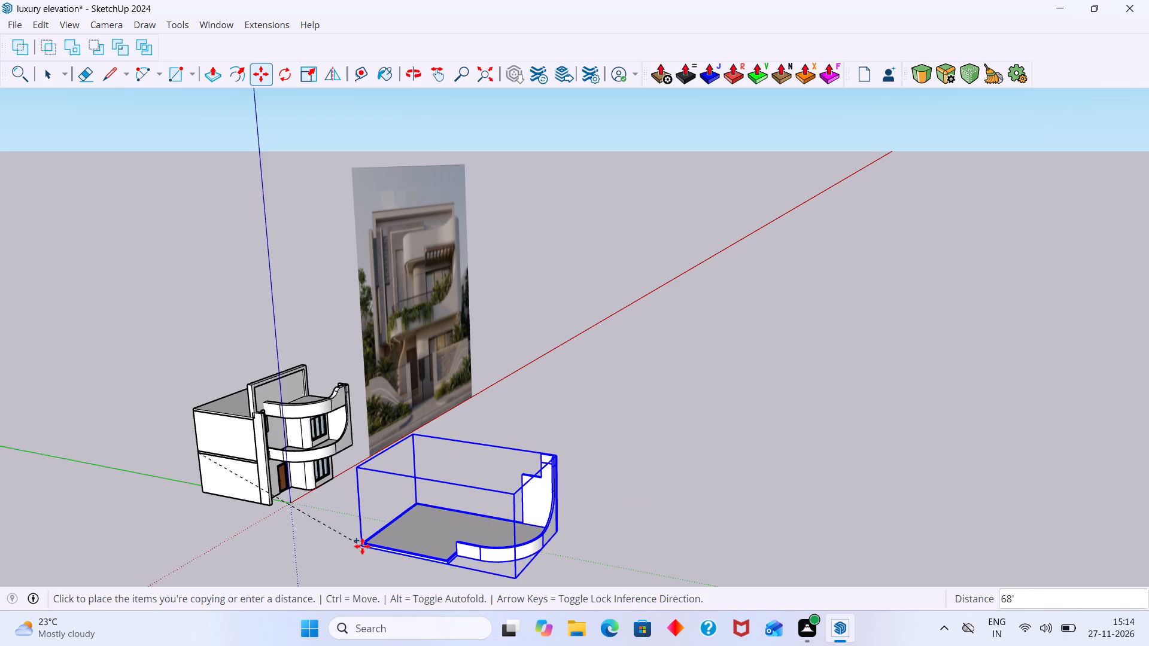
middle_drag(356, 544, 290, 523)
middle_drag(339, 525, 366, 451)
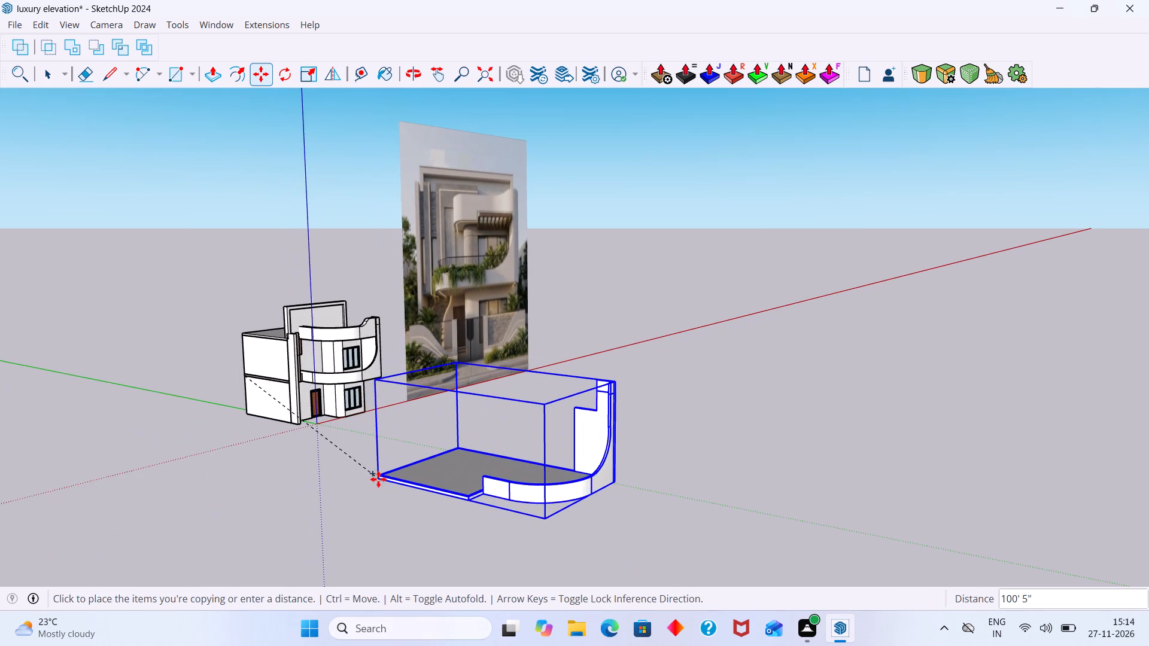
click(378, 473)
key(space)
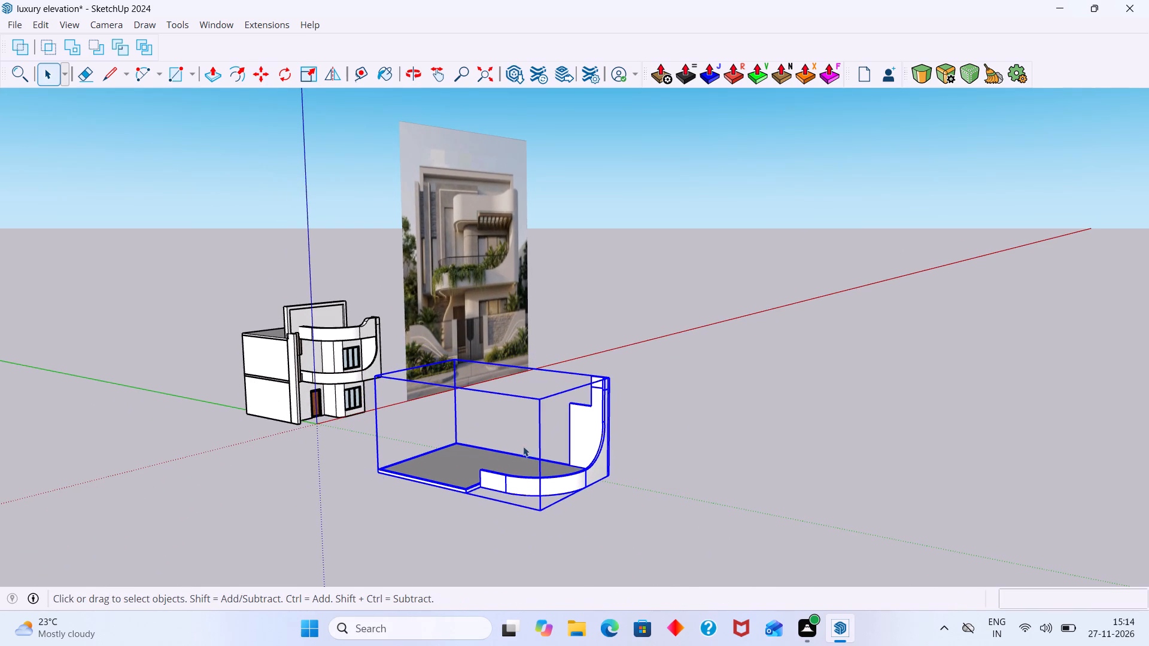
click(686, 395)
Open the copied slab group and lower the curved parapet's top face about 2' 1" with Round Push Pull.
scroll(591, 421, up, 4)
middle_drag(624, 427, 494, 432)
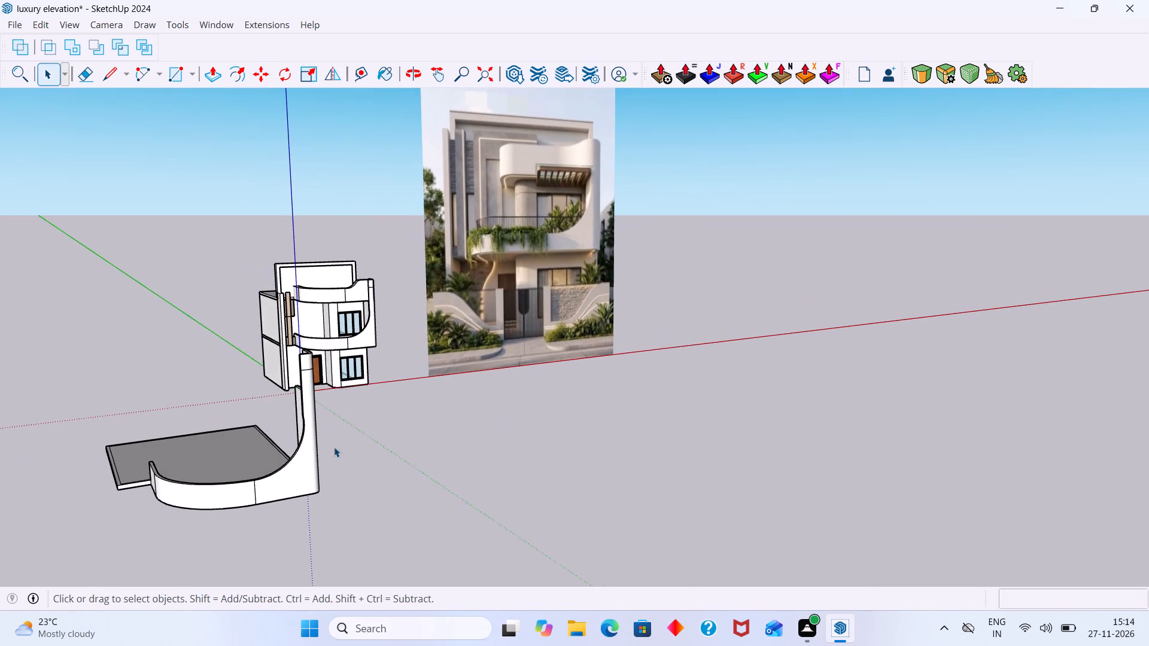
scroll(334, 447, up, 4)
middle_drag(319, 465, 594, 373)
scroll(523, 408, up, 1)
middle_drag(523, 408, 522, 482)
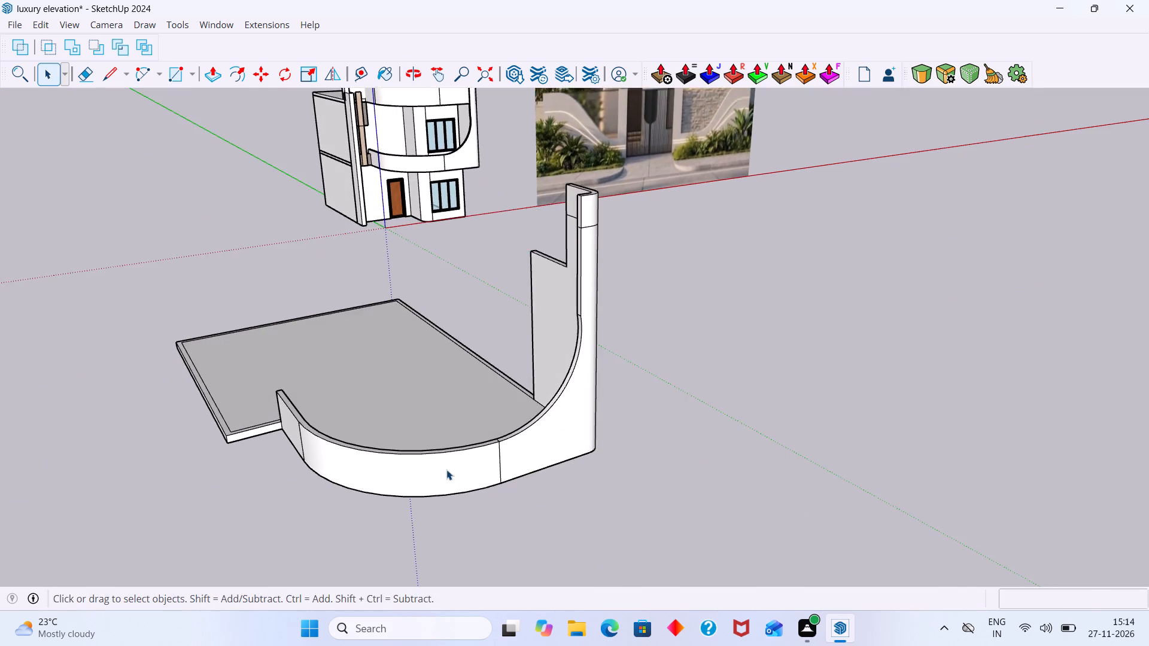
scroll(430, 458, up, 2)
middle_drag(414, 455, 409, 549)
scroll(370, 499, up, 14)
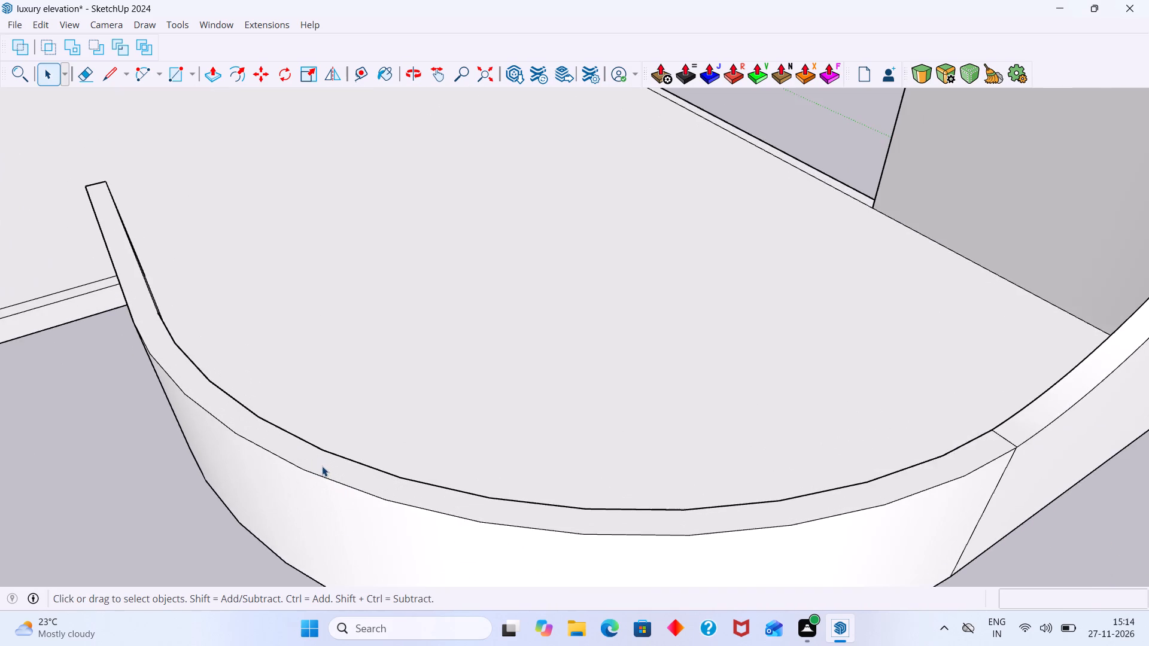
click(321, 464)
scroll(321, 464, up, 3)
double_click(321, 464)
double_click(341, 463)
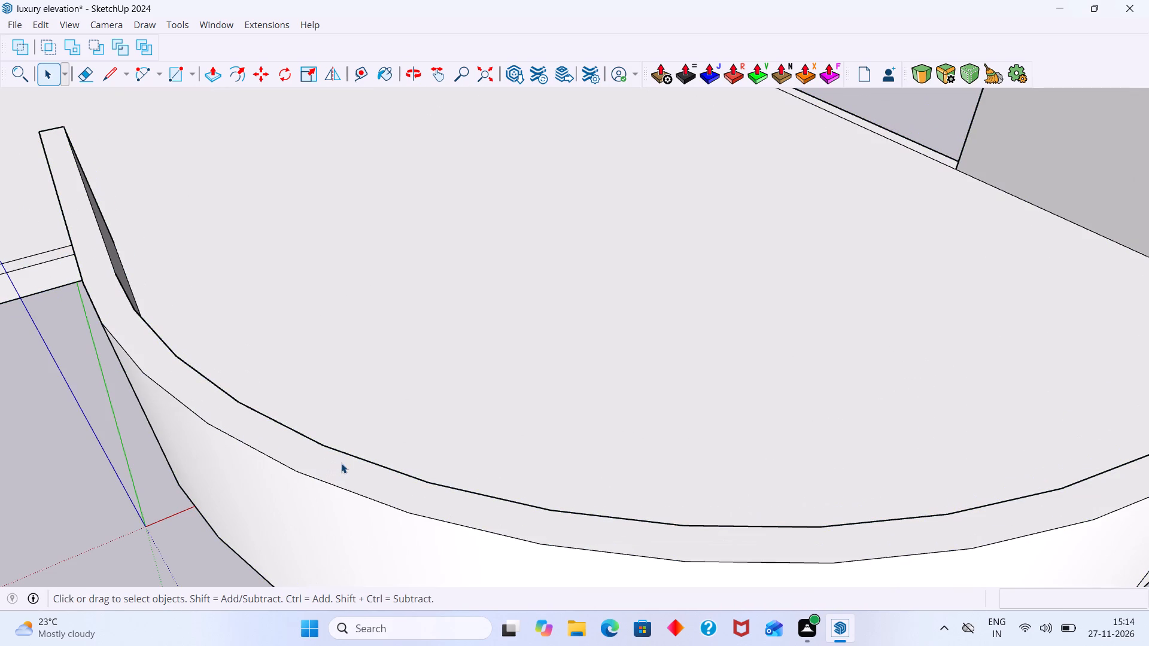
click(335, 465)
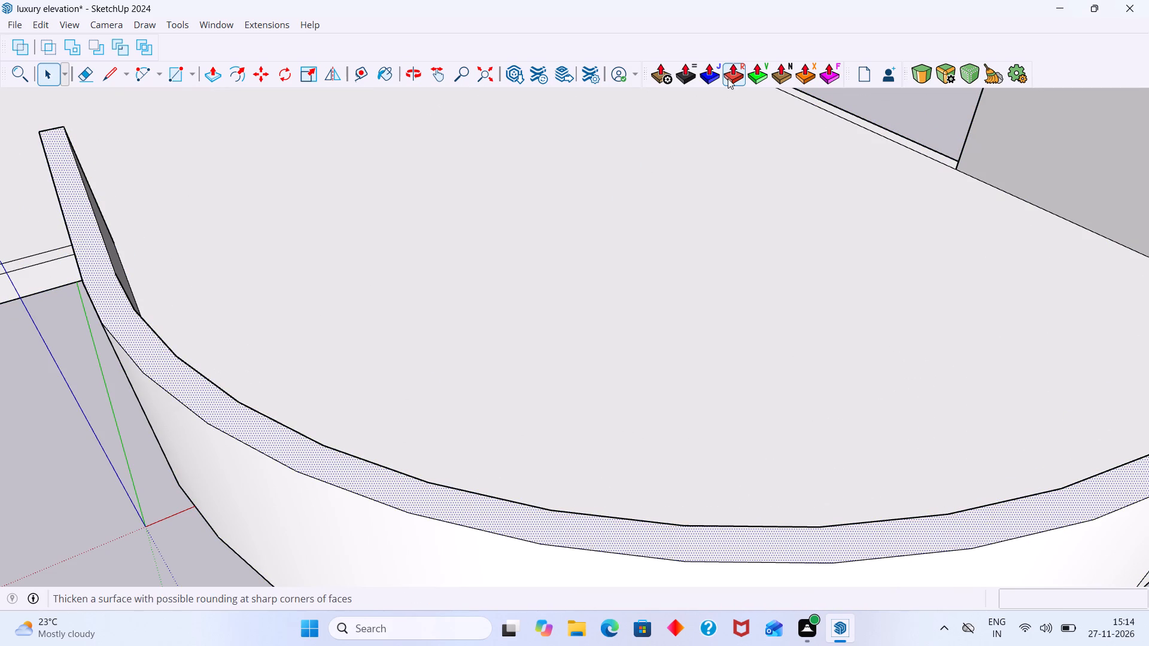
click(728, 78)
click(405, 492)
scroll(382, 524, down, 6)
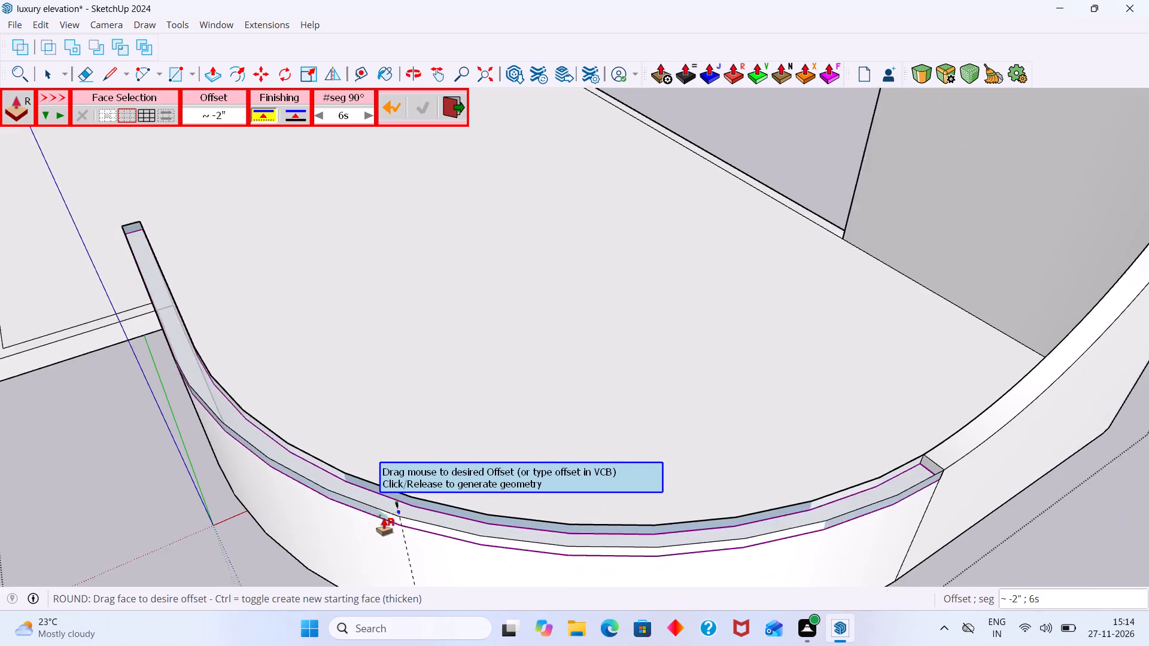
middle_drag(392, 518, 609, 306)
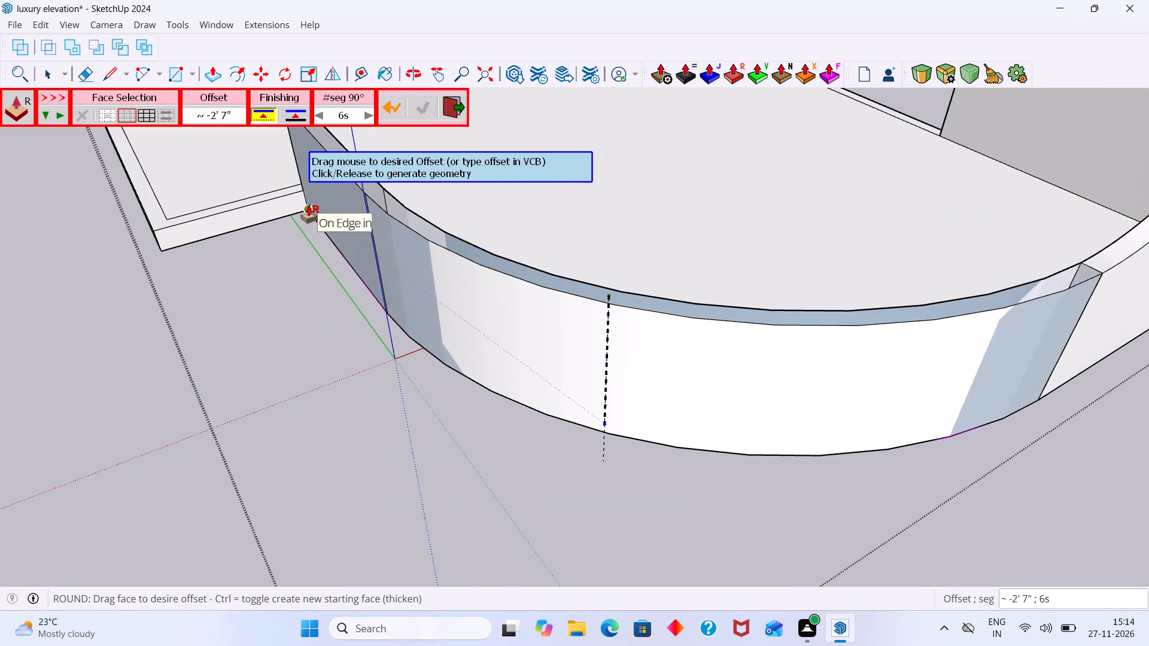
click(151, 230)
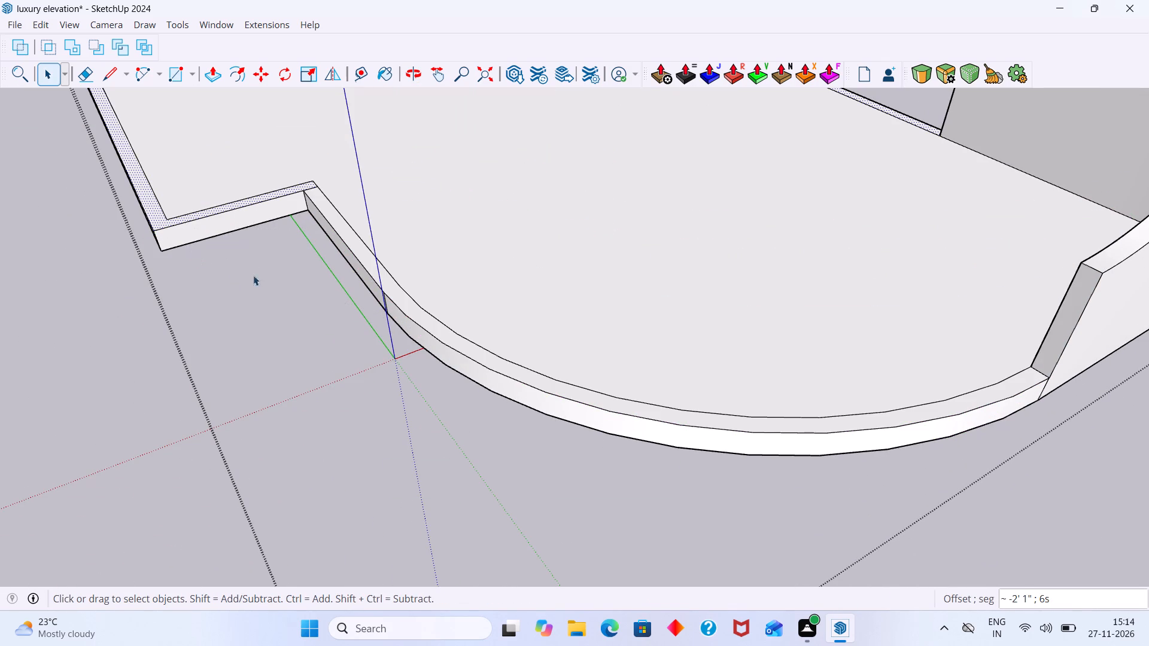
key(space)
scroll(560, 343, down, 11)
click(862, 389)
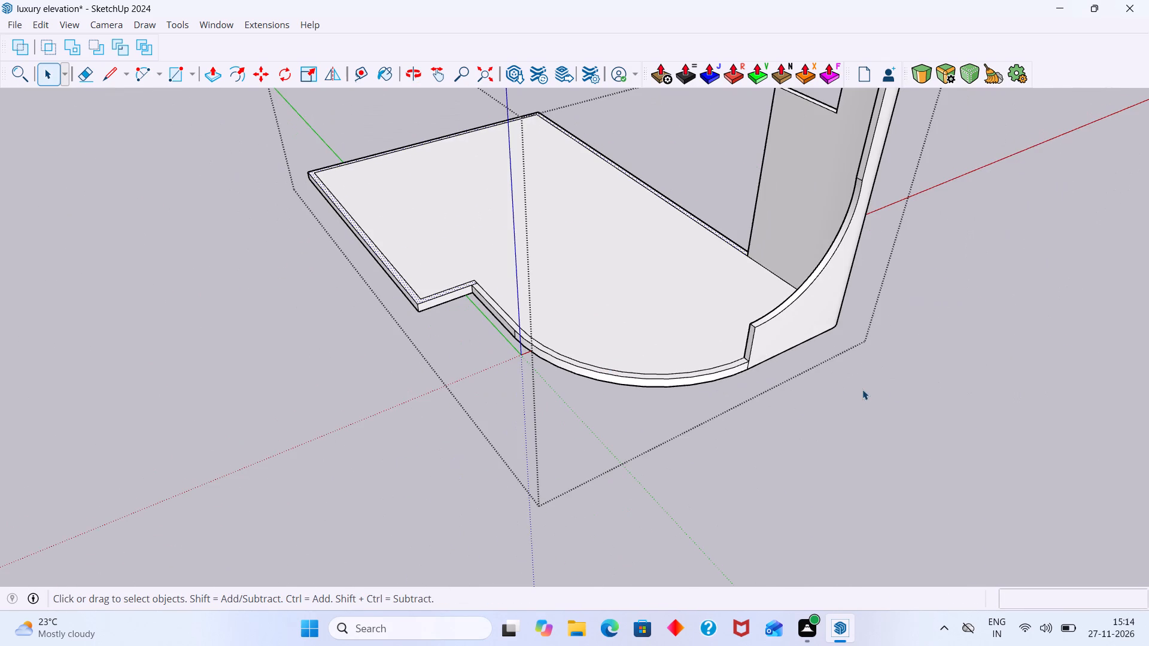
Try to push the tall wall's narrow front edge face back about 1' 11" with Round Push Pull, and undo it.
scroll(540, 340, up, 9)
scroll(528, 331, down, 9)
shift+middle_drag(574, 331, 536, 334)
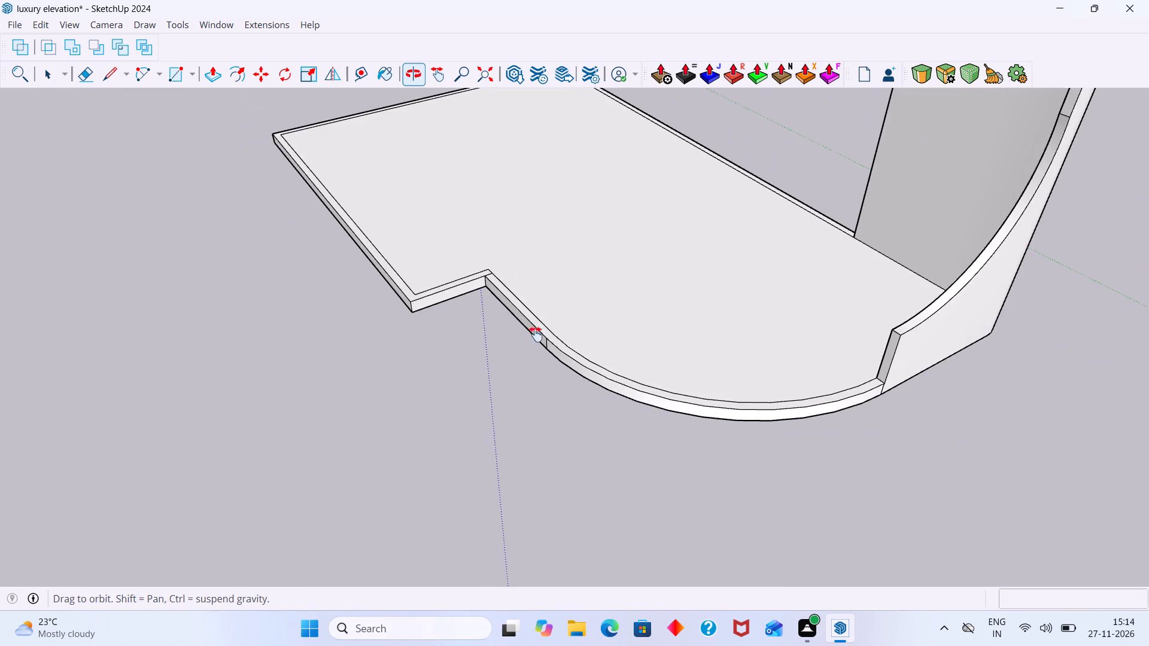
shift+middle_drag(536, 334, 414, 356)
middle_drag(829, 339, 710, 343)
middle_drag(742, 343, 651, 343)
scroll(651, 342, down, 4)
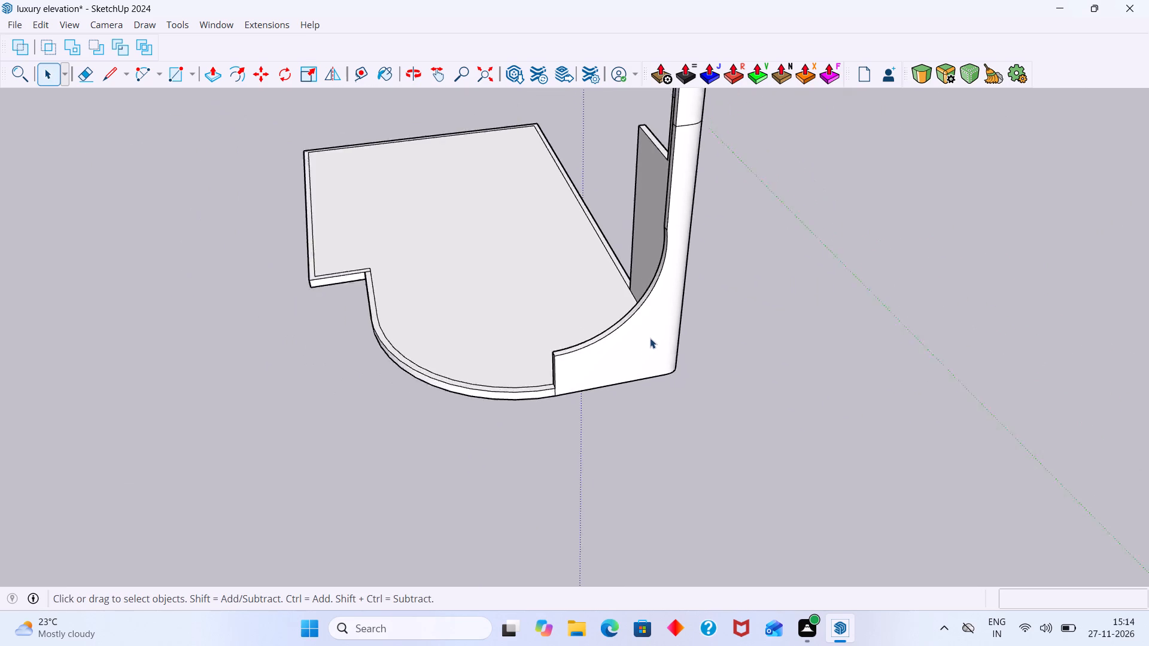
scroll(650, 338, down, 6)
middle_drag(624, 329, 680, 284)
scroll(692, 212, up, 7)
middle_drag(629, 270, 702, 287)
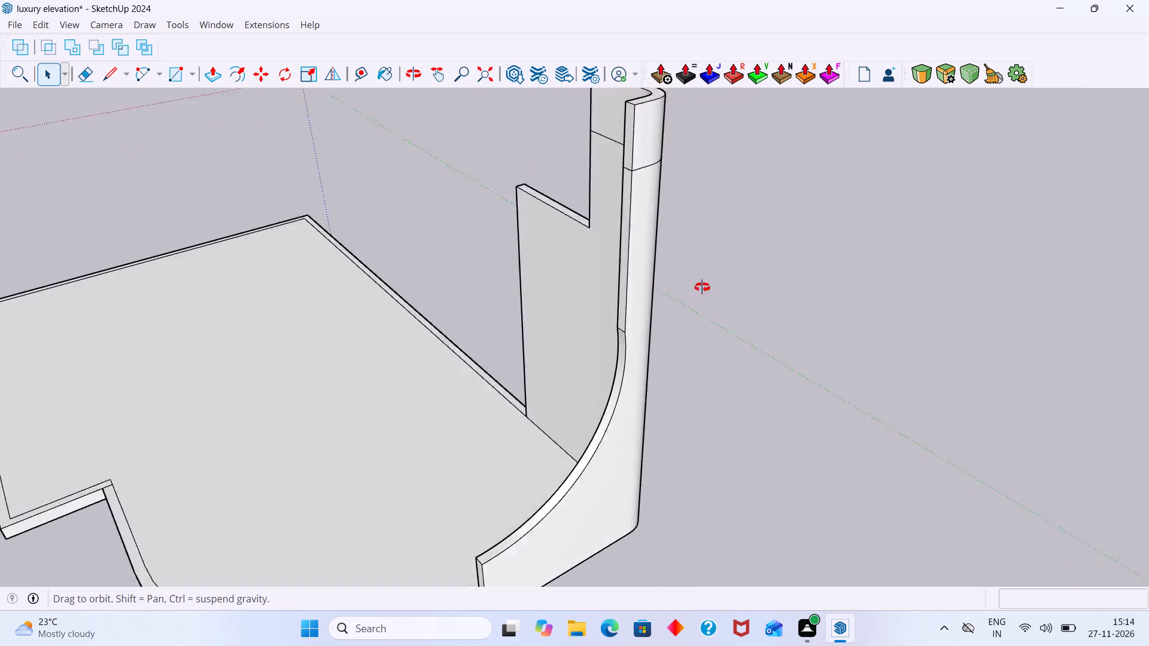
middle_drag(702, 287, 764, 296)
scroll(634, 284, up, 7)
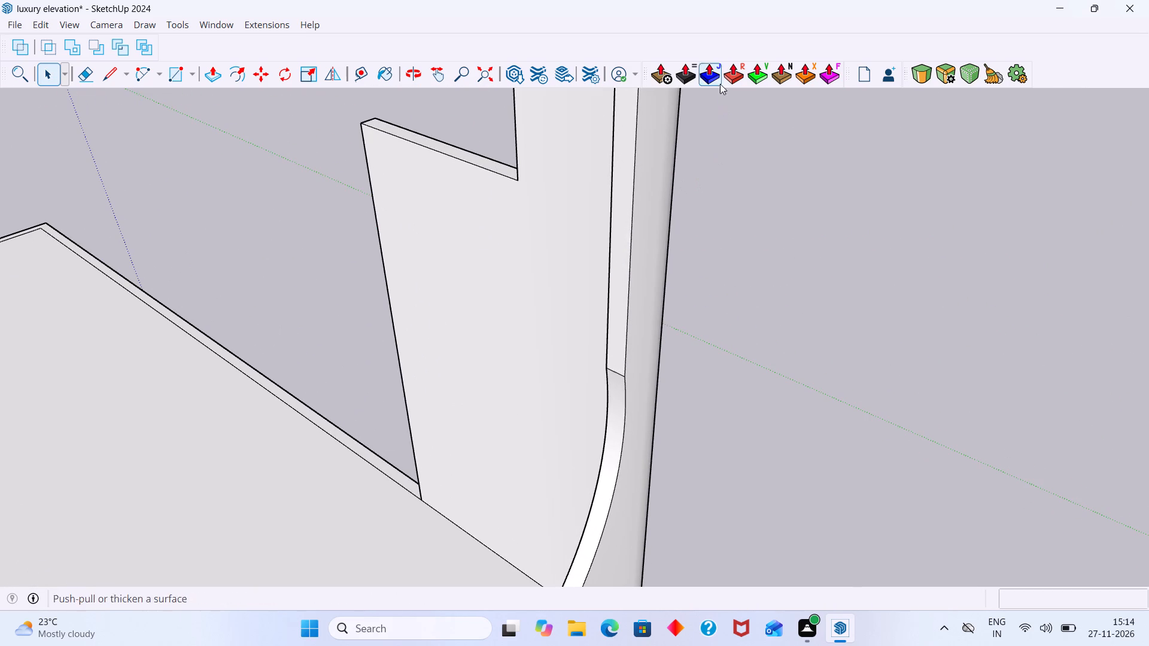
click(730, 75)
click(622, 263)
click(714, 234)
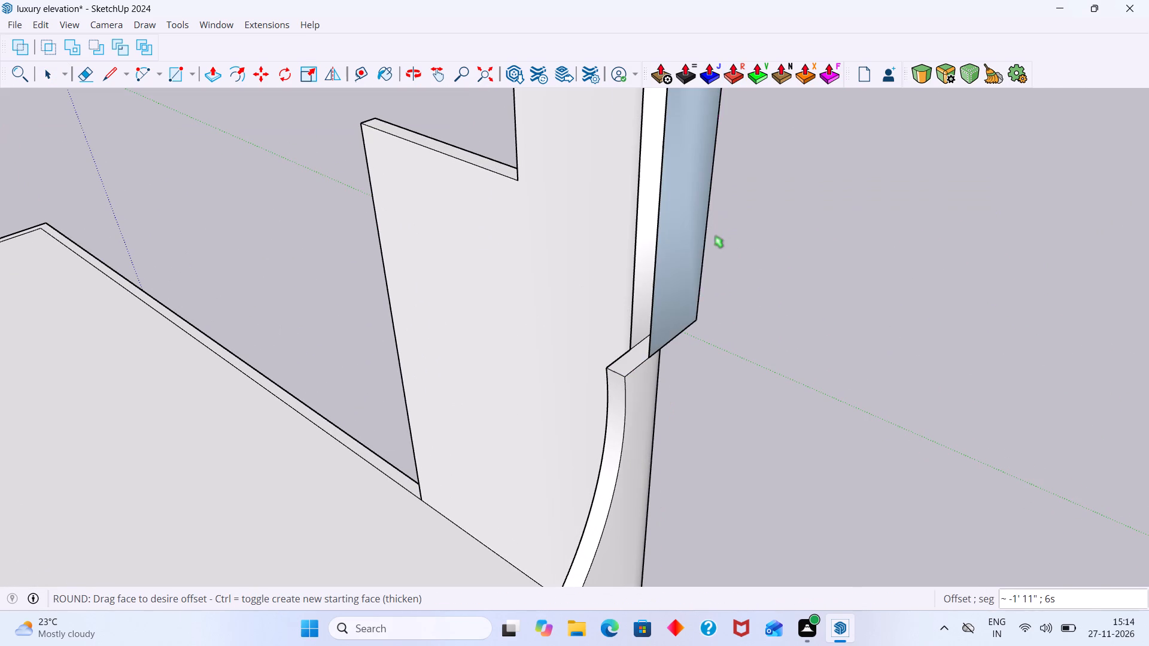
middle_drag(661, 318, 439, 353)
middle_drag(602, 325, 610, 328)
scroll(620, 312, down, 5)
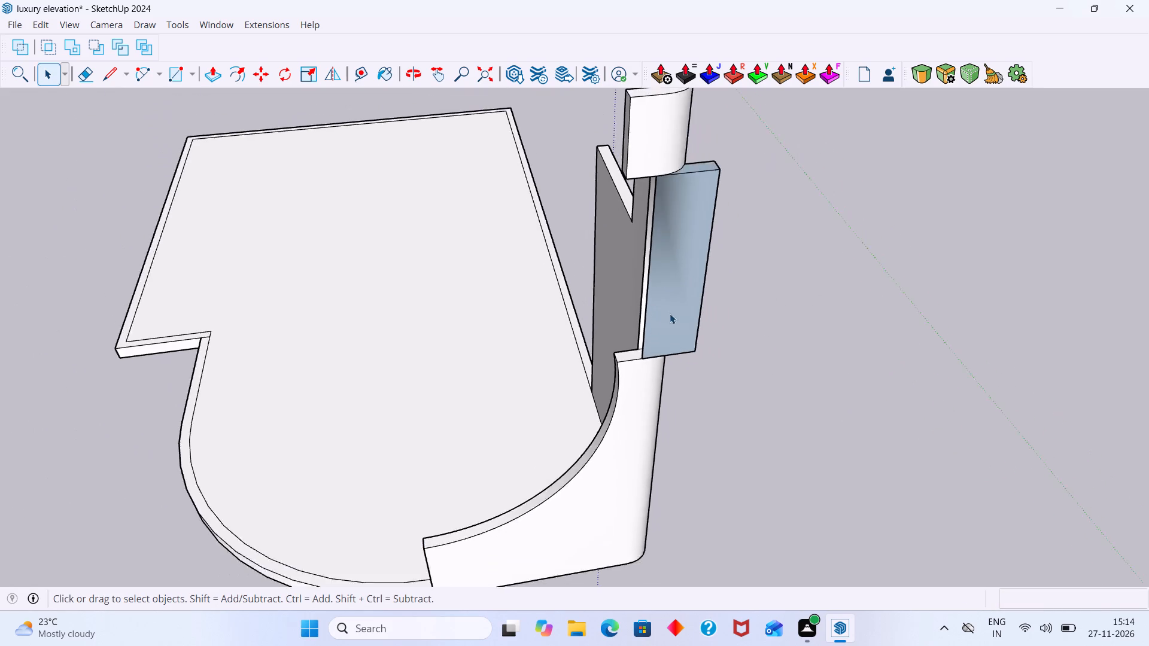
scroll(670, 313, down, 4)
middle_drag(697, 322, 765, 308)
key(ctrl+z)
Push the middle section of the side wall's narrow end face about 6' 5" toward the corner with Joint Push Pull.
middle_drag(751, 273, 805, 266)
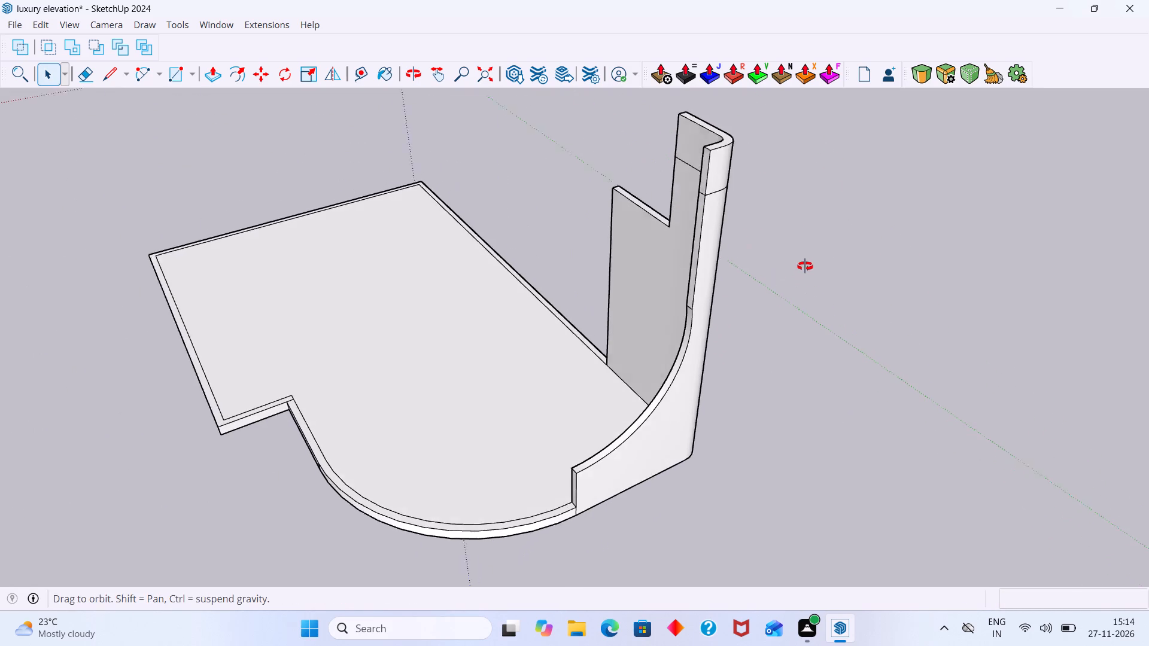
middle_drag(805, 266, 805, 265)
middle_drag(747, 237, 1142, 234)
middle_drag(532, 337, 764, 296)
scroll(502, 373, up, 3)
click(715, 72)
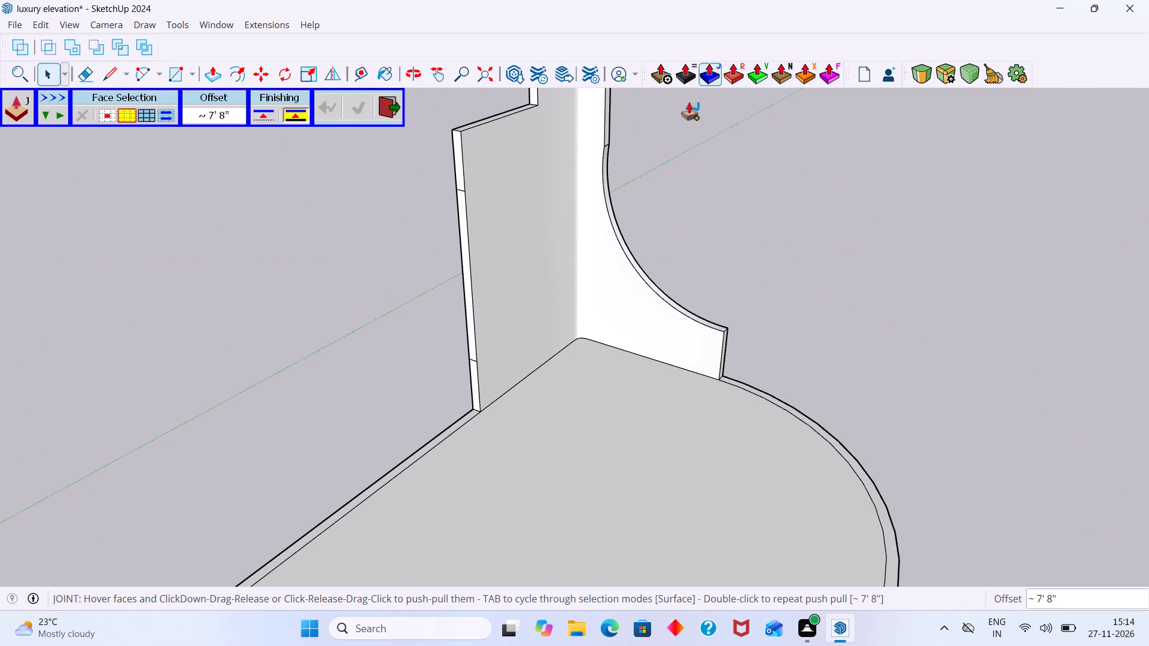
scroll(460, 322, up, 5)
click(537, 322)
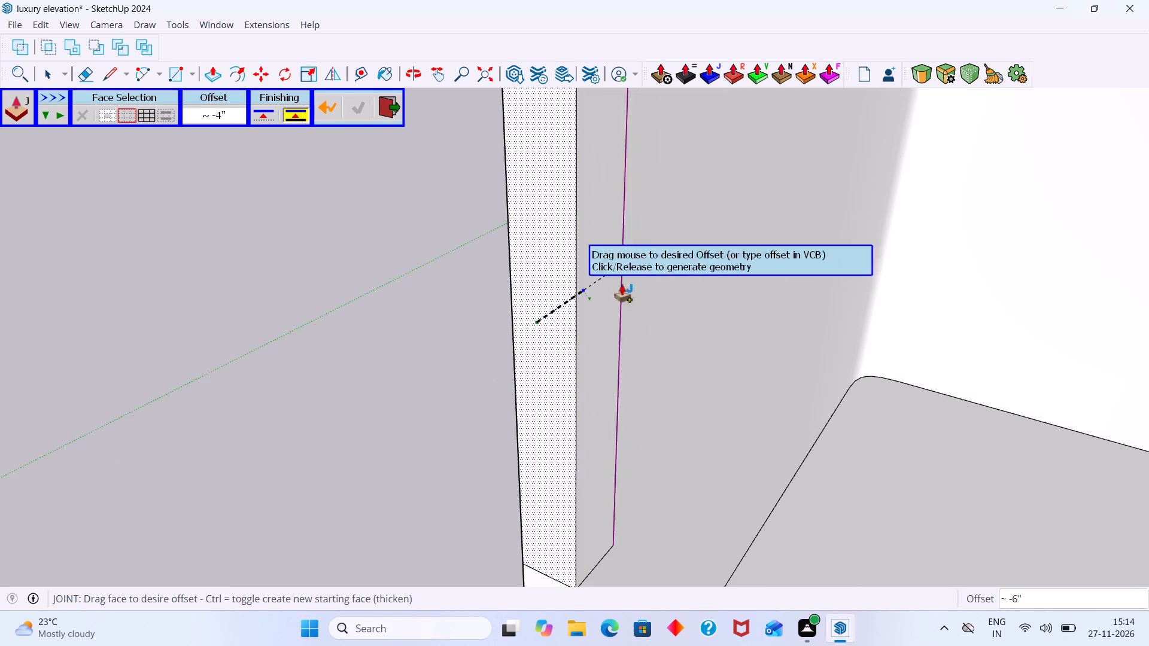
scroll(671, 258, up, 1)
scroll(671, 258, down, 9)
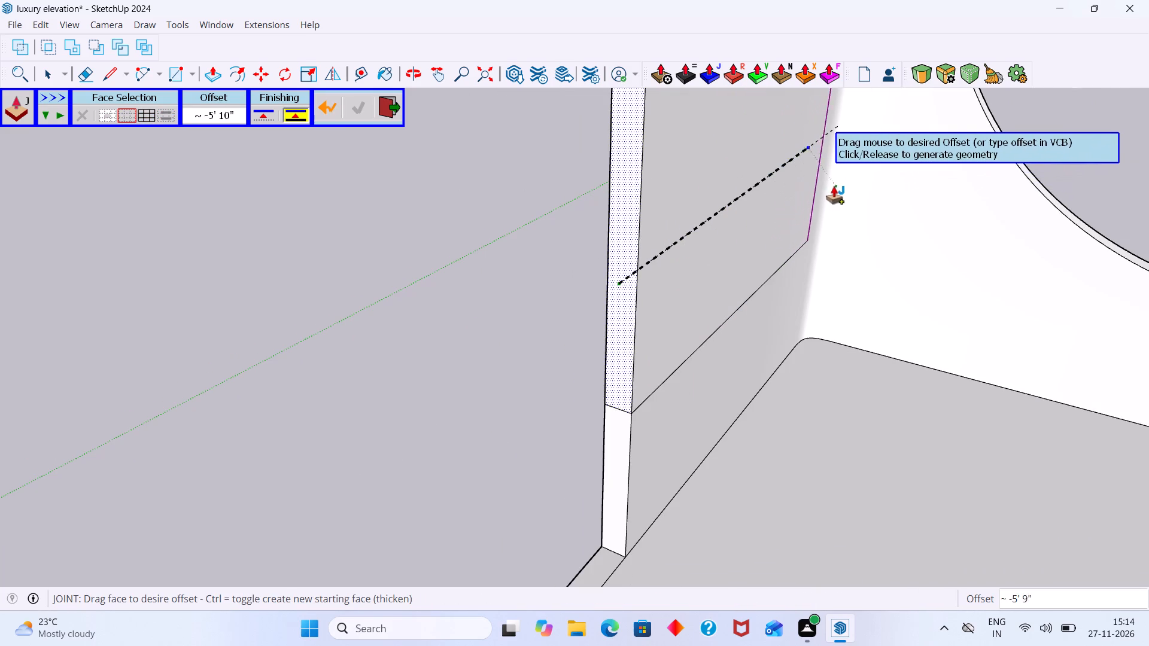
click(804, 335)
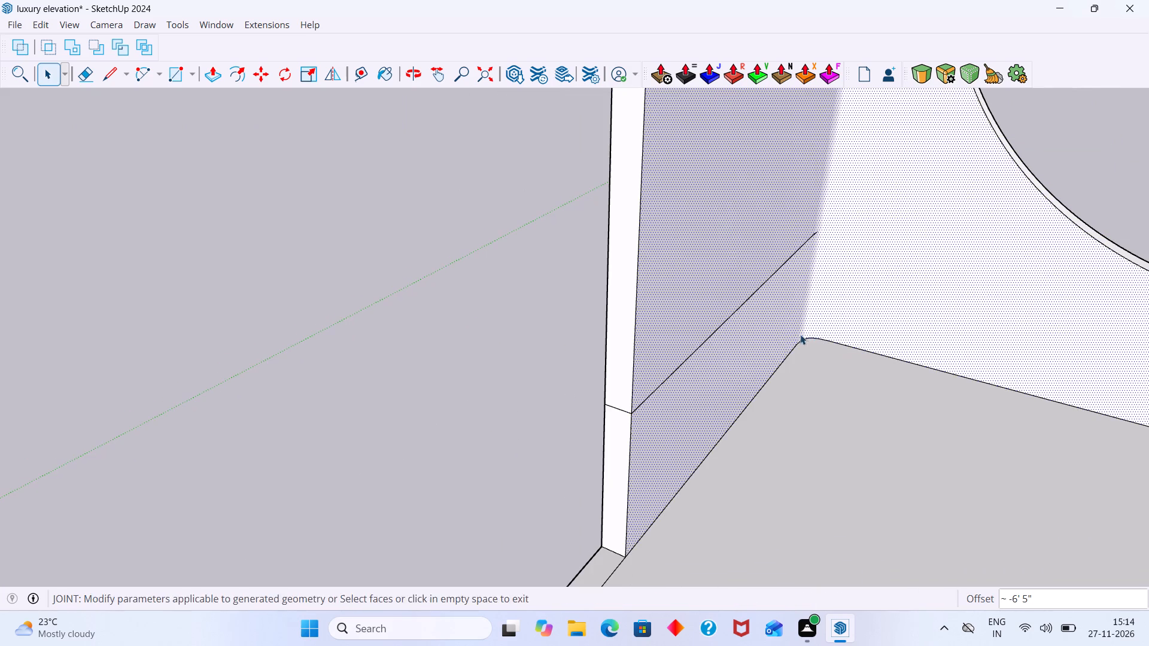
scroll(664, 372, down, 14)
click(875, 234)
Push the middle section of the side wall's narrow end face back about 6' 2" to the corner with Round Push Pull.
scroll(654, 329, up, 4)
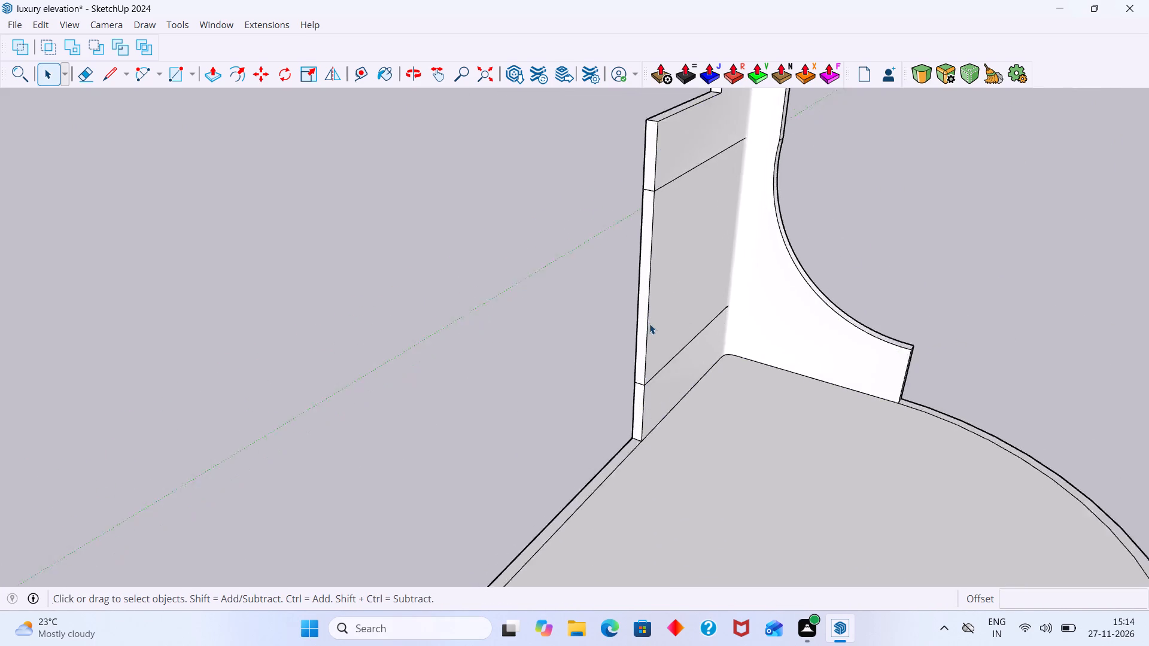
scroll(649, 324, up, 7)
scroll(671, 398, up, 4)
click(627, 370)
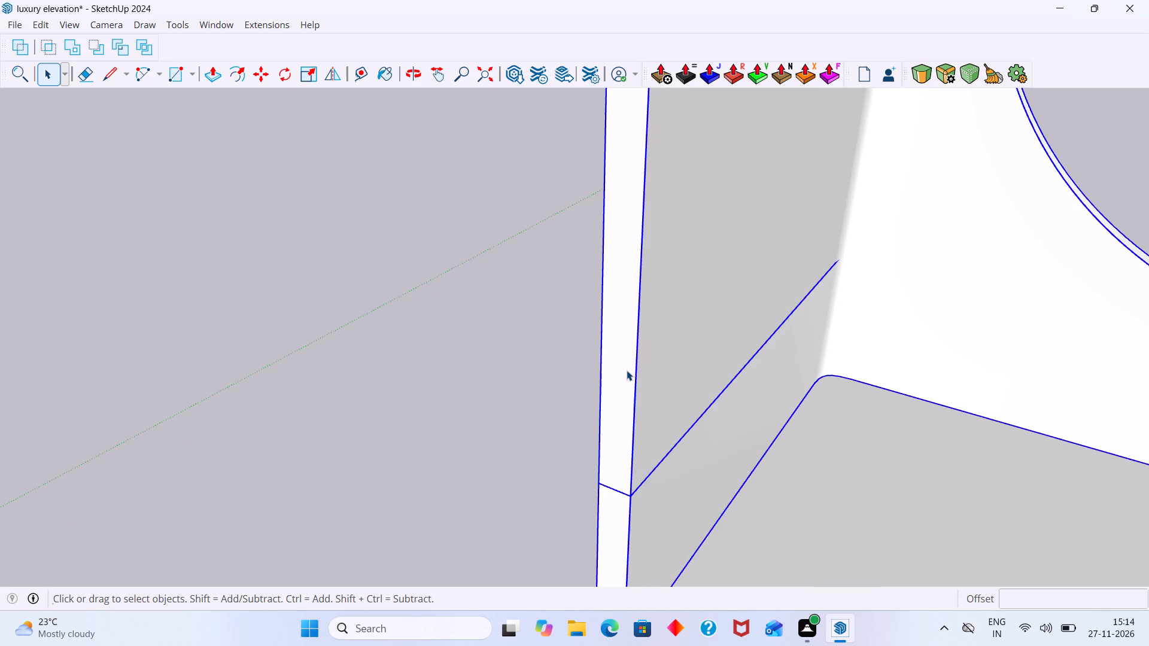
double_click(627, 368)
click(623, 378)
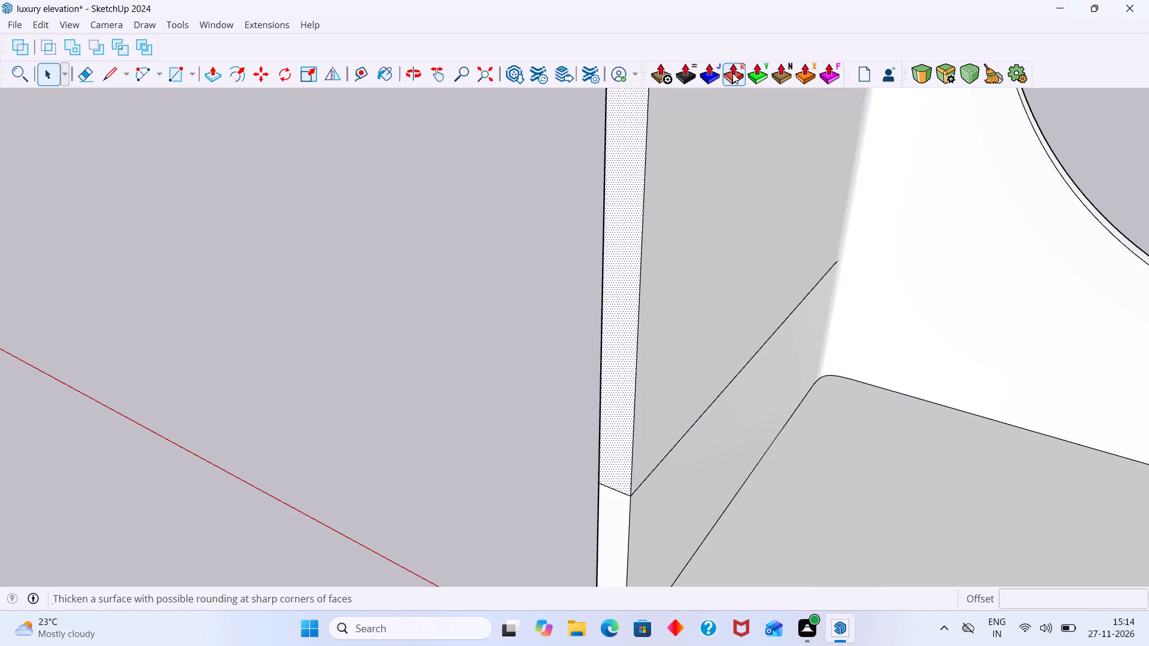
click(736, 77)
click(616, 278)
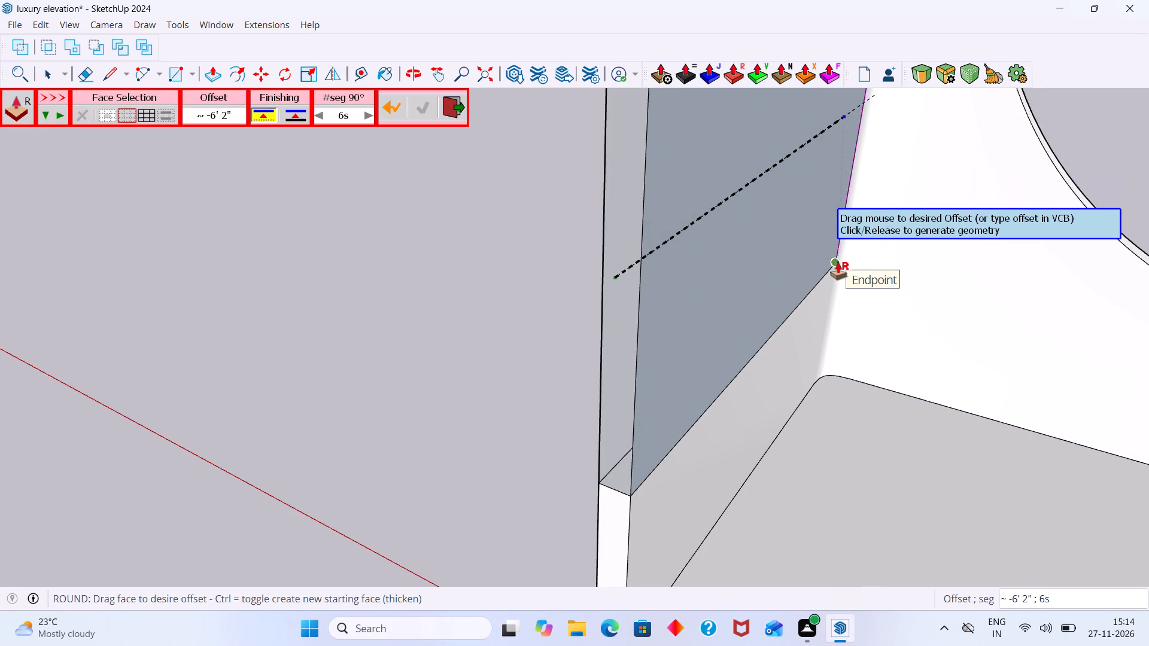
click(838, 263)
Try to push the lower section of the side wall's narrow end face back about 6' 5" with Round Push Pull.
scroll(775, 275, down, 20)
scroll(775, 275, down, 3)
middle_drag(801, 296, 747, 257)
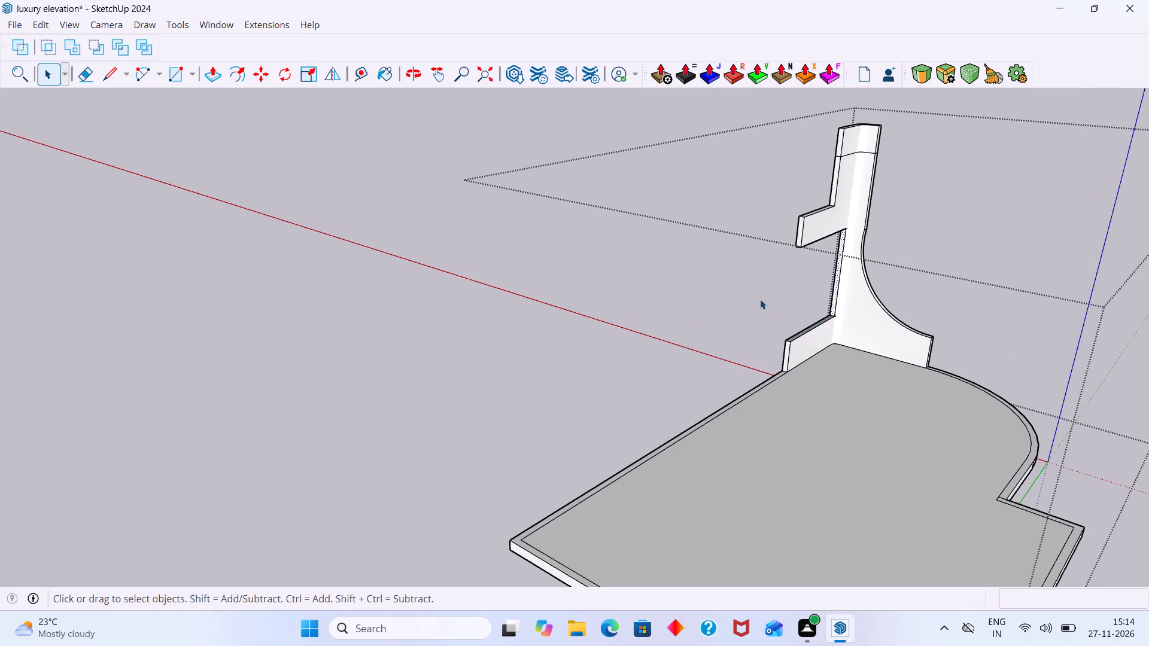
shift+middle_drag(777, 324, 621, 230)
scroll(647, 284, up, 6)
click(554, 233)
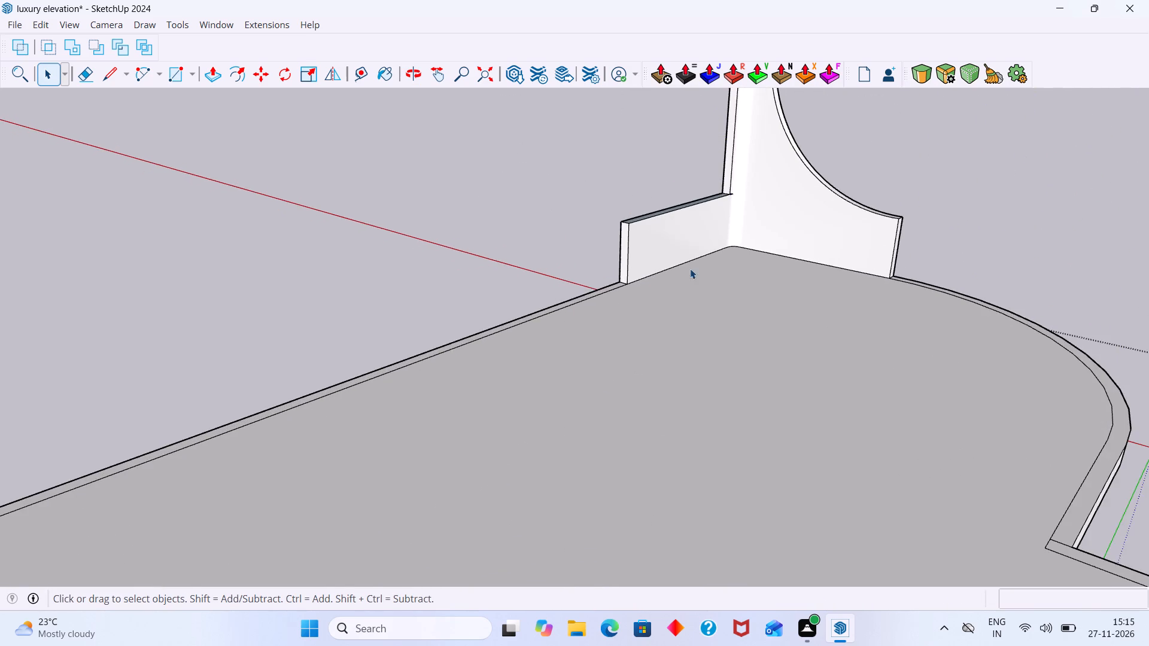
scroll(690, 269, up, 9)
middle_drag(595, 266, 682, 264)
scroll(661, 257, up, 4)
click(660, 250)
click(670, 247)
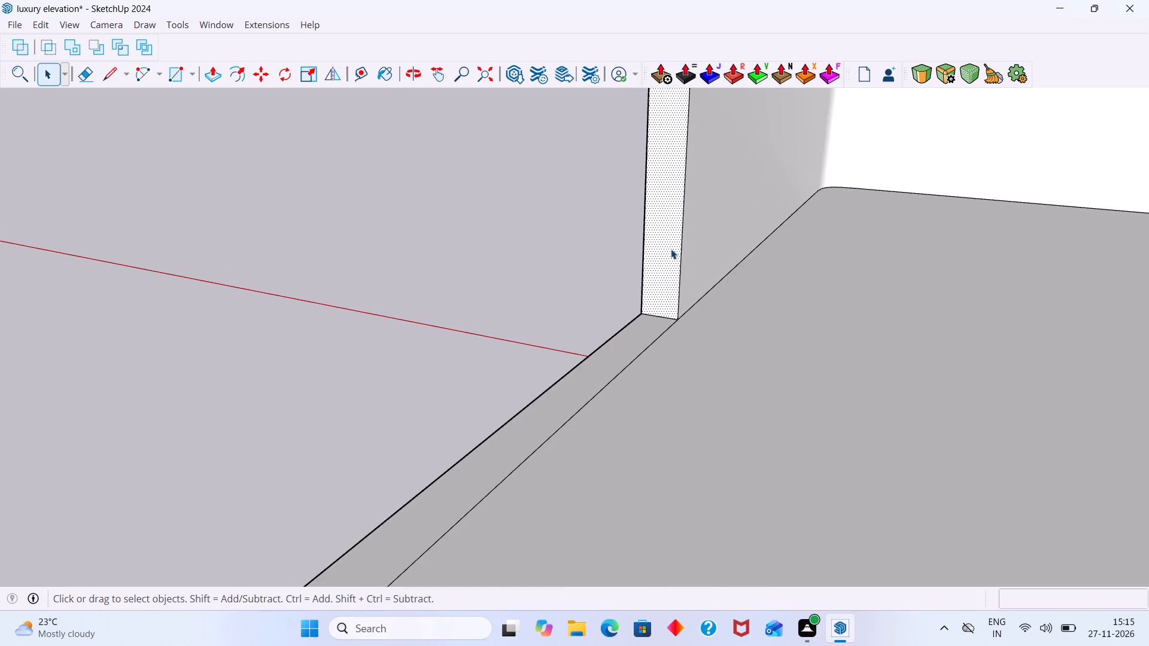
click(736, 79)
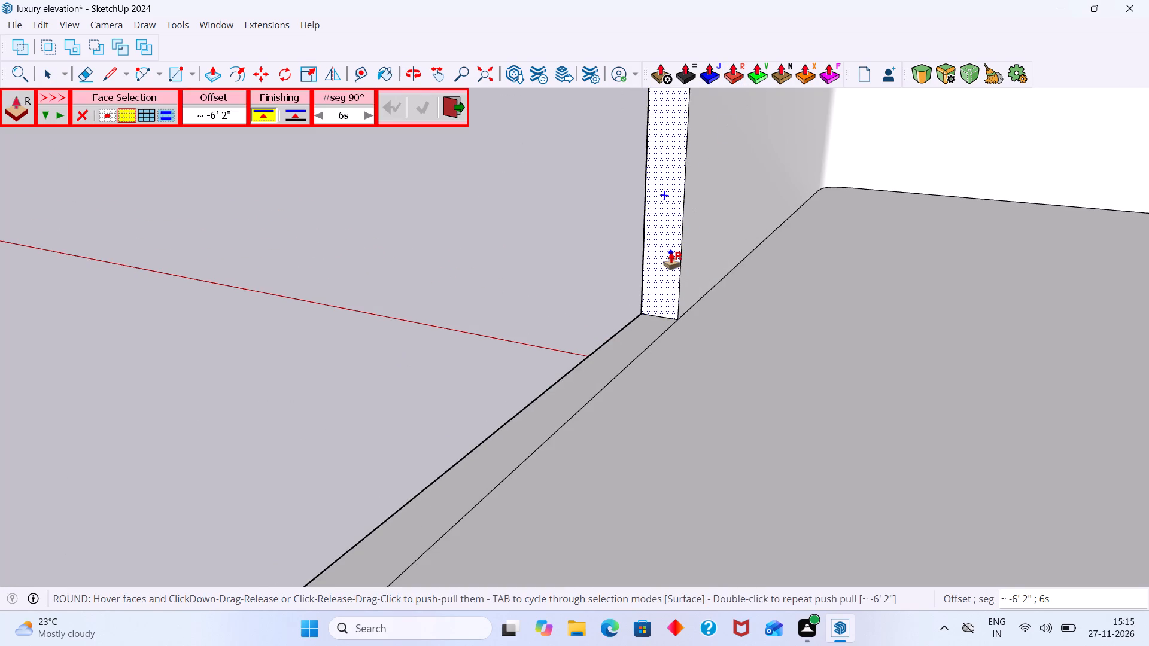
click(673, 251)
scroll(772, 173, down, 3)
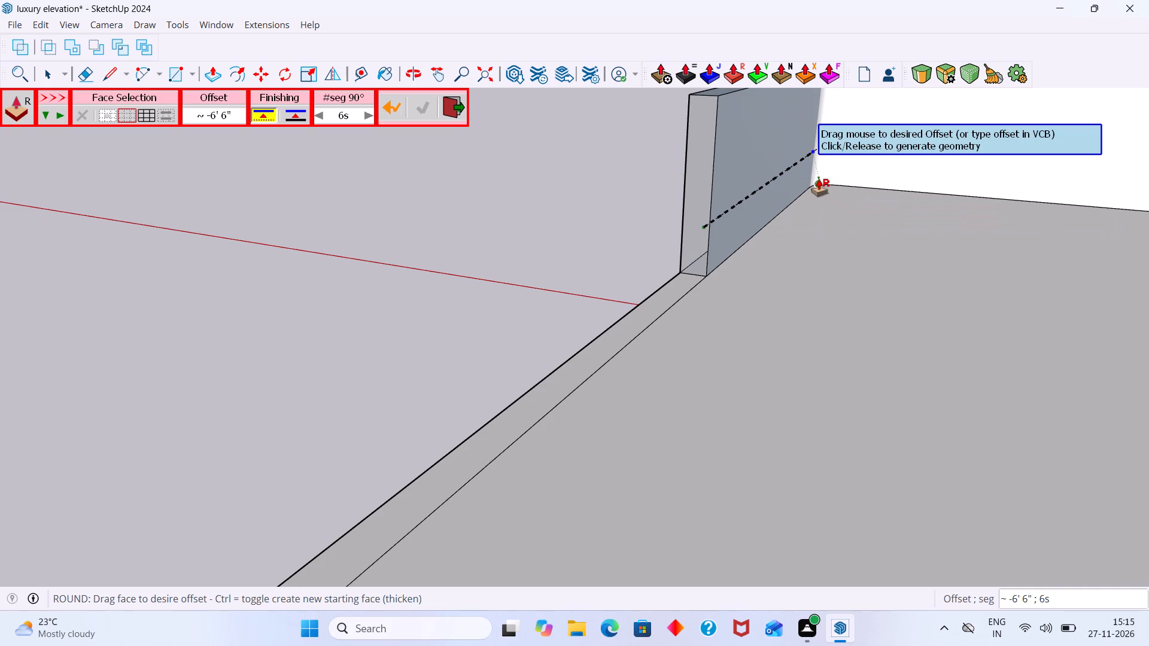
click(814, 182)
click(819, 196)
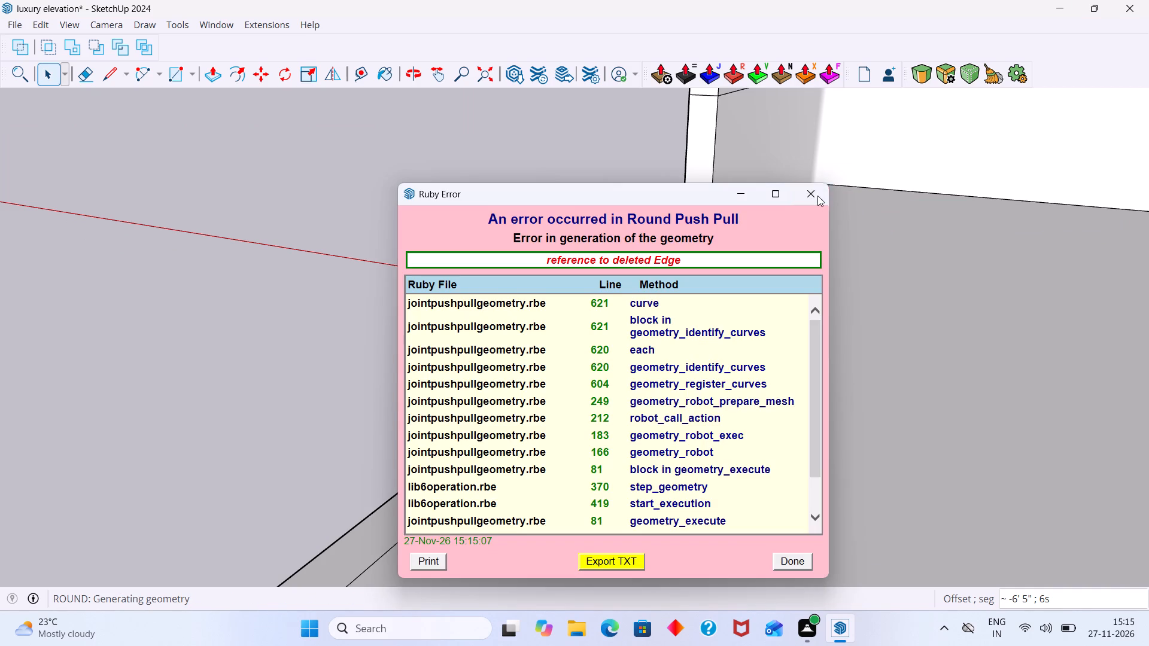
Delete the inner and outer faces and the narrow end face of the side wall's middle section.
middle_drag(732, 237, 677, 244)
scroll(682, 241, down, 13)
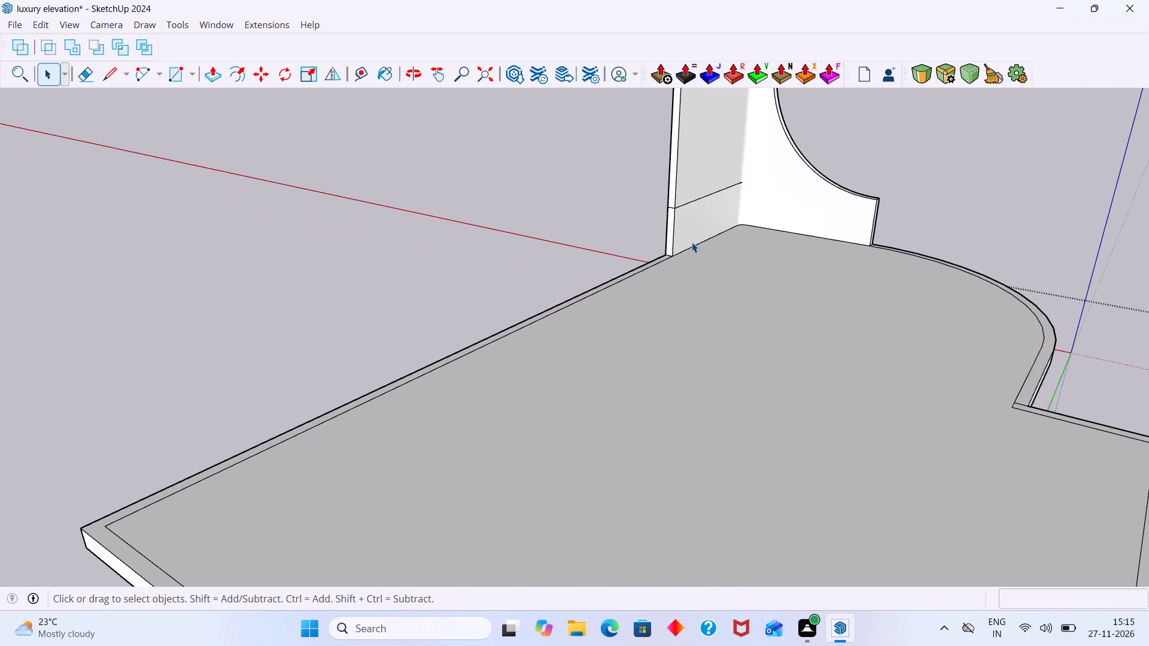
scroll(737, 220, down, 9)
scroll(729, 176, up, 1)
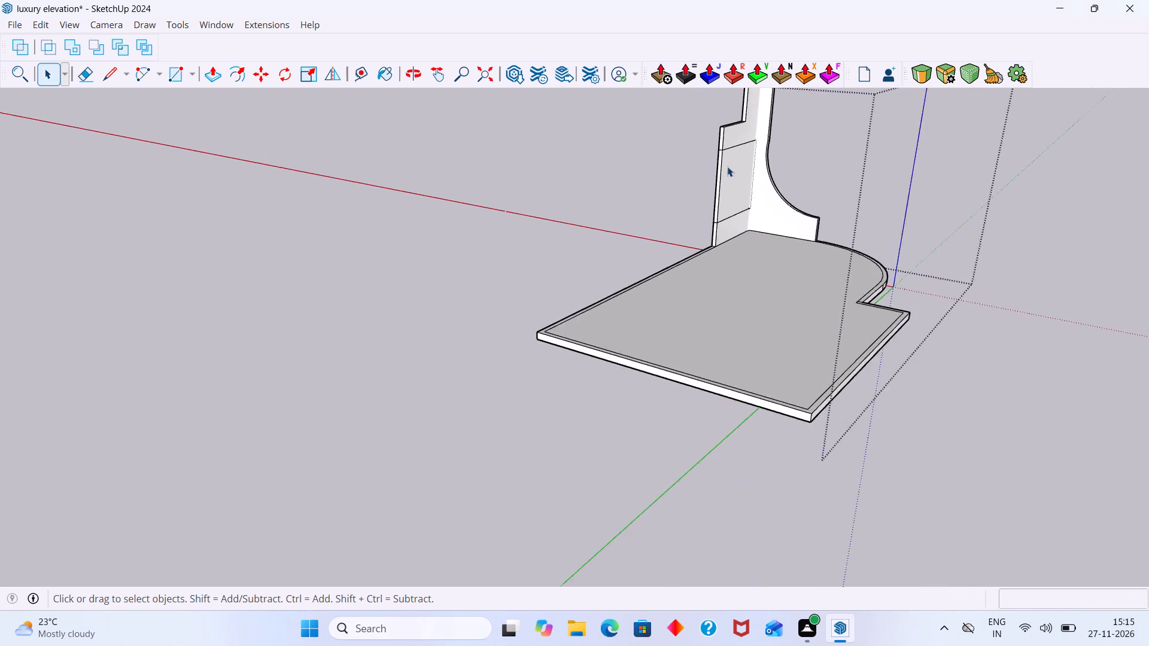
scroll(727, 166, up, 10)
click(735, 191)
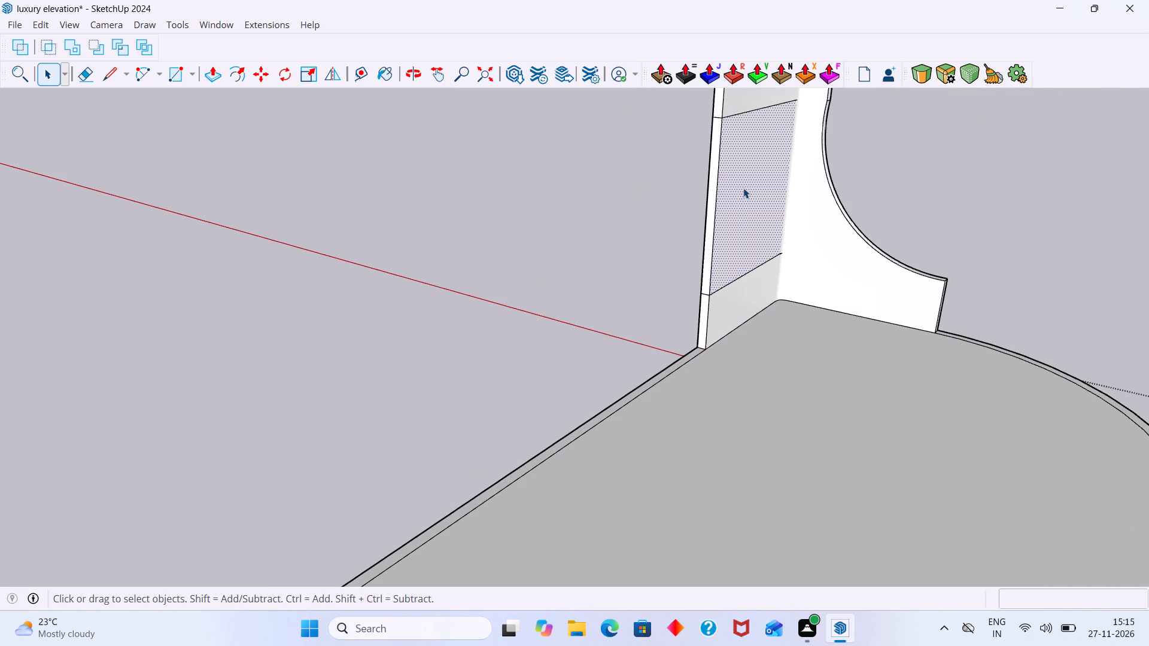
key(Delete)
click(746, 188)
key(Delete)
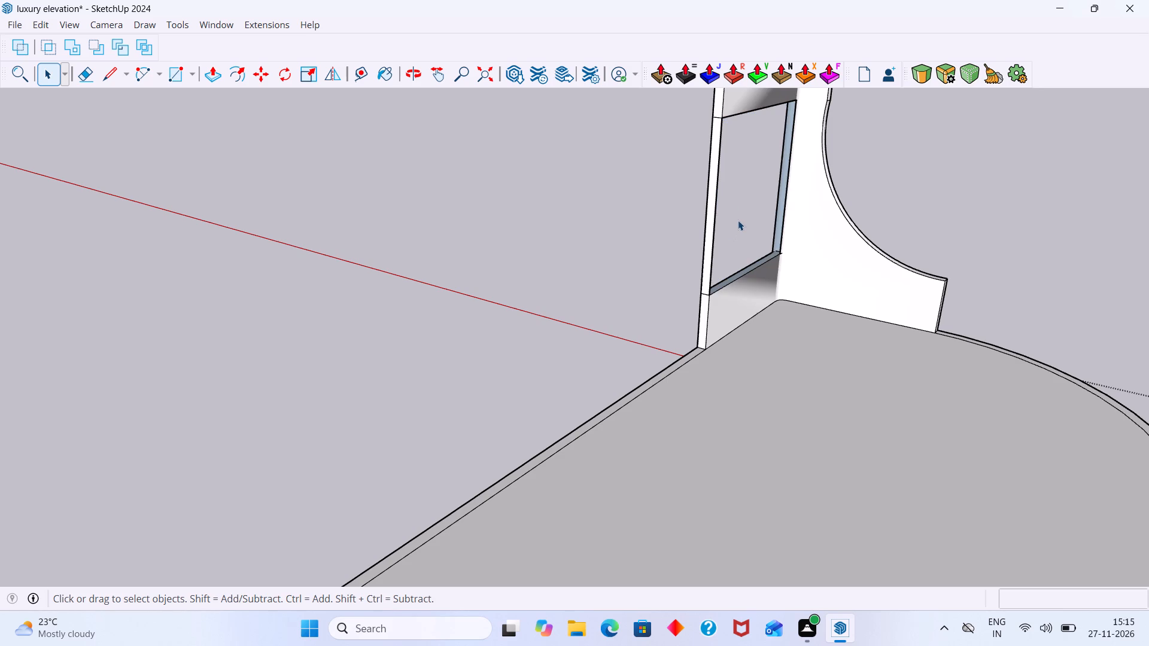
click(735, 214)
click(735, 212)
key(Delete)
scroll(737, 220, down, 2)
middle_drag(758, 240, 537, 264)
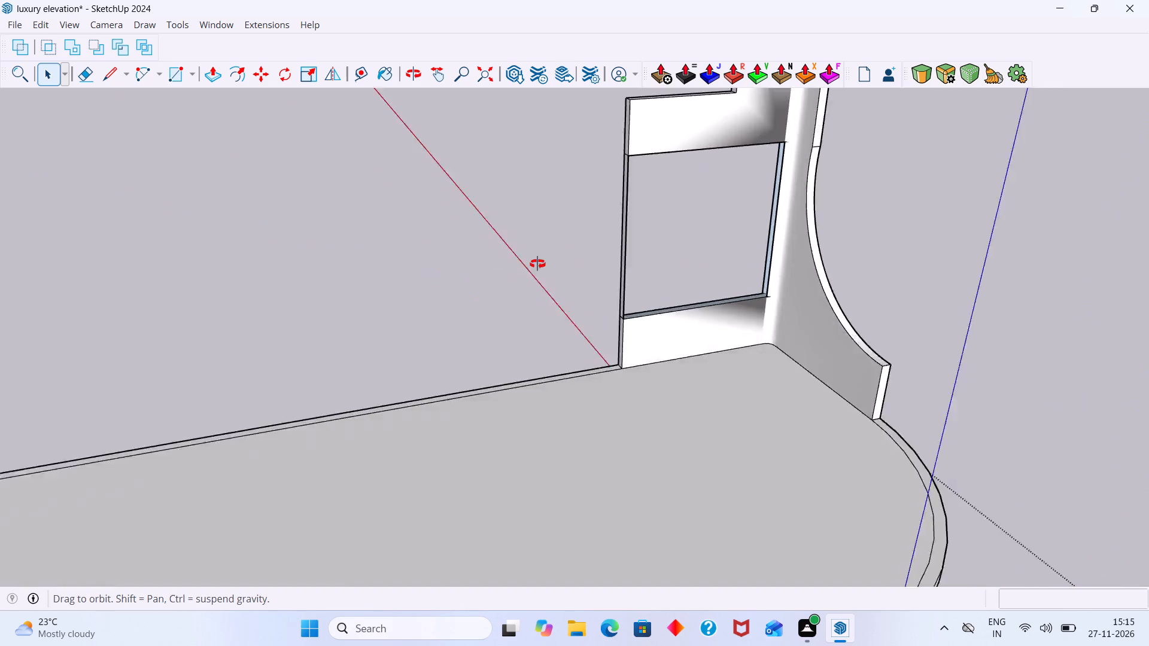
middle_drag(537, 264, 952, 278)
middle_drag(770, 228, 700, 231)
scroll(701, 232, up, 6)
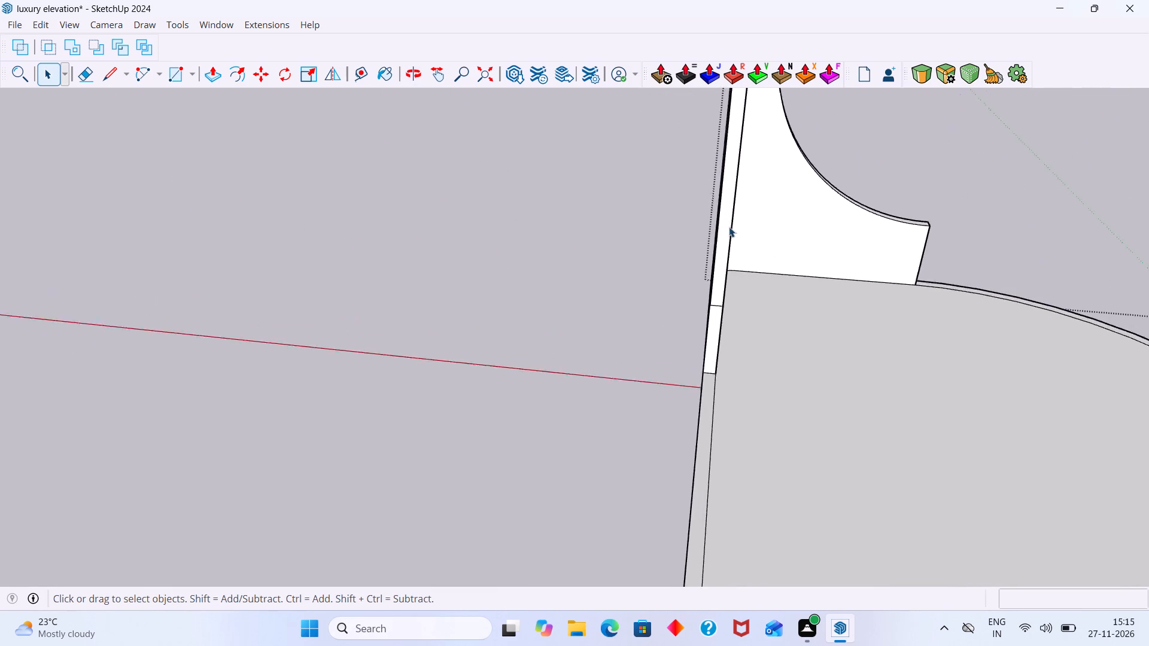
scroll(729, 227, up, 4)
click(725, 227)
key(Delete)
Delete the remaining inner and outer wall faces of the lower side wall and the adjoining curved-edge wall.
middle_drag(735, 254, 537, 252)
scroll(566, 323, up, 5)
click(562, 342)
key(Delete)
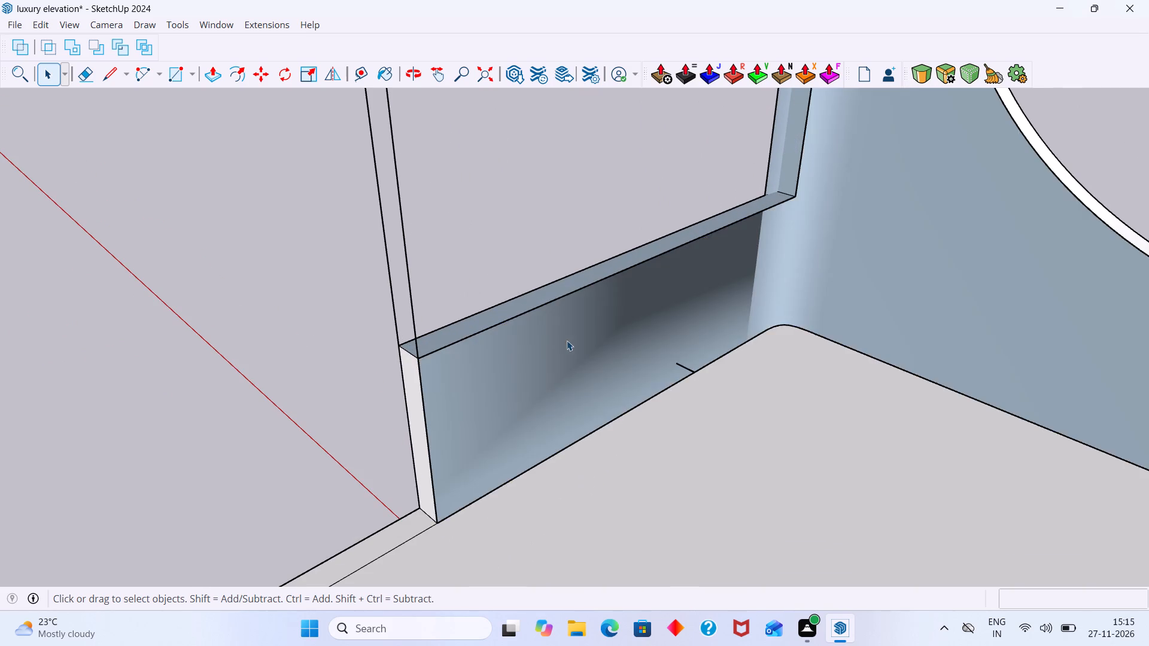
scroll(569, 342, down, 7)
click(631, 311)
key(Delete)
click(656, 311)
key(Delete)
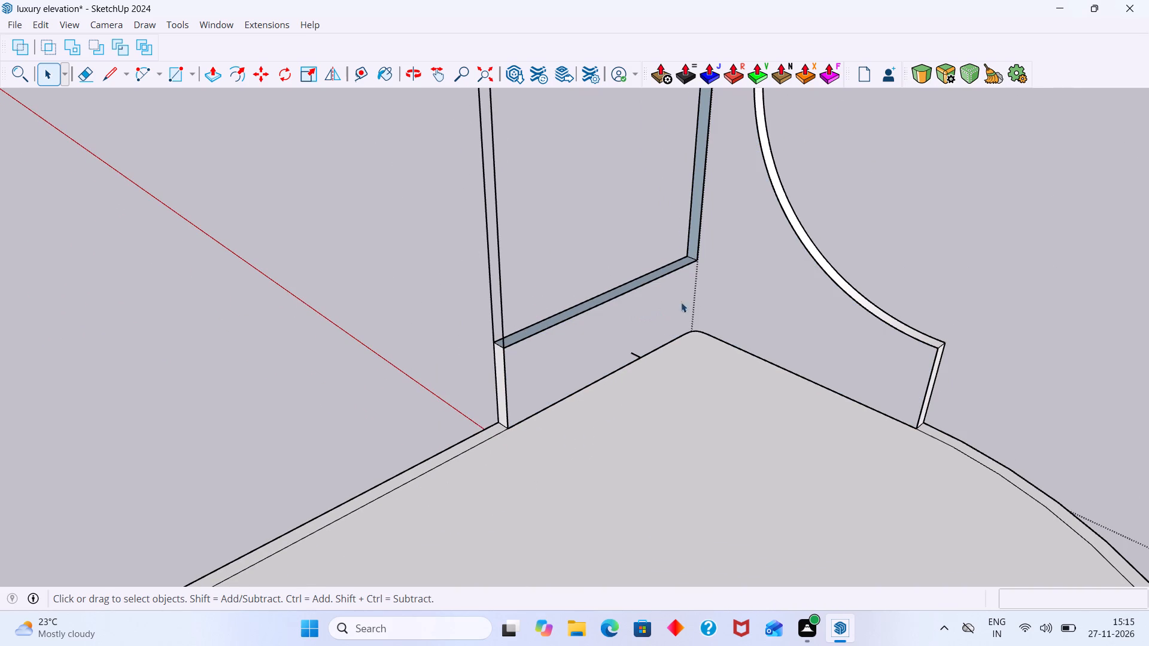
Erase the leftover sill and jamb strips around the side wall's middle opening and the short post below it.
click(694, 264)
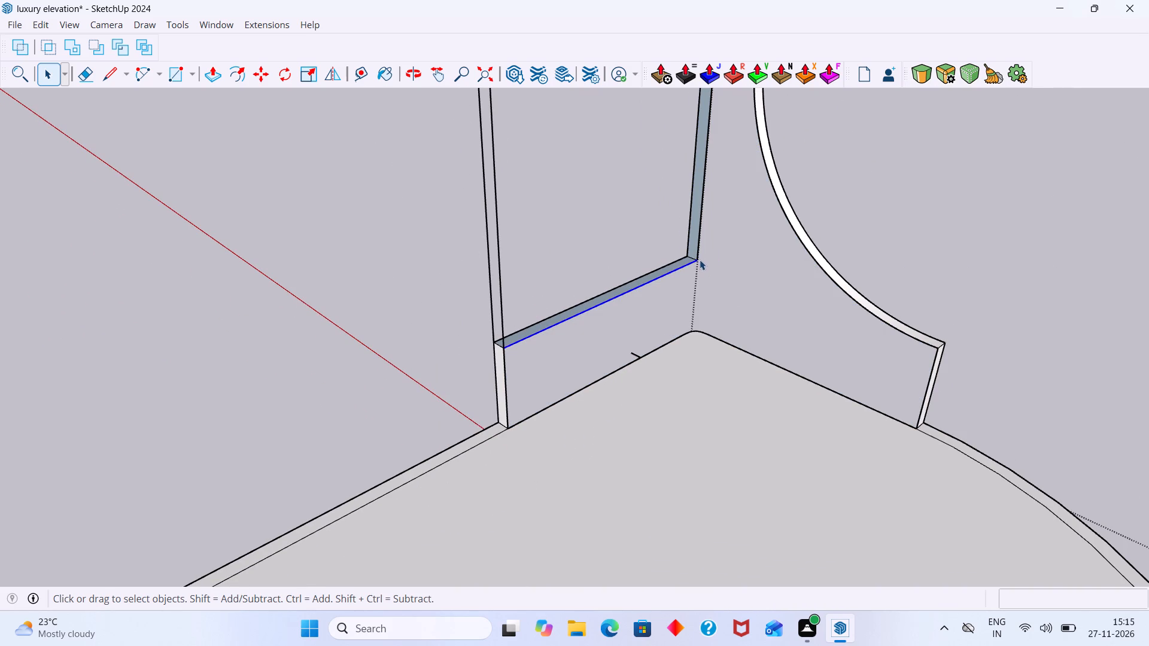
key(e)
drag(734, 281, 652, 288)
drag(613, 307, 511, 369)
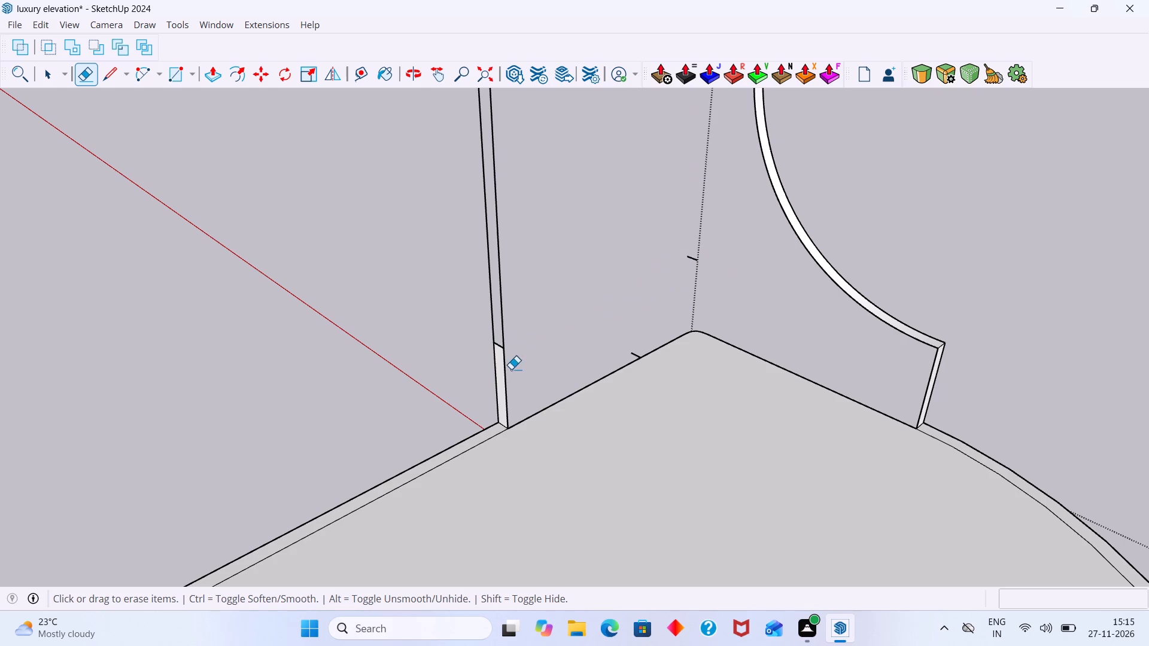
drag(511, 369, 496, 359)
Erase the leftover curved edge strip and its short end post beside the rounded end of the slab.
scroll(558, 328, down, 10)
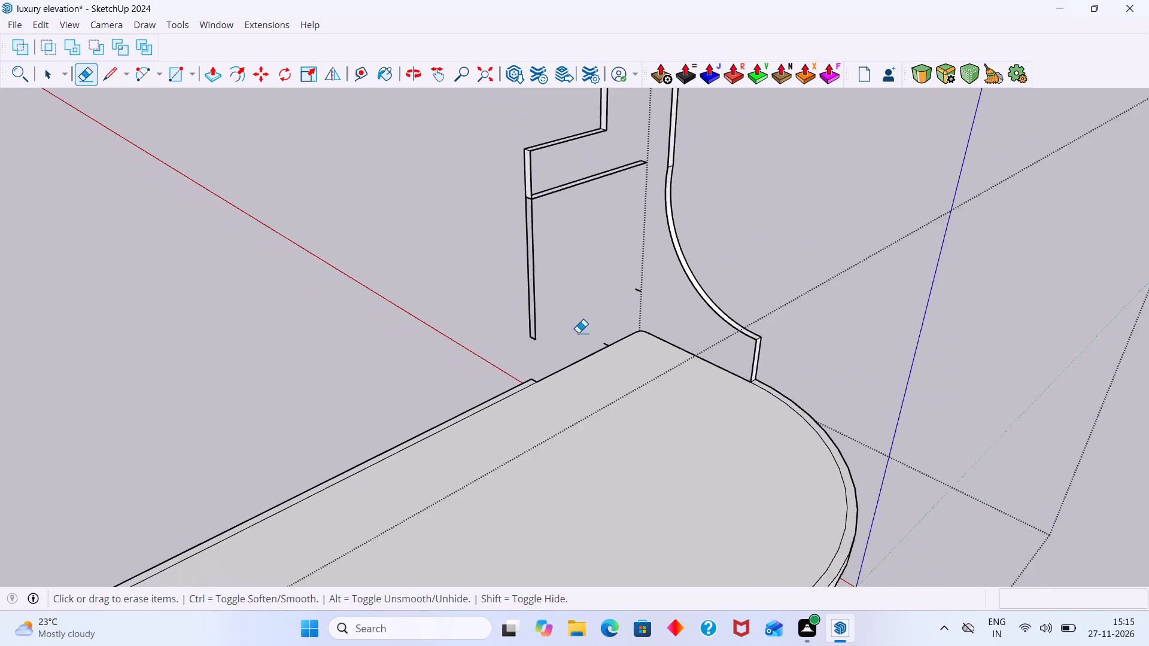
scroll(578, 333, down, 8)
scroll(594, 364, up, 1)
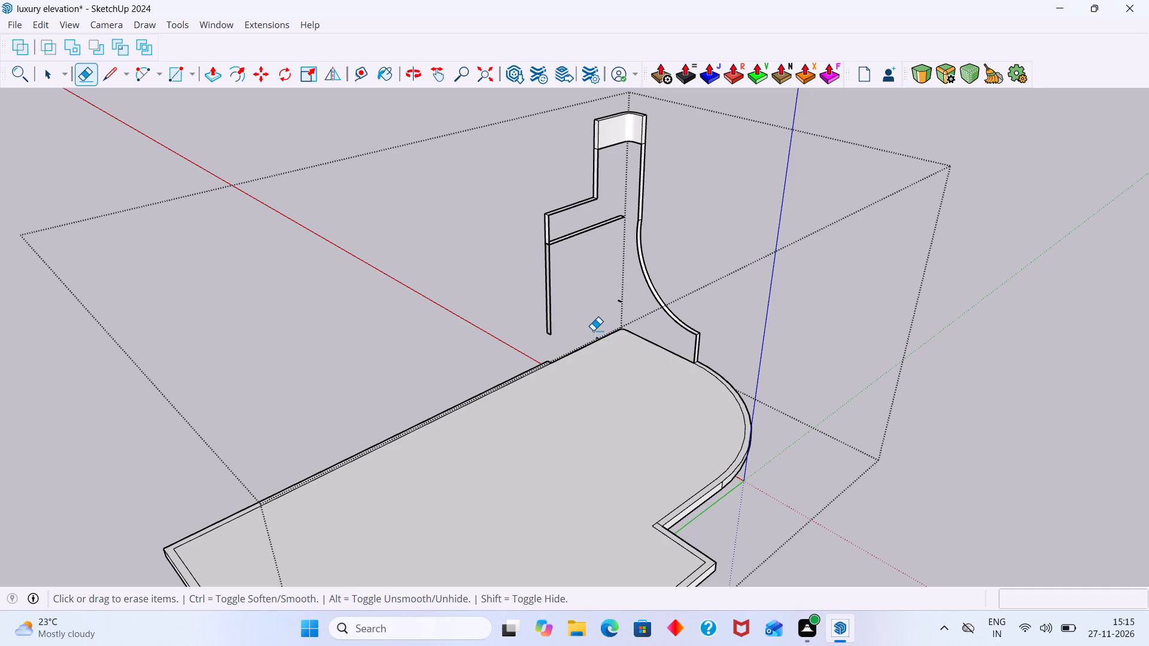
scroll(573, 274, down, 3)
scroll(607, 274, up, 8)
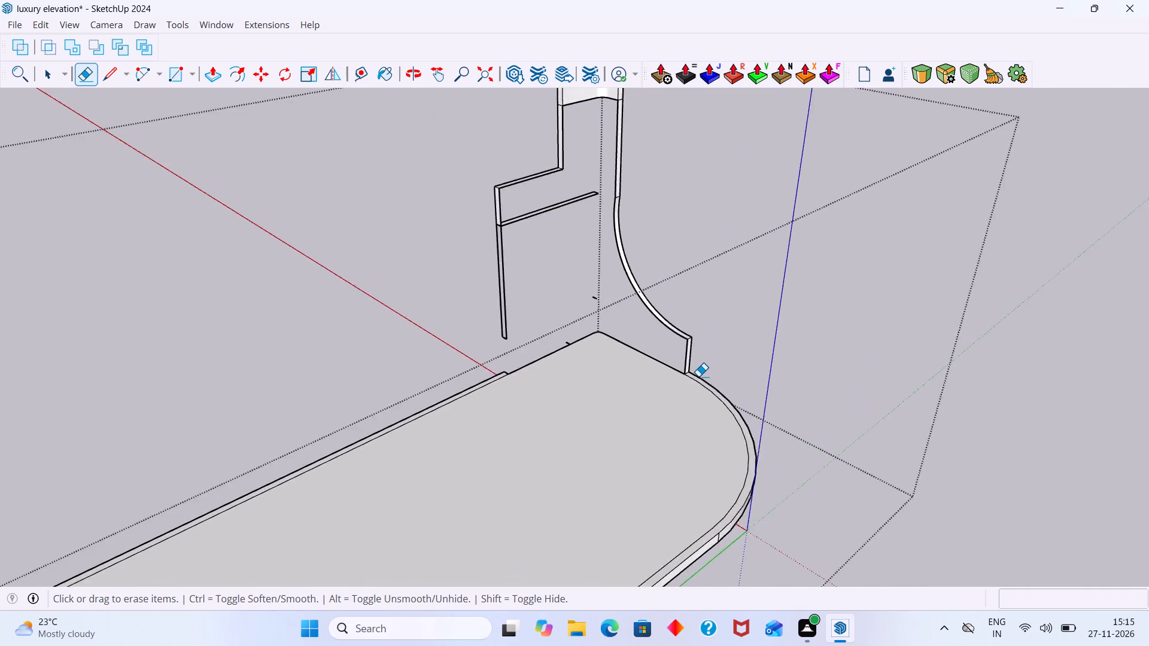
scroll(698, 376, up, 11)
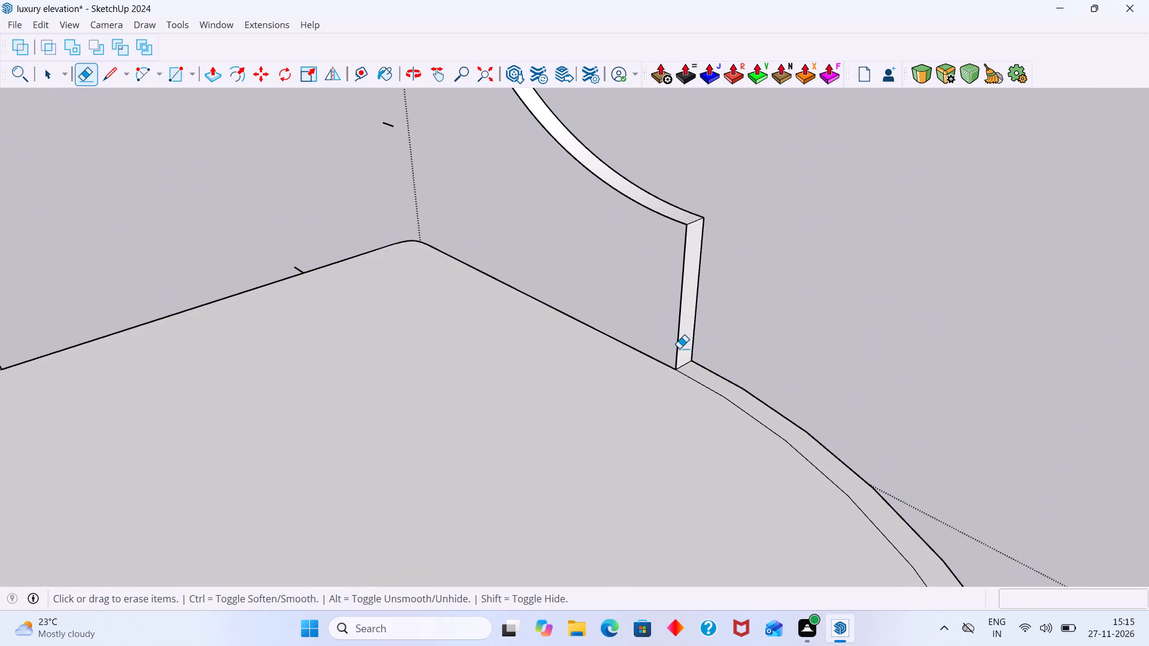
scroll(679, 340, down, 20)
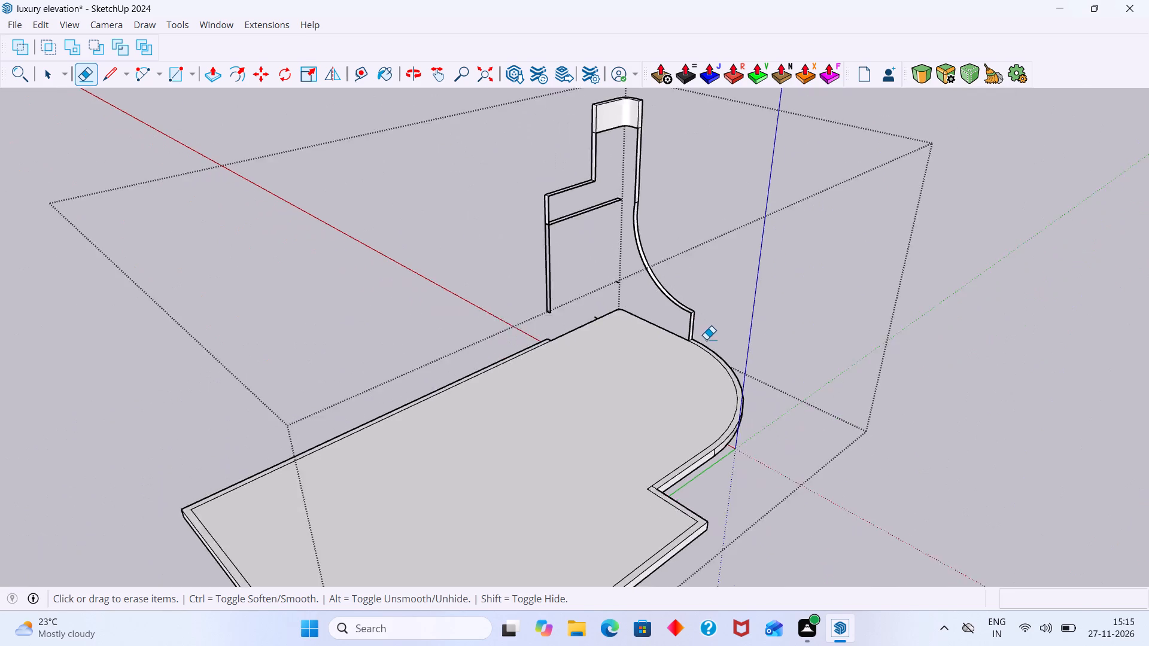
scroll(706, 339, down, 8)
scroll(709, 333, up, 4)
scroll(707, 330, down, 2)
scroll(703, 330, up, 16)
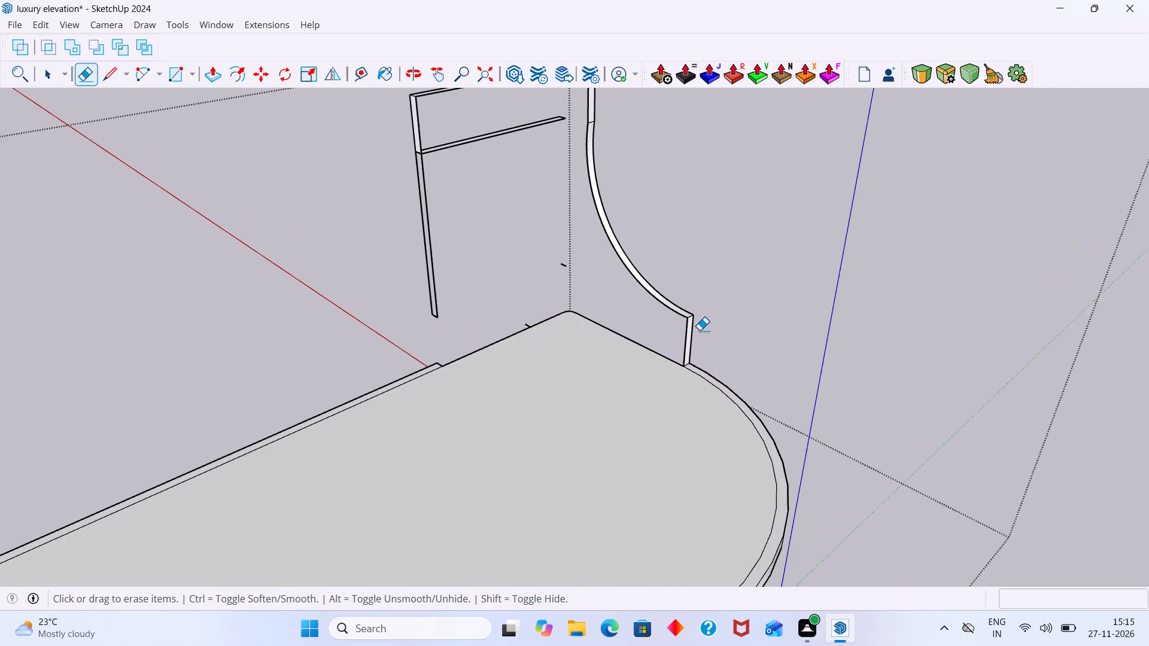
drag(700, 330, 685, 309)
scroll(682, 304, down, 4)
scroll(693, 322, up, 4)
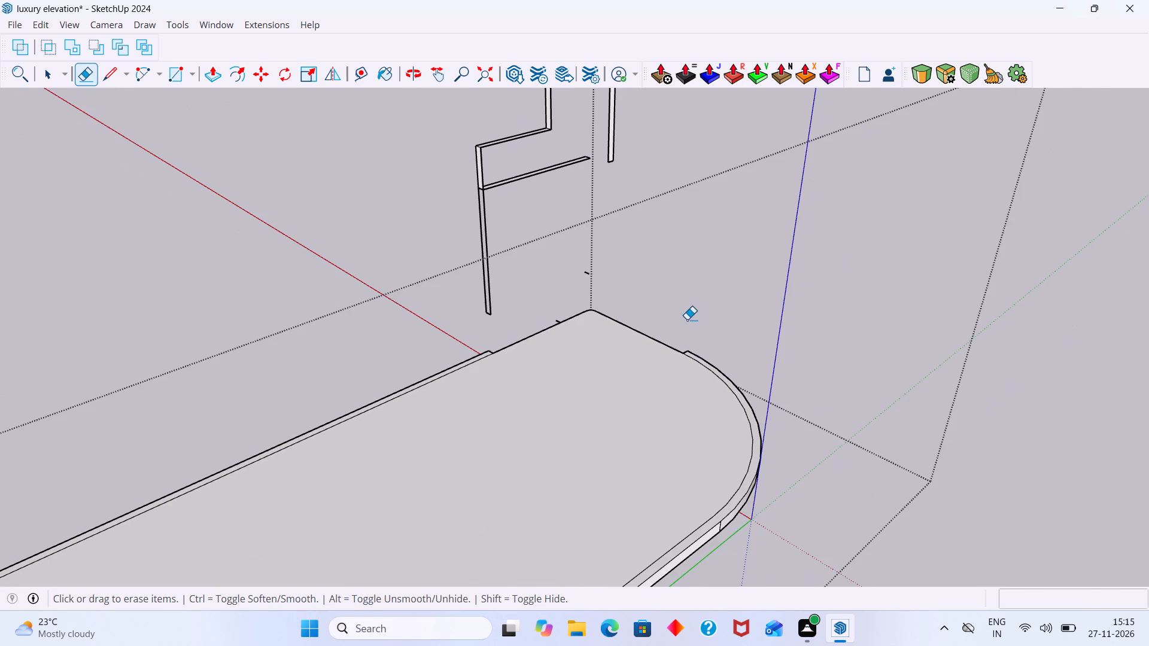
drag(687, 319, 695, 308)
Erase the short stray edges left above and beside the slab's rounded corner.
drag(585, 282, 582, 263)
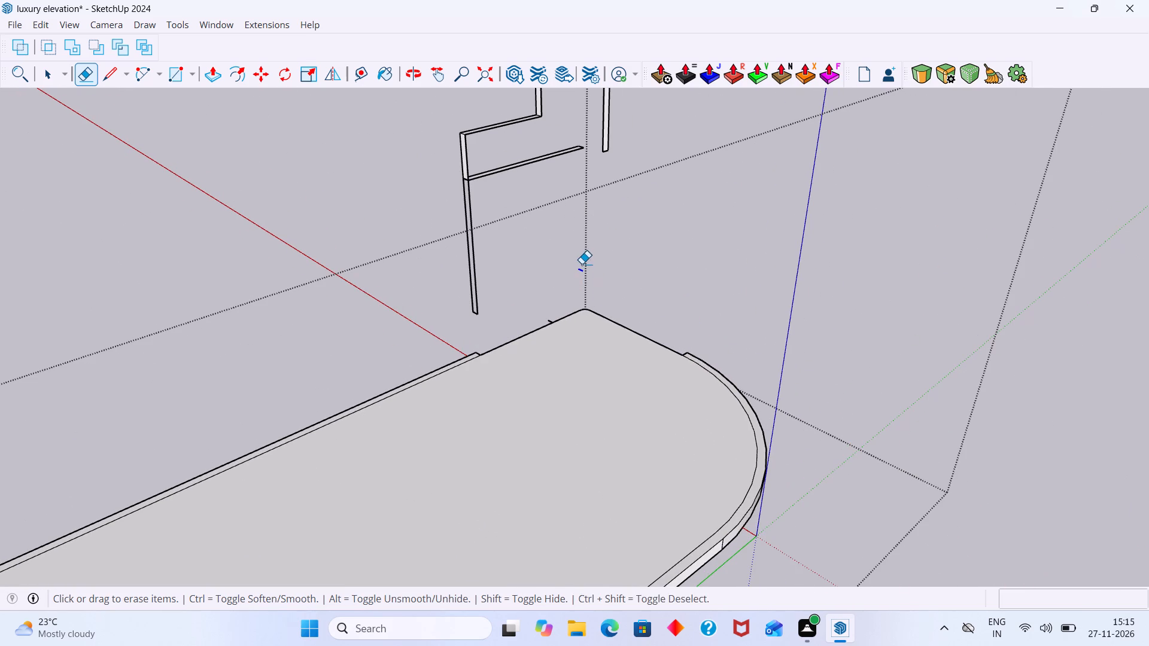
scroll(555, 304, up, 15)
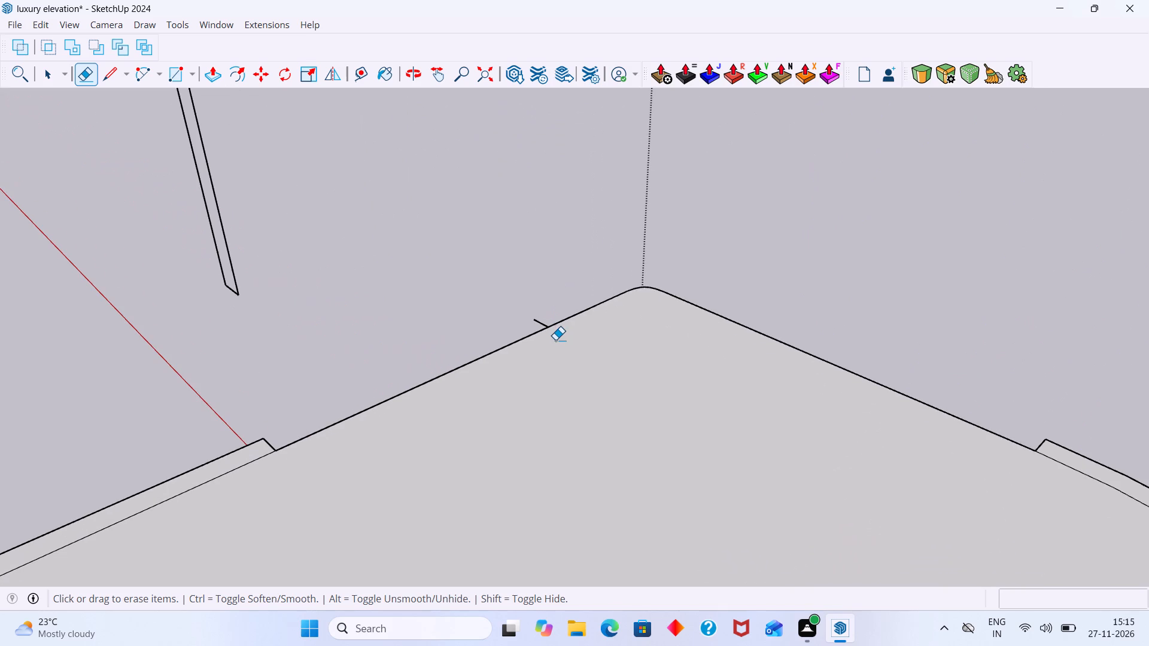
click(542, 322)
Erase the tall side posts and the flat face of the upper wall panel floating above the slab's rounded corner.
scroll(548, 318, down, 17)
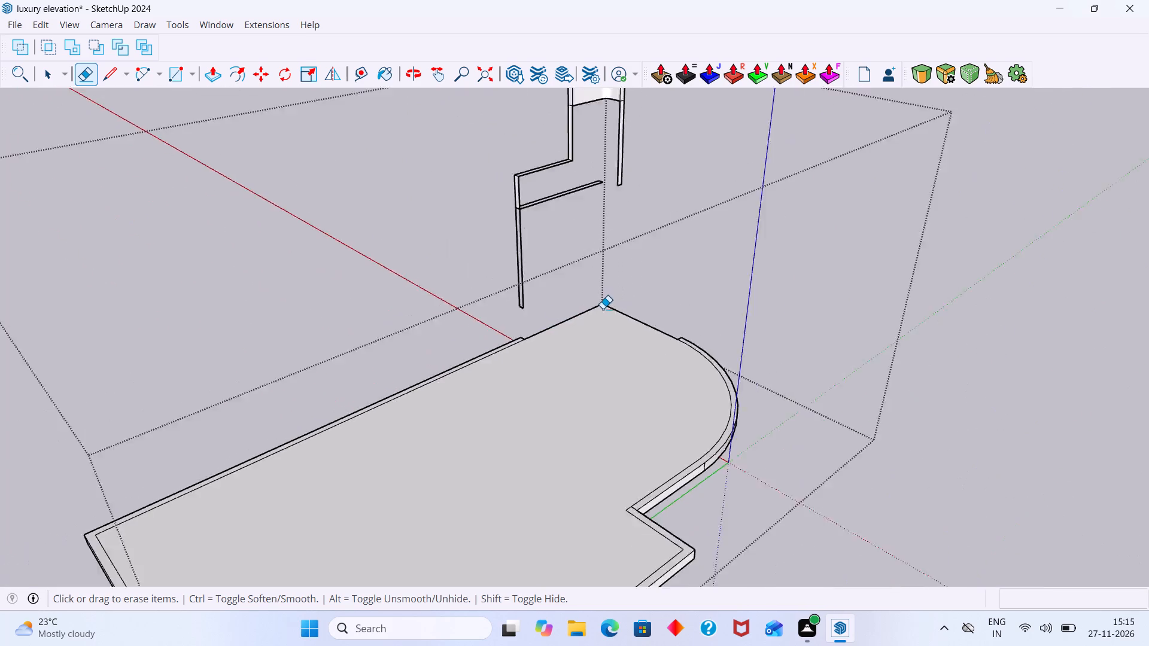
scroll(603, 309, down, 6)
middle_drag(602, 334, 456, 331)
scroll(626, 279, up, 3)
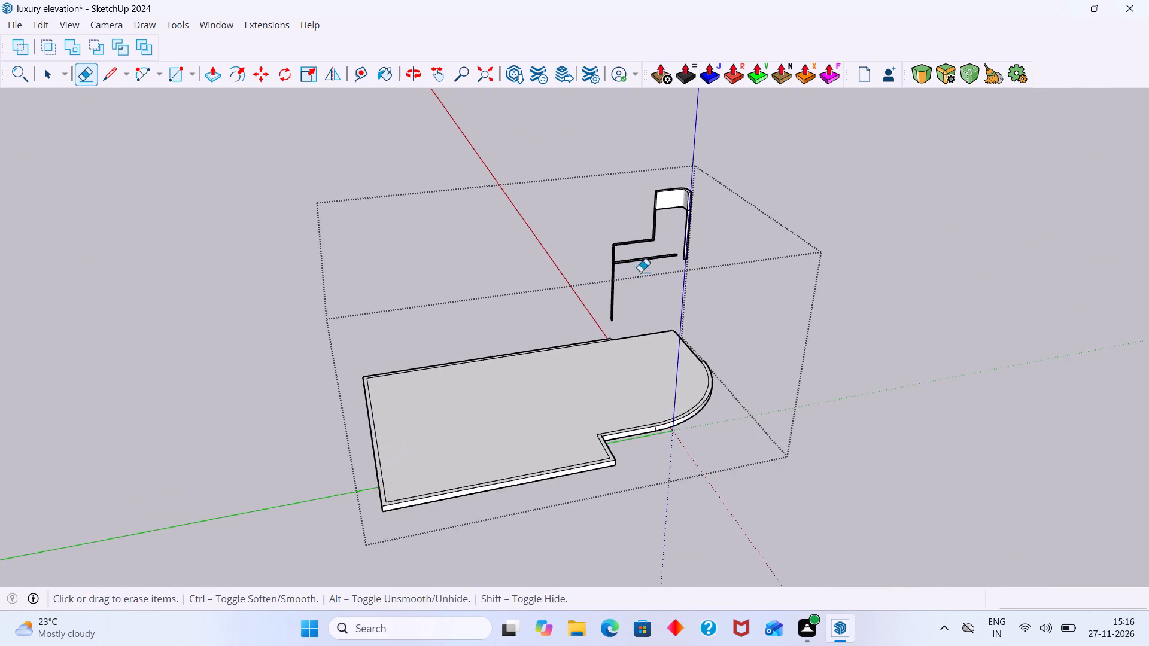
scroll(640, 272, up, 8)
drag(722, 264, 663, 130)
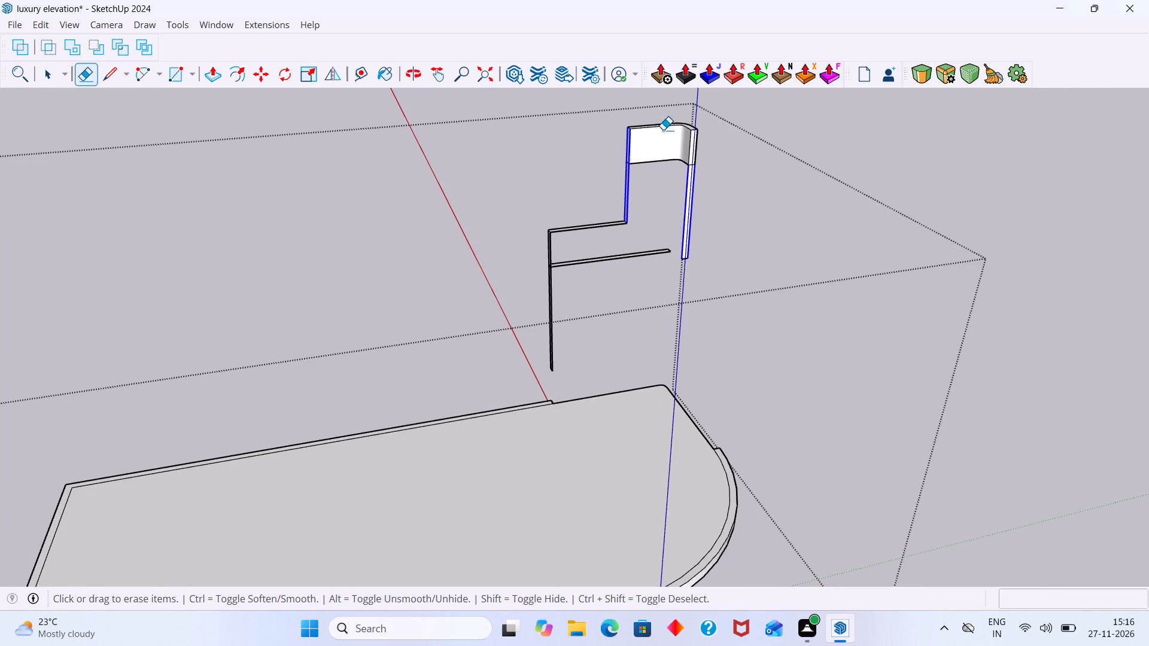
drag(663, 130, 668, 148)
drag(668, 148, 692, 170)
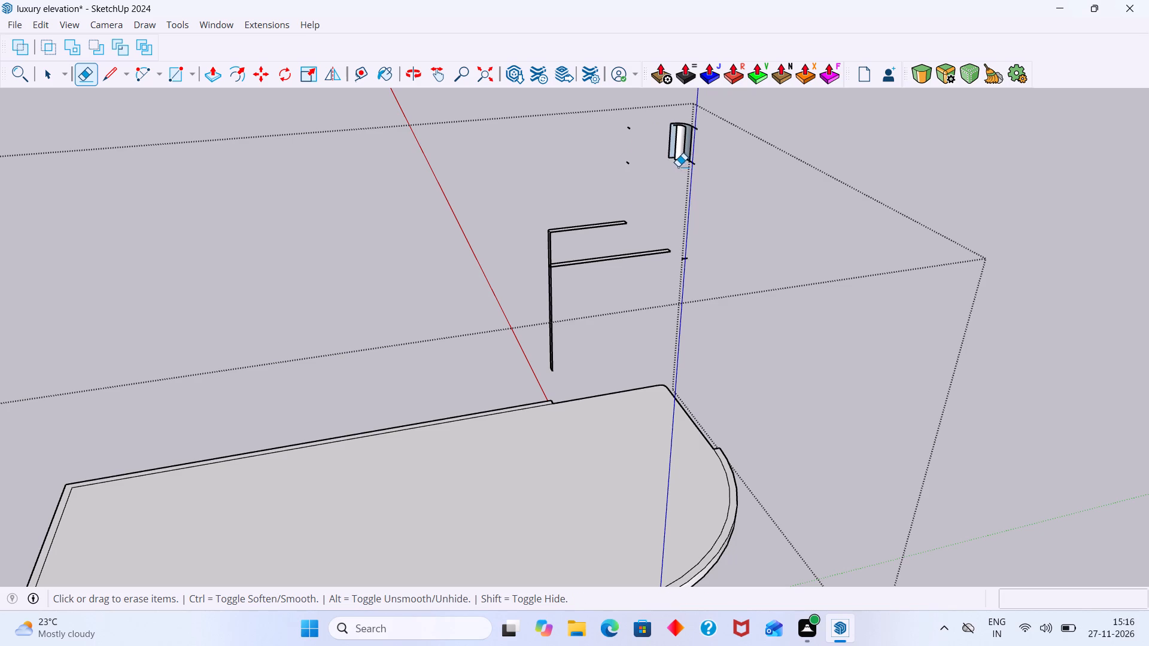
Erase the leftover horizontal strips, the tall post beside them and the short stray edges floating above the slab.
scroll(593, 269, up, 8)
drag(608, 288, 556, 183)
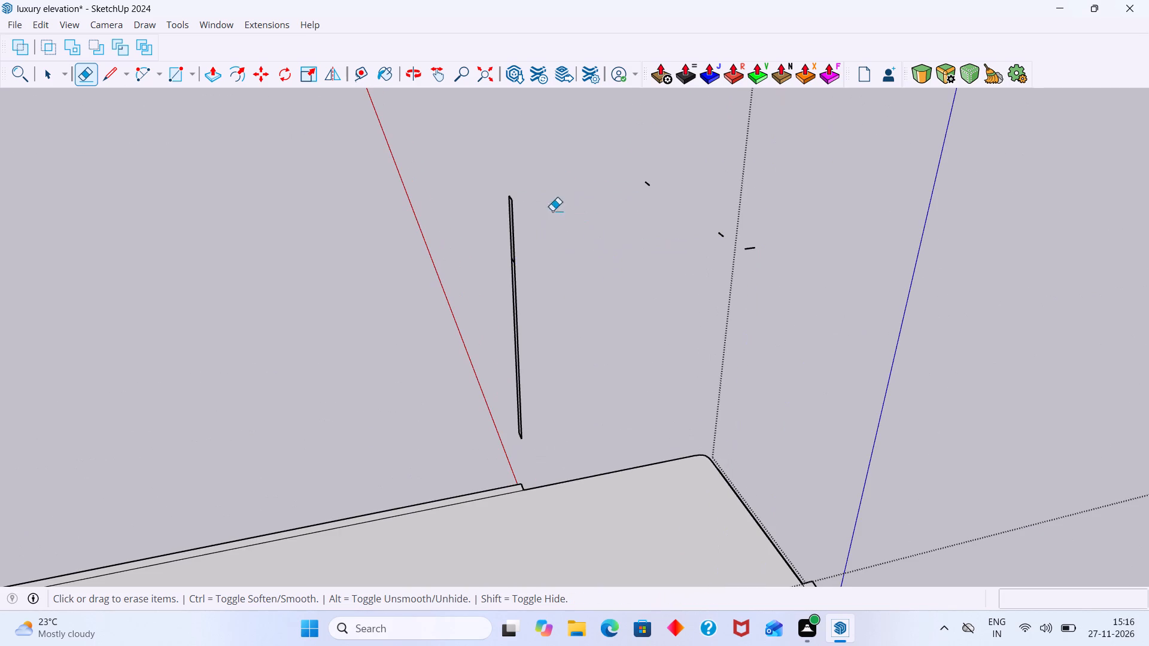
drag(552, 218, 508, 267)
drag(531, 240, 509, 189)
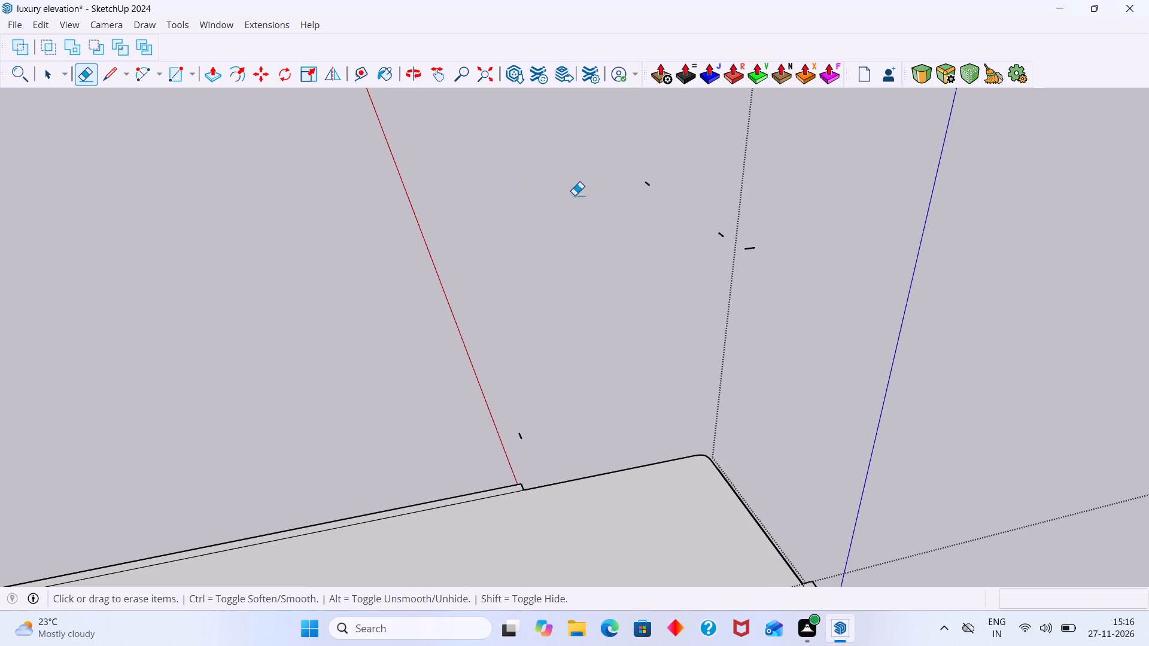
drag(768, 276, 641, 183)
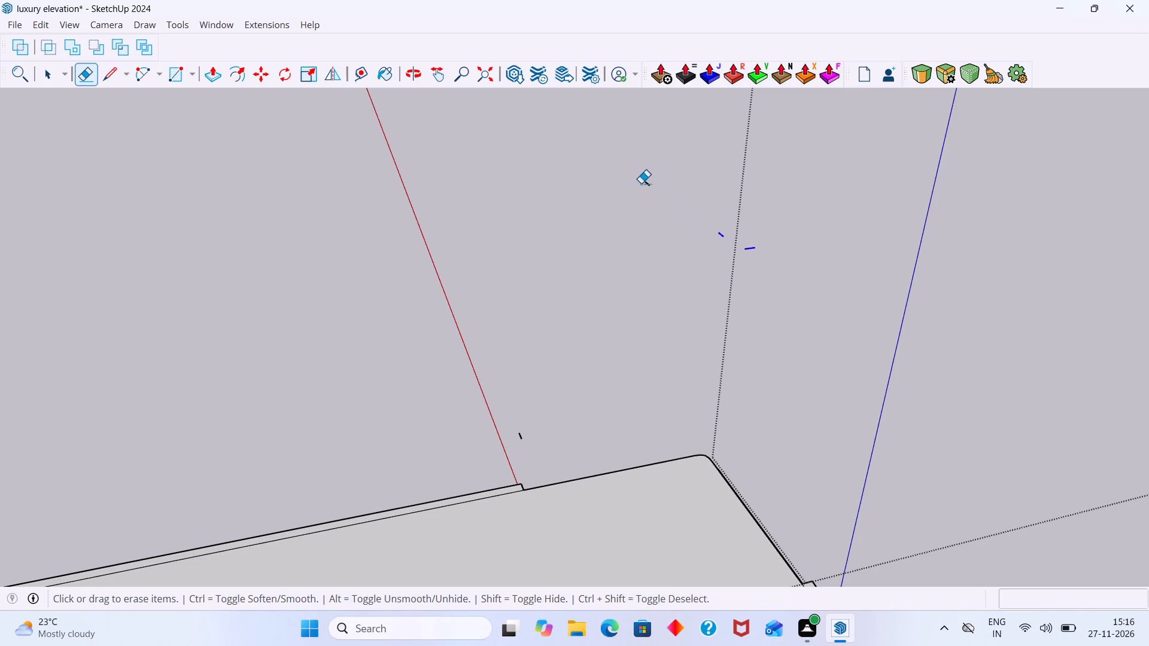
drag(641, 183, 649, 185)
drag(529, 447, 519, 437)
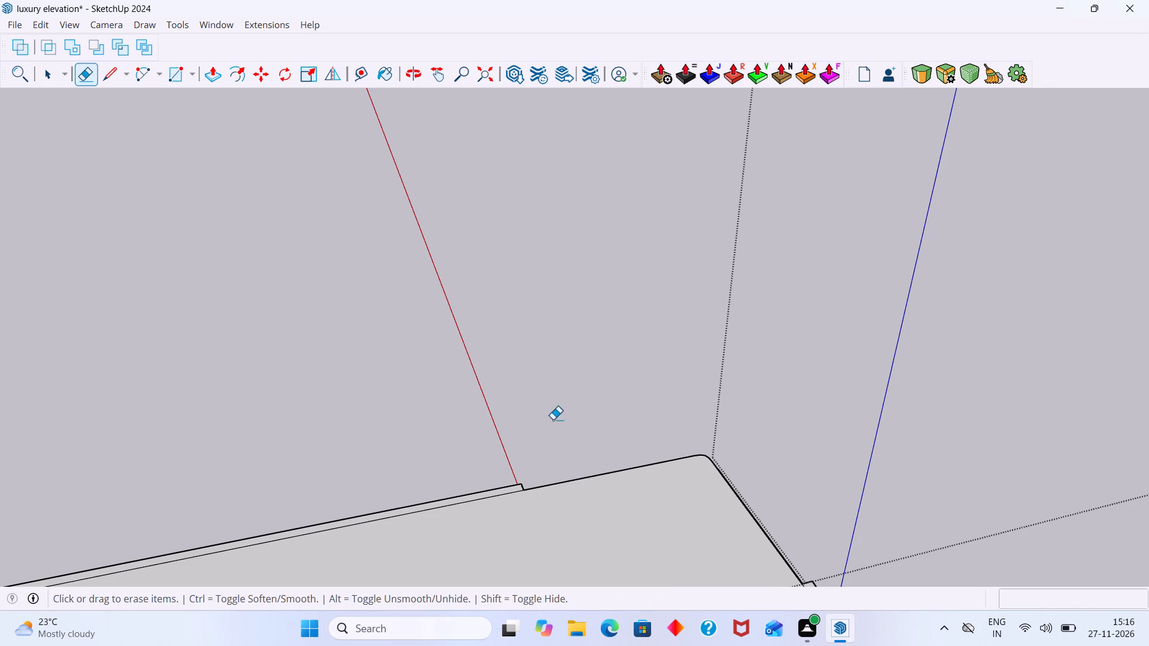
Erase the curved corner wall remnant with its arc edges and the nearby stray edges, and leave the slab group.
scroll(553, 406, down, 11)
scroll(652, 224, up, 10)
drag(572, 181, 571, 181)
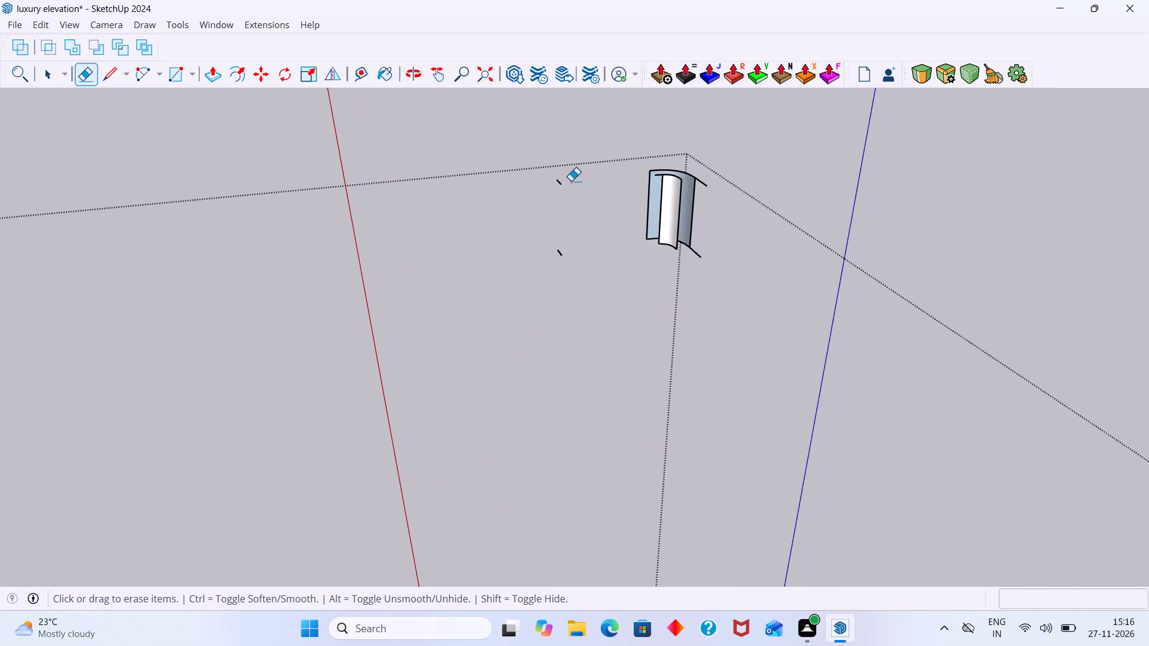
drag(571, 181, 552, 194)
drag(576, 226, 560, 254)
drag(667, 258, 683, 184)
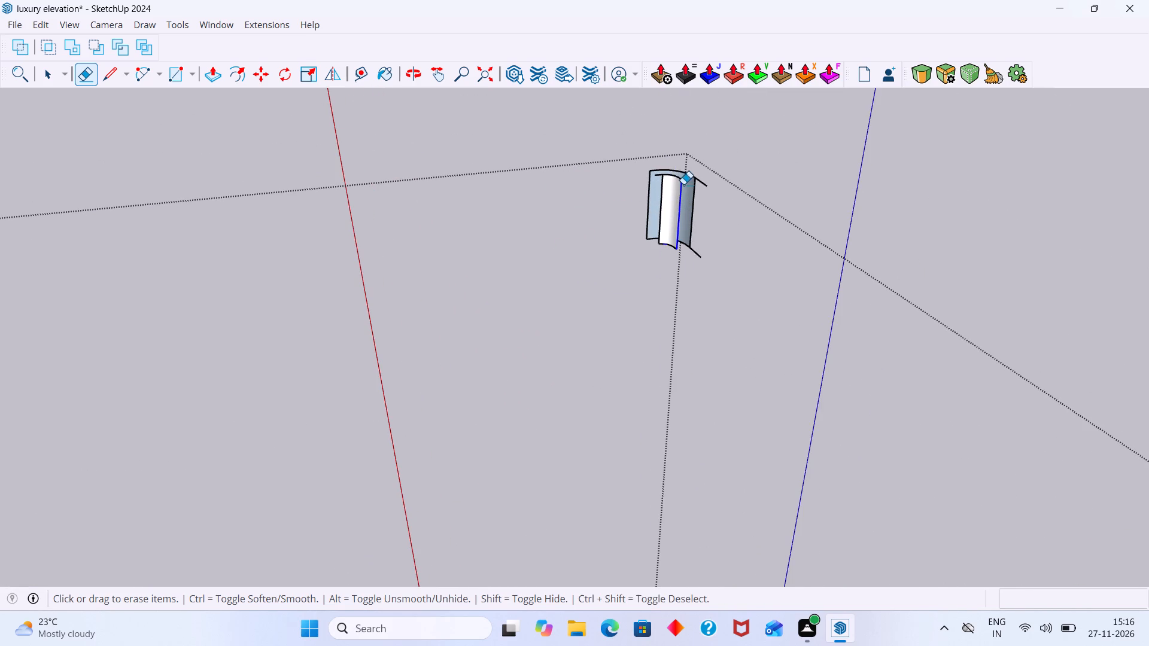
drag(683, 184, 685, 177)
scroll(712, 226, up, 4)
drag(712, 224, 616, 185)
drag(714, 154, 638, 157)
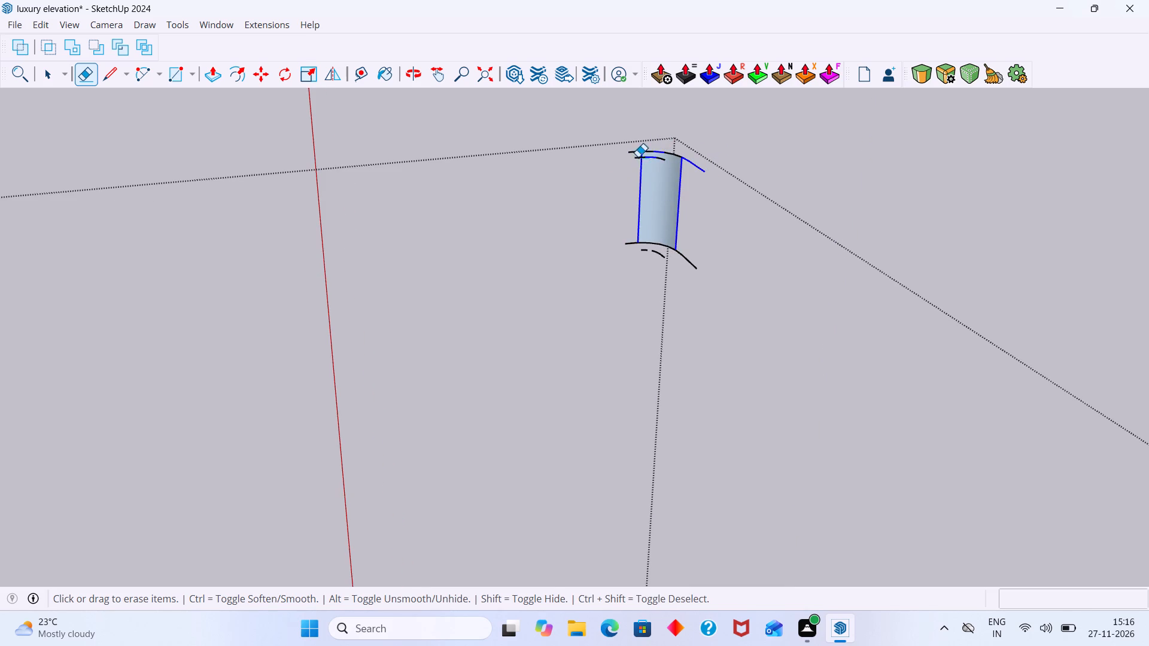
drag(638, 157, 685, 266)
drag(685, 266, 651, 260)
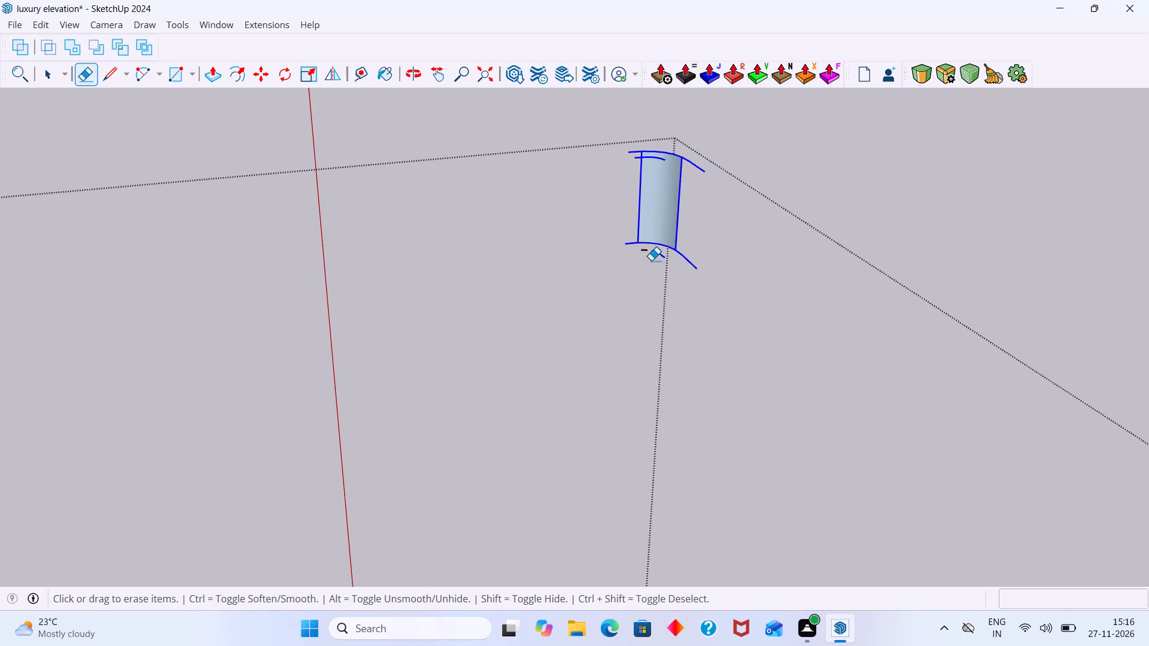
drag(651, 260, 639, 251)
scroll(669, 254, down, 20)
scroll(669, 254, down, 5)
middle_drag(673, 348, 561, 324)
key(space)
click(752, 288)
Examine the stripped slab's rim, side faces and open corners from all around and from below.
scroll(583, 412, up, 3)
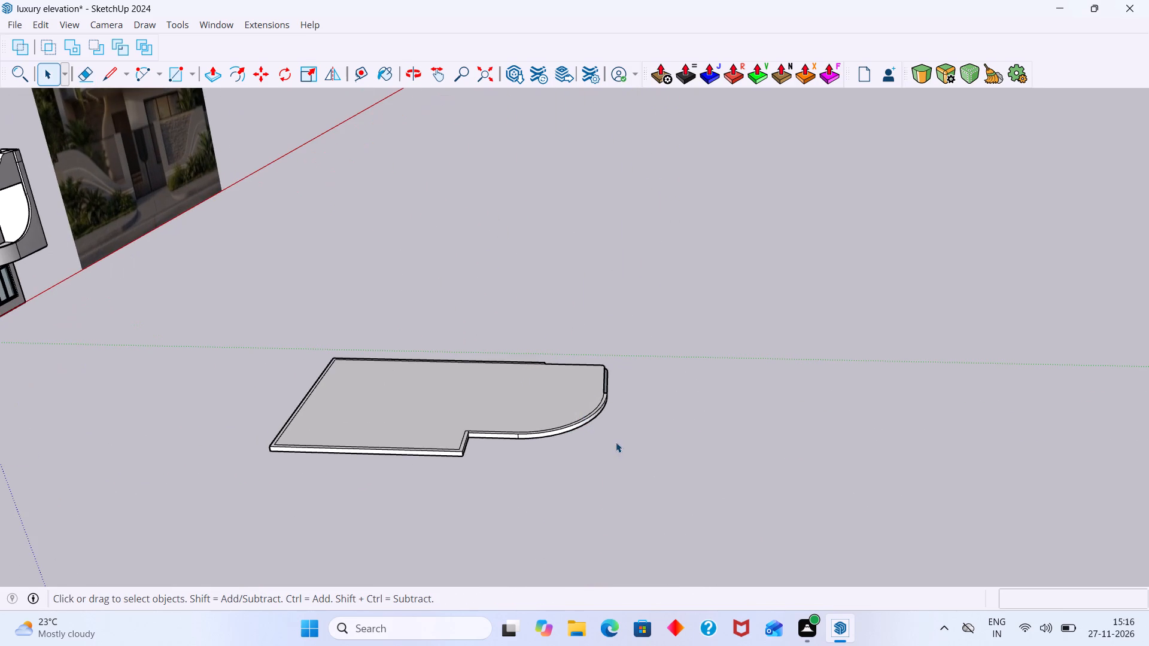
scroll(571, 406, up, 7)
shift+middle_drag(509, 462, 426, 426)
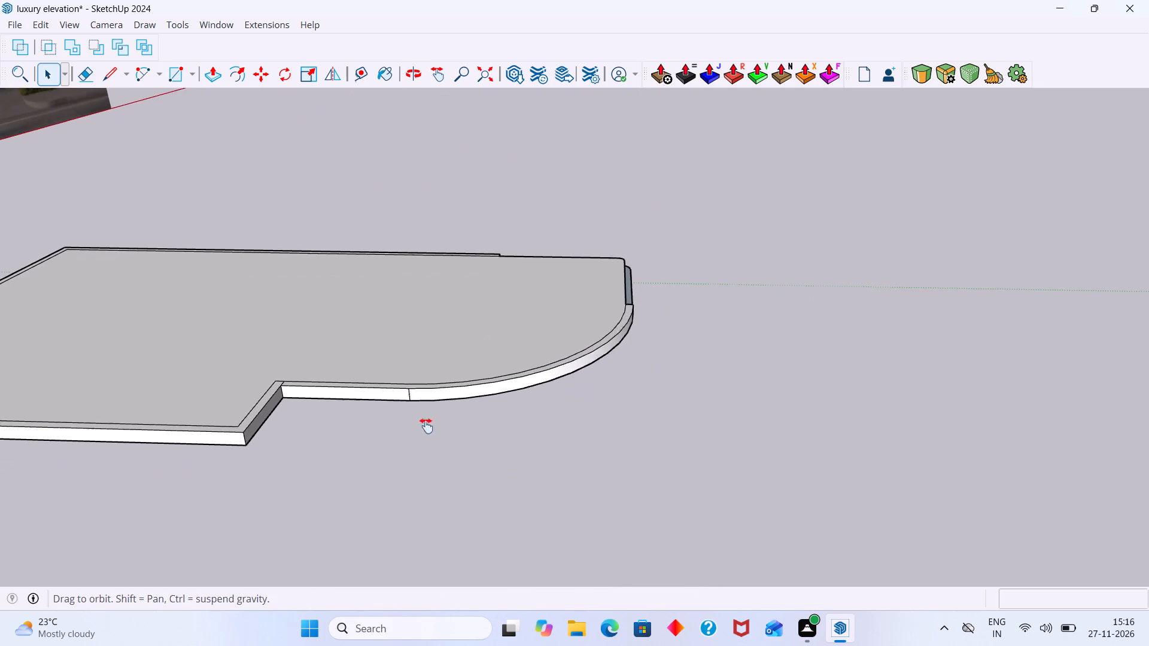
shift+middle_drag(426, 426, 425, 426)
scroll(449, 409, up, 1)
middle_drag(439, 403, 288, 410)
middle_drag(381, 371, 315, 383)
shift+middle_drag(389, 370, 394, 410)
middle_drag(434, 400, 375, 409)
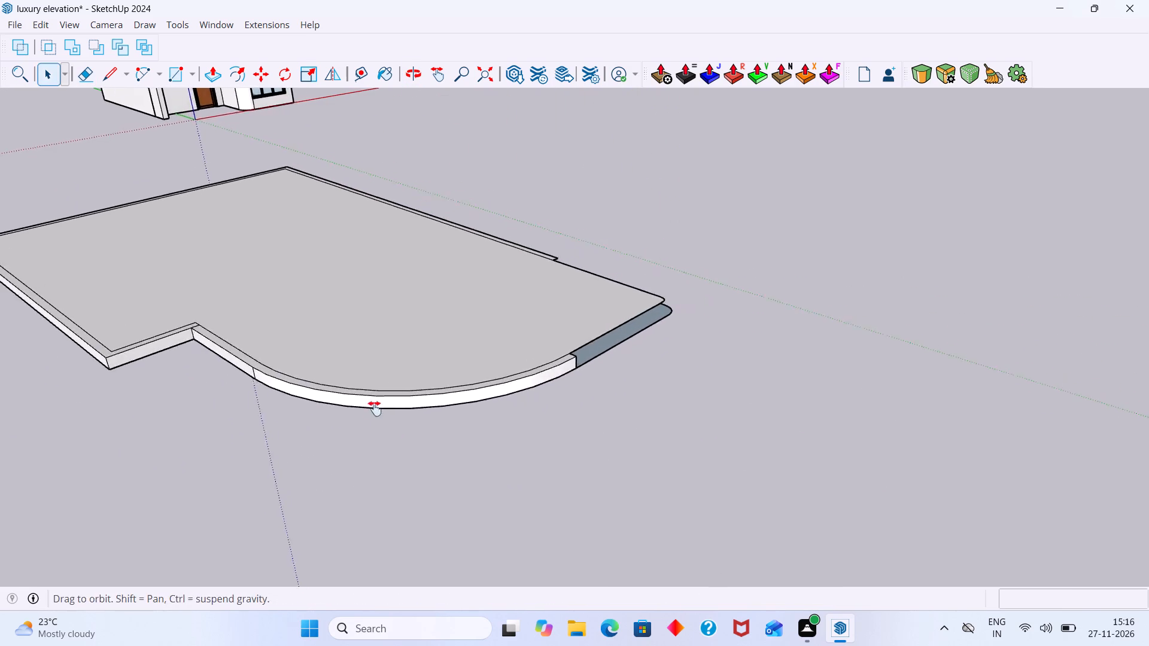
middle_drag(375, 409, 393, 413)
middle_drag(515, 391, 373, 397)
middle_drag(599, 369, 518, 367)
middle_drag(663, 346, 506, 349)
scroll(529, 279, up, 5)
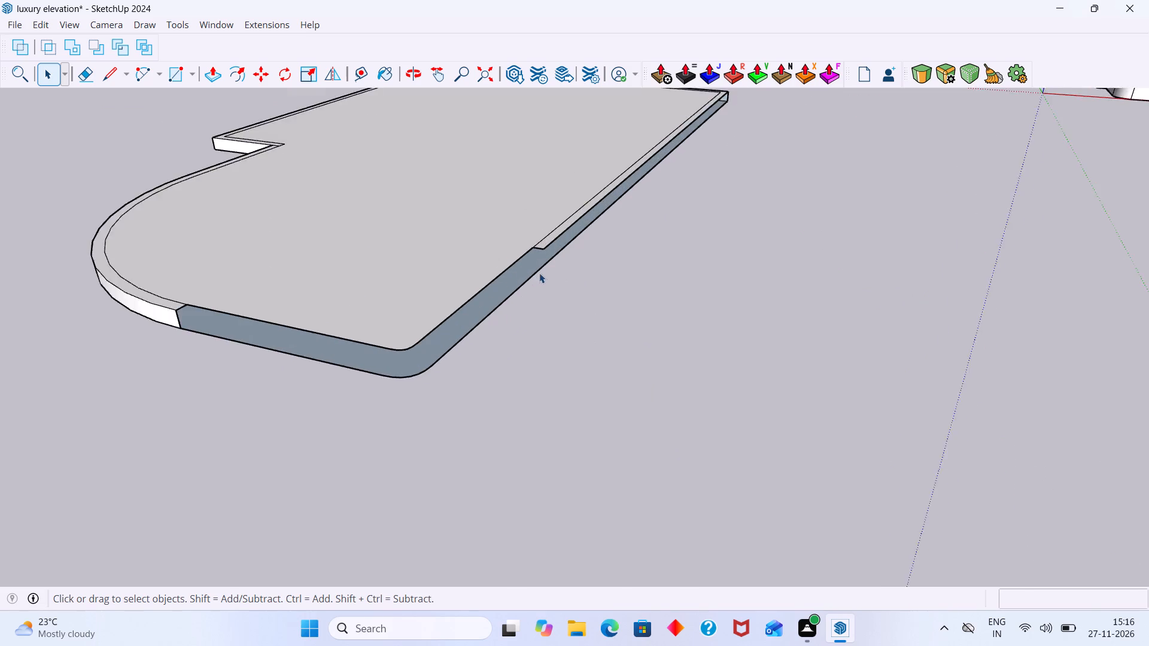
scroll(539, 273, up, 2)
scroll(551, 269, down, 8)
shift+middle_drag(607, 307, 616, 407)
middle_drag(595, 426, 578, 289)
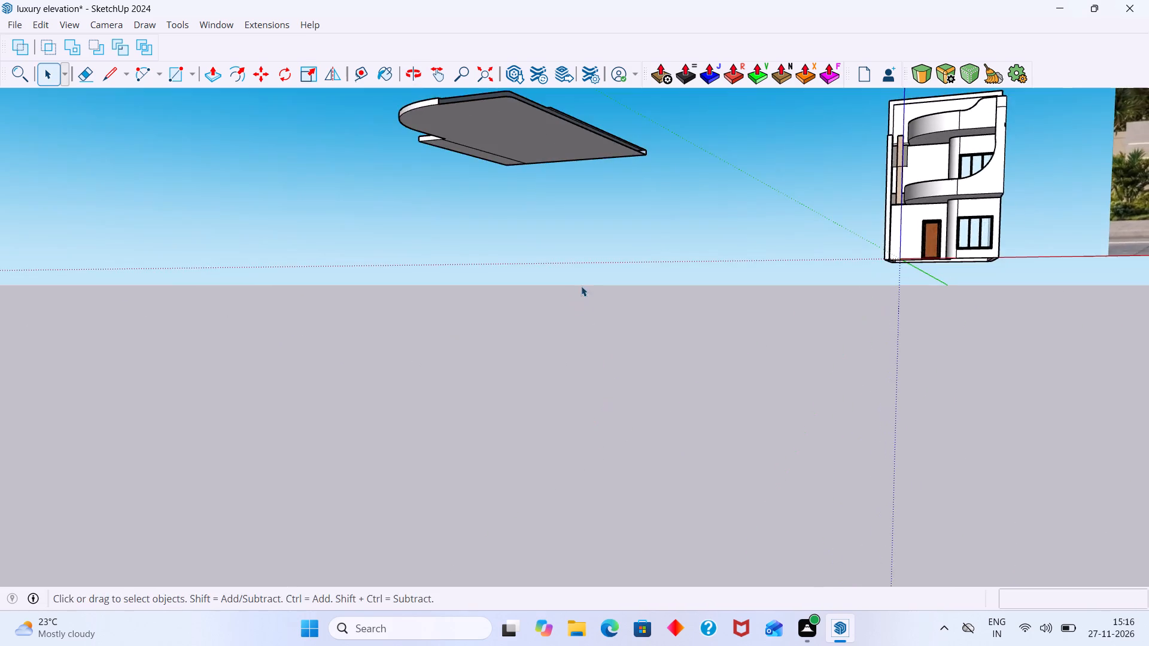
shift+middle_drag(628, 312, 644, 452)
middle_drag(662, 443, 637, 510)
scroll(630, 434, up, 12)
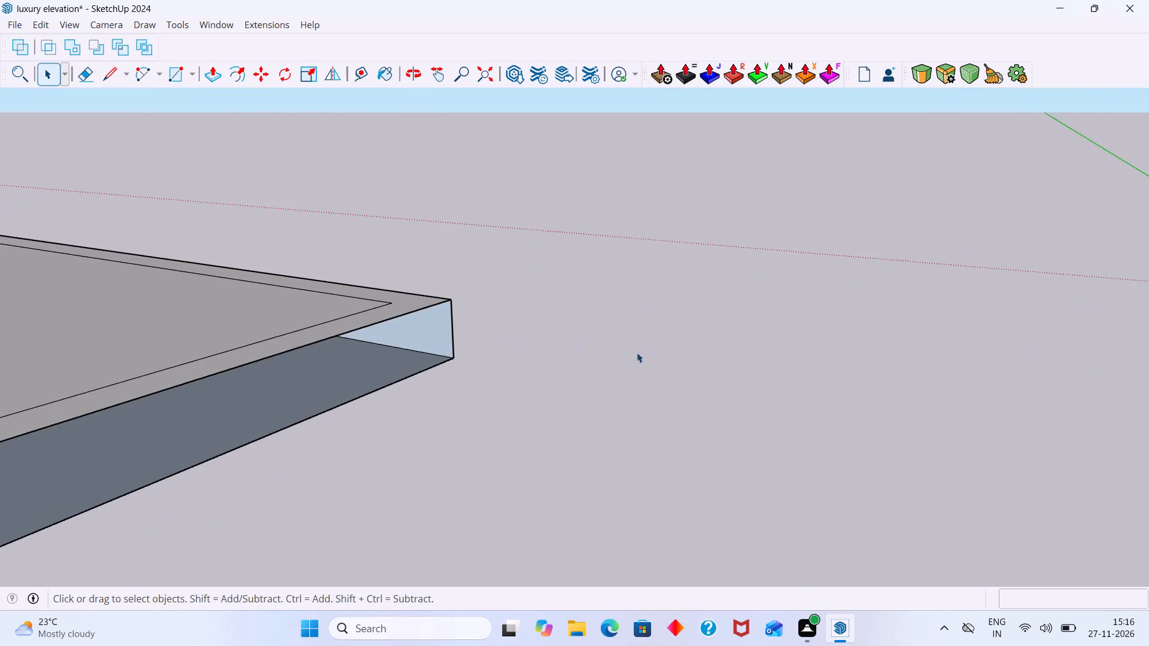
scroll(603, 364, down, 4)
scroll(546, 388, down, 3)
middle_drag(570, 402, 889, 319)
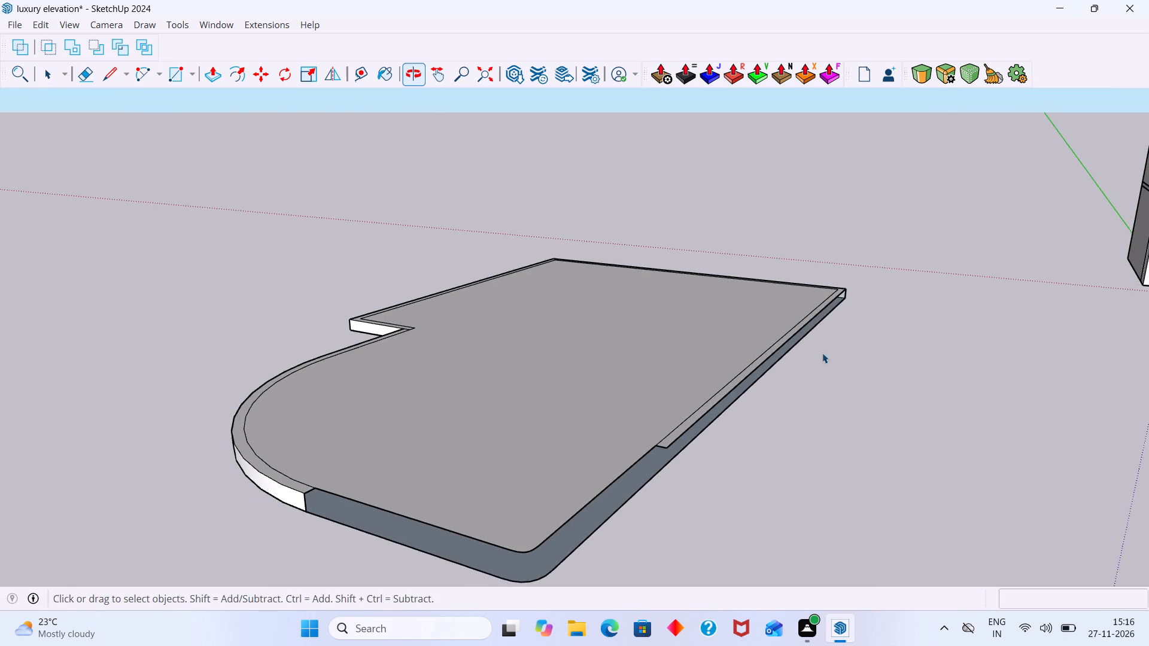
middle_drag(821, 349, 506, 408)
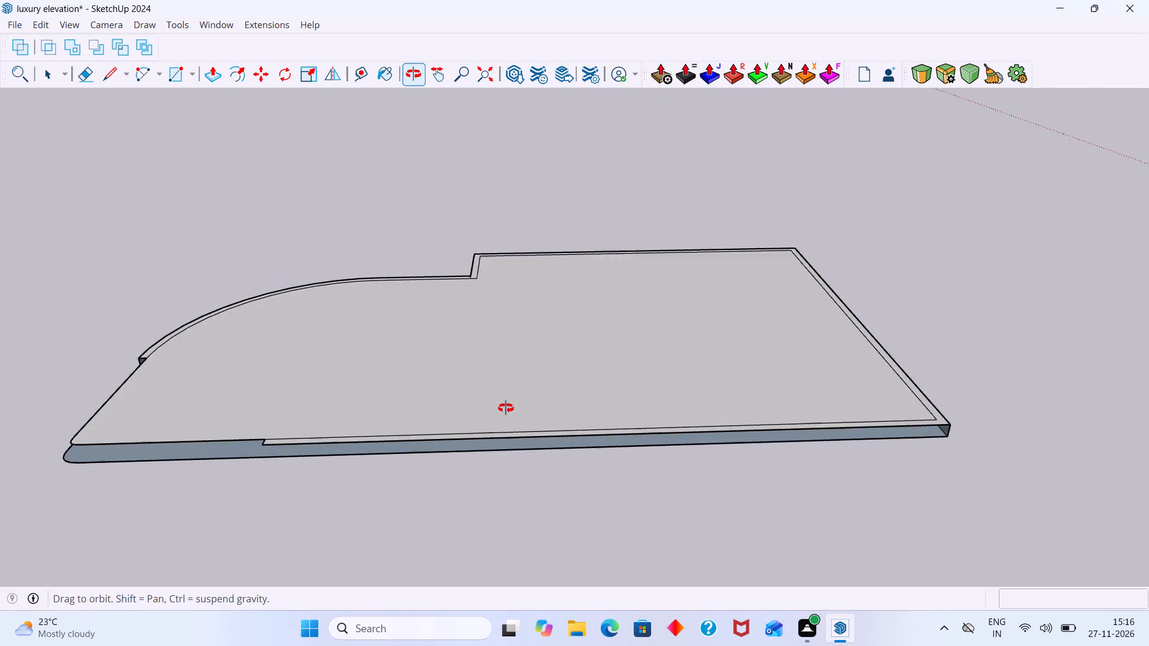
middle_drag(506, 408, 516, 383)
scroll(321, 455, up, 4)
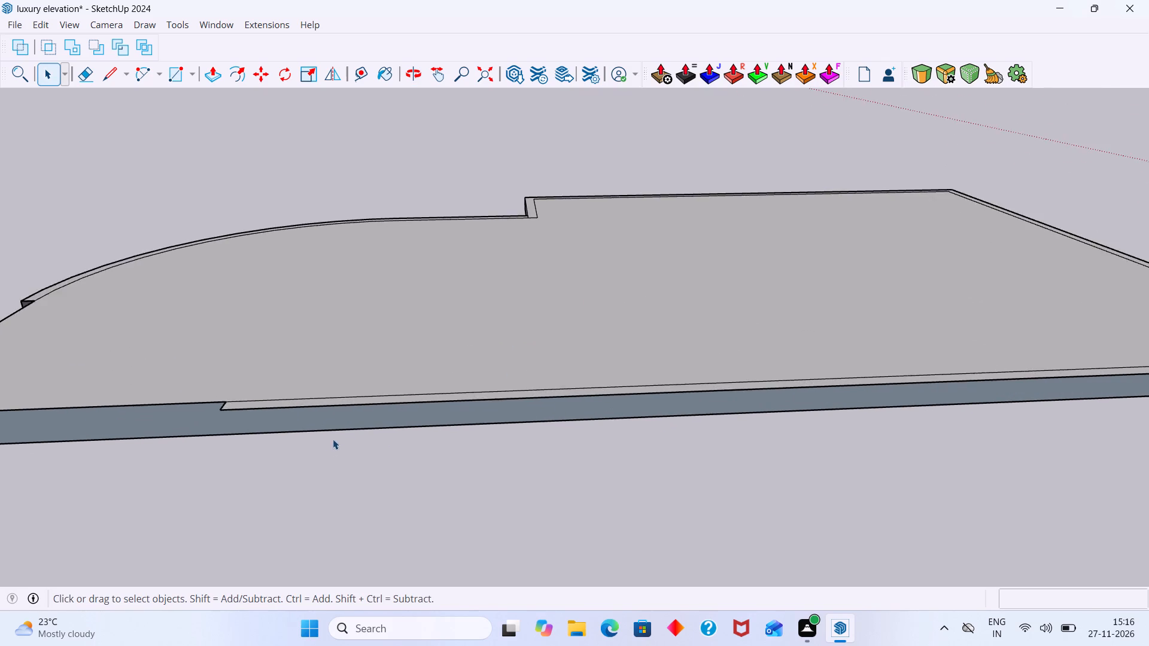
scroll(333, 439, up, 2)
scroll(344, 434, down, 6)
scroll(342, 427, up, 1)
scroll(237, 426, up, 5)
scroll(153, 448, down, 4)
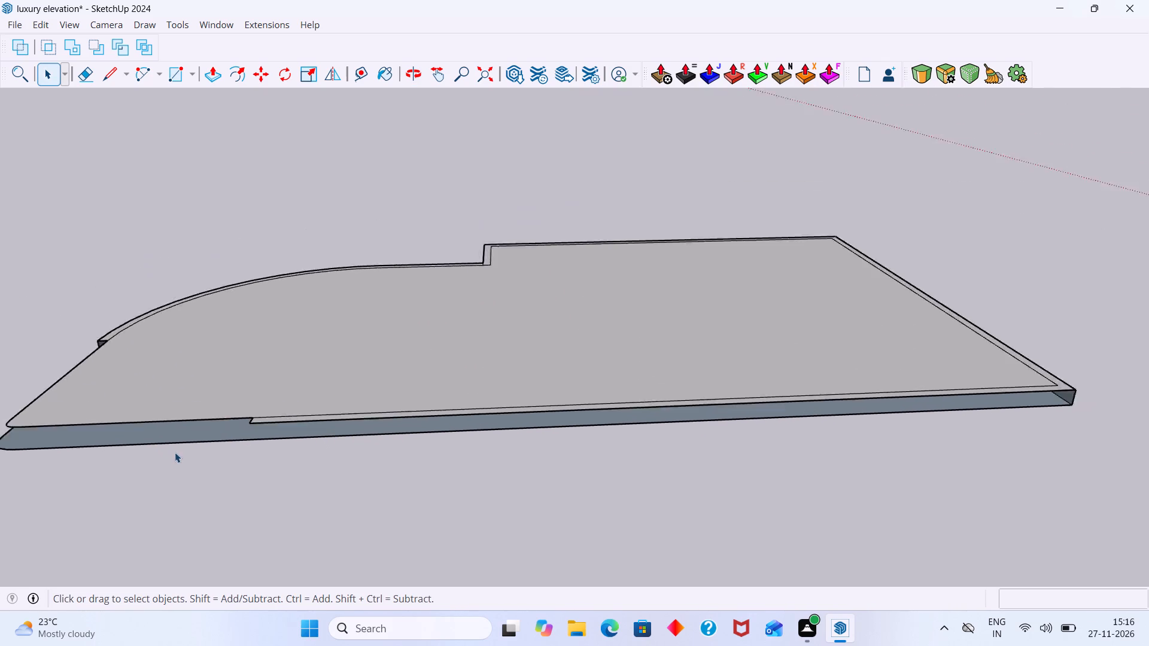
scroll(175, 452, down, 10)
middle_drag(247, 451, 356, 487)
Inside the slab group, delete the rim strip's outer top edge along the long straight side and erase its short end stub.
scroll(283, 526, up, 20)
scroll(283, 526, up, 2)
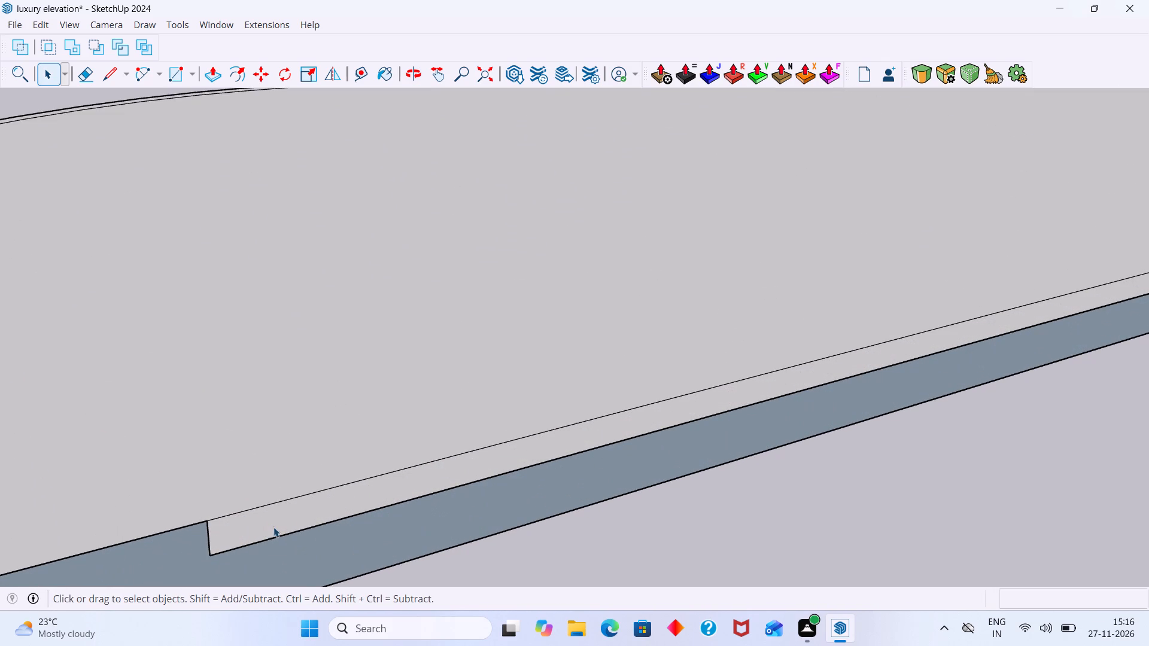
click(278, 533)
double_click(282, 533)
click(288, 534)
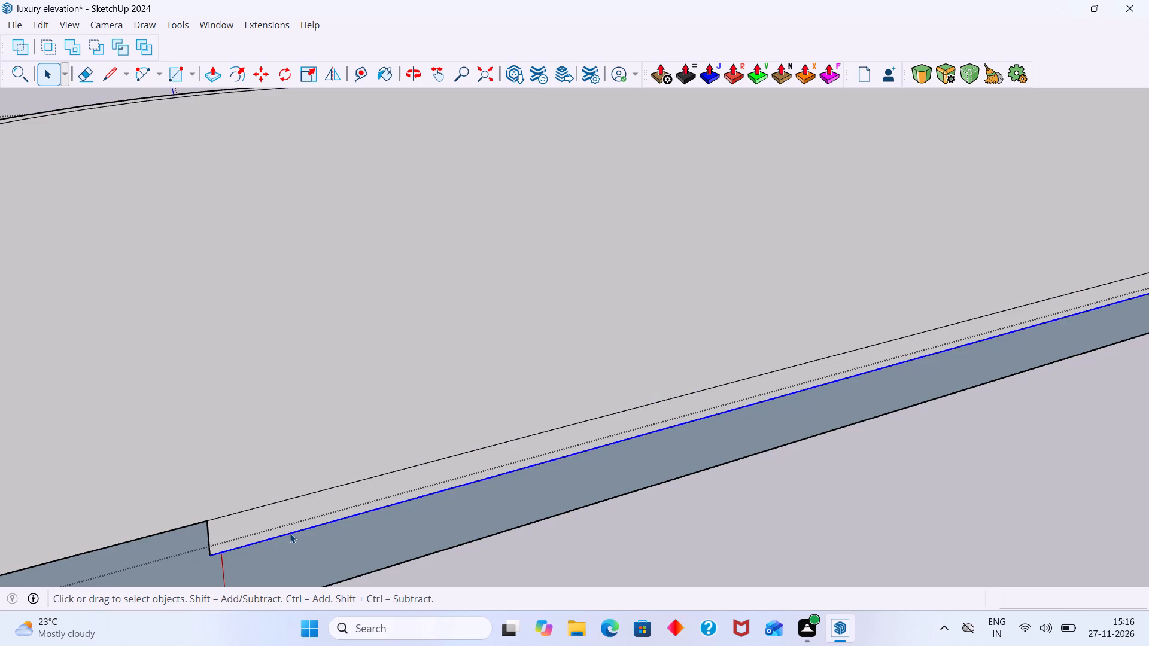
scroll(313, 523, down, 9)
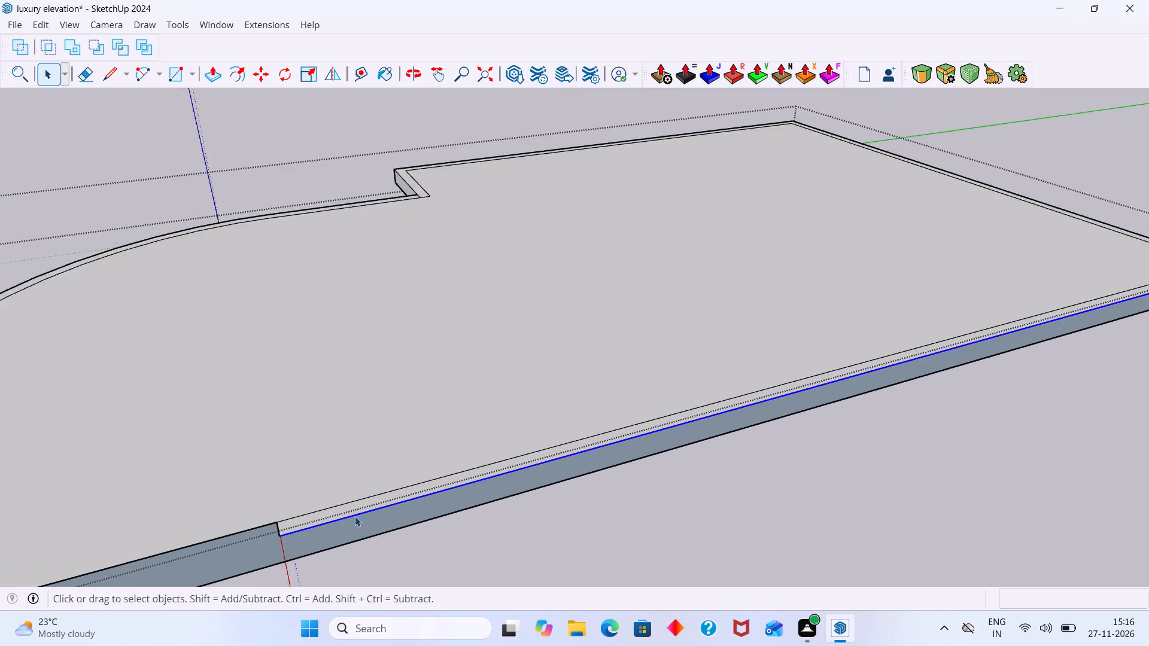
scroll(355, 516, down, 9)
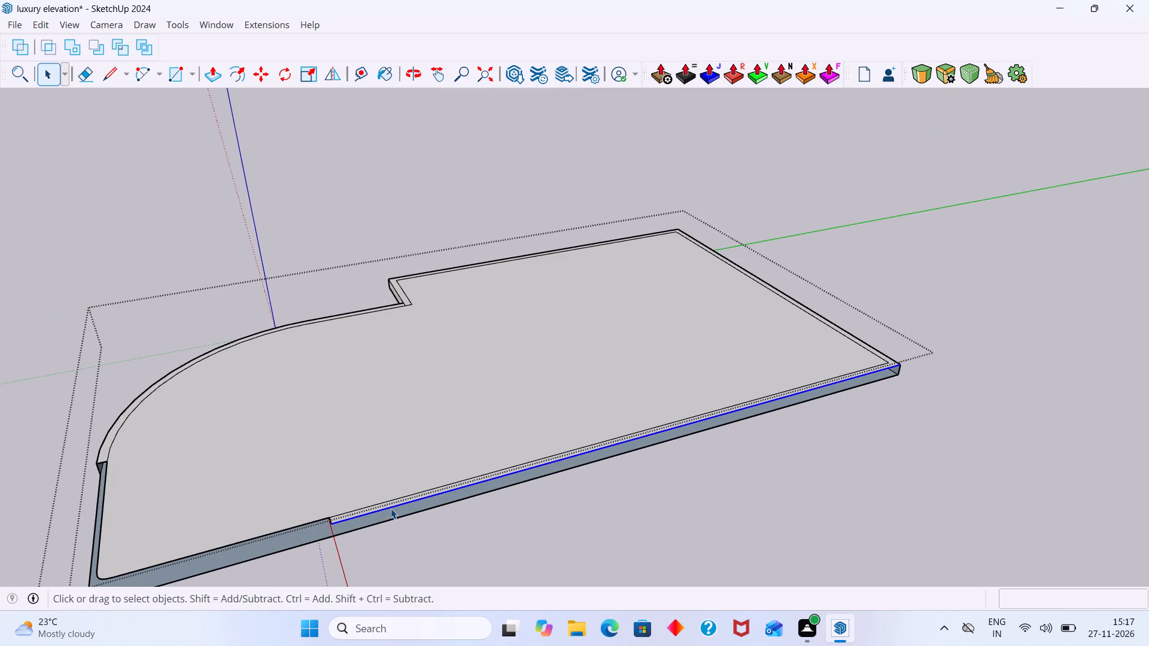
key(Delete)
scroll(350, 523, up, 9)
key(e)
scroll(311, 532, up, 4)
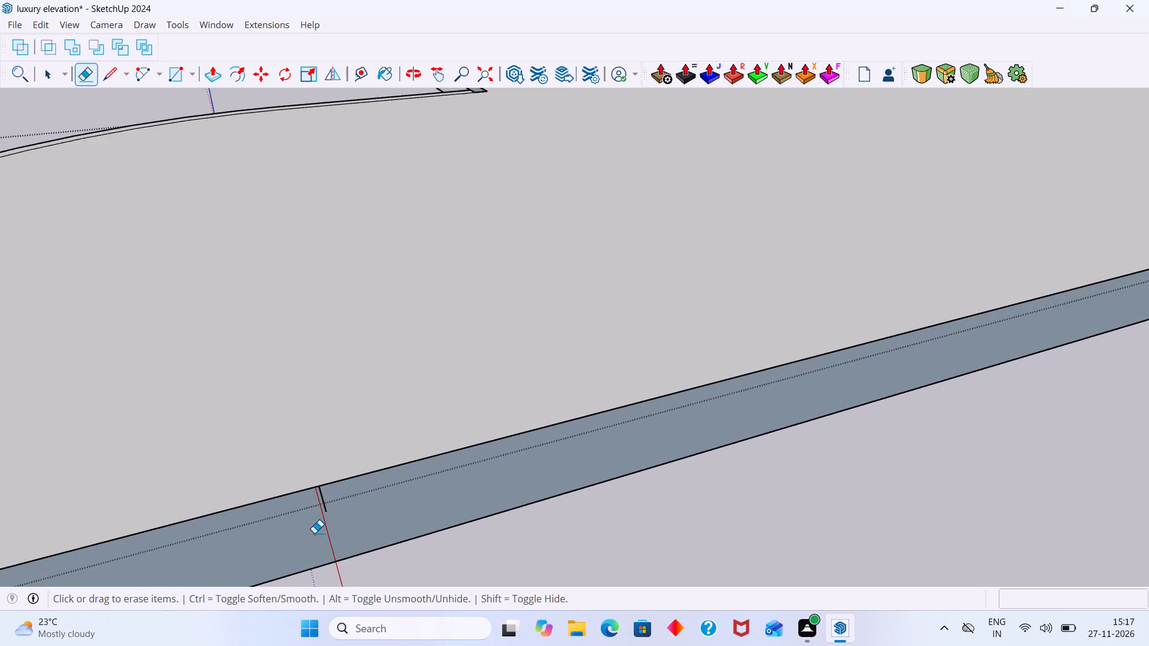
scroll(314, 533, up, 4)
drag(332, 499, 322, 499)
Erase the lower edges of the slab's long straight side and adjoining short side to remove their side faces.
scroll(329, 495, down, 8)
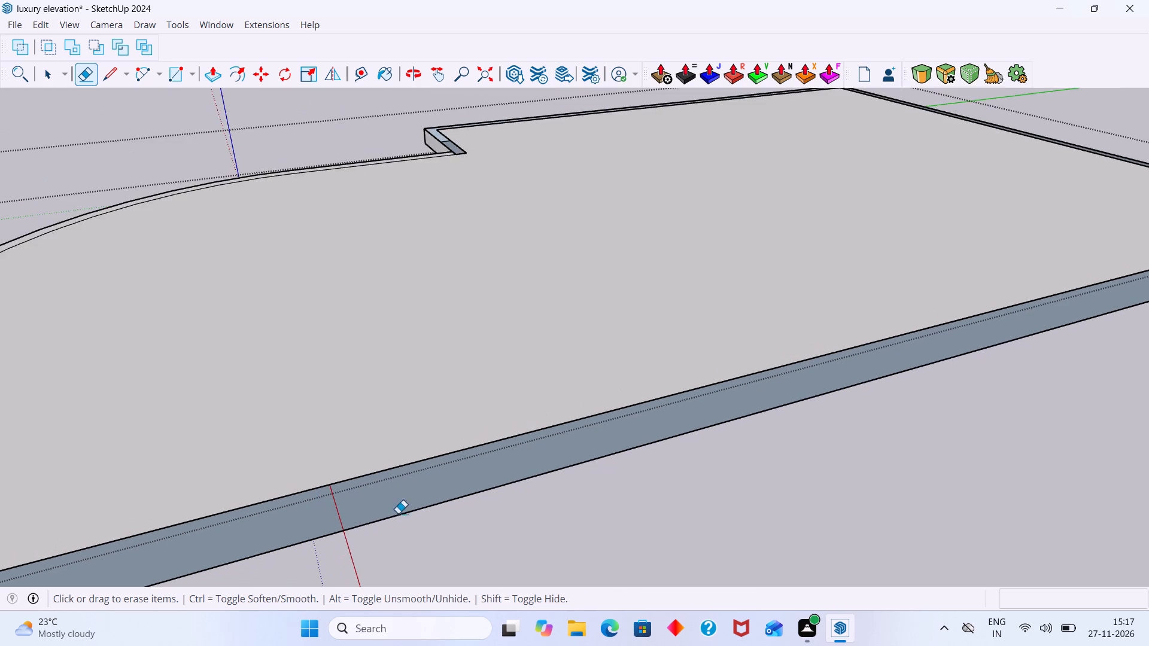
scroll(407, 520, up, 4)
drag(410, 517, 404, 496)
scroll(408, 495, down, 16)
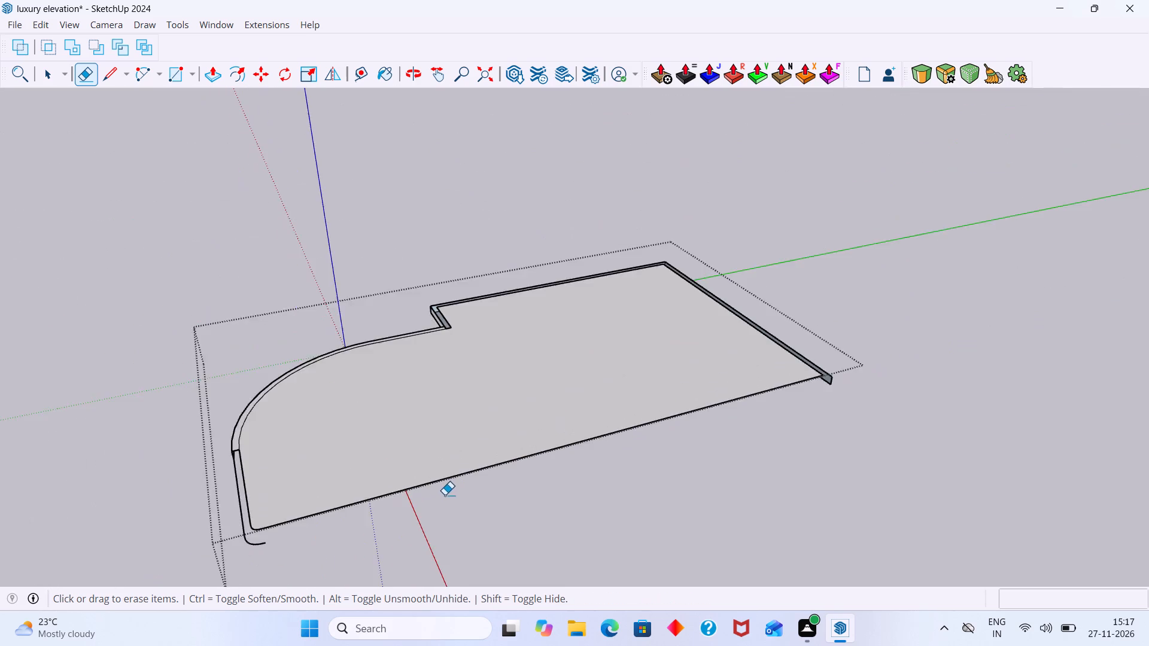
scroll(445, 495, down, 2)
scroll(367, 509, up, 4)
middle_drag(267, 528, 408, 335)
scroll(334, 340, up, 7)
drag(348, 300, 345, 295)
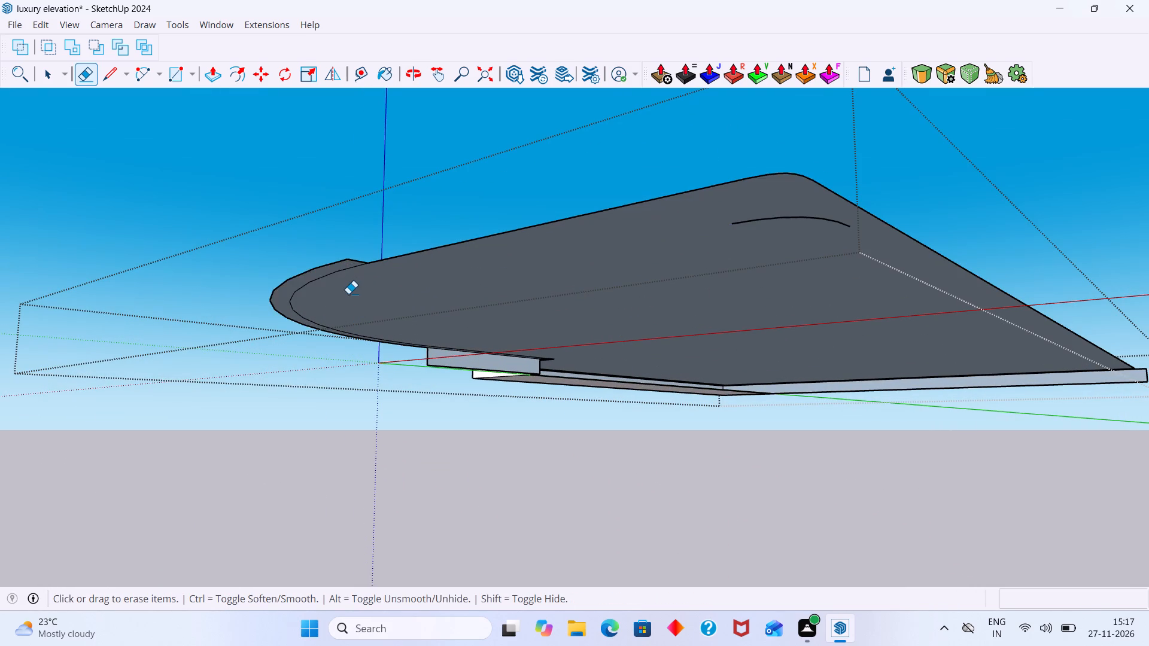
Erase the leftover curved edge and short stub floating below the slab's rounded corner.
scroll(348, 298, down, 8)
middle_drag(405, 334, 421, 435)
scroll(549, 479, up, 5)
click(547, 495)
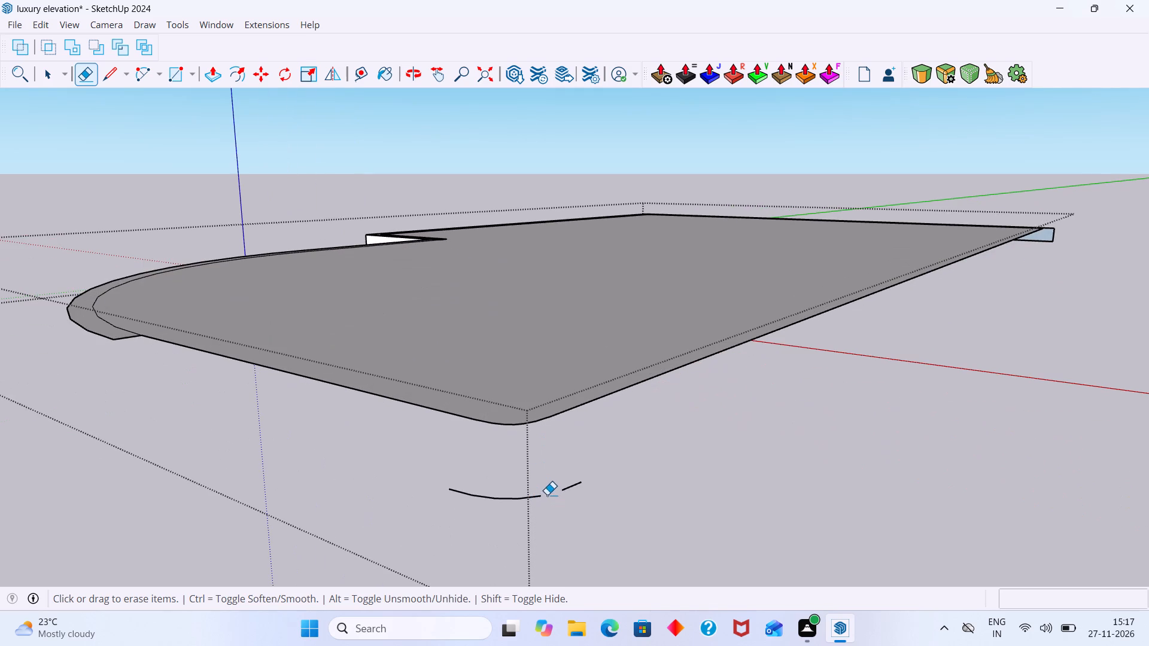
drag(536, 496, 540, 495)
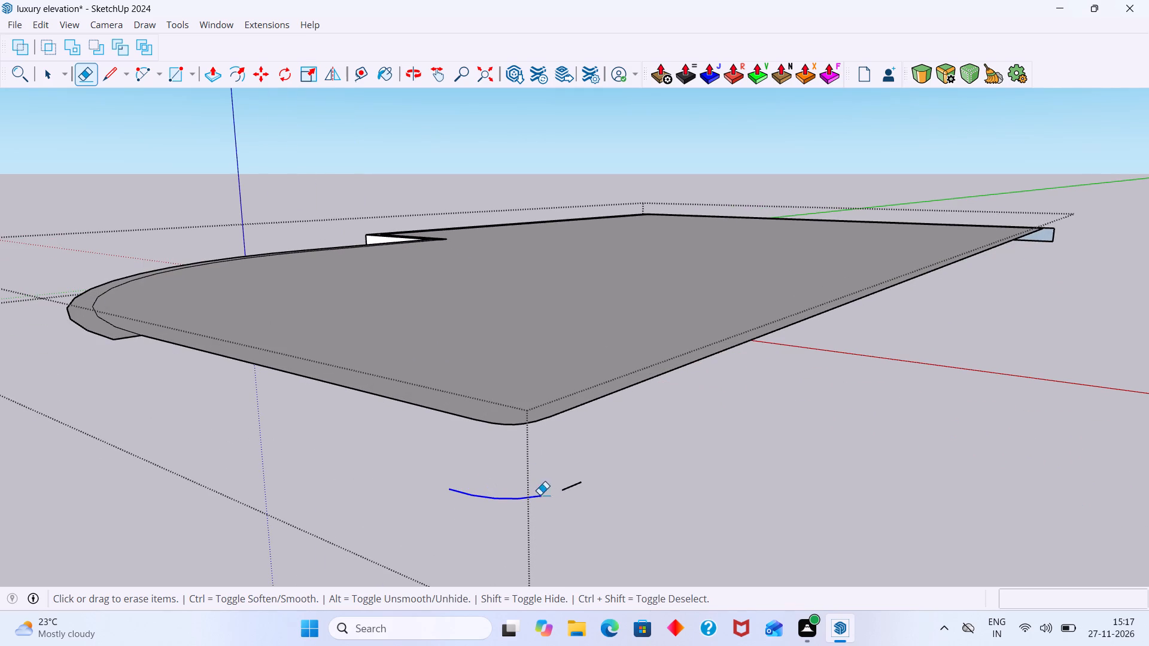
drag(540, 495, 573, 485)
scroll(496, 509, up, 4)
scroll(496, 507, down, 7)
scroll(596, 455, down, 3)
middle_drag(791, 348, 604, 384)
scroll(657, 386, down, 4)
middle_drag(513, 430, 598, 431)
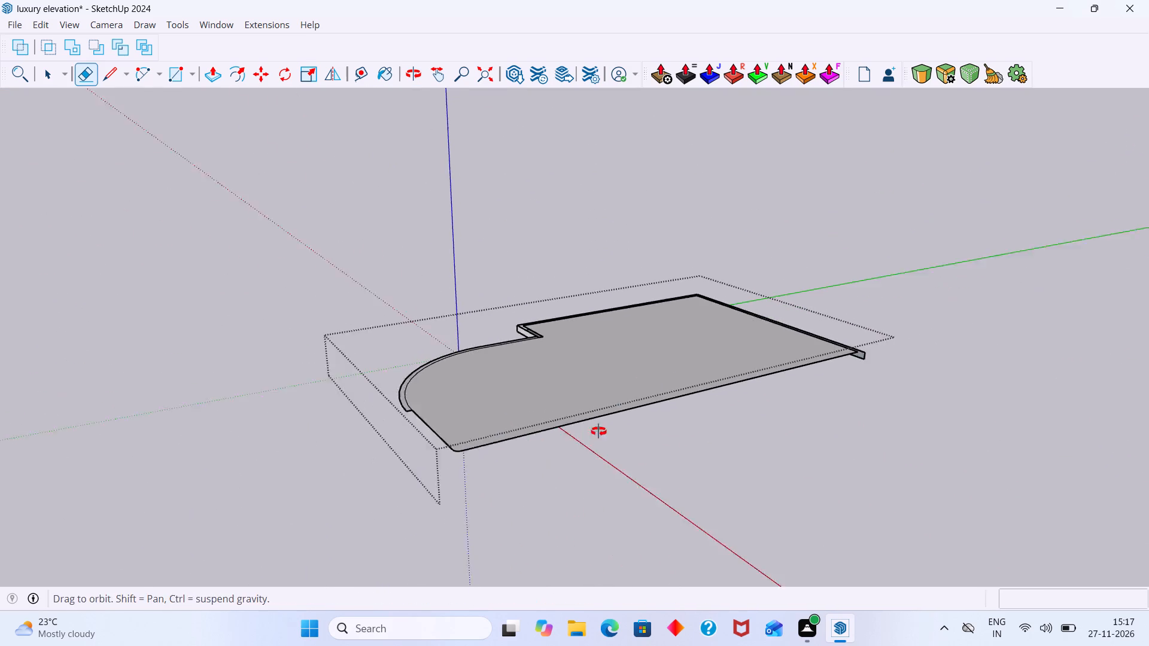
Erase the rim strip's end stub and remaining edges along the slab's rounded side so only the inner curve is left.
middle_drag(598, 431, 607, 431)
middle_drag(414, 476, 609, 513)
scroll(574, 477, up, 9)
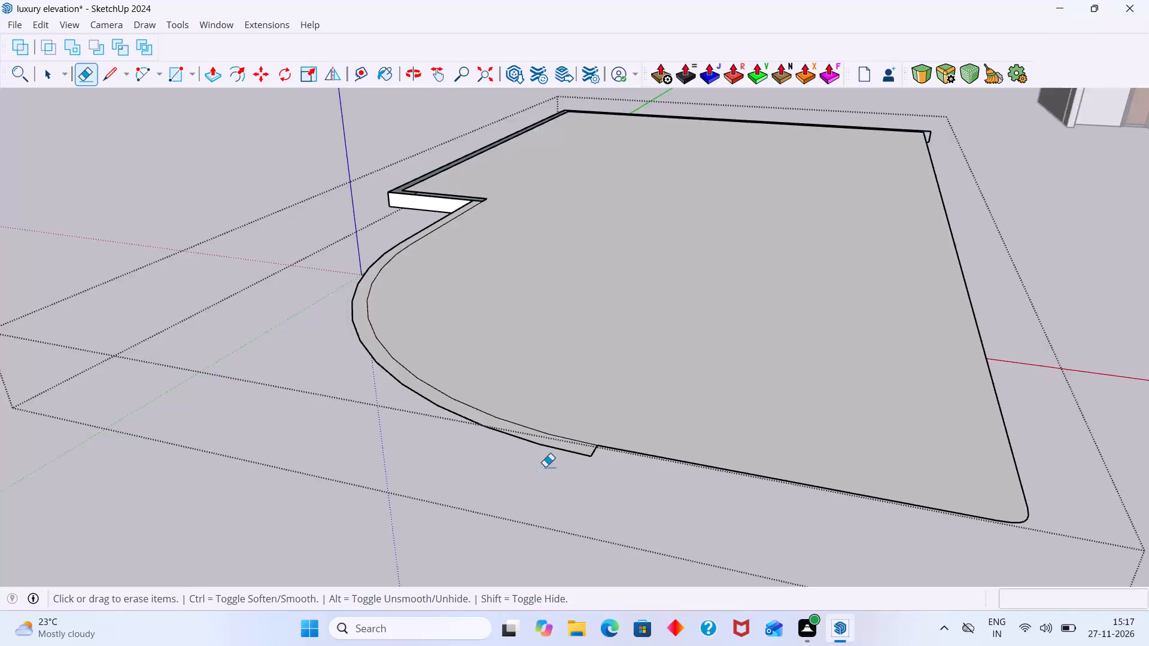
scroll(545, 467, up, 5)
drag(767, 432, 742, 420)
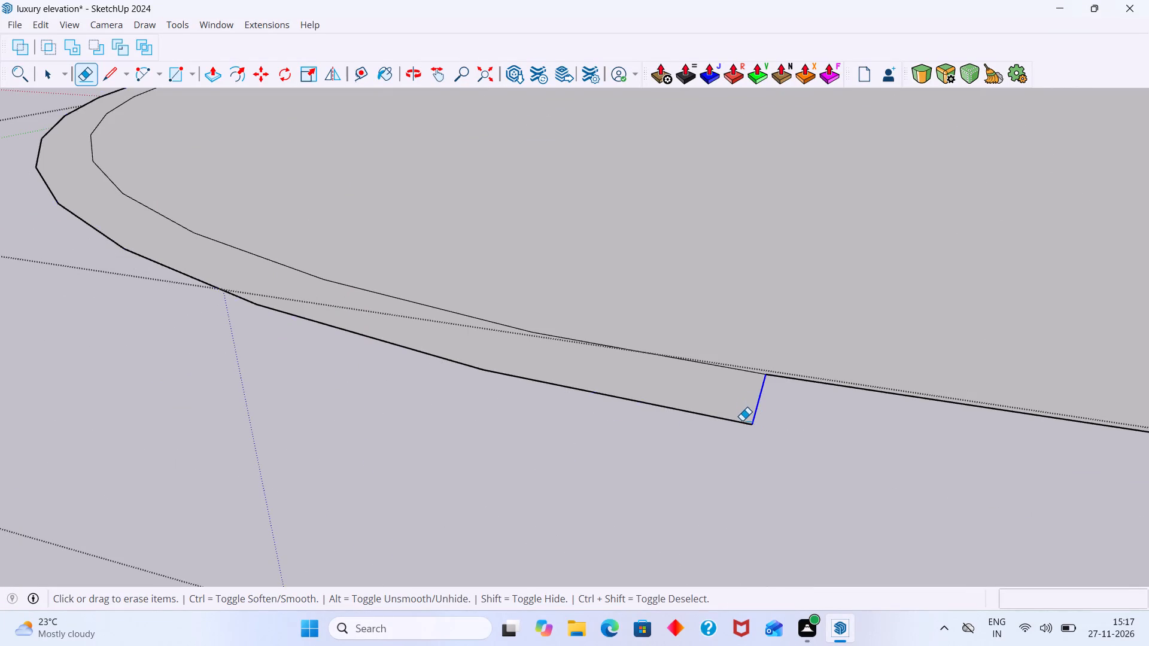
drag(742, 420, 740, 421)
scroll(652, 419, down, 8)
scroll(741, 436, up, 7)
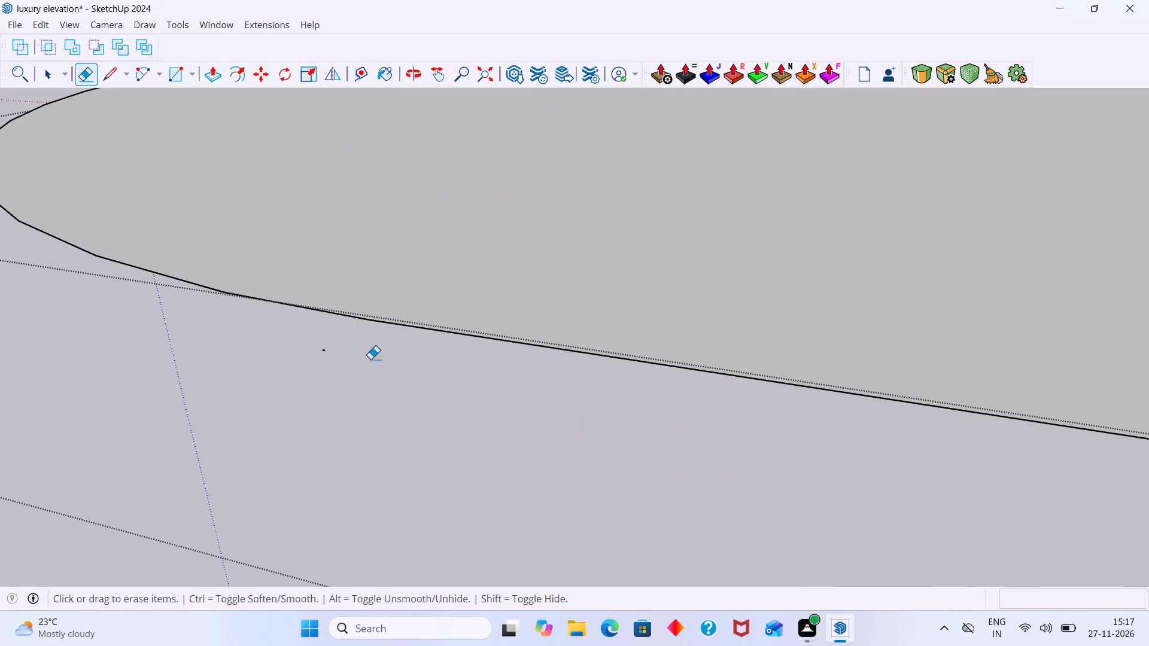
drag(351, 361, 318, 351)
scroll(323, 355, down, 15)
Erase the side face along the straight edge between the slab's curve and the notch.
middle_drag(272, 377, 368, 379)
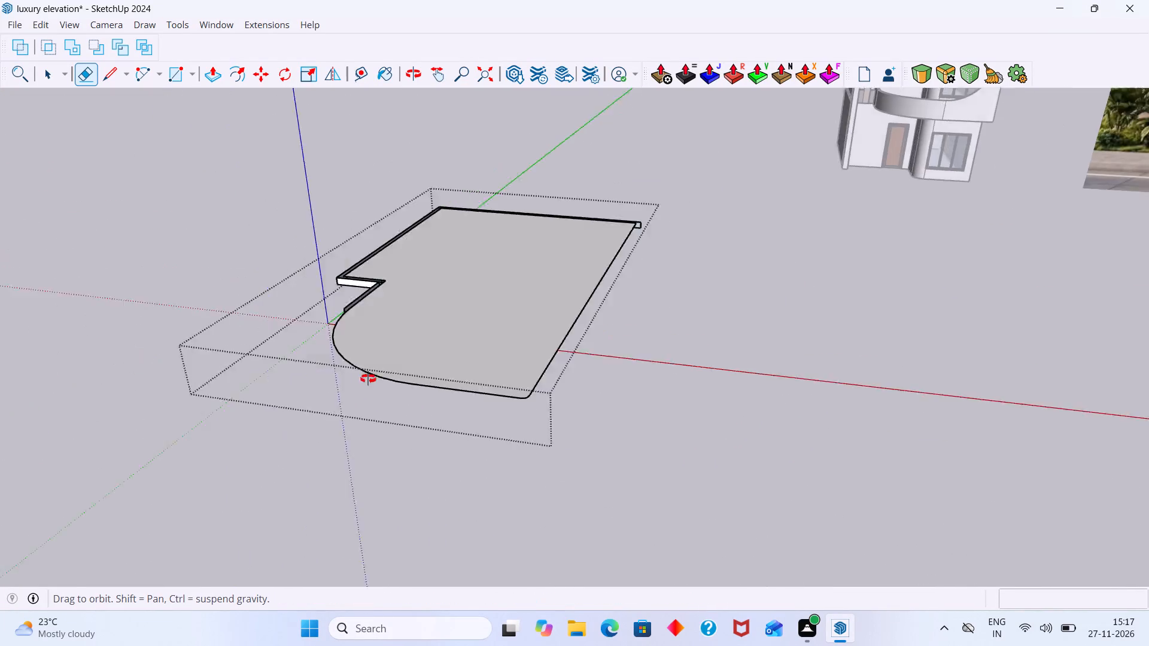
middle_drag(368, 379, 517, 382)
shift+middle_drag(501, 382, 328, 394)
middle_drag(436, 383, 487, 382)
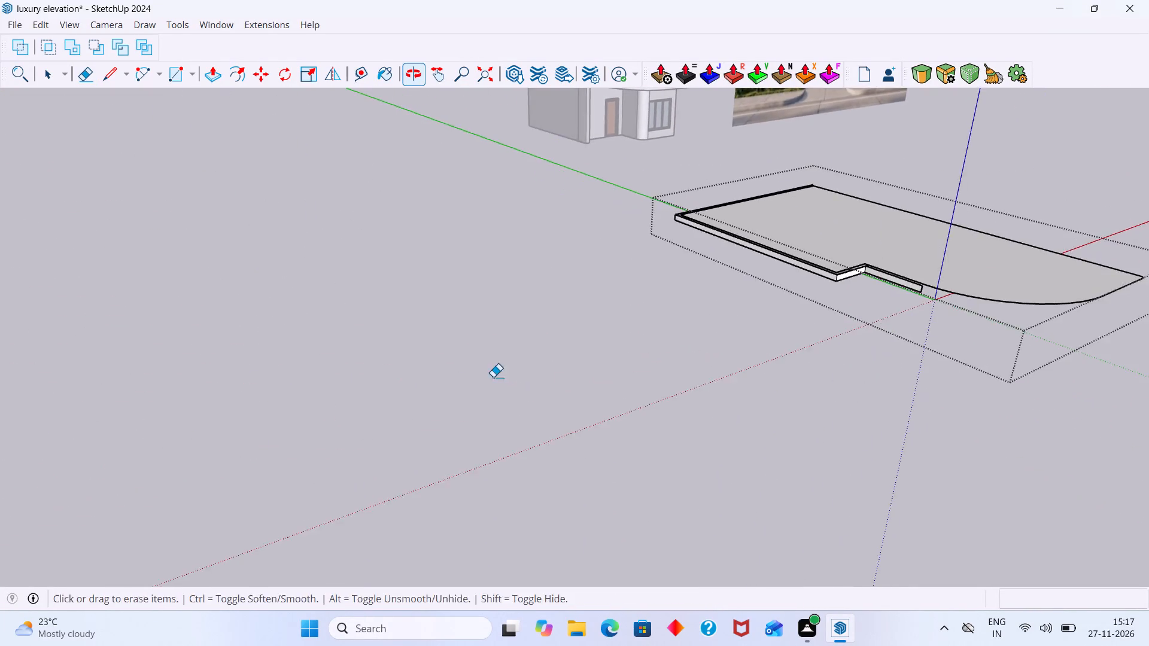
shift+middle_drag(487, 373, 168, 411)
scroll(685, 292, up, 20)
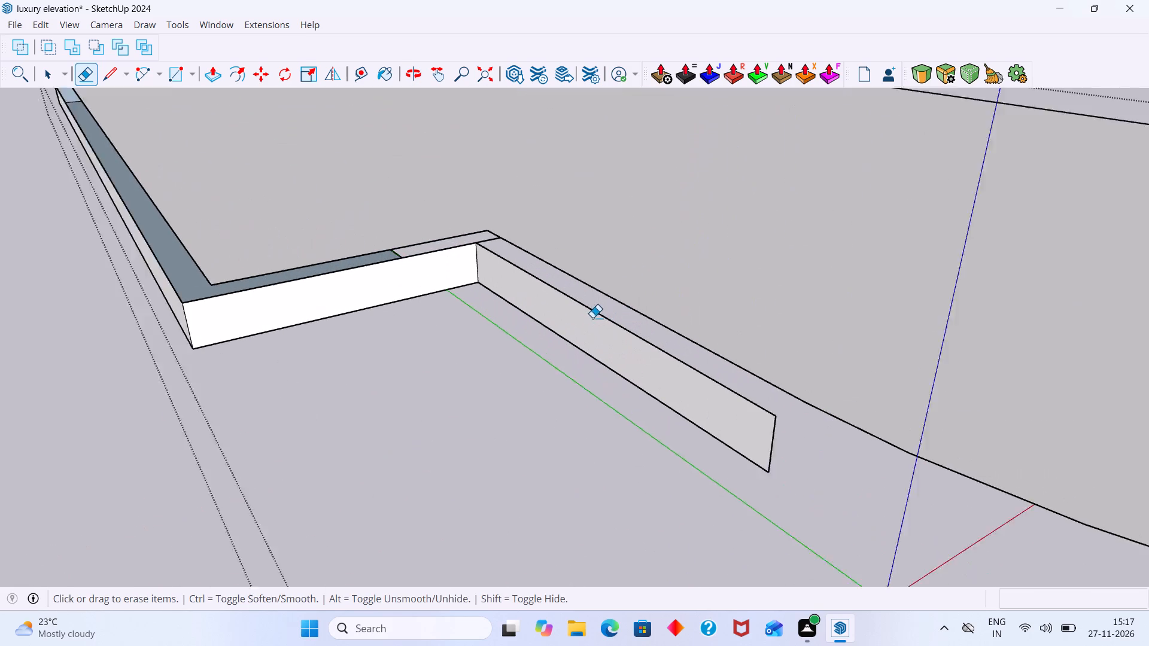
drag(595, 311, 665, 394)
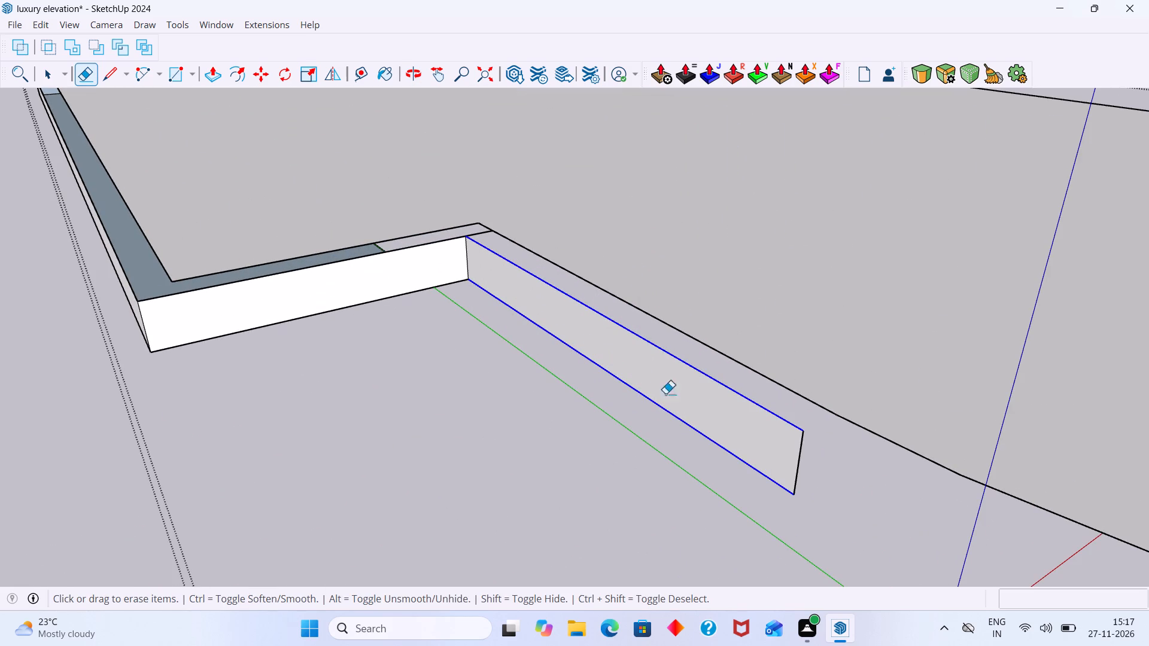
drag(665, 394, 779, 446)
Erase the side face, rim strip and leftover edges at the slab's notch.
scroll(422, 233, up, 6)
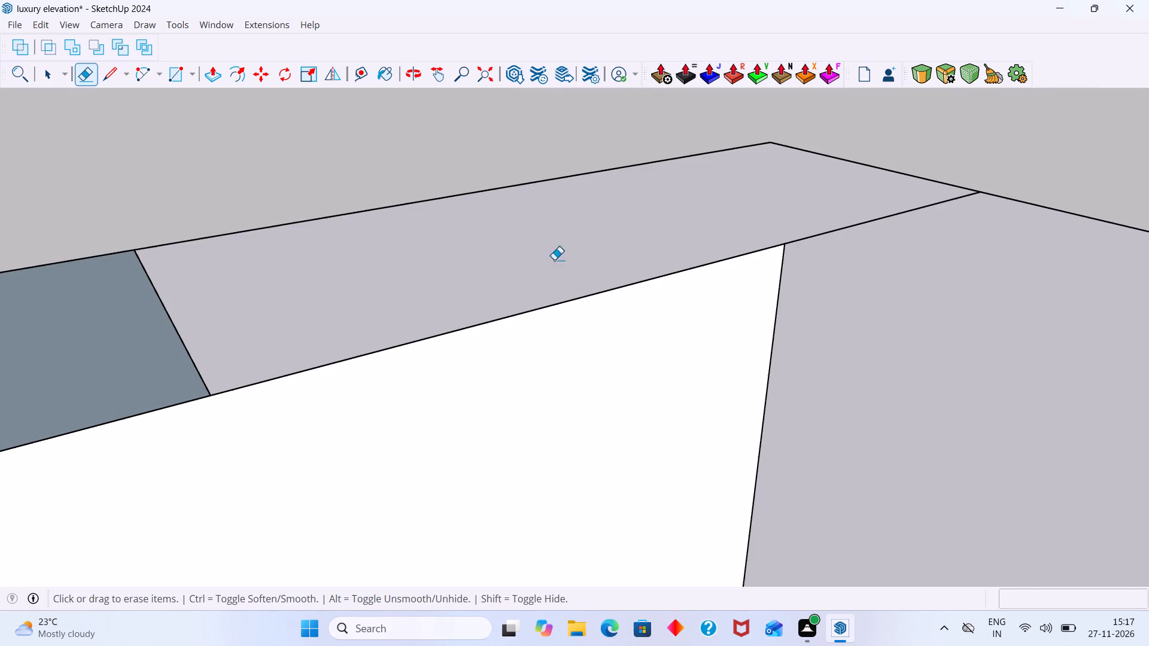
drag(770, 233, 764, 254)
scroll(527, 294, down, 7)
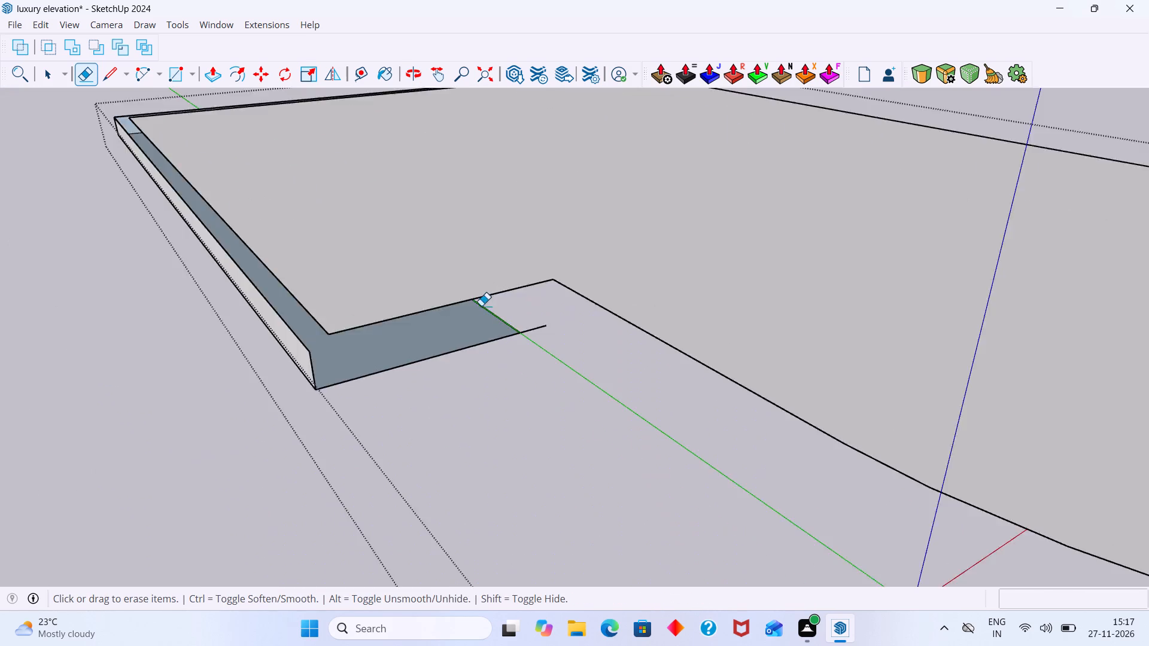
scroll(481, 306, down, 4)
scroll(492, 334, up, 7)
drag(494, 328, 506, 281)
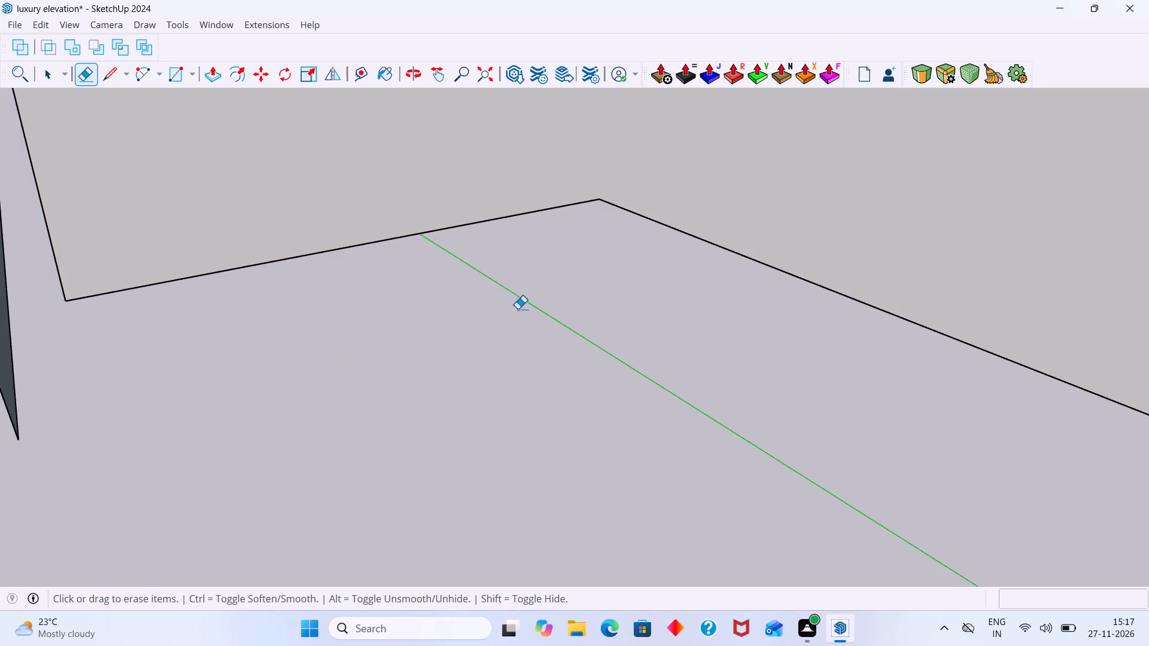
scroll(513, 315, down, 8)
Erase the side face running from the notch to the slab's back corner.
scroll(373, 328, up, 4)
drag(382, 328, 383, 321)
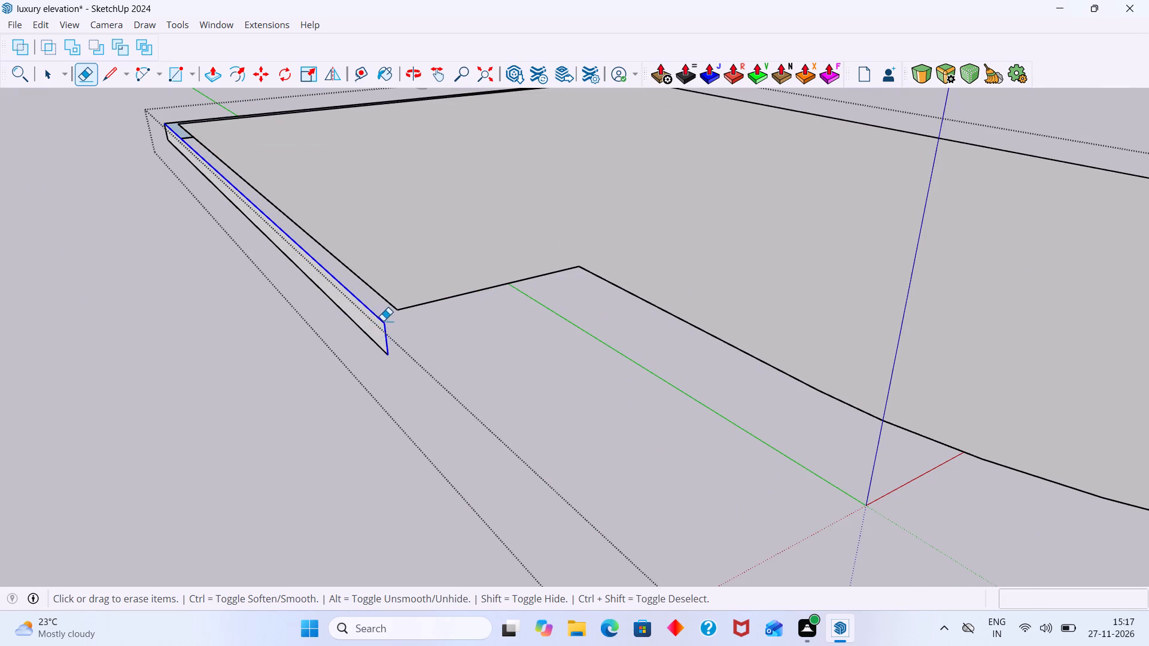
drag(383, 321, 379, 346)
scroll(366, 334, down, 8)
Erase the last side face along the slab's back edge with its two vertical end stubs, and leave the group.
middle_drag(310, 328, 633, 325)
middle_drag(321, 351, 528, 343)
middle_drag(326, 405, 616, 315)
scroll(550, 383, up, 5)
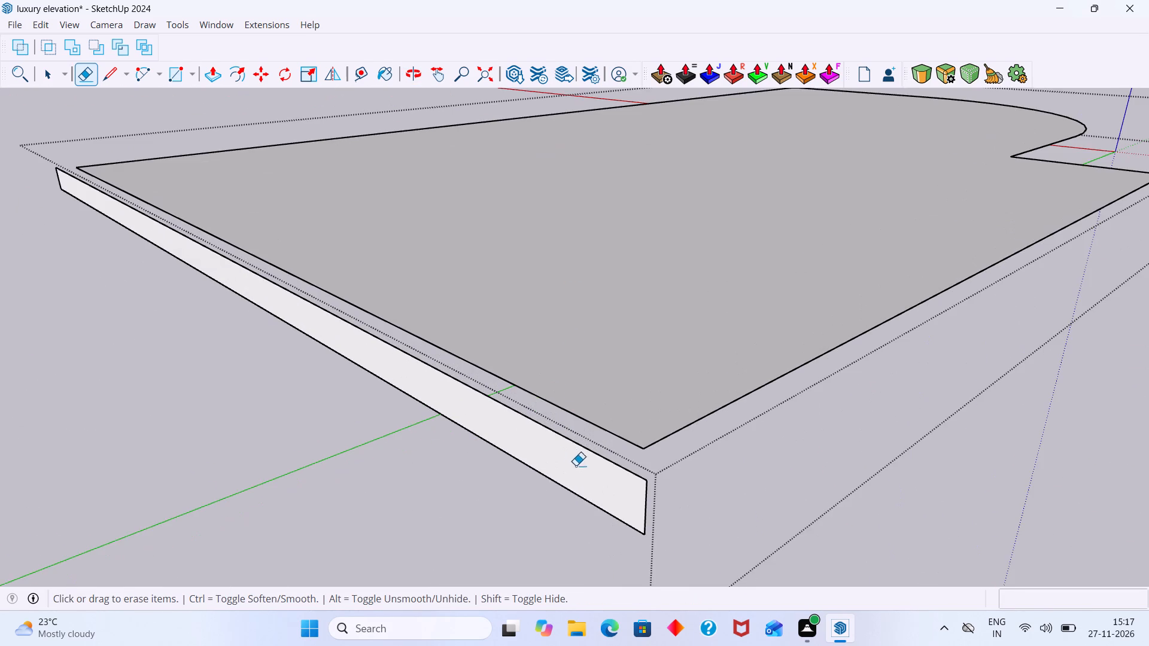
scroll(572, 487, up, 1)
drag(572, 487, 585, 449)
click(589, 444)
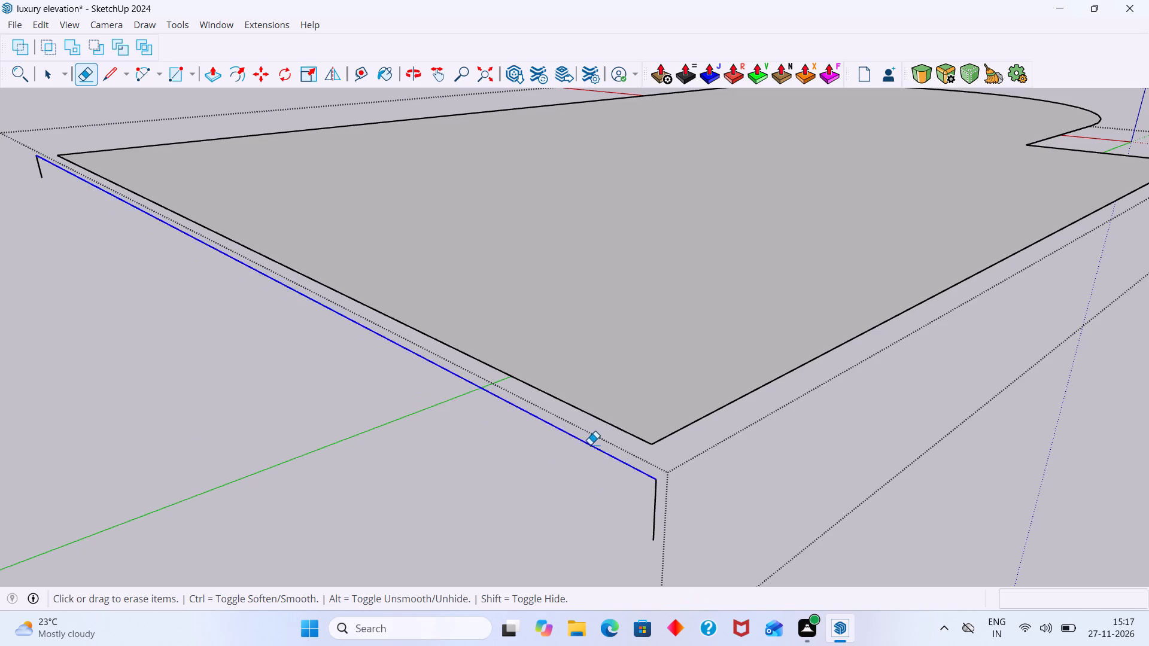
click(656, 490)
scroll(366, 376, down, 7)
scroll(165, 262, up, 6)
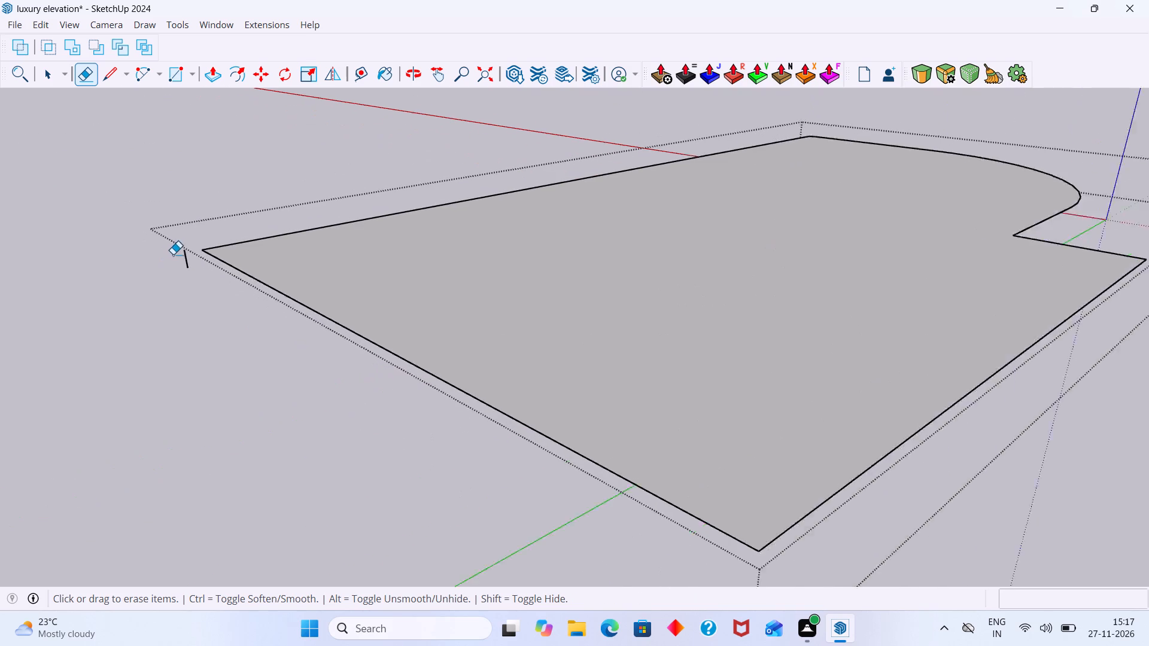
scroll(173, 254, up, 1)
click(187, 252)
scroll(187, 257, down, 16)
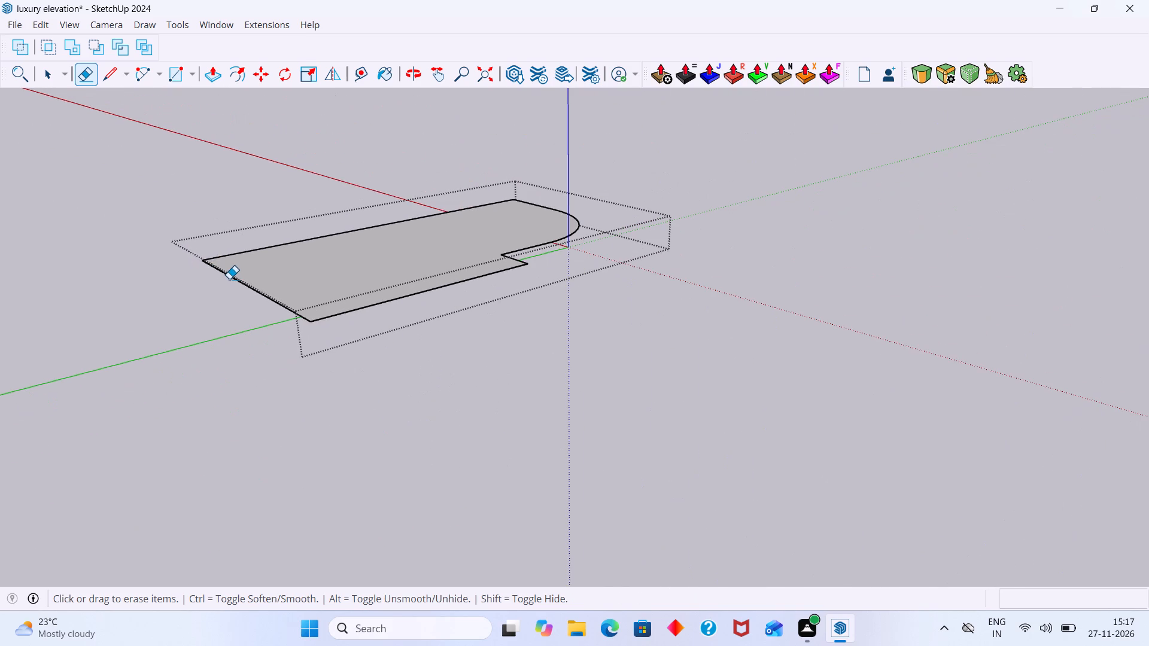
key(space)
click(844, 276)
scroll(484, 246, down, 3)
click(671, 159)
Reopen the slab group for editing and select its flat face.
scroll(573, 199, up, 3)
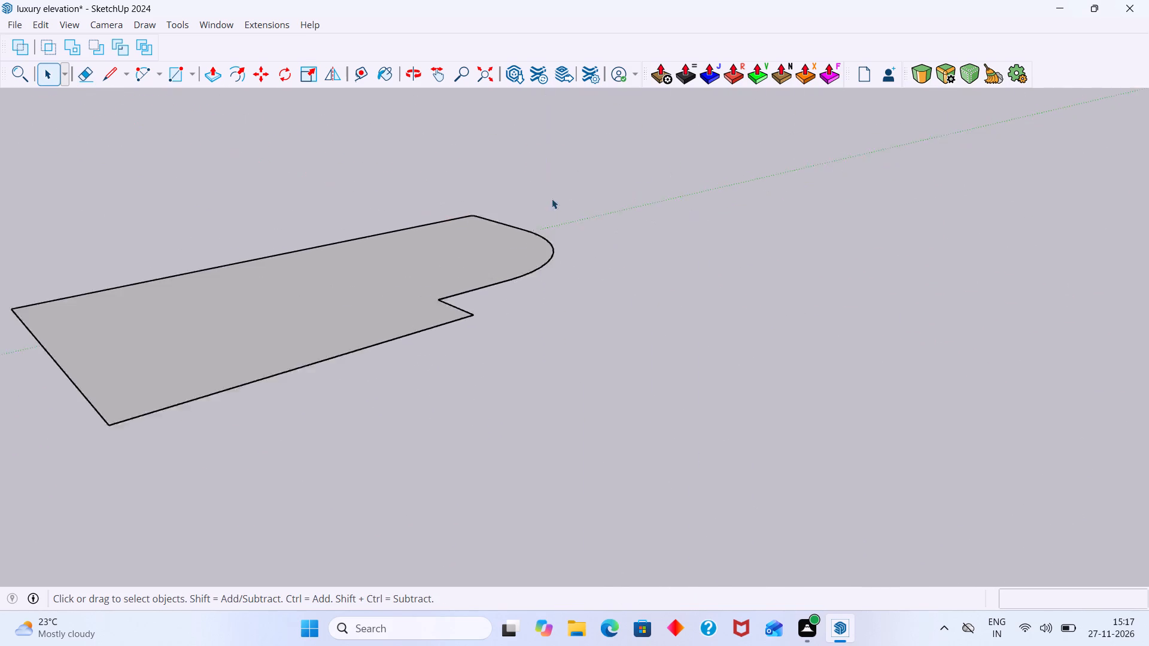
scroll(552, 199, up, 4)
middle_drag(582, 196, 364, 138)
scroll(381, 176, down, 1)
middle_drag(393, 214, 303, 332)
scroll(300, 360, up, 2)
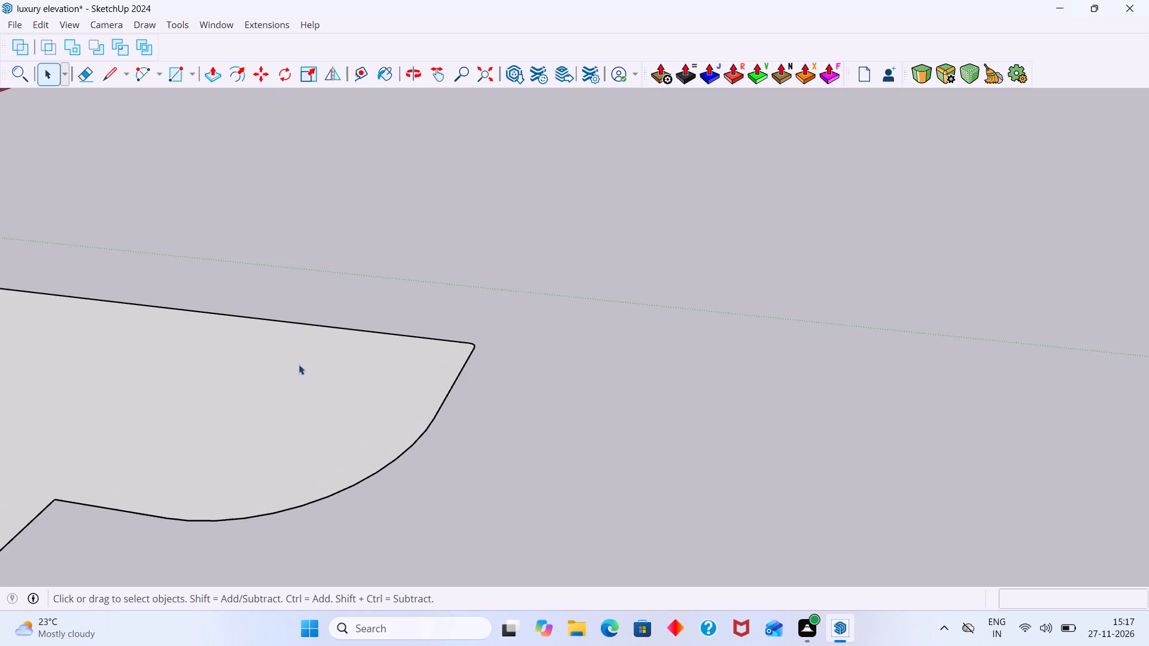
triple_click(300, 370)
click(323, 381)
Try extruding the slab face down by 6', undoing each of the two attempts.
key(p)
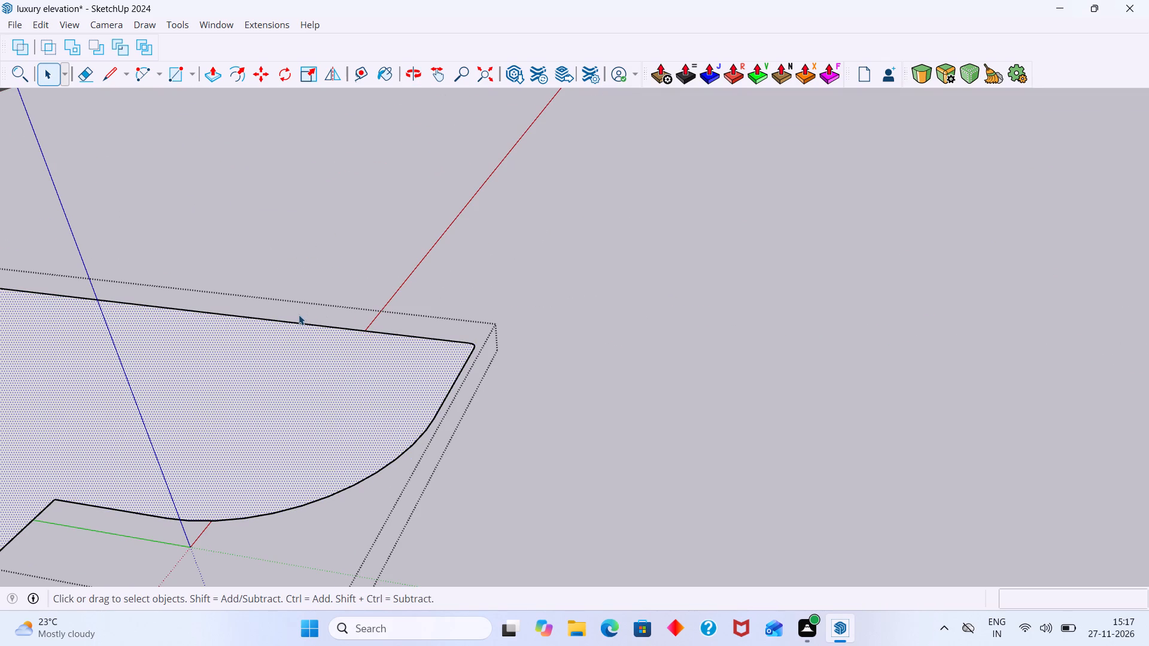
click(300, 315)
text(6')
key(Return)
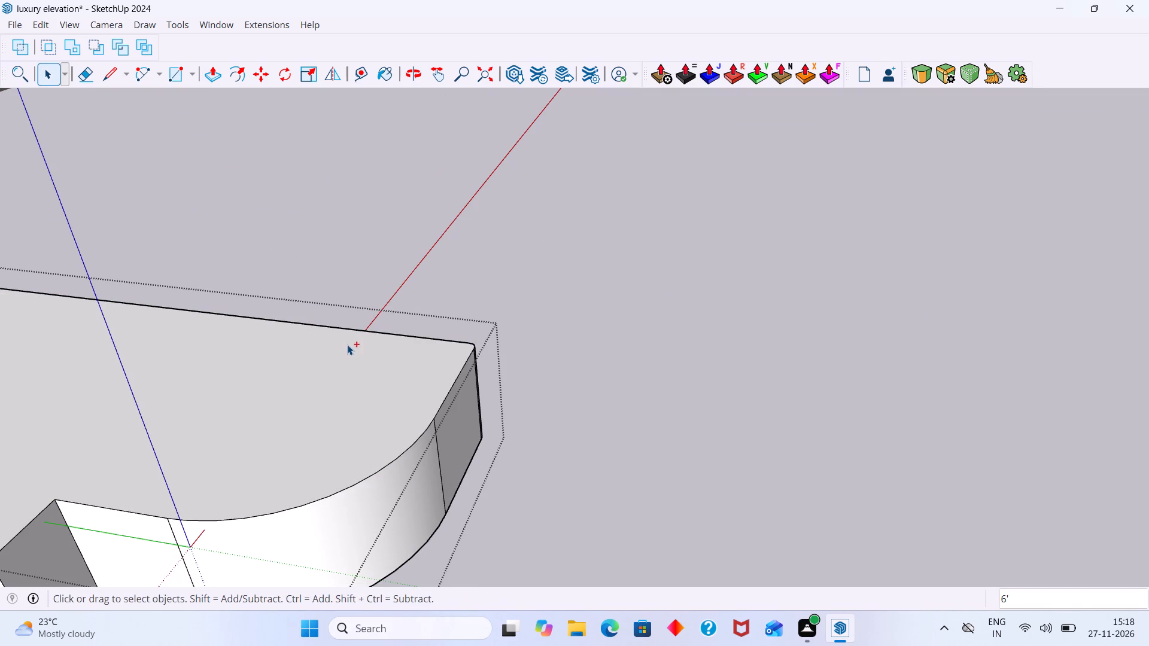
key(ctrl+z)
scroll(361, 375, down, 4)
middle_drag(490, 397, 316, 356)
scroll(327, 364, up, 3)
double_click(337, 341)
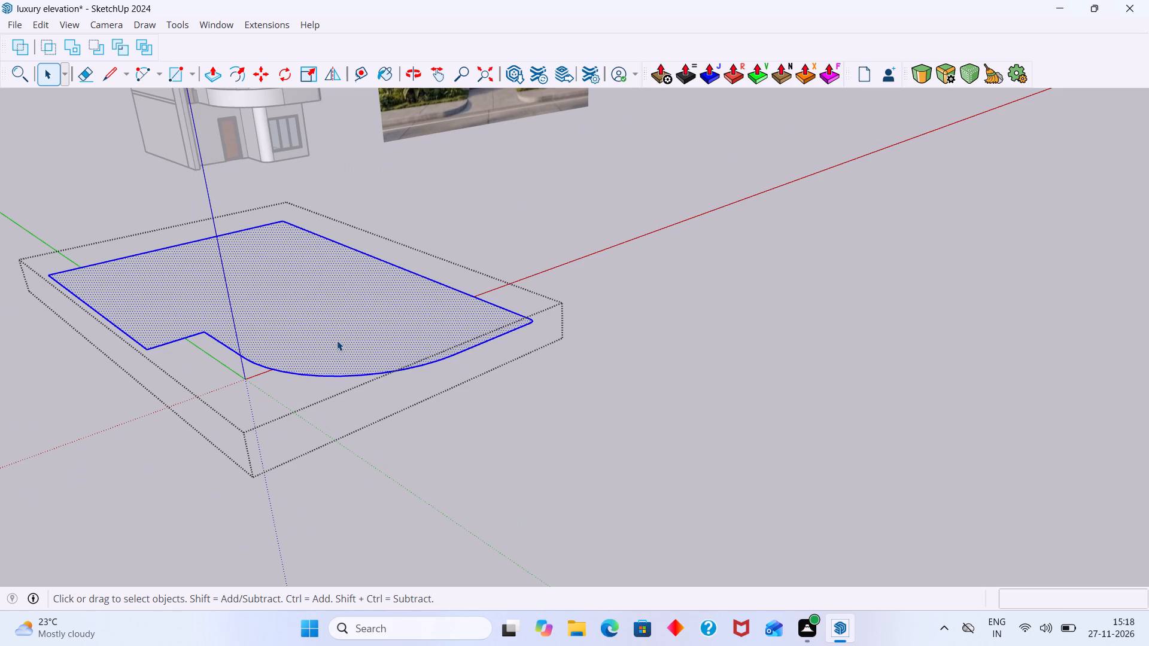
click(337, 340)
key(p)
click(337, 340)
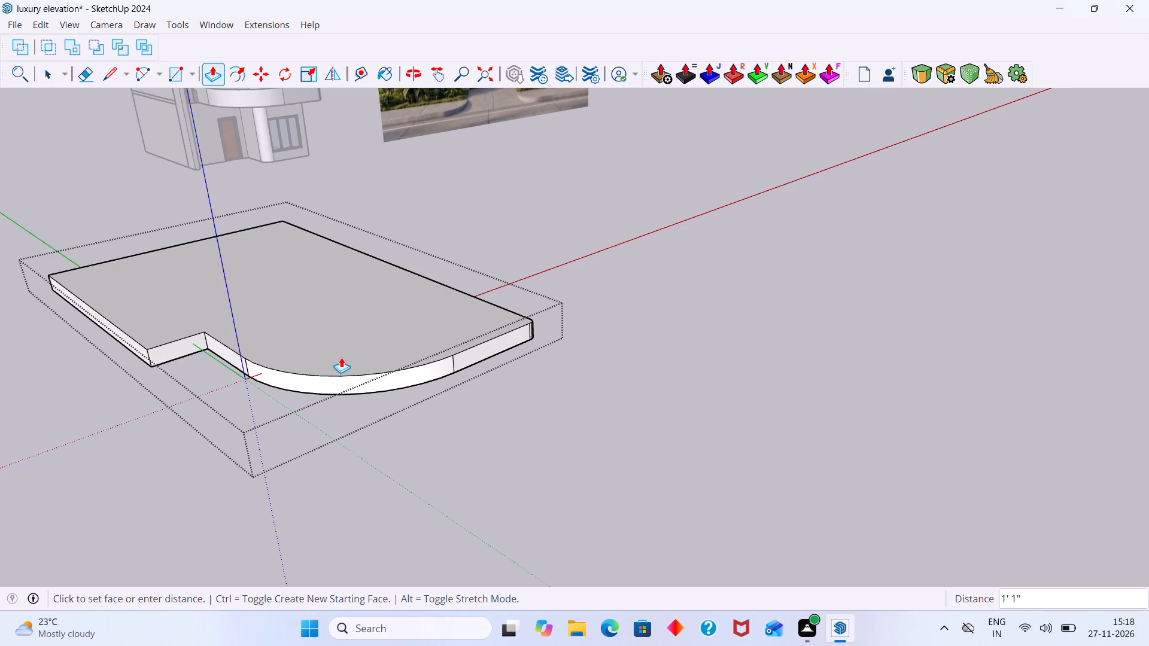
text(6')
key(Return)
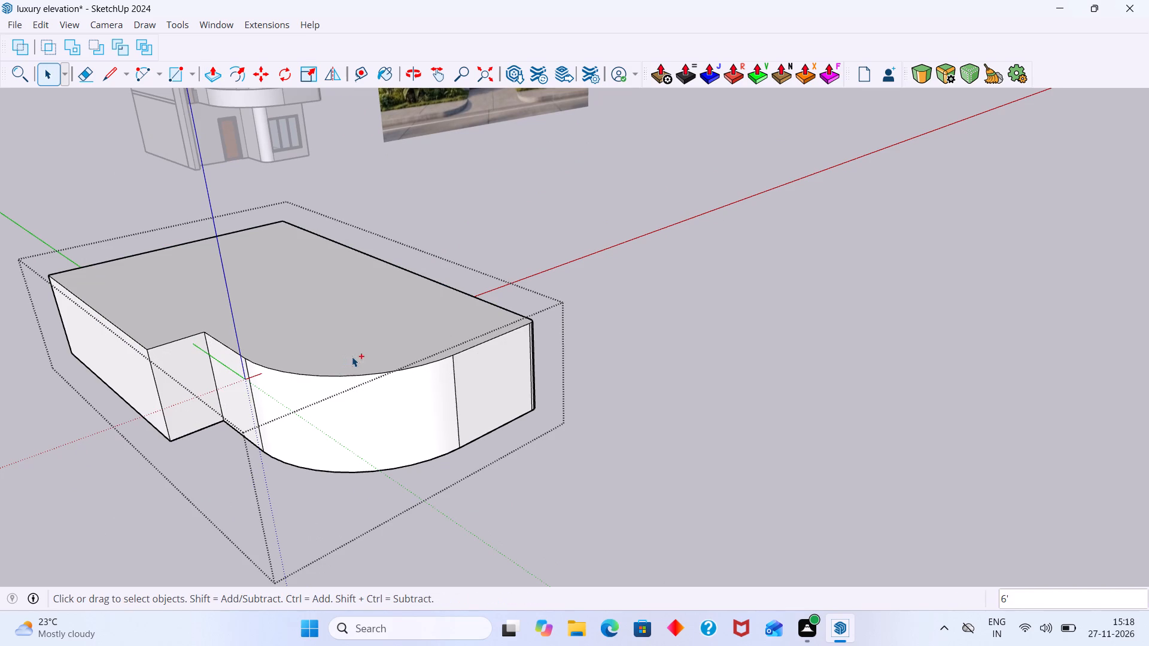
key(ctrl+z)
Extrude the slab face 6" downward with Push/Pull and close the group.
click(358, 356)
key(p)
click(358, 355)
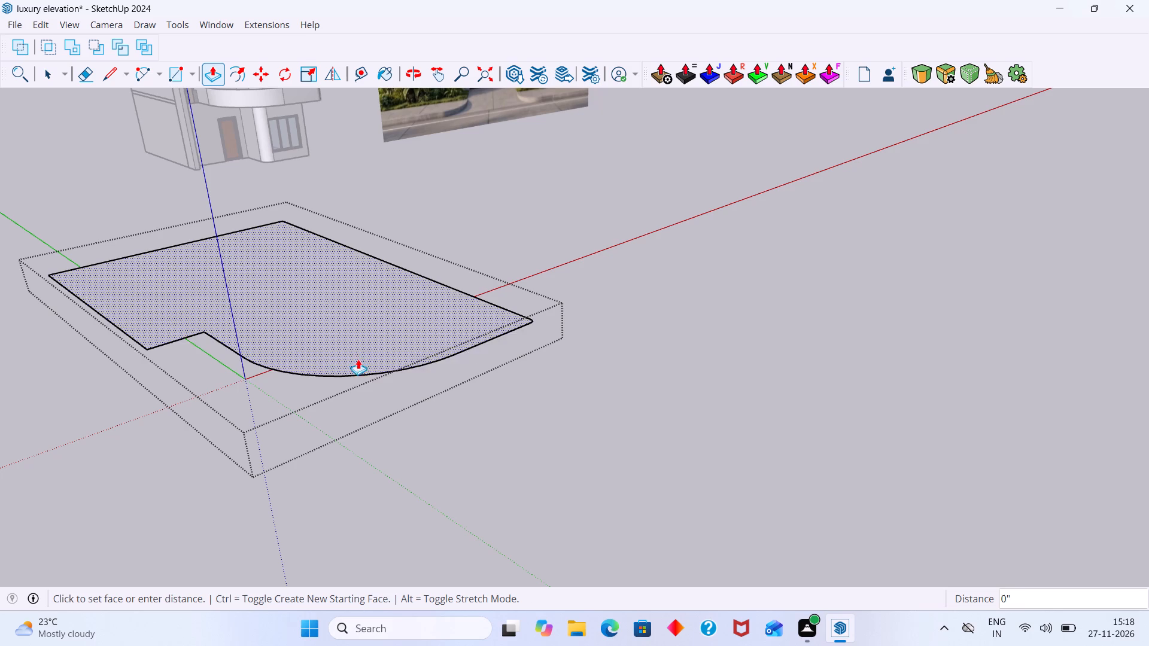
key(6)
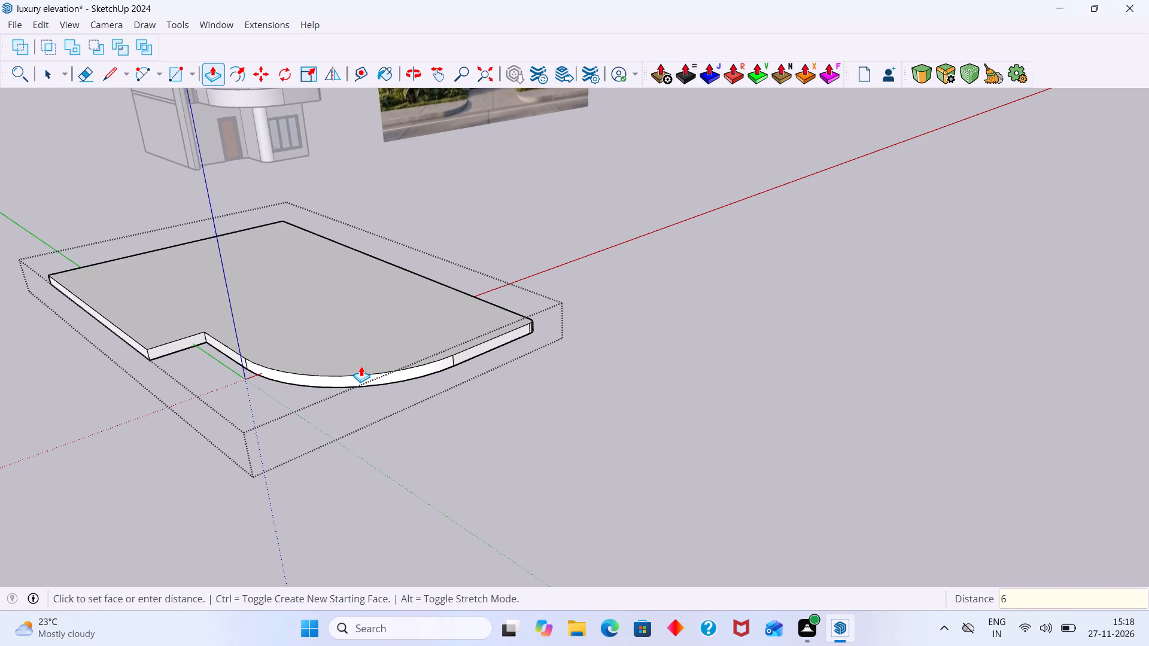
key(shift+quotedbl)
key(Return)
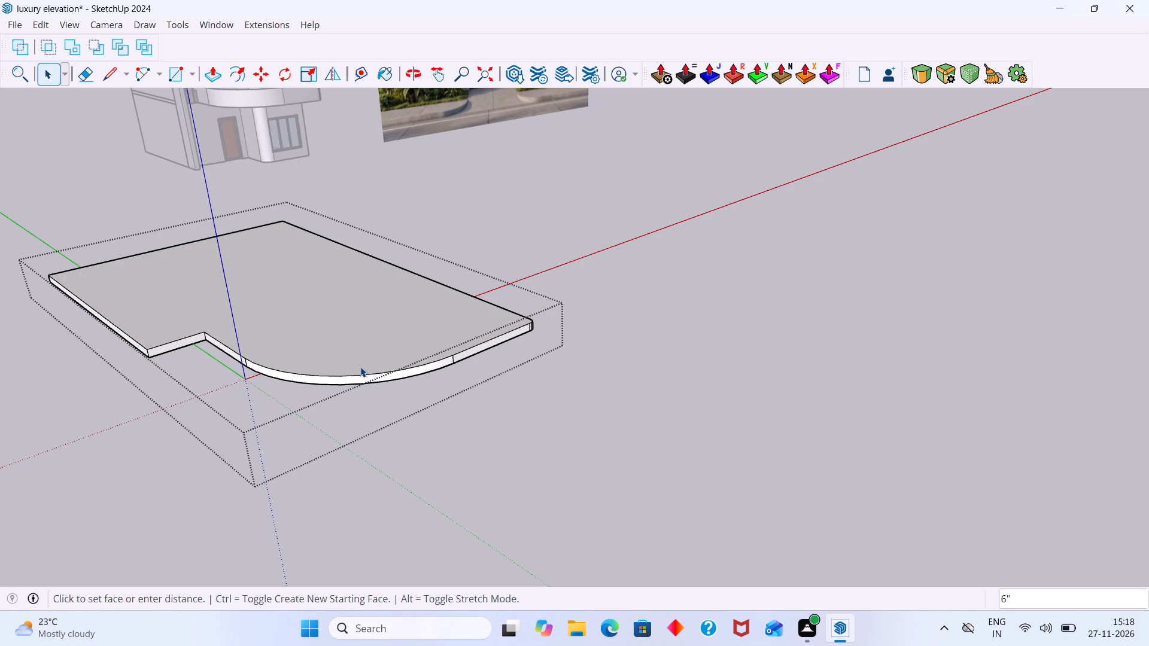
key(space)
click(543, 259)
Move the slab by its top back corner onto the building's bottom rear corner so it sits beneath the ground floor.
scroll(487, 287, down, 13)
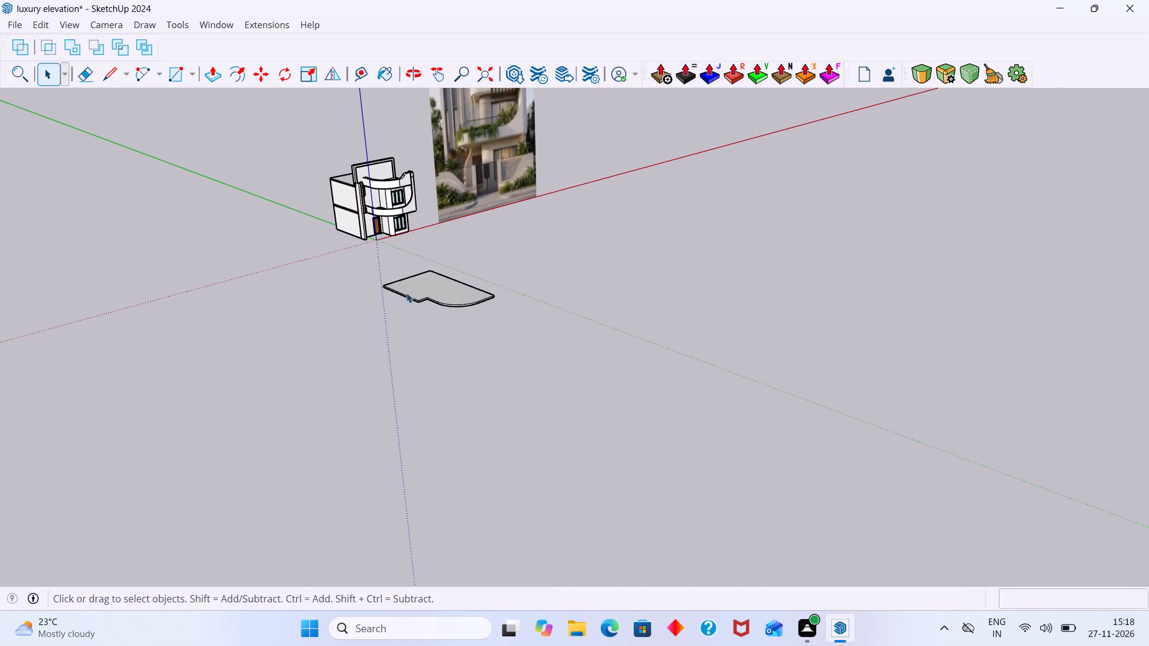
middle_drag(406, 291, 491, 287)
scroll(432, 287, up, 15)
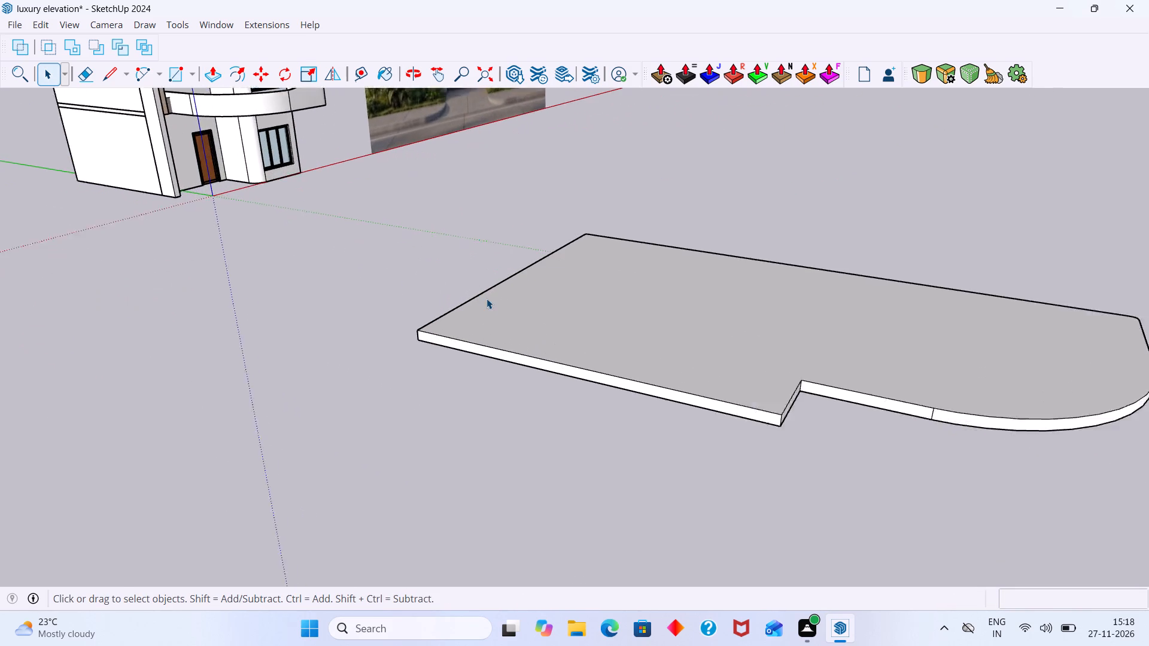
scroll(487, 298, up, 2)
click(496, 306)
click(501, 313)
scroll(561, 302, down, 9)
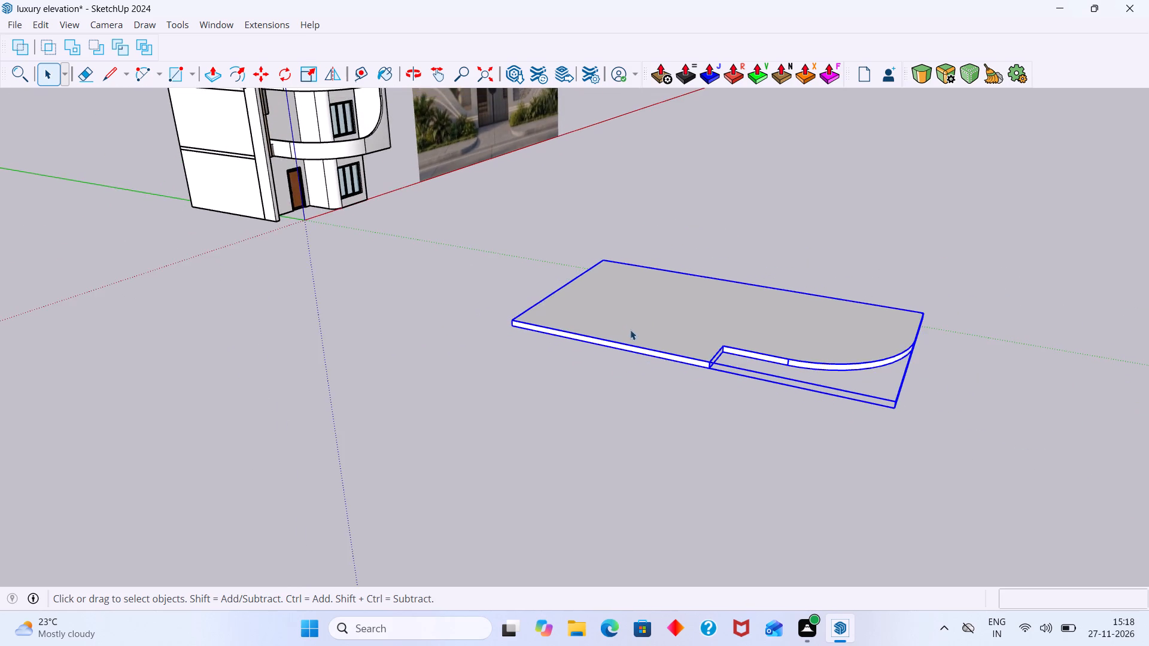
scroll(595, 342, up, 2)
key(m)
scroll(501, 333, up, 5)
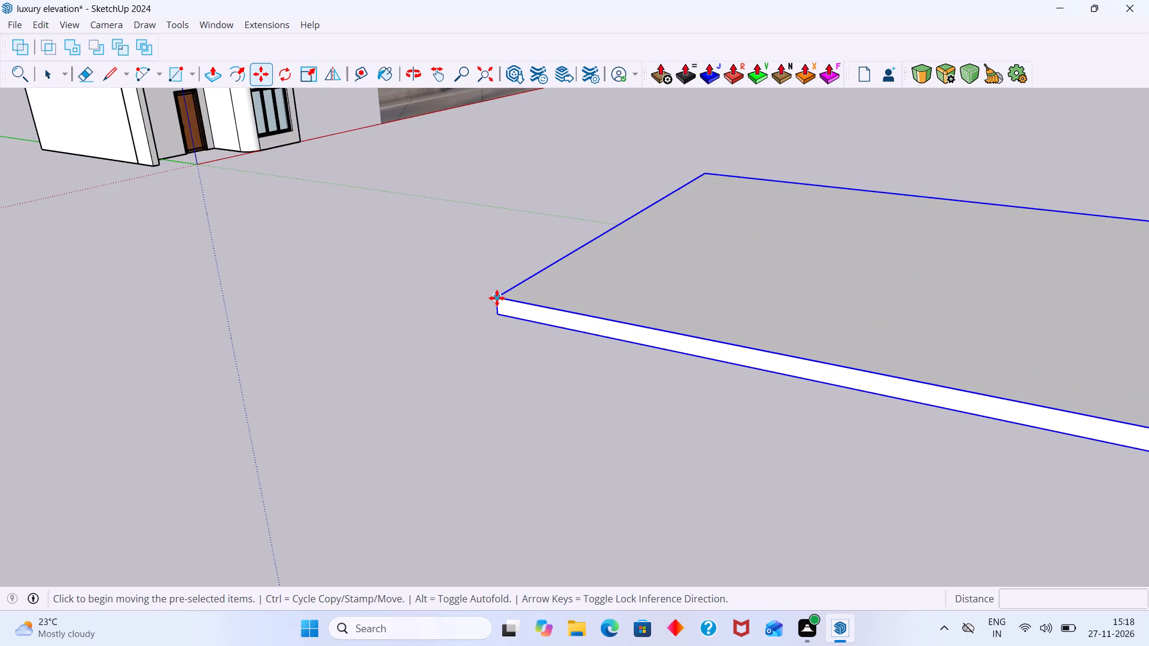
click(497, 298)
scroll(324, 284, down, 9)
shift+middle_drag(317, 278, 872, 334)
scroll(370, 245, up, 7)
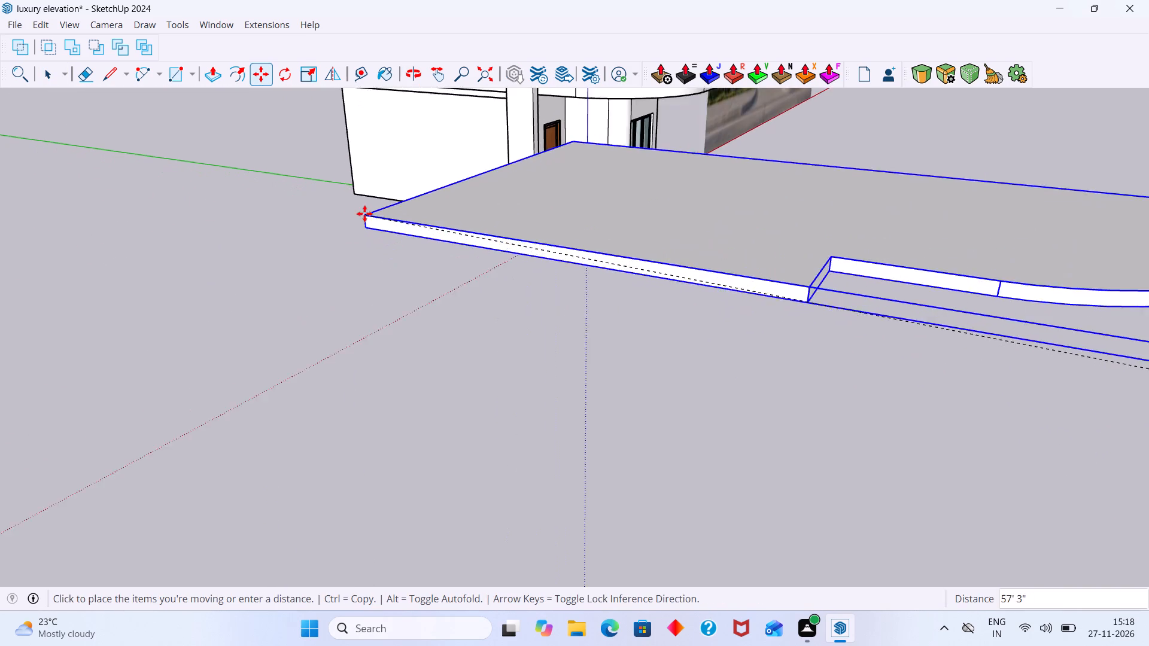
scroll(364, 214, up, 14)
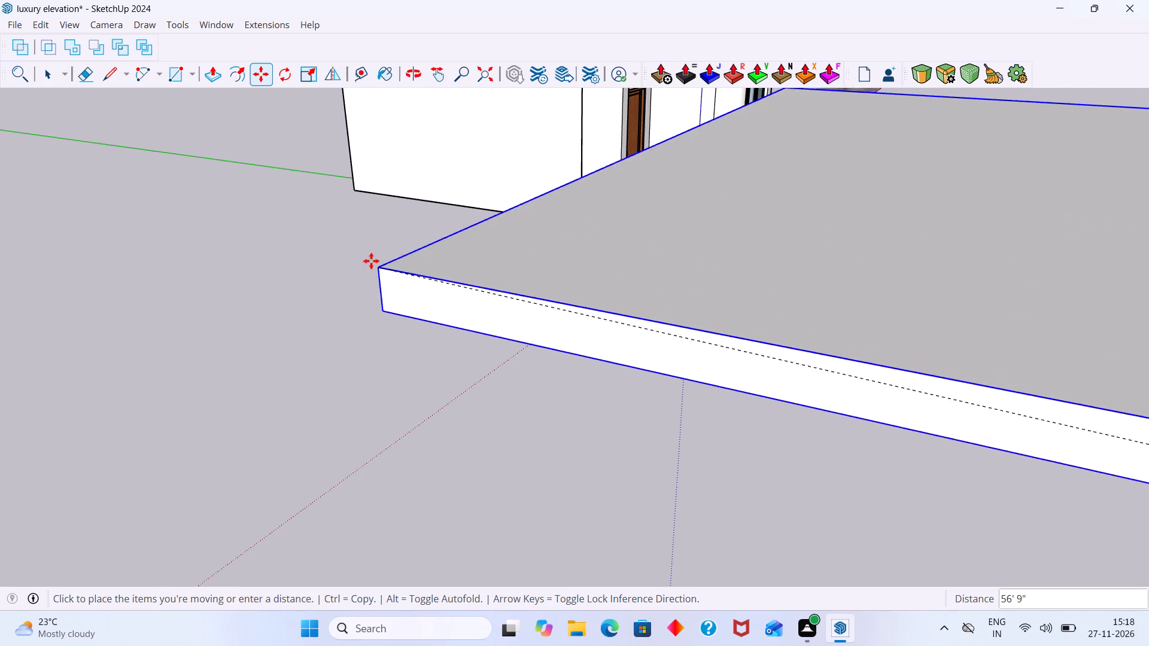
scroll(373, 263, up, 7)
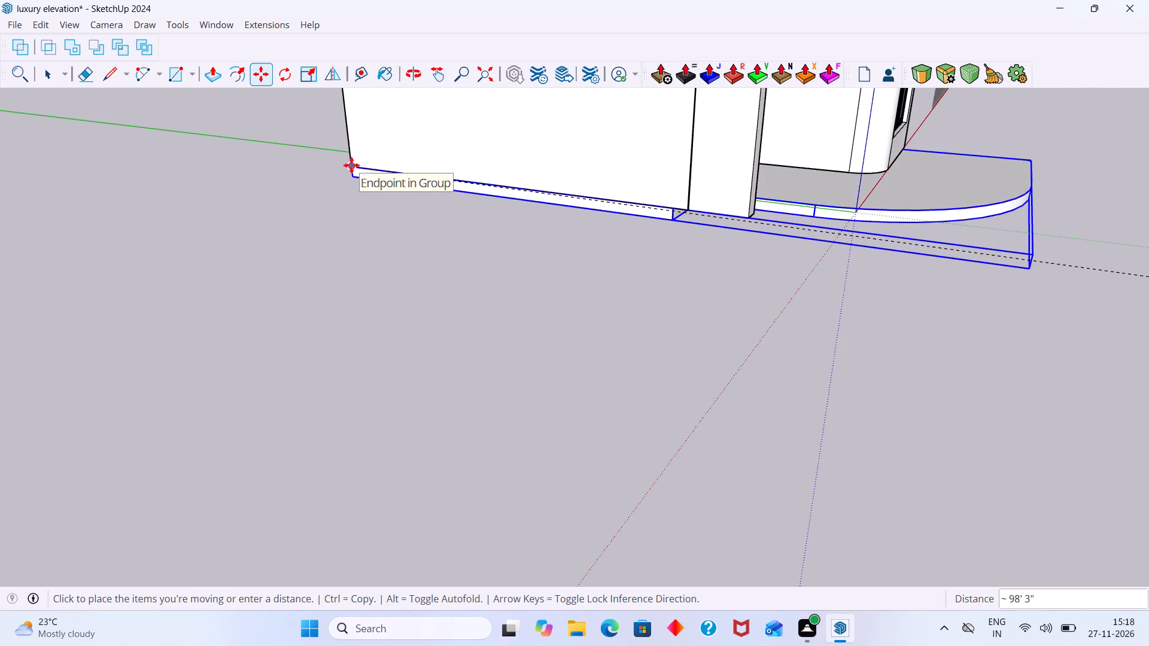
click(351, 165)
key(space)
click(360, 248)
Examine how the base slab sits under the building, comparing the front with the reference photo.
scroll(353, 238, down, 14)
middle_drag(488, 260, 479, 218)
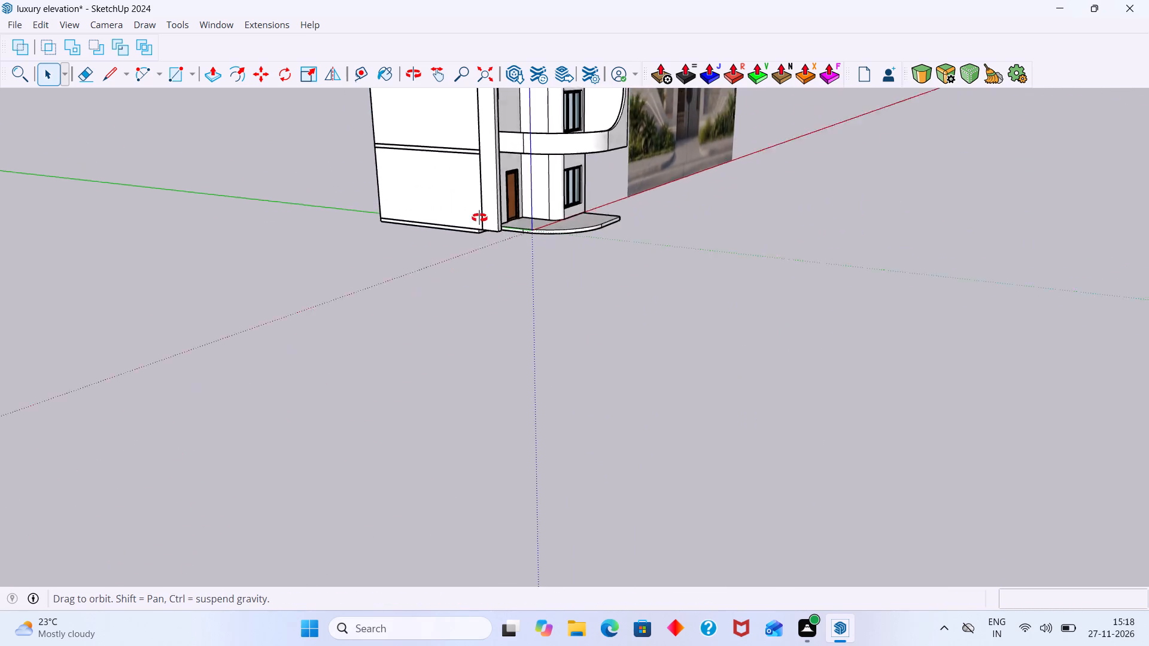
middle_drag(479, 218, 345, 238)
scroll(444, 247, down, 4)
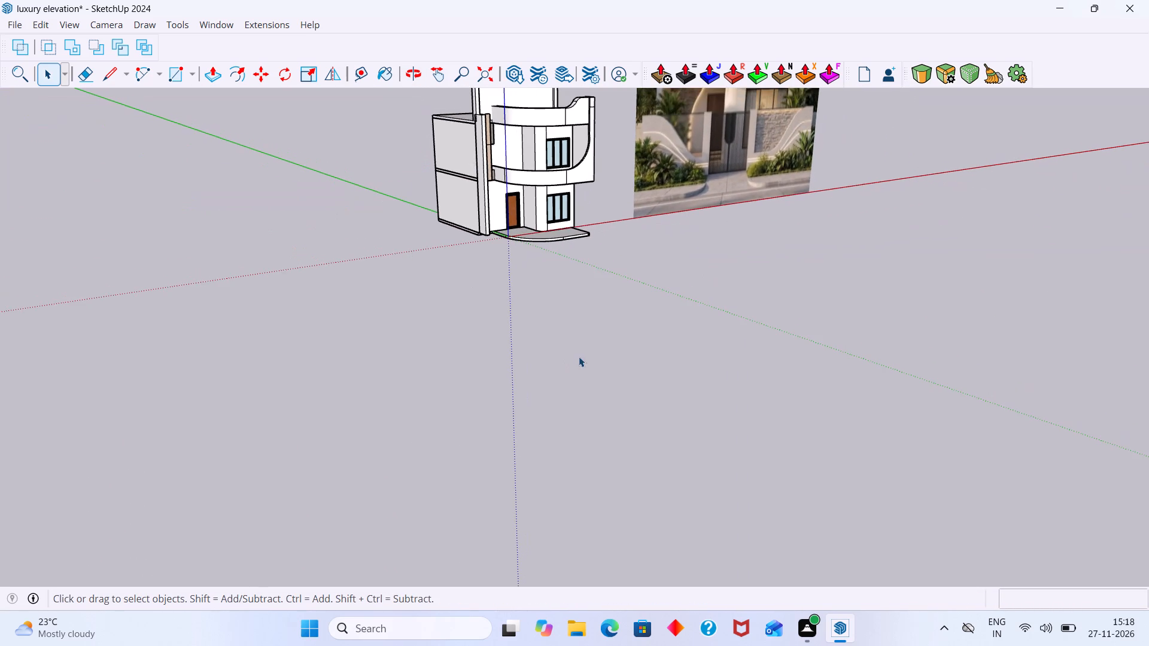
click(579, 356)
scroll(520, 279, up, 1)
scroll(543, 281, down, 3)
middle_drag(566, 293, 550, 391)
middle_drag(580, 362, 430, 343)
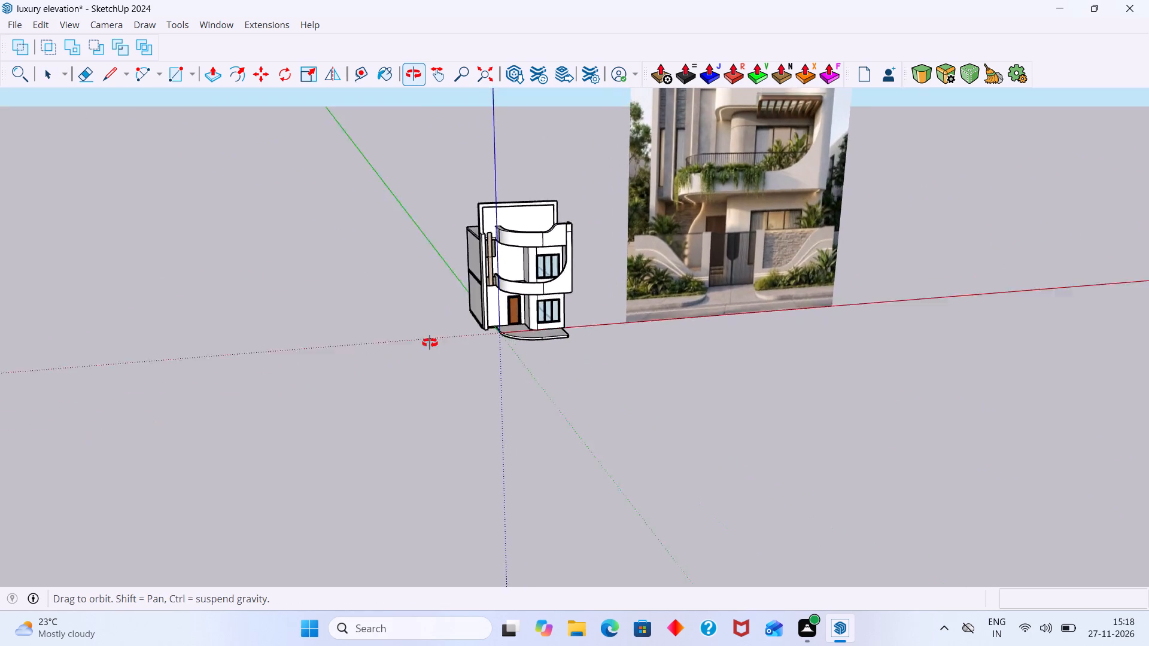
Extrude the base slab's short front face beside the pier about 12' 11" forward, level with the slab's far front corner, and close the group.
middle_drag(430, 343, 357, 352)
scroll(559, 323, up, 12)
middle_drag(514, 330, 897, 322)
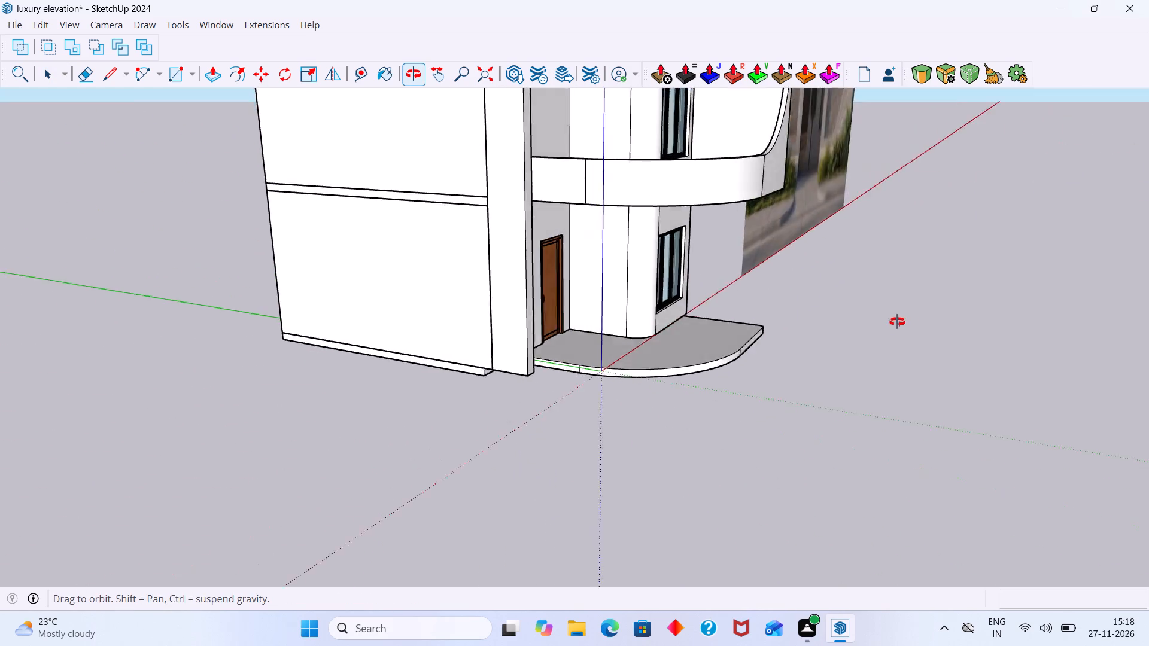
middle_drag(897, 322, 820, 360)
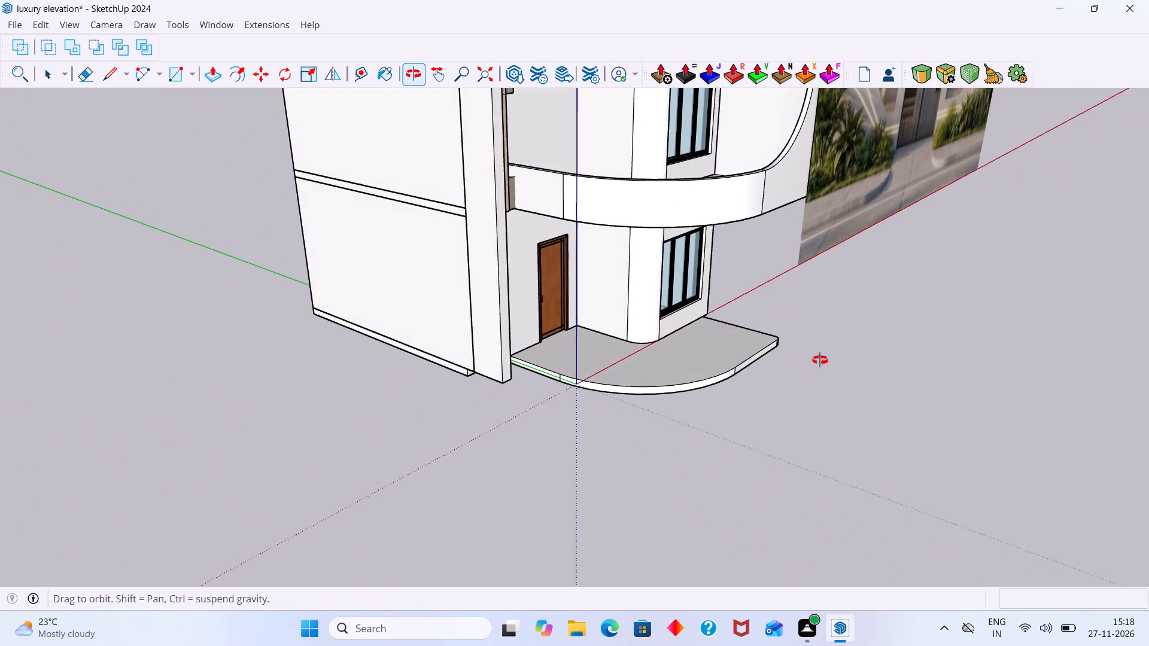
middle_drag(820, 360, 854, 343)
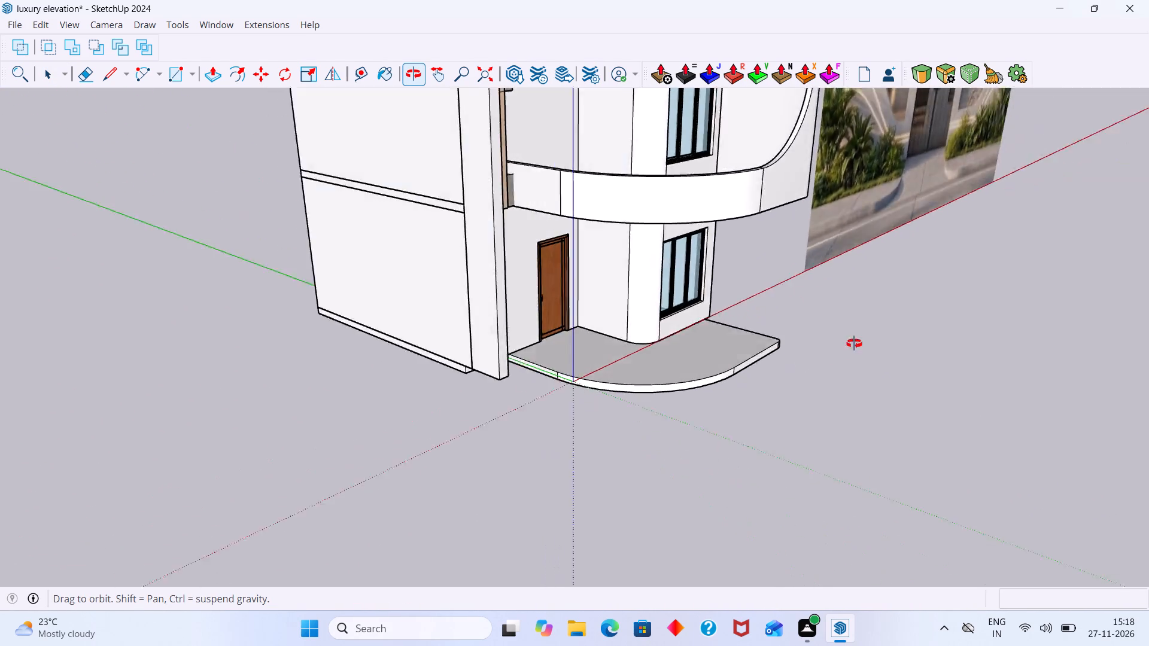
middle_drag(854, 343, 897, 330)
scroll(662, 393, up, 14)
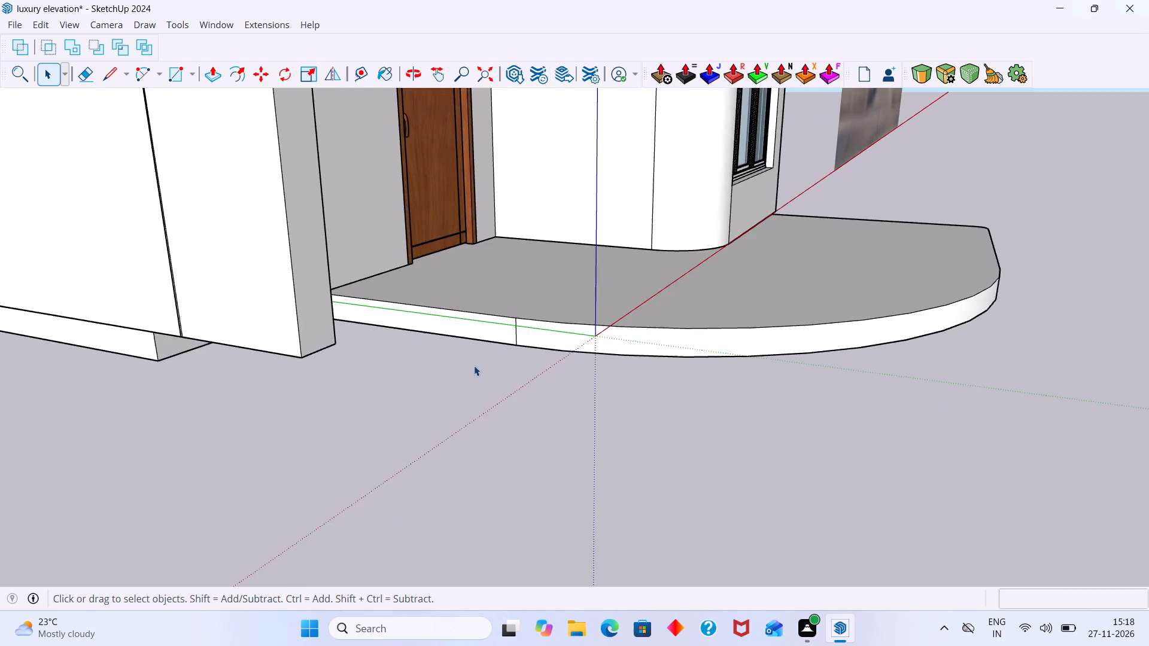
middle_drag(478, 361, 545, 289)
scroll(366, 280, up, 6)
scroll(247, 278, down, 5)
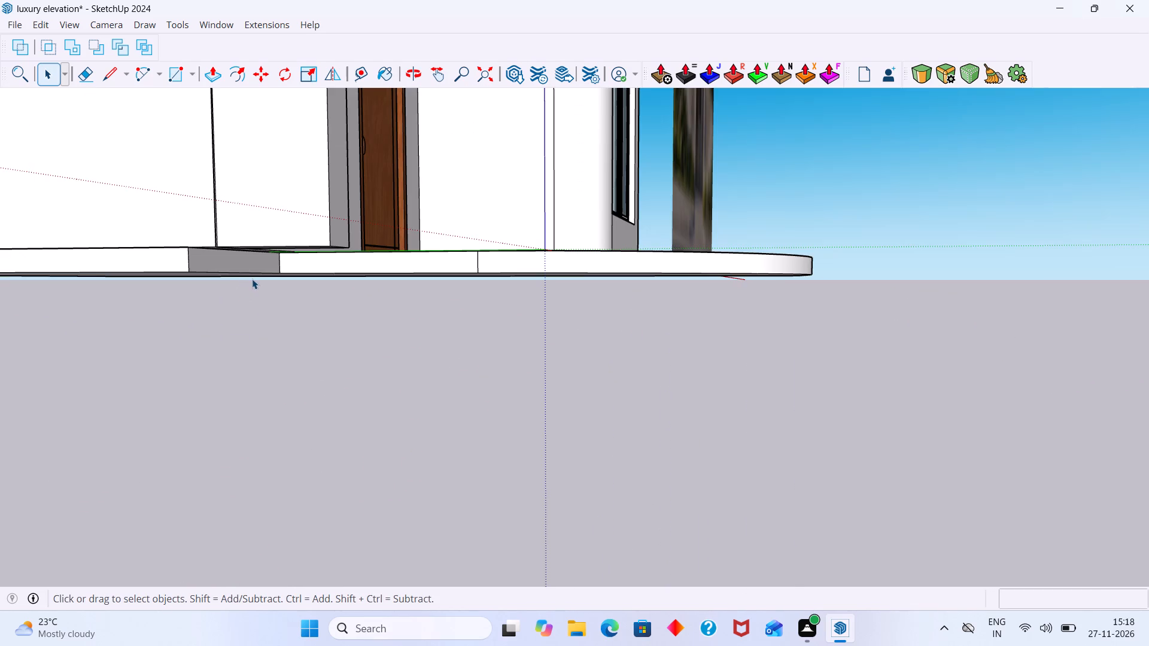
click(245, 262)
triple_click(253, 261)
click(254, 264)
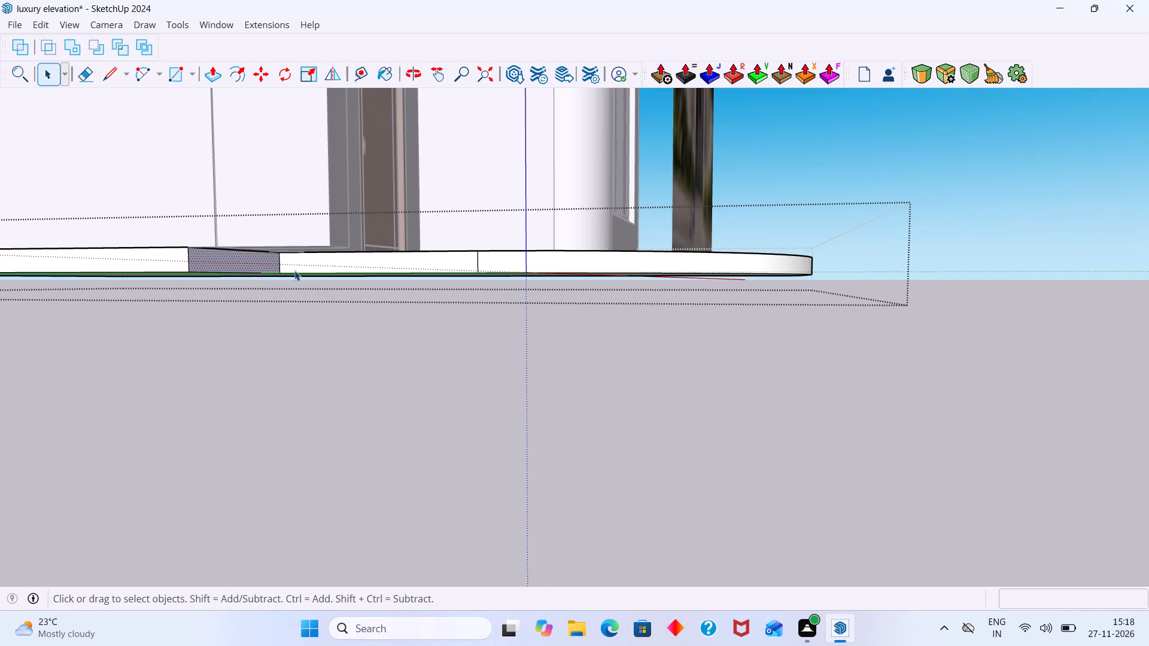
key(p)
click(242, 264)
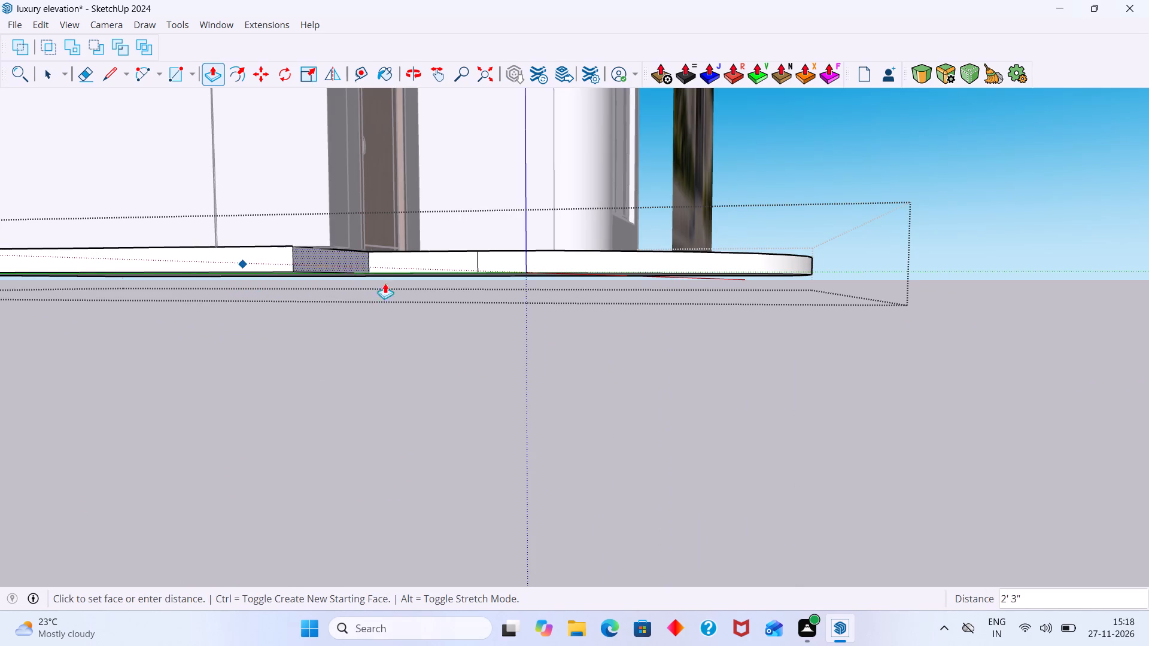
middle_drag(449, 301, 309, 404)
scroll(539, 458, down, 4)
scroll(596, 445, down, 3)
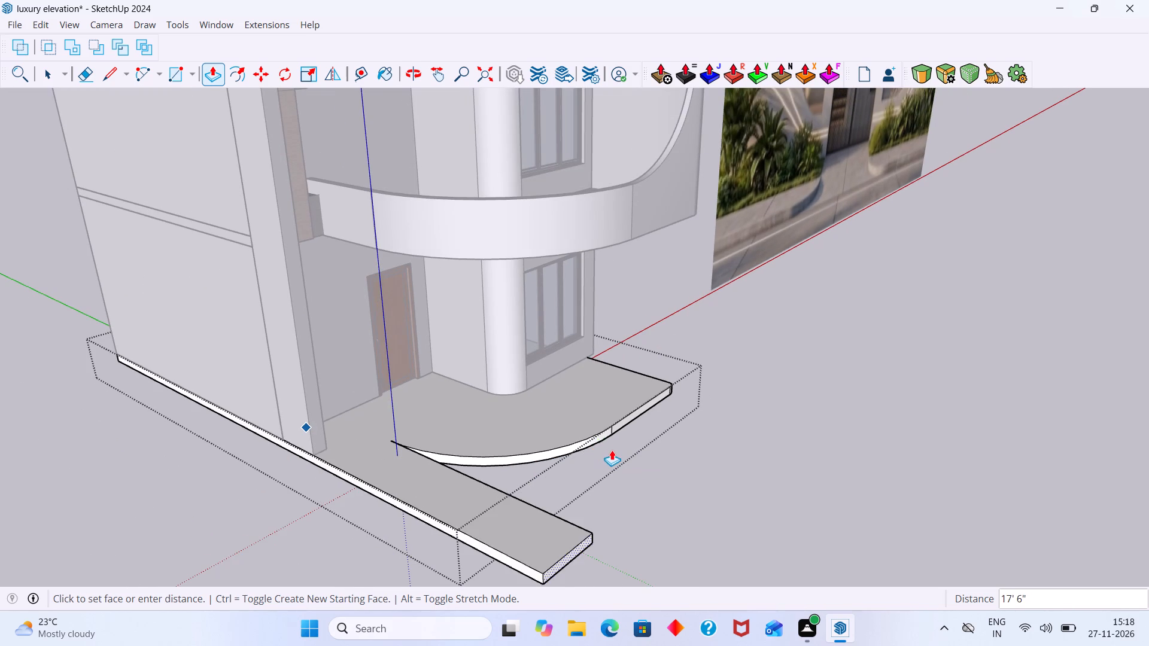
click(671, 398)
key(space)
click(692, 450)
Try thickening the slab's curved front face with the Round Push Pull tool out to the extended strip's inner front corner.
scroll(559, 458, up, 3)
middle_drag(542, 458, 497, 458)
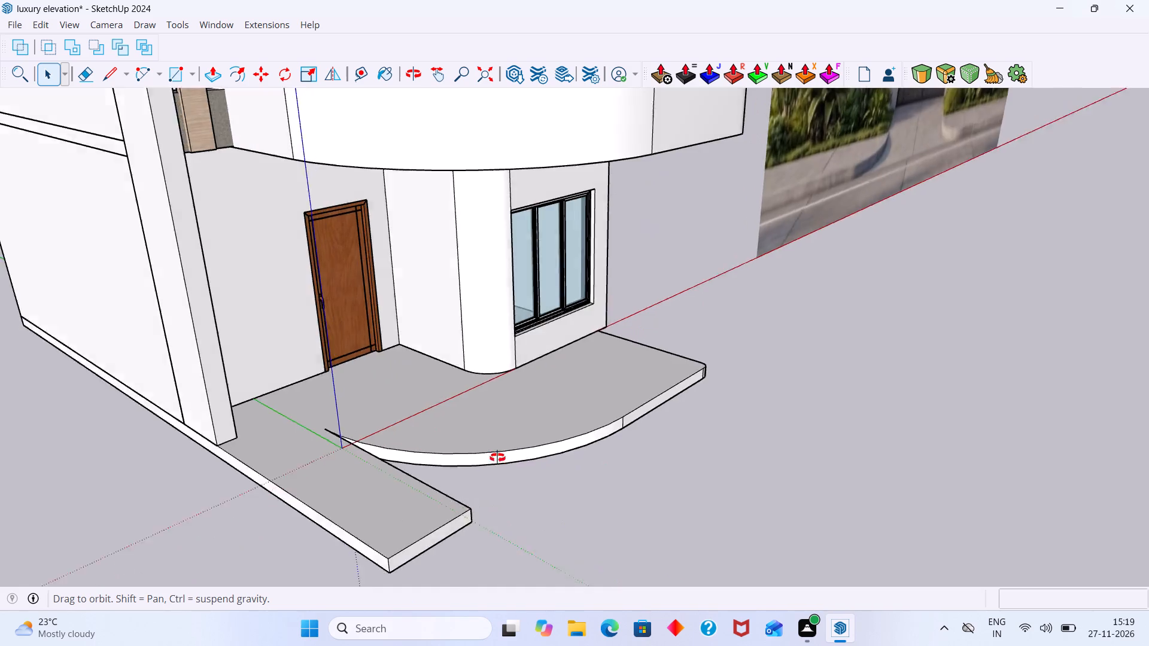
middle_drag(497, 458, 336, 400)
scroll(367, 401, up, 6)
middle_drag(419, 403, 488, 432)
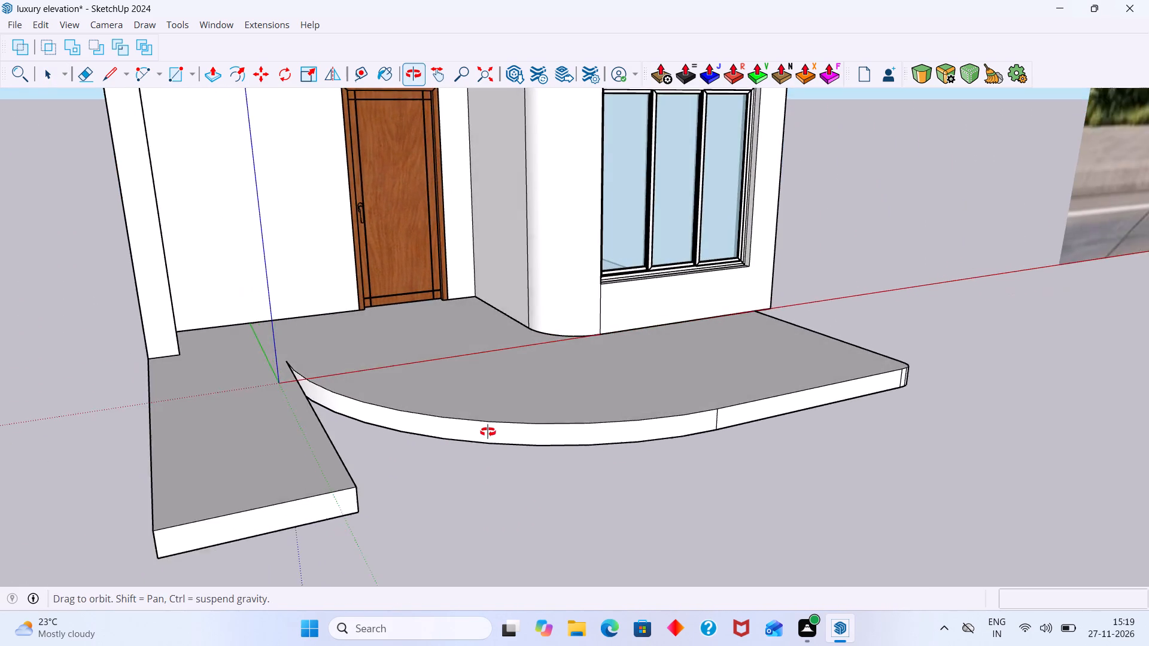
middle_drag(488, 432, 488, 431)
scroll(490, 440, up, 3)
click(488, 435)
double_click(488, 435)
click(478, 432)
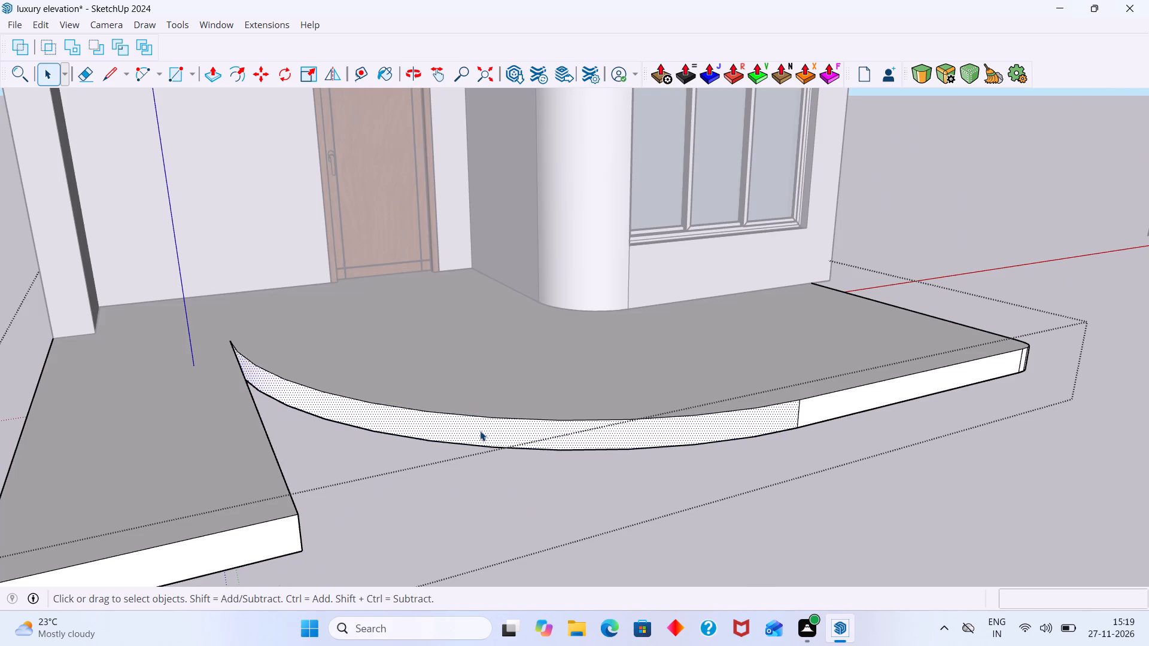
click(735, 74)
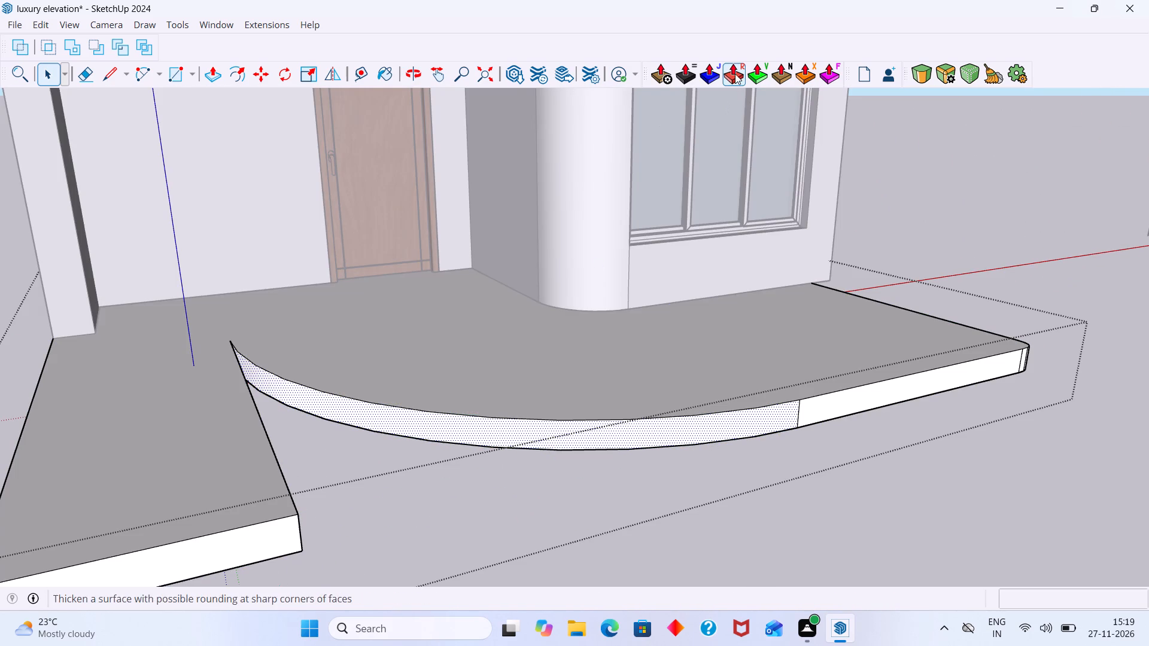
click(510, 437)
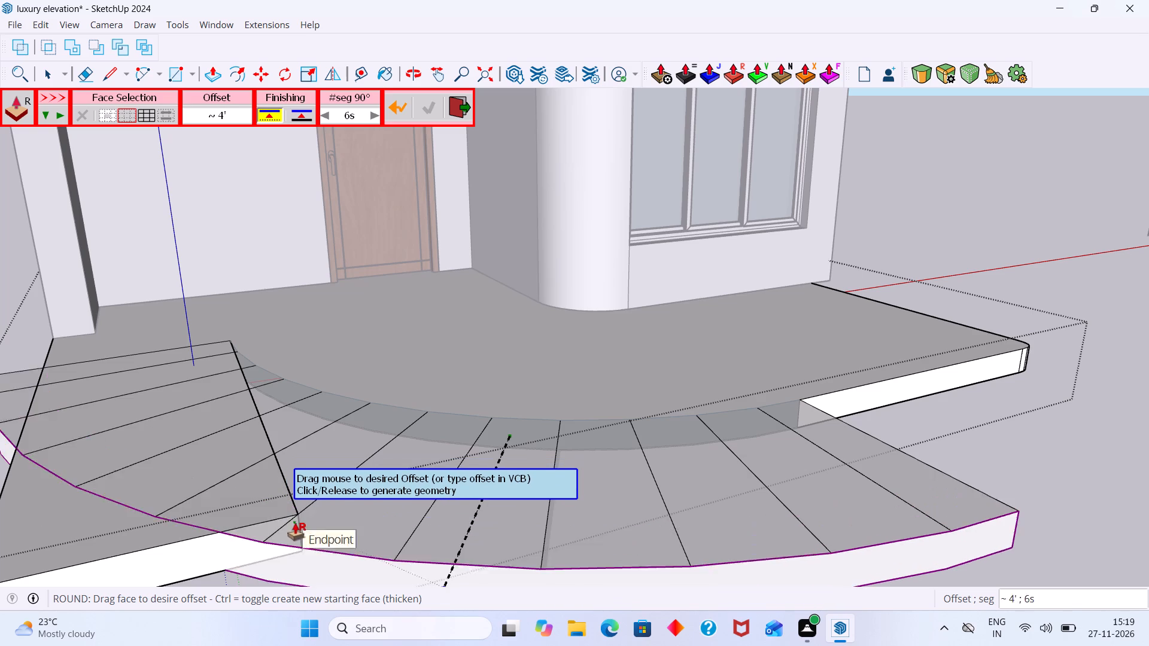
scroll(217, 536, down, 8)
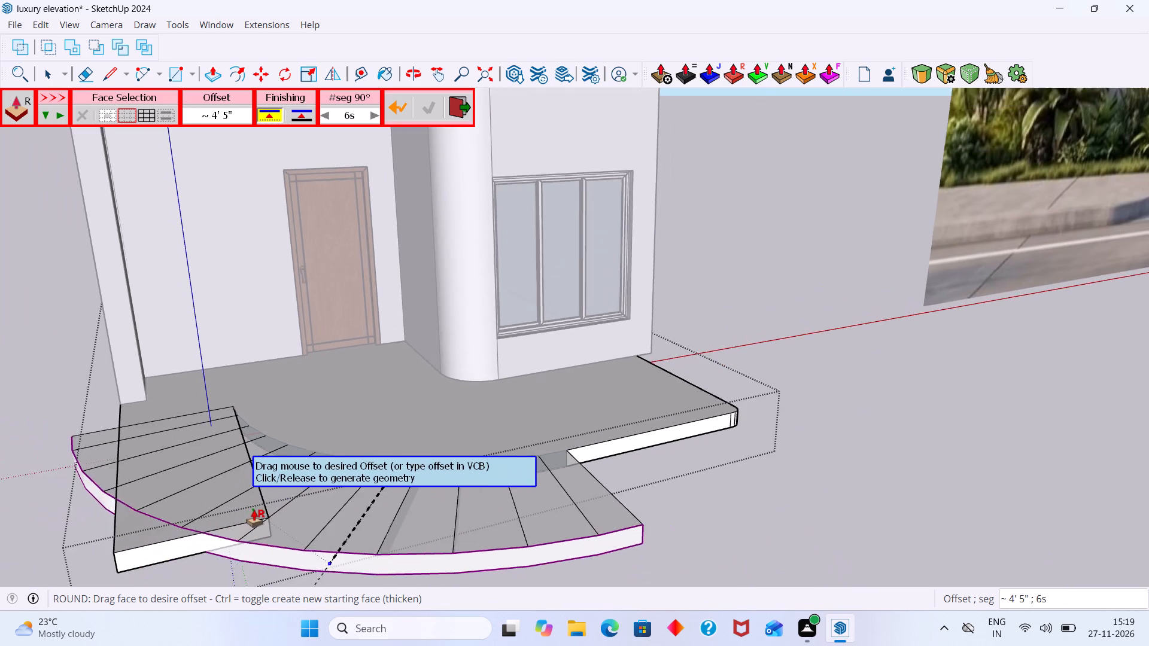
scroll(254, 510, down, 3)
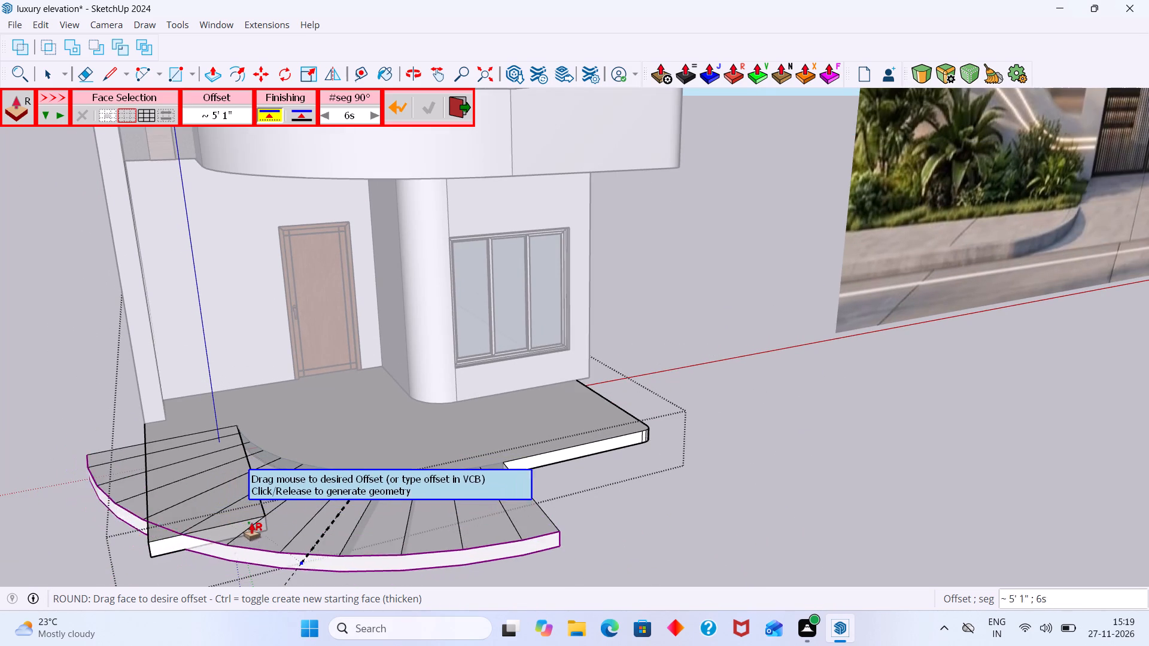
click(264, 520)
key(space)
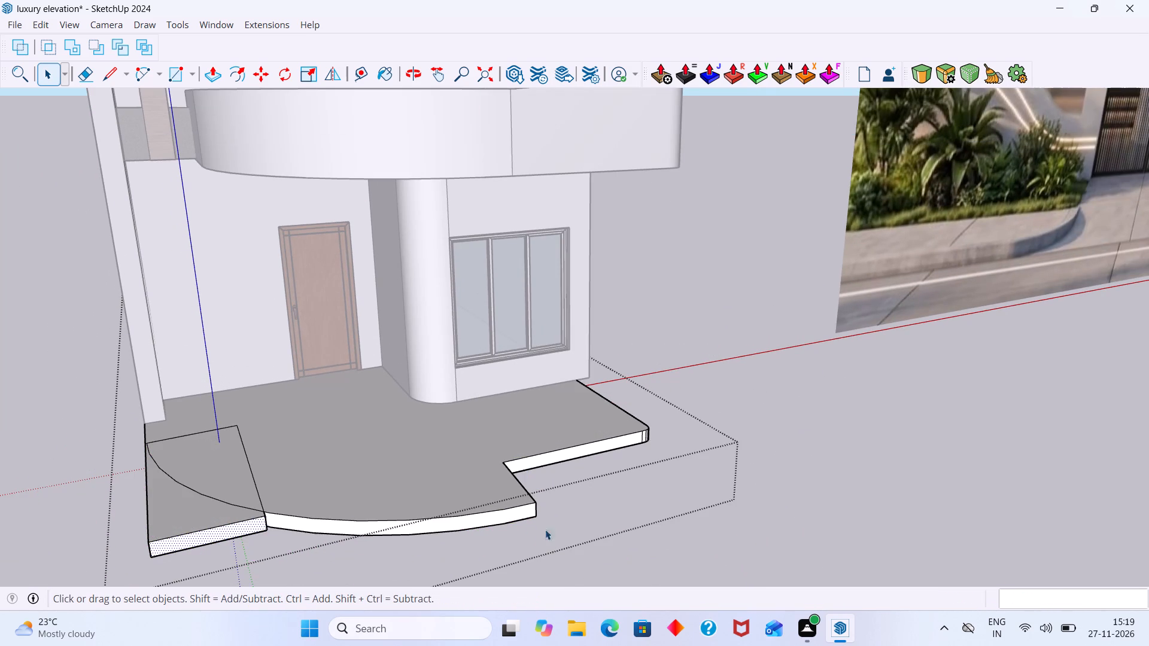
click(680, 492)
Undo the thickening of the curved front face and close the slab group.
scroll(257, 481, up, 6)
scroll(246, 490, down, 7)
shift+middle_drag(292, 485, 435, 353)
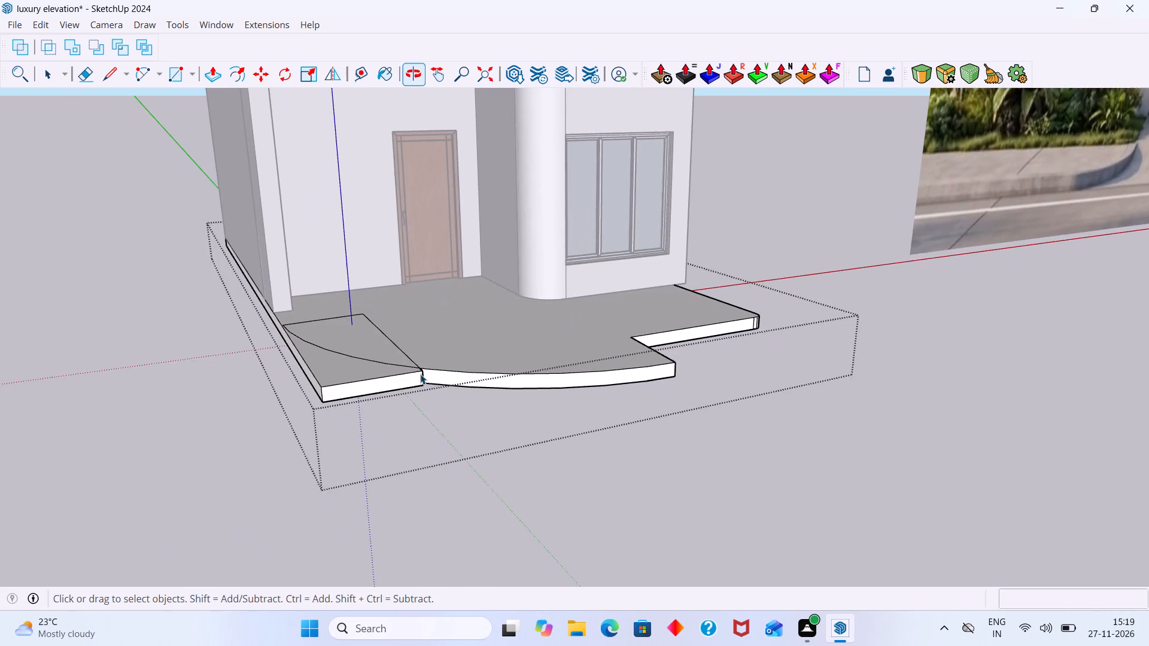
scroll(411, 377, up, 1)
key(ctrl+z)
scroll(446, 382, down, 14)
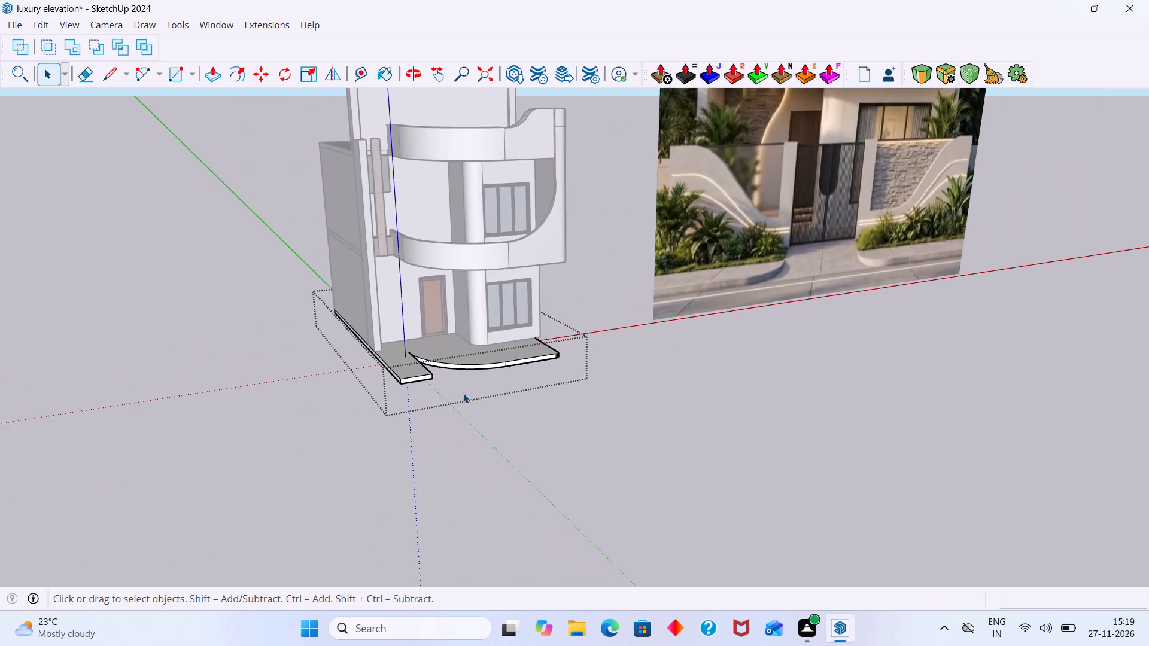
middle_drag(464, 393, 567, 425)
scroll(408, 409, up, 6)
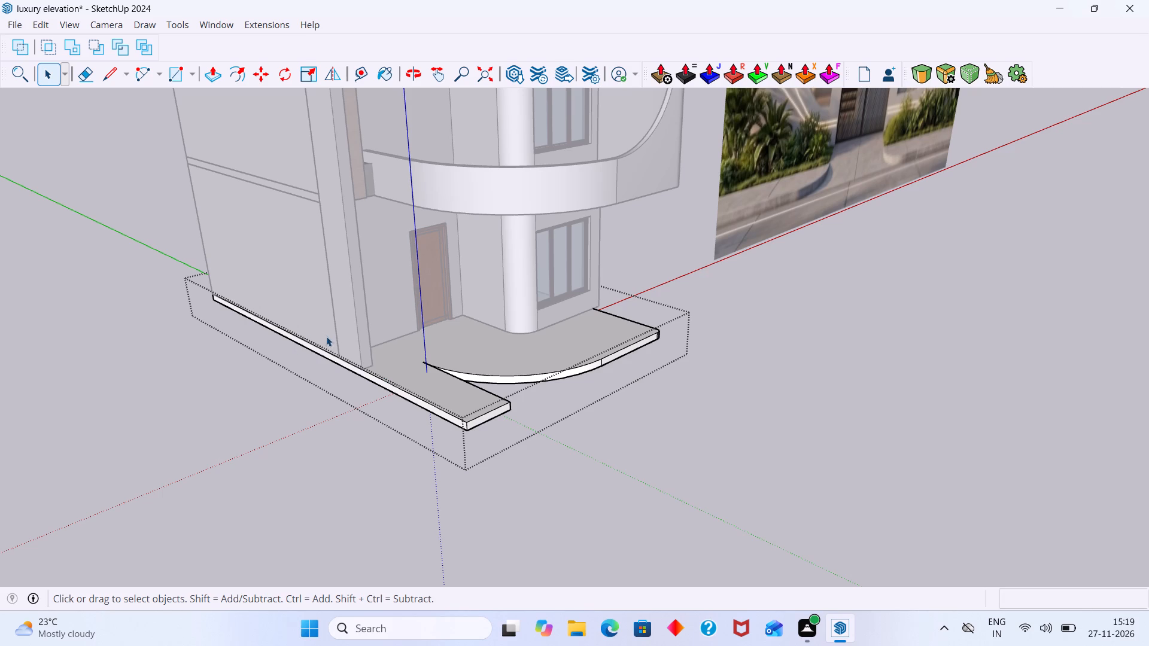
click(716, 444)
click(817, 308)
Thicken the slab's curved front face with Round Push Pull out to the extended strip's inner front corner and close the group.
scroll(750, 318, down, 7)
scroll(700, 348, up, 2)
middle_drag(698, 349, 663, 349)
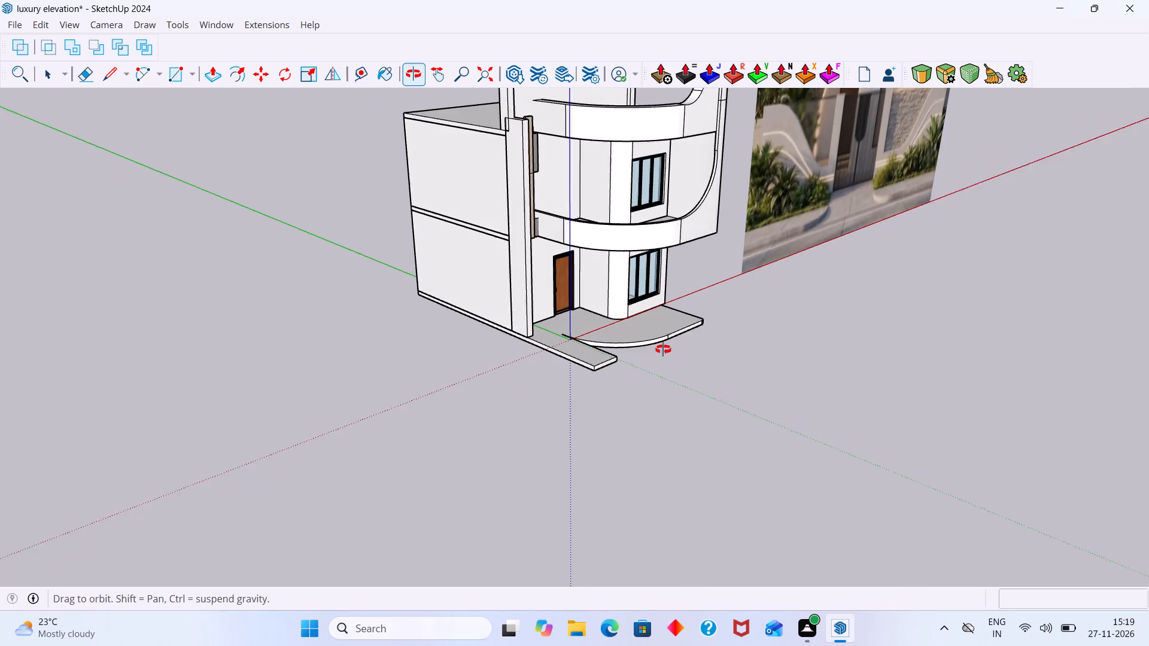
middle_drag(663, 349, 543, 335)
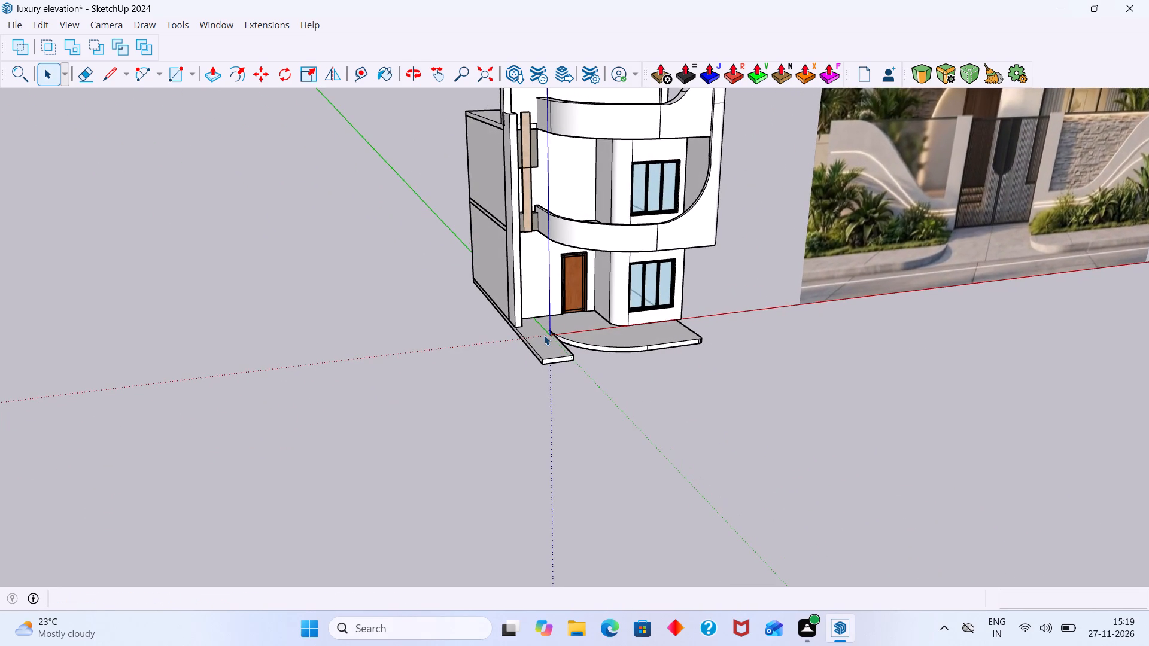
scroll(577, 355, up, 5)
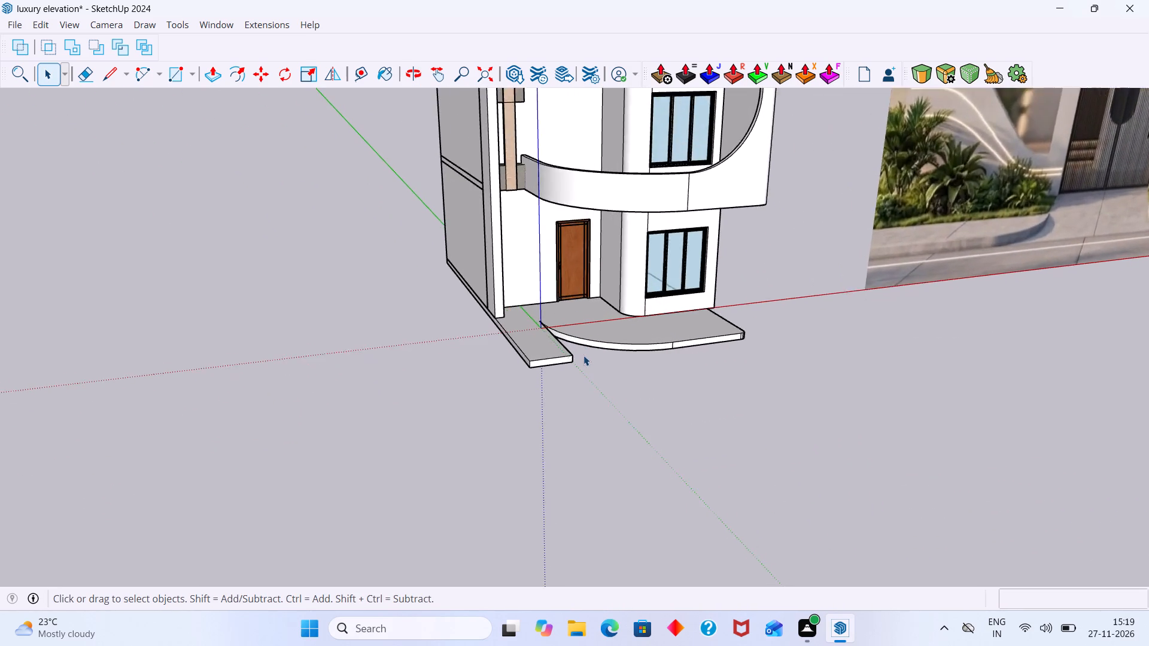
scroll(583, 355, up, 6)
middle_drag(548, 340, 464, 355)
scroll(504, 323, up, 13)
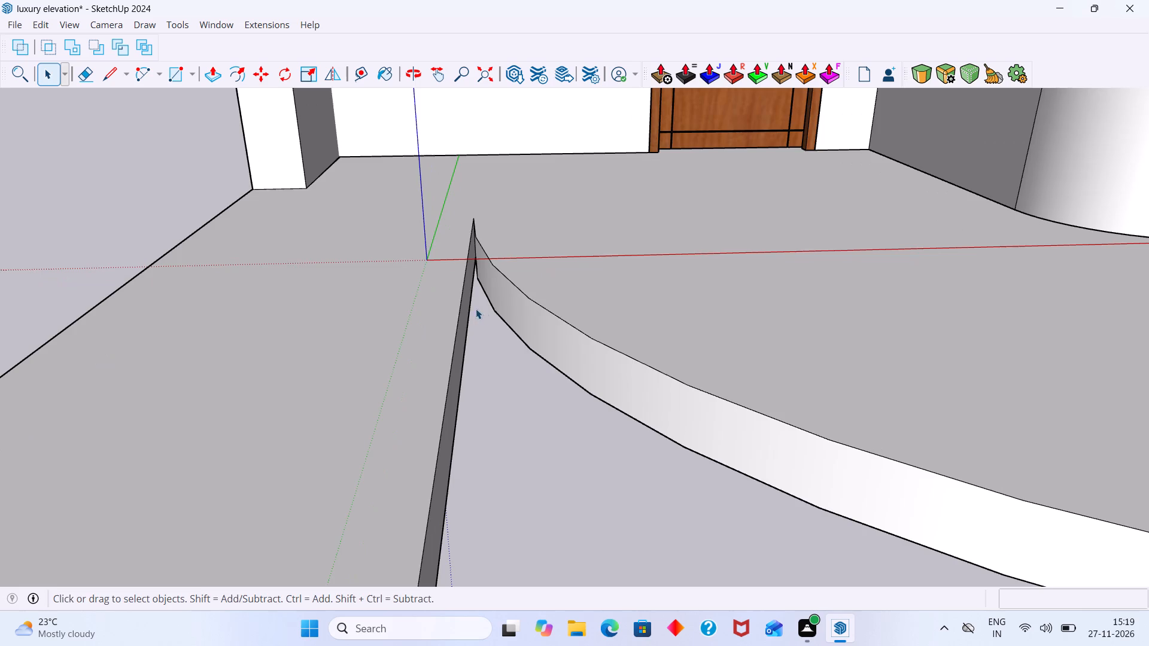
middle_drag(470, 312, 506, 282)
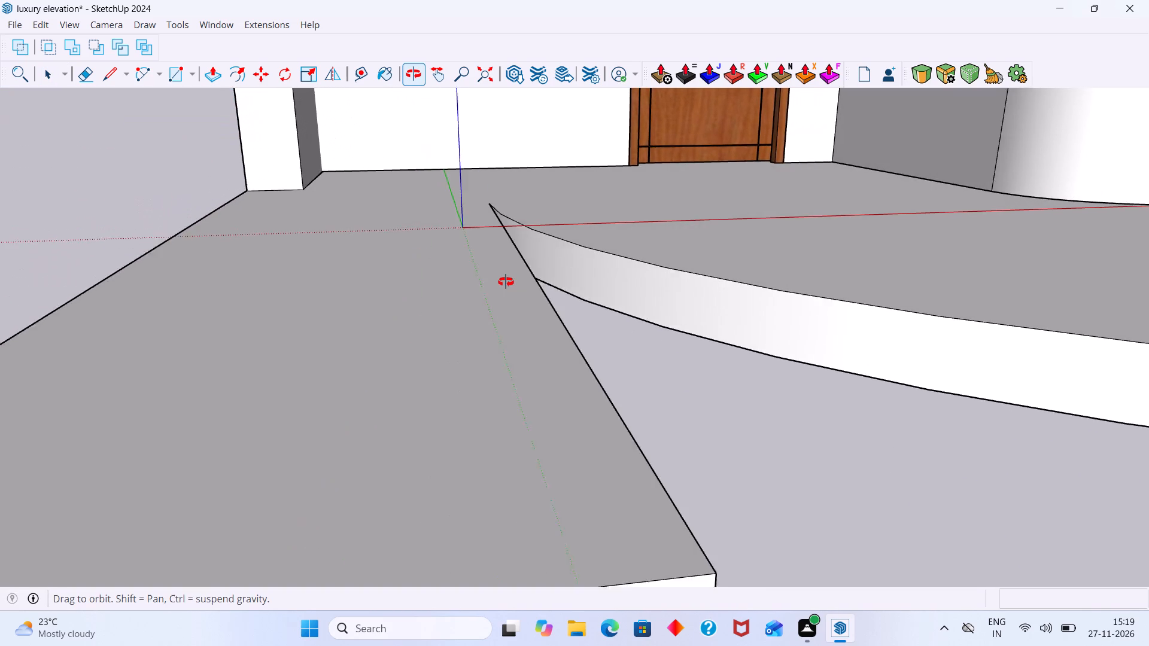
middle_drag(506, 282, 532, 282)
click(691, 283)
double_click(700, 295)
triple_click(704, 294)
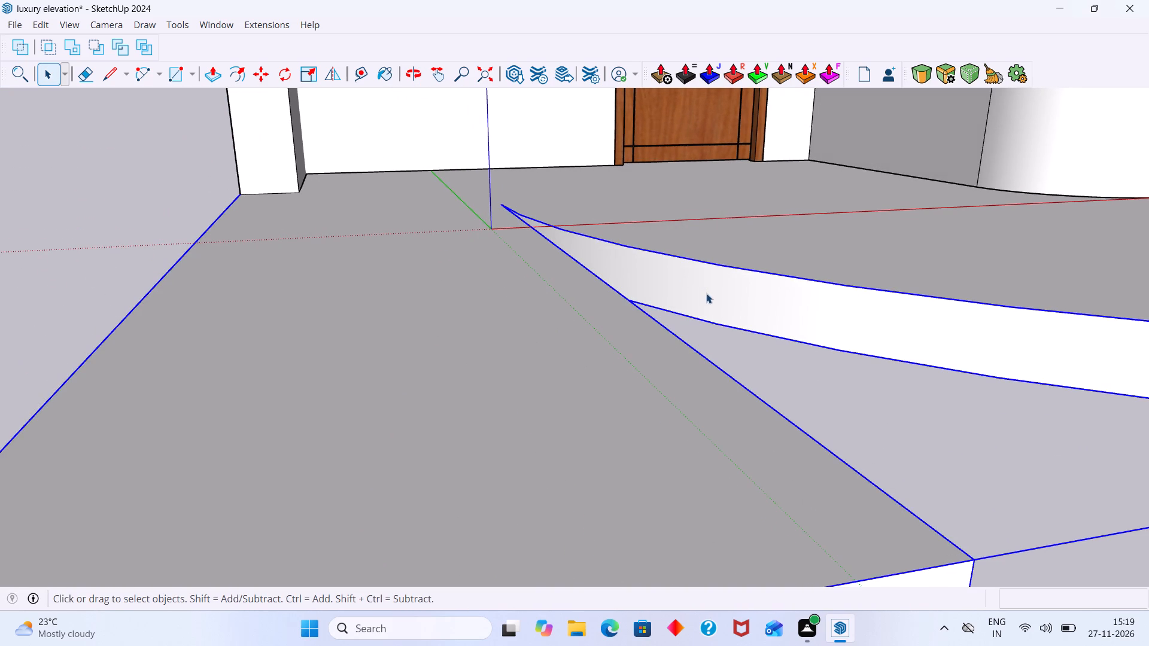
click(727, 297)
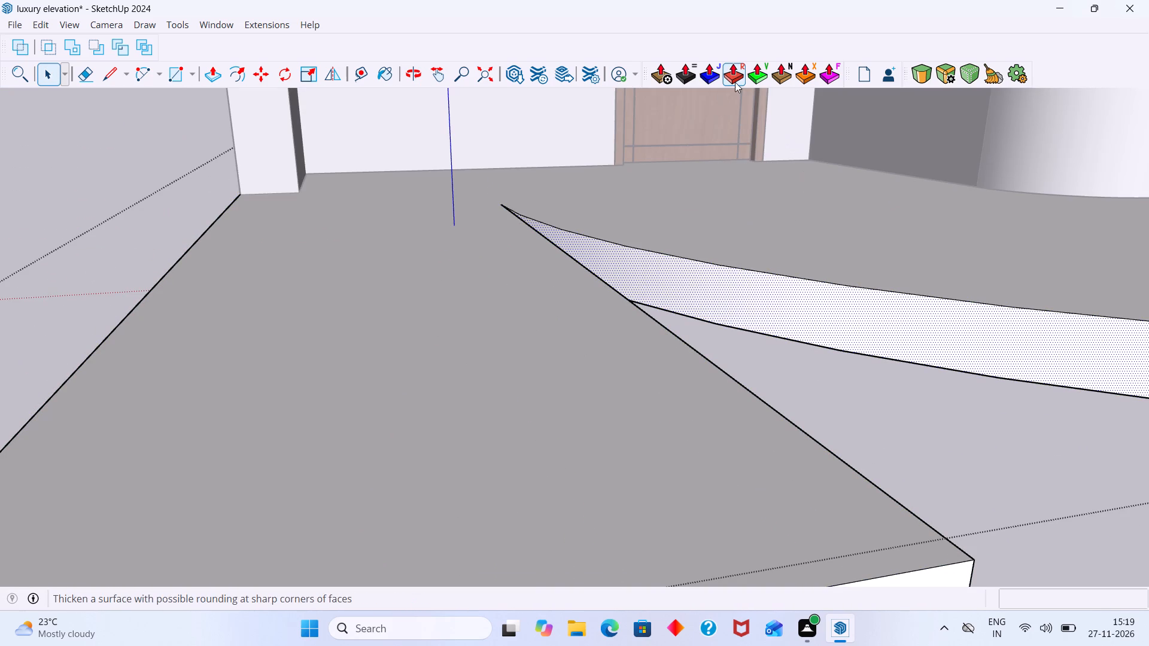
click(735, 82)
click(907, 307)
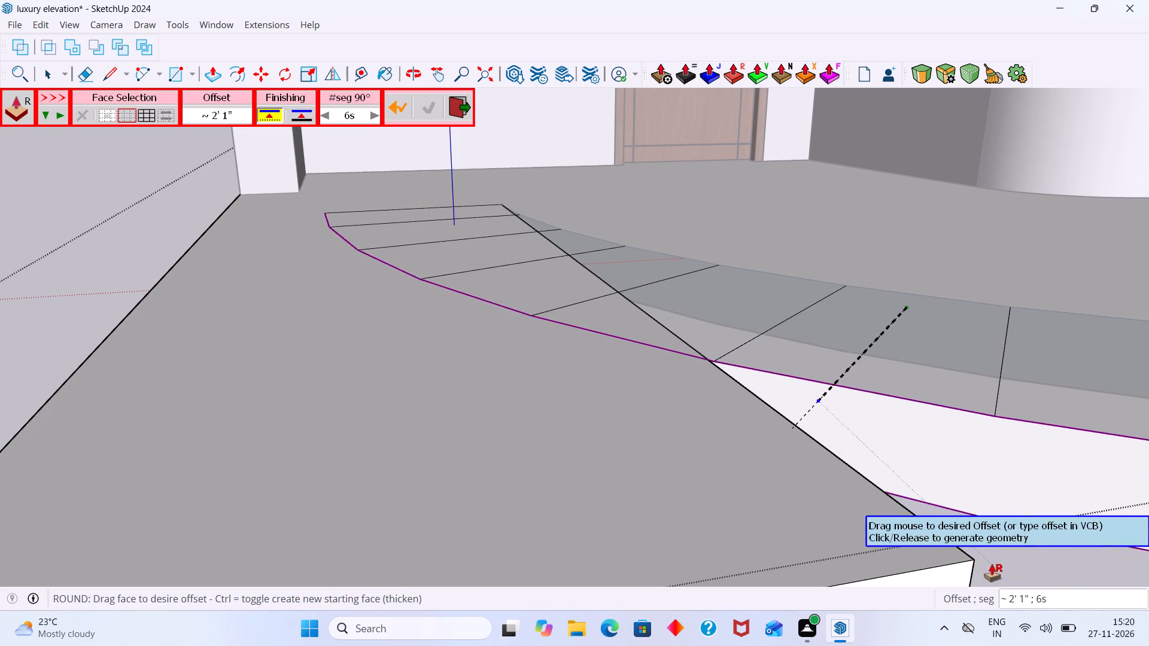
click(970, 556)
scroll(979, 446, down, 20)
scroll(979, 446, down, 15)
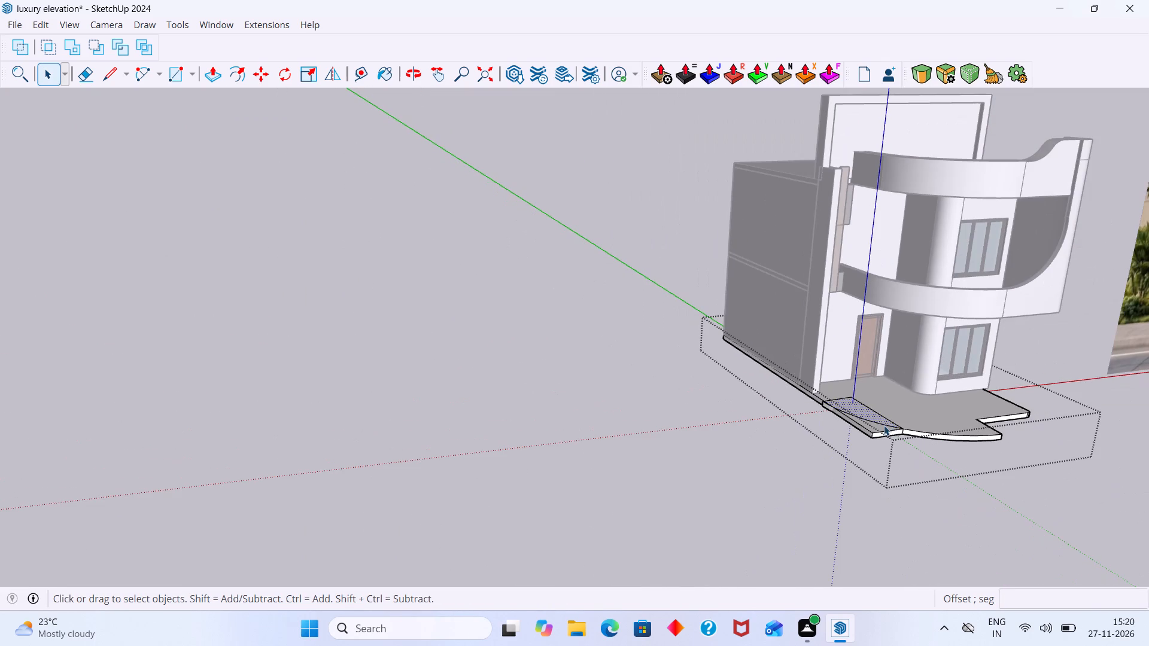
shift+middle_drag(861, 429, 735, 434)
click(953, 523)
Erase the curved line and the diagonal seam edge crossing the slab's top face in front of the door.
scroll(866, 437, up, 5)
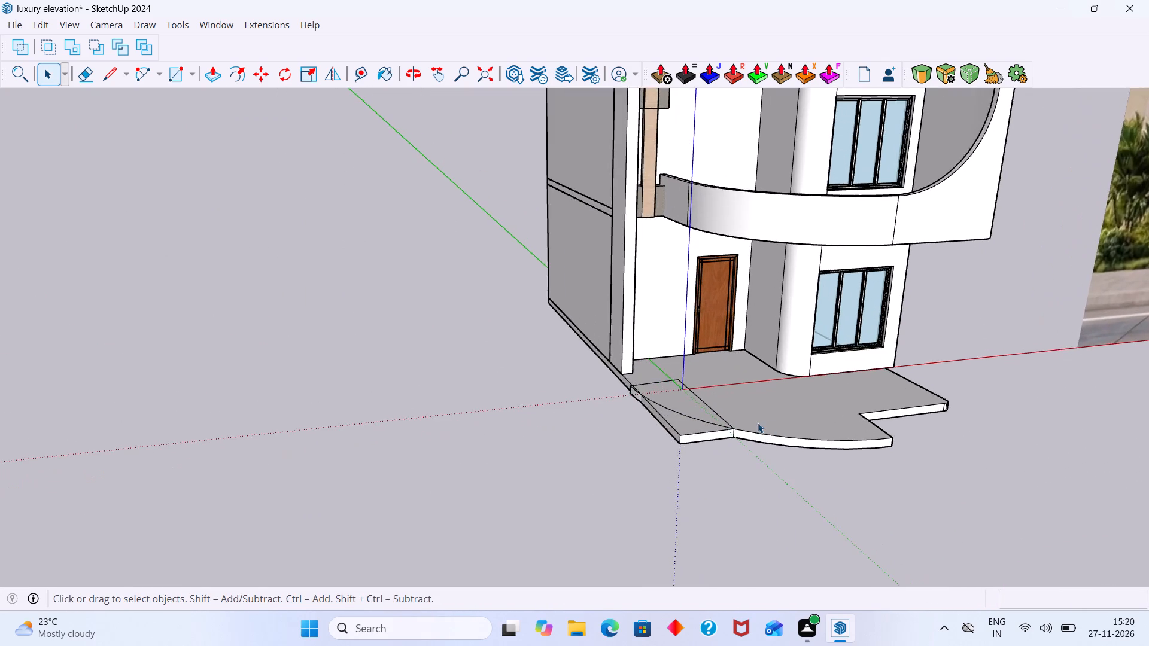
scroll(758, 423, up, 1)
middle_drag(758, 423, 714, 456)
scroll(682, 441, up, 14)
double_click(653, 438)
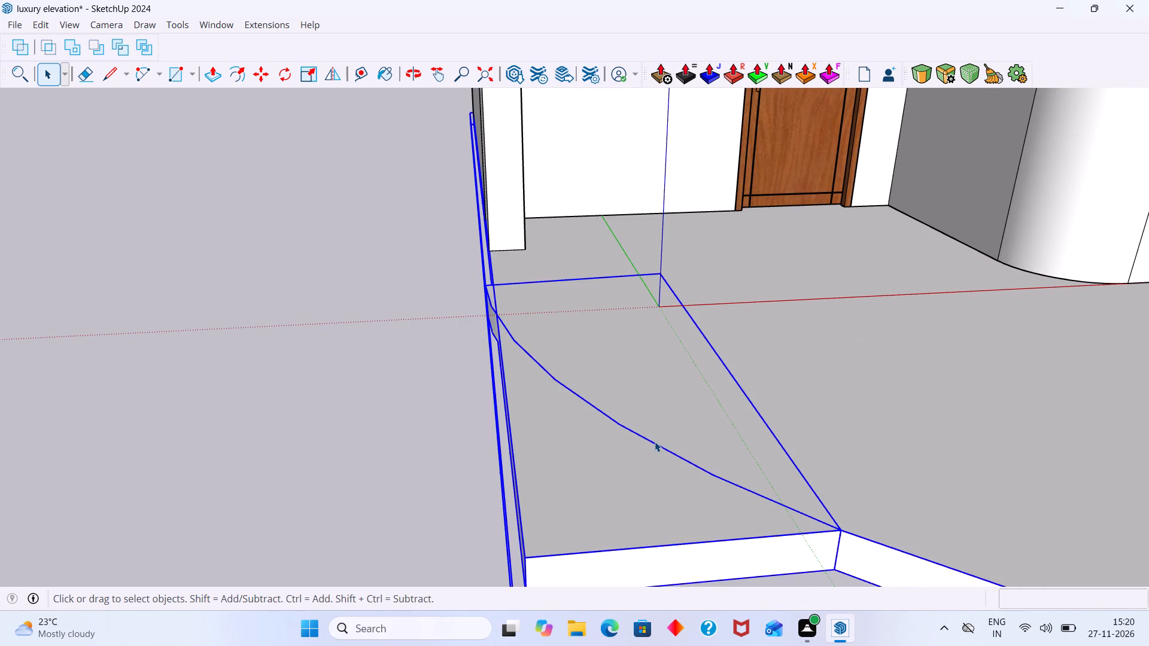
double_click(655, 443)
click(676, 444)
click(674, 454)
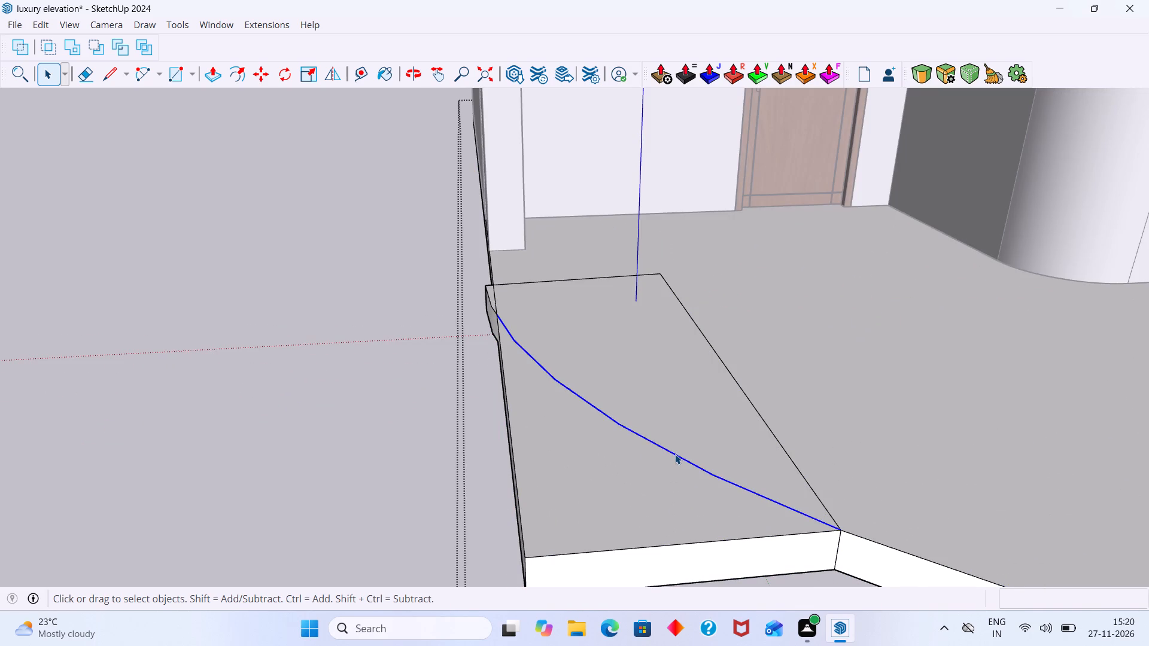
key(e)
drag(697, 425, 679, 479)
drag(801, 411, 761, 433)
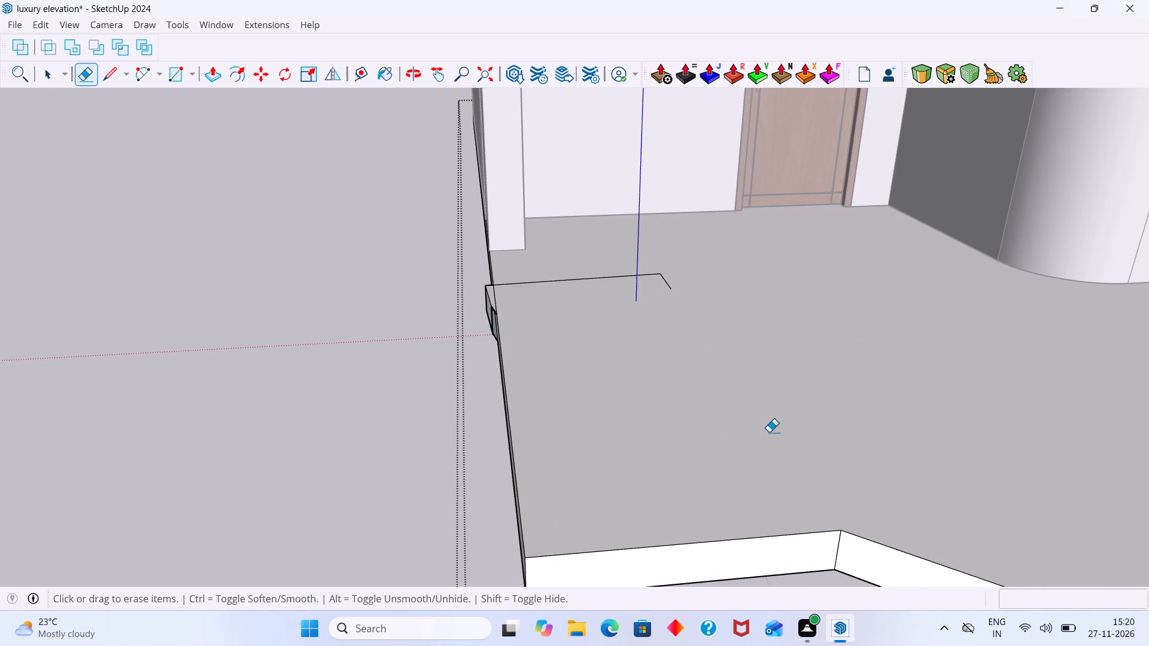
Erase the small block protruding from the slab's side edge, its bottom sliver and the leftover corner lines on the top face.
middle_drag(747, 395, 878, 355)
scroll(586, 295, up, 7)
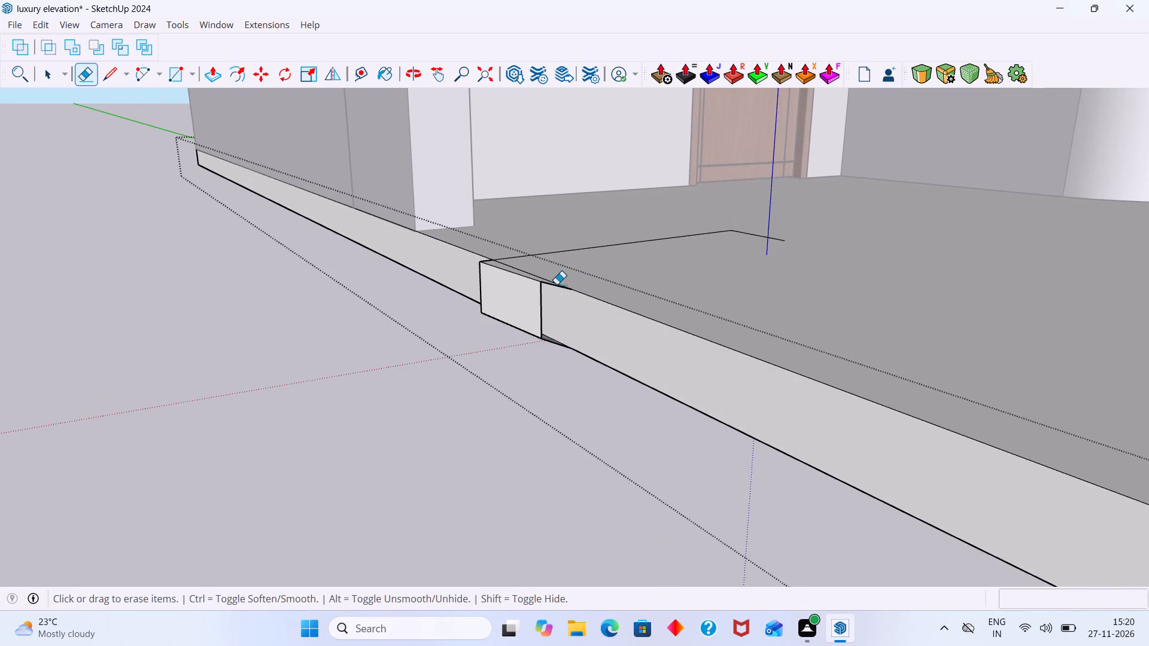
scroll(500, 284, up, 1)
middle_drag(464, 298, 530, 331)
scroll(567, 324, up, 10)
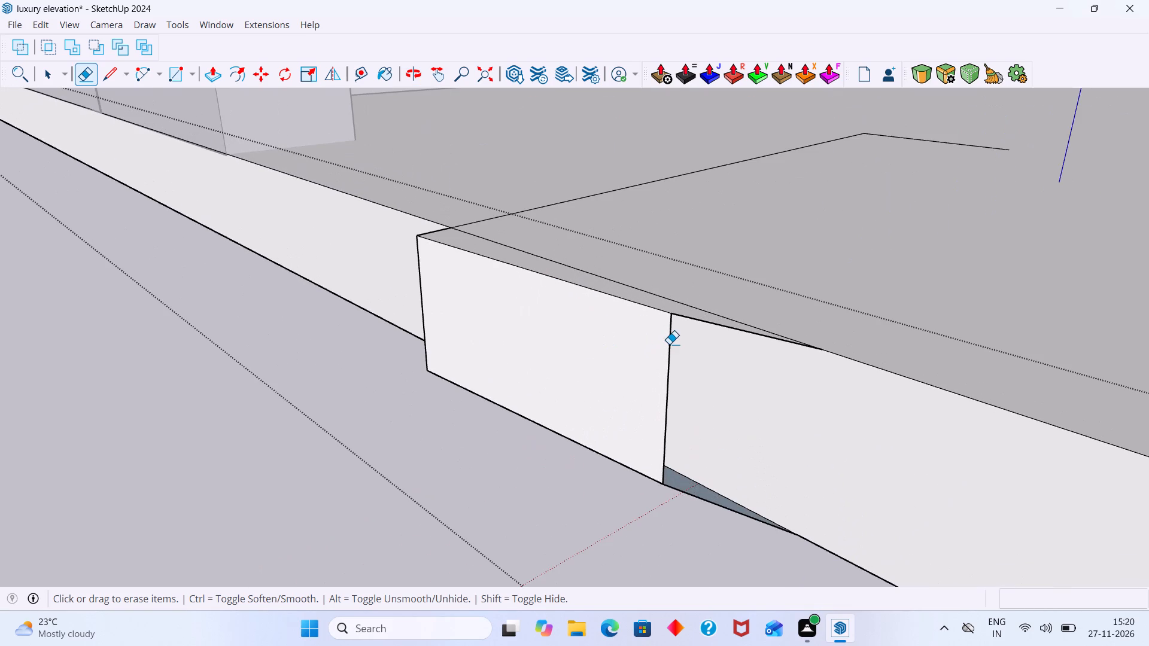
click(669, 344)
click(422, 296)
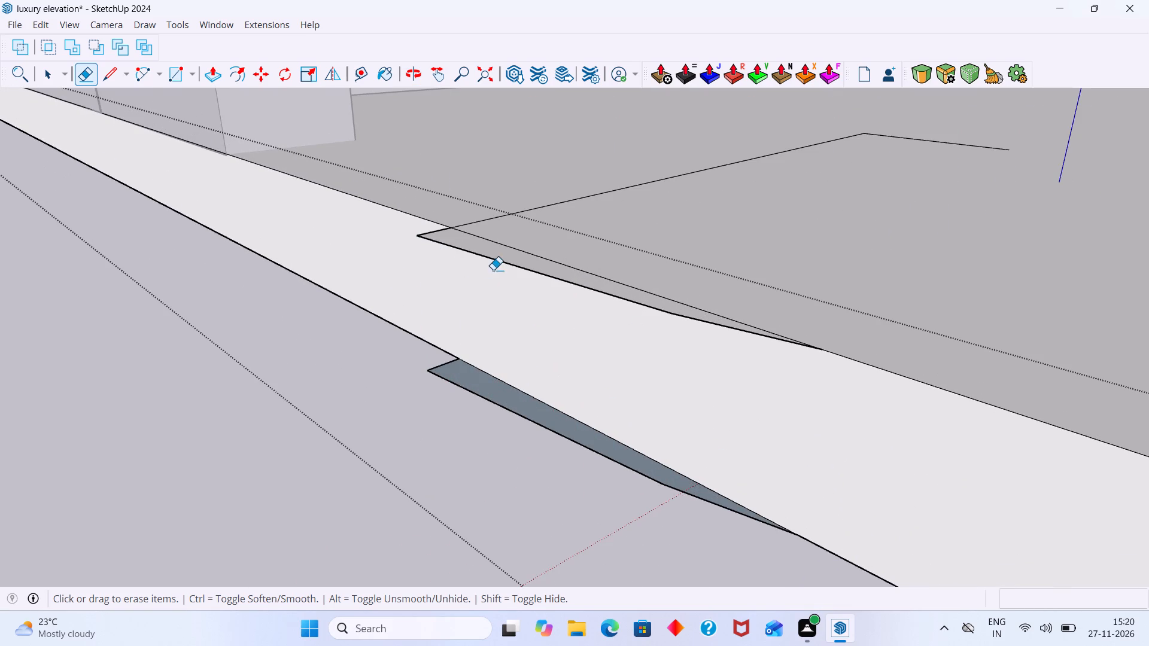
click(504, 260)
click(436, 231)
drag(566, 181, 570, 184)
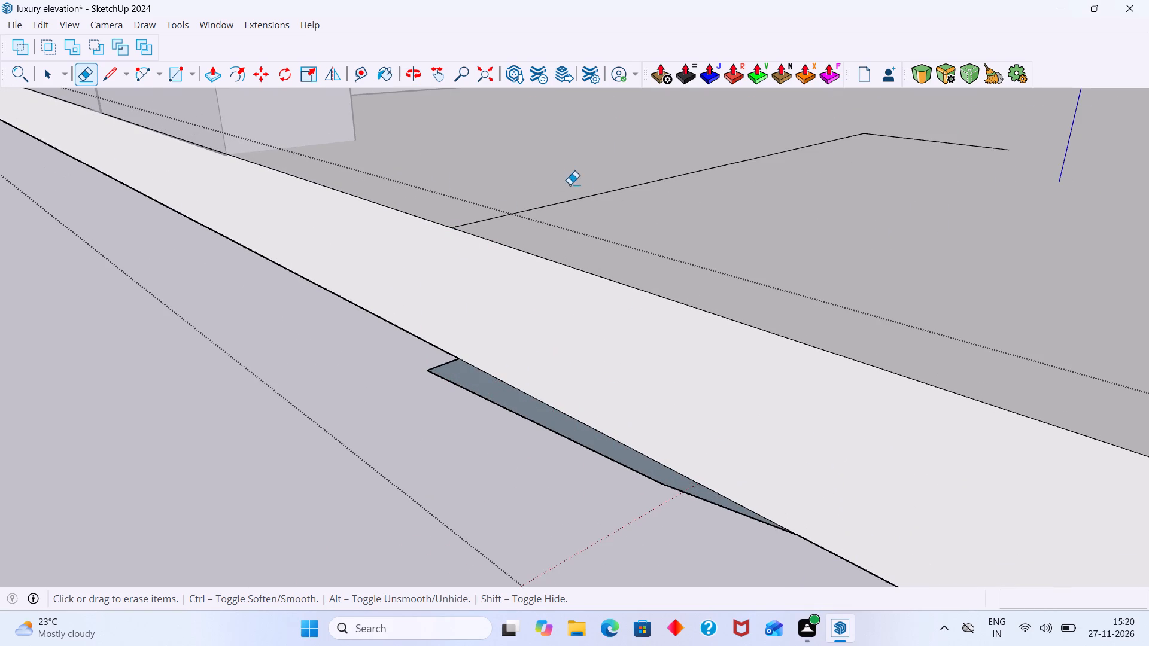
drag(570, 184, 590, 196)
drag(959, 125, 950, 151)
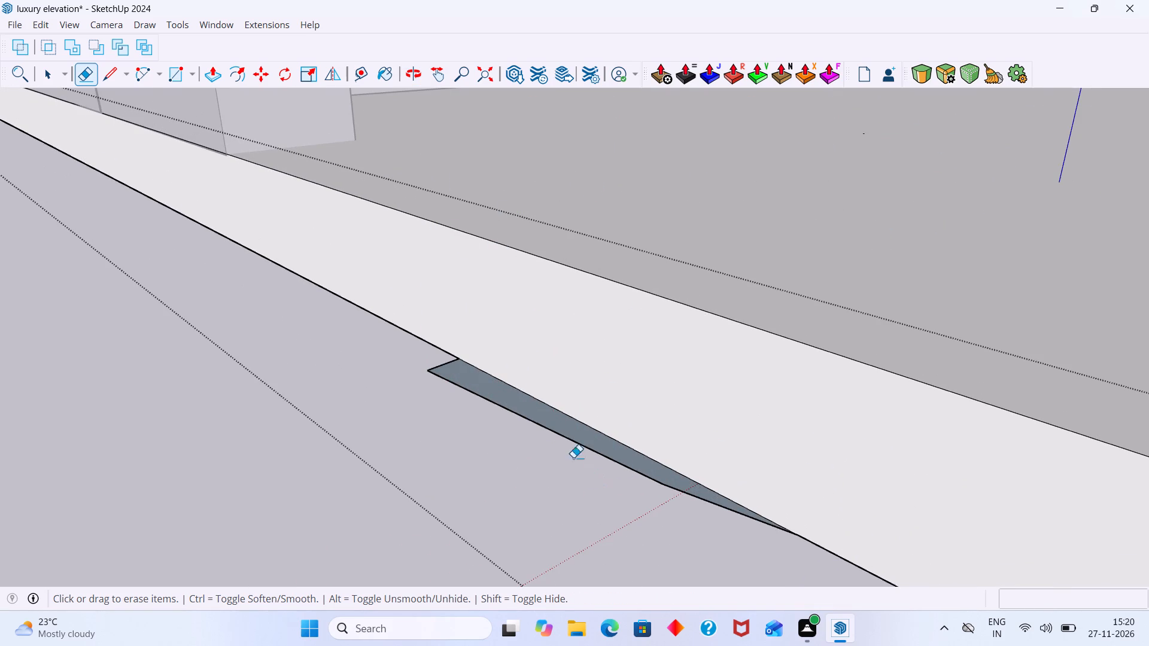
scroll(550, 437, up, 3)
click(547, 425)
click(431, 355)
scroll(428, 357, down, 2)
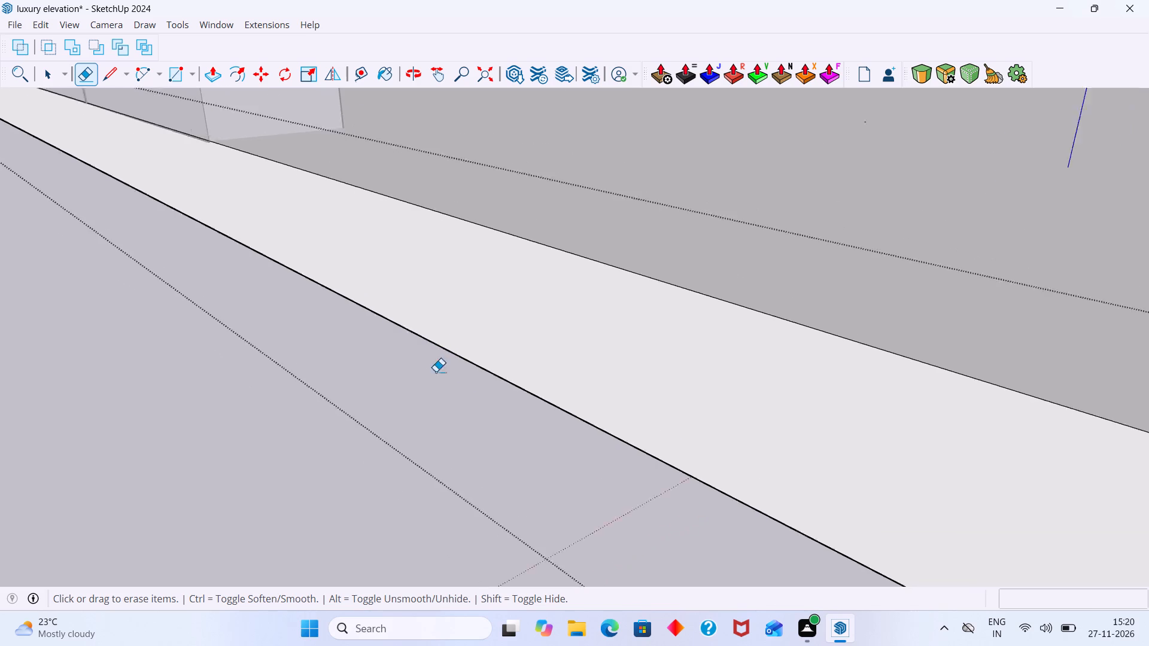
Erase the curved line and the straight leftover seam lines on the slab's underside and close the slab group.
scroll(436, 371, down, 7)
middle_drag(501, 423, 548, 166)
scroll(636, 234, down, 12)
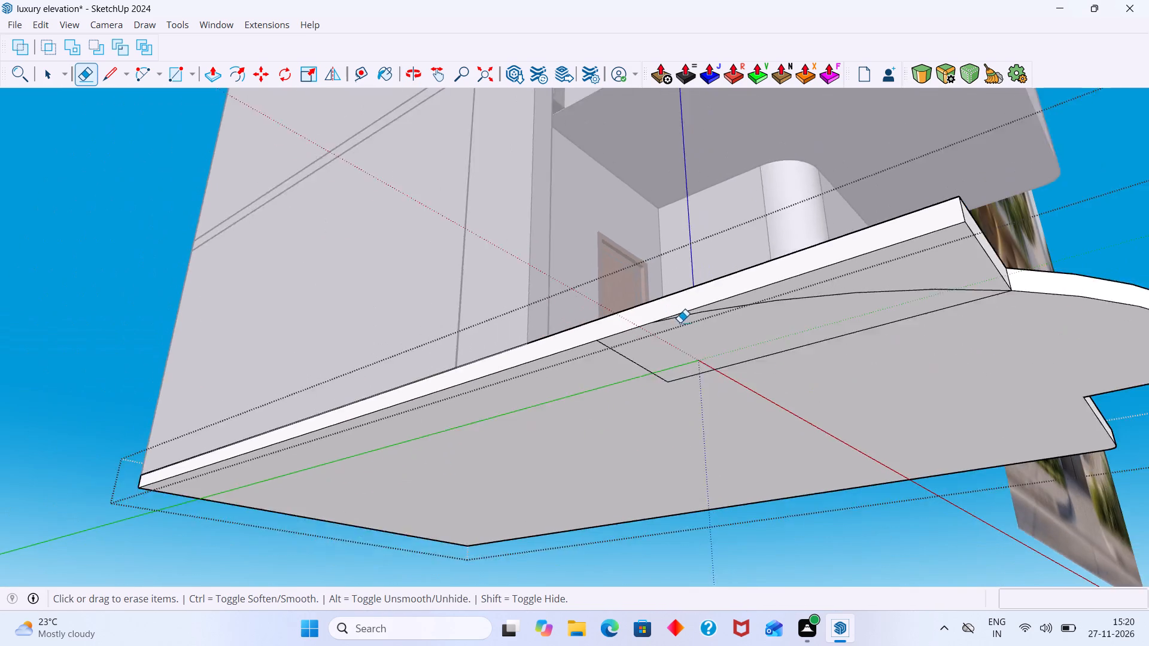
scroll(680, 322, down, 6)
scroll(935, 327, up, 12)
drag(730, 294, 704, 231)
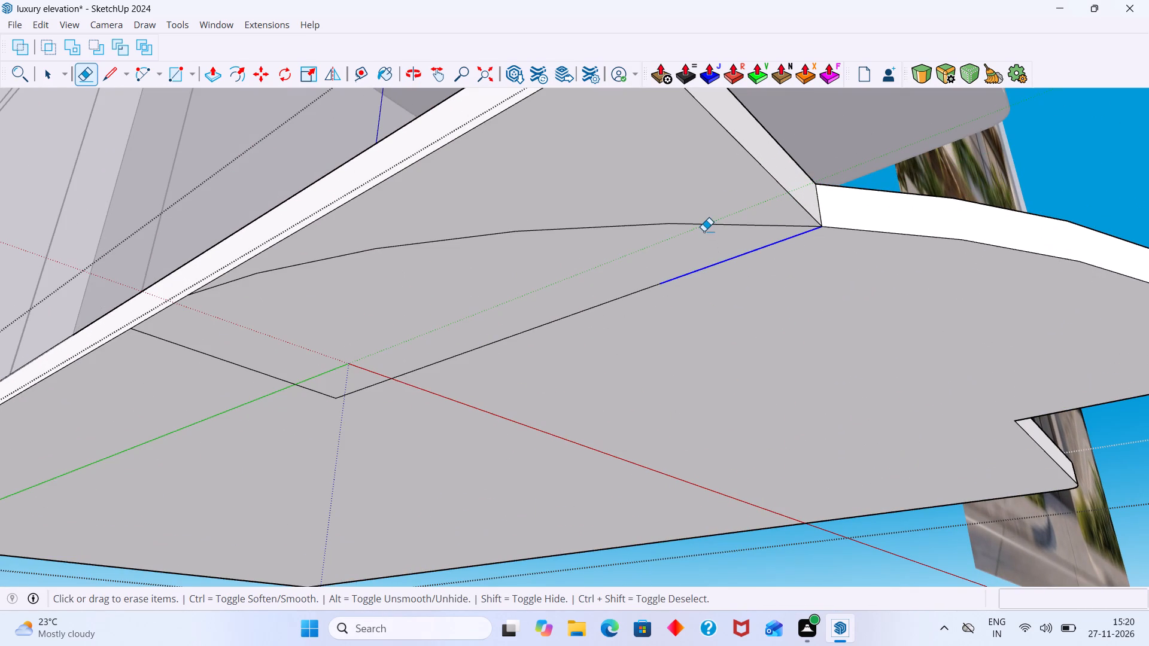
drag(704, 231, 703, 225)
drag(651, 317, 626, 287)
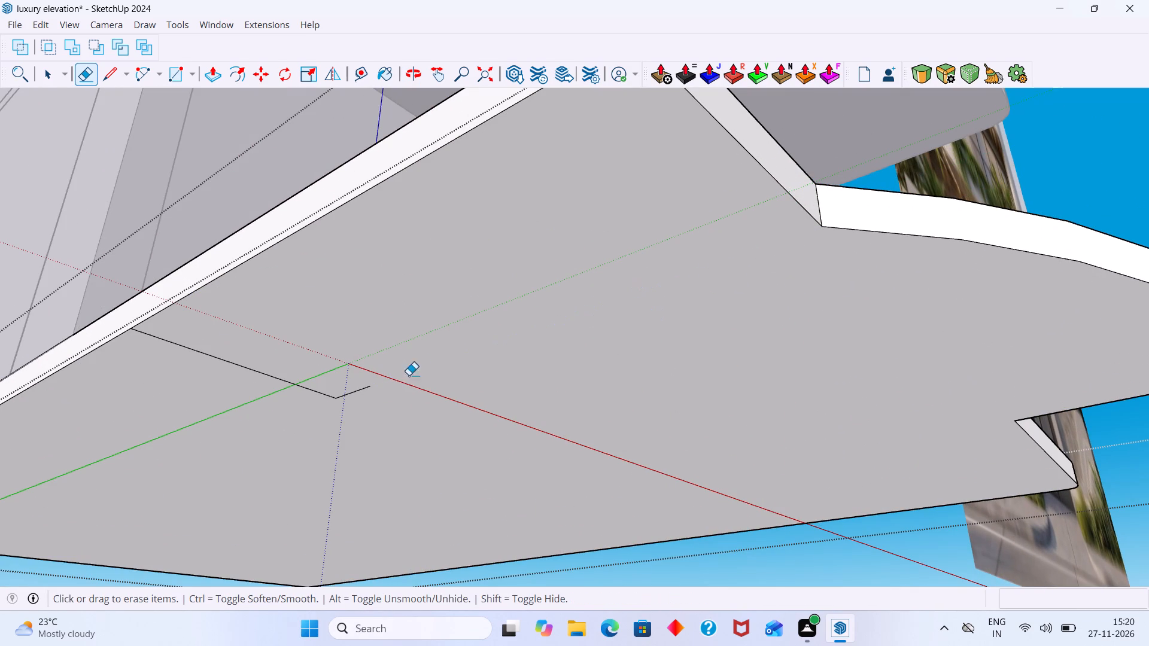
drag(349, 384, 312, 388)
scroll(381, 373, down, 14)
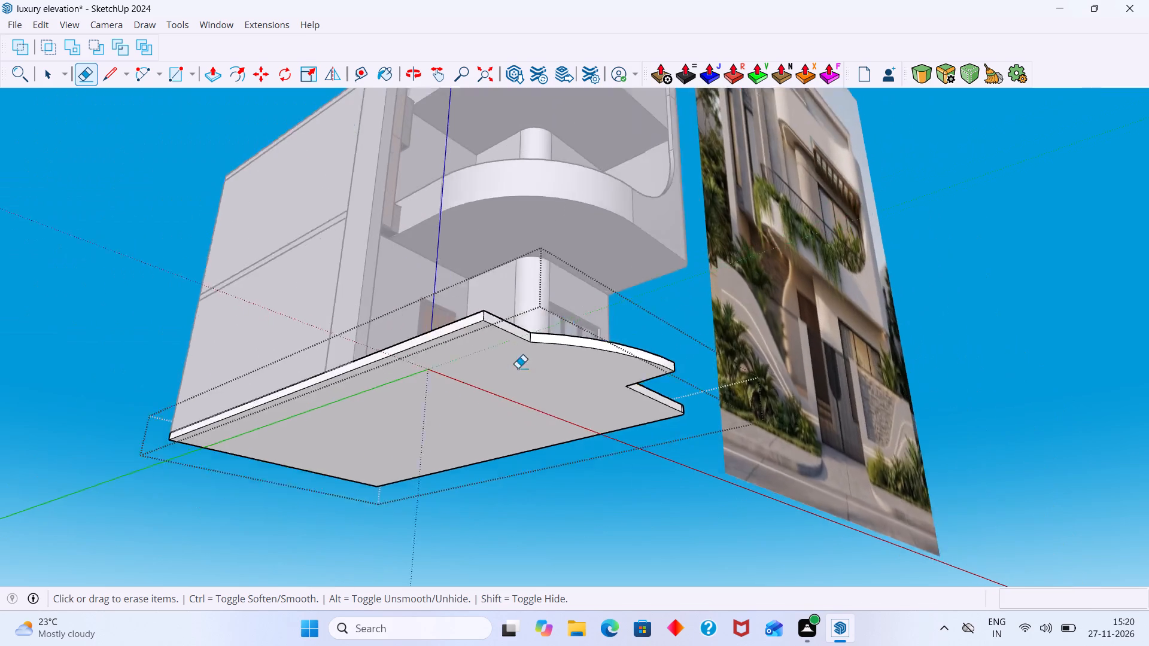
scroll(518, 368, down, 6)
middle_drag(567, 359, 519, 514)
key(space)
click(840, 462)
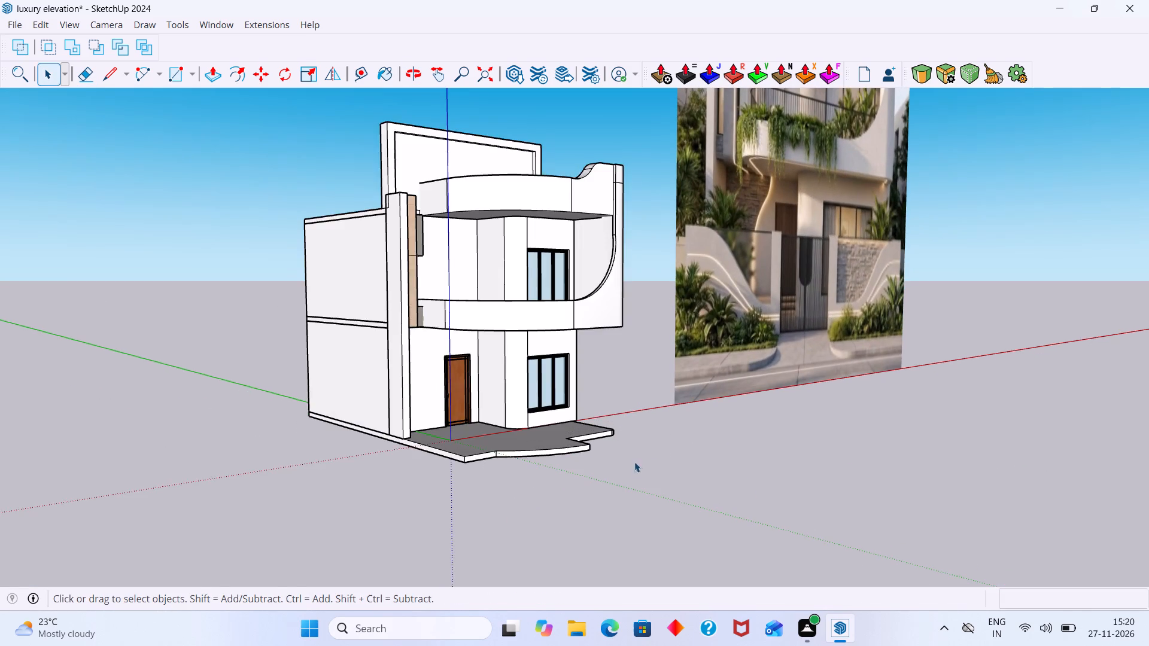
Thicken the slab's long side face on the window side 8" with Round Push Pull to the house wall corner, and close the group.
middle_drag(623, 462, 434, 539)
scroll(500, 475, up, 5)
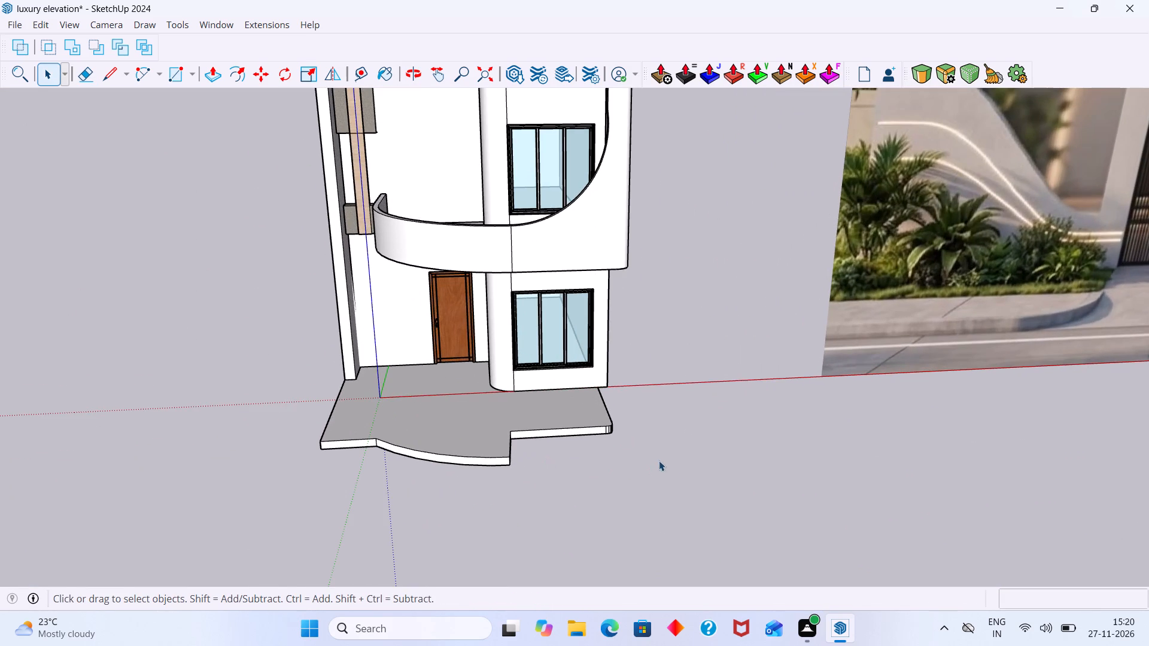
scroll(636, 451, up, 16)
middle_drag(606, 418, 390, 442)
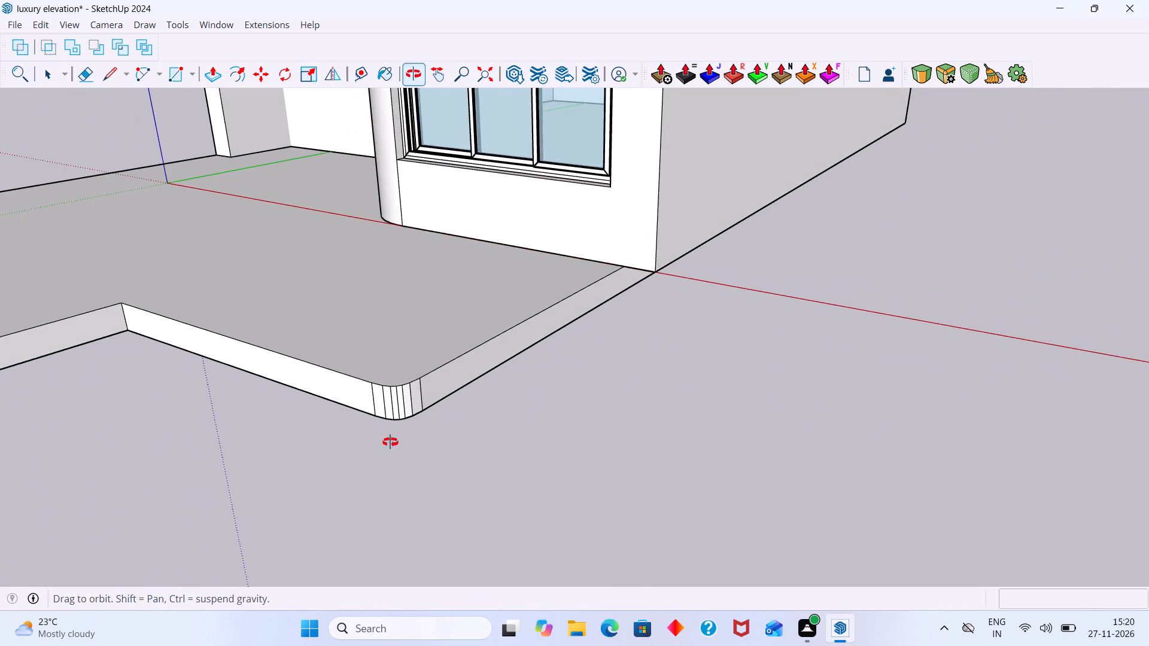
middle_drag(390, 442, 386, 442)
scroll(461, 388, down, 3)
middle_drag(554, 328, 609, 304)
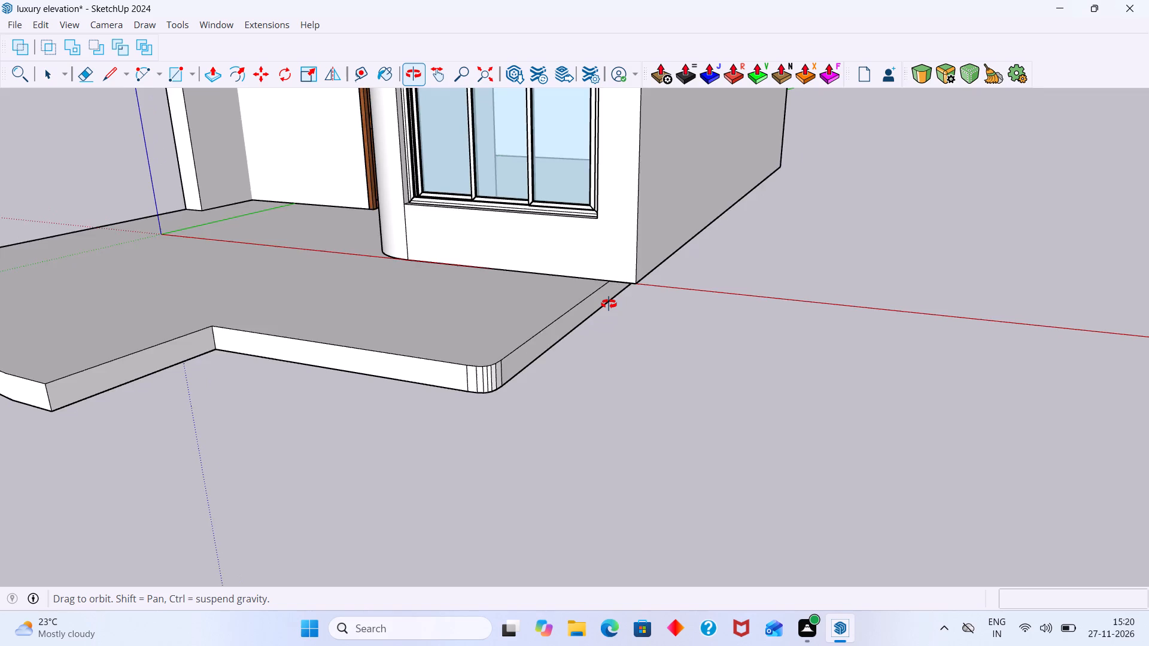
middle_drag(609, 304, 576, 250)
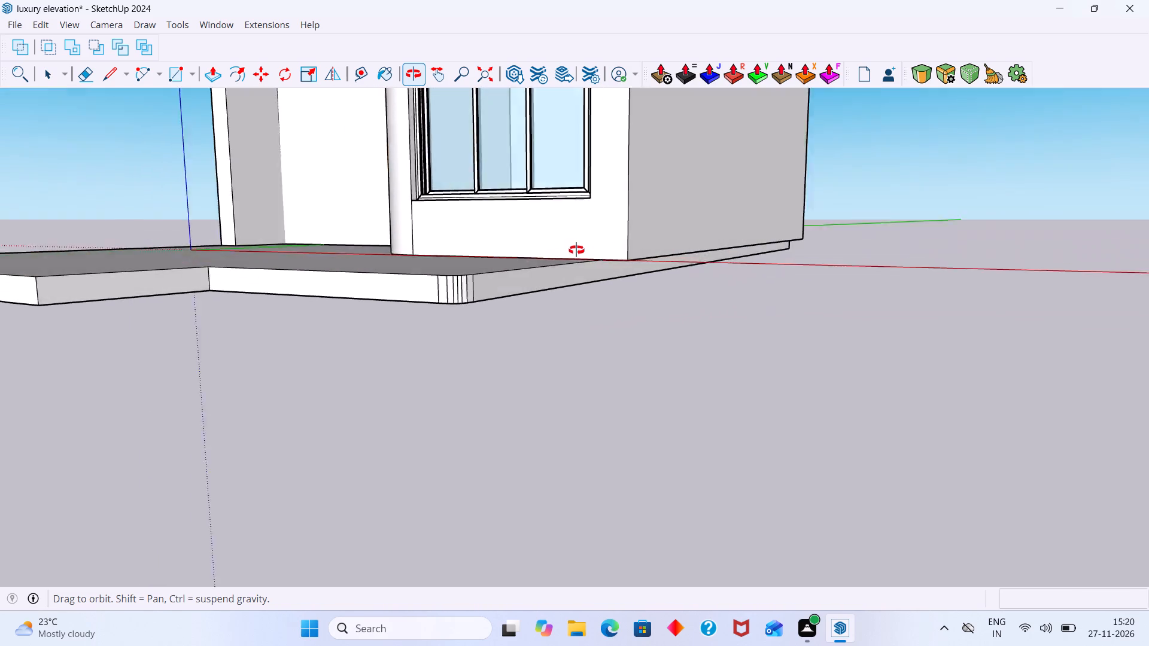
middle_drag(576, 250, 554, 260)
scroll(643, 272, up, 3)
middle_drag(611, 278, 682, 172)
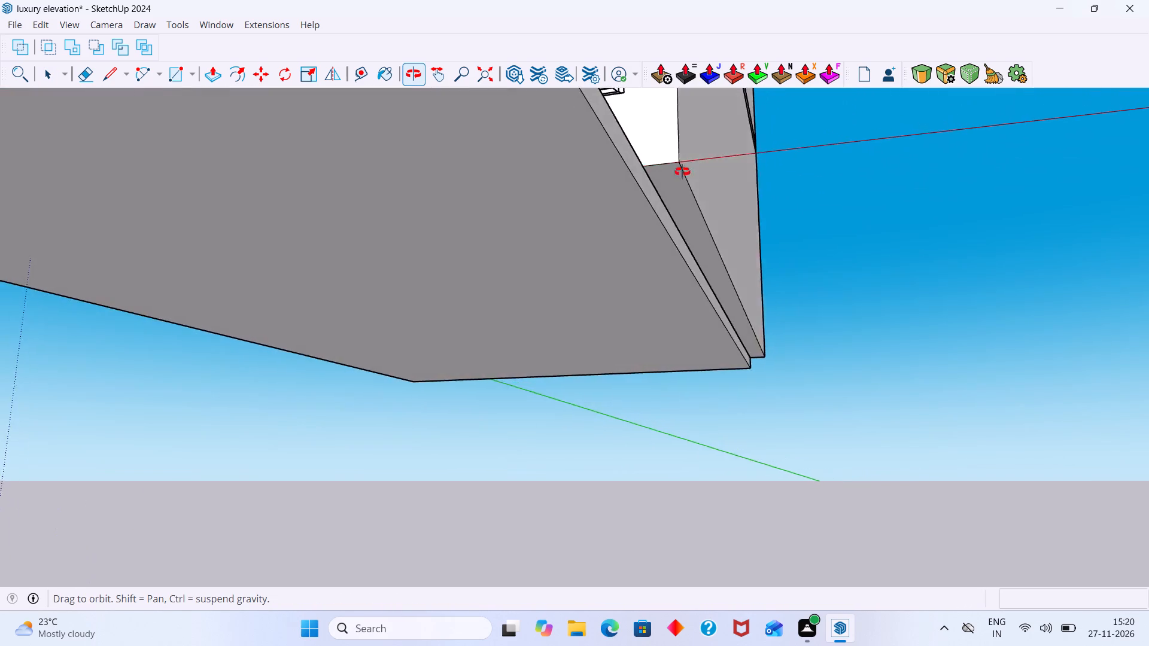
middle_drag(682, 172, 570, 264)
scroll(540, 270, up, 5)
click(529, 254)
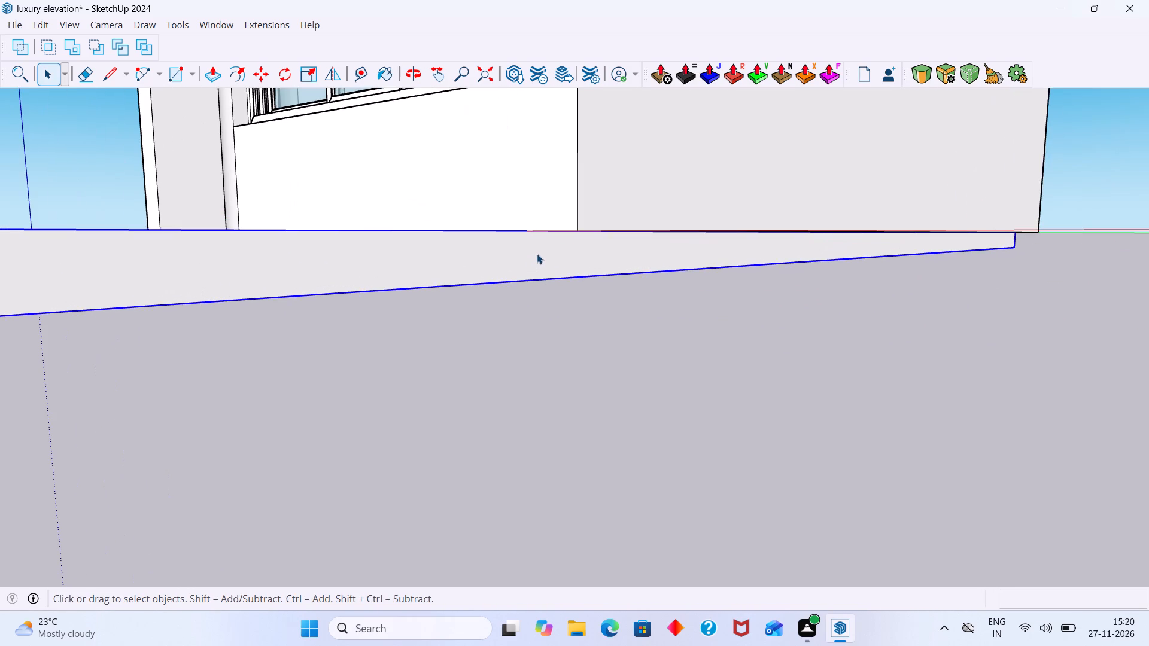
double_click(539, 254)
double_click(545, 254)
double_click(548, 257)
click(549, 262)
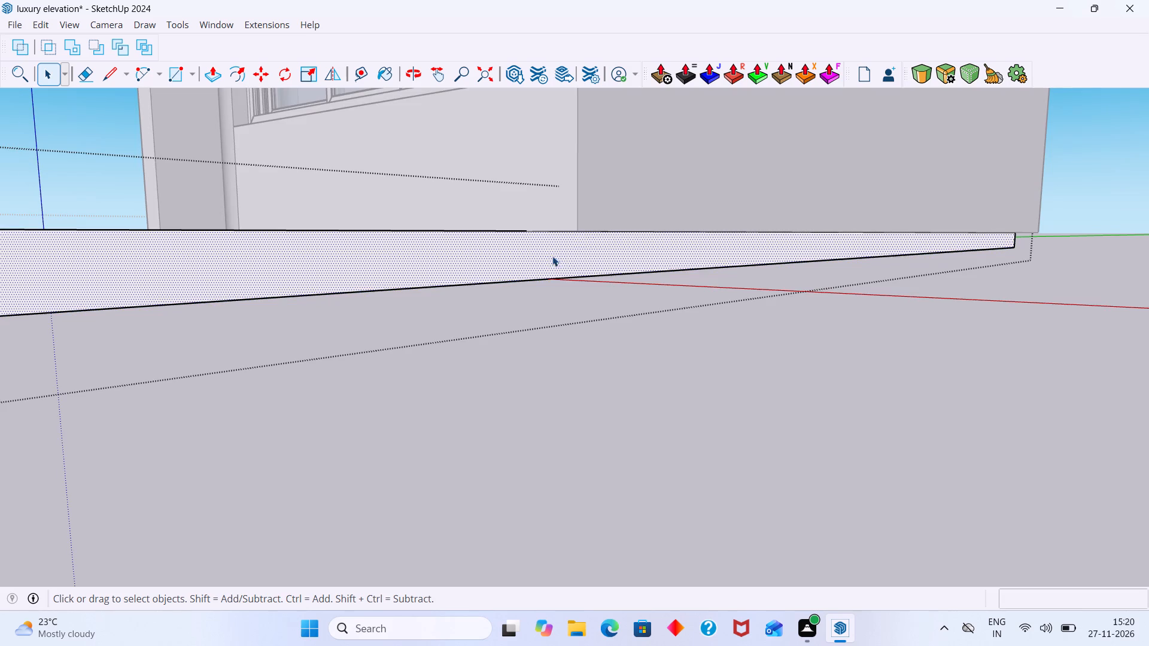
click(737, 69)
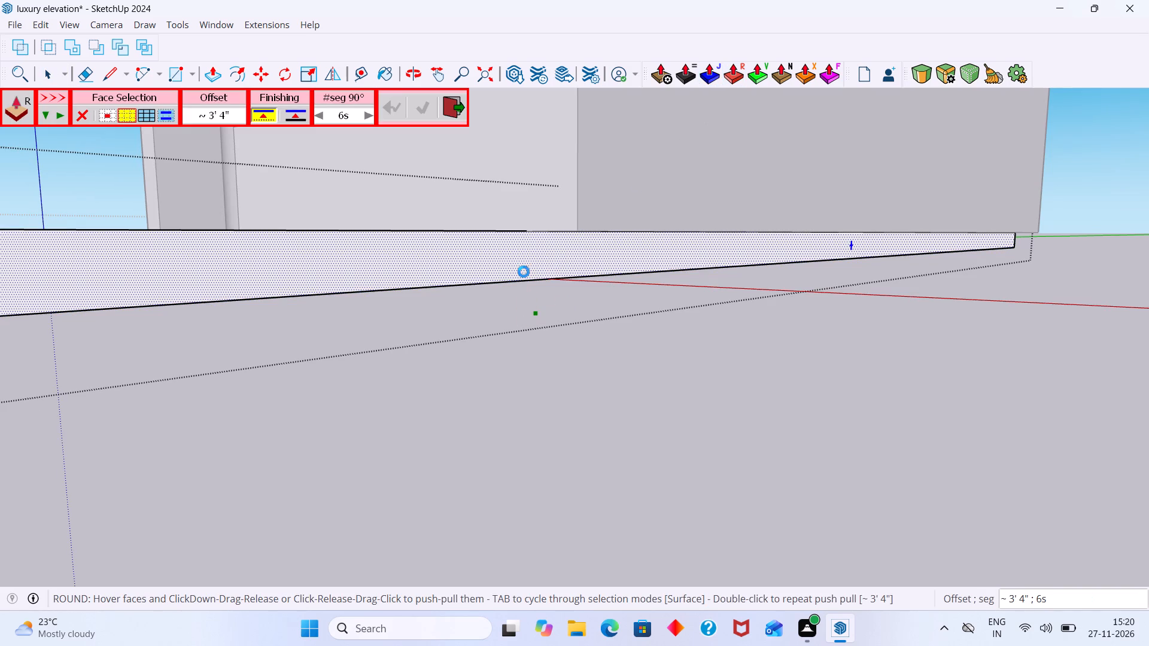
click(523, 270)
middle_drag(536, 272, 517, 444)
middle_drag(517, 444, 530, 438)
scroll(569, 359, up, 1)
scroll(569, 357, down, 7)
middle_drag(588, 322, 574, 356)
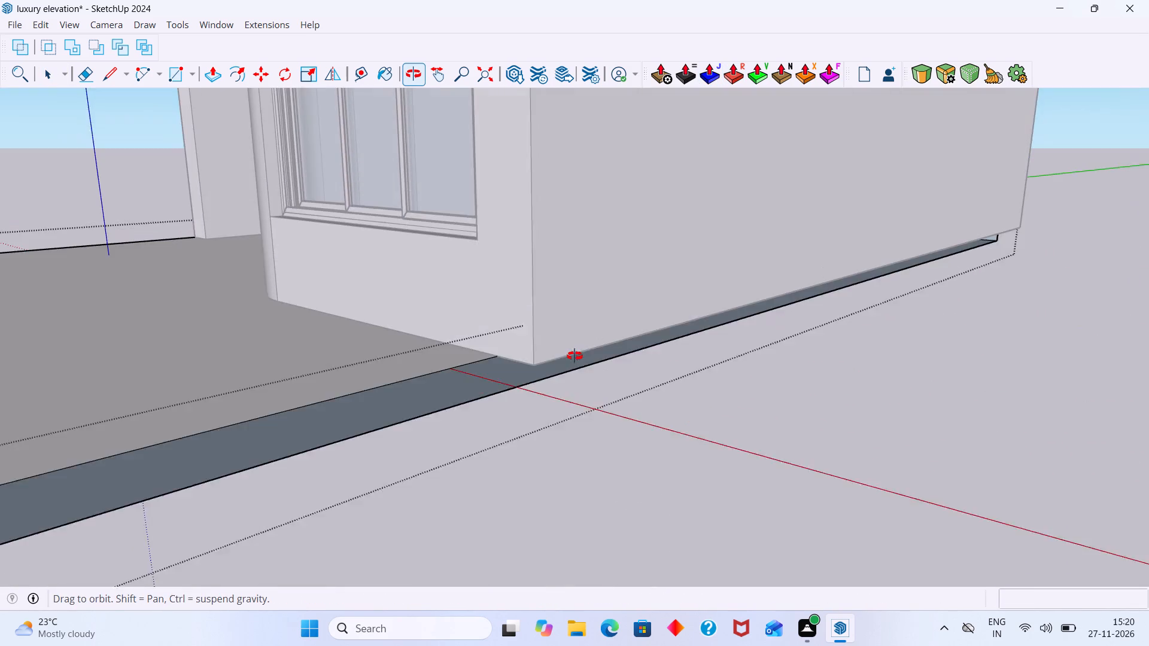
middle_drag(574, 356, 572, 364)
click(523, 393)
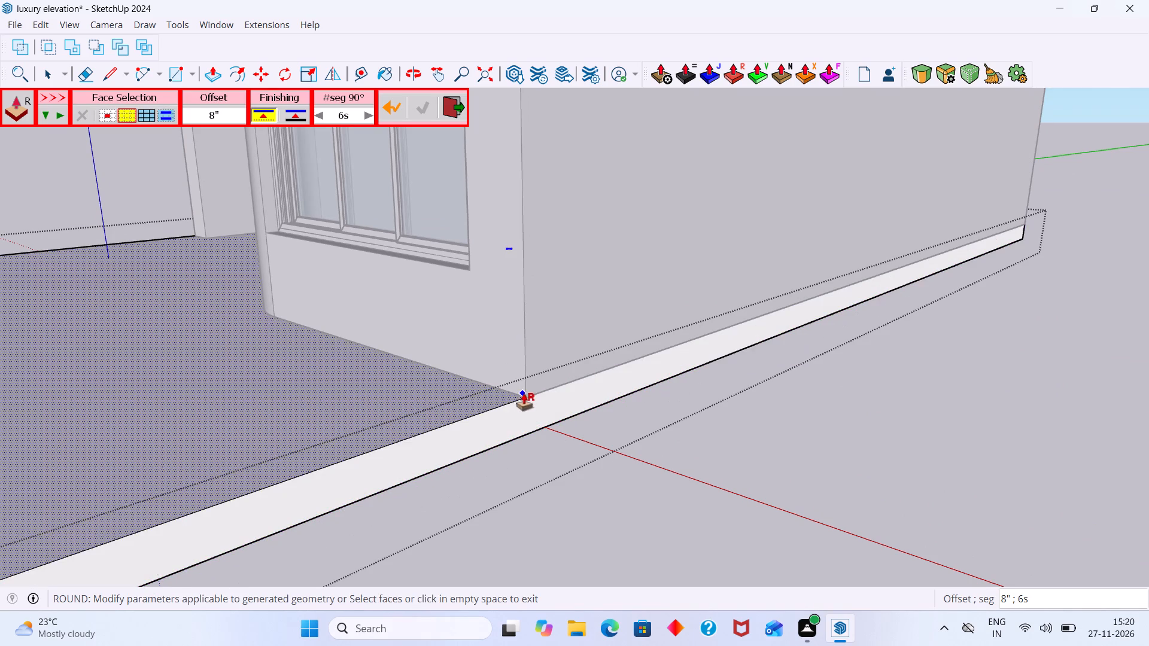
key(space)
click(917, 407)
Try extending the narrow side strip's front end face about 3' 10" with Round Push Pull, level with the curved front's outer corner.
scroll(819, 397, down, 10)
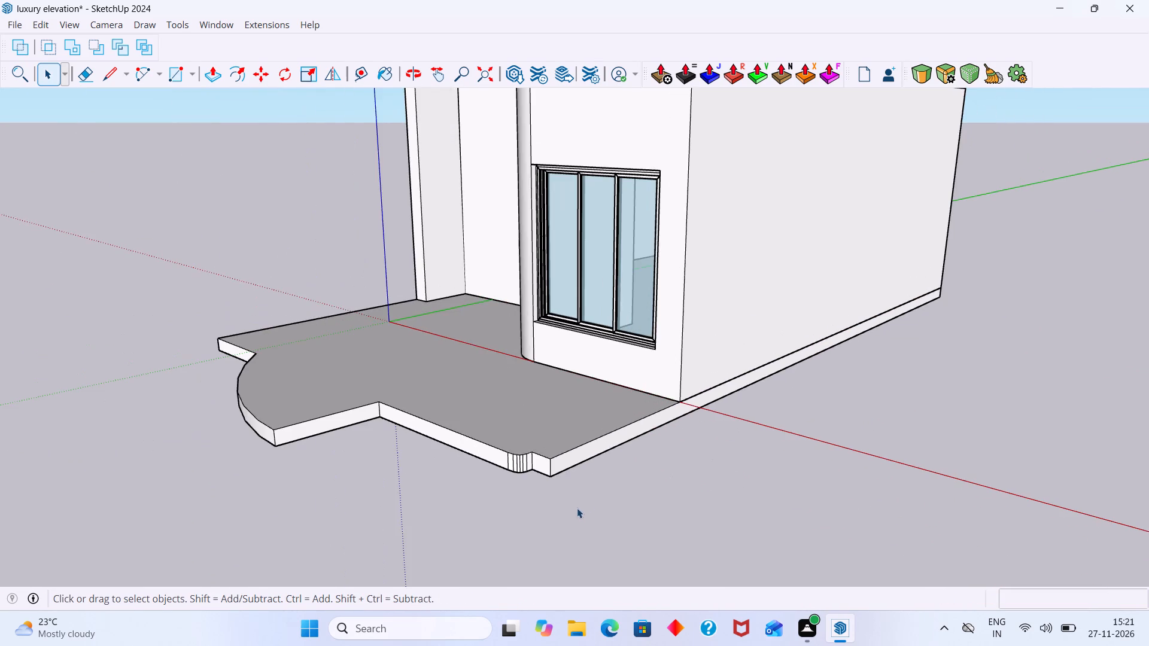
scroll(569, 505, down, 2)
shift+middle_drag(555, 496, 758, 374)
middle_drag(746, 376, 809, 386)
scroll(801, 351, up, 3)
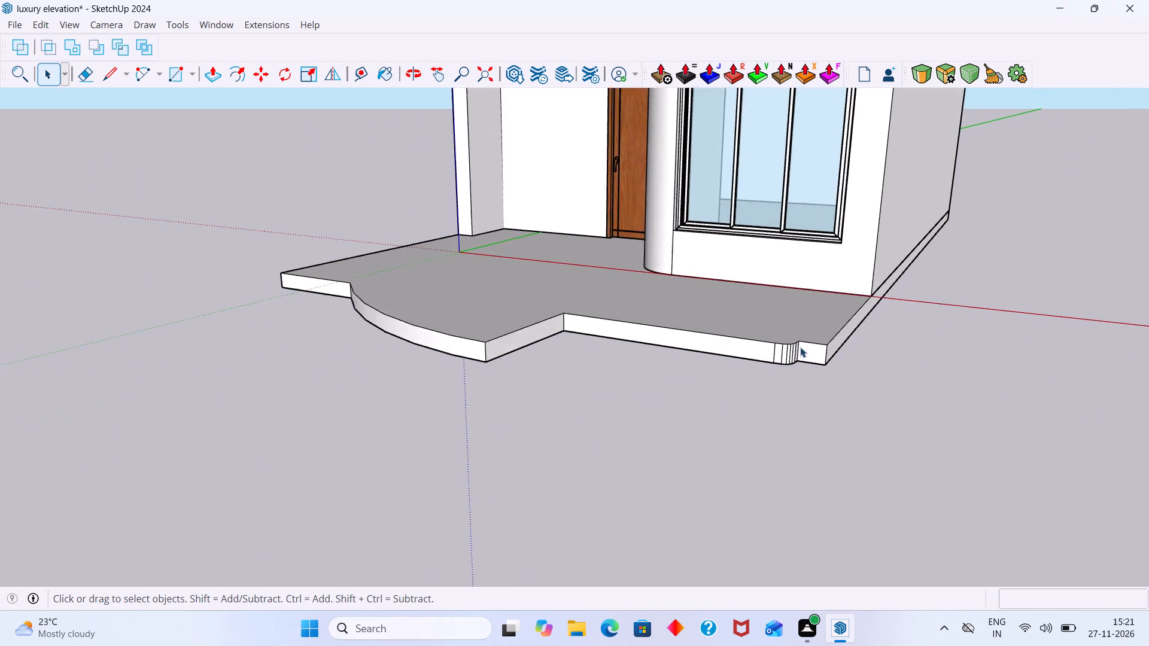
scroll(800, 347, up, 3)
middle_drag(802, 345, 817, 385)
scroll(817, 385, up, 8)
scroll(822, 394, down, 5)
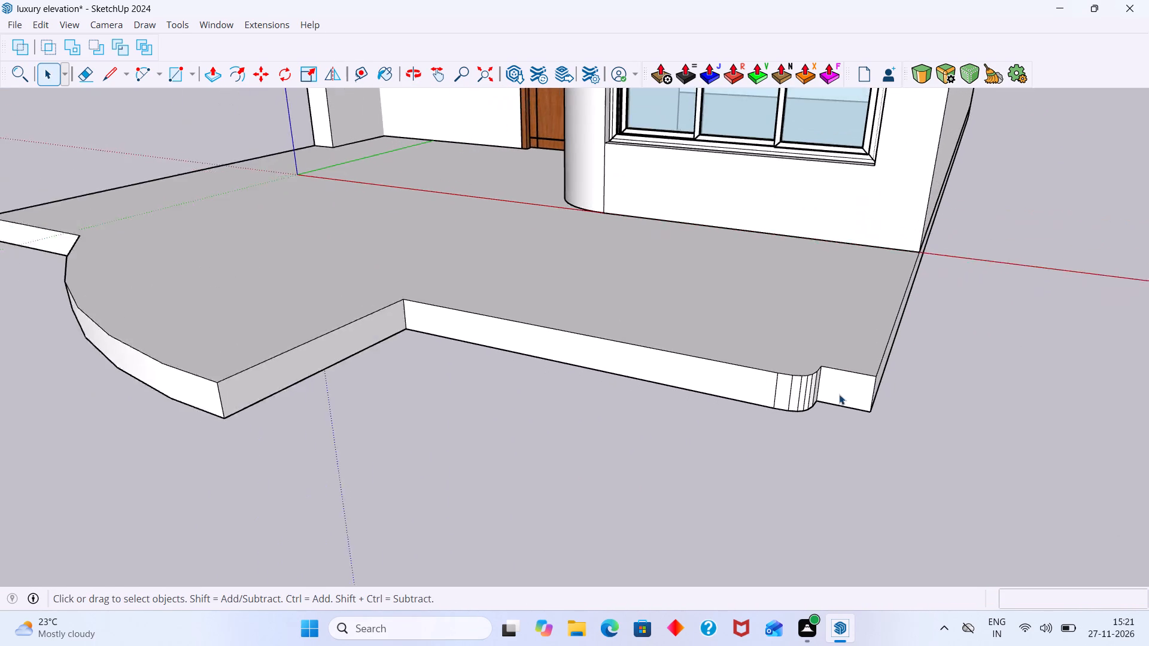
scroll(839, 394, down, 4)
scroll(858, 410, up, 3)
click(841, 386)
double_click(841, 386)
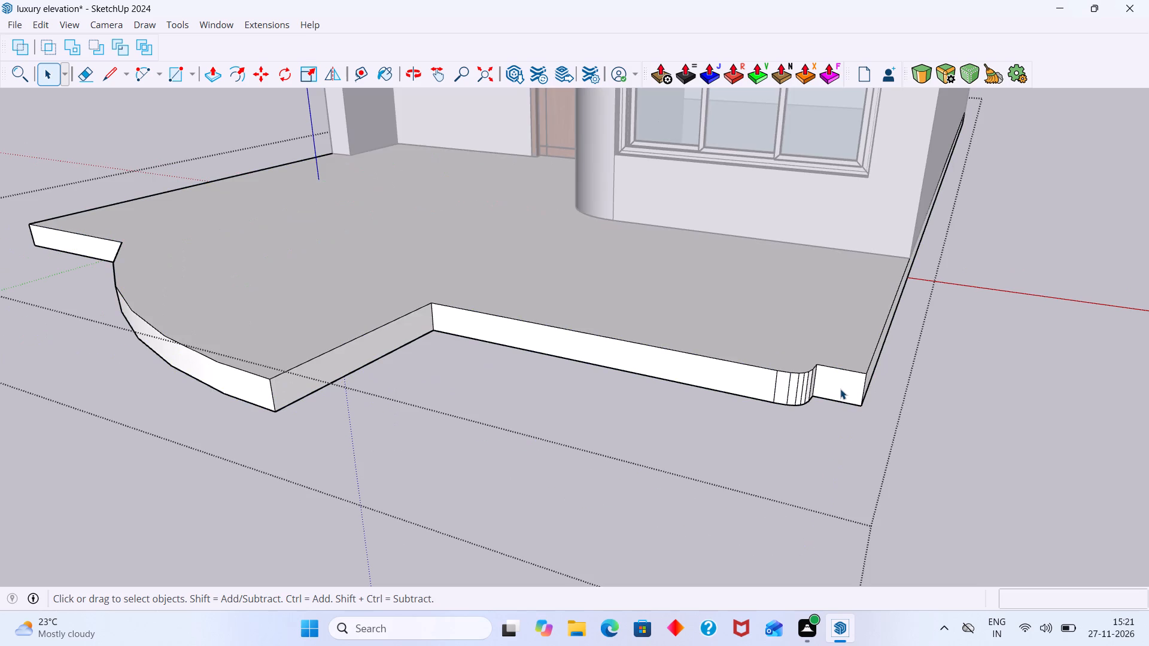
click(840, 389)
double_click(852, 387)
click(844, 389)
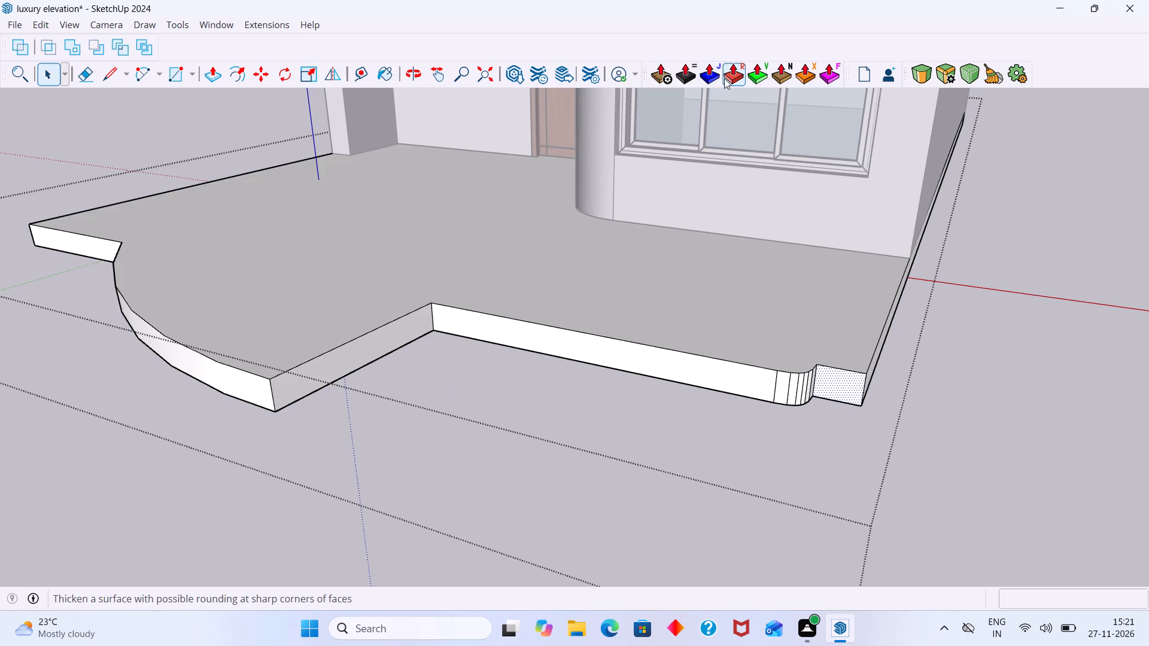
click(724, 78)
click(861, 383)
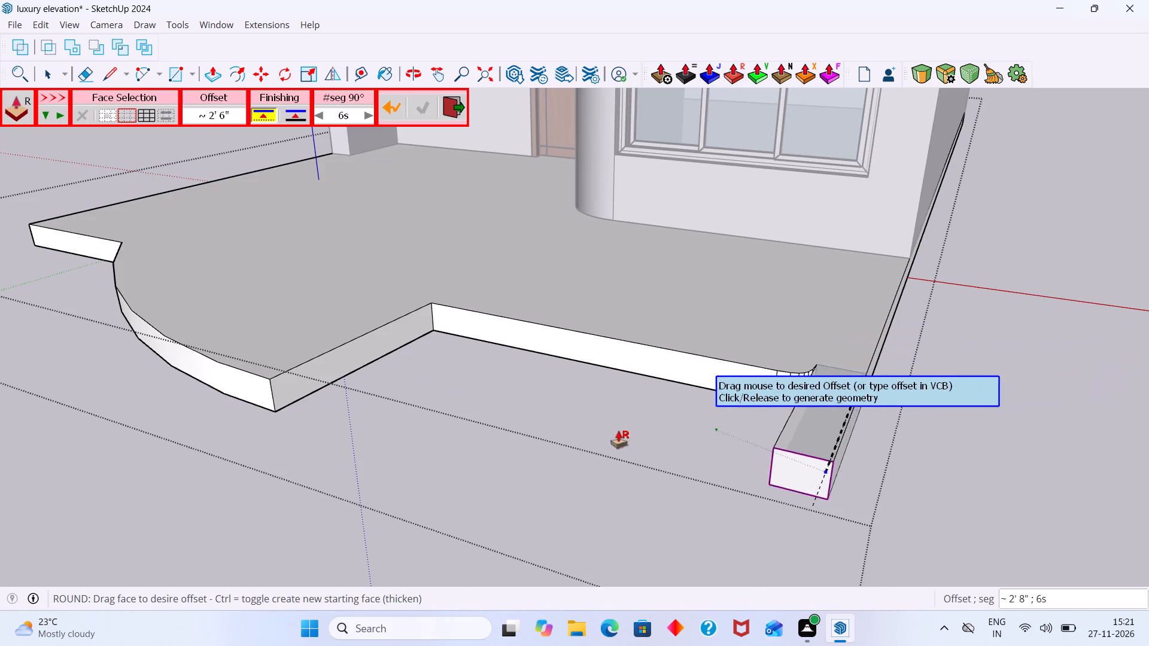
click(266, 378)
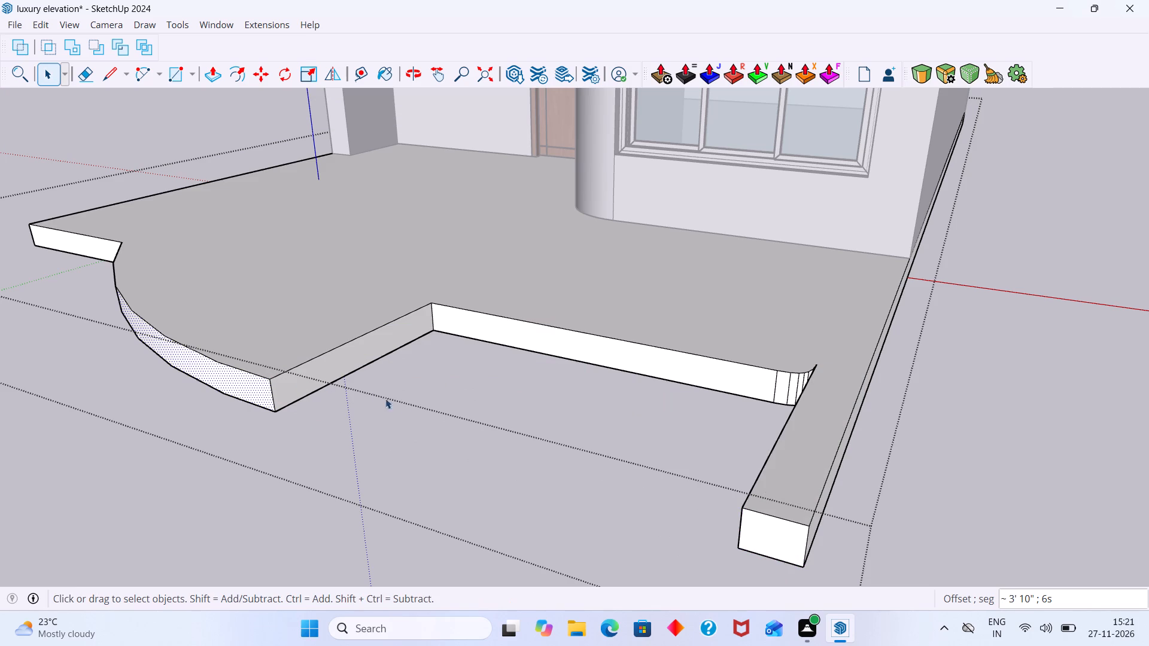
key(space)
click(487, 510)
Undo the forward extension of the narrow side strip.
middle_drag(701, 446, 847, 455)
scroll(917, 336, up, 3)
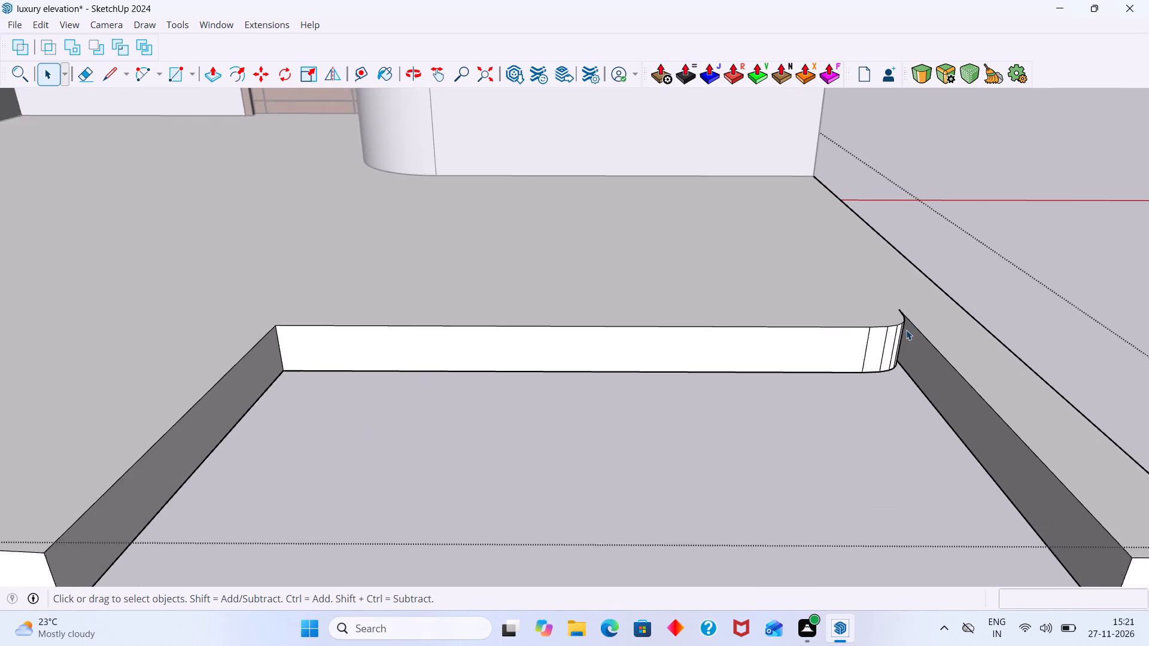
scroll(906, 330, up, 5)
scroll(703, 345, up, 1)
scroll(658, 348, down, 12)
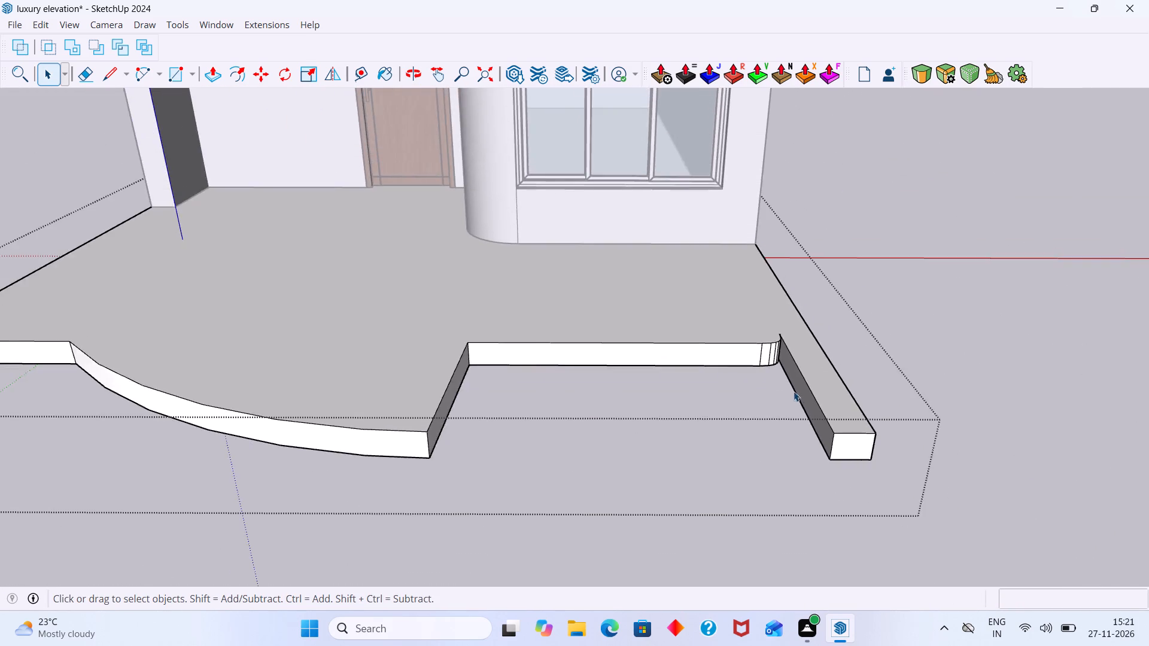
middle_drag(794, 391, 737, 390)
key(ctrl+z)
Select the strip's front end face together with the straight front face and all six rounded-corner facets beside it.
scroll(756, 380, up, 3)
middle_drag(734, 379, 664, 379)
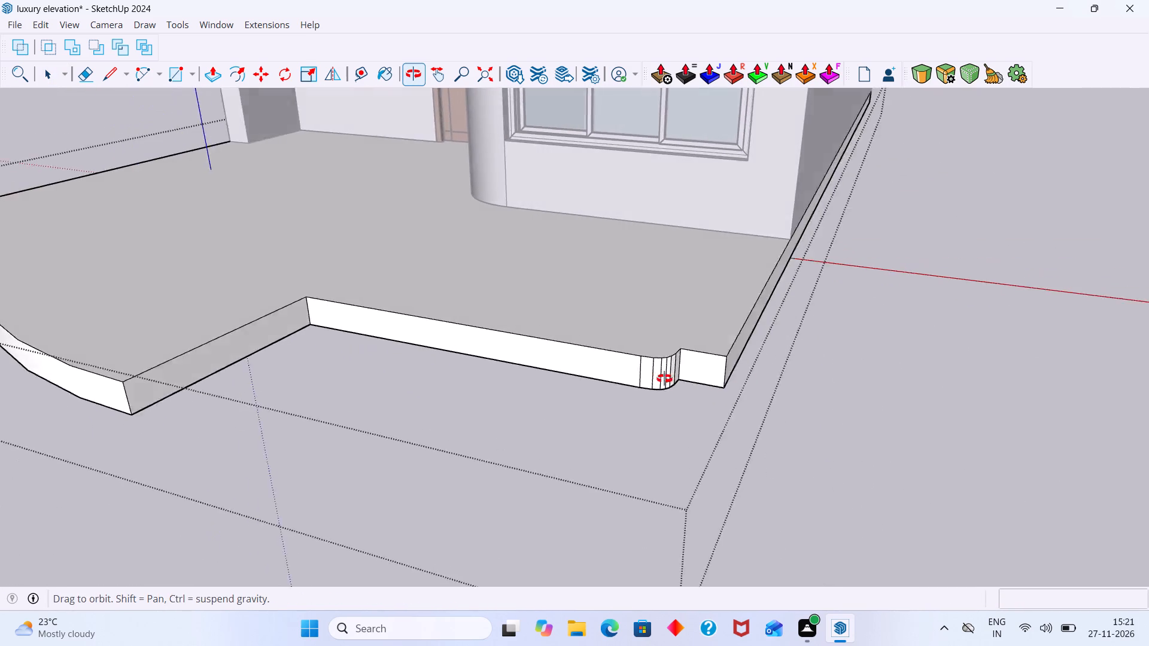
middle_drag(664, 379, 630, 379)
scroll(640, 381, up, 4)
click(661, 370)
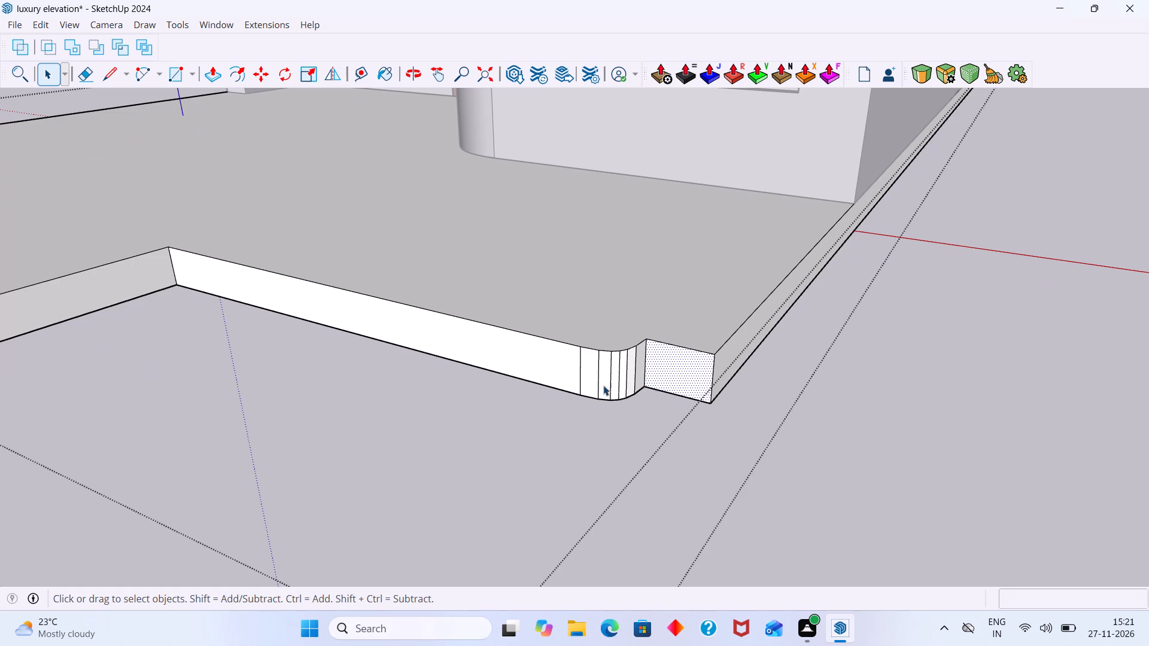
shift+click(534, 354)
shift+scroll(602, 379, up, 7)
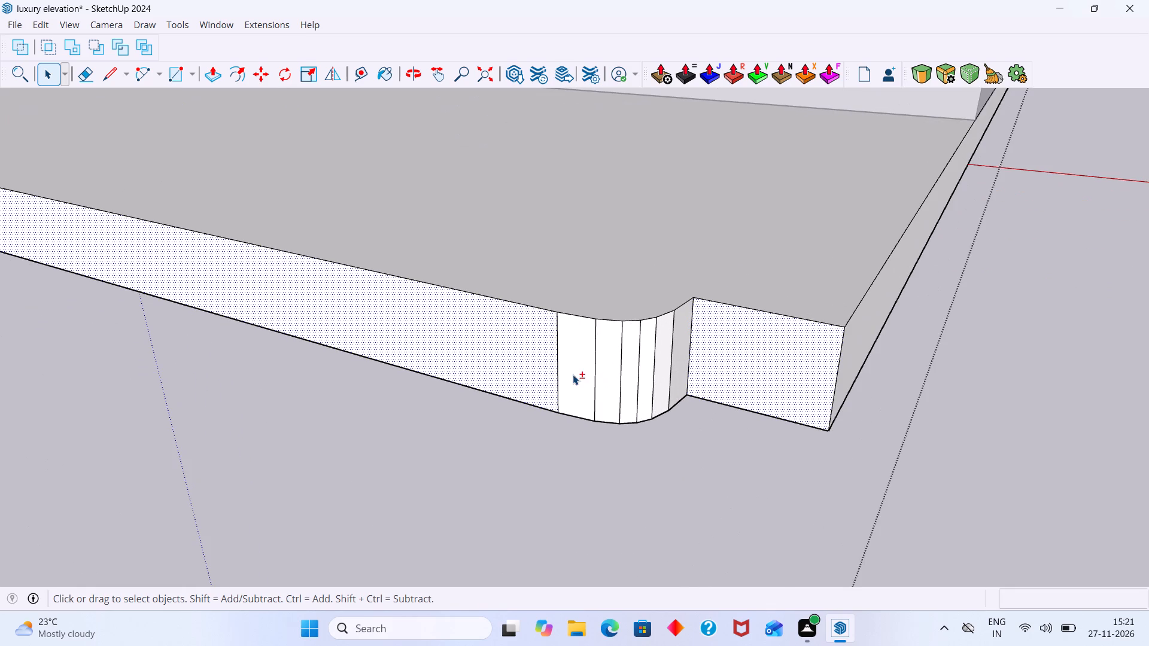
shift+click(573, 374)
shift+click(609, 368)
shift+click(630, 367)
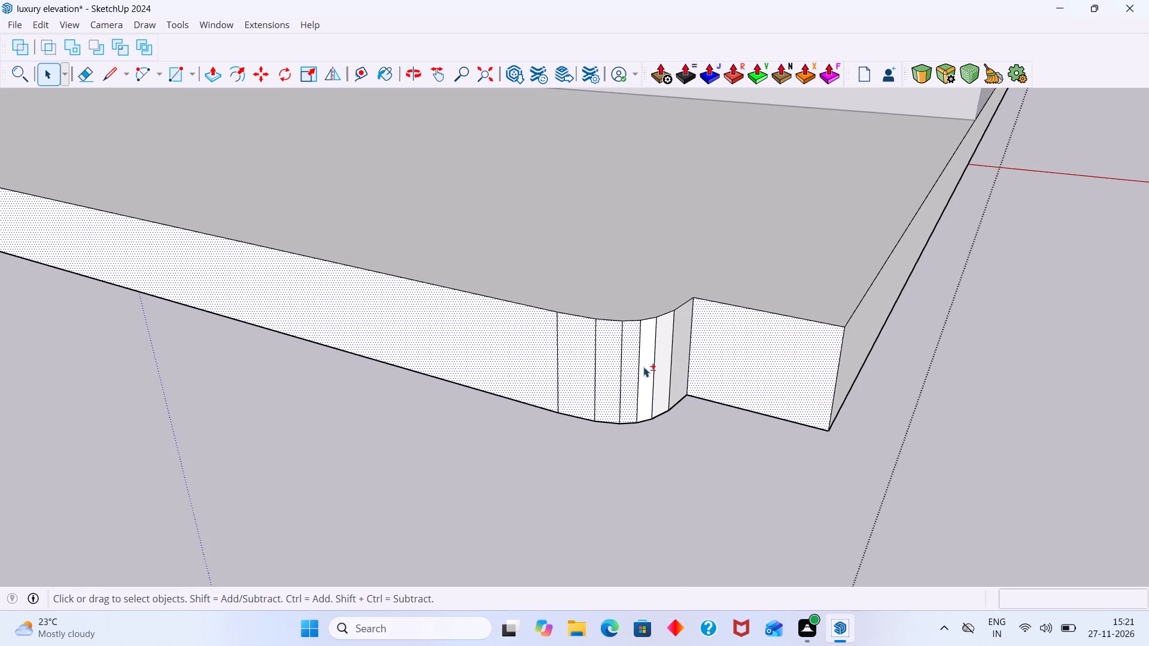
shift+click(651, 365)
shift+scroll(648, 383, up, 9)
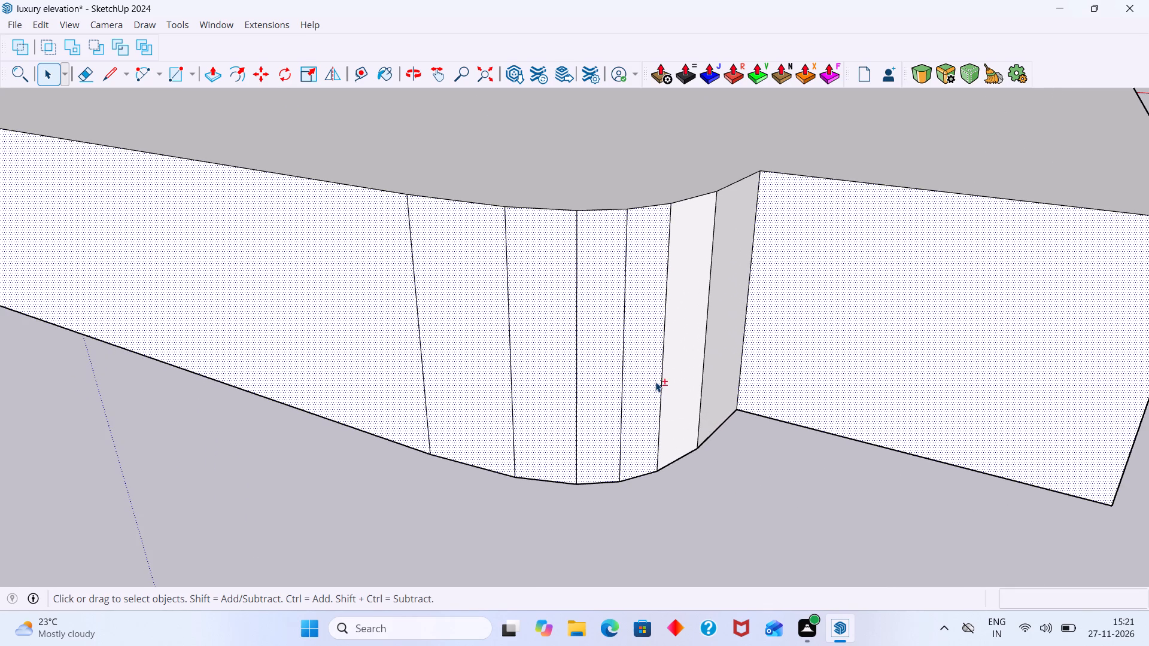
shift+click(679, 368)
shift+click(727, 346)
shift+scroll(725, 347, down, 5)
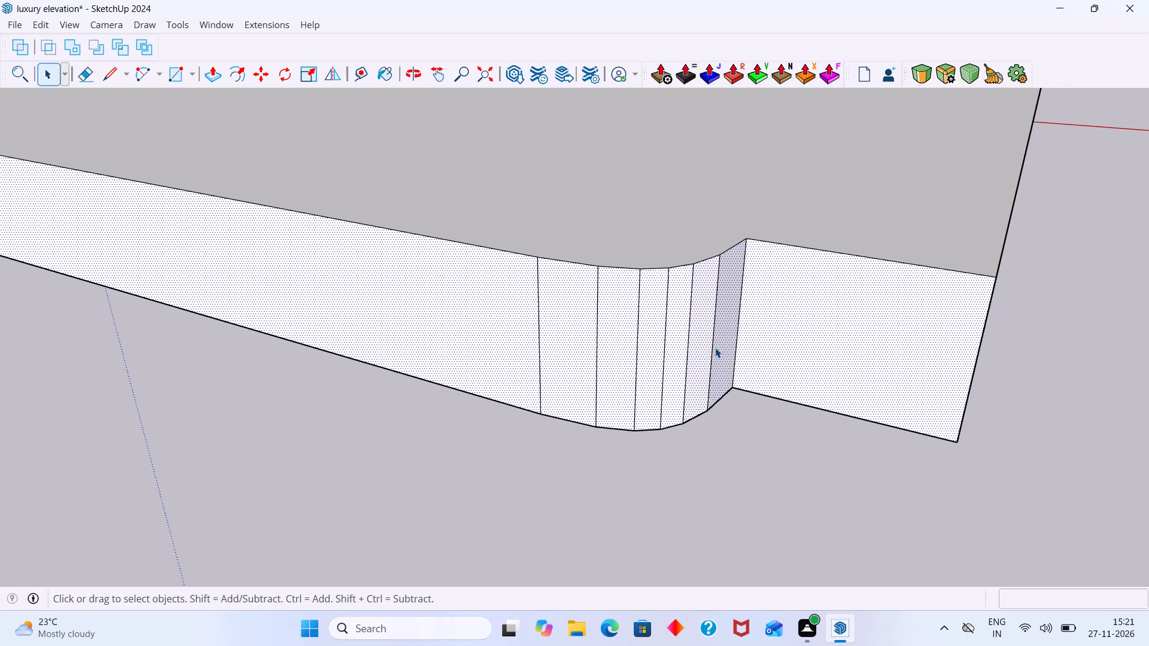
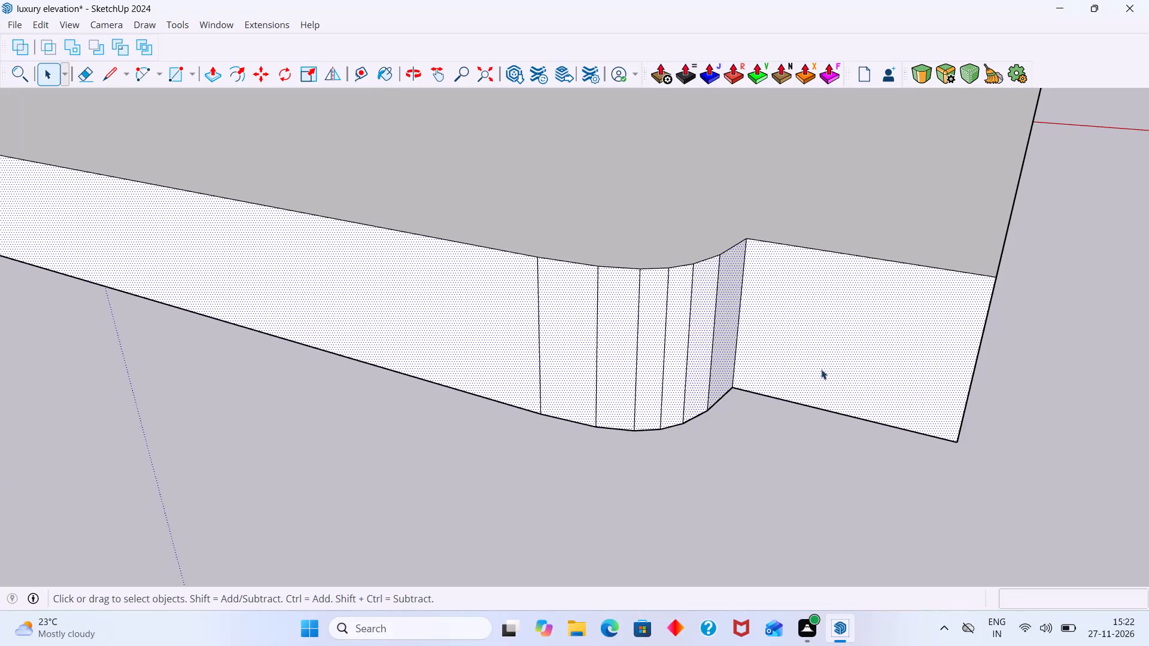
Push/Pull the curved front projection's straight side face about 6' 3" toward the window side, level with the rounded corner's inner end point.
click(1008, 478)
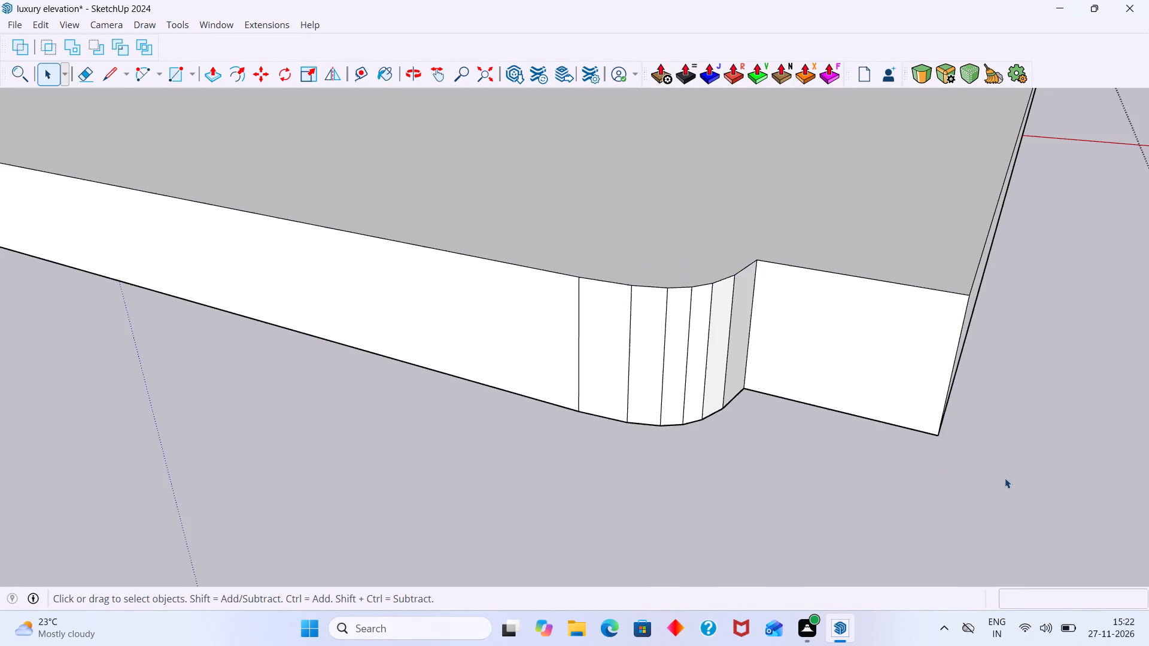
scroll(950, 482, down, 15)
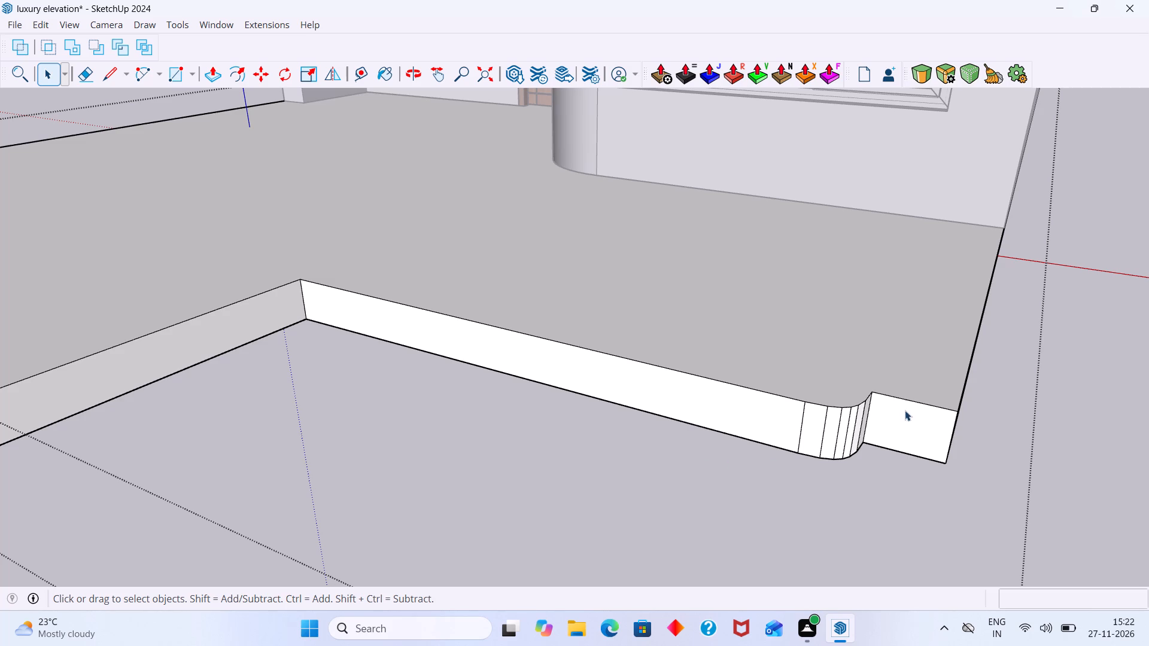
scroll(872, 425, up, 3)
scroll(783, 446, down, 20)
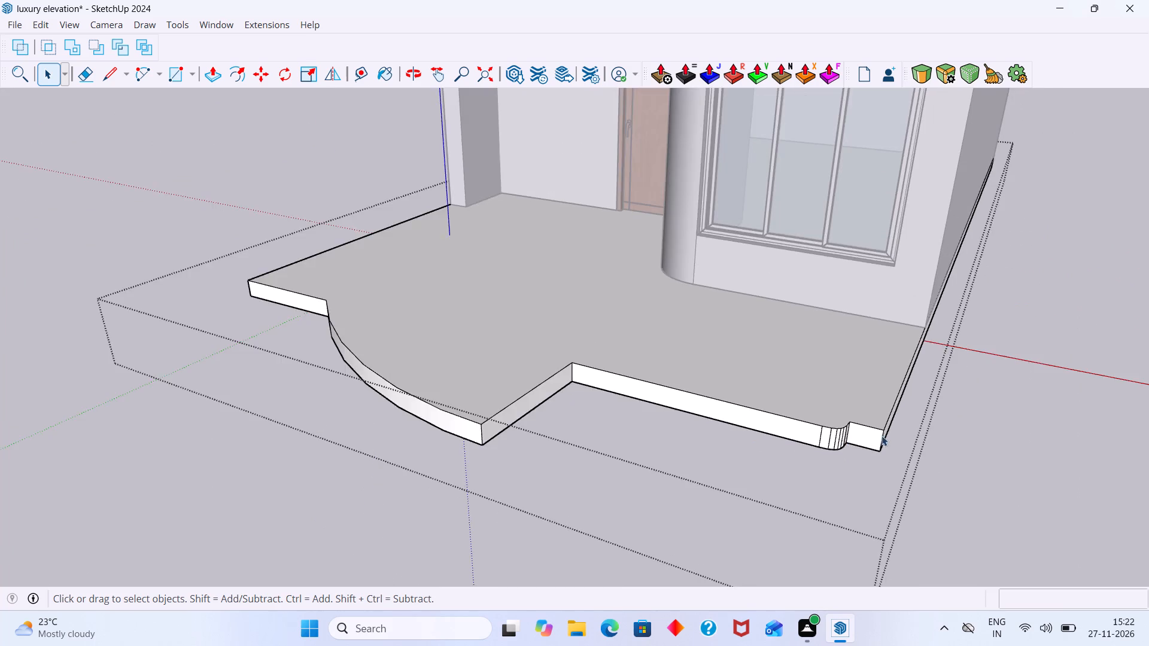
scroll(881, 435, down, 3)
middle_drag(933, 472, 966, 423)
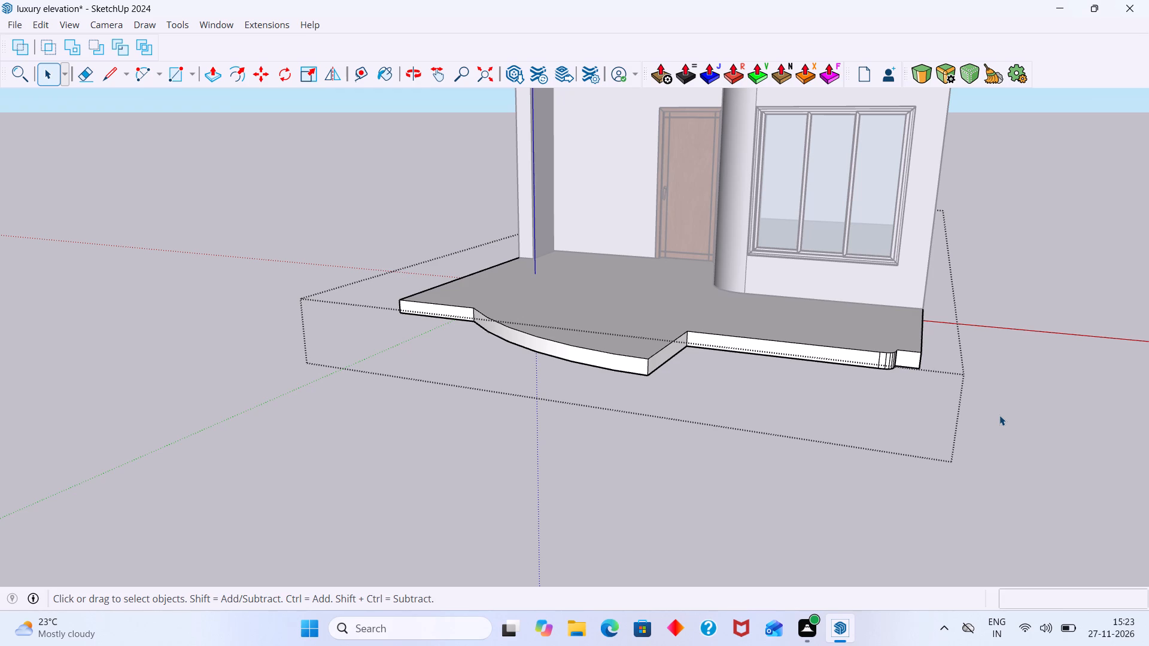
scroll(403, 544, up, 3)
middle_drag(666, 367, 394, 406)
scroll(556, 465, up, 3)
scroll(509, 398, up, 3)
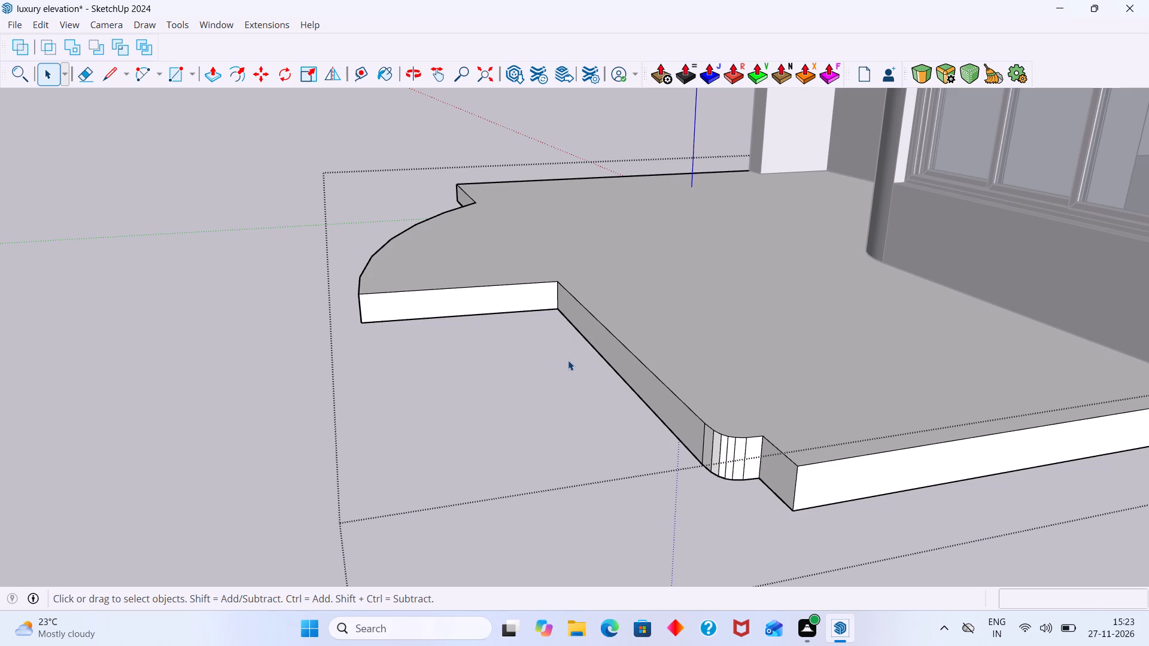
click(484, 300)
key(p)
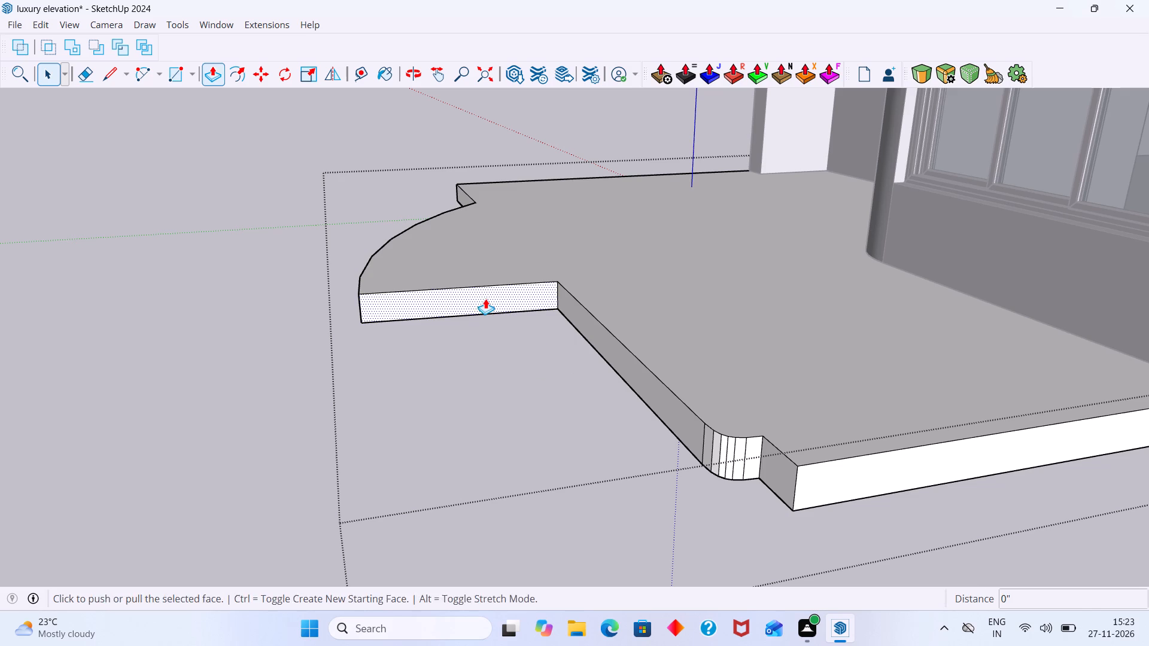
click(485, 298)
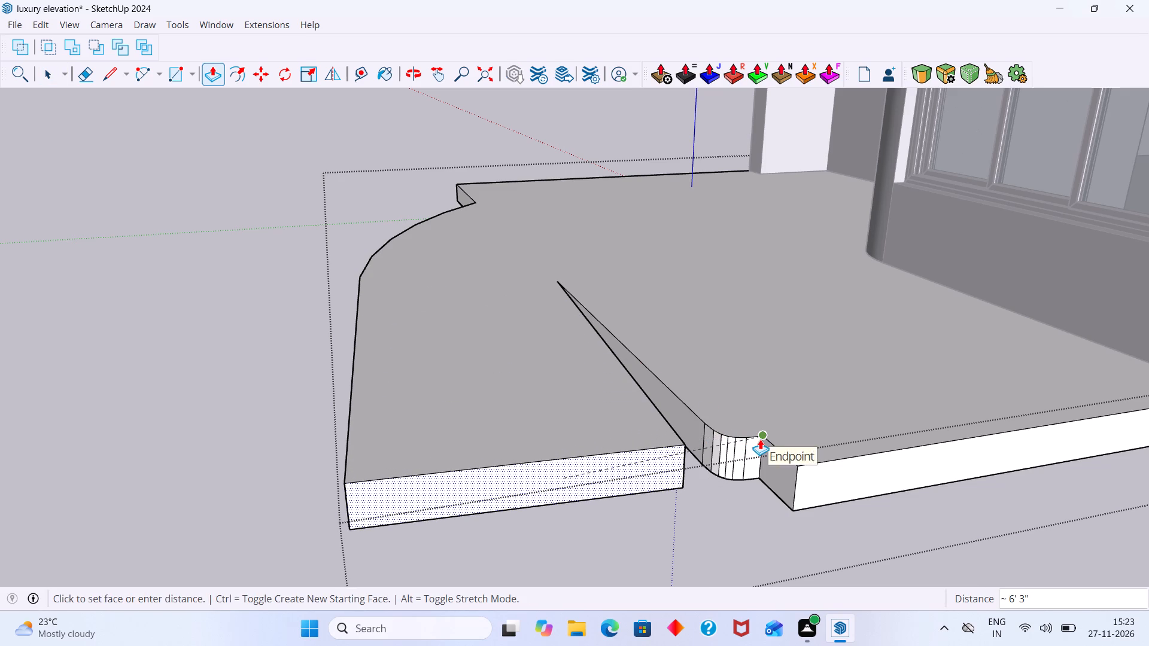
click(760, 439)
key(space)
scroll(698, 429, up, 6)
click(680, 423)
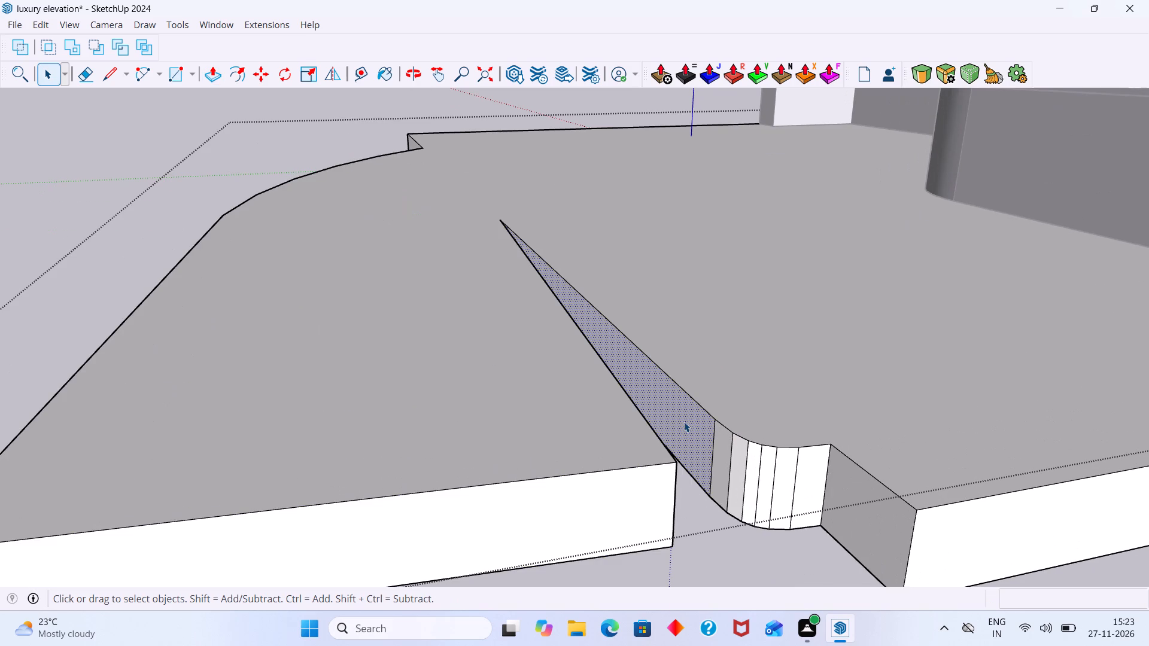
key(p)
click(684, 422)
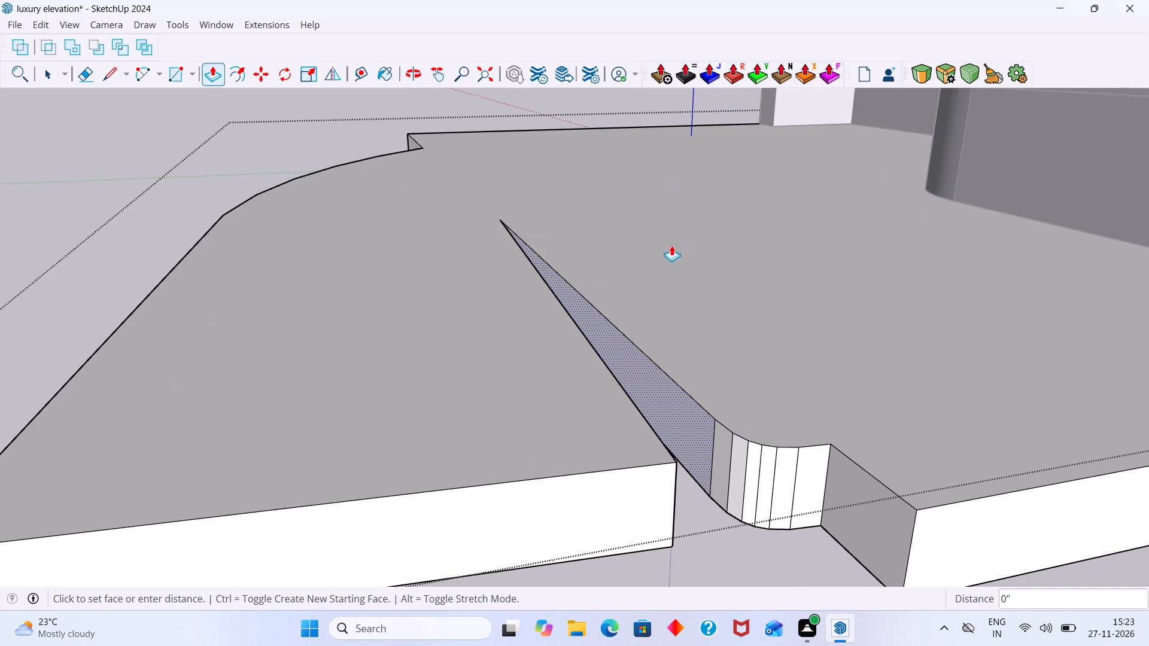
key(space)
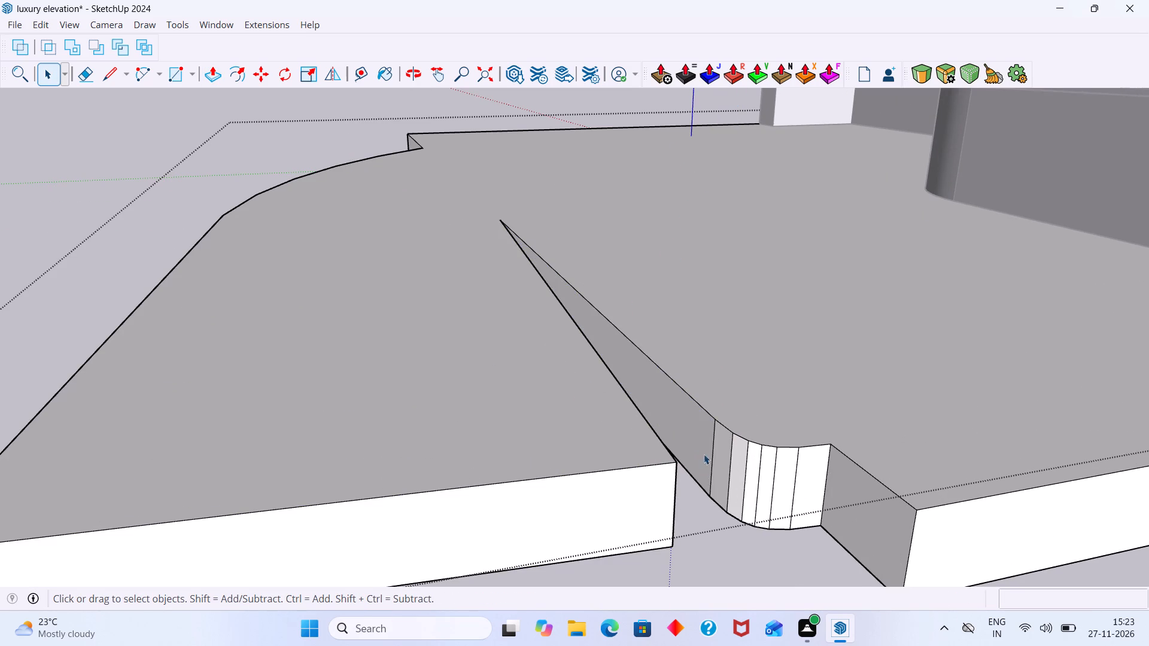
Extend the wedge-shaped straight front face beside the rounded corner about 5" with Round Push Pull to the extended projection's corner.
click(731, 76)
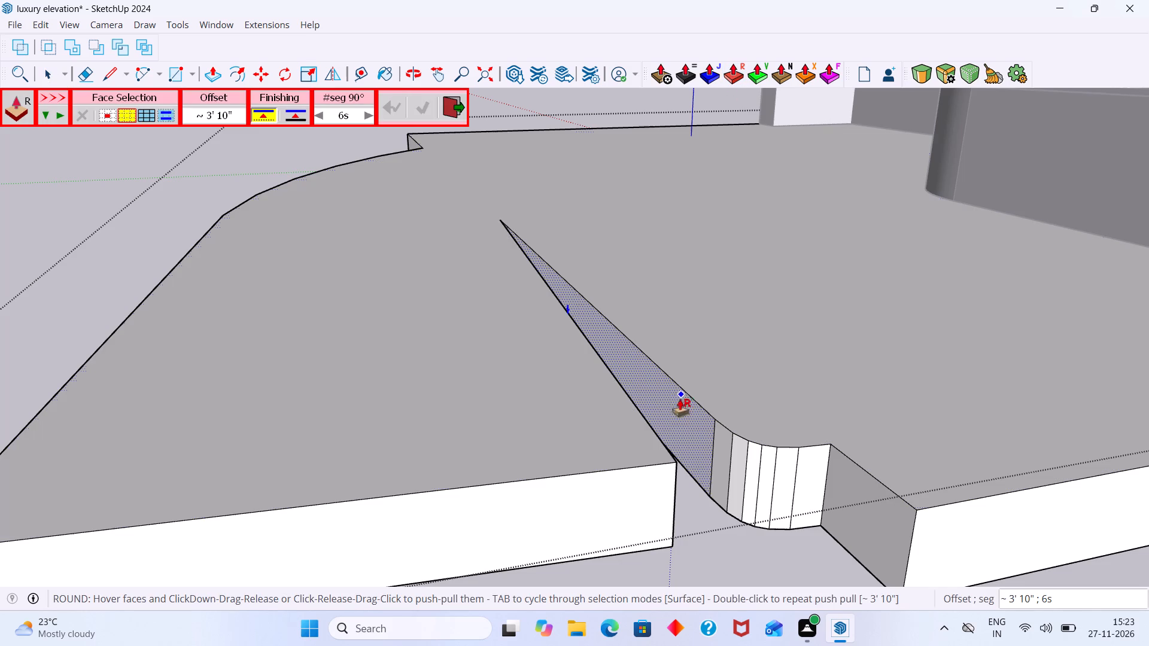
click(679, 406)
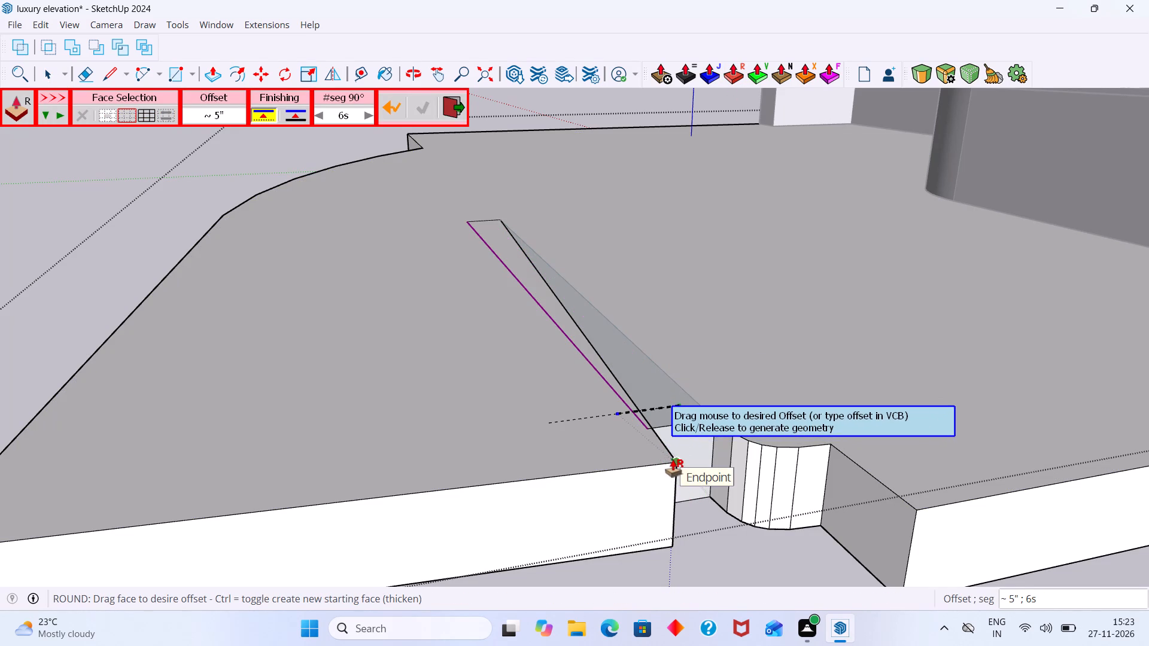
click(673, 460)
key(space)
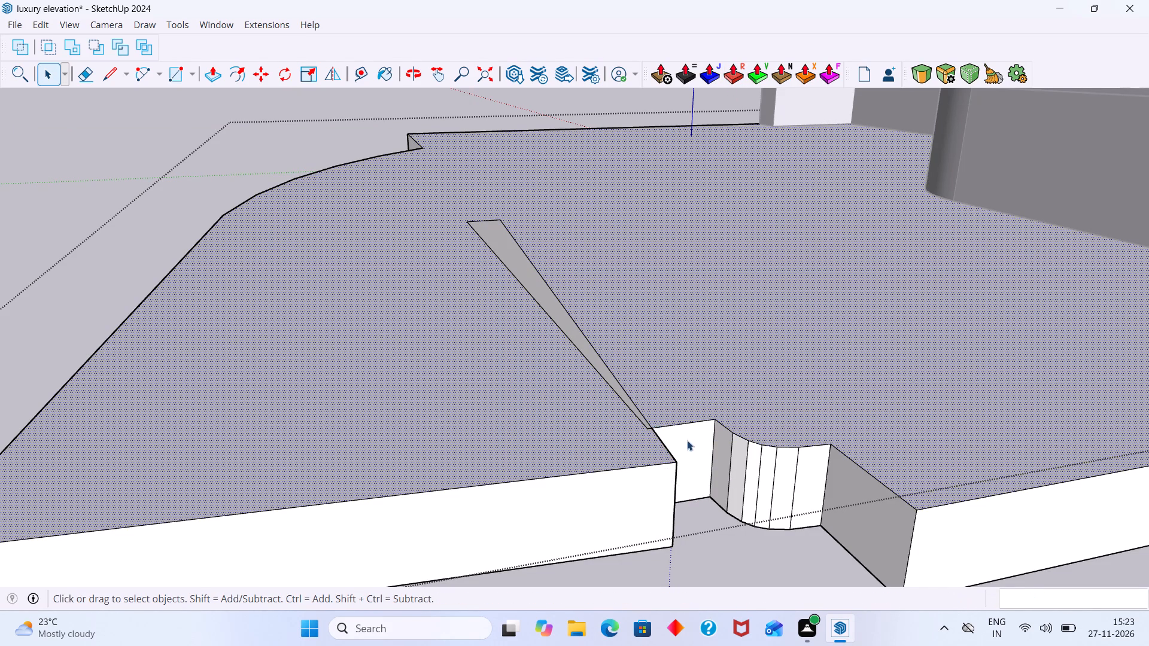
Erase the three edges outlining the thin sliver on the slab's top face.
middle_drag(669, 434, 604, 410)
scroll(611, 384, up, 1)
middle_drag(611, 384, 630, 447)
scroll(322, 271, down, 3)
click(201, 181)
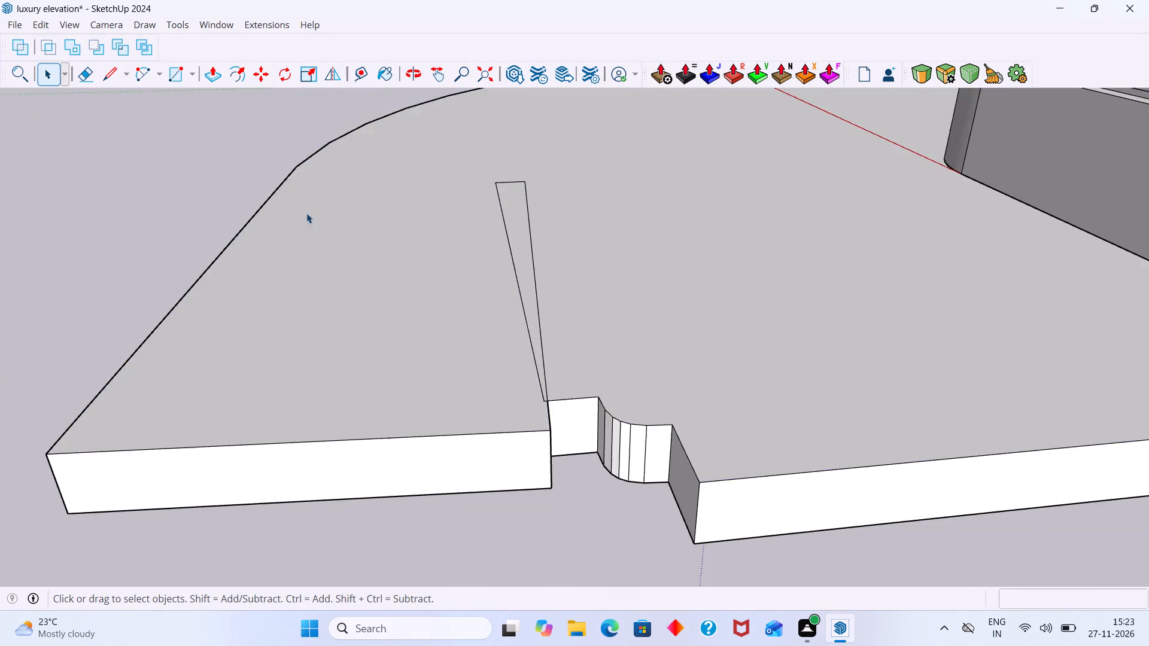
scroll(497, 222, up, 5)
click(520, 226)
double_click(518, 237)
click(521, 257)
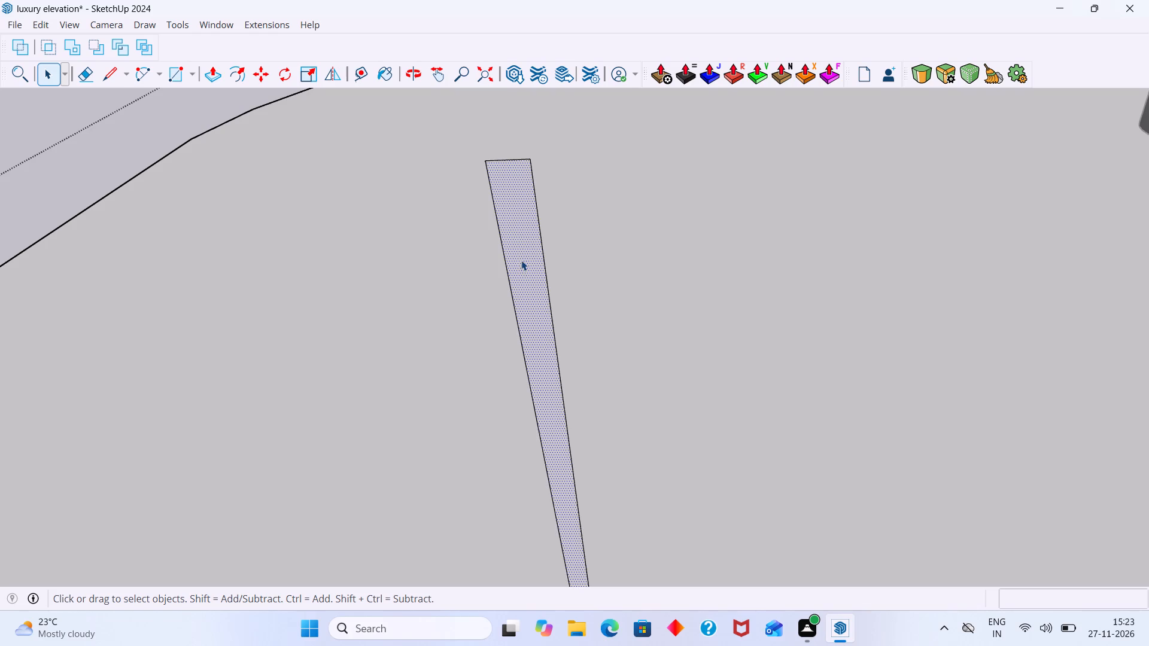
key(e)
drag(522, 266, 510, 288)
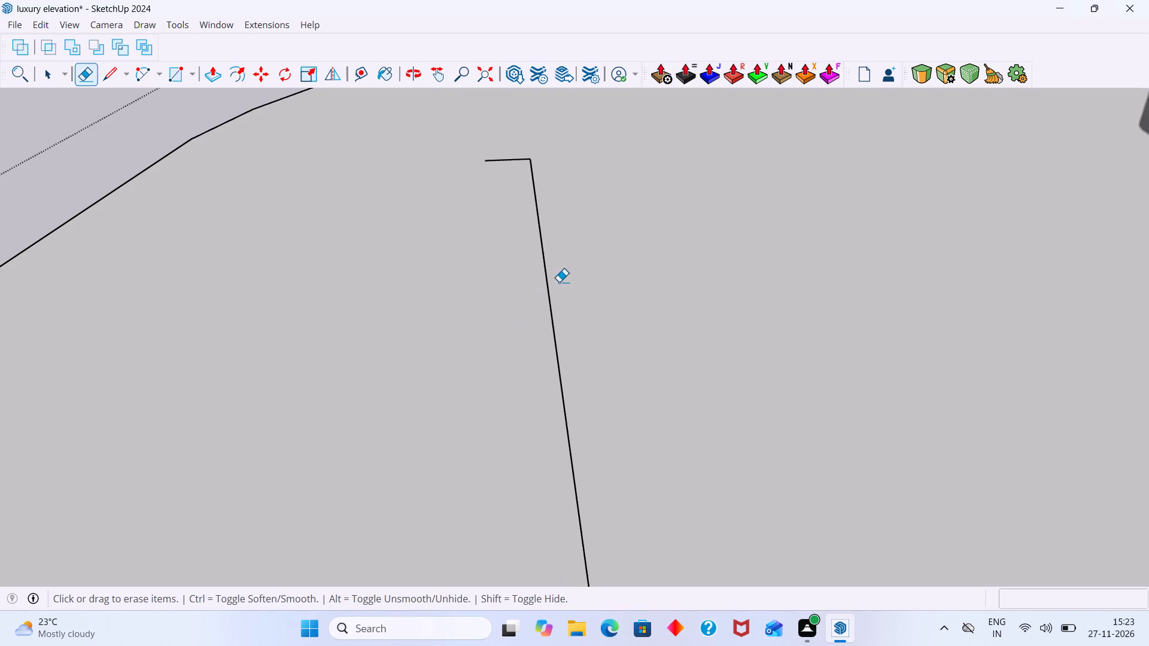
drag(559, 282, 545, 285)
click(511, 160)
Erase the tiny stray edge remnants left on the slab's top where the sliver was.
scroll(516, 178, down, 10)
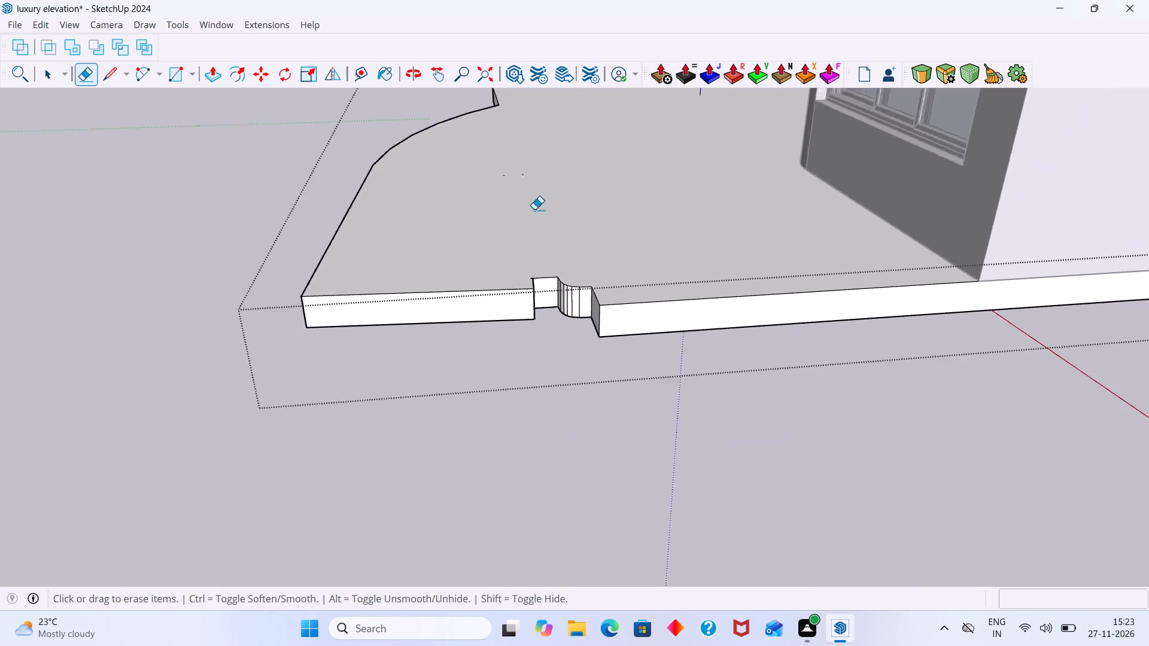
scroll(534, 209, down, 1)
middle_drag(554, 287, 589, 269)
scroll(539, 166, up, 4)
scroll(534, 164, down, 1)
scroll(524, 179, up, 4)
click(488, 196)
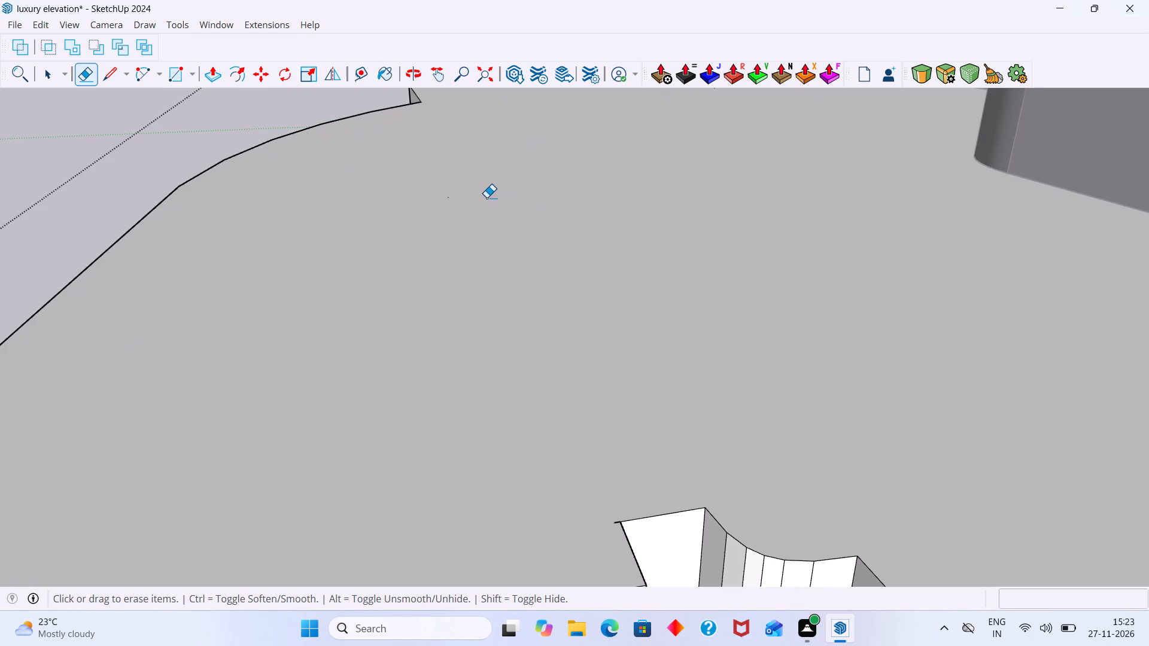
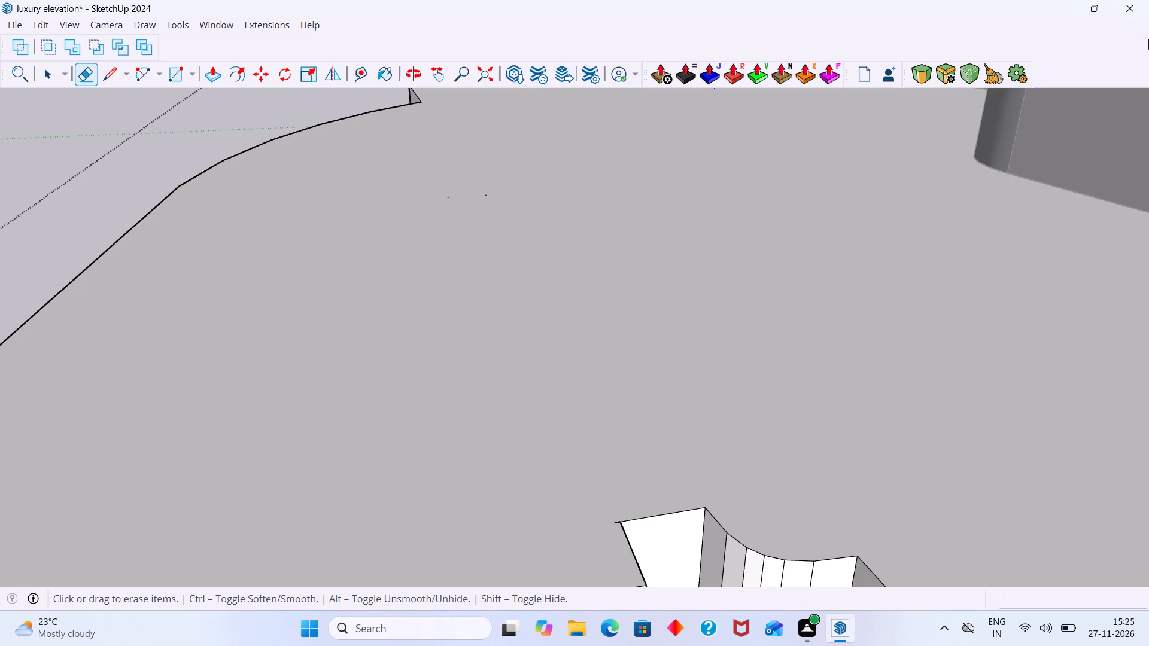
Extend the notch's straight inner face beside the curve about 5" with Round Push Pull, level with the slab's front face.
scroll(384, 159, down, 20)
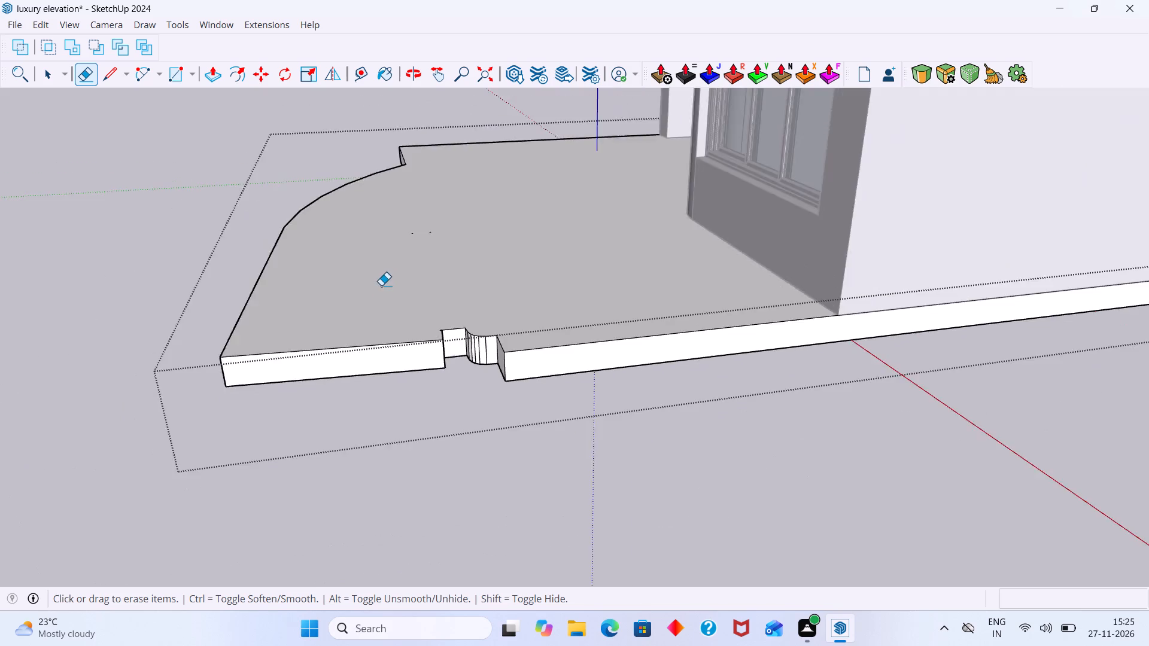
scroll(381, 285, down, 4)
middle_drag(461, 375, 543, 387)
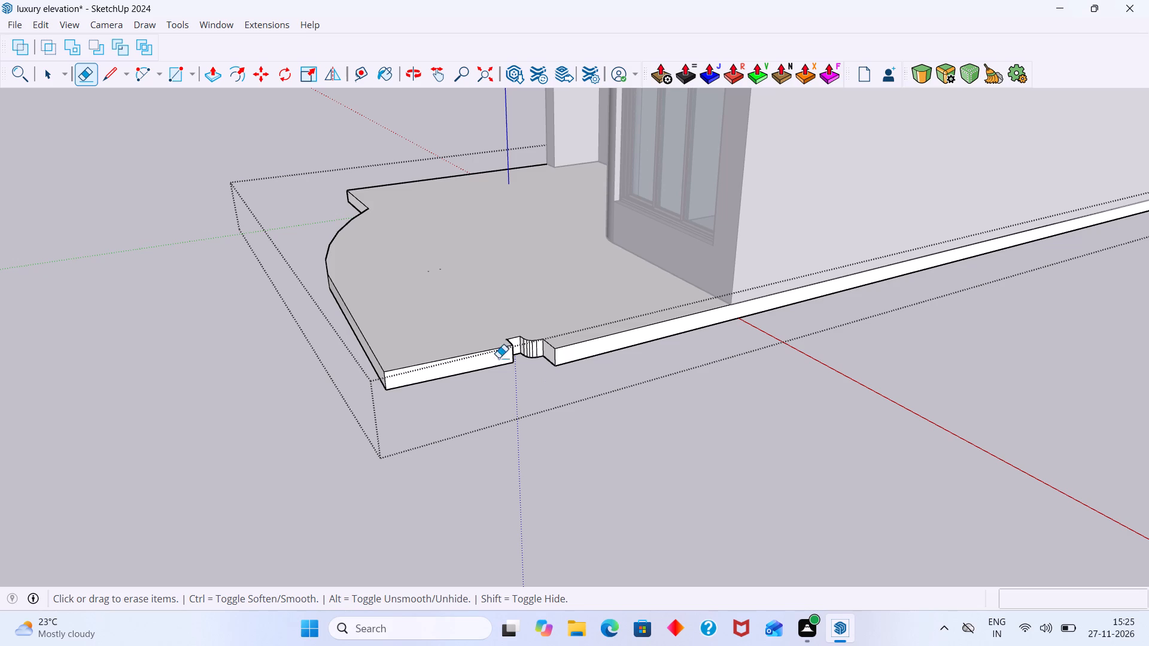
key(space)
scroll(559, 361, up, 3)
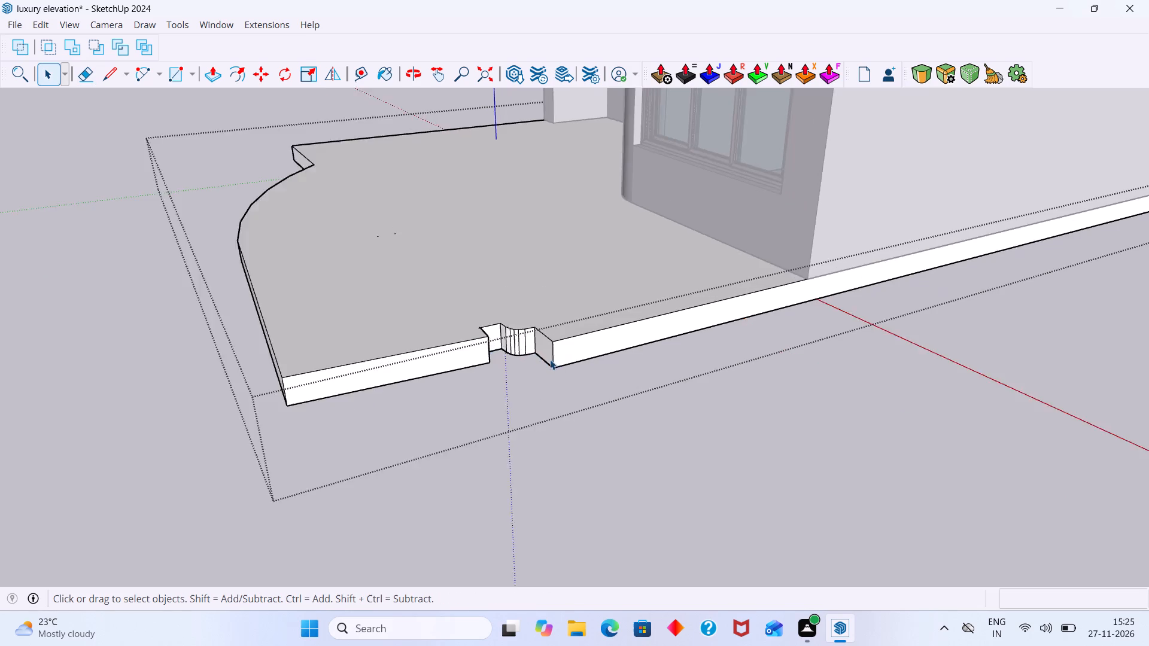
scroll(550, 359, up, 11)
middle_drag(517, 312, 608, 348)
scroll(602, 346, up, 1)
scroll(600, 346, down, 3)
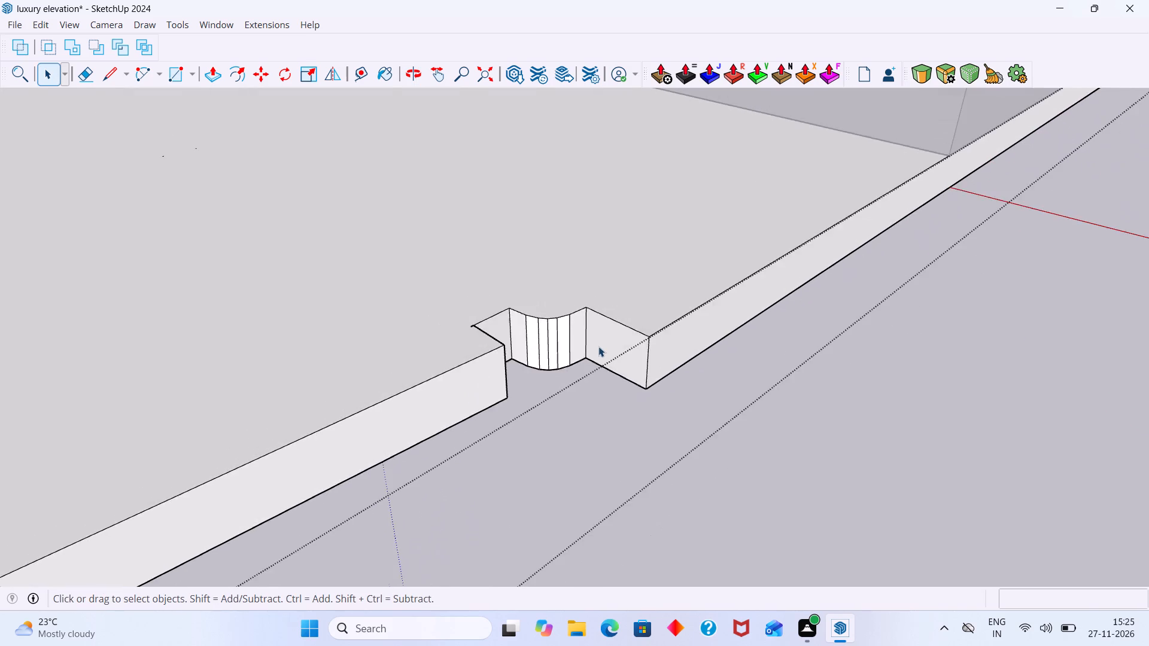
scroll(598, 346, down, 5)
middle_drag(531, 345, 494, 330)
scroll(517, 325, up, 7)
middle_drag(525, 325, 481, 332)
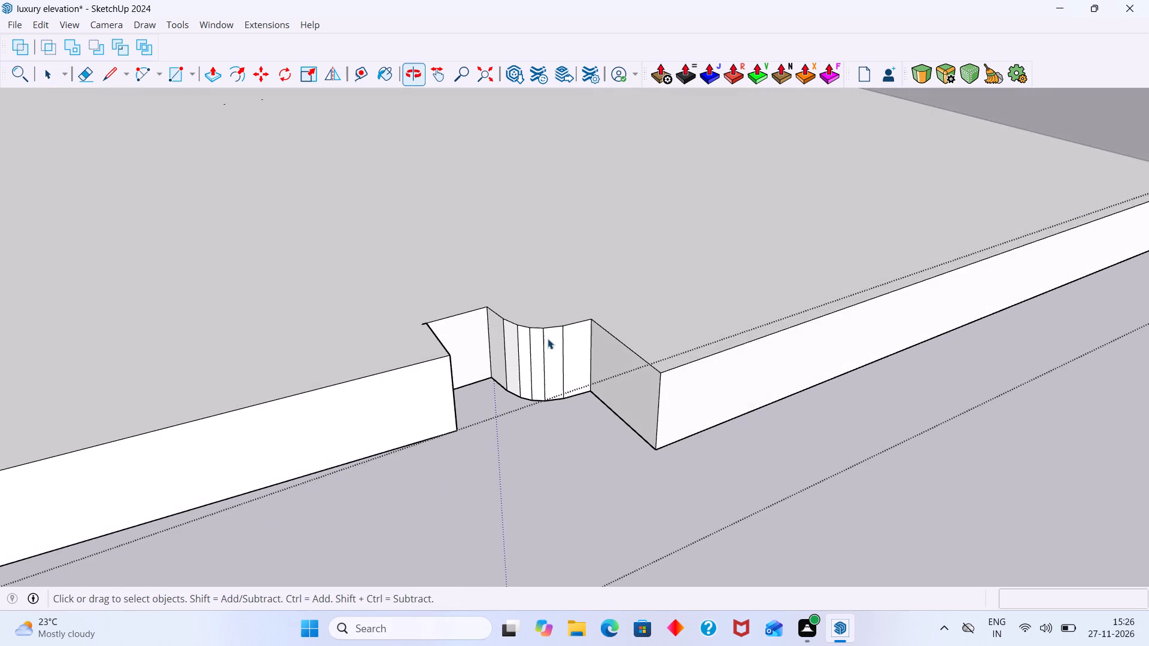
scroll(558, 336, up, 6)
click(419, 322)
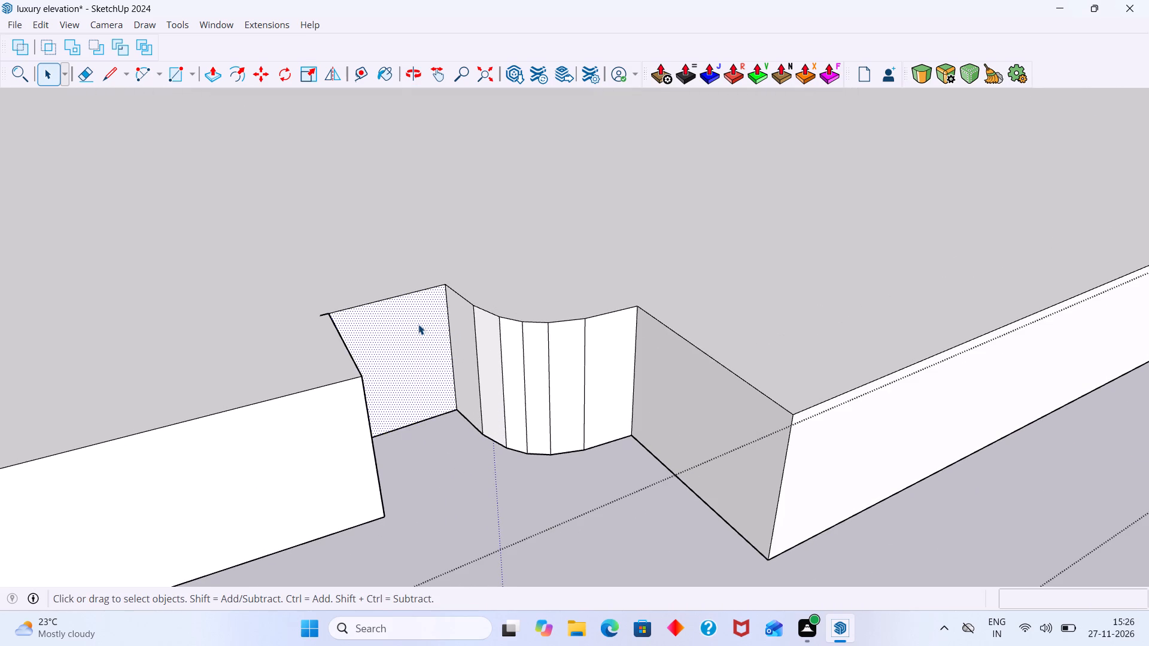
key(p)
click(418, 324)
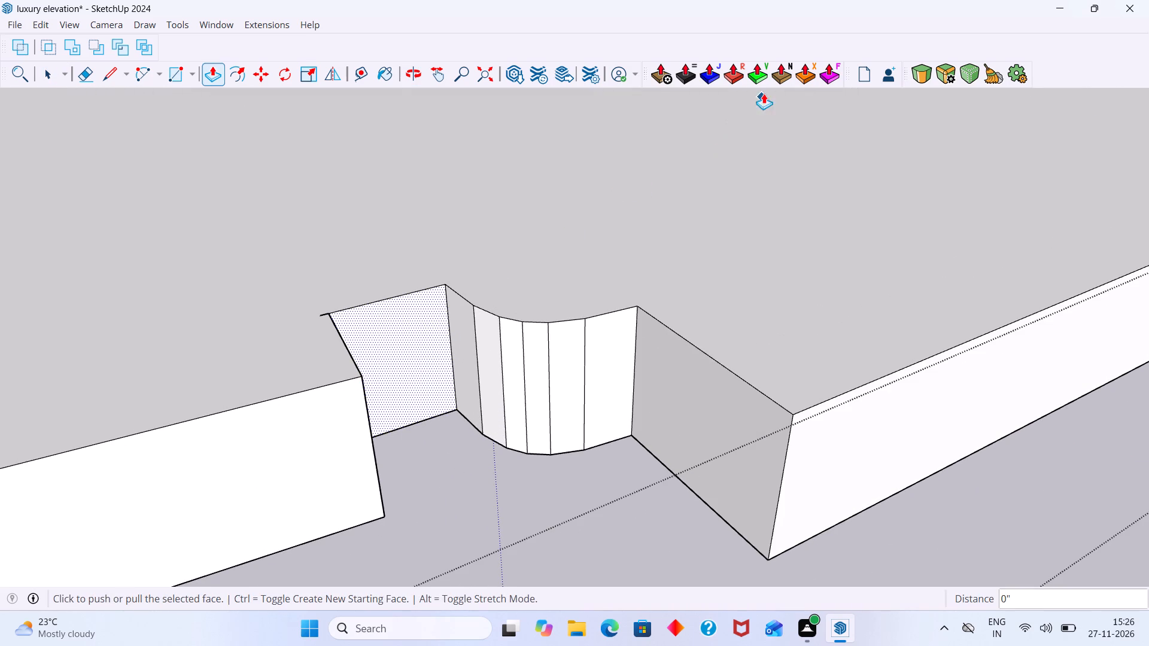
click(736, 74)
click(361, 321)
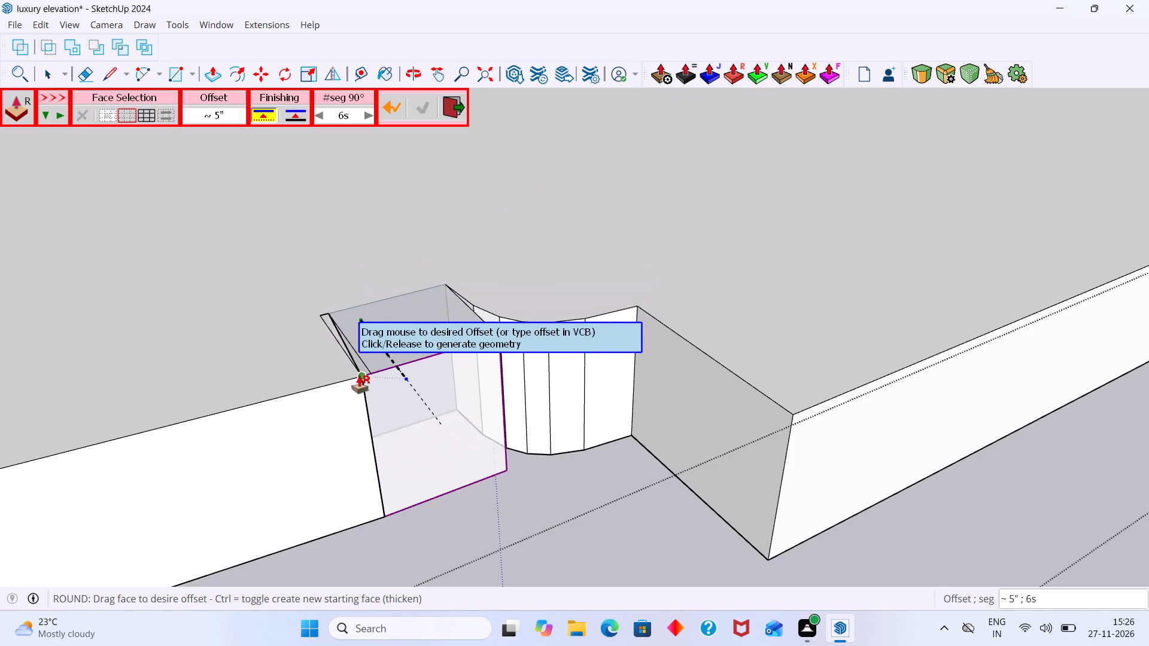
click(359, 376)
key(space)
Erase the edges outlining the thin sliver on the slab's top face behind the front face's vertical seam.
scroll(484, 436, down, 4)
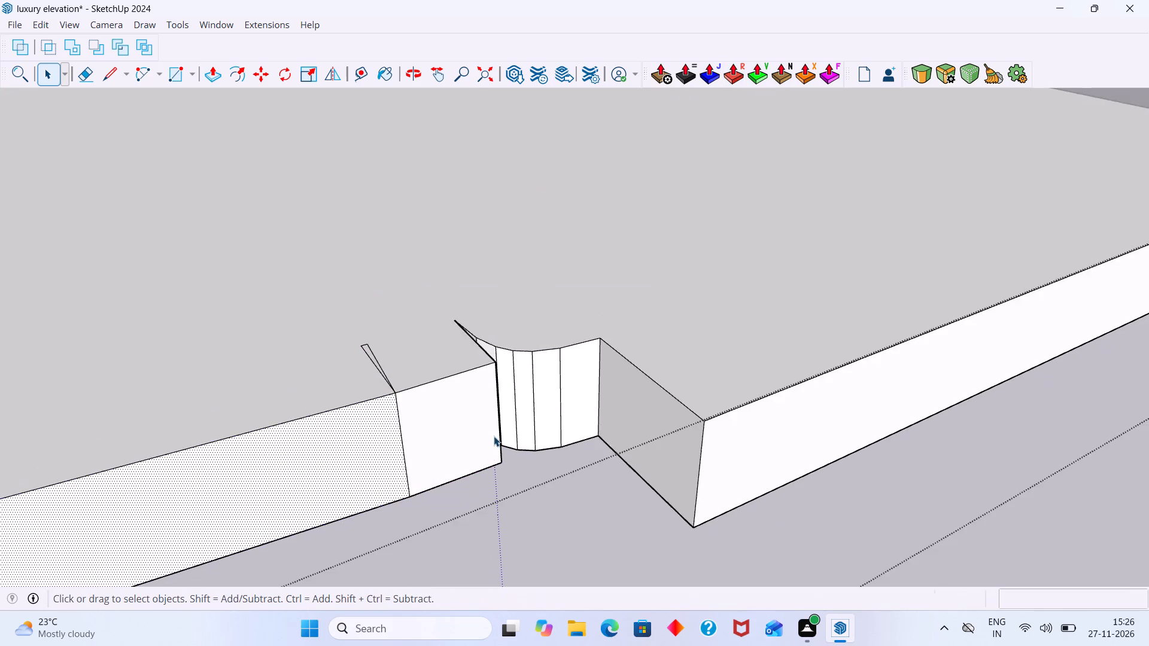
scroll(494, 436, down, 7)
click(785, 489)
scroll(449, 436, up, 10)
triple_click(464, 393)
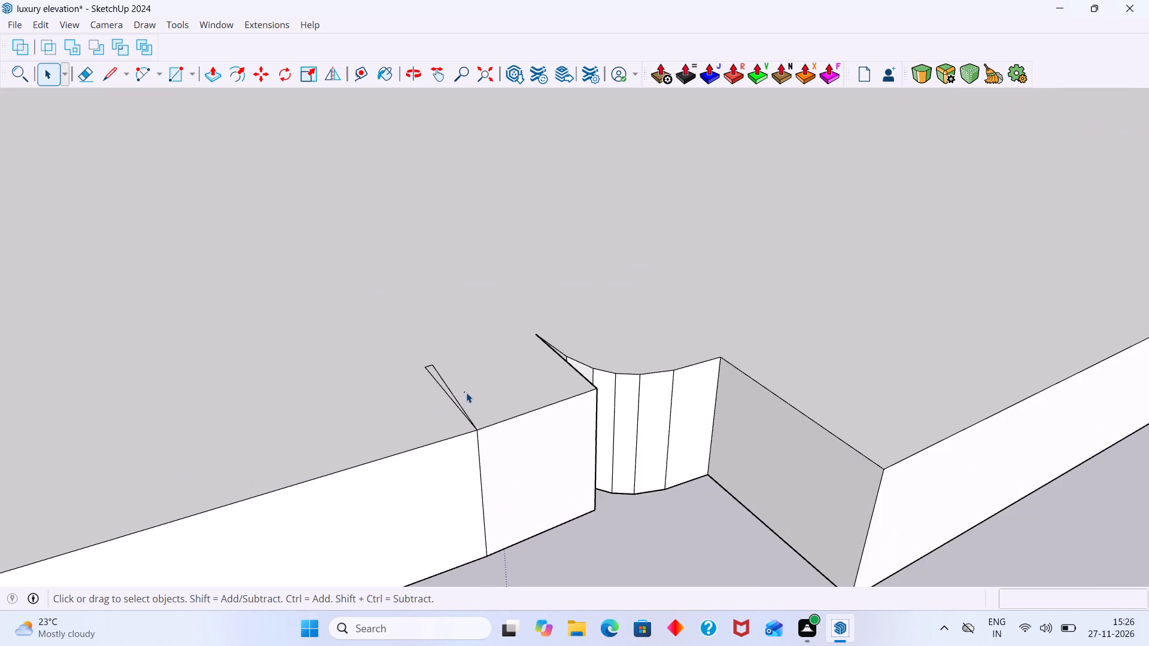
click(462, 397)
click(462, 397)
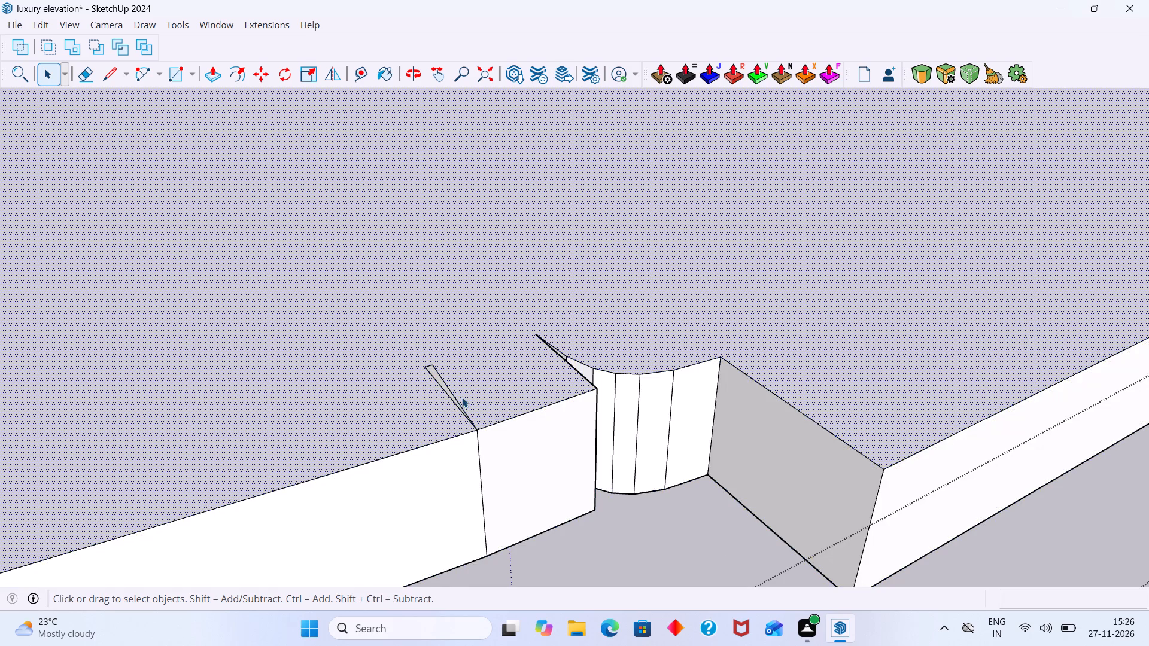
scroll(454, 401, up, 4)
click(454, 401)
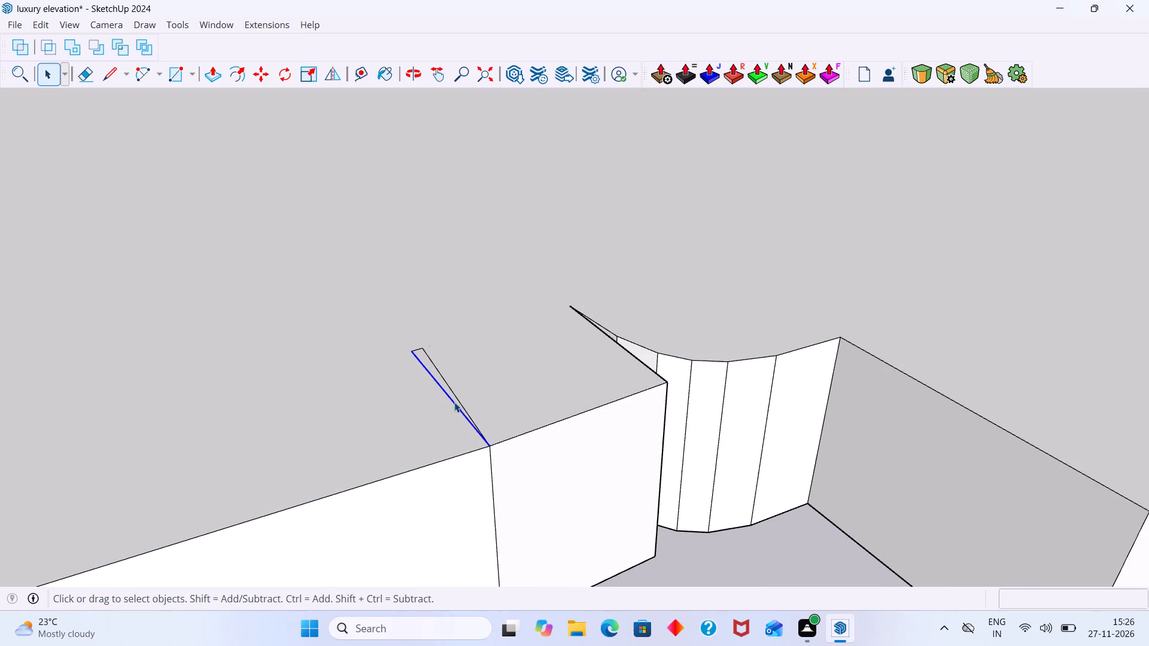
key(e)
drag(465, 396, 461, 412)
drag(445, 370, 414, 349)
scroll(431, 355, down, 20)
scroll(431, 355, down, 1)
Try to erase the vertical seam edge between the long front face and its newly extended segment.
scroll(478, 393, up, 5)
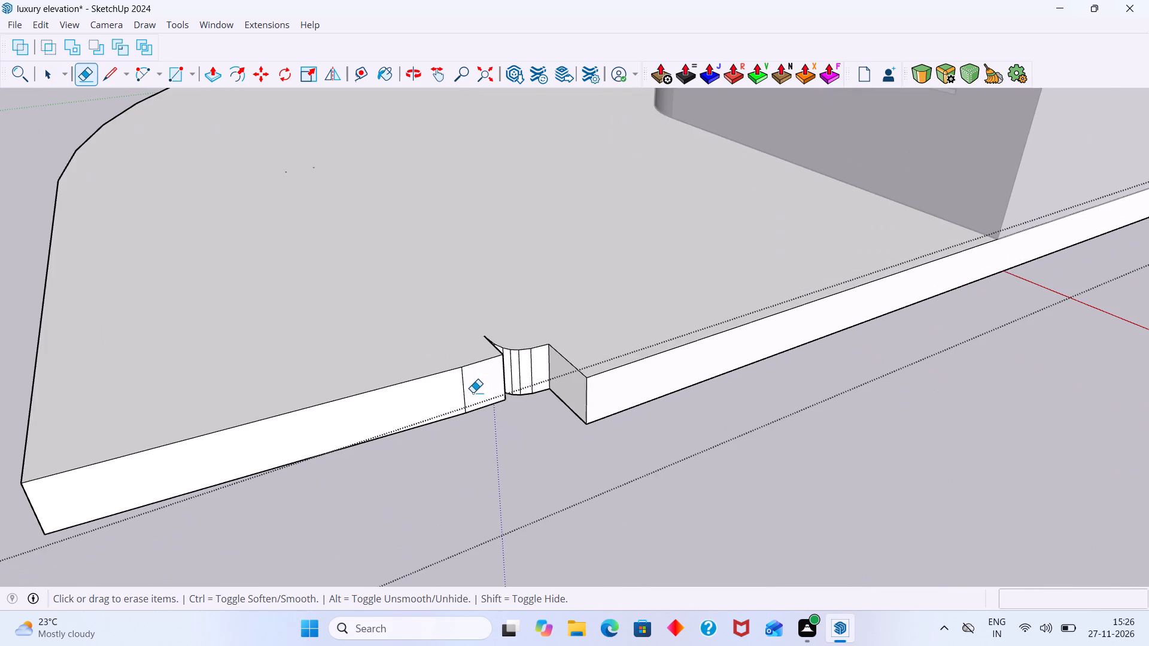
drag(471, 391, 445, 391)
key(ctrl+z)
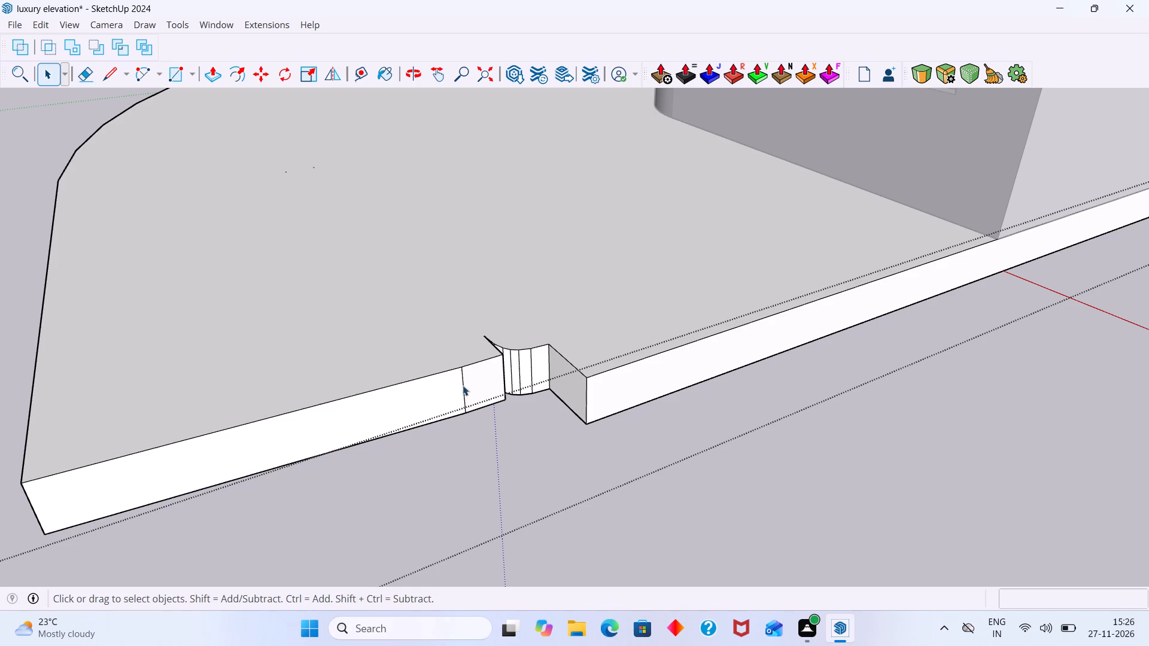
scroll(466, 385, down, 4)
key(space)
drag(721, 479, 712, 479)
Extend the three narrow curved faces next to the extended front segment about 1" with Joint Push Pull, toward that segment's corner.
middle_drag(525, 447, 555, 455)
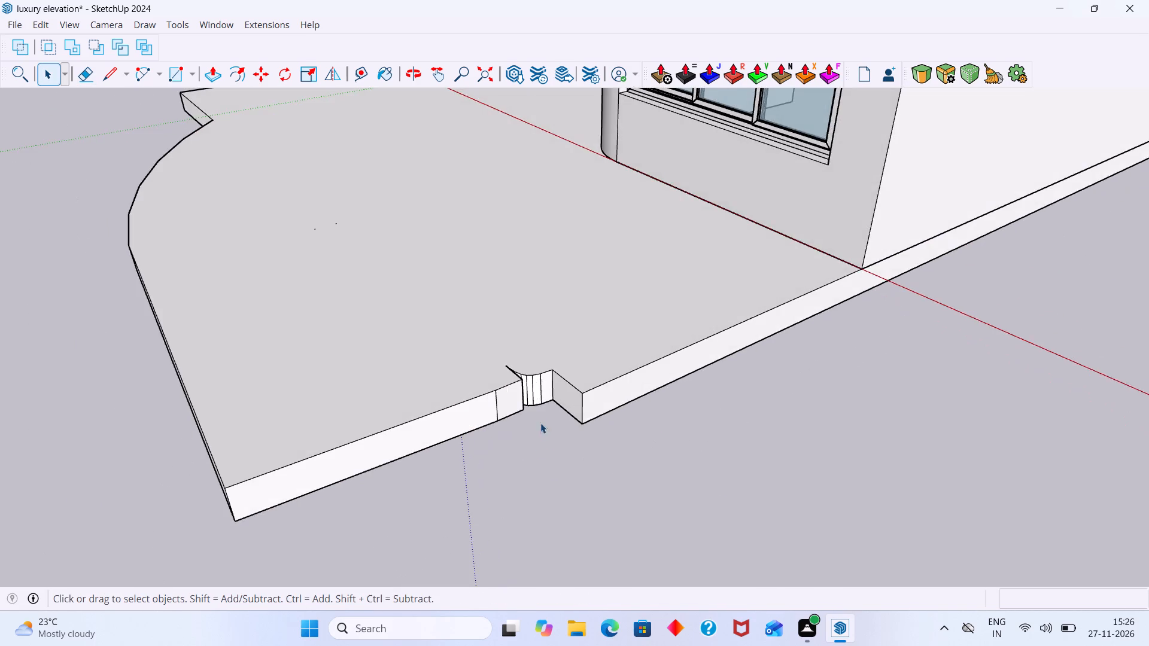
scroll(530, 404, up, 18)
middle_drag(531, 348, 453, 370)
scroll(521, 351, up, 9)
scroll(496, 267, up, 4)
middle_drag(456, 255, 381, 254)
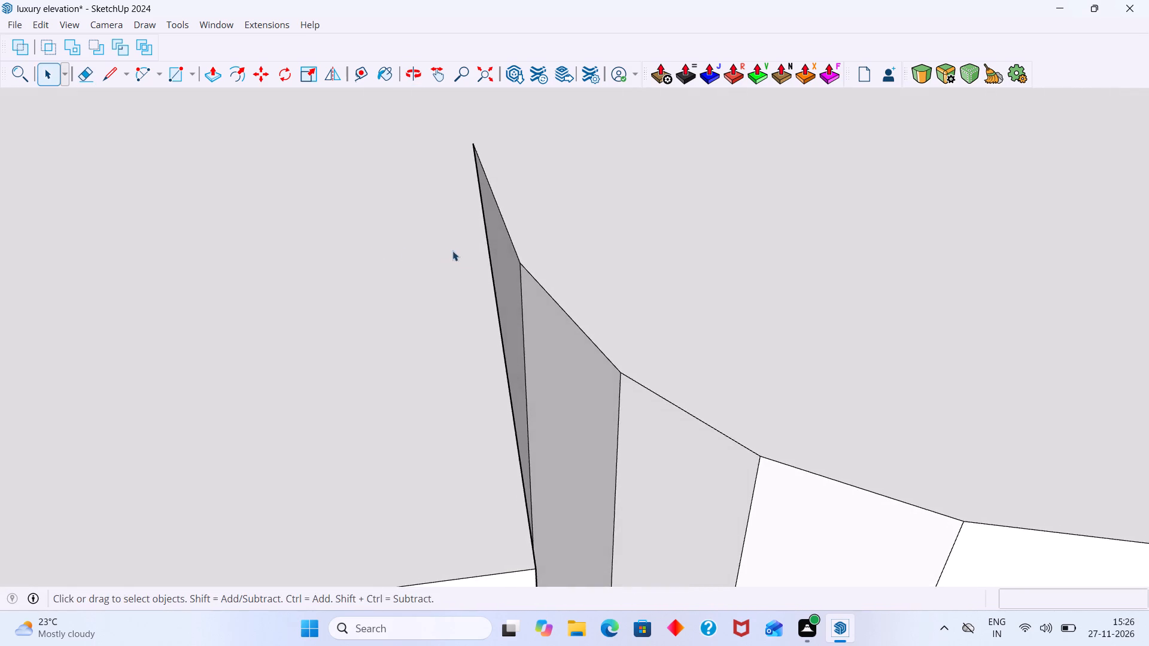
scroll(493, 255, up, 1)
middle_drag(525, 264, 604, 262)
scroll(521, 275, up, 3)
click(503, 272)
click(495, 279)
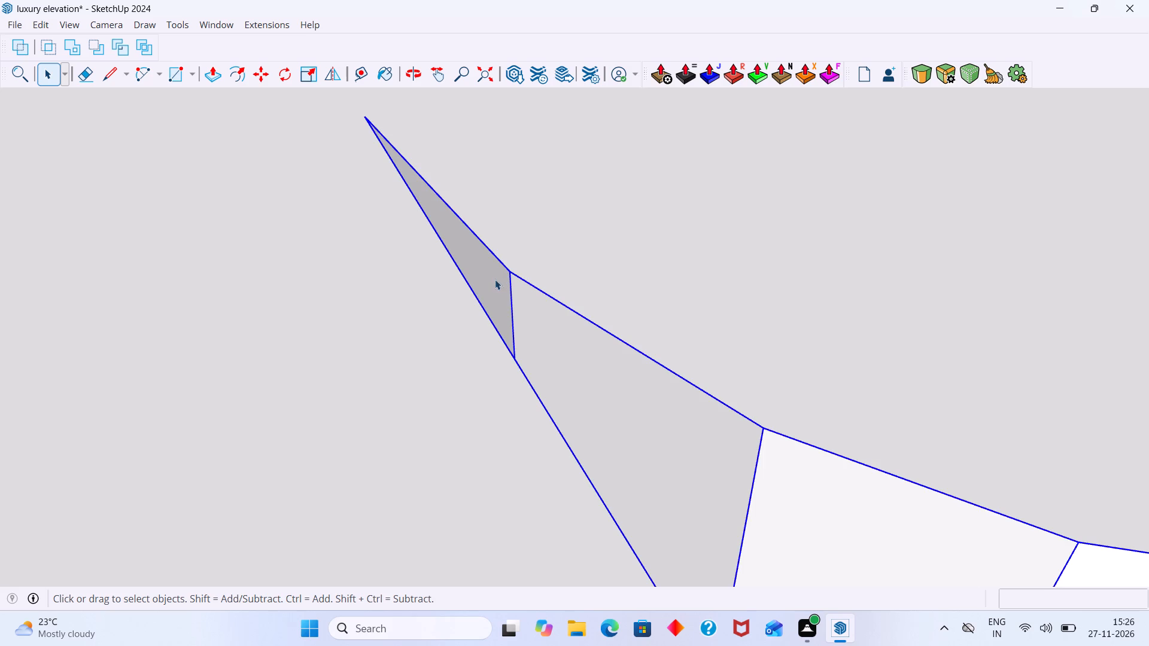
double_click(504, 282)
click(496, 281)
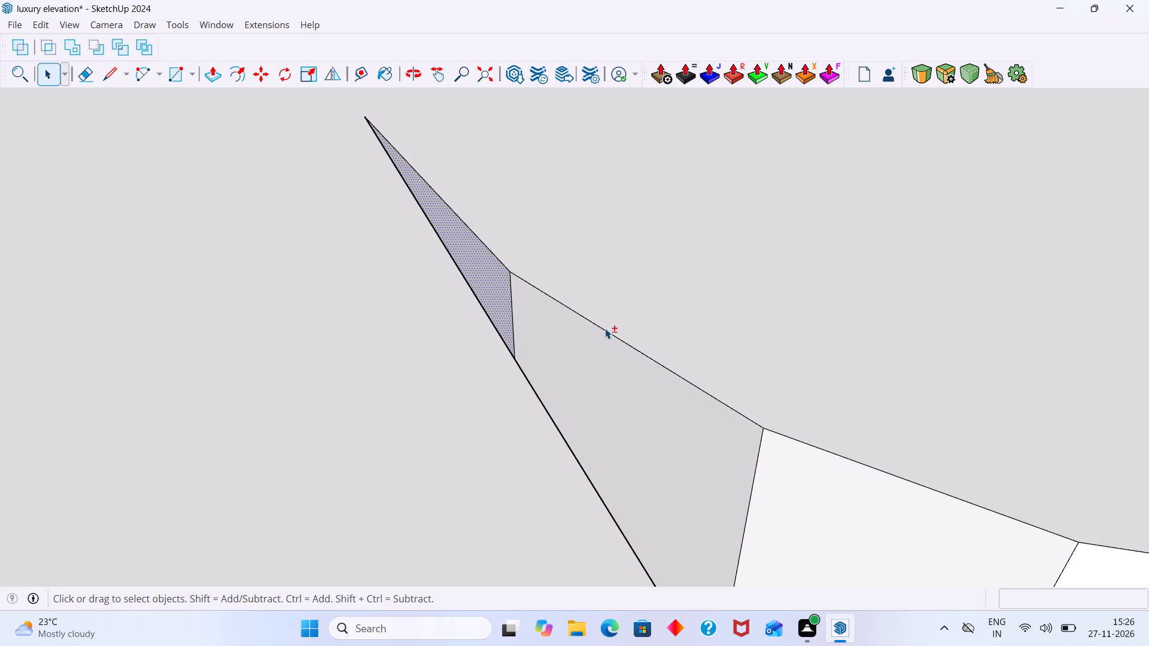
shift+click(605, 328)
shift+click(597, 342)
shift+scroll(595, 345, down, 6)
shift+click(775, 447)
shift+middle_drag(728, 439, 628, 311)
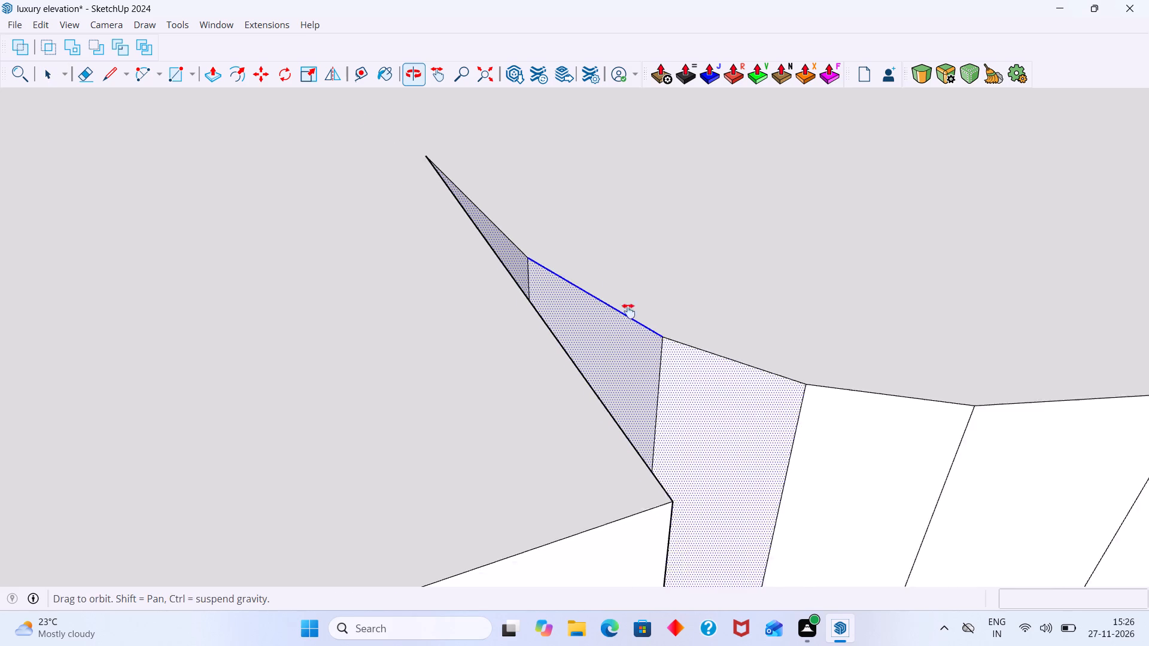
shift+middle_drag(628, 311, 594, 264)
shift+scroll(591, 294, down, 12)
scroll(646, 331, up, 3)
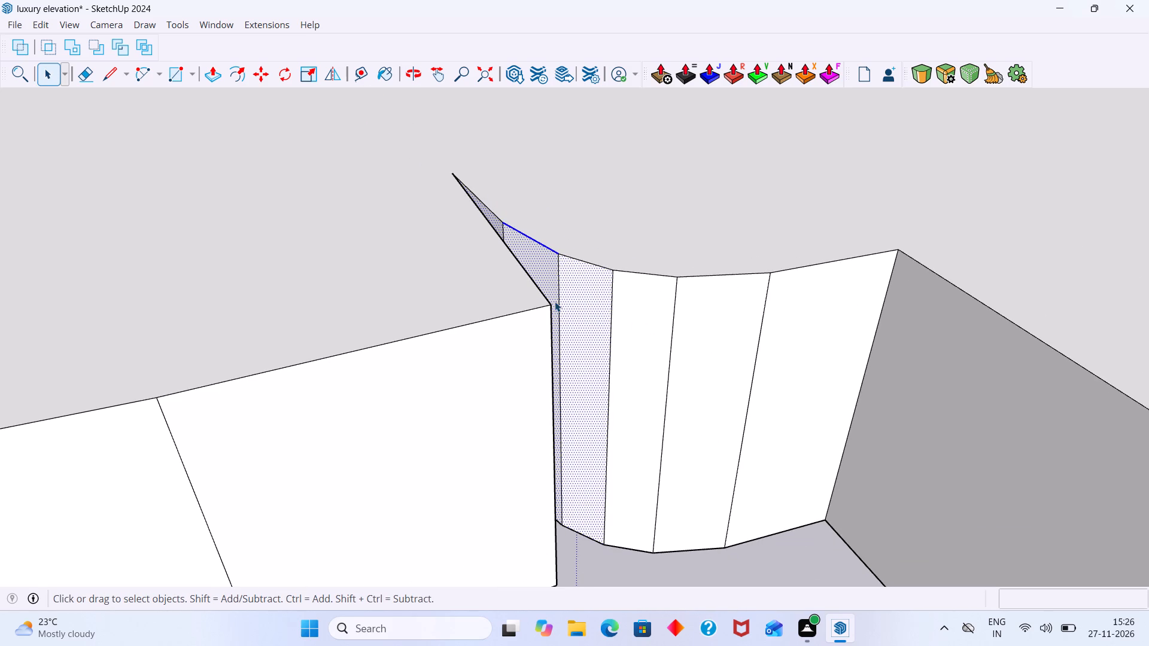
click(712, 76)
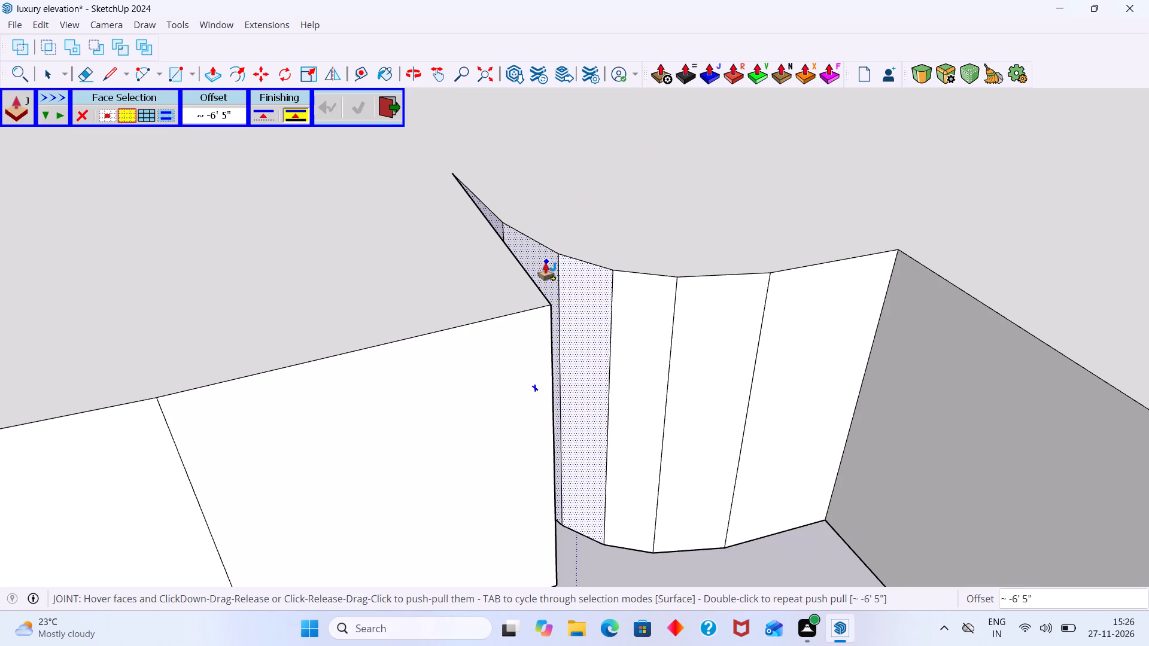
click(545, 263)
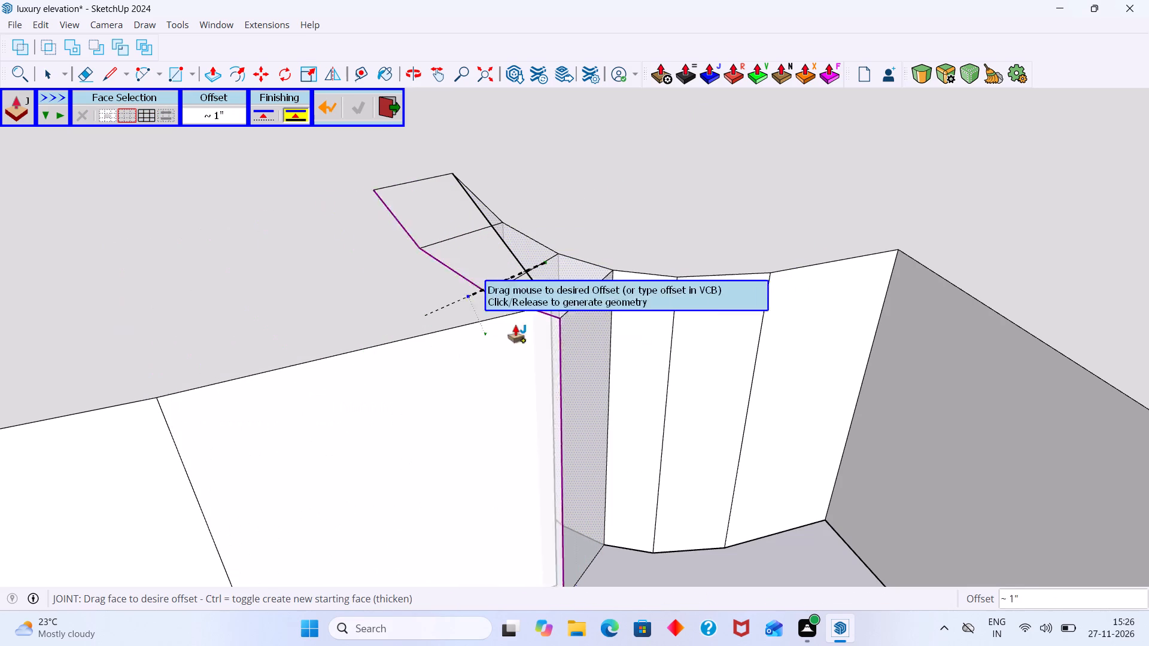
click(553, 306)
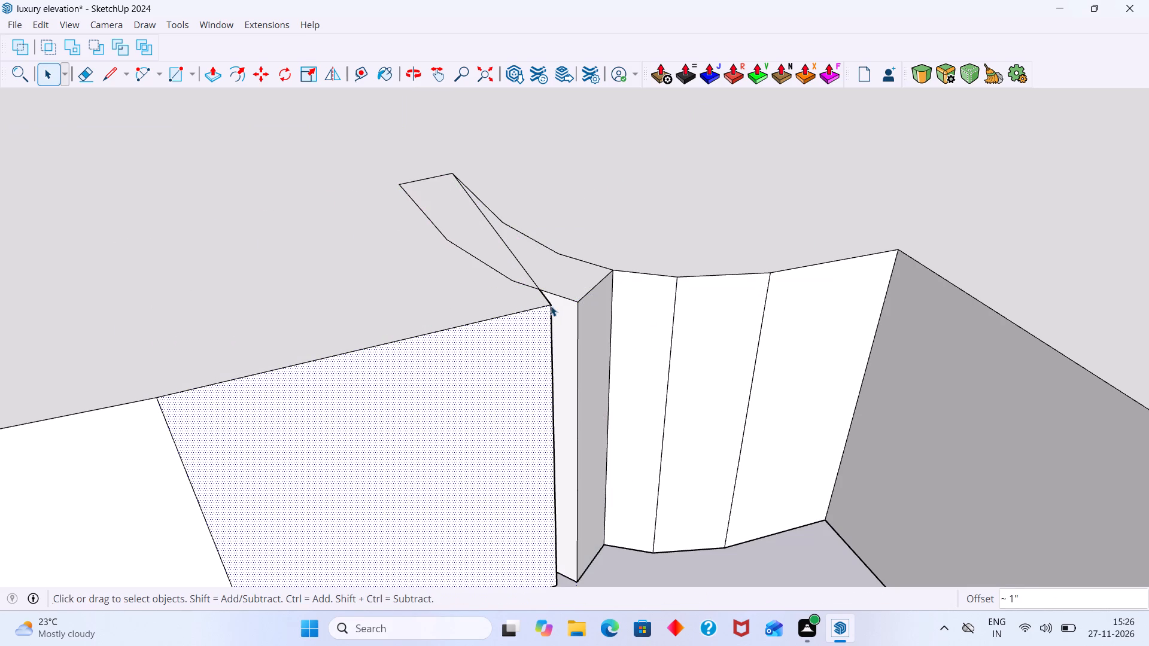
key(space)
Erase the edges outlining the thin curved strip on the slab's top face behind the front corner.
scroll(568, 322, down, 20)
scroll(568, 322, down, 5)
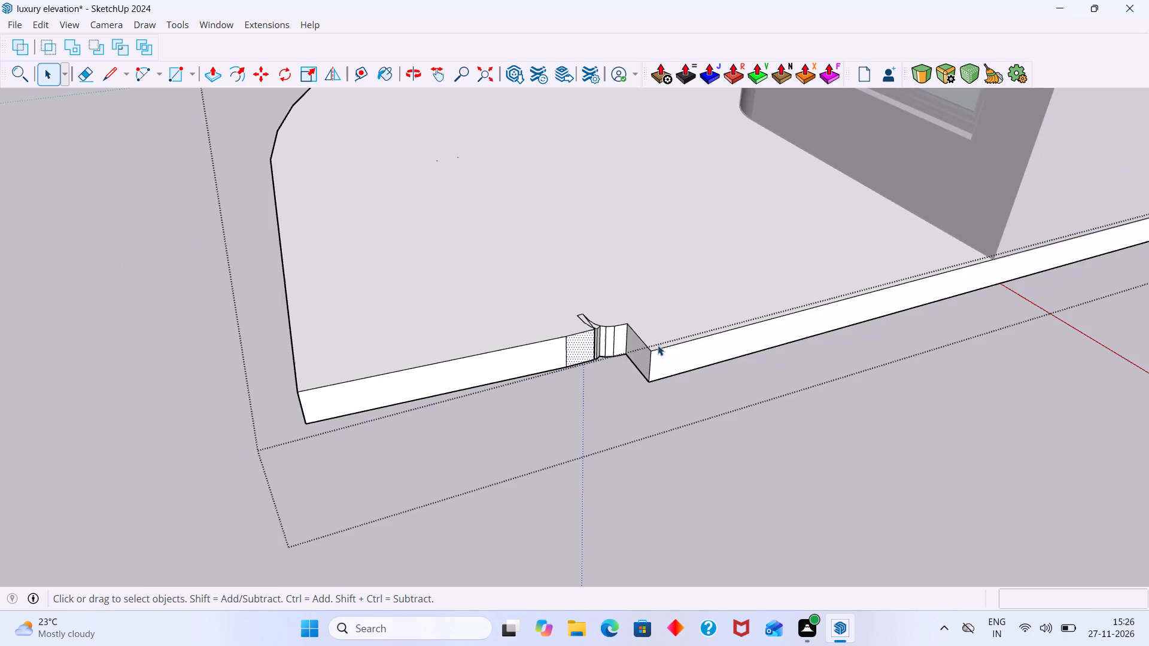
click(689, 389)
scroll(601, 329, up, 10)
triple_click(603, 300)
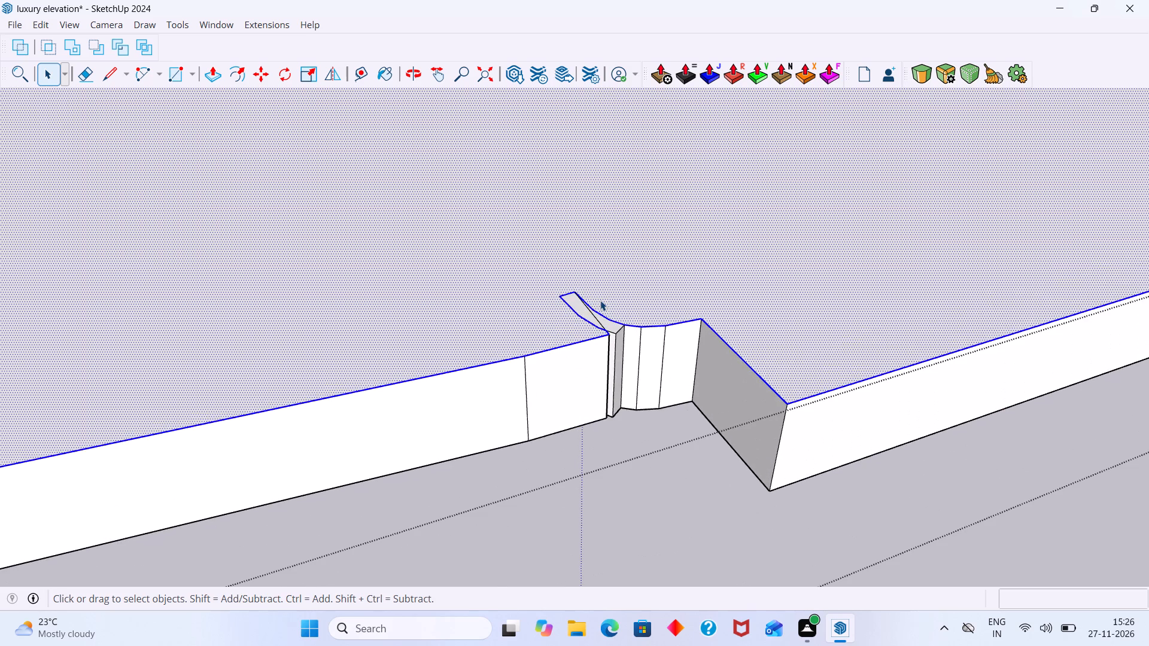
click(600, 300)
click(594, 319)
click(591, 321)
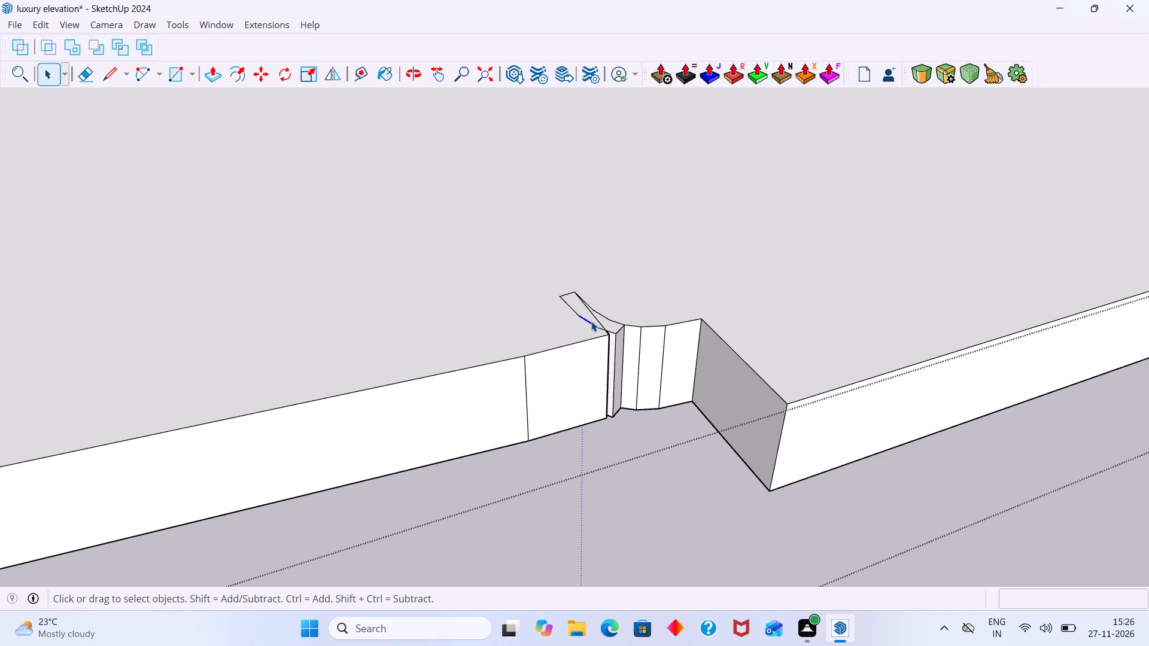
key(e)
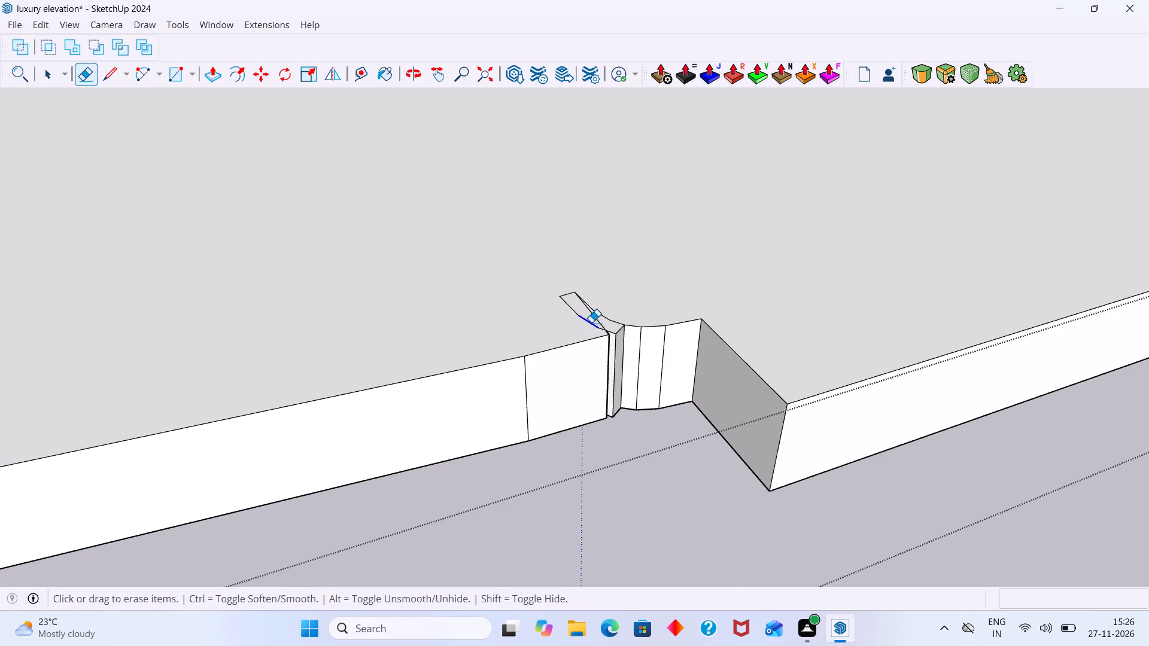
drag(582, 325, 610, 299)
drag(593, 307, 577, 313)
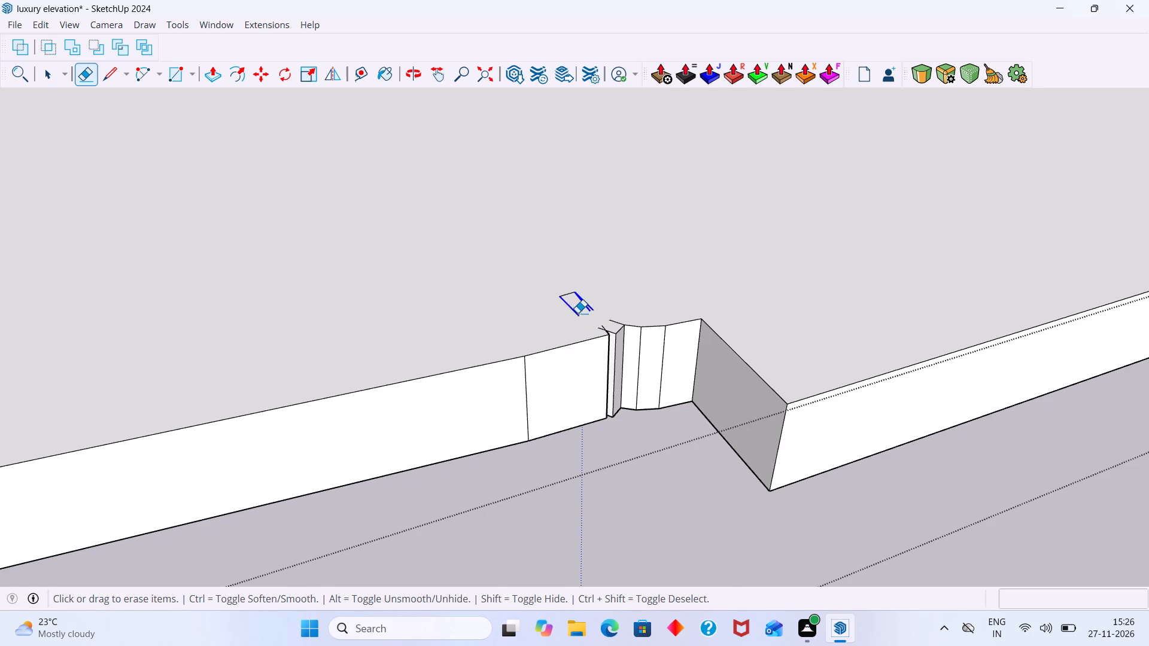
drag(577, 313, 593, 292)
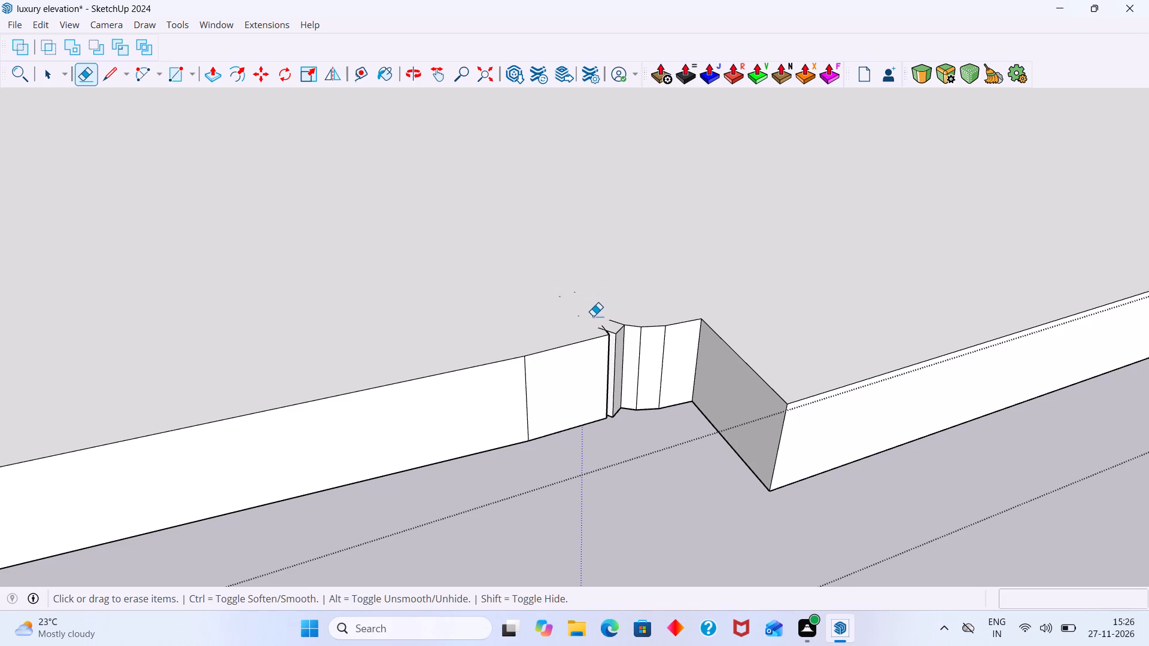
drag(593, 316, 584, 288)
Erase the leftover edge stubs and tiny remnants on the top face where the curved strip met the front corner.
scroll(582, 299, up, 6)
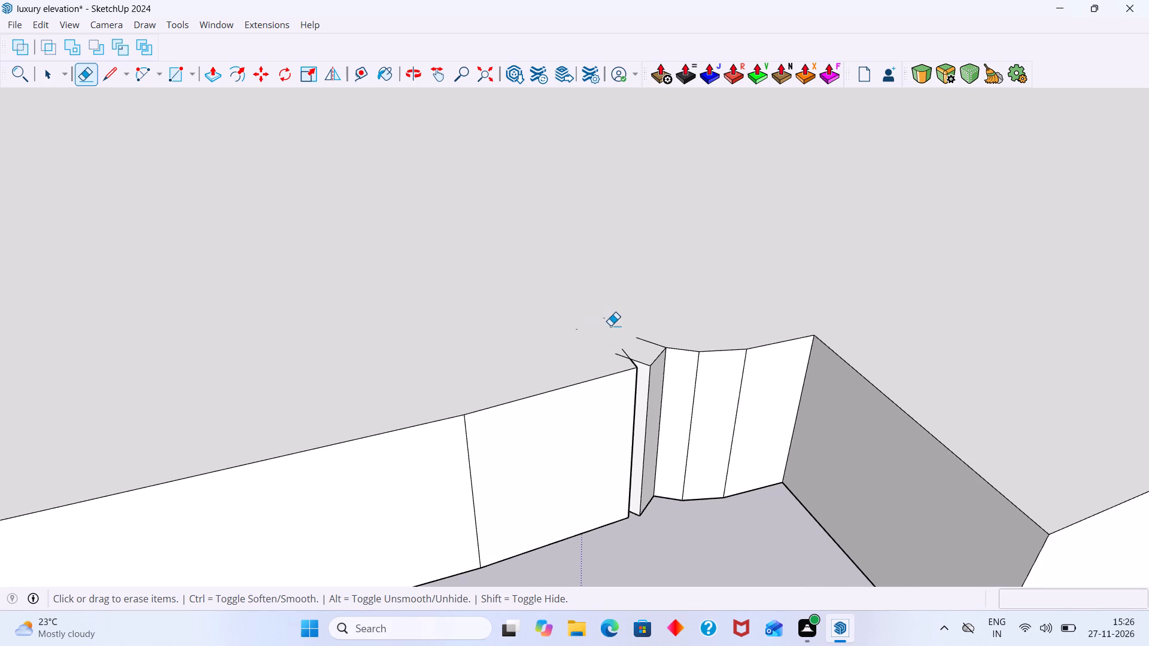
drag(607, 318, 574, 332)
click(602, 318)
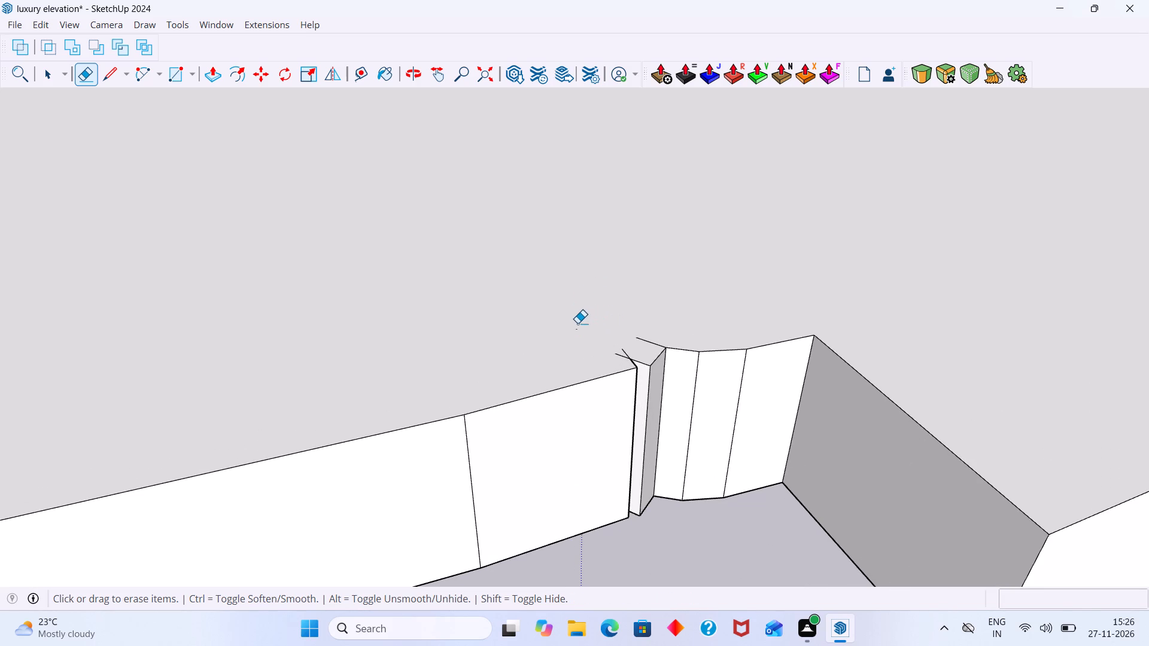
click(576, 324)
click(582, 331)
drag(649, 348, 623, 358)
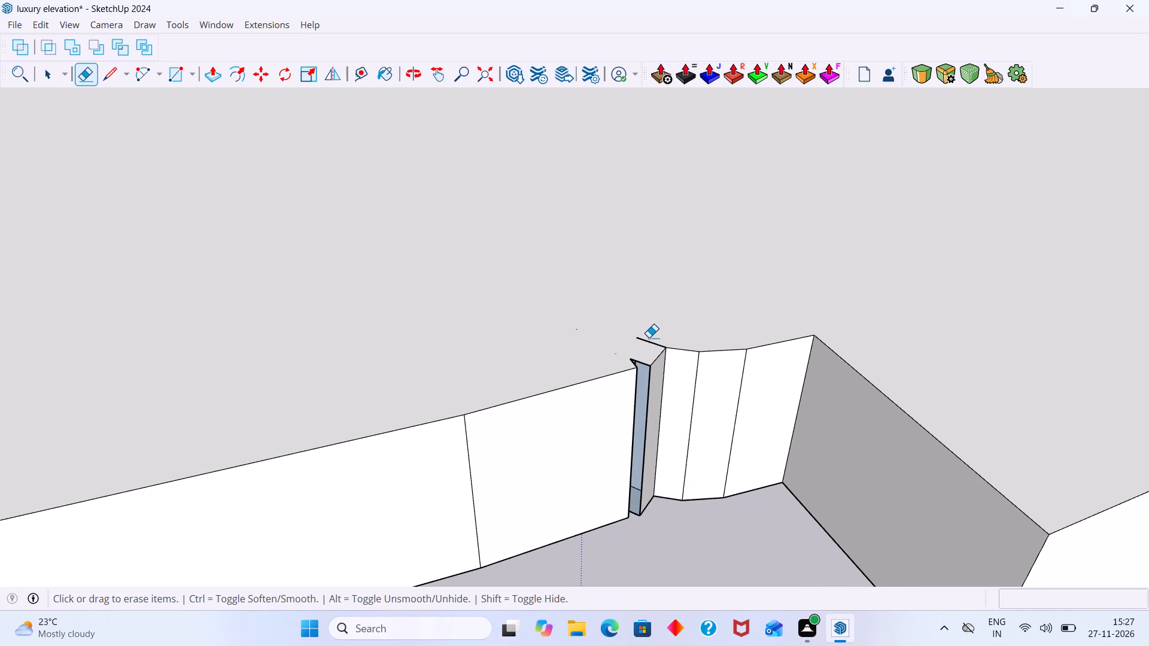
click(651, 341)
click(636, 343)
drag(634, 337, 615, 352)
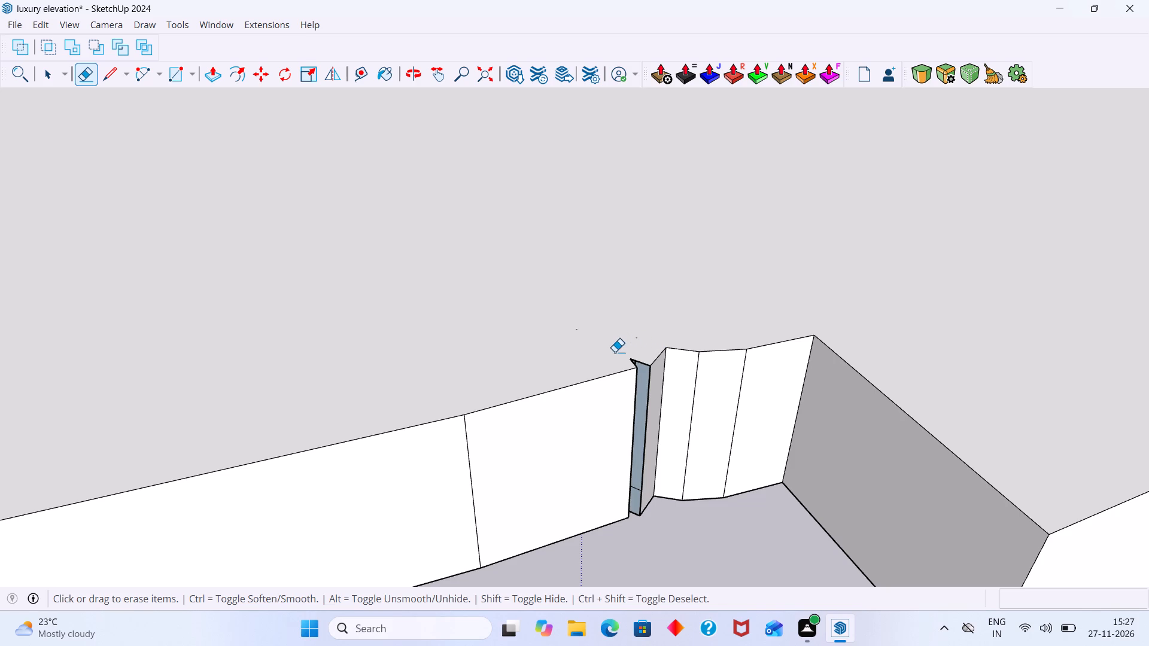
drag(615, 352, 579, 325)
click(642, 335)
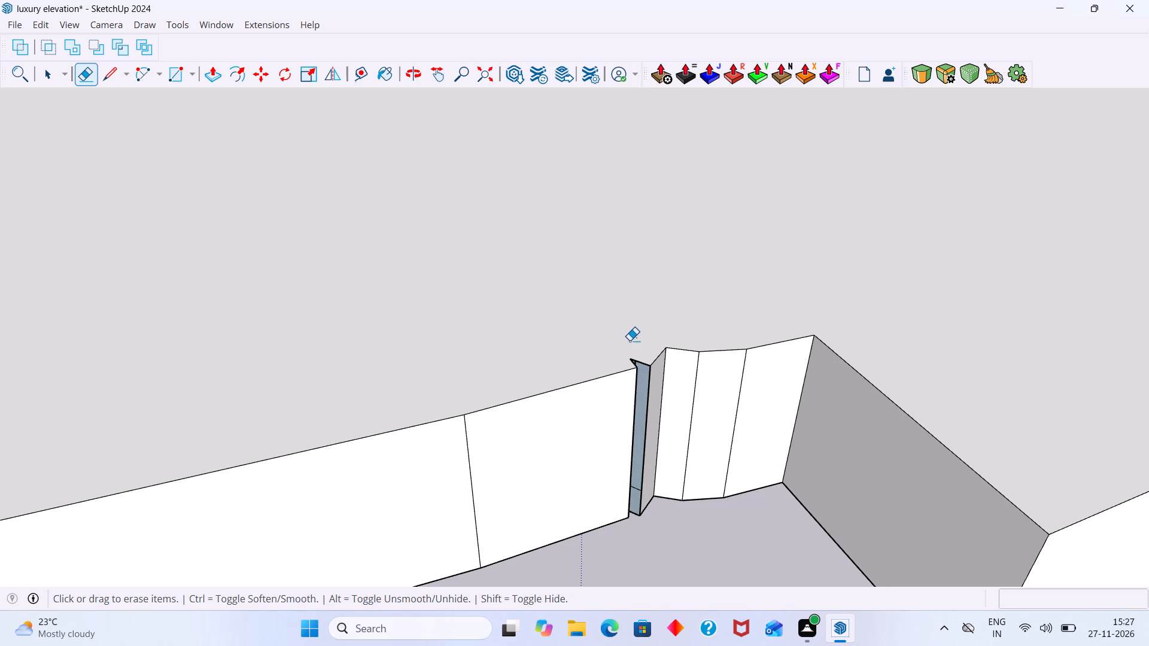
key(space)
scroll(645, 393, up, 6)
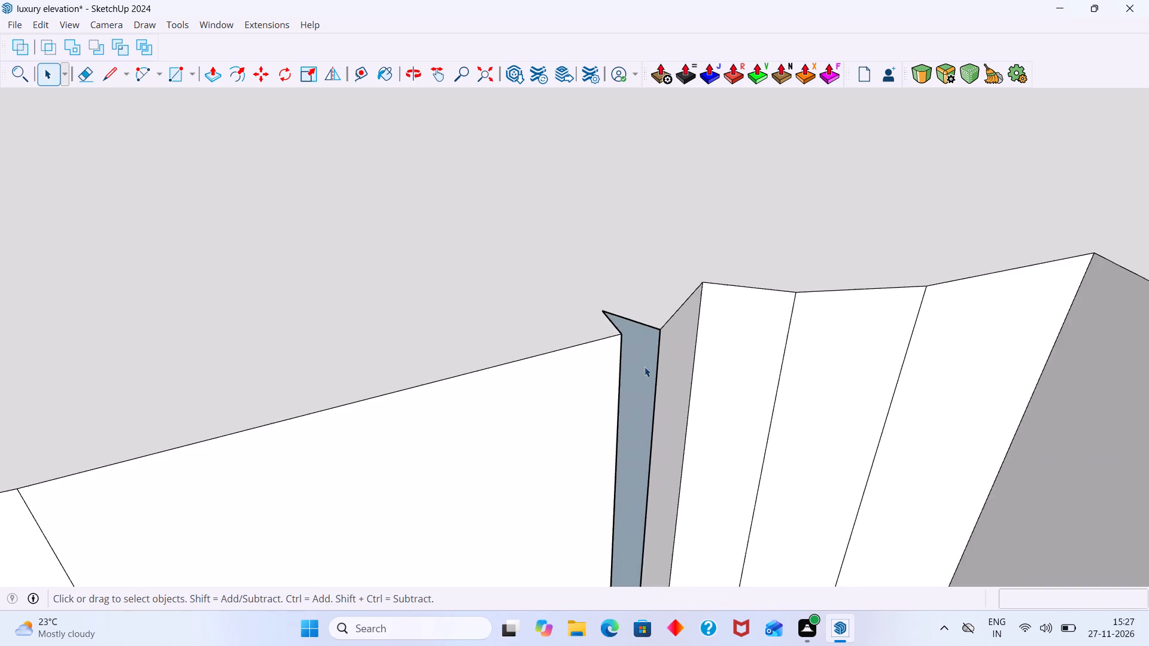
Undo the recent edge erasures and Joint Push Pull extensions around the front segment's end at the notch.
middle_drag(643, 363, 529, 329)
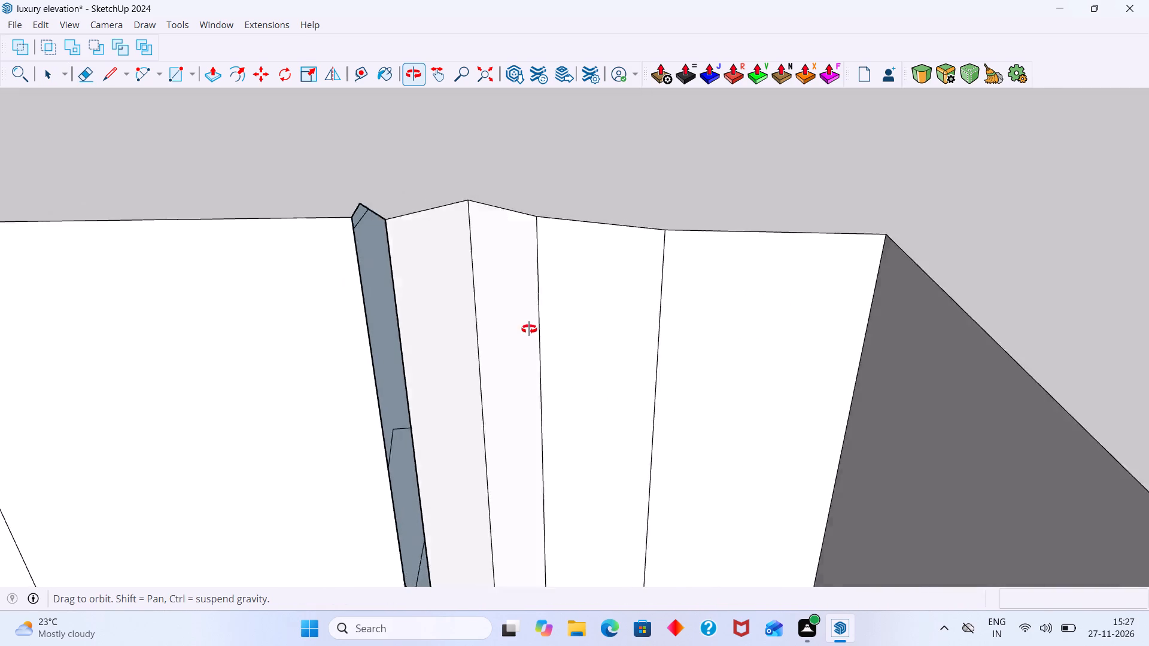
middle_drag(529, 329, 592, 327)
scroll(576, 314, down, 7)
scroll(550, 455, up, 3)
key(ctrl+z)
key(ctrl+z)
key(ctrl+z)
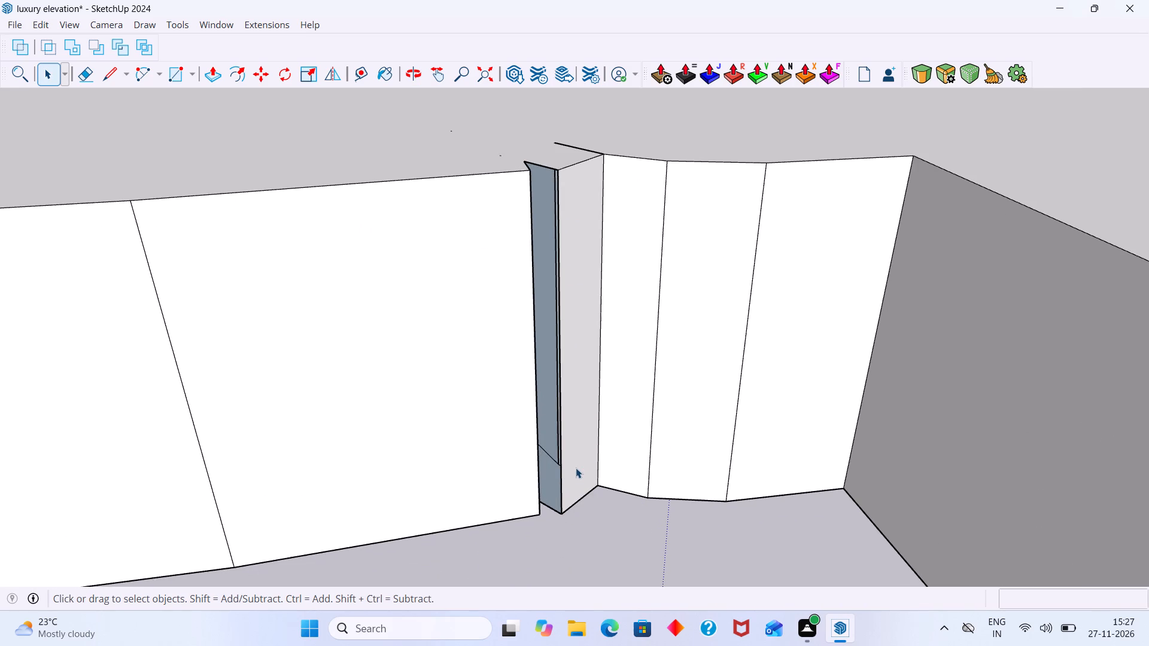
key(ctrl+z)
scroll(519, 373, up, 3)
middle_drag(498, 342, 328, 420)
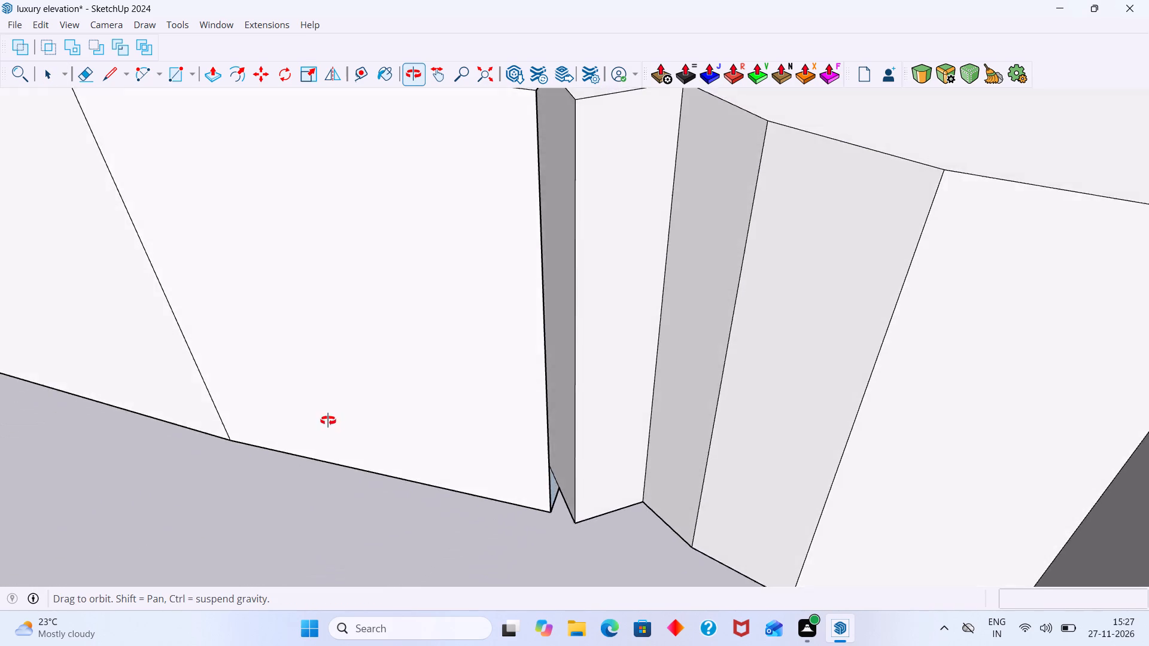
middle_drag(328, 420, 261, 439)
key(ctrl+z)
key(ctrl+z)
key(ctrl+z)
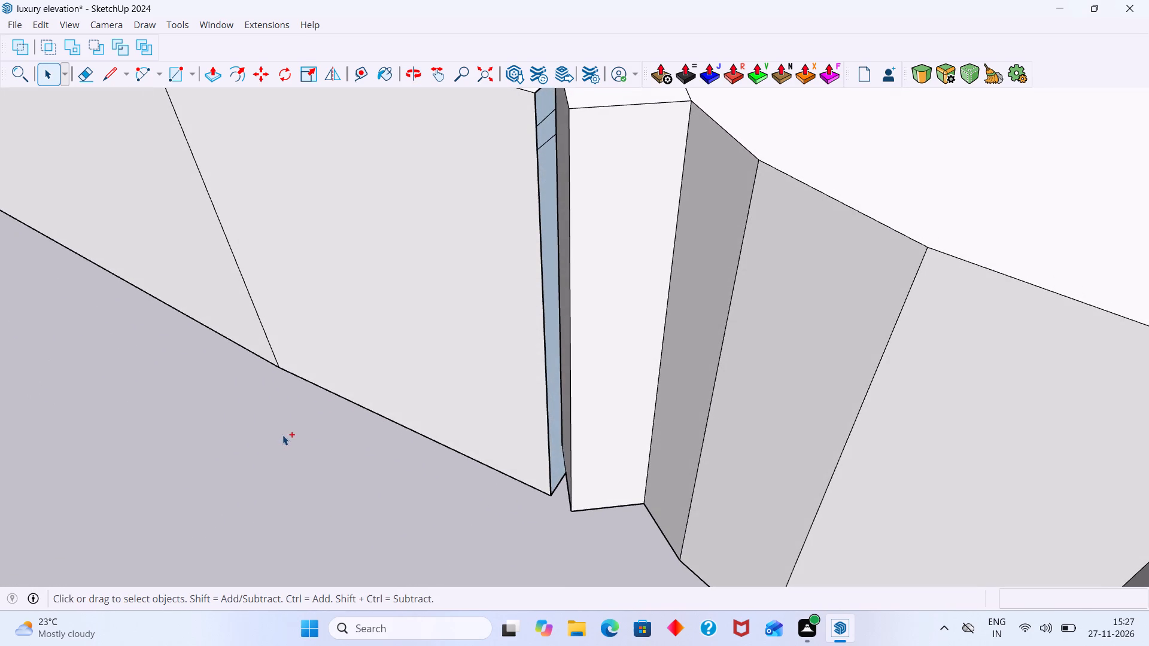
key(ctrl+z)
key(ctrl+z)
scroll(459, 415, down, 10)
middle_drag(533, 409, 663, 398)
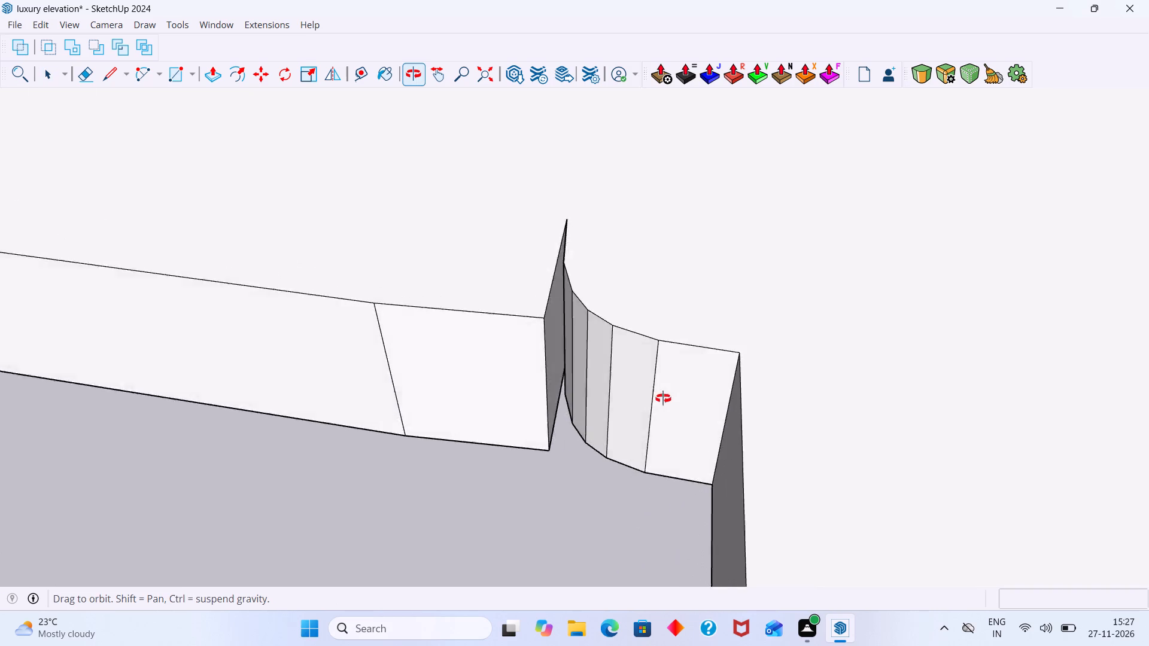
middle_drag(663, 398, 580, 349)
Extend the front segment's end face about 3" across the notch curve with Round Push Pull.
scroll(537, 311, up, 7)
double_click(546, 314)
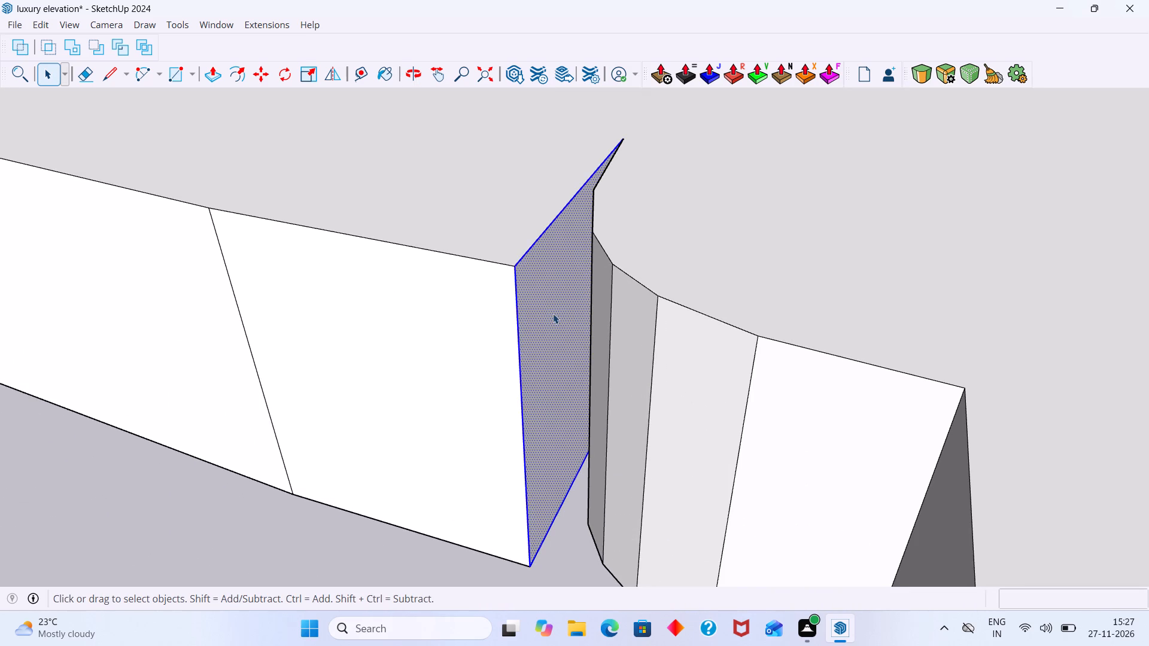
click(554, 313)
click(729, 75)
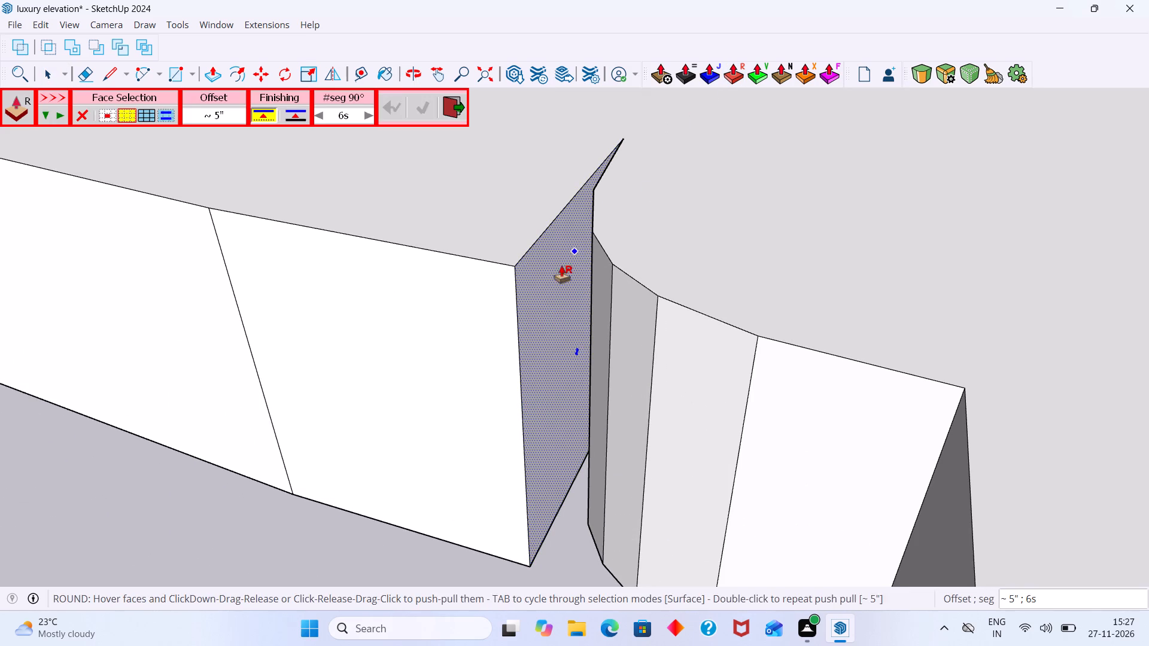
click(548, 272)
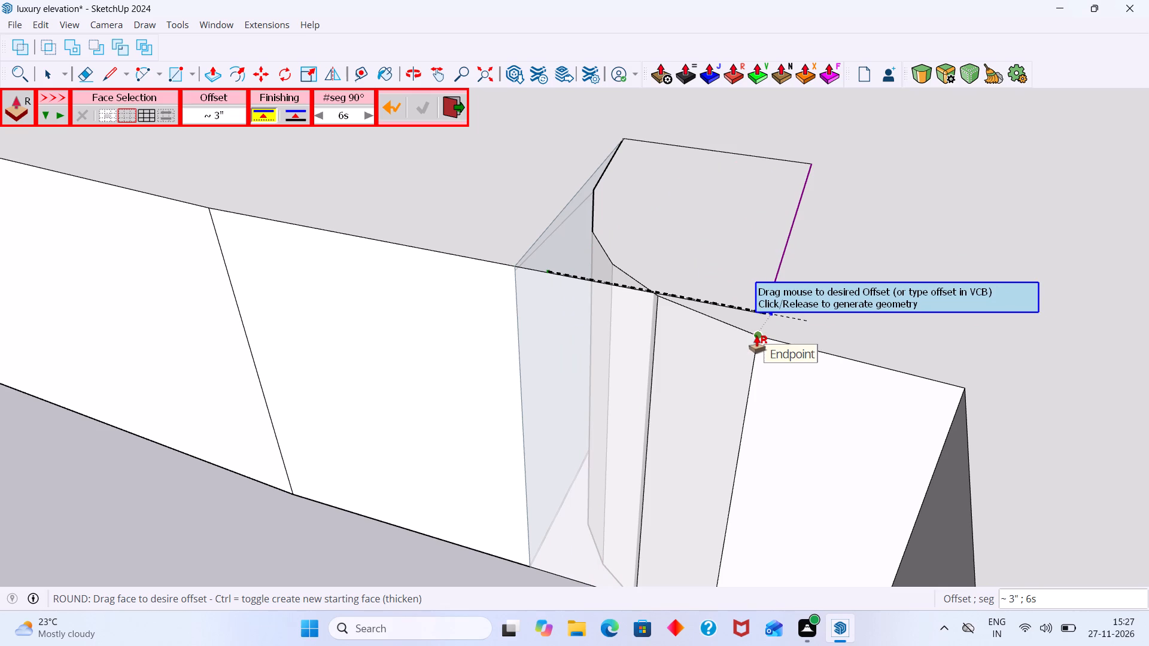
click(756, 336)
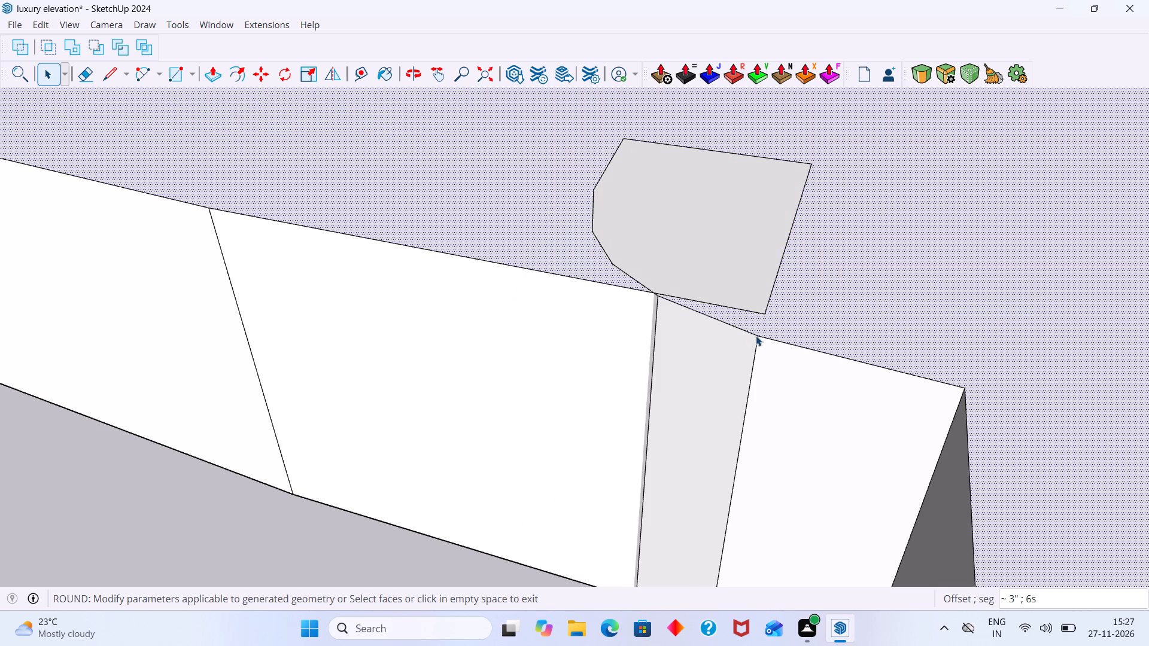
key(space)
Examine the extended front segment, the remaining notch and the whole base slab from several sides.
scroll(710, 292, down, 5)
middle_drag(738, 324, 1075, 352)
scroll(627, 231, up, 3)
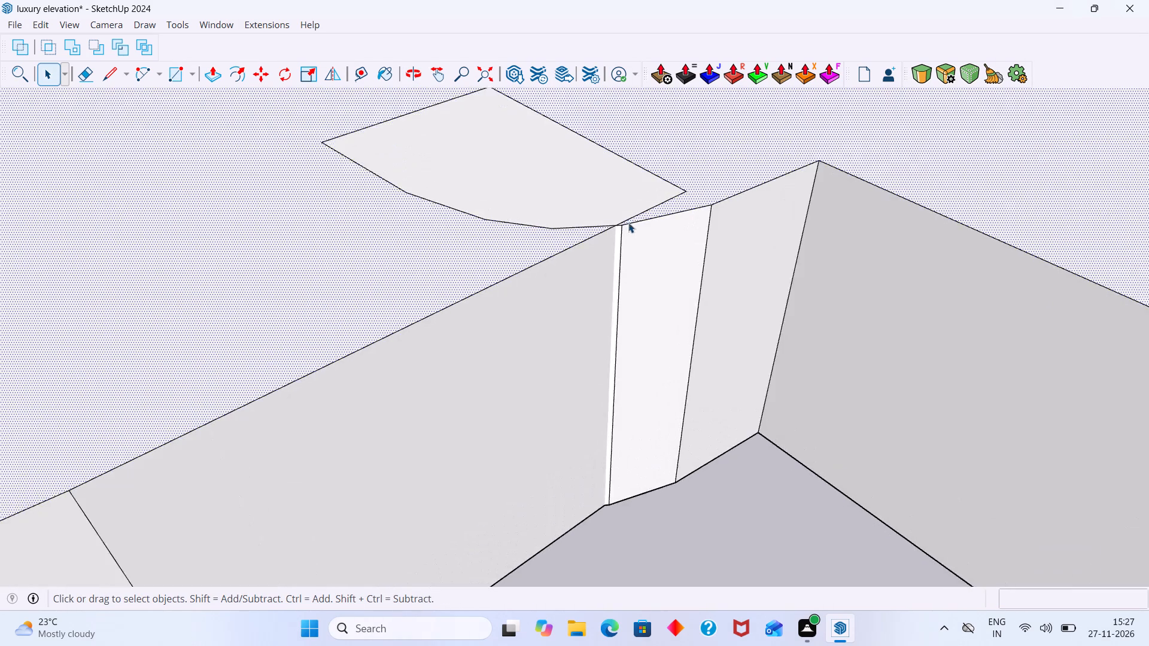
scroll(628, 223, up, 9)
scroll(661, 221, down, 18)
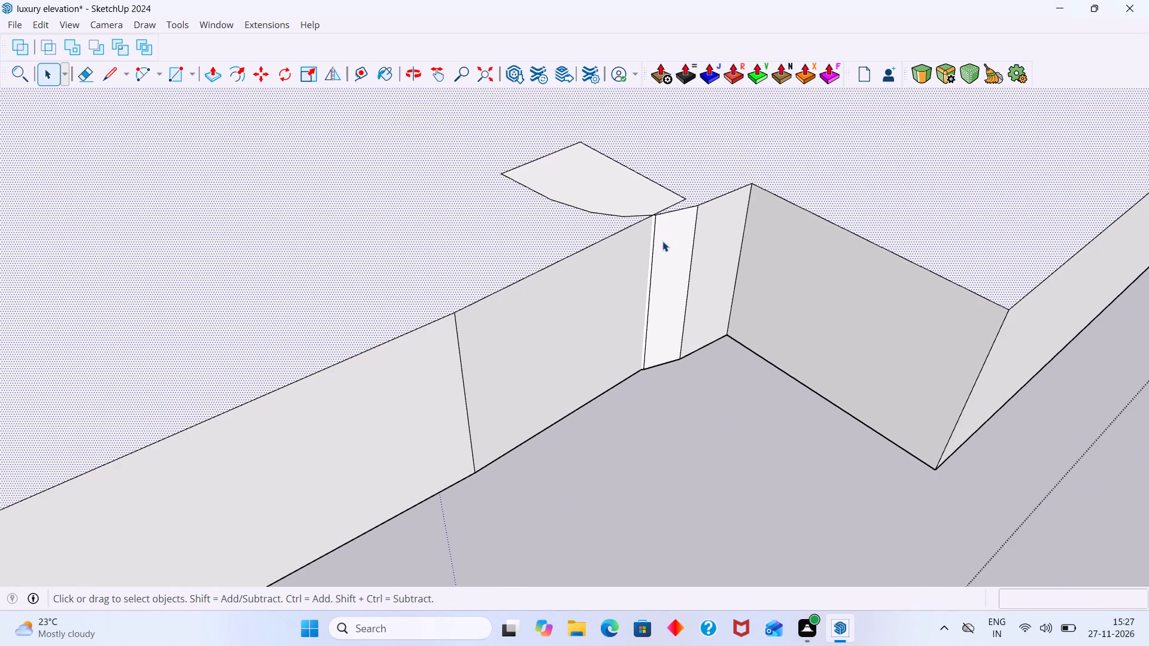
scroll(653, 243, down, 14)
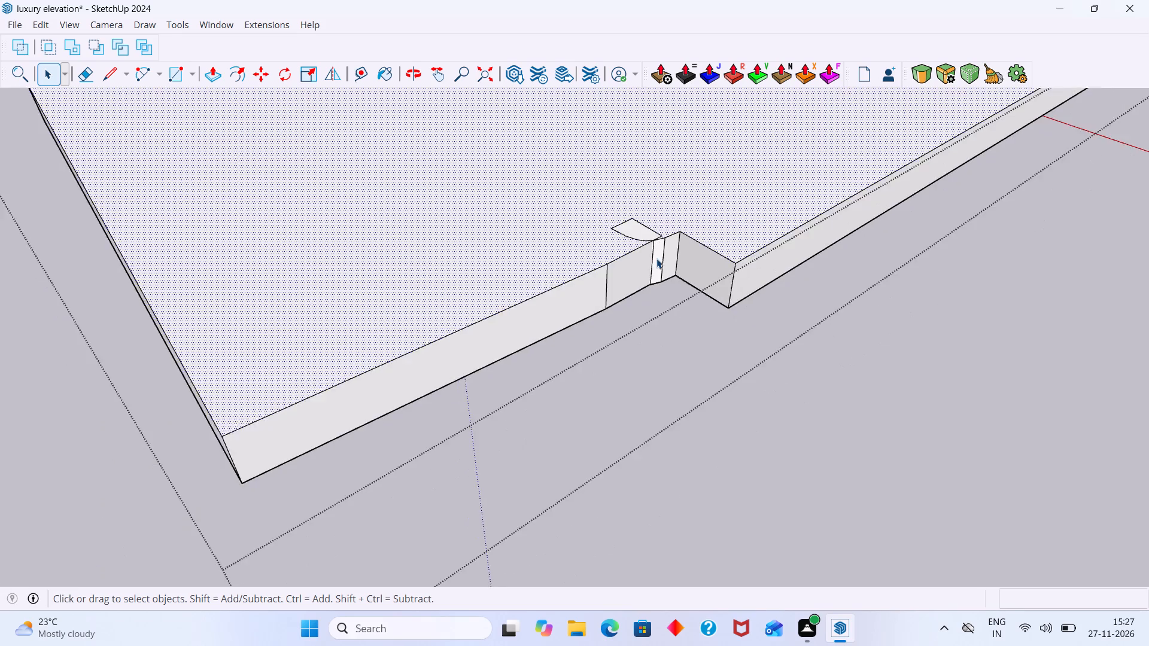
scroll(656, 258, down, 8)
click(860, 283)
scroll(651, 210, up, 4)
middle_drag(661, 233, 759, 214)
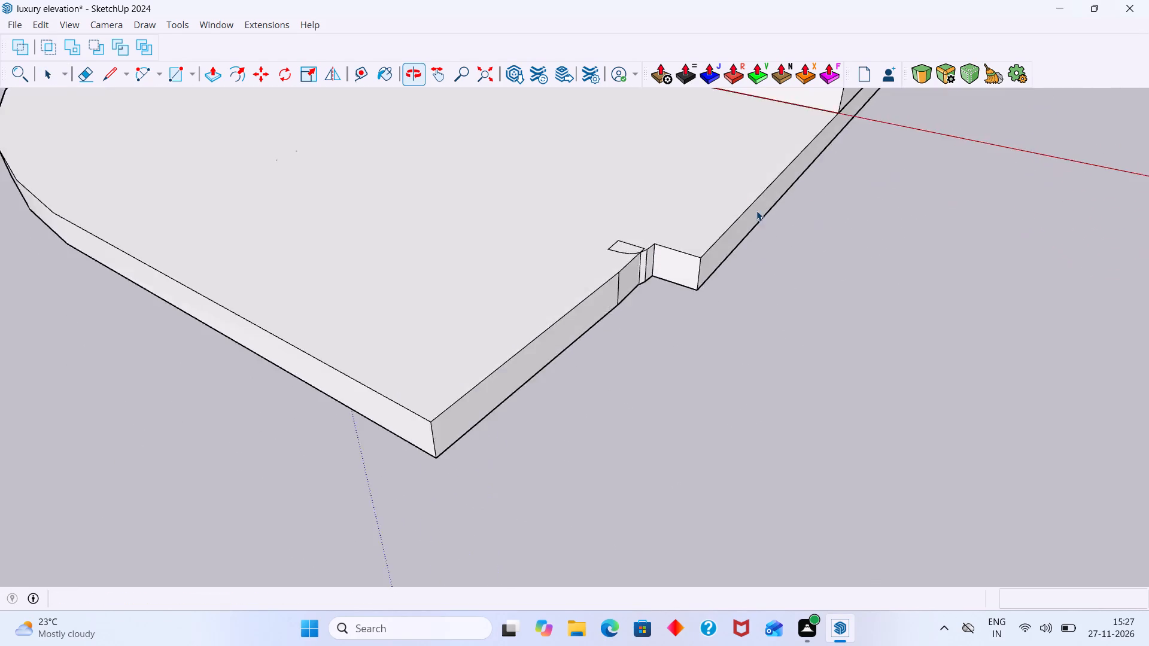
scroll(755, 215, down, 12)
middle_drag(743, 240, 765, 209)
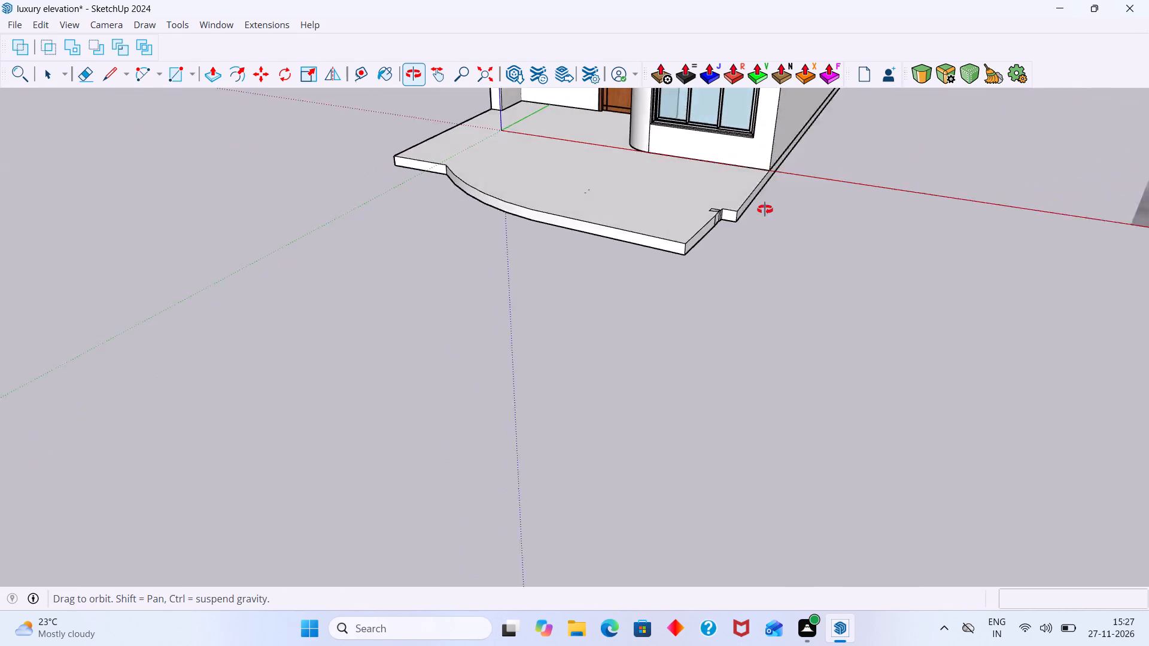
middle_drag(765, 209, 459, 185)
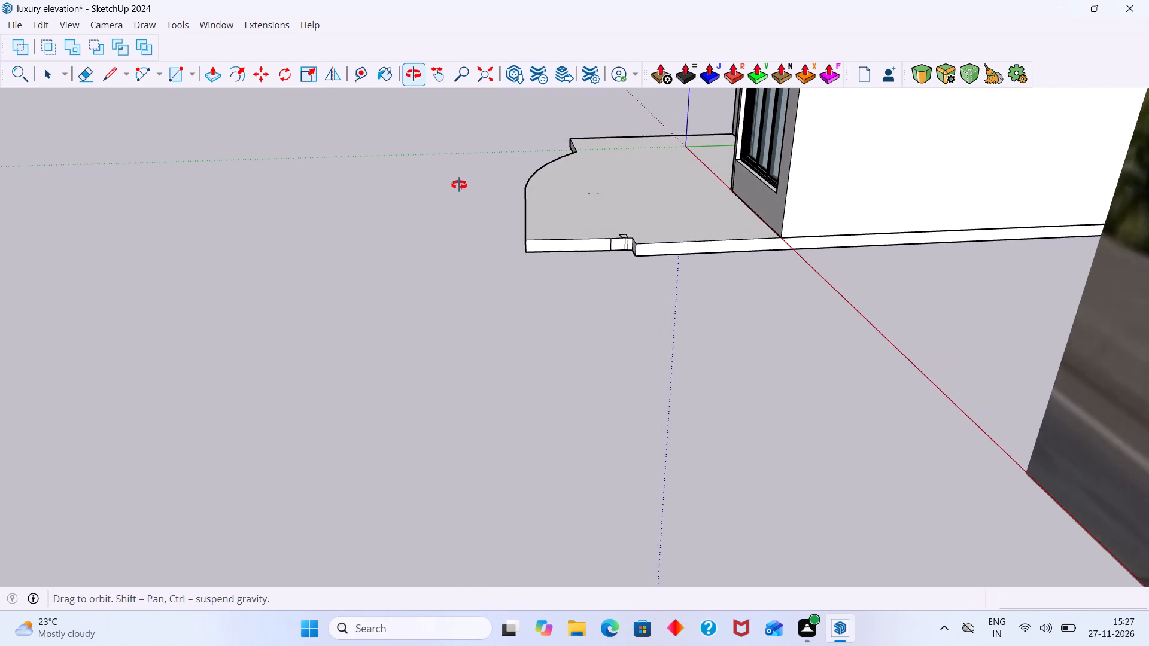
middle_drag(459, 185, 504, 199)
middle_drag(605, 234, 617, 282)
scroll(568, 166, up, 1)
scroll(568, 166, down, 2)
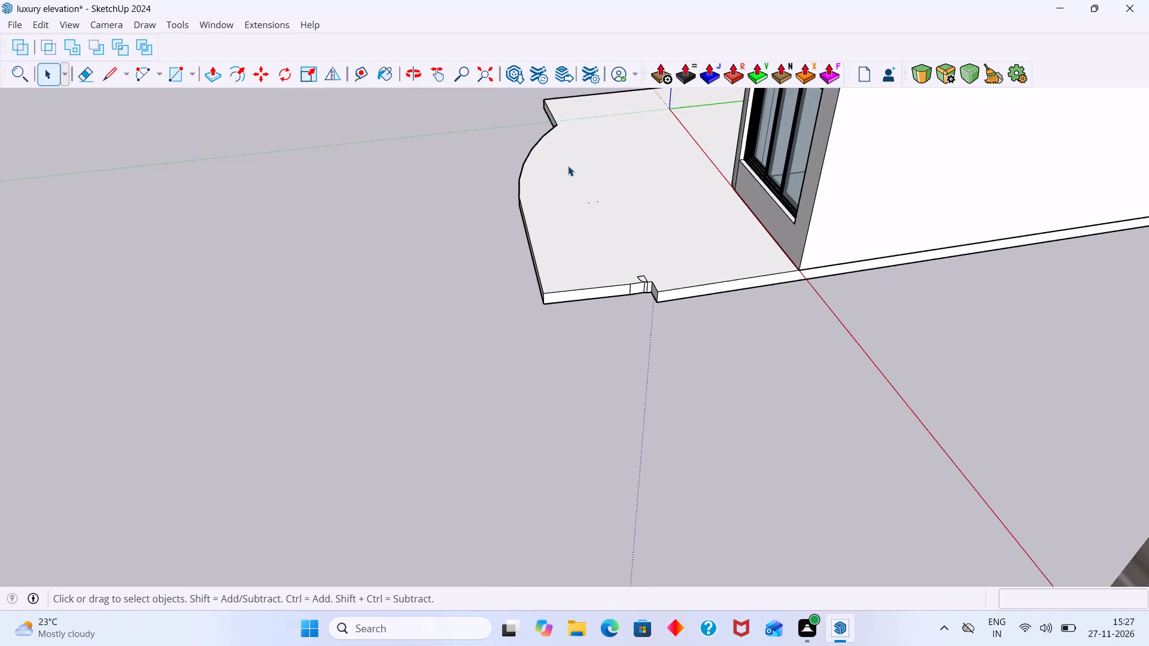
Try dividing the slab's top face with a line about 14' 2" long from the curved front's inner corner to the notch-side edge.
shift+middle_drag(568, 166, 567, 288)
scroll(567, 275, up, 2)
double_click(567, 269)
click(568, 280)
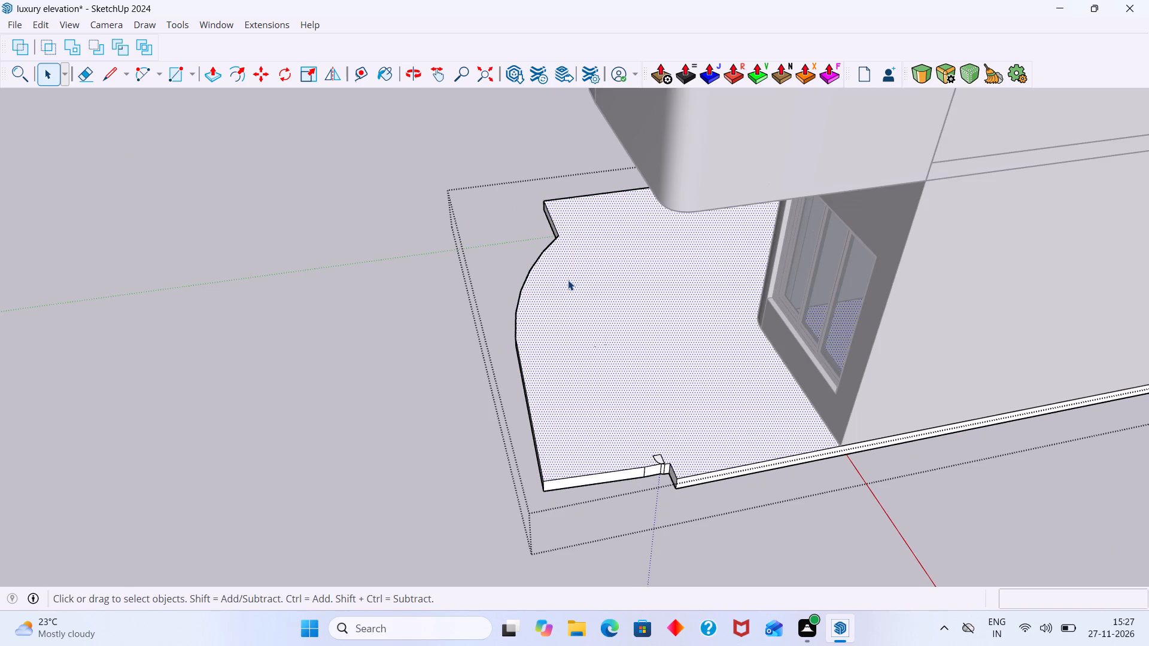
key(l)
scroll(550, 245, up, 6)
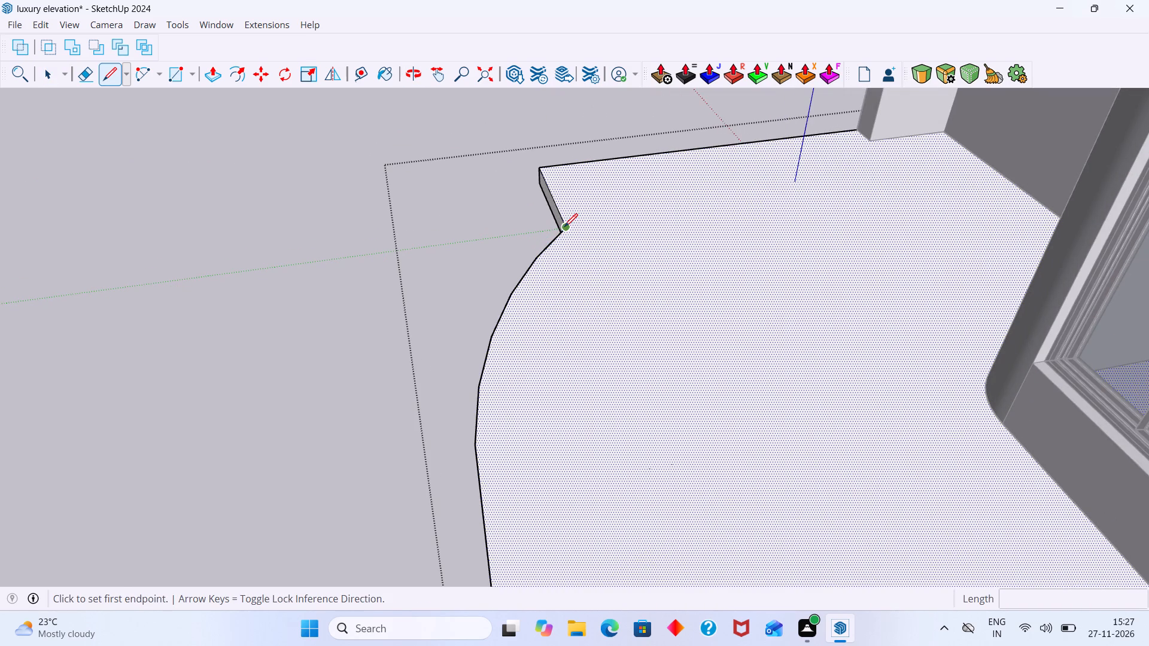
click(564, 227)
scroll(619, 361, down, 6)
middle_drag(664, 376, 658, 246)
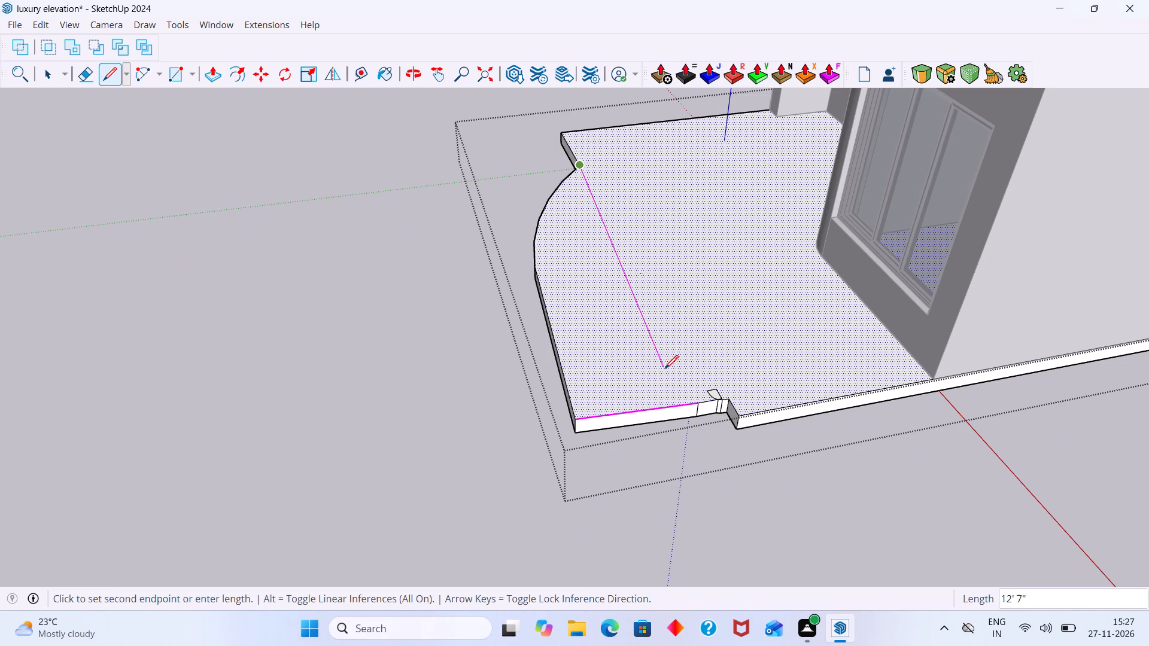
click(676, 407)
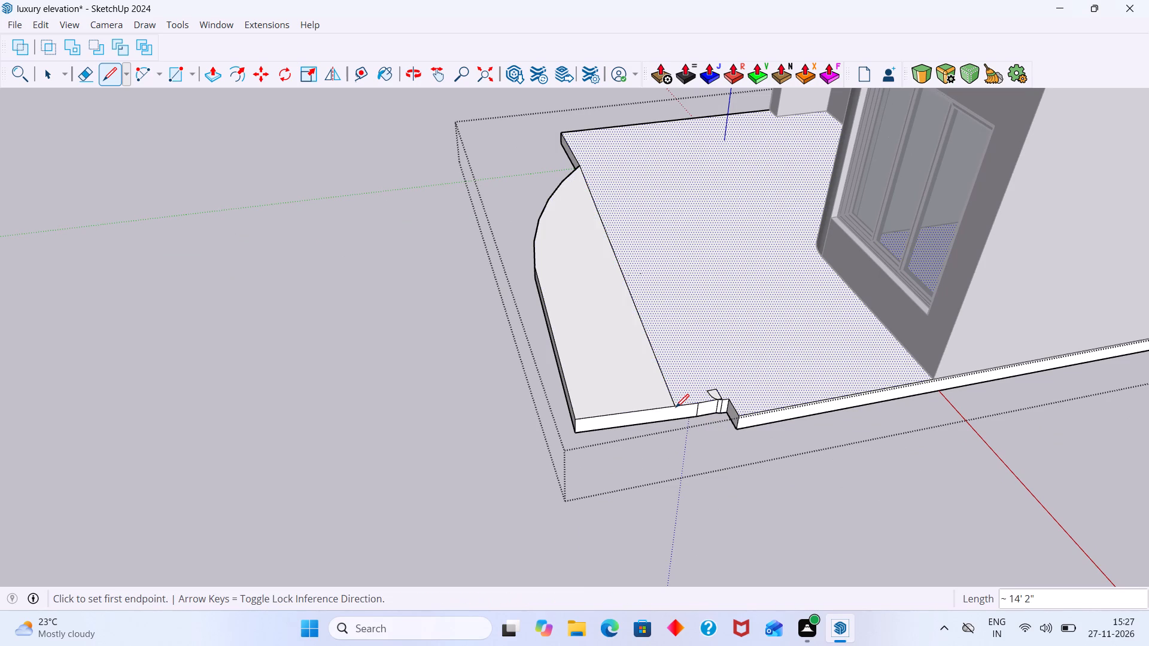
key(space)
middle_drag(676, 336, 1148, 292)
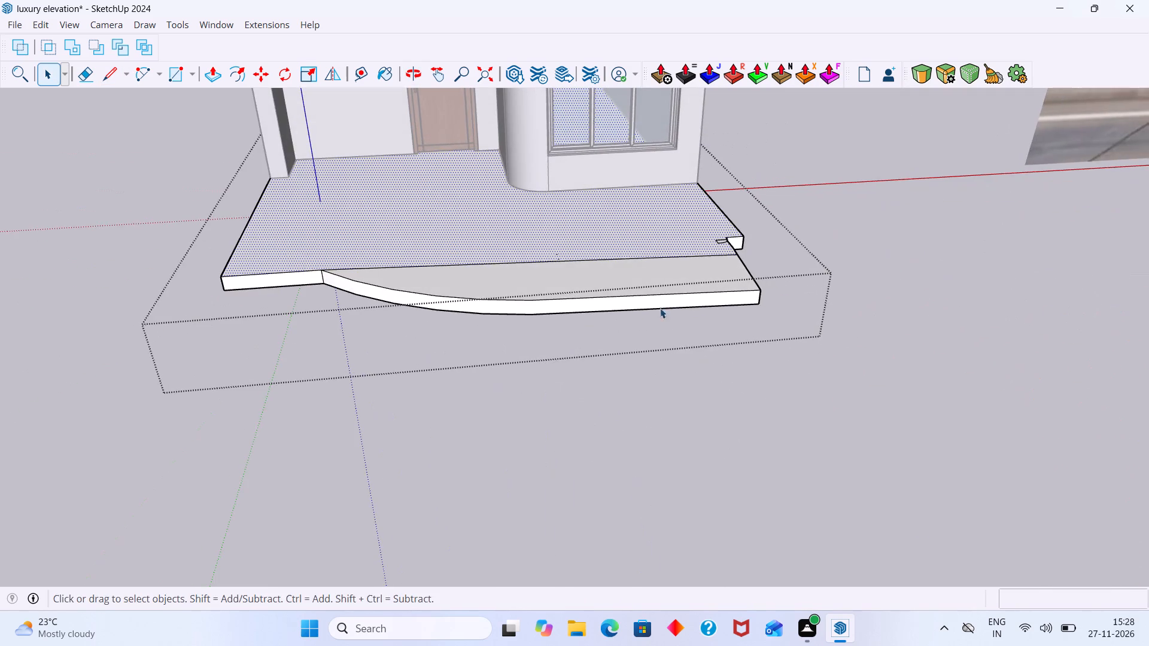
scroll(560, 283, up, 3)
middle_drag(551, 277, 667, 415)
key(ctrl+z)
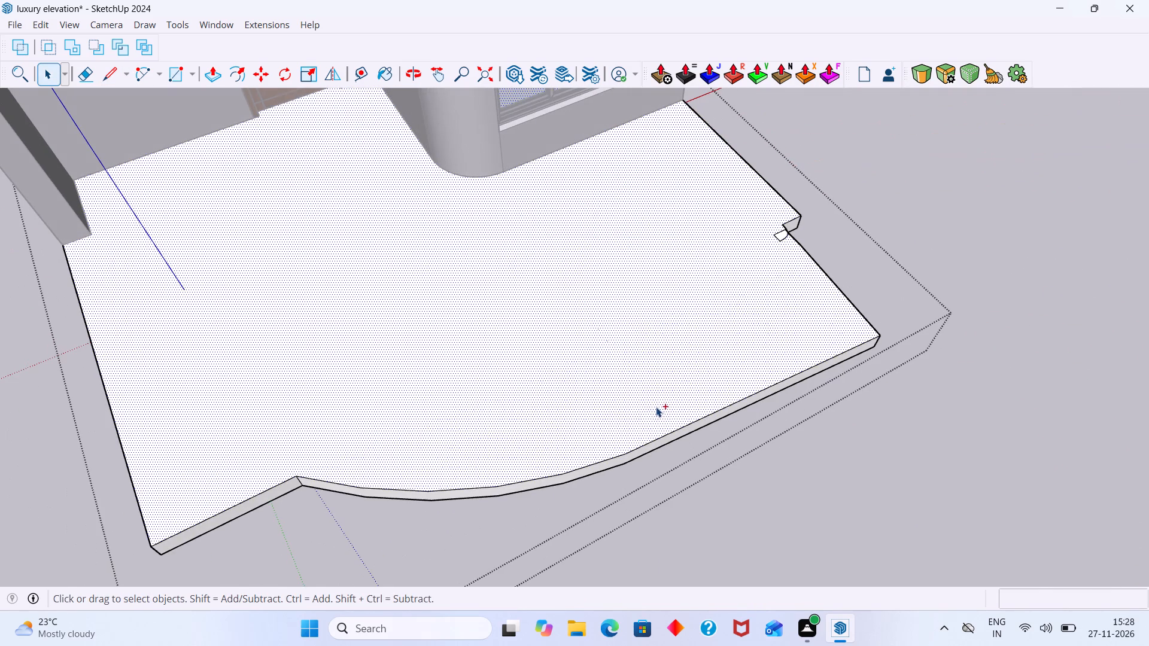
Draw a line about 14' 2" long, locked to the red axis, from the curved front's inner corner to the edge beside the notch.
key(l)
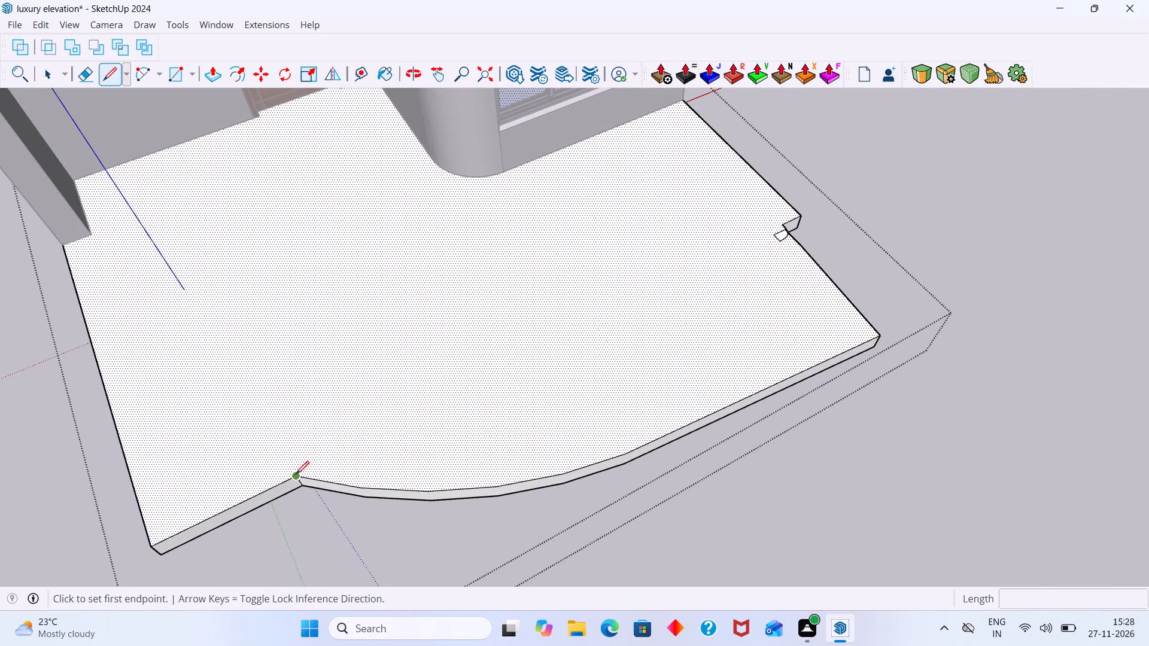
click(293, 476)
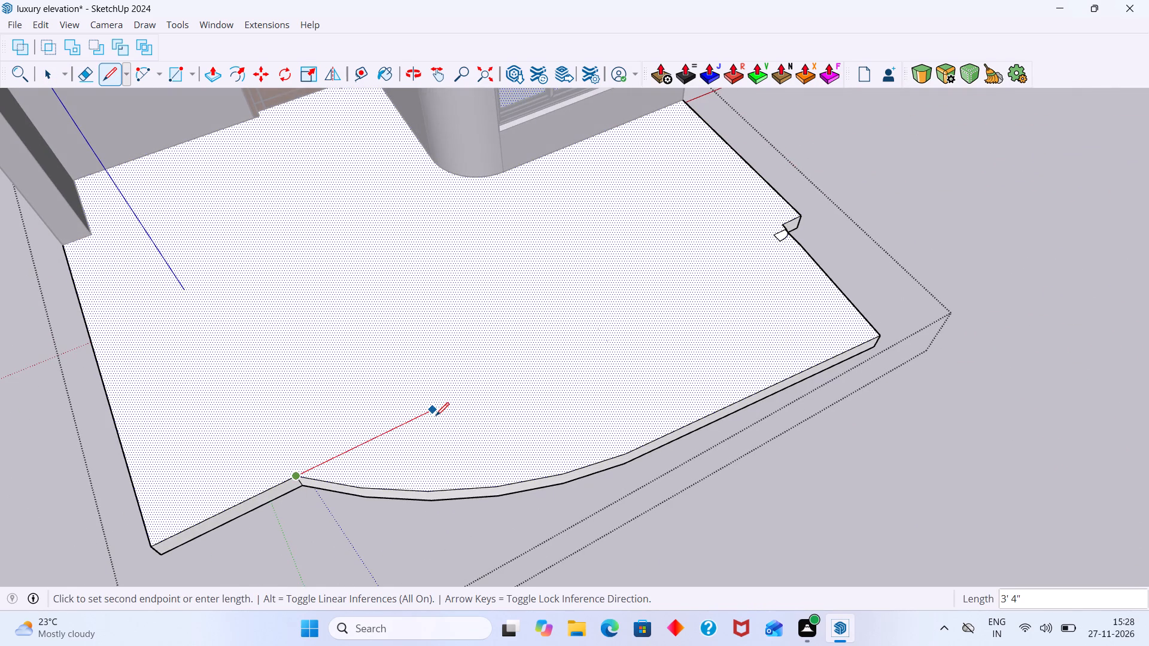
key(Right)
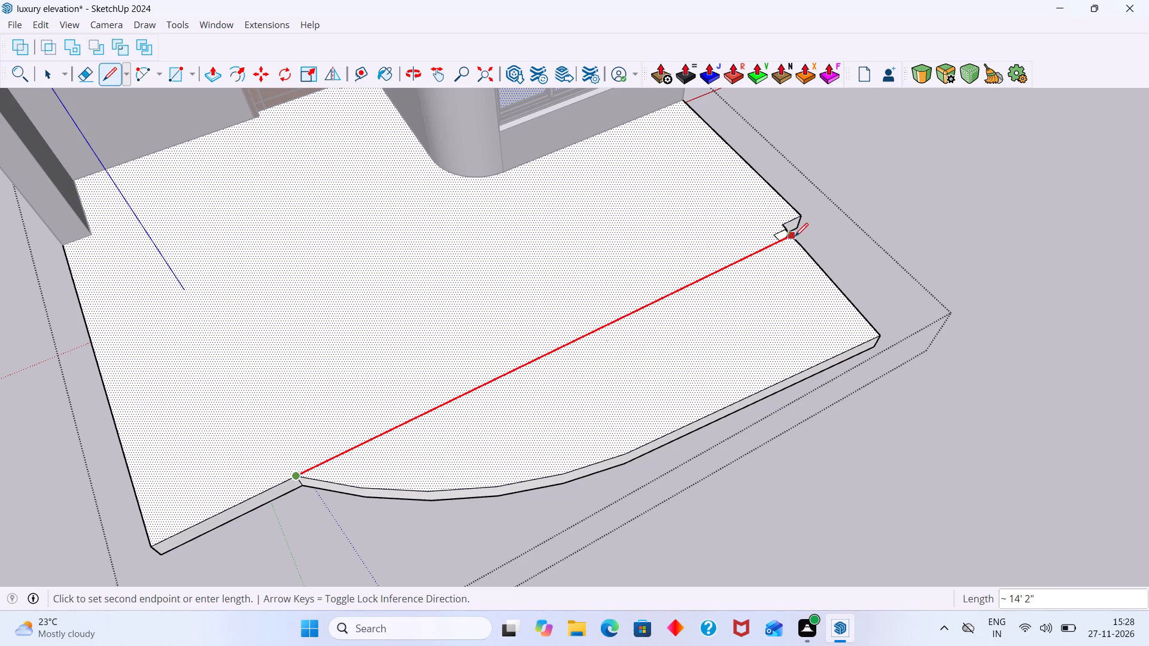
click(795, 236)
key(space)
Push the curved front portion of the slab down 6" through its full thickness.
click(752, 328)
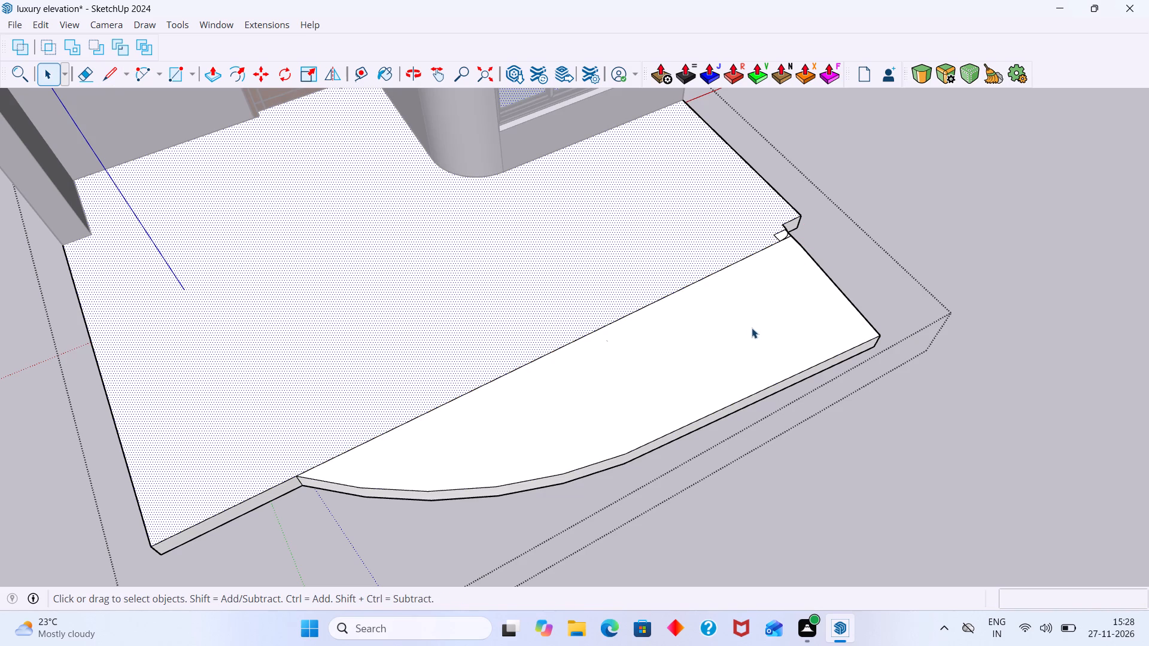
key(p)
click(750, 328)
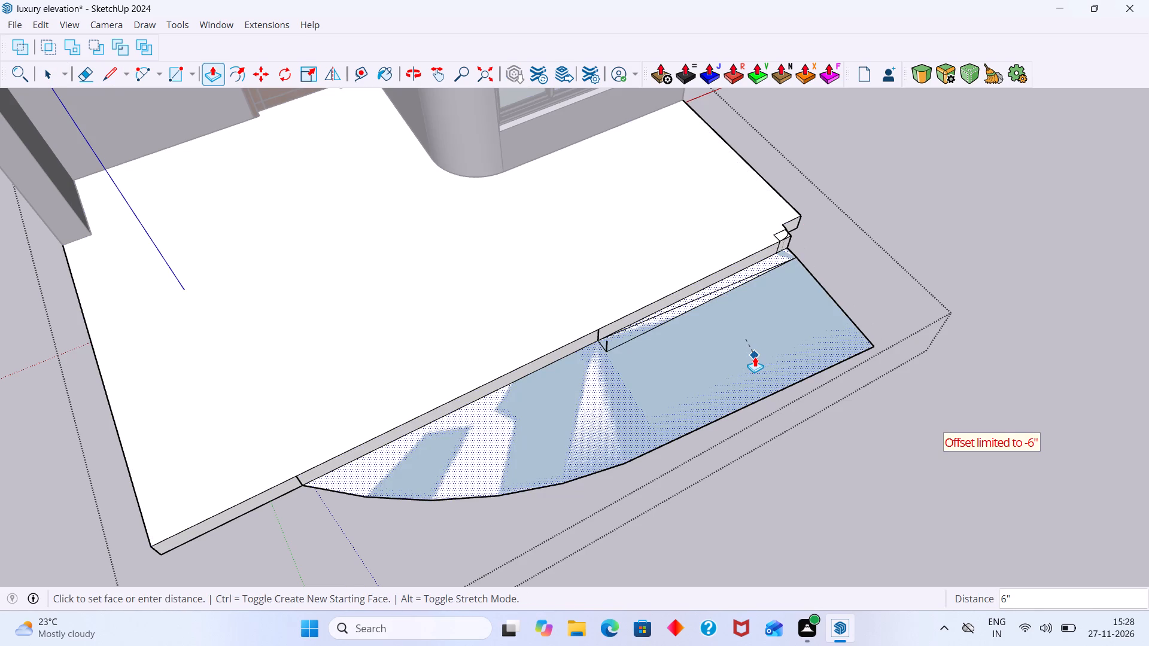
click(755, 356)
middle_drag(652, 375, 643, 11)
key(space)
Delete the leftover bottom face of the curved front portion and erase its straight and curved outline edges.
middle_drag(683, 254, 655, 445)
scroll(662, 430, up, 6)
middle_drag(585, 398, 543, 511)
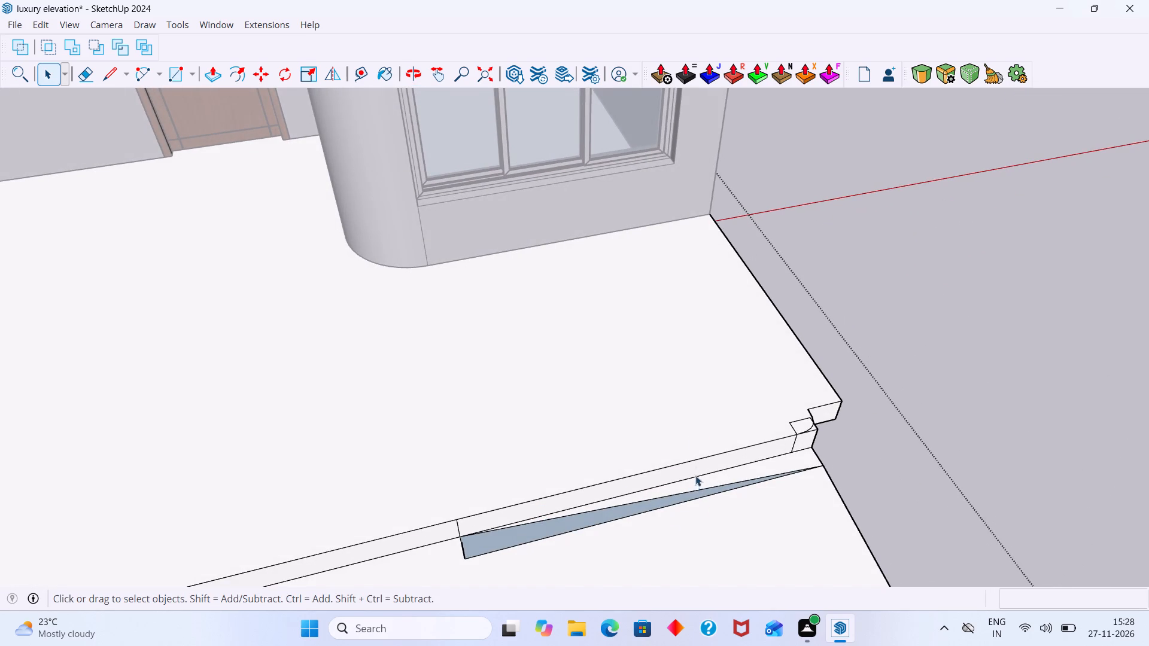
shift+middle_drag(697, 454, 717, 337)
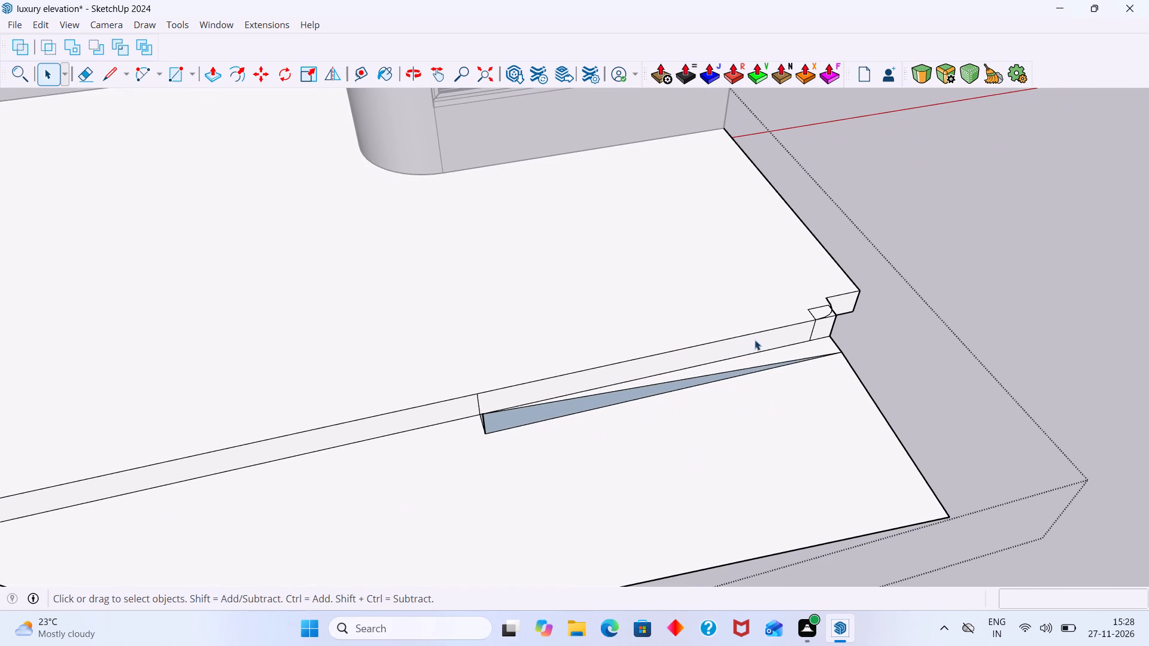
scroll(734, 392, up, 3)
scroll(753, 403, down, 11)
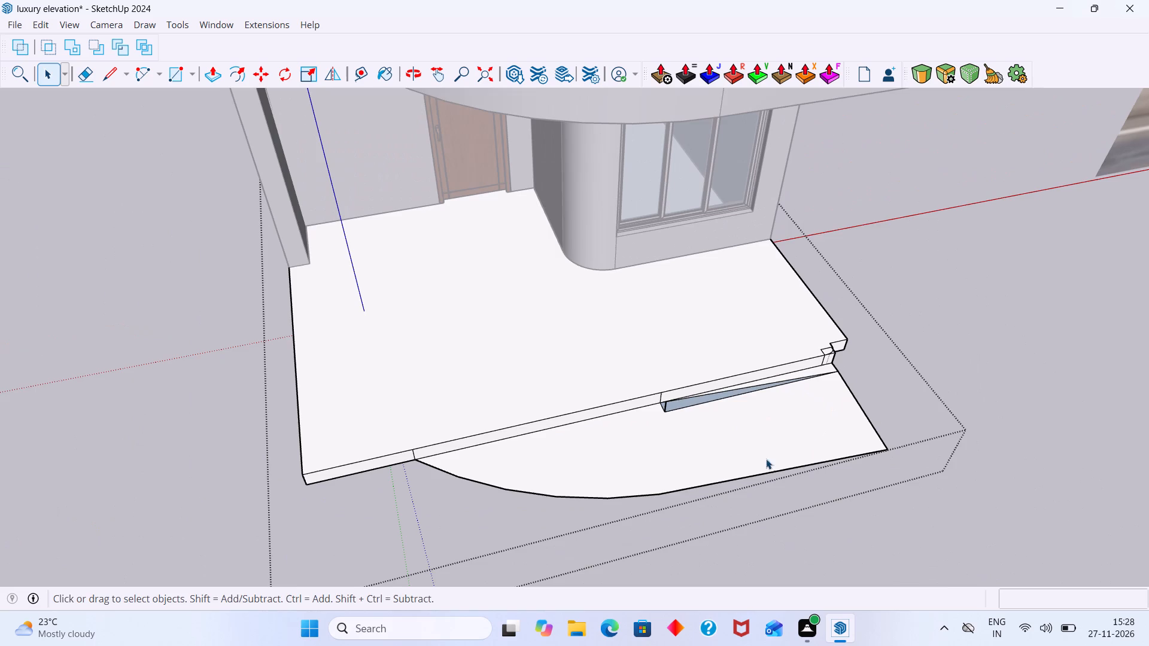
middle_drag(764, 459, 765, 452)
click(762, 450)
key(Delete)
scroll(750, 415, up, 2)
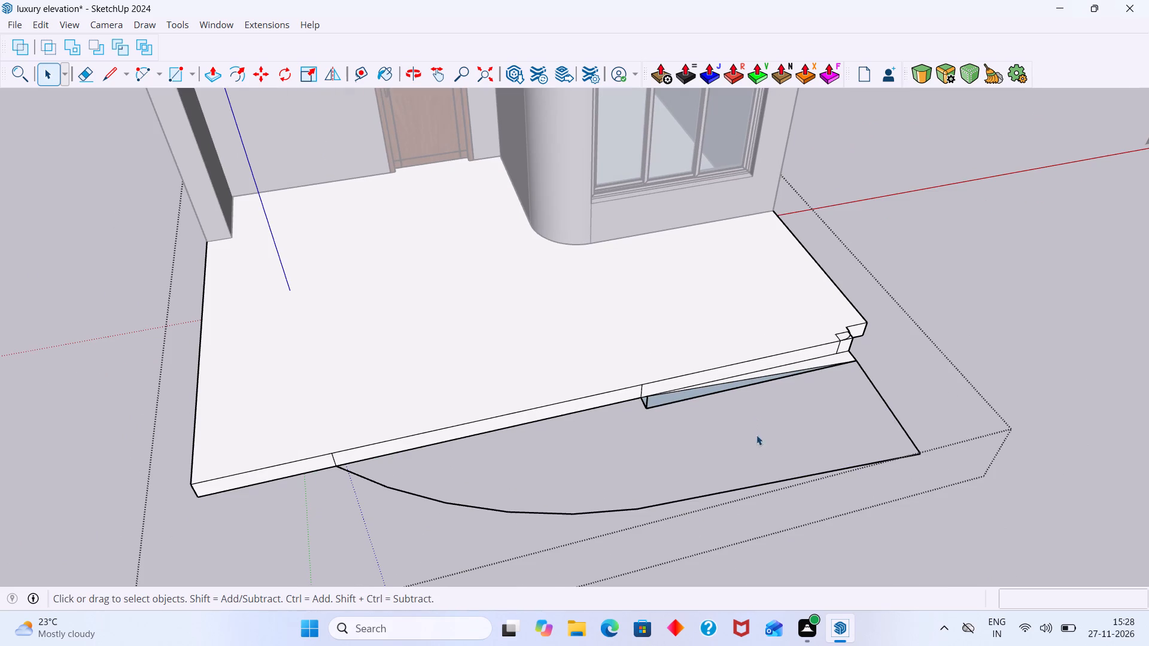
key(e)
drag(883, 498, 898, 410)
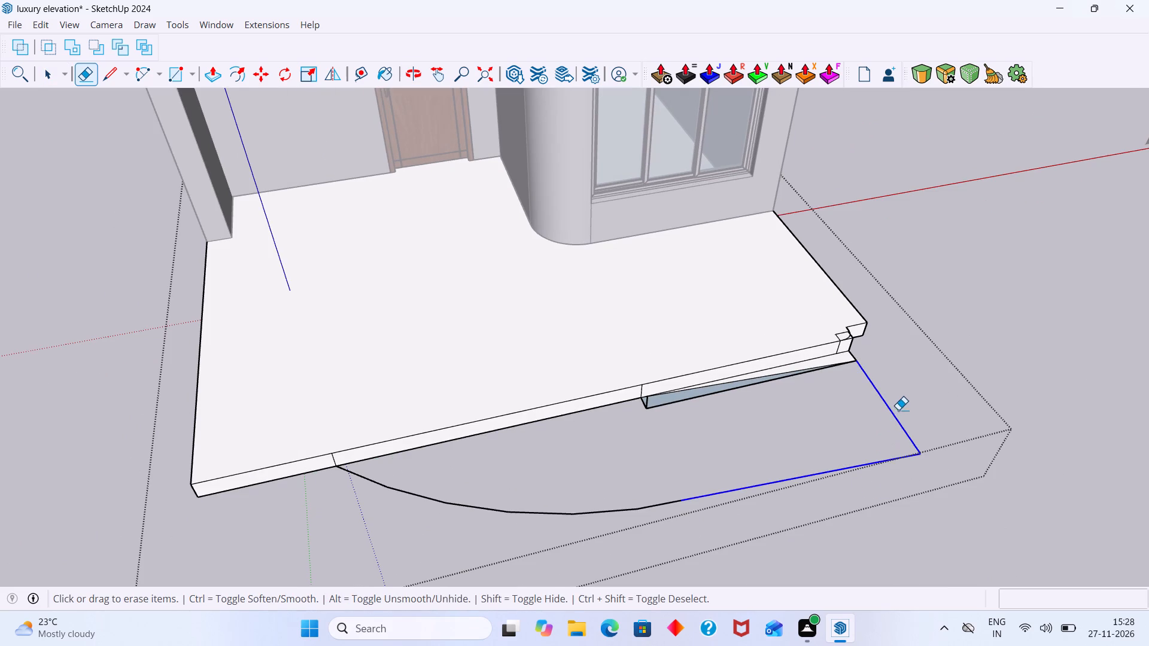
drag(898, 410, 665, 484)
Erase the edges of the leftover thin wedge below the slab's new straight front face.
scroll(626, 452, down, 6)
middle_drag(695, 433, 569, 336)
scroll(619, 354, up, 7)
middle_drag(624, 450, 752, 487)
scroll(694, 461, up, 4)
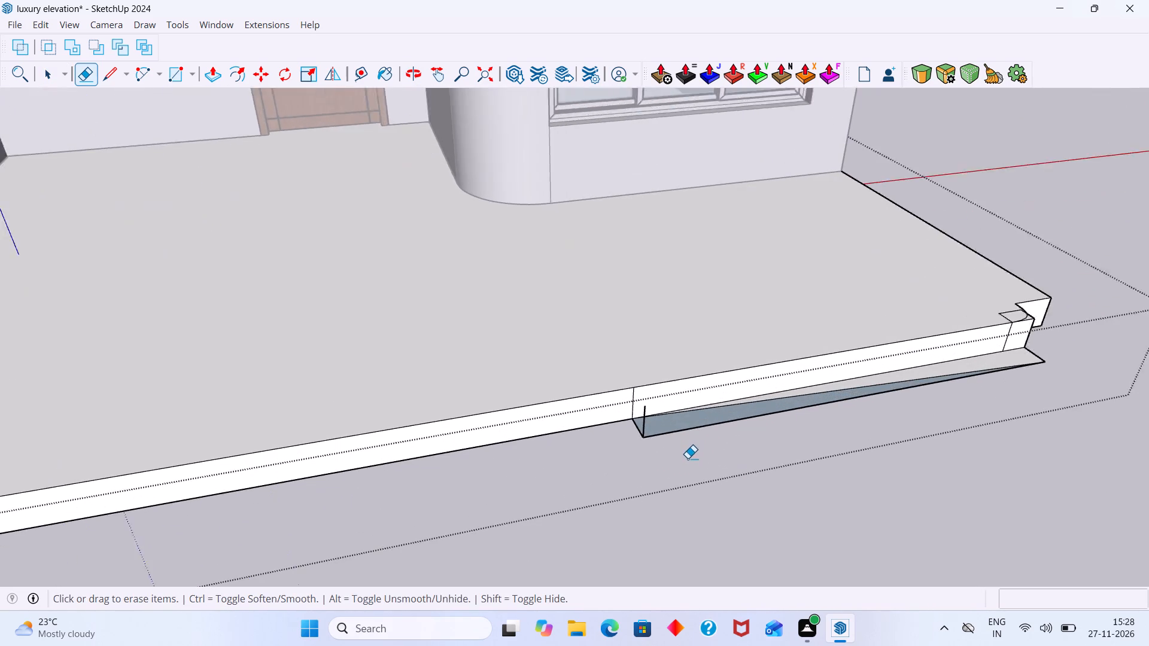
scroll(688, 458, up, 3)
drag(663, 439, 637, 422)
drag(625, 429, 661, 418)
scroll(722, 409, up, 5)
click(804, 385)
Erase the stray edge remnants beside the notch at the end of the straight front face.
scroll(798, 387, down, 4)
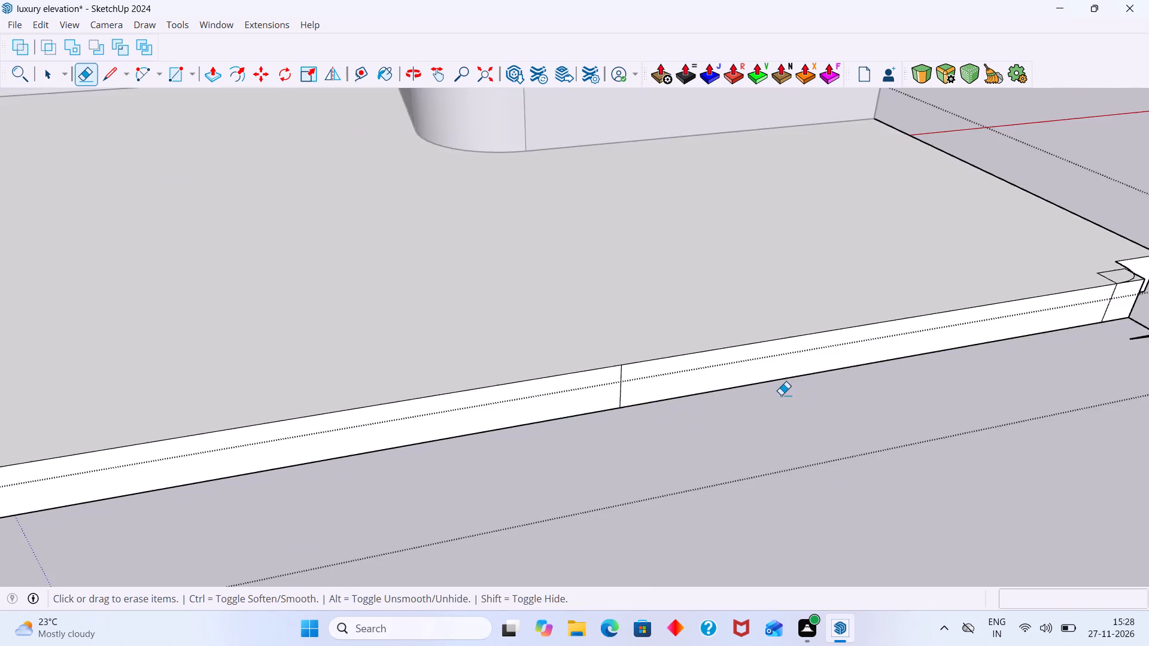
scroll(781, 395, down, 7)
scroll(944, 366, up, 6)
drag(1031, 330, 1001, 371)
scroll(998, 370, down, 15)
middle_drag(935, 398, 736, 381)
scroll(766, 383, down, 4)
click(953, 365)
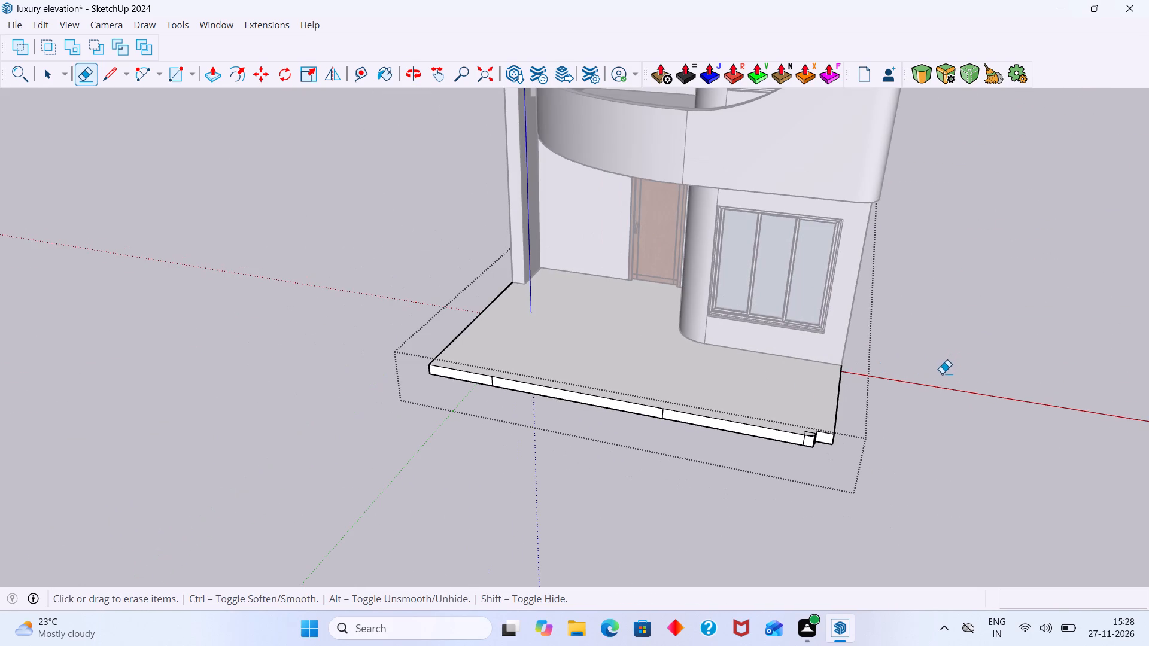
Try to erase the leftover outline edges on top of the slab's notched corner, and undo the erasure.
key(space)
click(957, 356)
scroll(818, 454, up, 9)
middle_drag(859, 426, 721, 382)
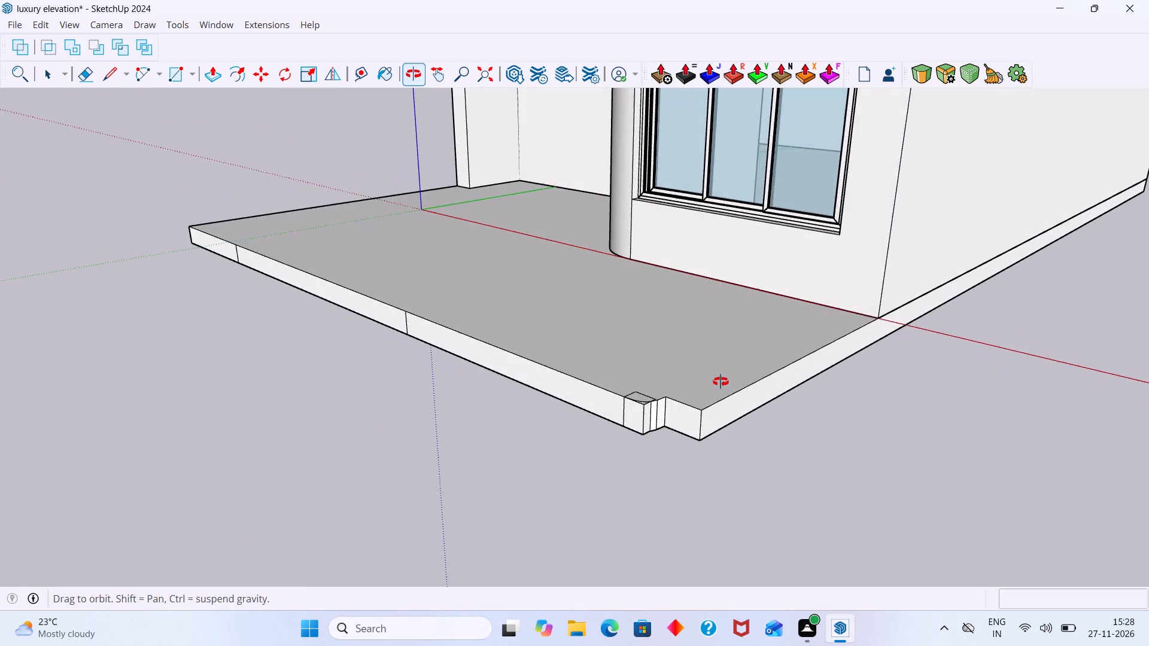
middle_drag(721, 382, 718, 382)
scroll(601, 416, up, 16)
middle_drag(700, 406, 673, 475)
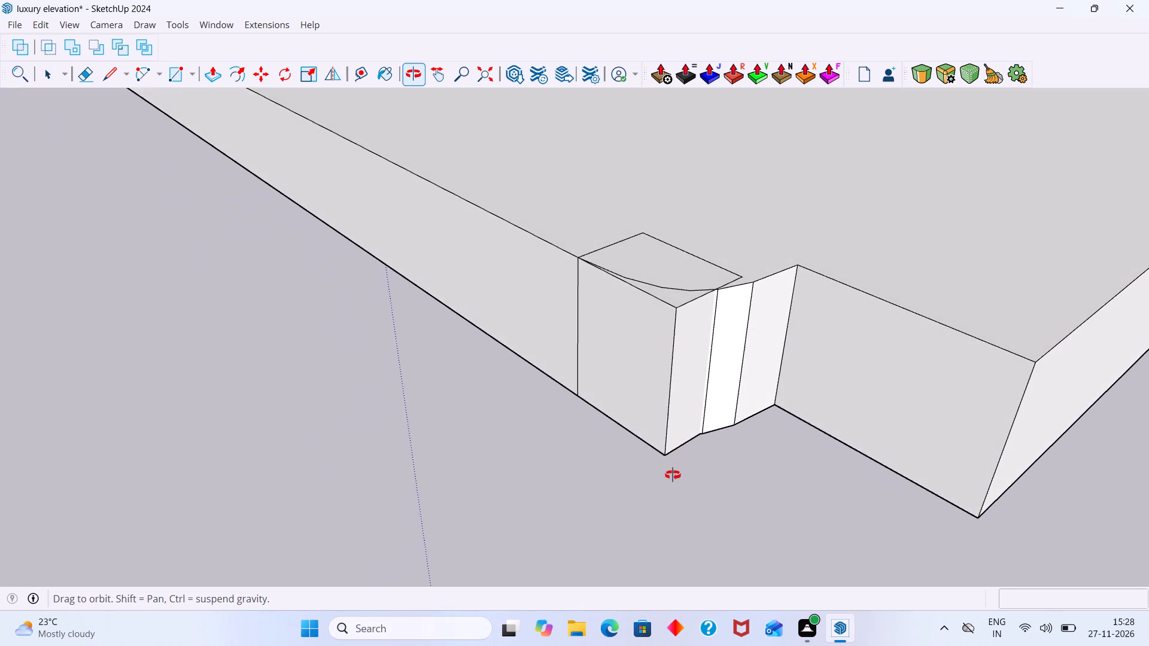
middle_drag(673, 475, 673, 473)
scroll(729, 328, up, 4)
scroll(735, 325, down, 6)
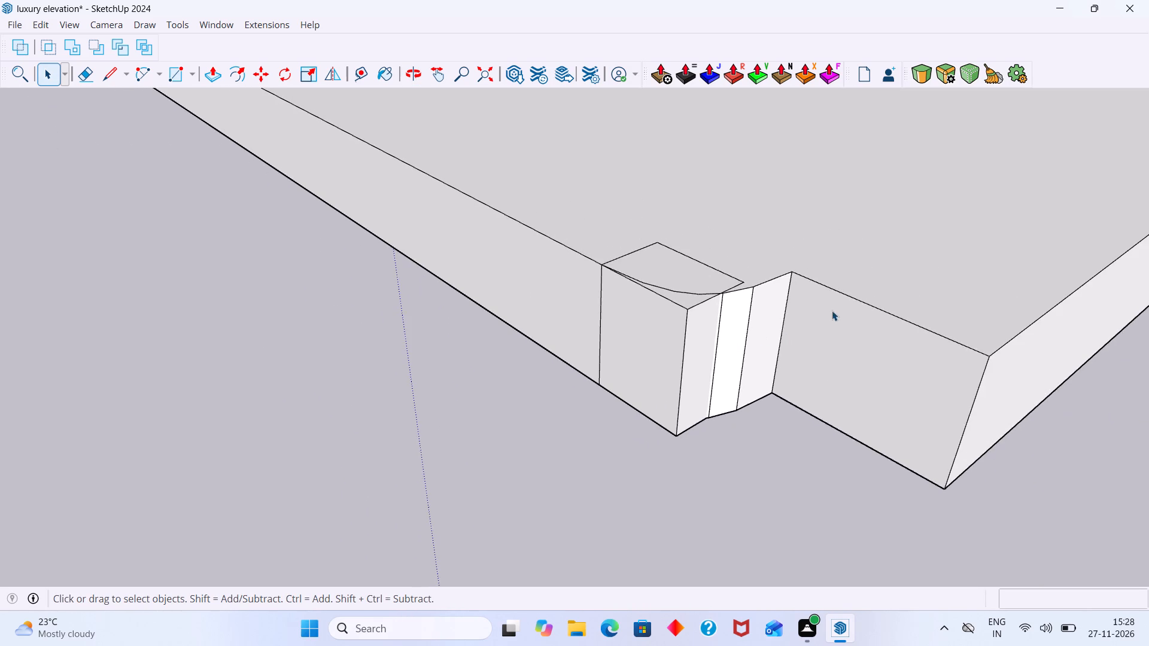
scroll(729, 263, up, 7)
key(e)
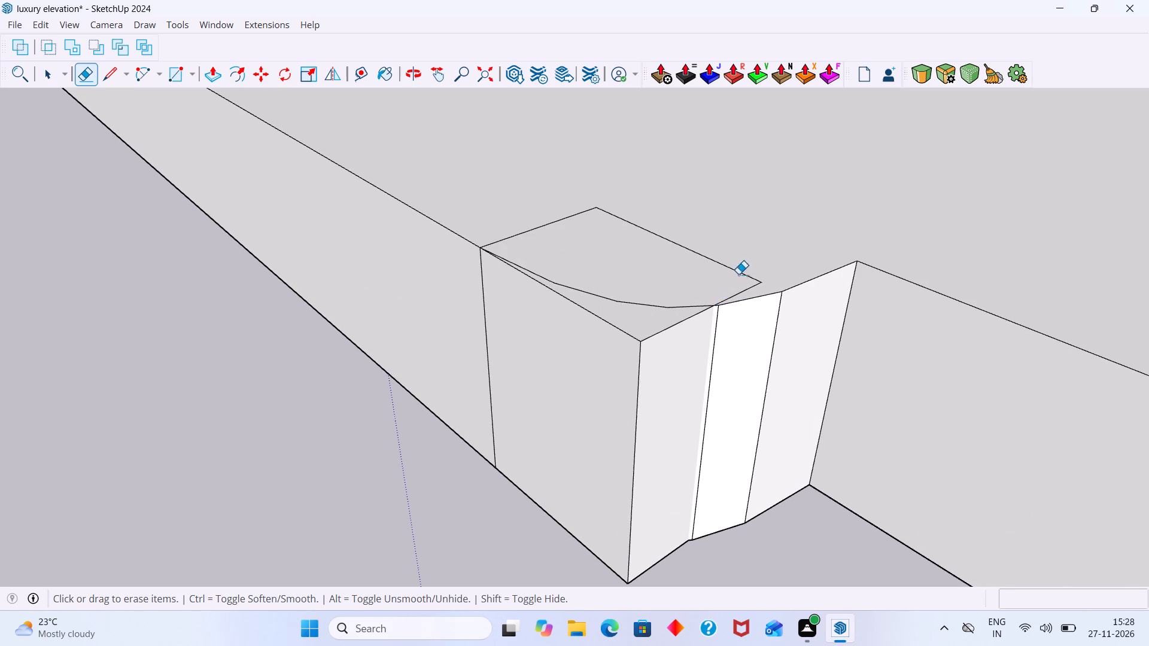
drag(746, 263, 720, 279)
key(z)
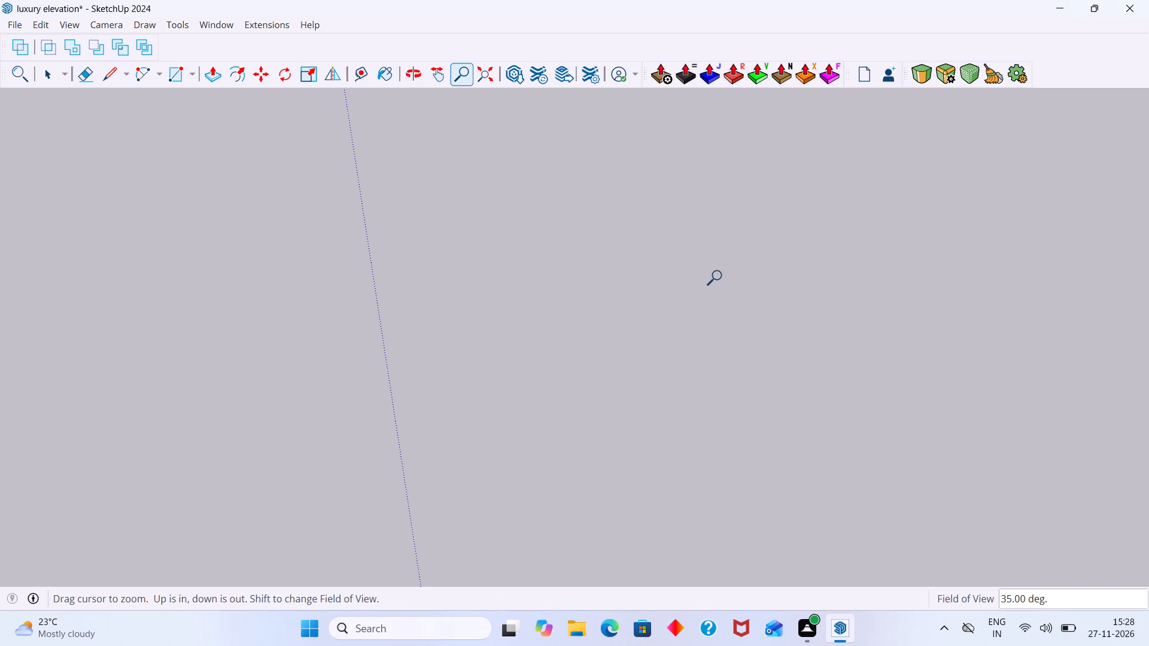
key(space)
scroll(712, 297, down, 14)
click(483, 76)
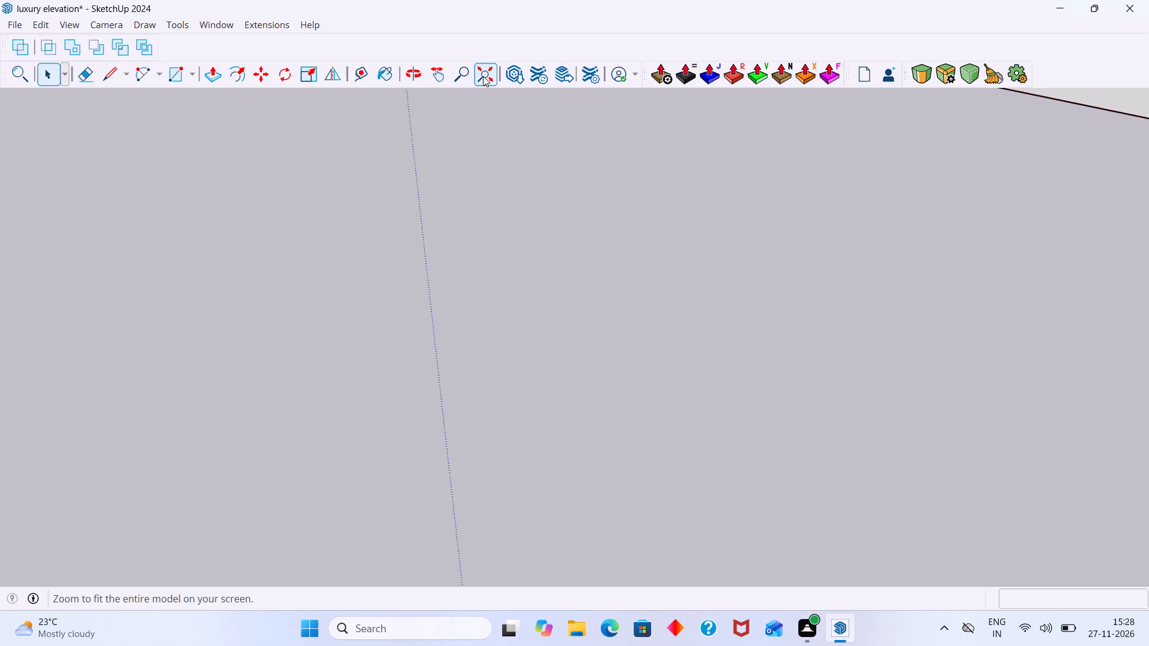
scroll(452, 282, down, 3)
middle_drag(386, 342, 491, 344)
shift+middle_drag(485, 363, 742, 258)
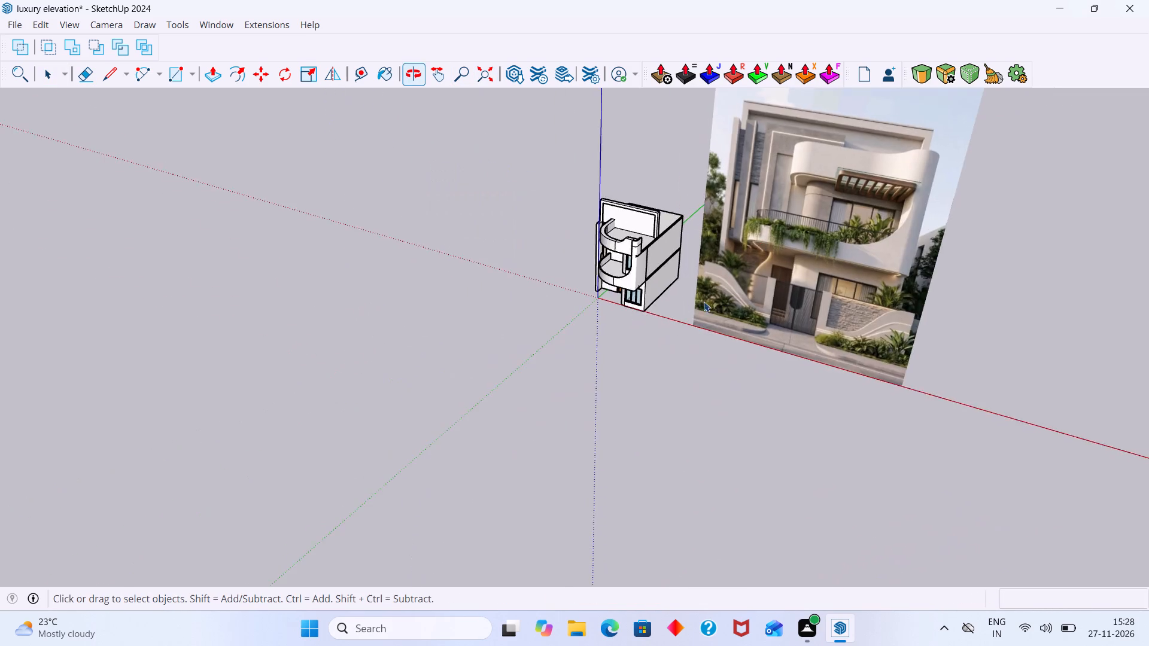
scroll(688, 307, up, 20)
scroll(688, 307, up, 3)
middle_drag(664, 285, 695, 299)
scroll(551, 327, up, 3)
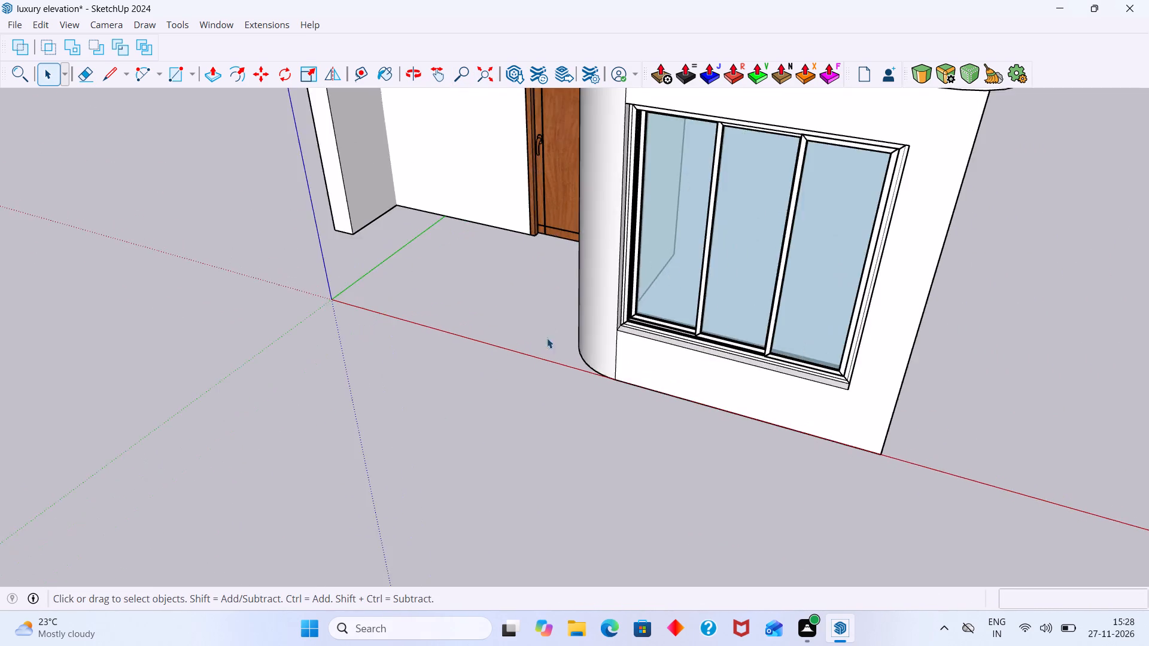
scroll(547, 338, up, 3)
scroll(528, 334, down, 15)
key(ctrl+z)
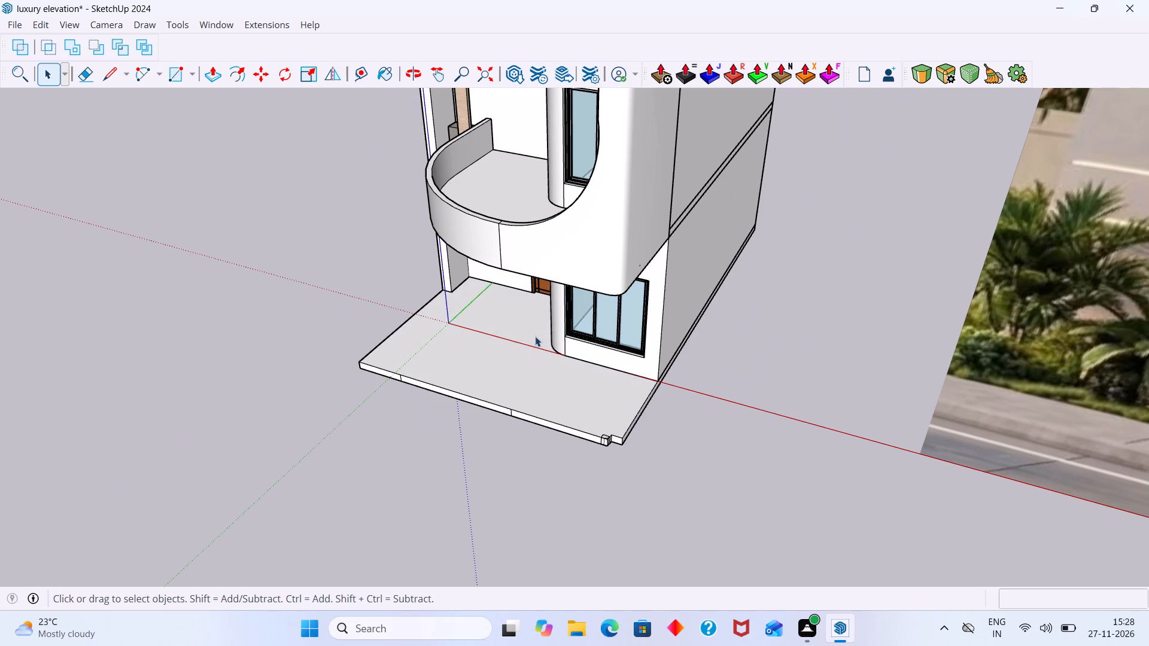
Erase the two vertical dividing edges on the slab's long straight front face.
scroll(559, 376, up, 3)
middle_drag(562, 382, 741, 279)
scroll(664, 315, up, 3)
middle_drag(719, 337, 786, 309)
scroll(732, 301, up, 5)
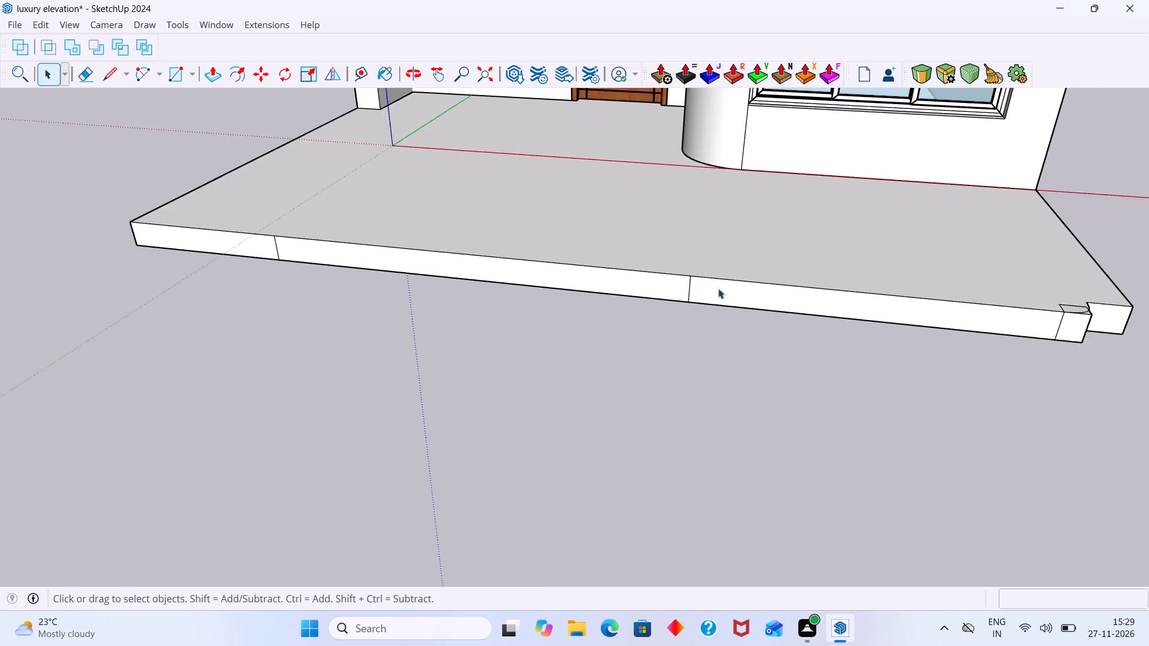
scroll(718, 288, up, 6)
click(695, 284)
triple_click(697, 289)
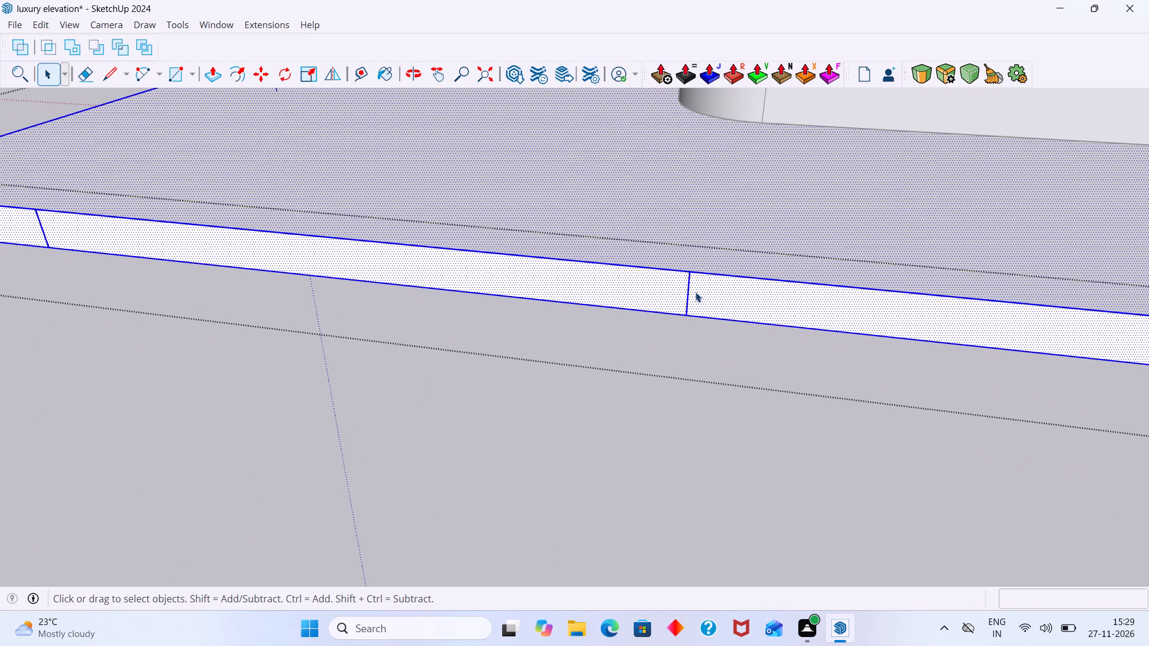
triple_click(695, 292)
double_click(697, 294)
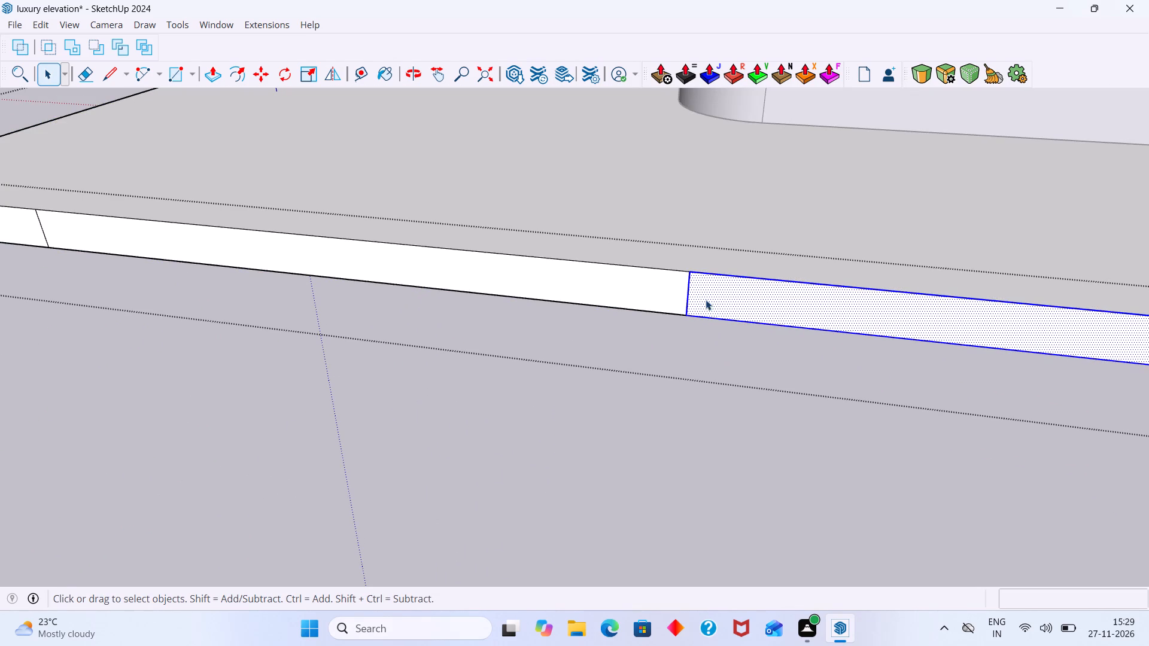
key(e)
drag(712, 302, 671, 303)
scroll(260, 287, down, 3)
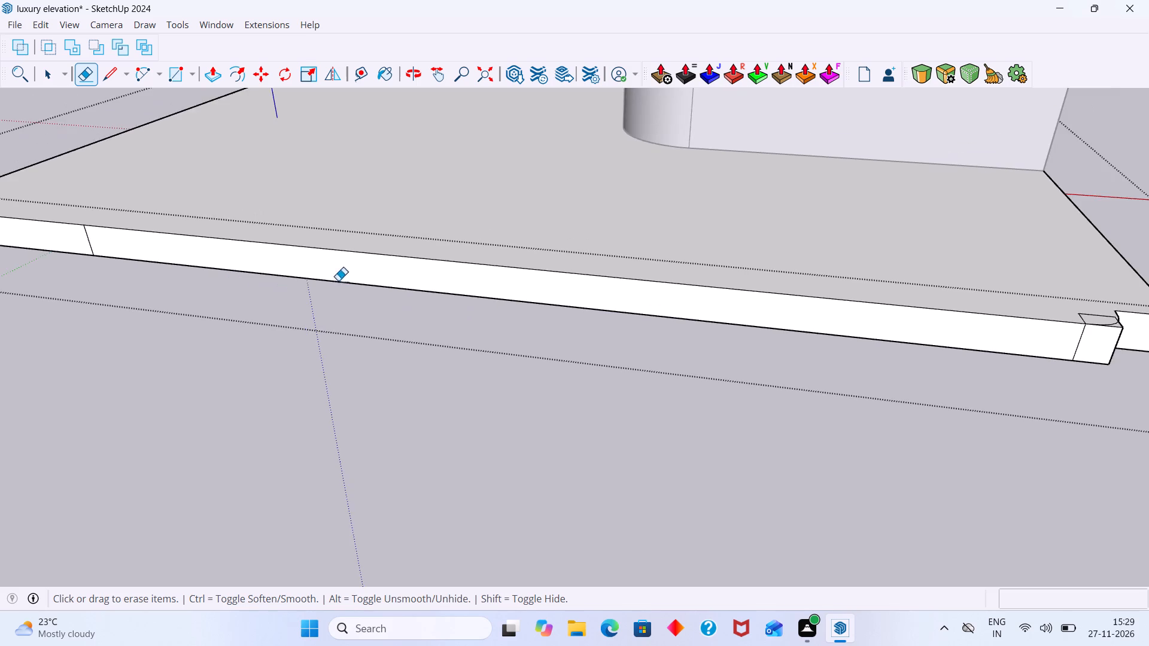
shift+middle_drag(398, 275, 809, 261)
scroll(602, 266, up, 6)
drag(458, 211, 381, 208)
scroll(397, 211, down, 9)
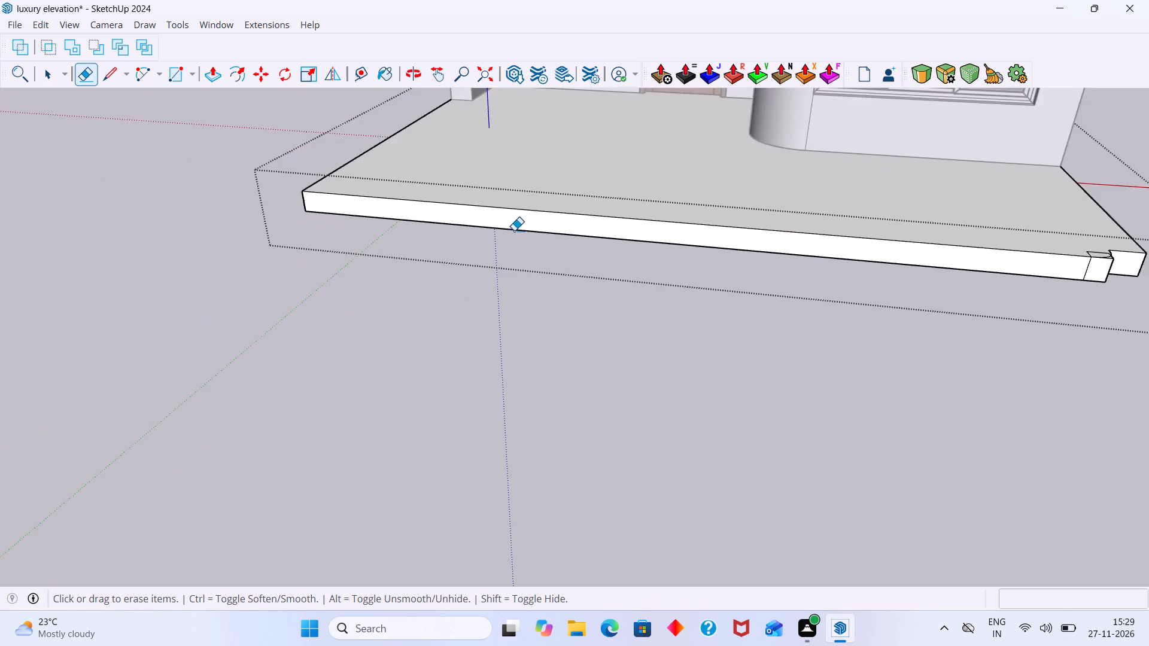
Inspect the slab's underside and straight front, and leave the slab's editing context.
scroll(514, 230, down, 13)
middle_drag(607, 278, 667, 41)
scroll(649, 148, down, 5)
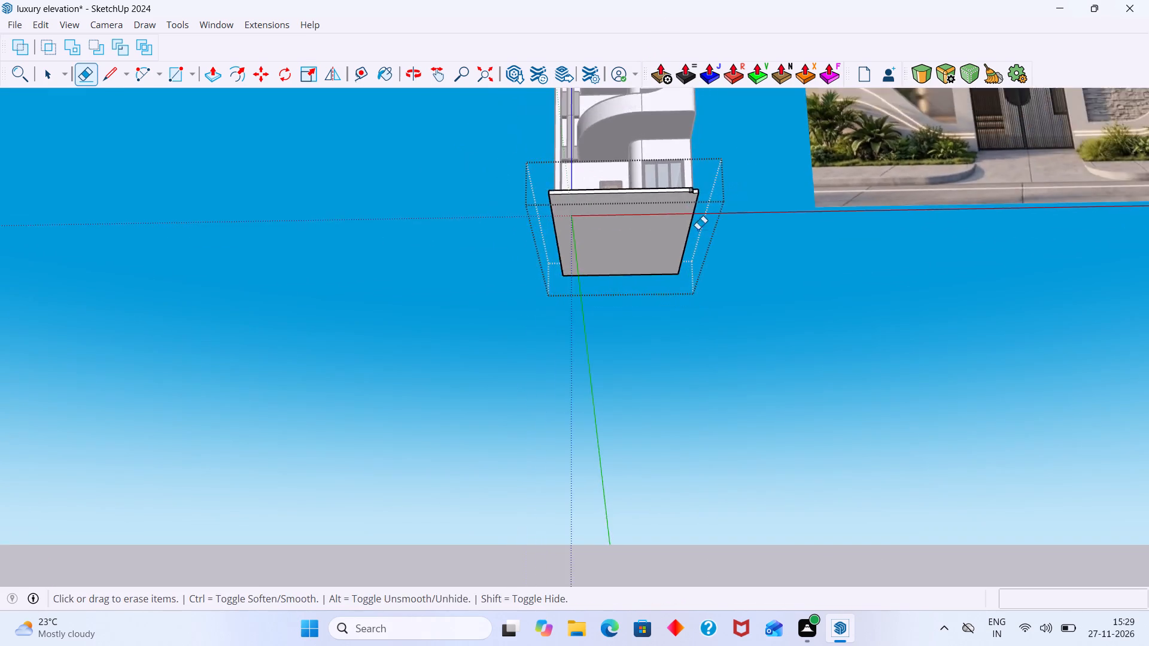
middle_drag(698, 230, 633, 459)
middle_drag(700, 391, 690, 459)
scroll(697, 417, up, 3)
key(space)
key(space)
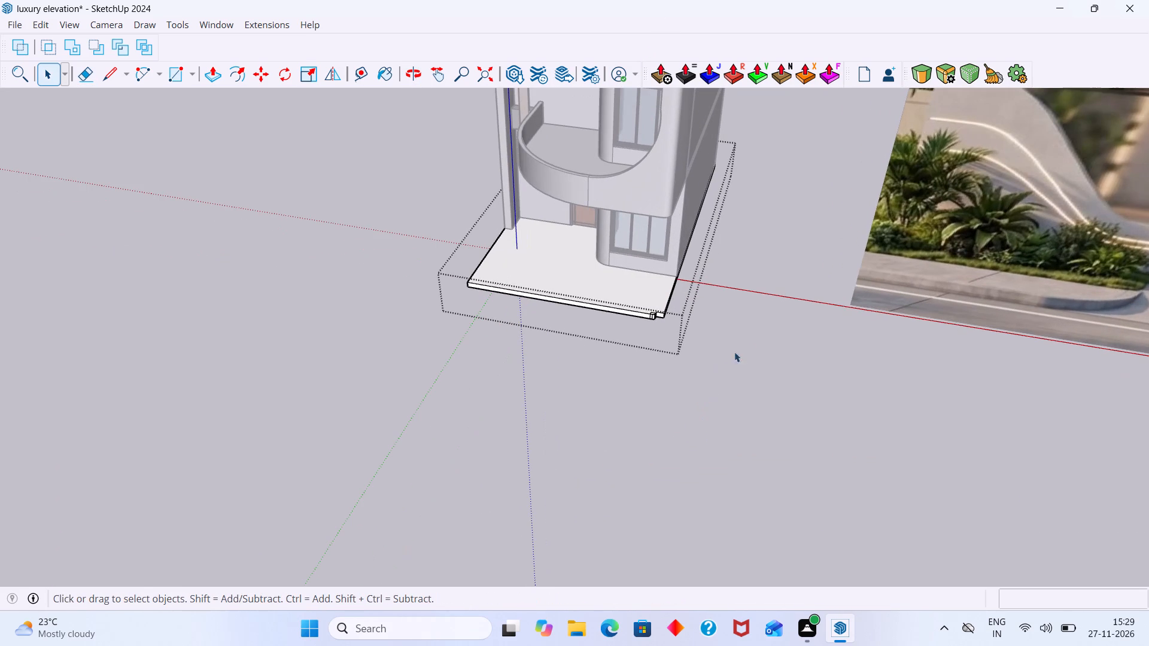
click(745, 344)
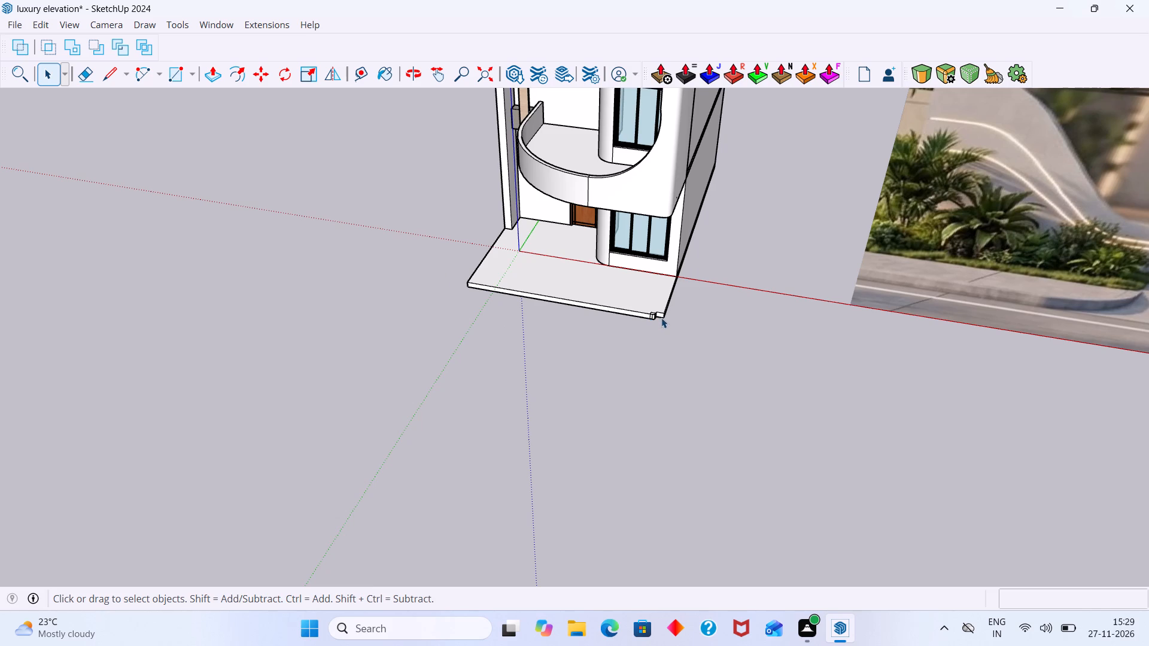
Erase the small rectangular and curved outline edges on the slab's top at the notch and the vertical edge beside it.
scroll(660, 340, up, 15)
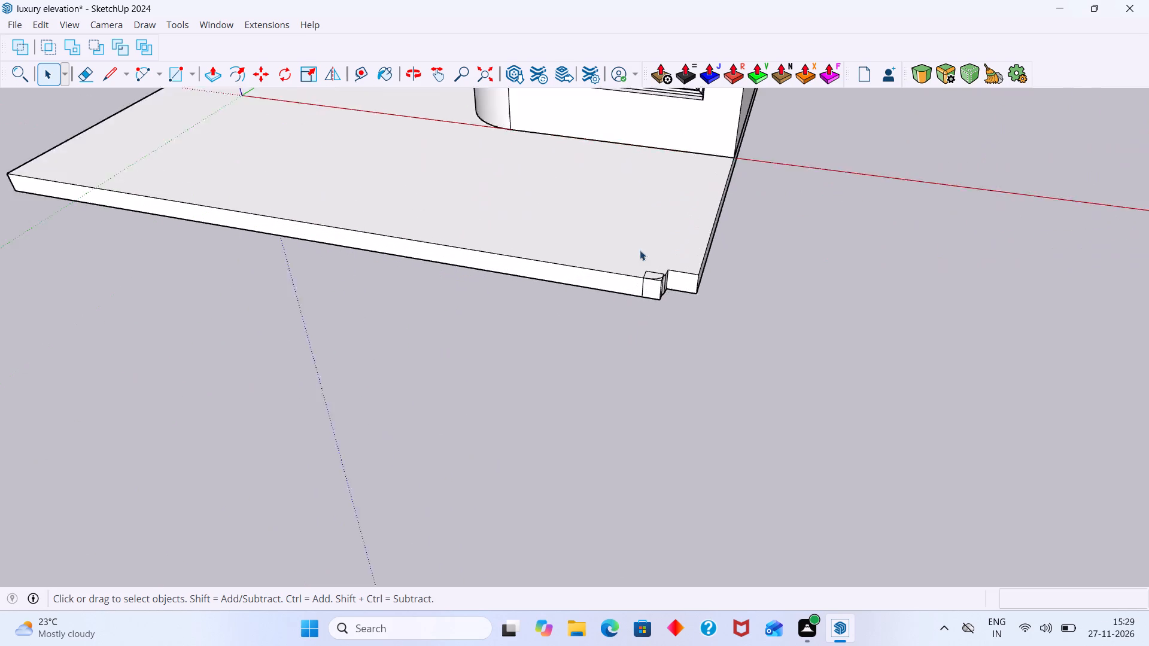
scroll(640, 250, up, 5)
scroll(658, 249, down, 2)
scroll(665, 278, up, 10)
double_click(646, 284)
double_click(653, 266)
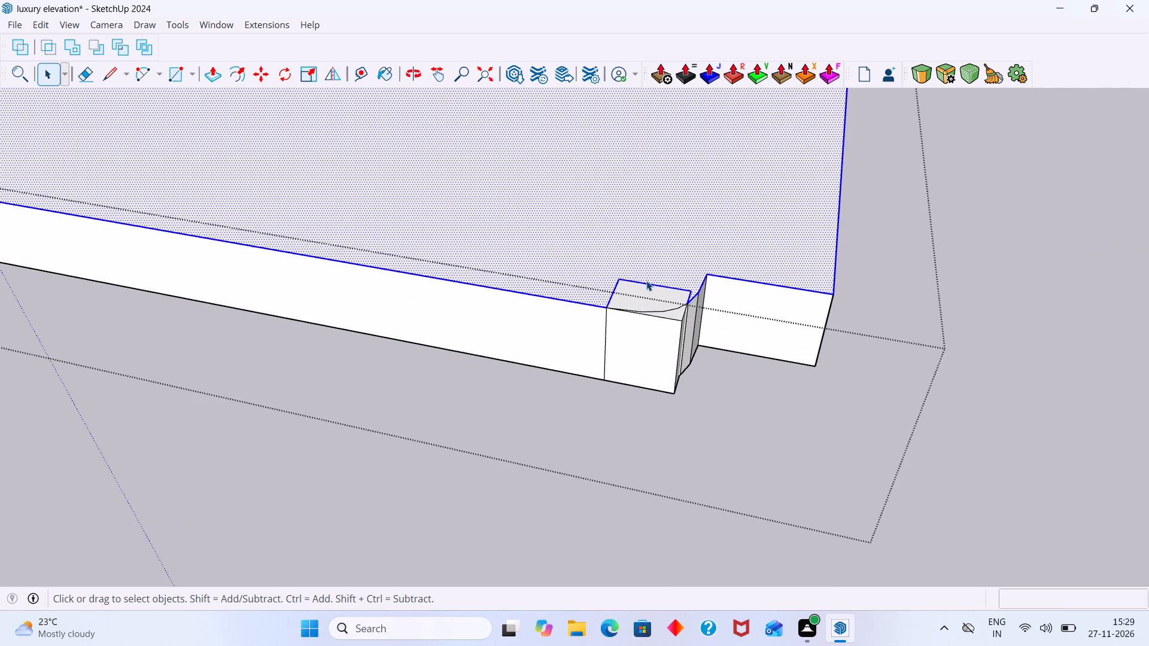
click(647, 289)
key(e)
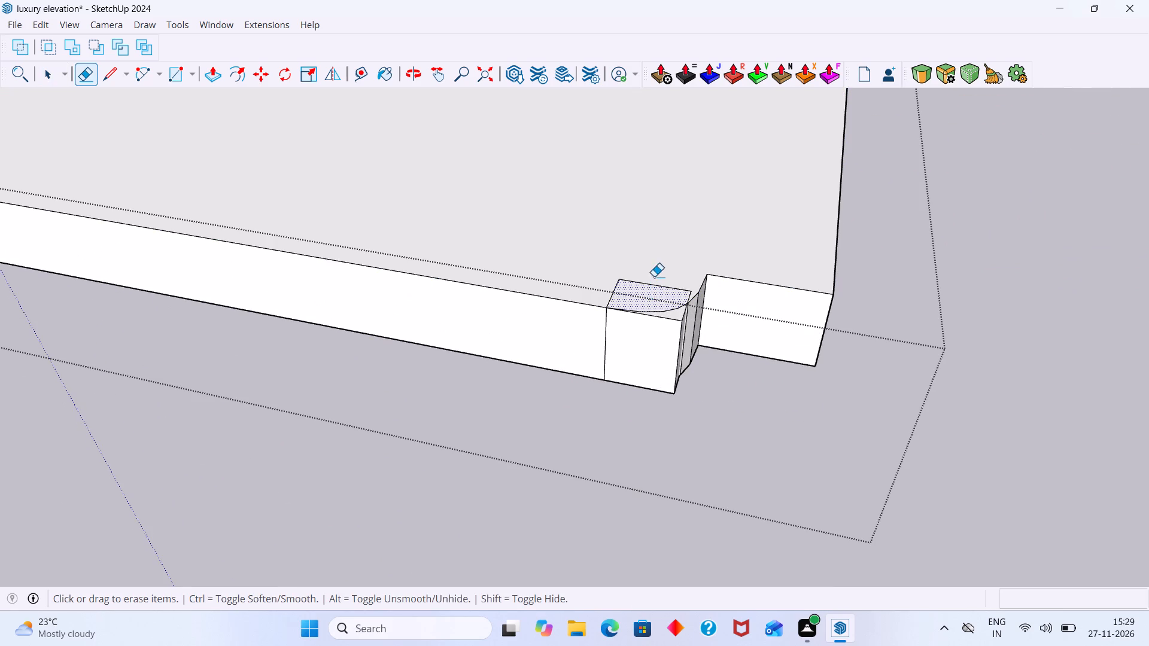
drag(654, 276, 611, 296)
click(670, 308)
scroll(655, 315, up, 8)
click(648, 301)
drag(592, 350, 550, 354)
scroll(646, 300, up, 5)
drag(665, 312, 597, 309)
drag(761, 291, 771, 284)
click(789, 262)
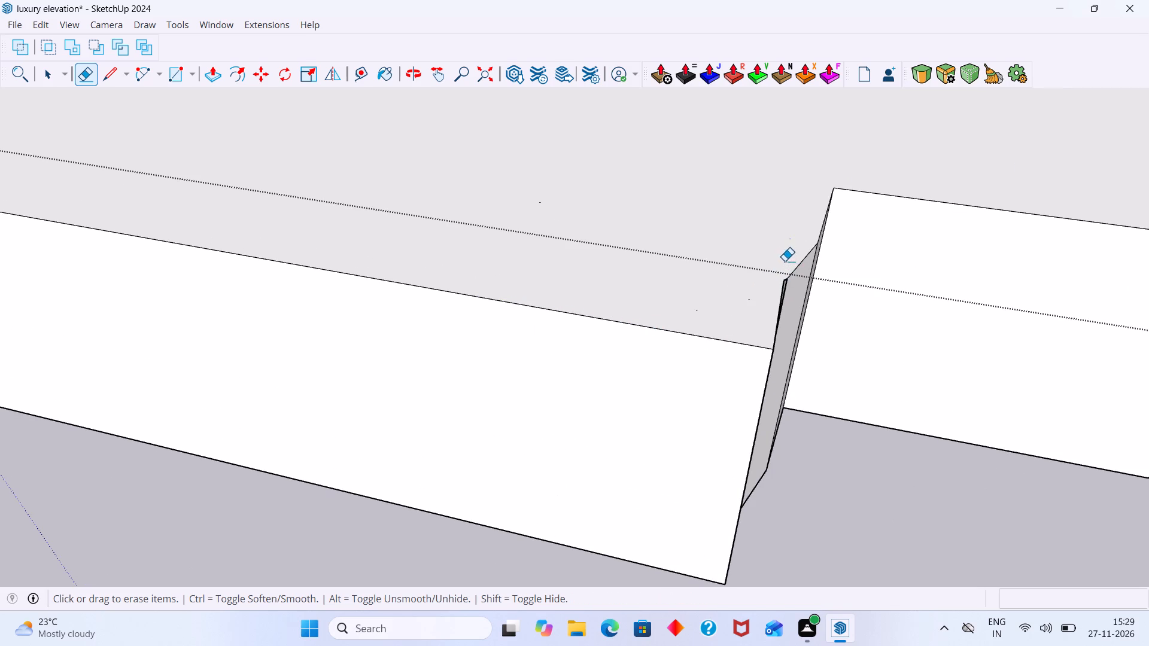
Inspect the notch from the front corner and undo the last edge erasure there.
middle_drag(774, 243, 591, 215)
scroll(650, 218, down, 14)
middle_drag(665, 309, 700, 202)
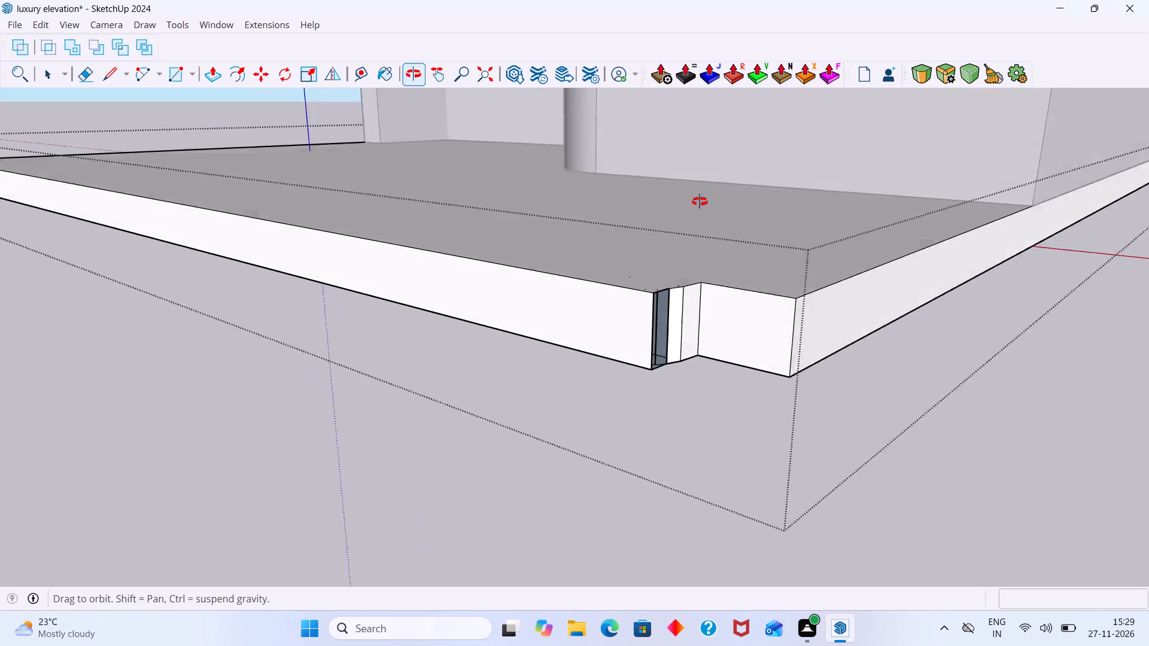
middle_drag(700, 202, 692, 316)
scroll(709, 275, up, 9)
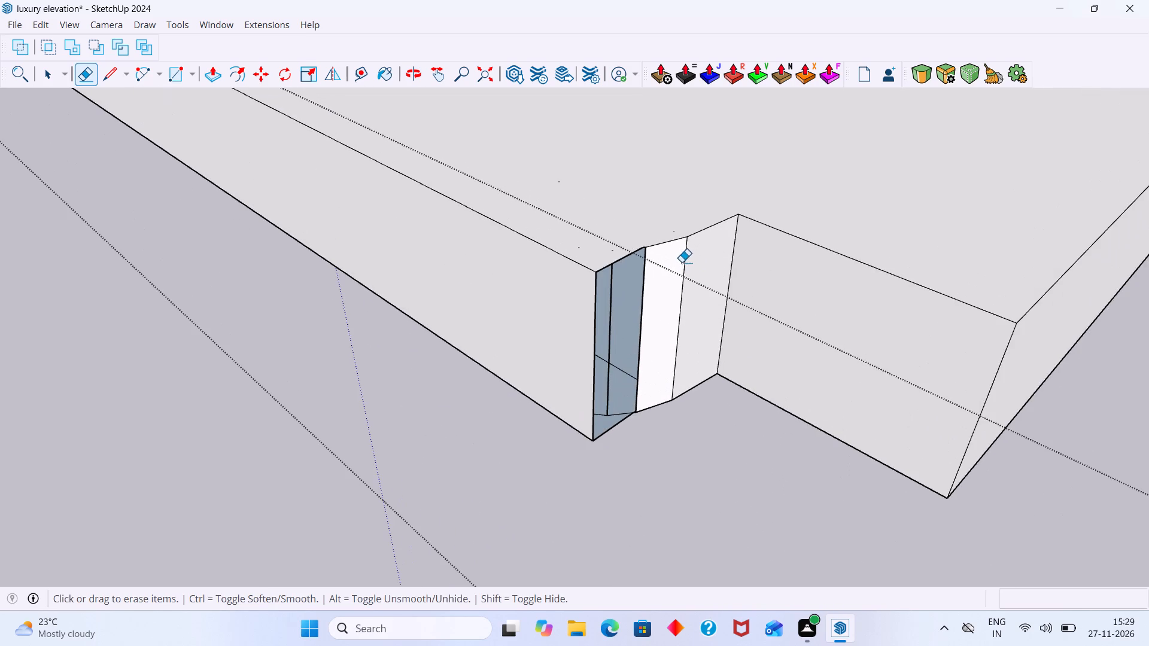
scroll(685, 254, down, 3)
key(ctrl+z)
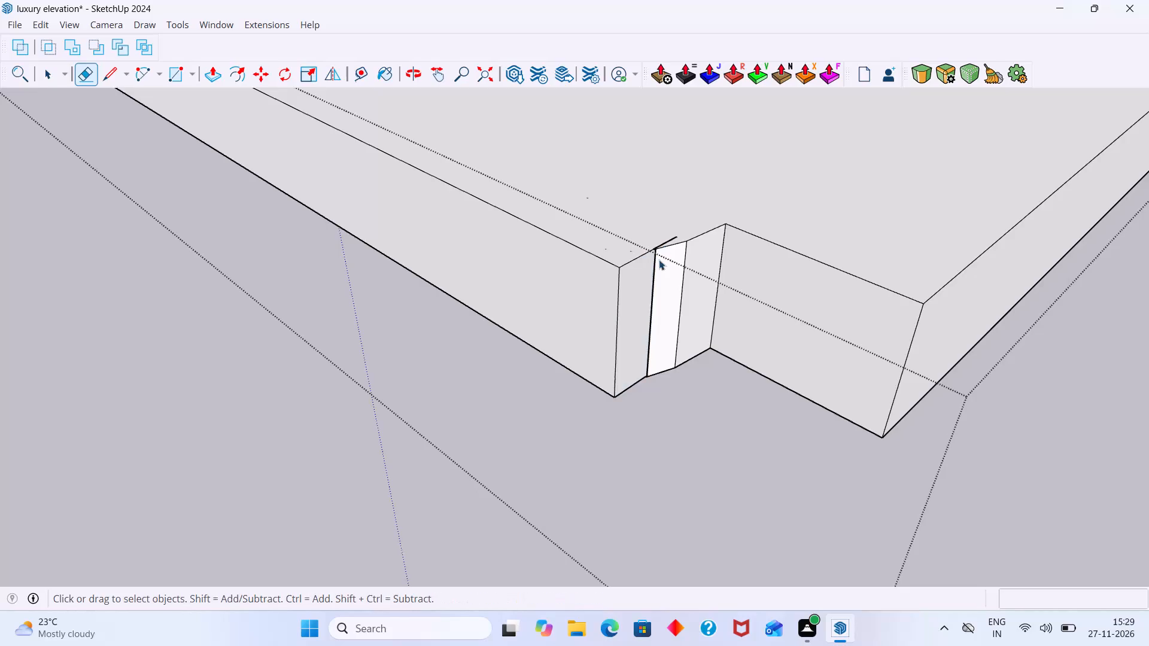
Delete the short stray edge extending from the notch's corner onto the slab's top face.
scroll(664, 246, up, 10)
click(666, 238)
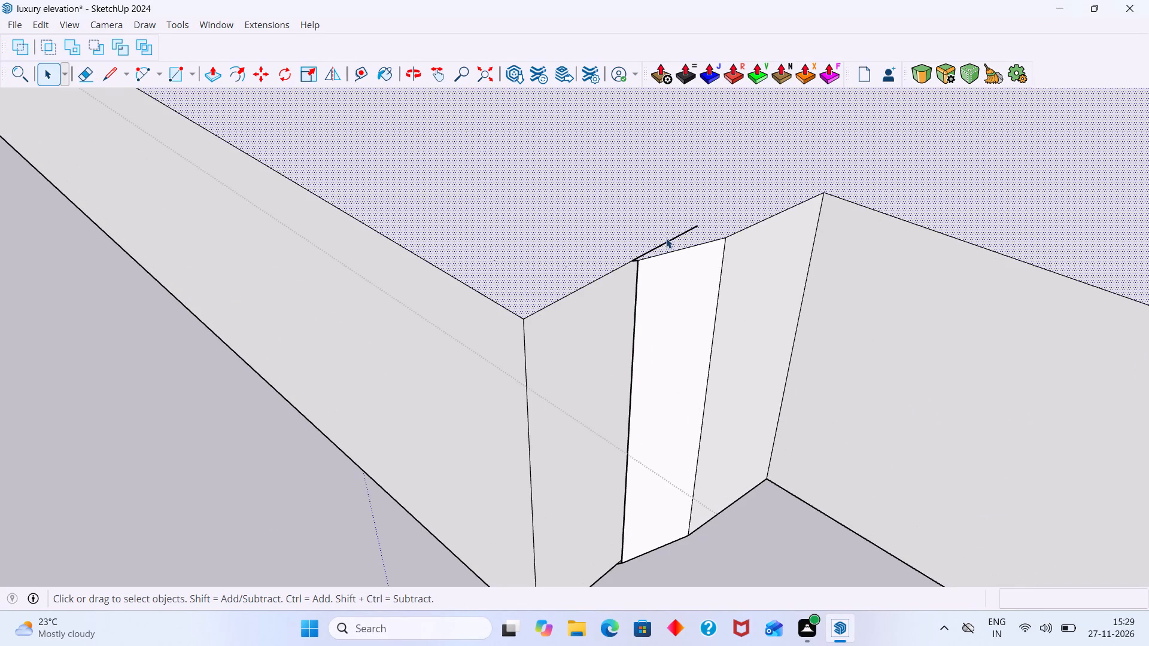
click(669, 238)
key(Delete)
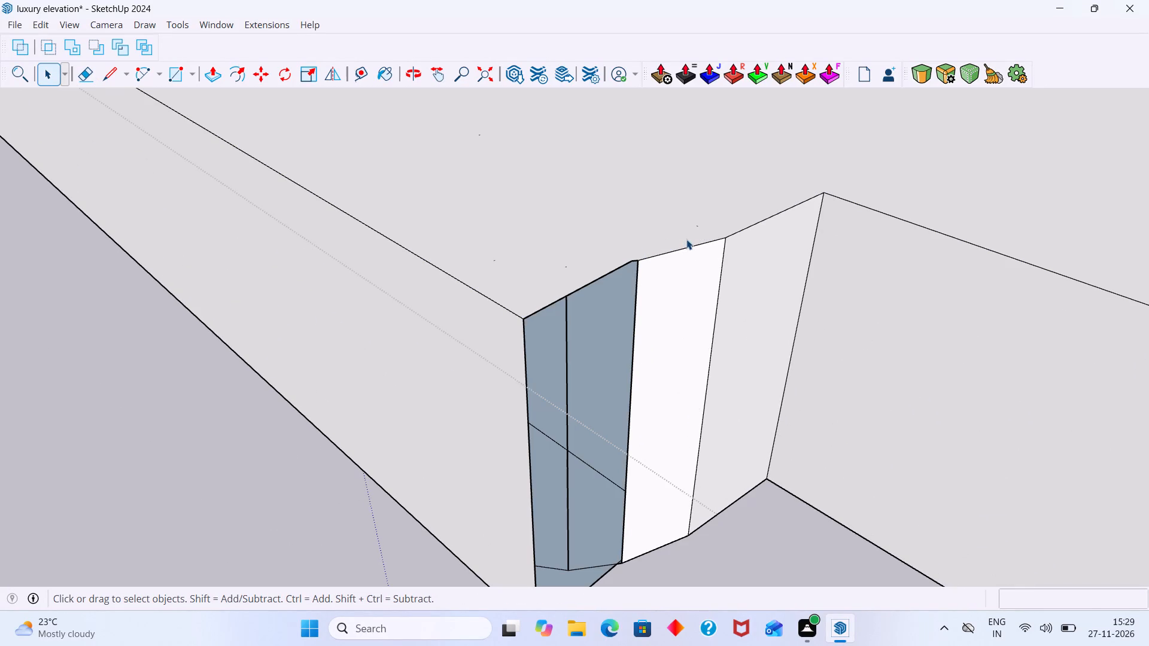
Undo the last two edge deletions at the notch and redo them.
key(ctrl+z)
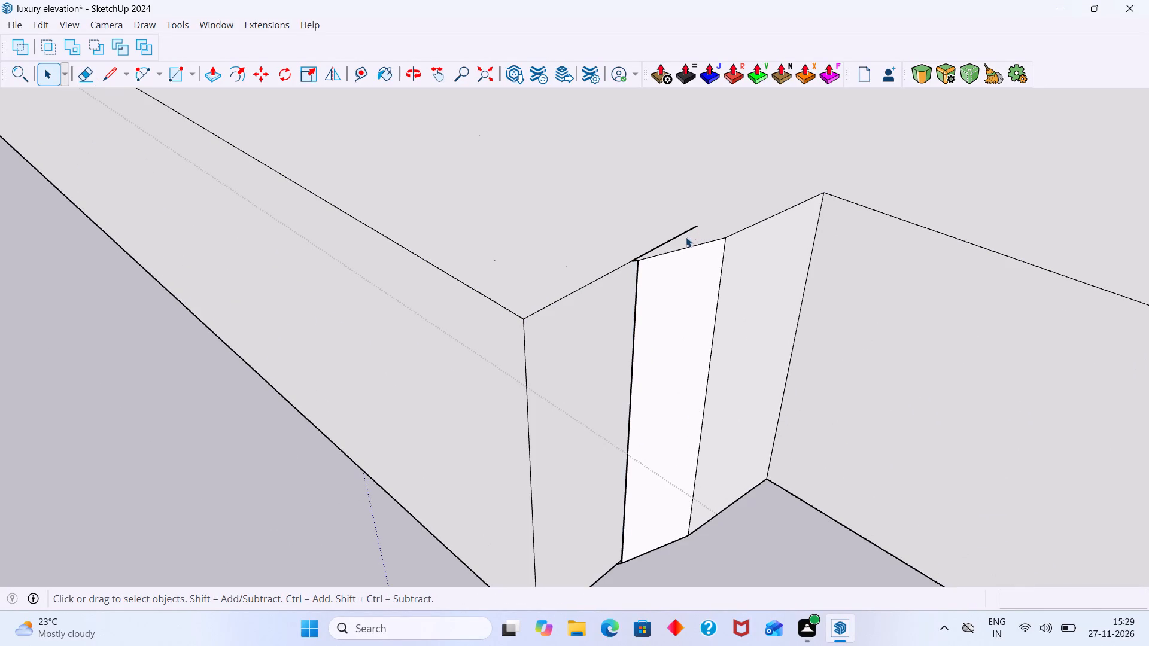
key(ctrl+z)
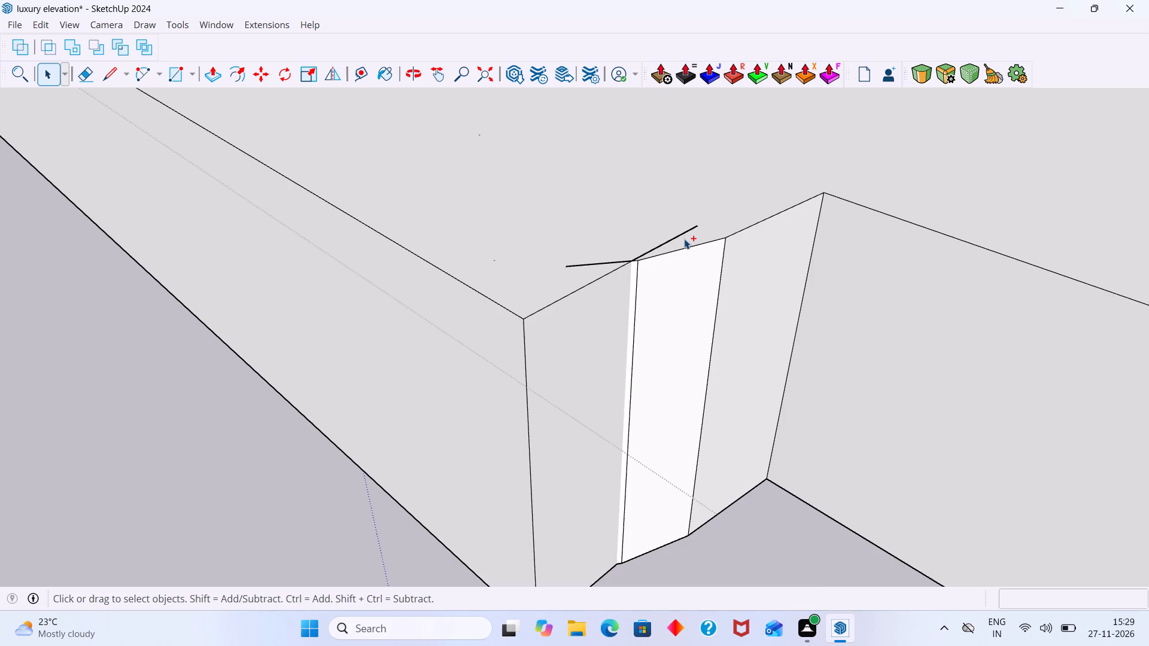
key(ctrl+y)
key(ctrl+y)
Draw a line about 5" long along the green axis from the notch's existing corner across the slab's top face.
scroll(677, 245, down, 9)
middle_drag(661, 264, 595, 264)
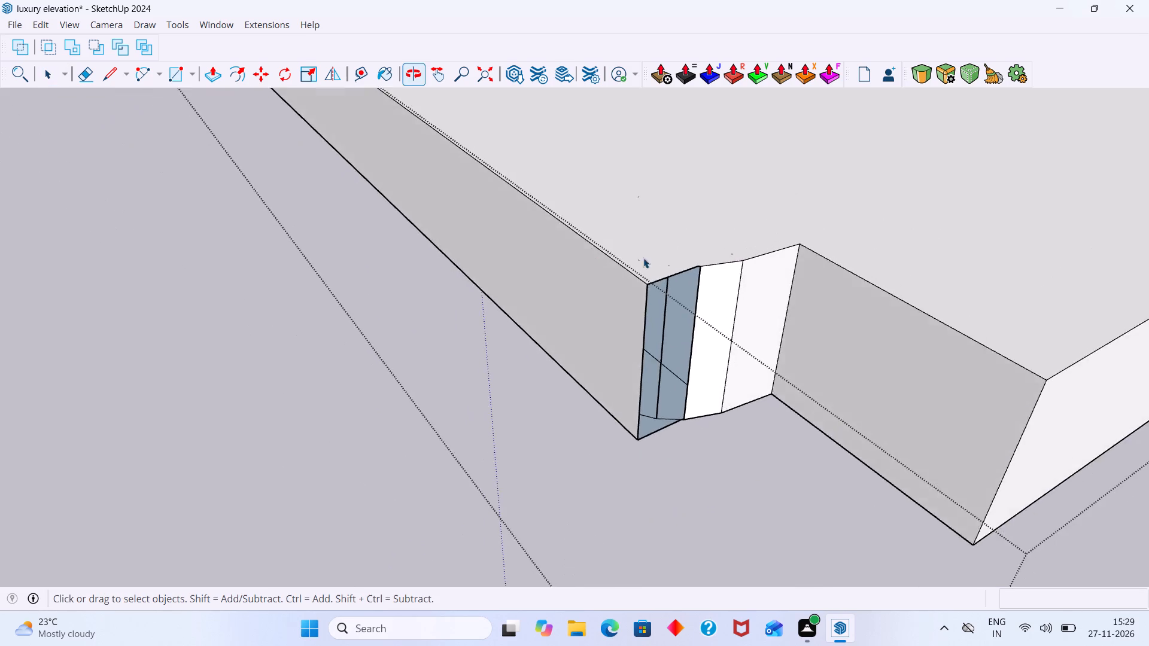
scroll(658, 251, up, 18)
scroll(742, 281, down, 10)
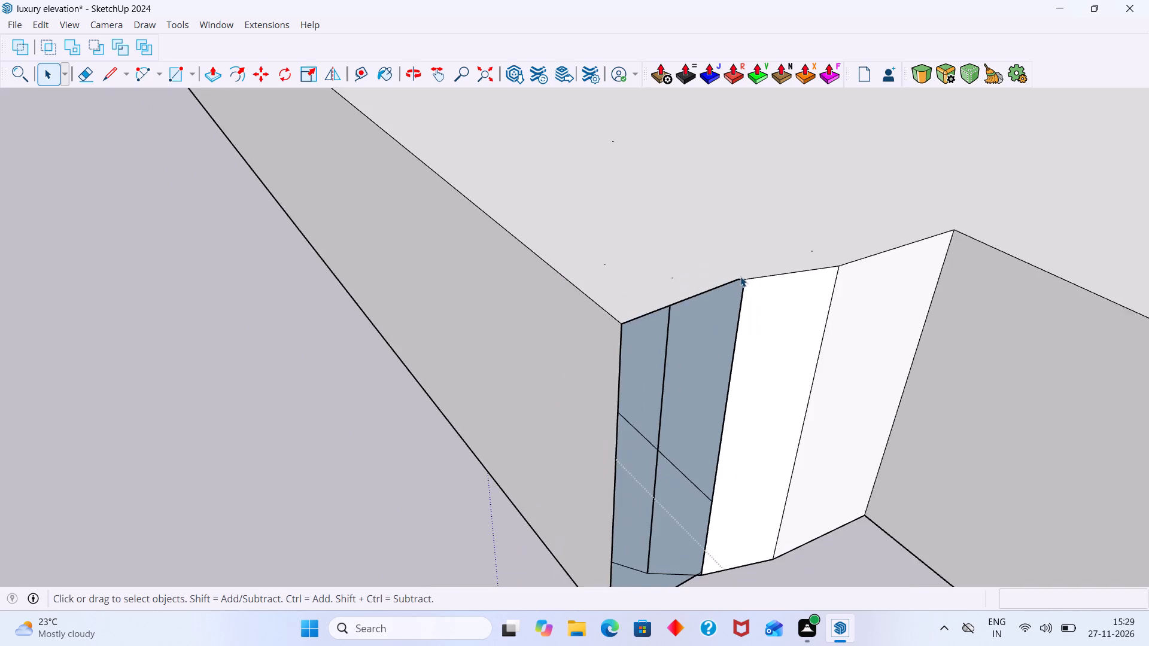
scroll(740, 276, down, 3)
middle_drag(759, 286, 766, 288)
key(l)
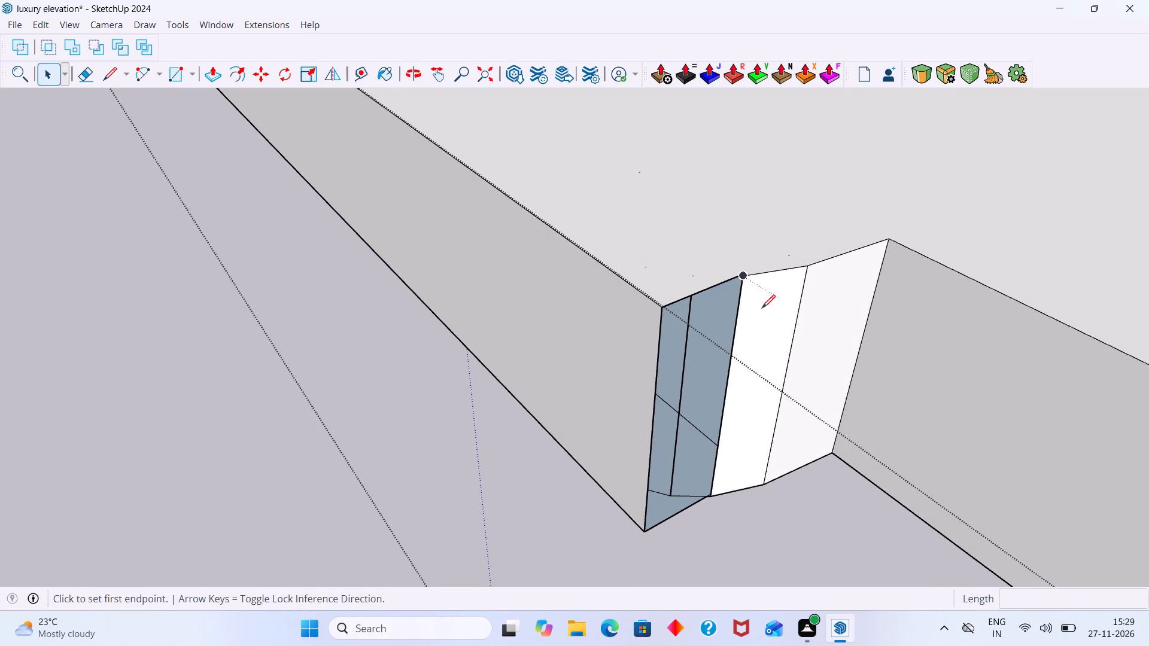
scroll(731, 301, up, 7)
click(800, 132)
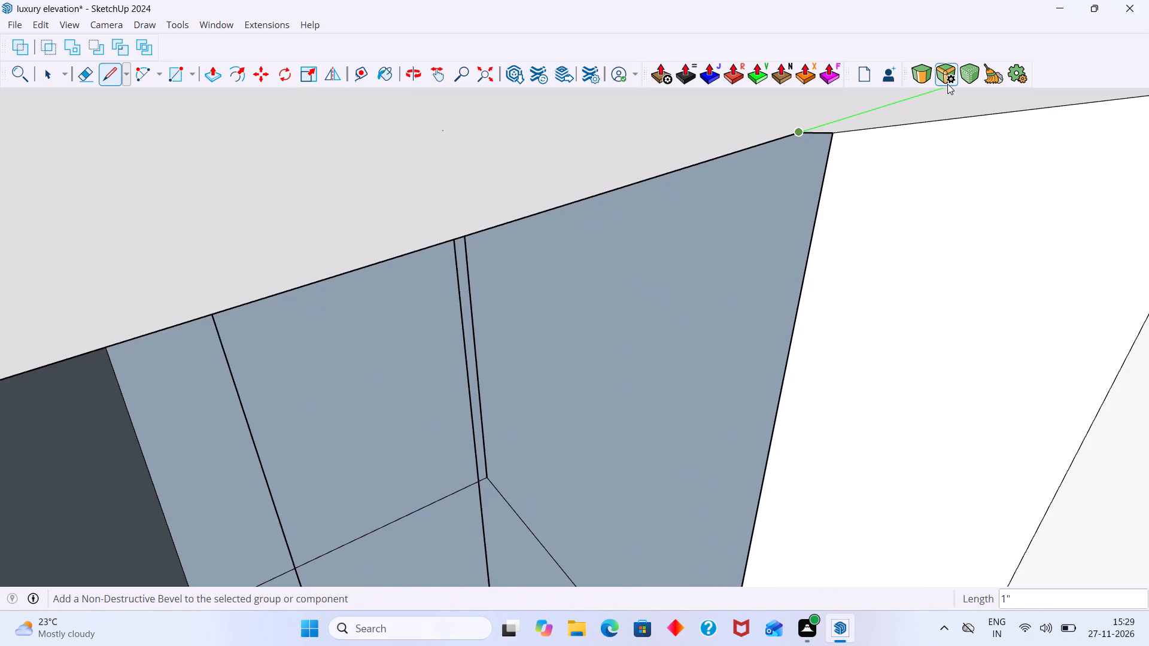
scroll(947, 84, down, 16)
middle_drag(969, 157, 803, 228)
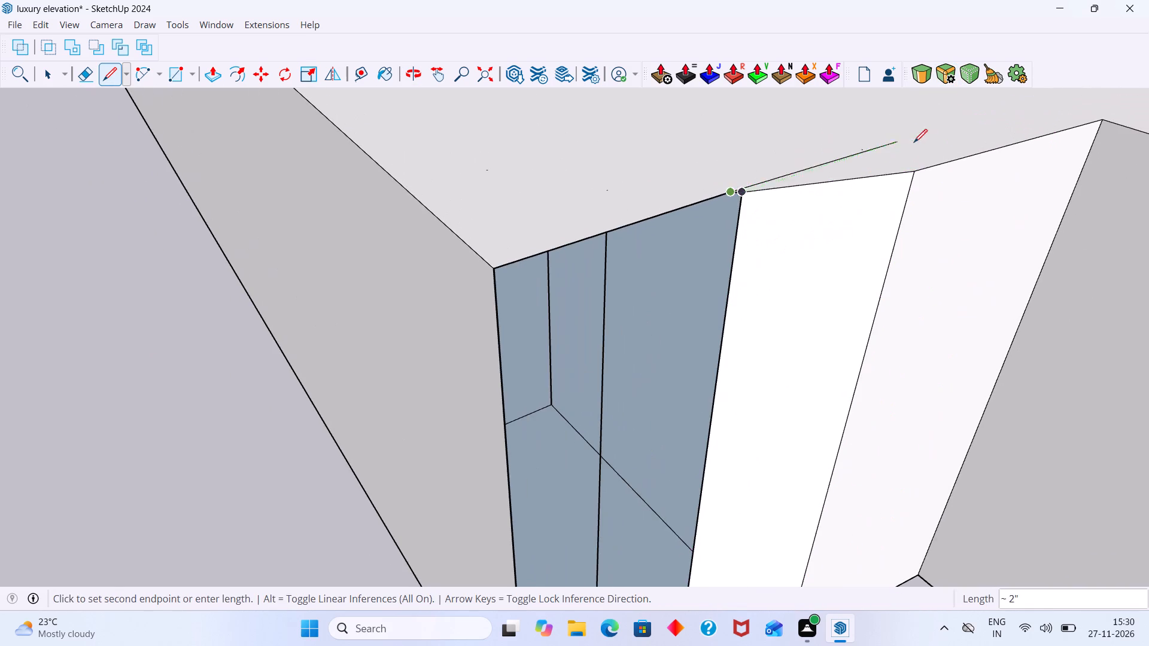
scroll(924, 135, down, 2)
middle_drag(947, 129, 759, 159)
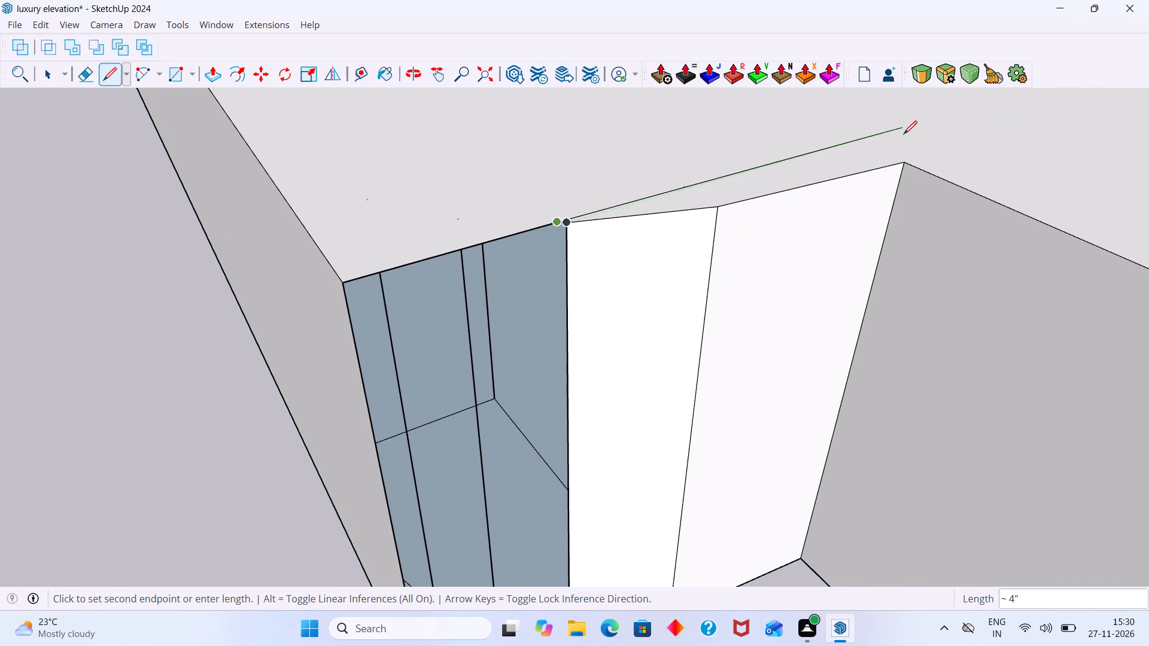
key(Left)
click(928, 124)
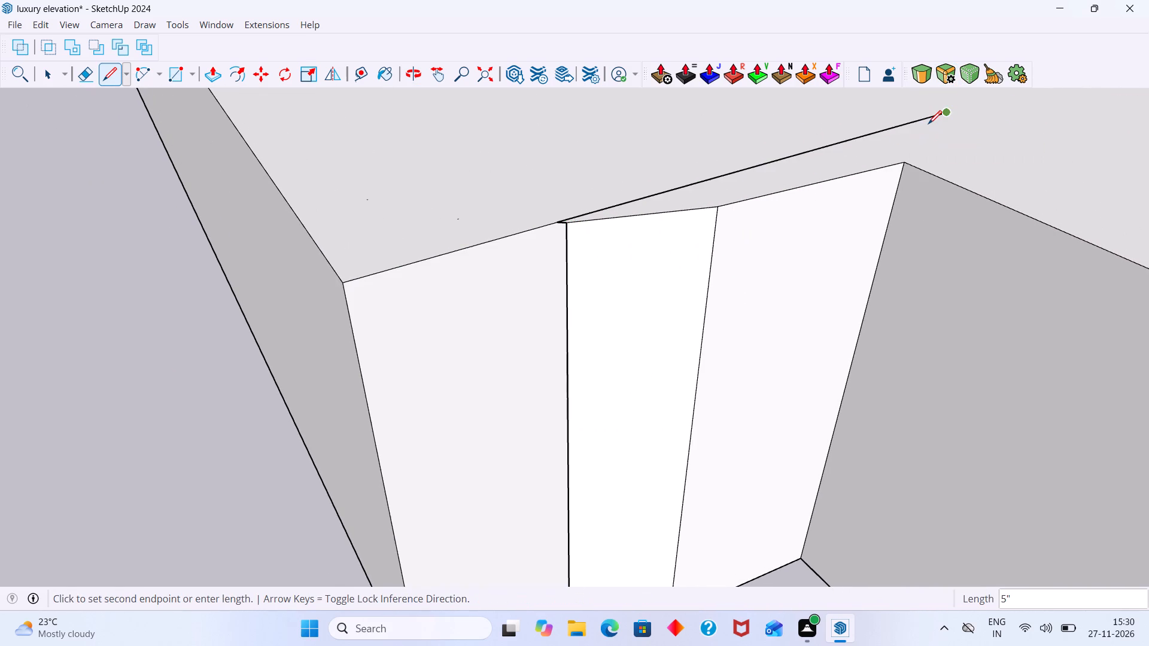
key(space)
Draw a short line about 1" long from the notch's inner corner to the new line, closing off a thin sliver.
scroll(773, 141, down, 14)
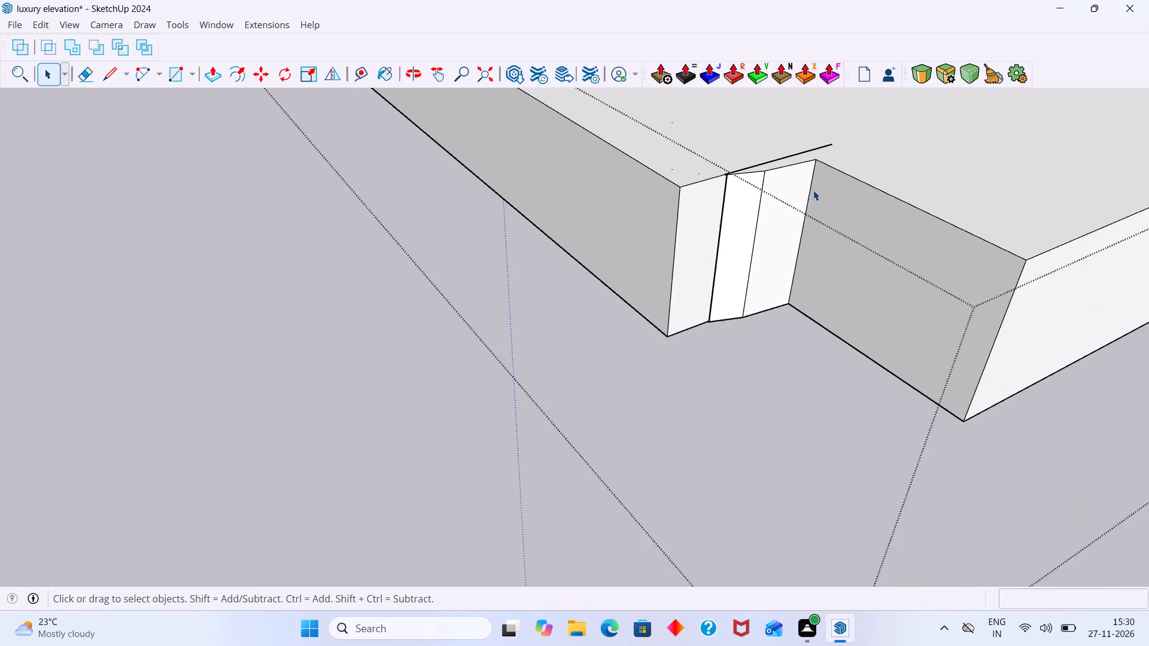
middle_drag(812, 186, 788, 235)
scroll(835, 129, up, 7)
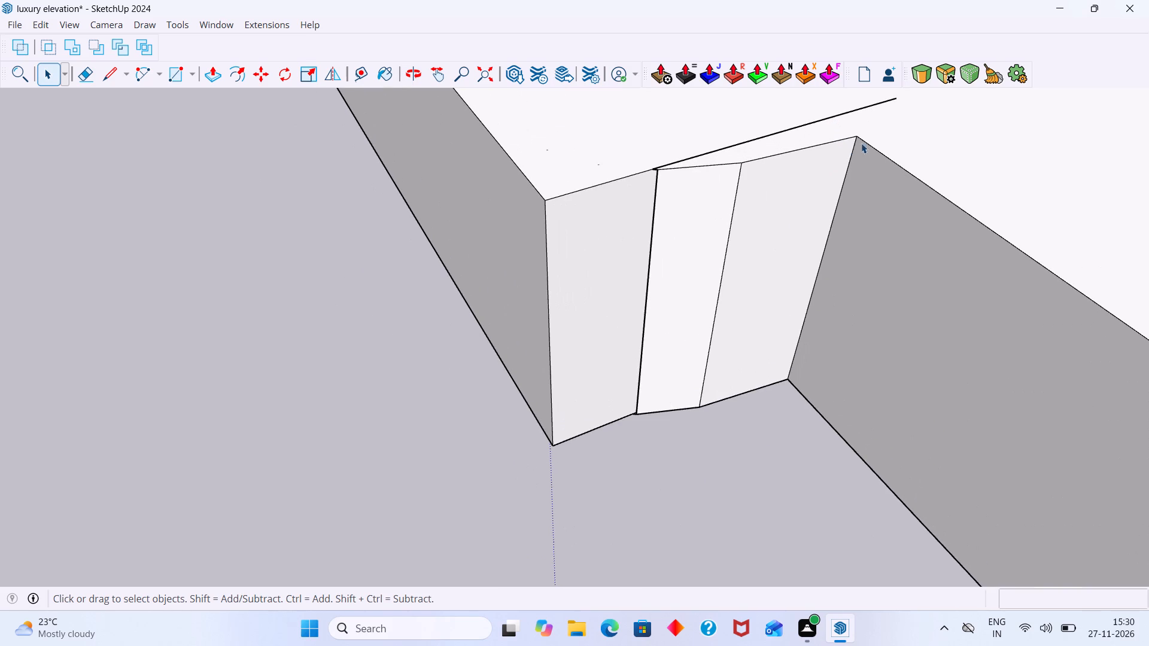
key(l)
scroll(858, 141, up, 2)
click(856, 135)
click(828, 109)
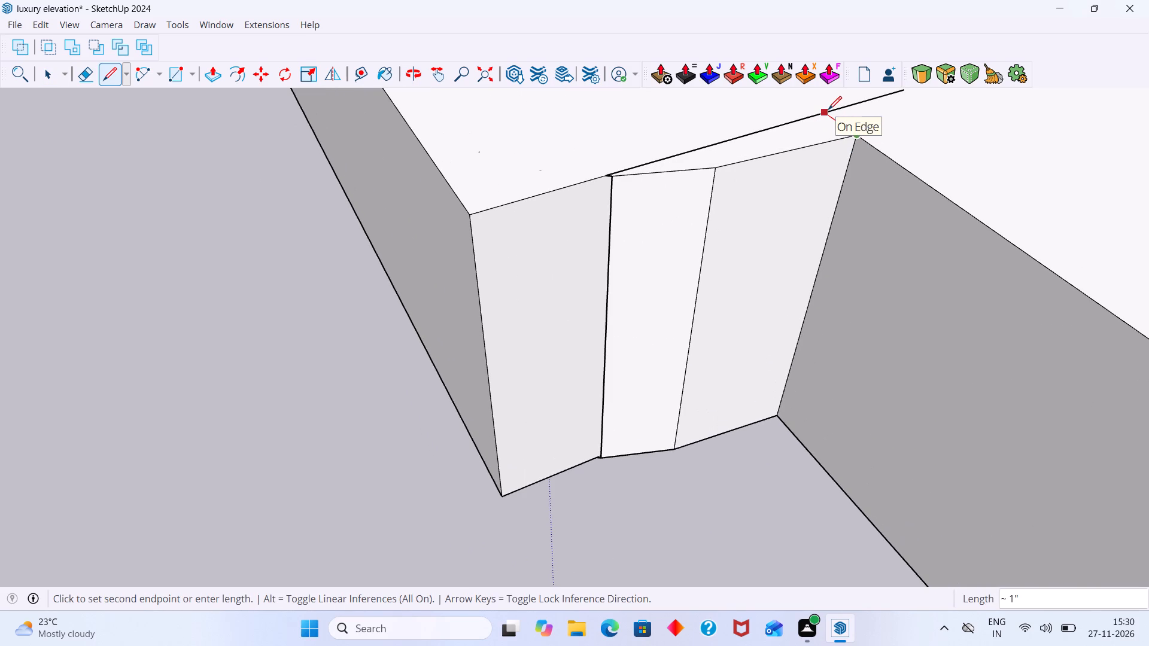
key(space)
Push the thin sliver face on the slab's top down 6" to the slab's bottom, straightening the notch's side.
scroll(760, 152, up, 5)
click(745, 147)
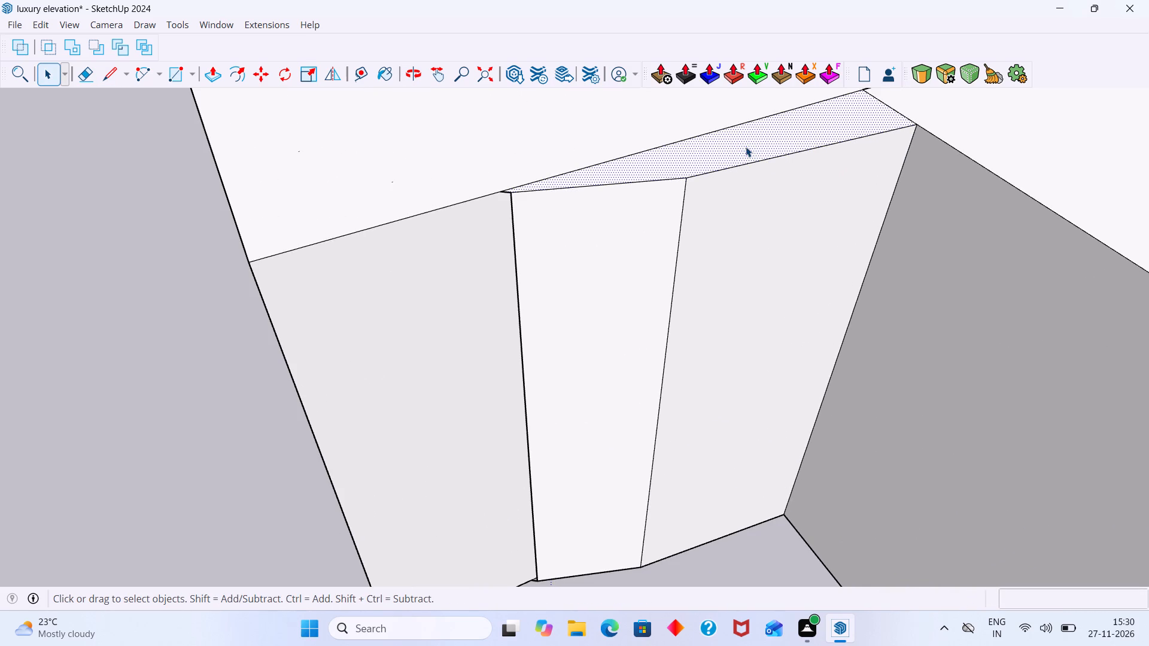
key(p)
click(744, 147)
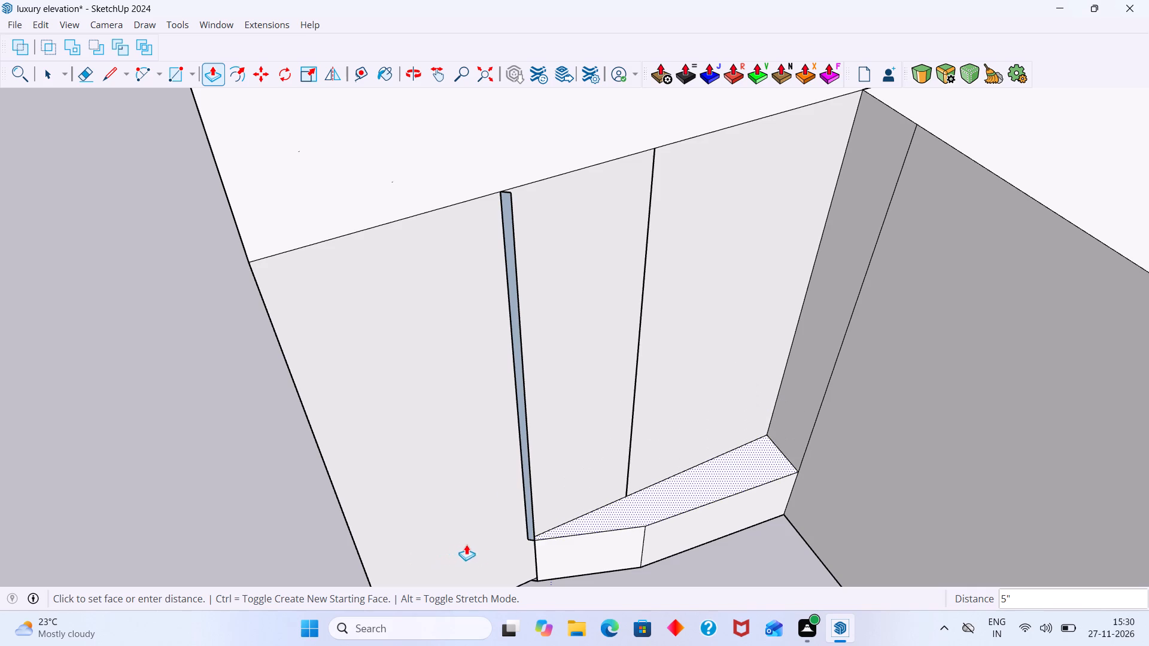
middle_drag(478, 550, 519, 410)
click(575, 461)
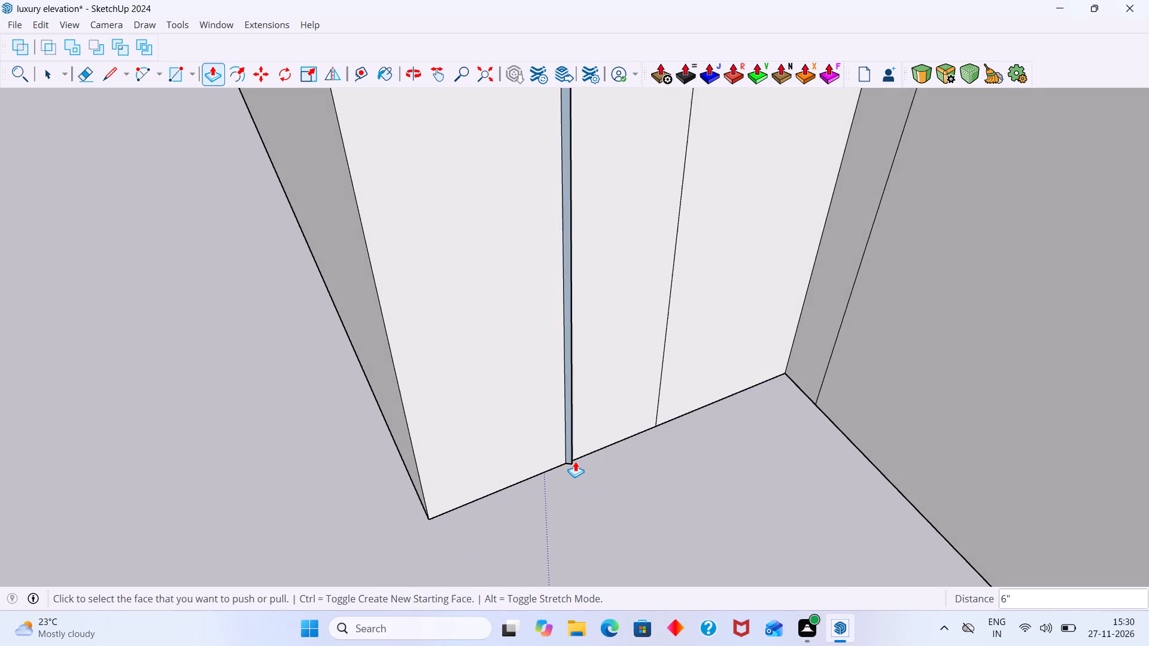
key(space)
click(656, 495)
Delete the narrow vertical strip face left on the notch's side wall.
scroll(651, 483, down, 4)
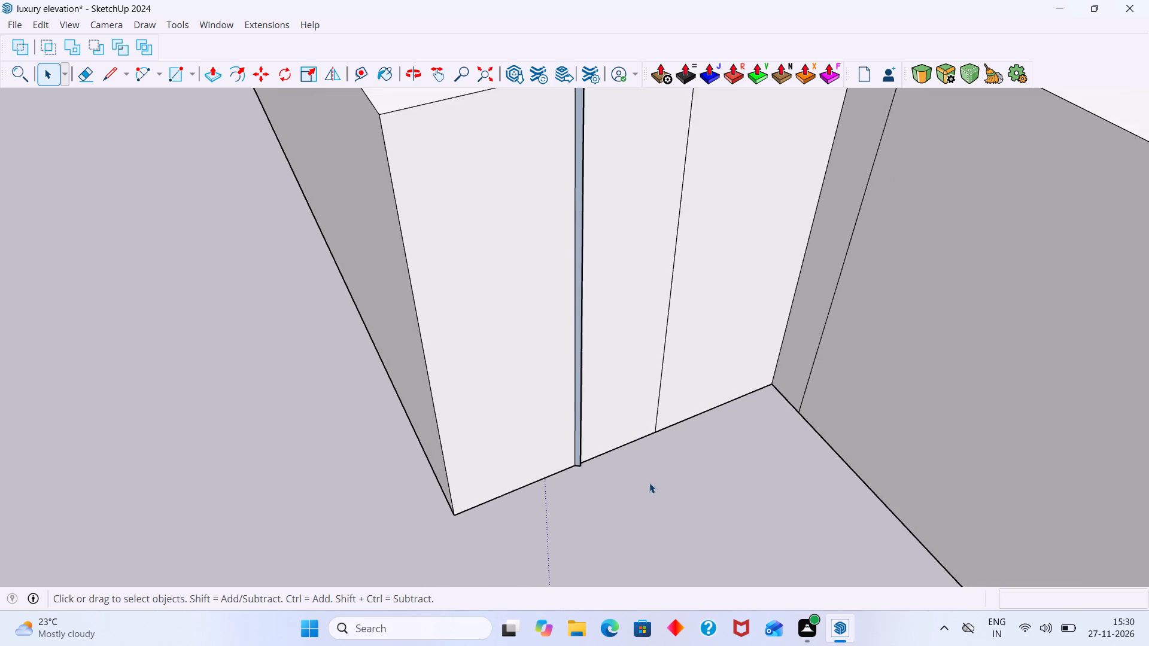
scroll(649, 483, down, 3)
middle_drag(641, 489, 777, 419)
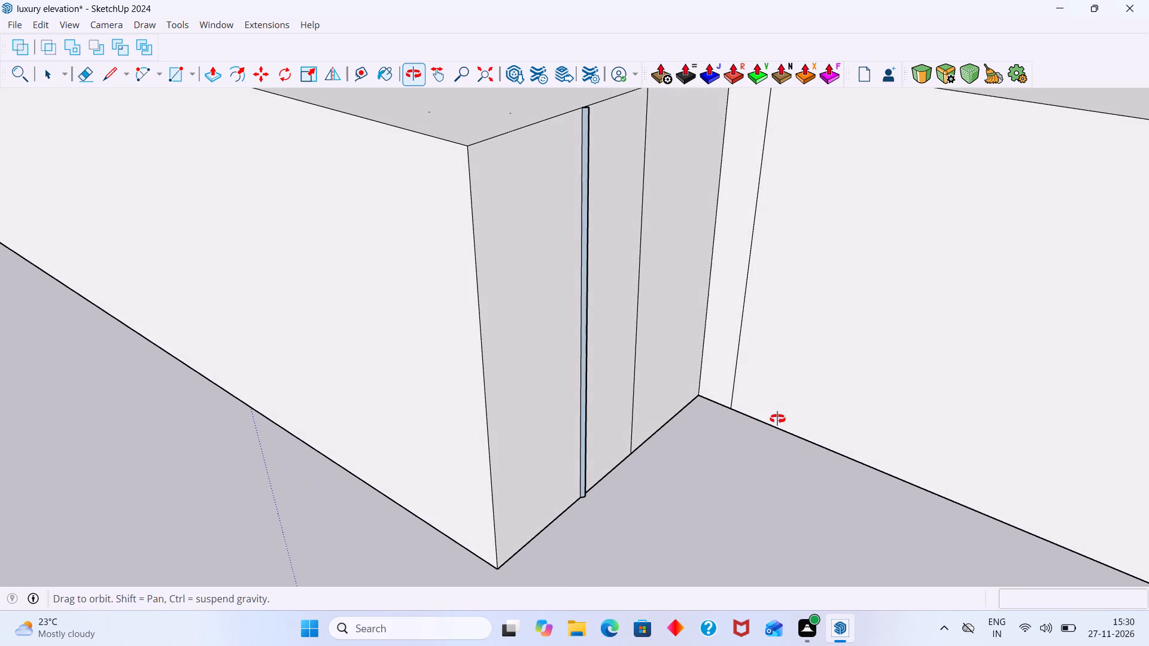
middle_drag(777, 419, 773, 416)
scroll(683, 414, up, 7)
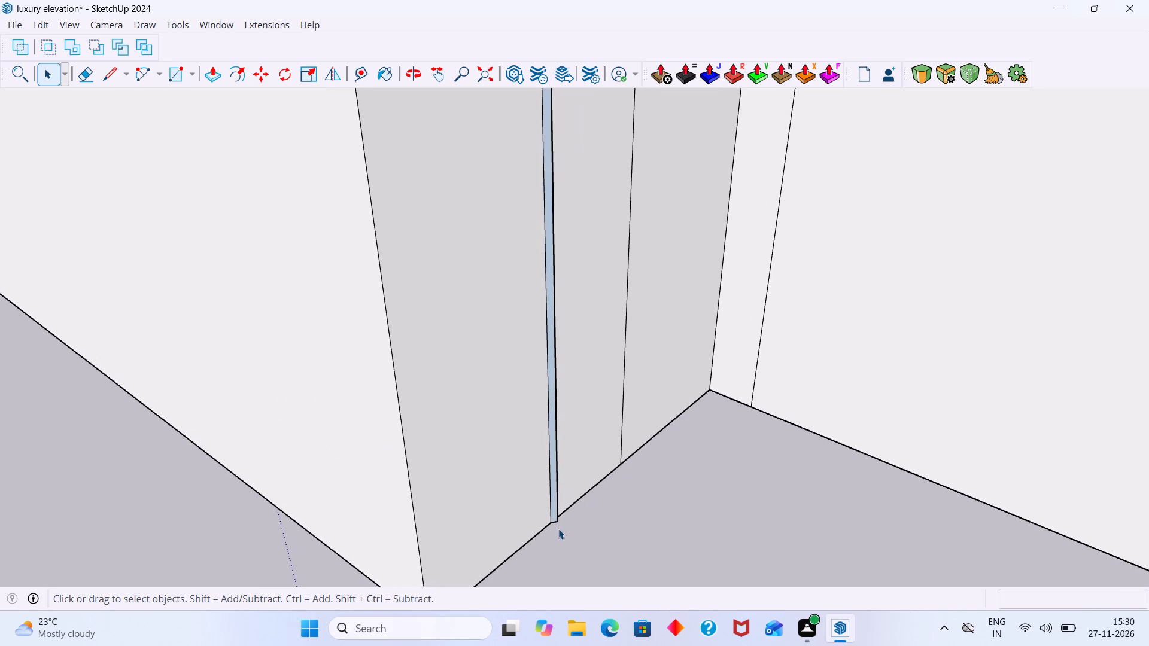
shift+middle_drag(621, 464, 715, 392)
scroll(666, 419, up, 8)
scroll(637, 457, down, 10)
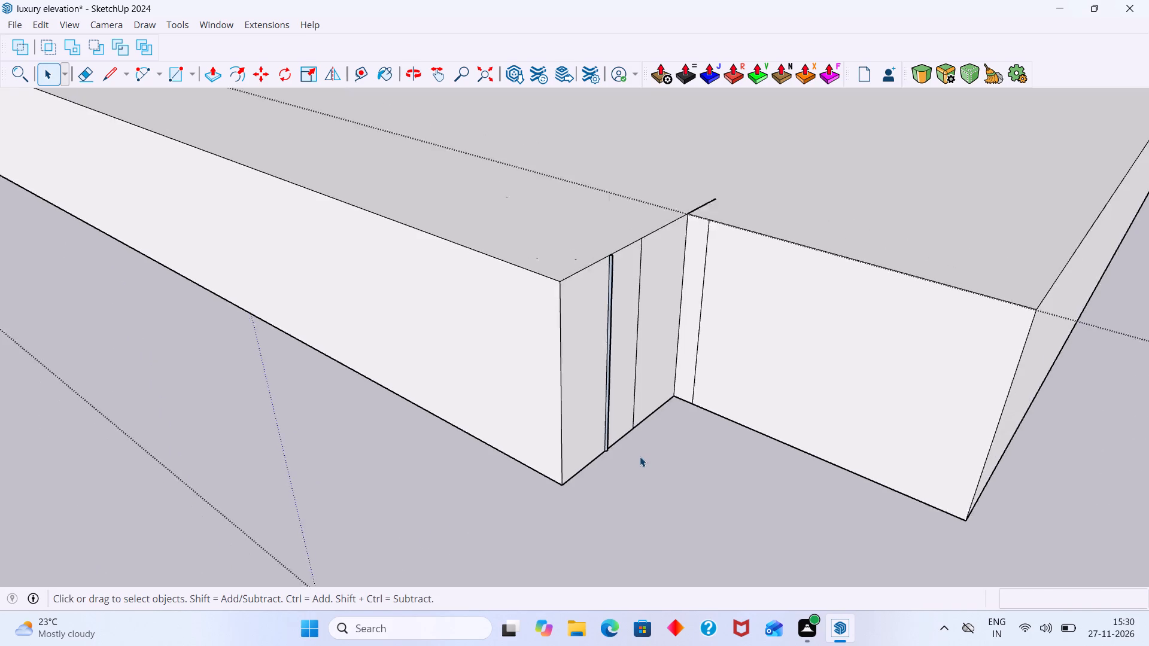
scroll(640, 456, down, 1)
scroll(628, 449, up, 20)
scroll(628, 449, up, 2)
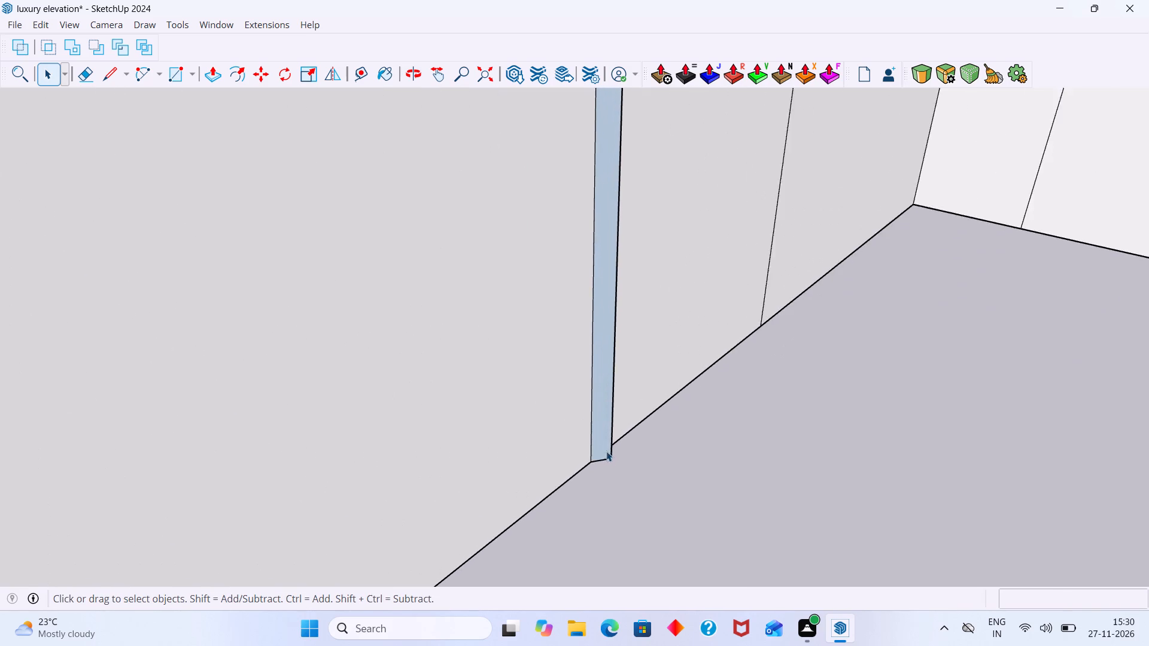
scroll(606, 451, up, 2)
middle_drag(606, 452, 716, 461)
scroll(637, 454, up, 3)
scroll(631, 439, down, 4)
scroll(603, 376, up, 3)
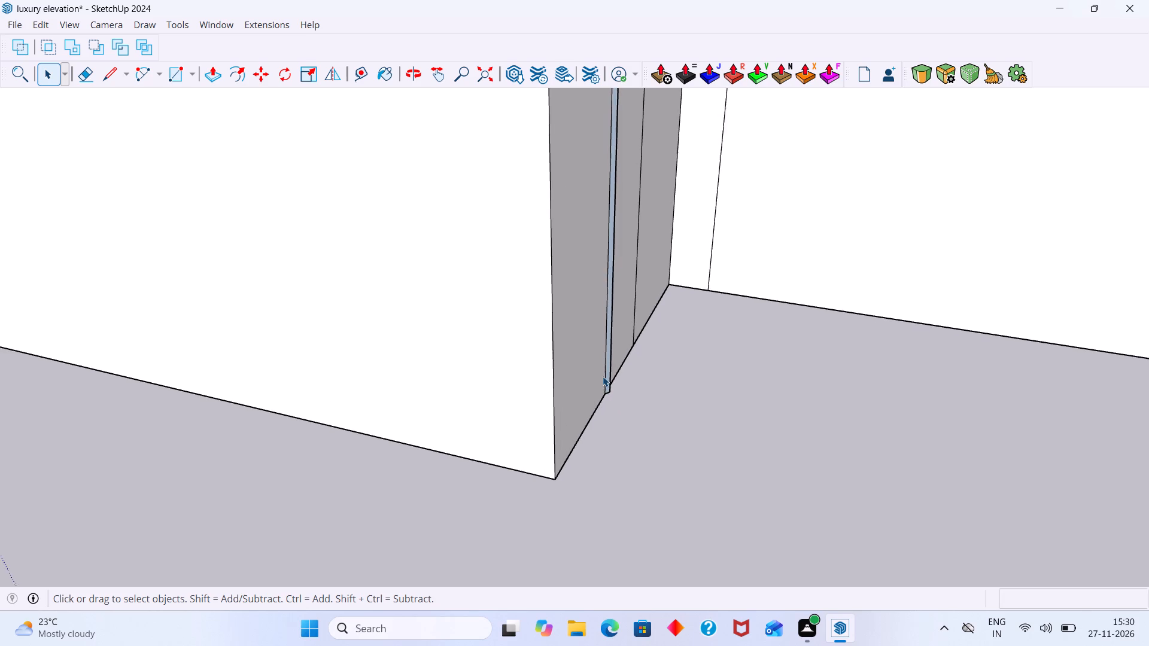
scroll(603, 376, up, 12)
click(601, 388)
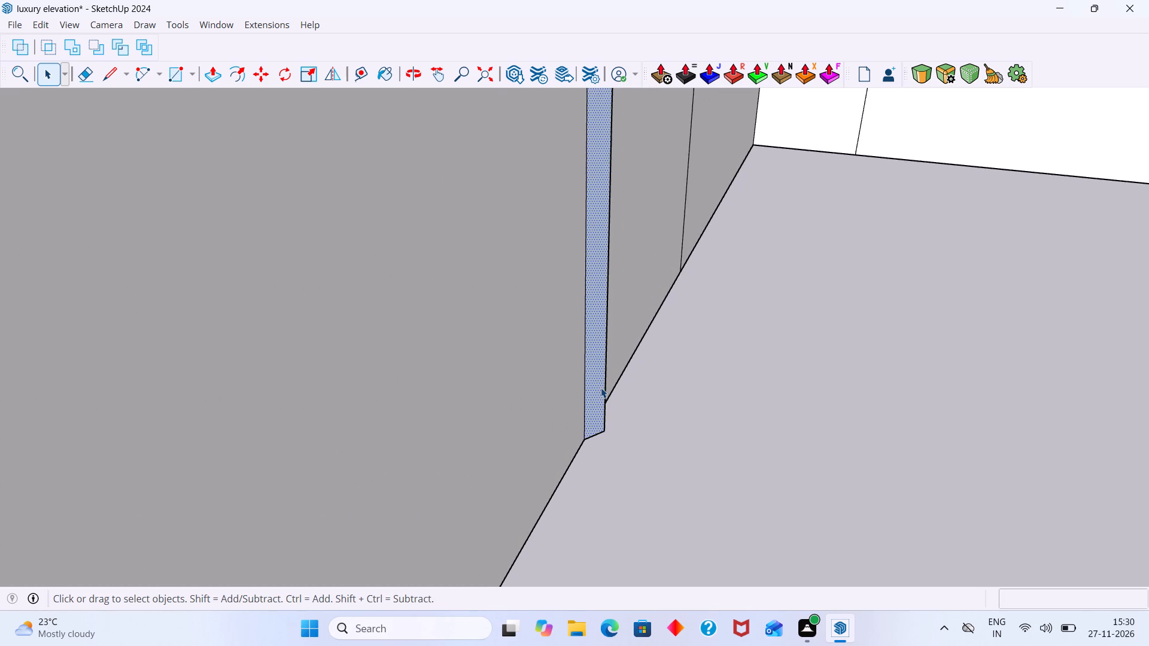
key(Delete)
Erase the extra vertical edge on the recessed front face beside the notch's inner corner.
scroll(612, 403, down, 4)
middle_drag(621, 422, 591, 424)
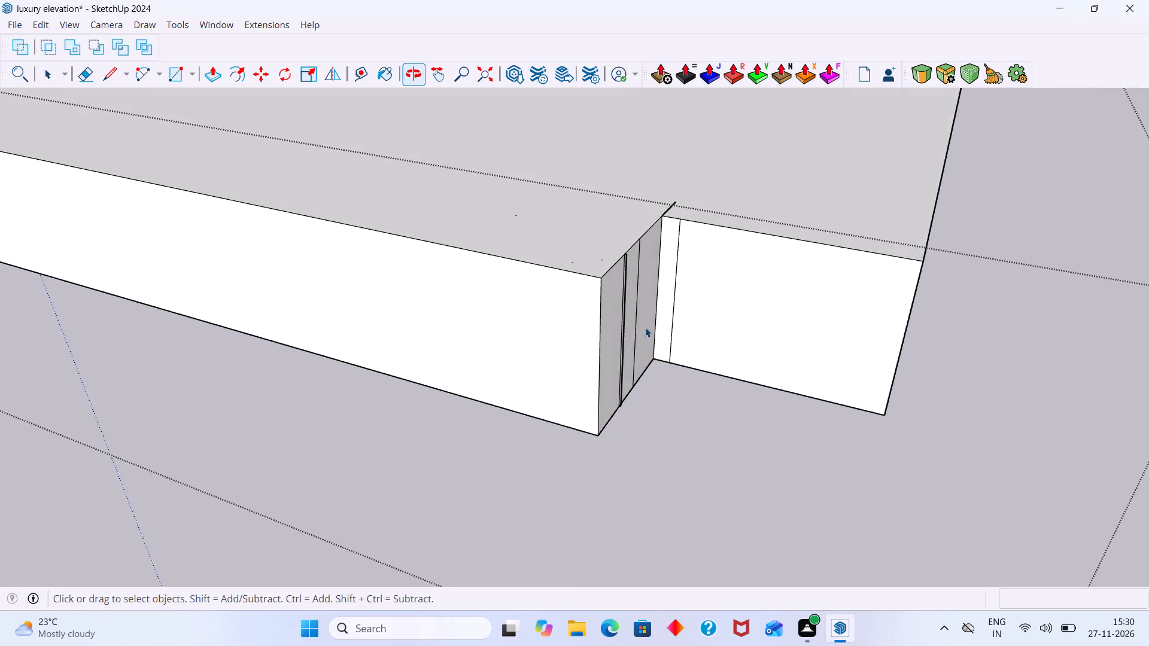
scroll(646, 317, up, 6)
scroll(583, 453, up, 6)
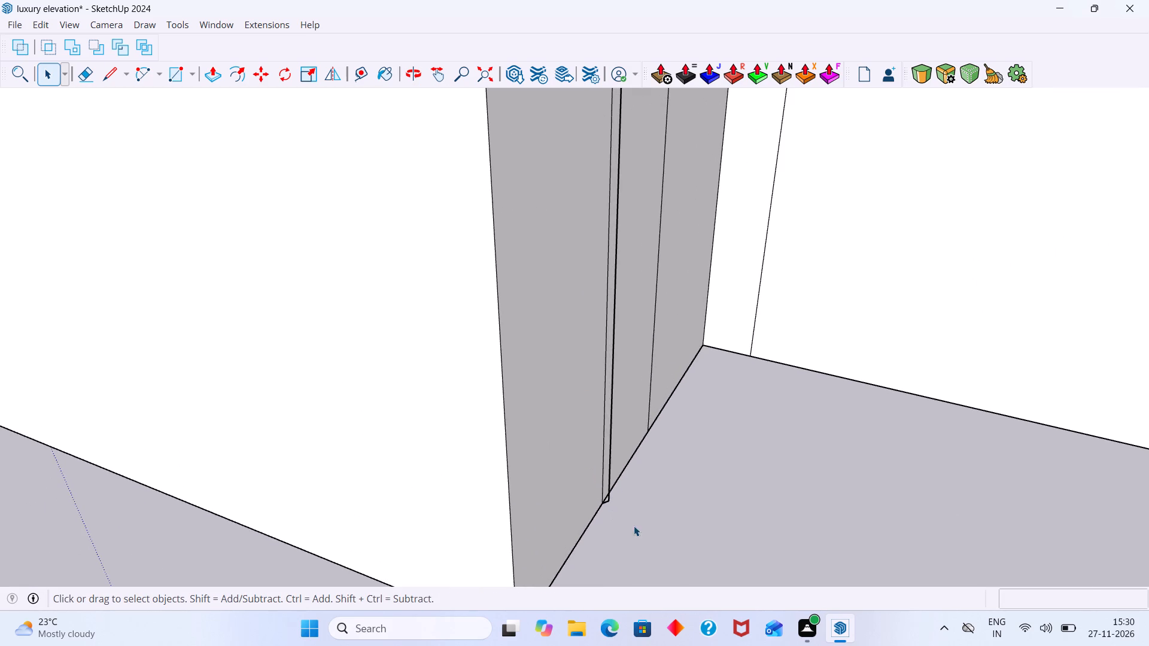
key(e)
scroll(634, 526, up, 3)
scroll(598, 504, down, 3)
scroll(458, 452, up, 1)
scroll(462, 443, down, 2)
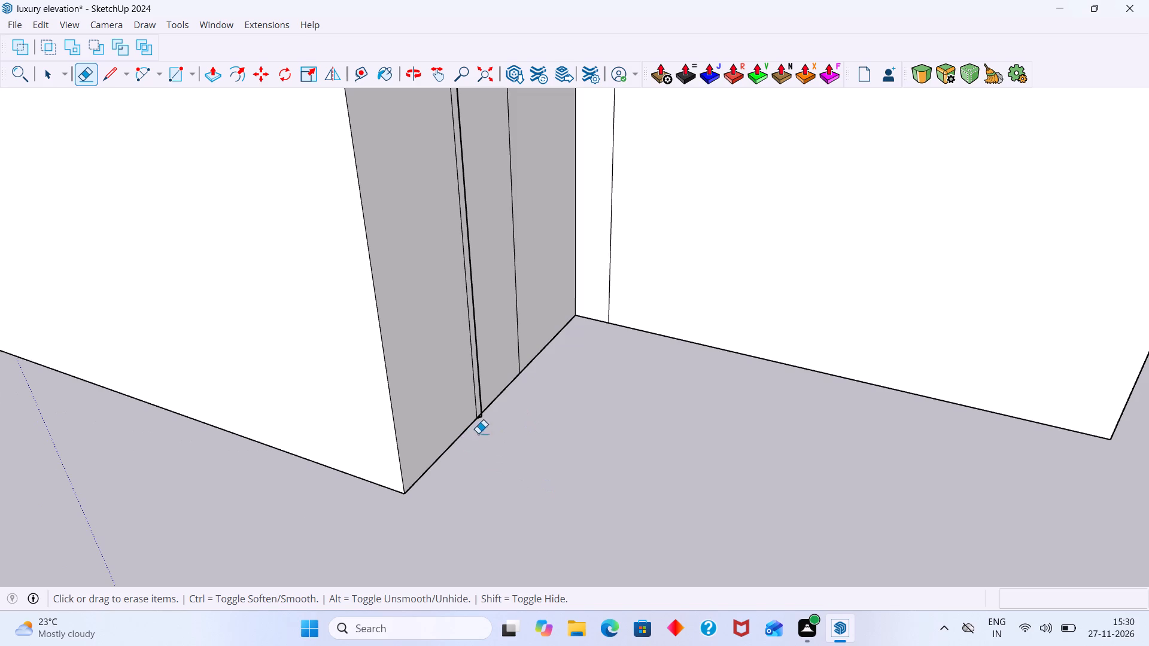
scroll(481, 425, up, 10)
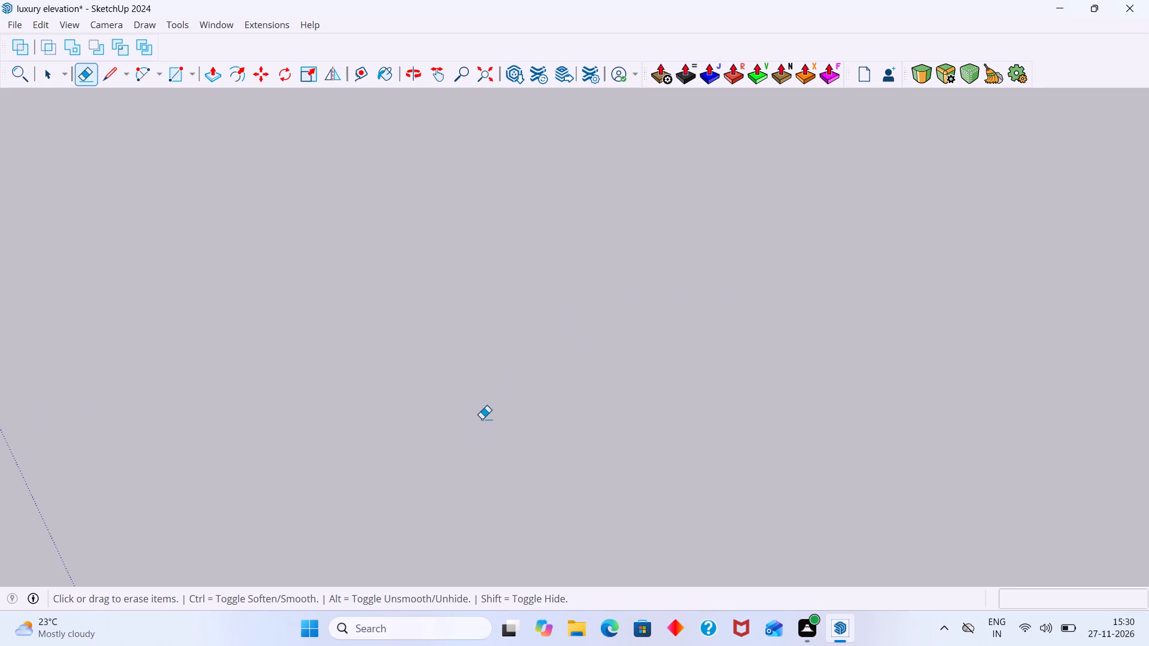
scroll(482, 419, down, 2)
click(484, 82)
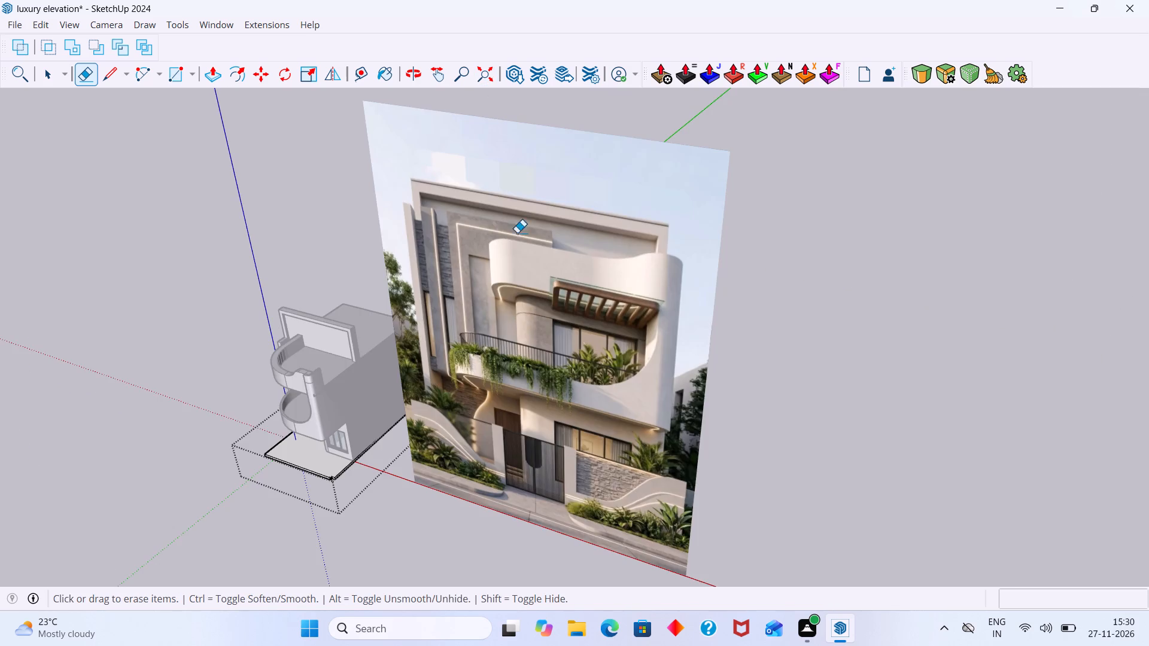
scroll(402, 383, down, 3)
shift+middle_drag(353, 454, 619, 376)
middle_drag(589, 382, 719, 385)
scroll(616, 373, up, 4)
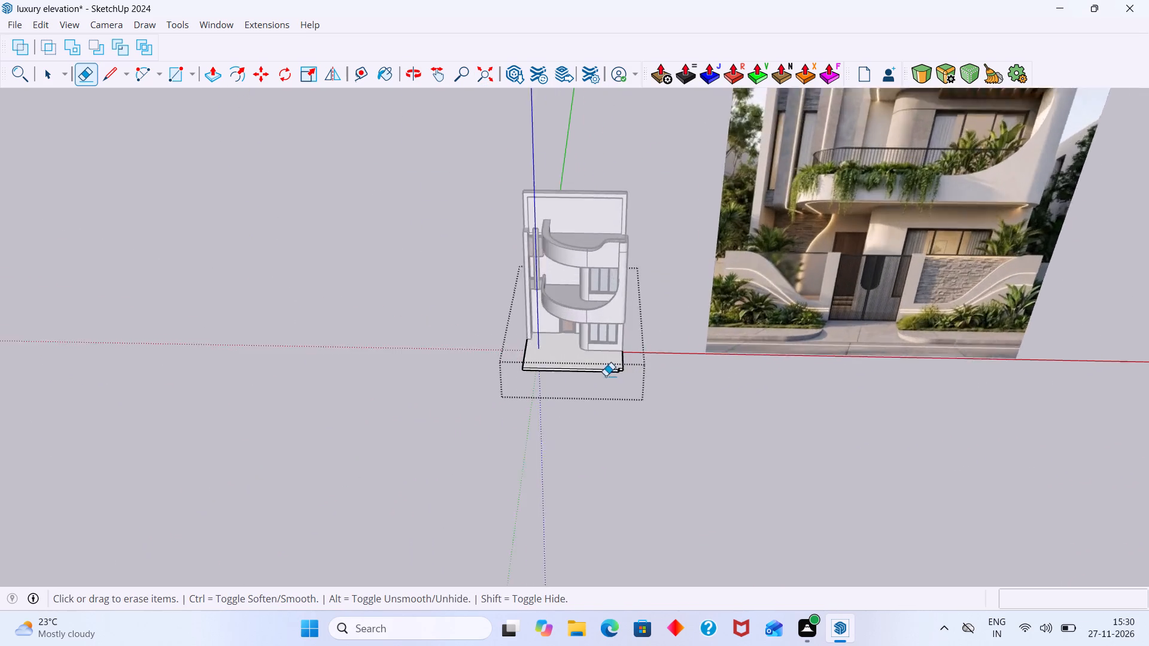
scroll(606, 376, up, 18)
middle_drag(788, 380, 858, 361)
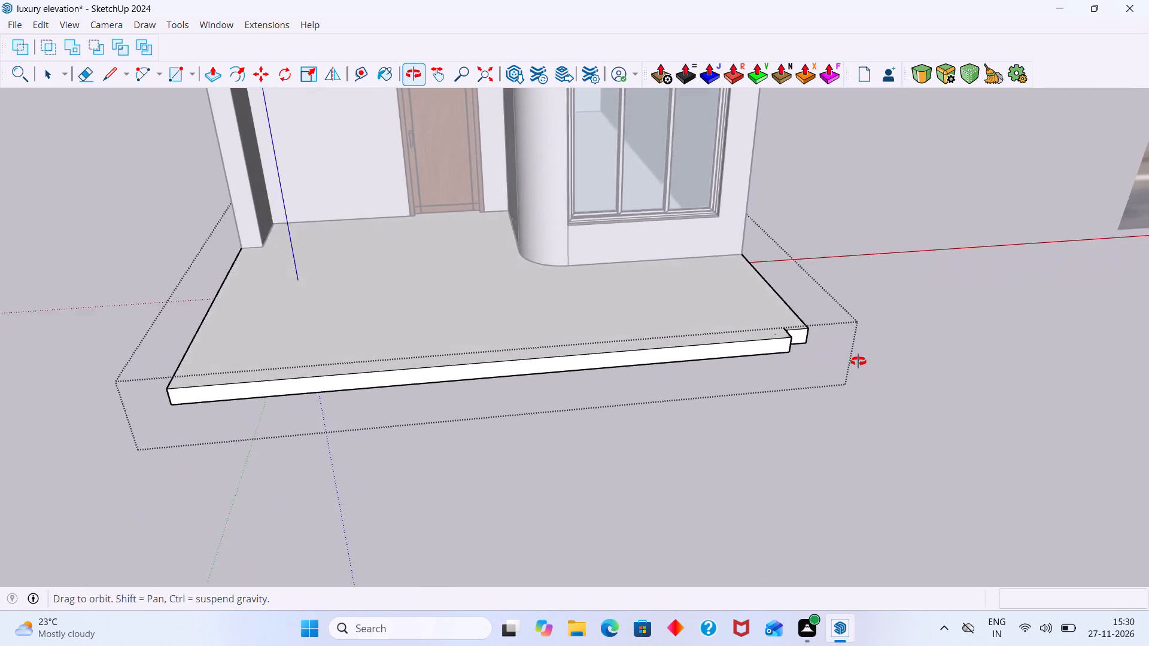
middle_drag(858, 361, 684, 300)
scroll(671, 324, up, 11)
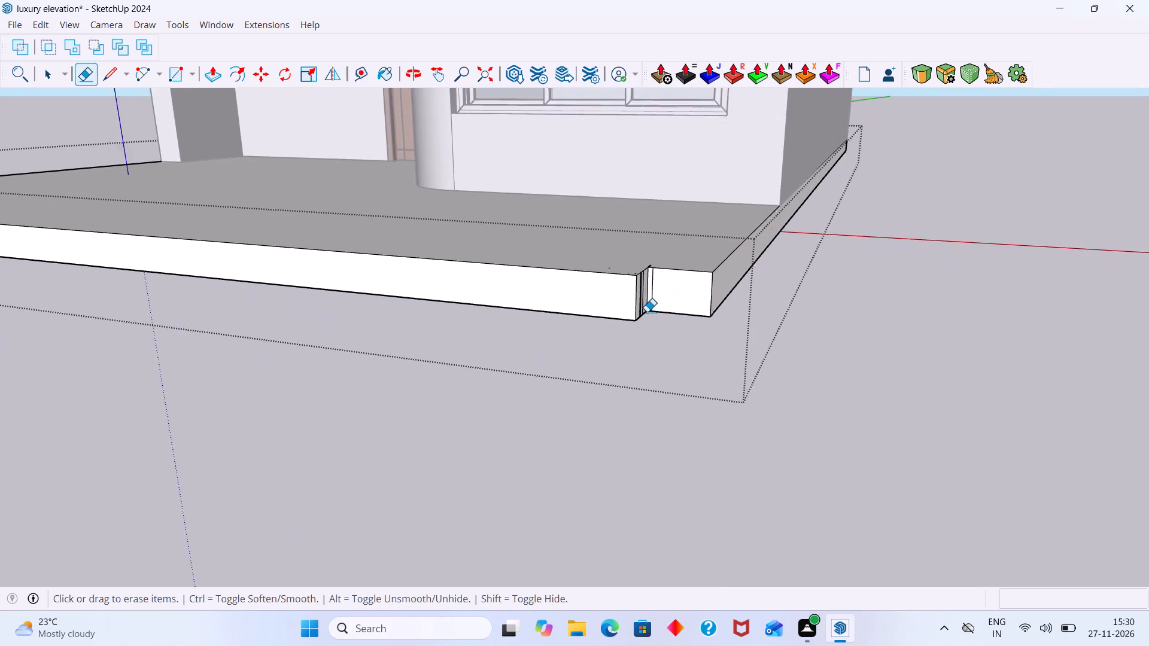
scroll(647, 312, up, 17)
drag(656, 304, 648, 303)
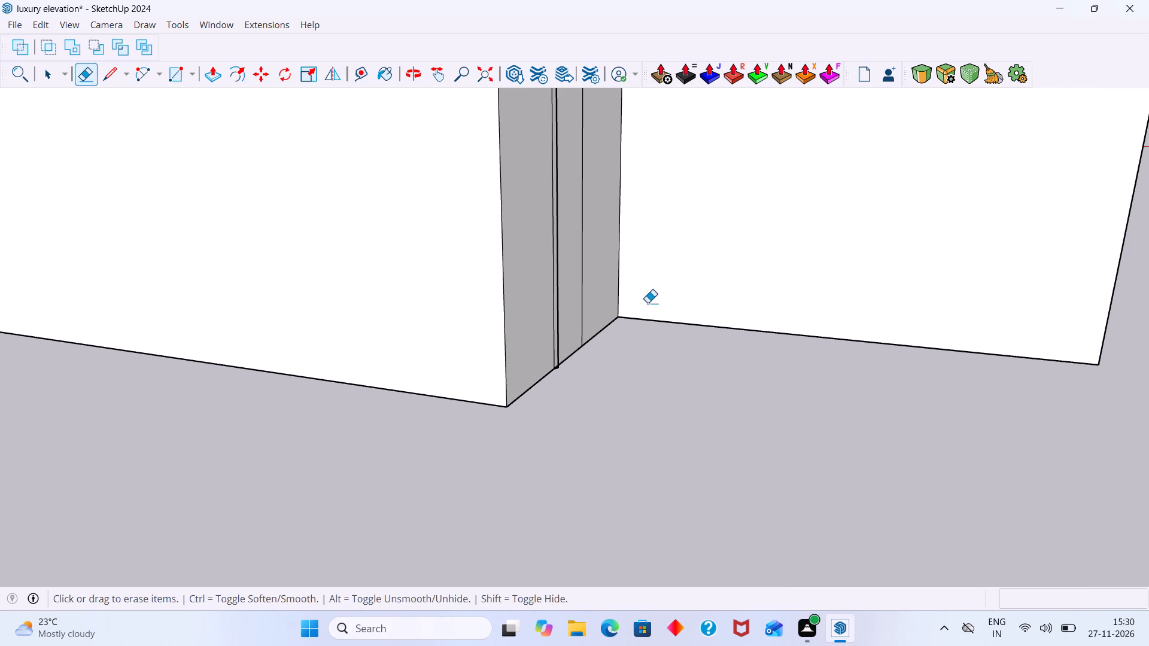
Erase the leftover vertical edges and the tiny bottom edge on the notch's side wall.
scroll(545, 368, up, 5)
click(560, 358)
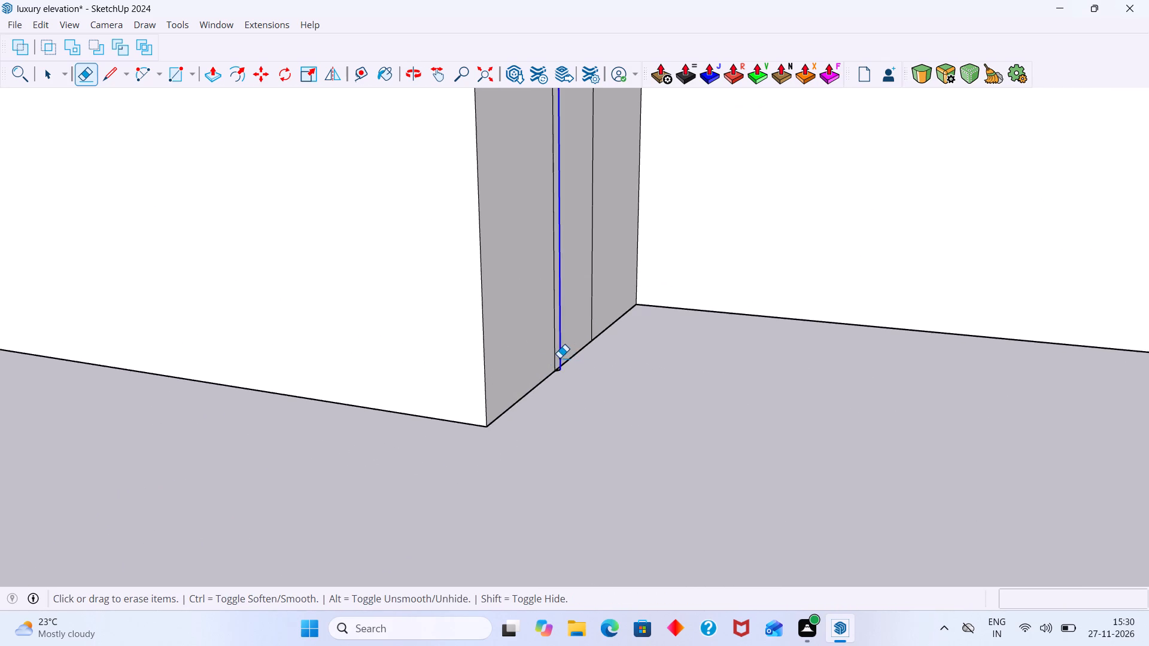
scroll(555, 368, up, 4)
drag(557, 361, 548, 361)
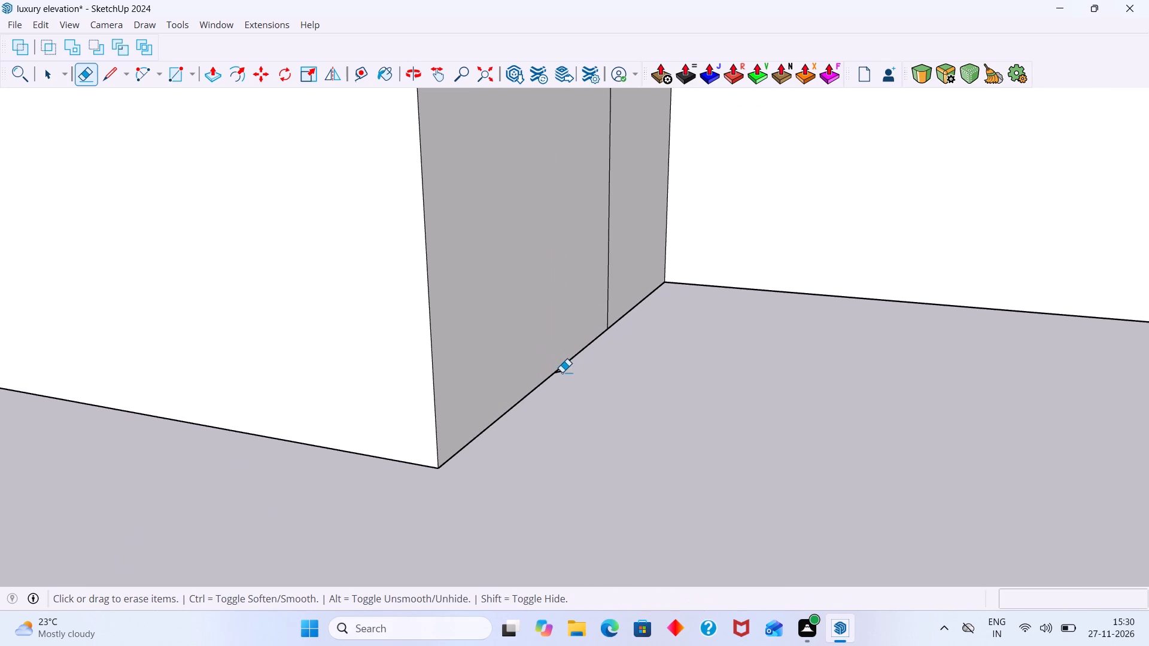
click(562, 372)
scroll(610, 312, down, 4)
drag(623, 291, 594, 297)
Erase the short line overshooting the notch's inner corner on the slab's top face.
scroll(603, 294, down, 17)
scroll(631, 265, up, 17)
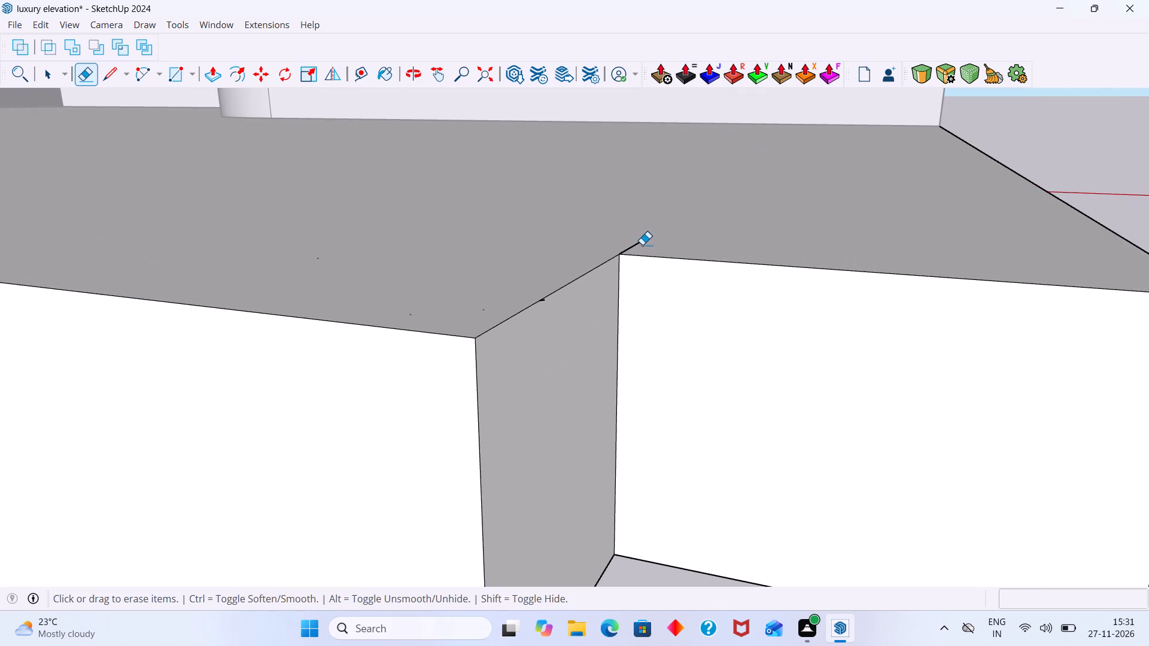
drag(642, 245, 622, 240)
Erase the tiny stray edge specks on the slab's top face near the notched corner.
scroll(633, 240, up, 1)
scroll(634, 242, down, 9)
middle_drag(579, 323, 572, 359)
scroll(583, 270, up, 6)
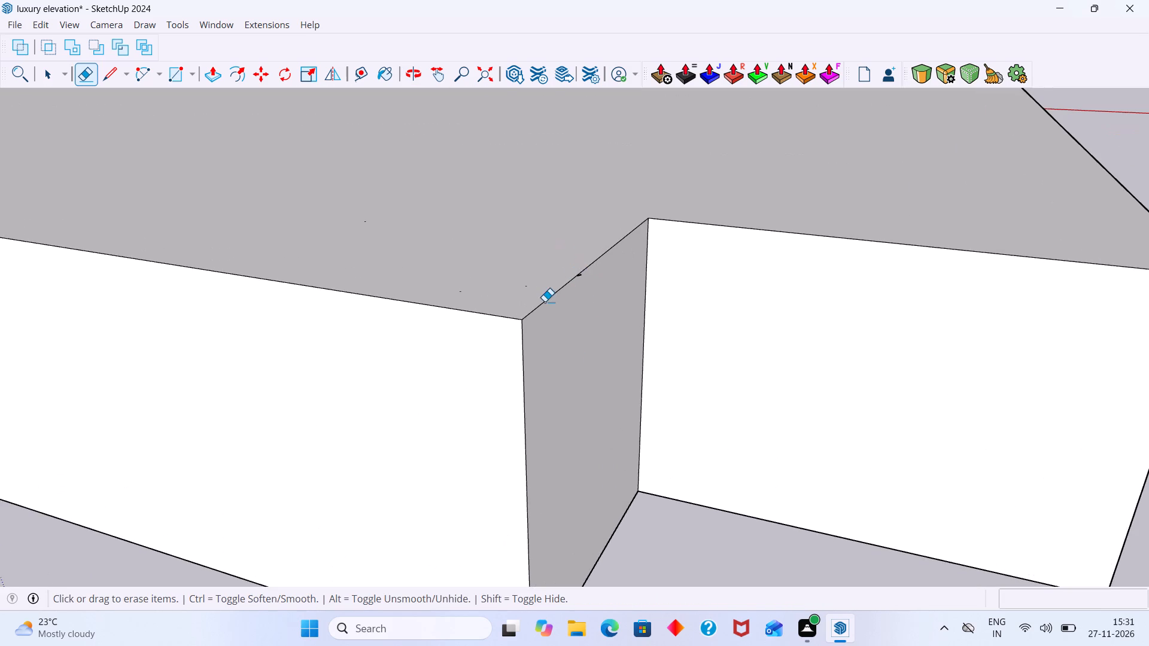
scroll(542, 295, down, 18)
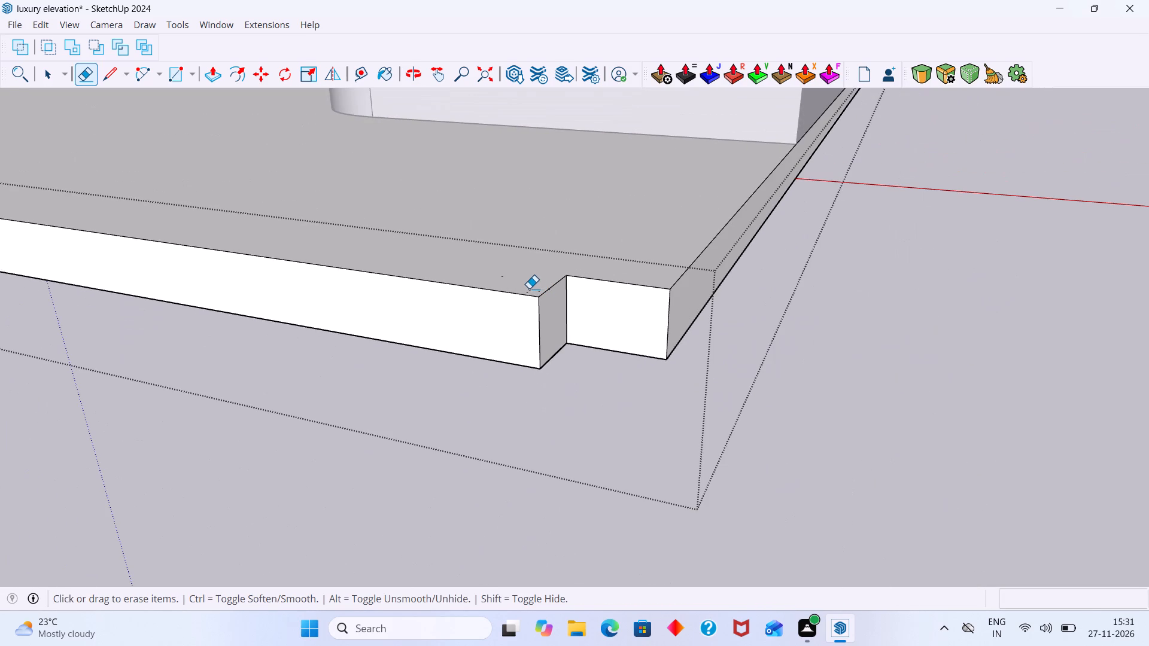
drag(515, 278, 478, 255)
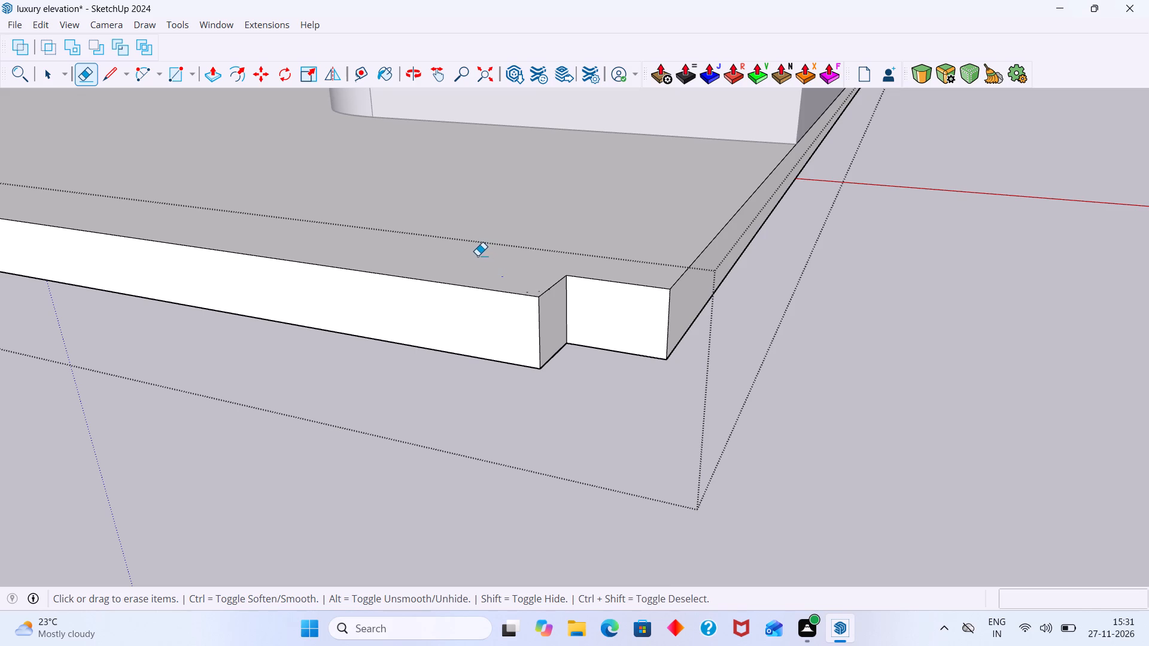
drag(478, 255, 477, 255)
drag(490, 268, 476, 257)
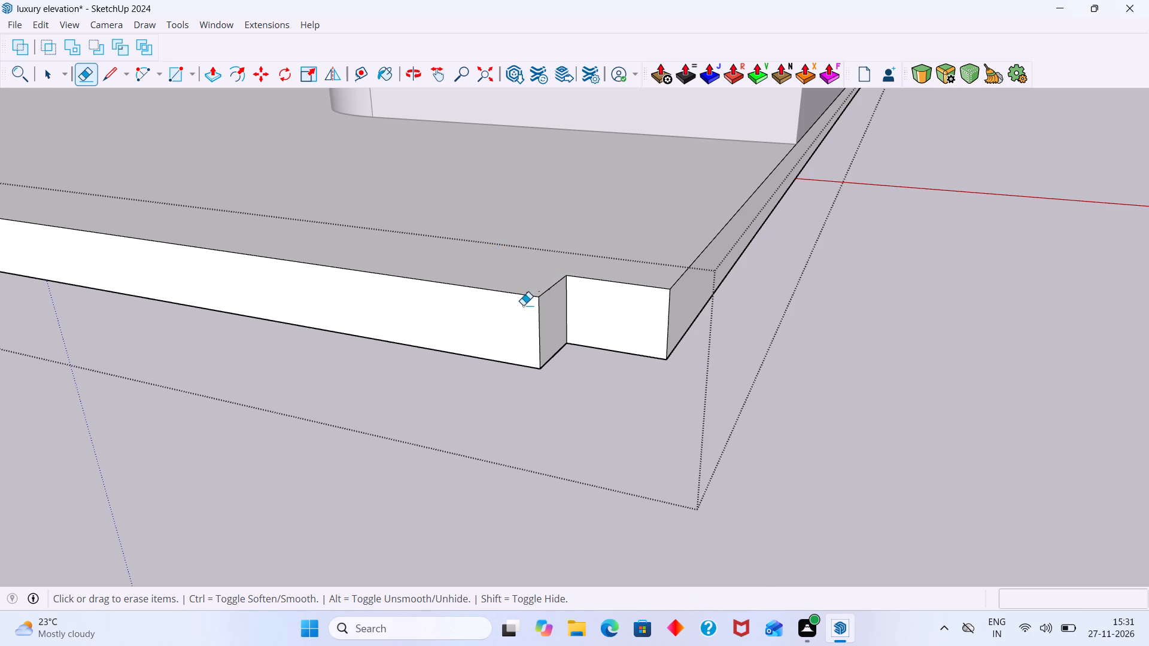
scroll(524, 304, up, 3)
drag(540, 285, 548, 283)
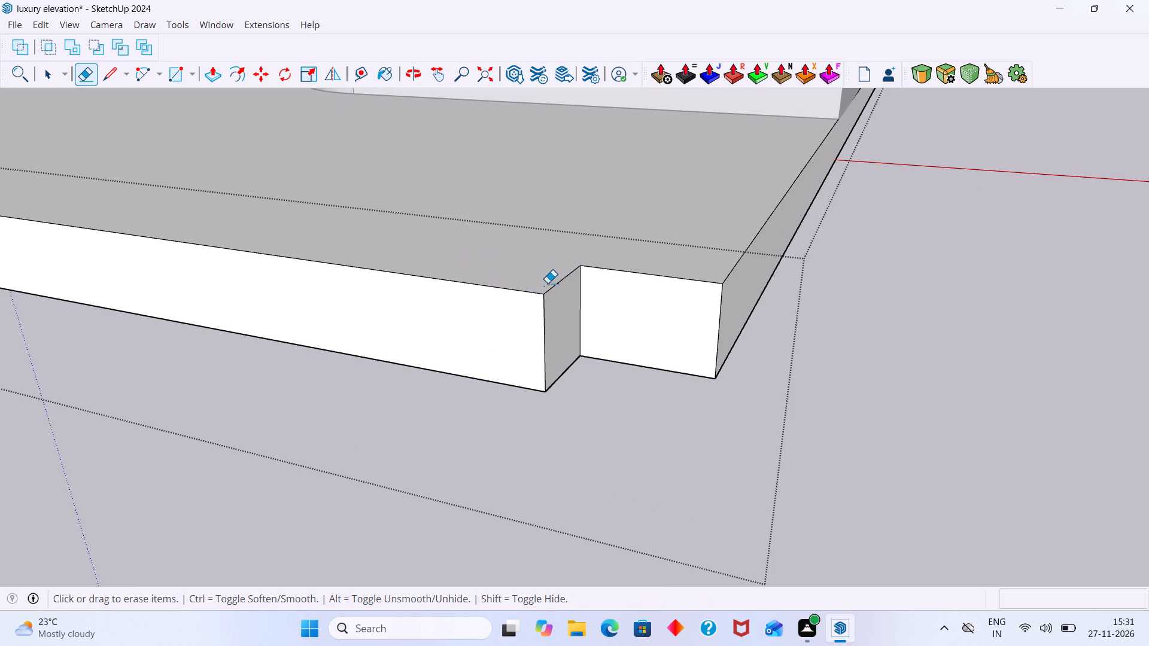
scroll(540, 284, up, 5)
click(547, 288)
Erase the tiny leftover edge at the top of the notch's side wall.
scroll(577, 280, up, 4)
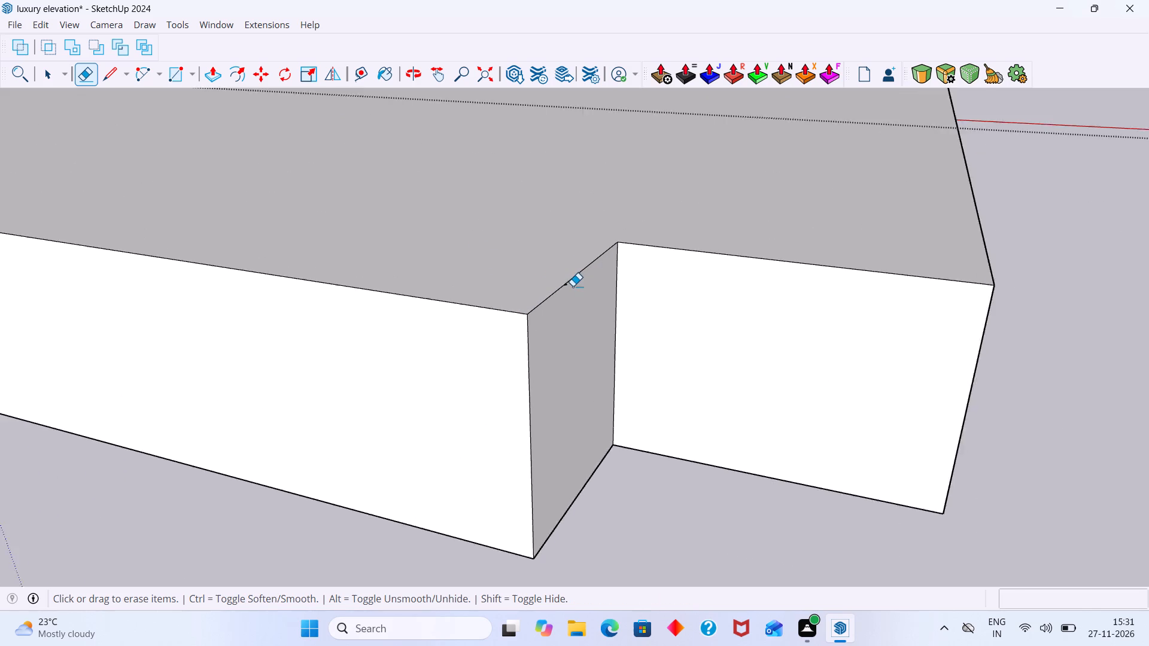
scroll(573, 286, up, 18)
click(566, 281)
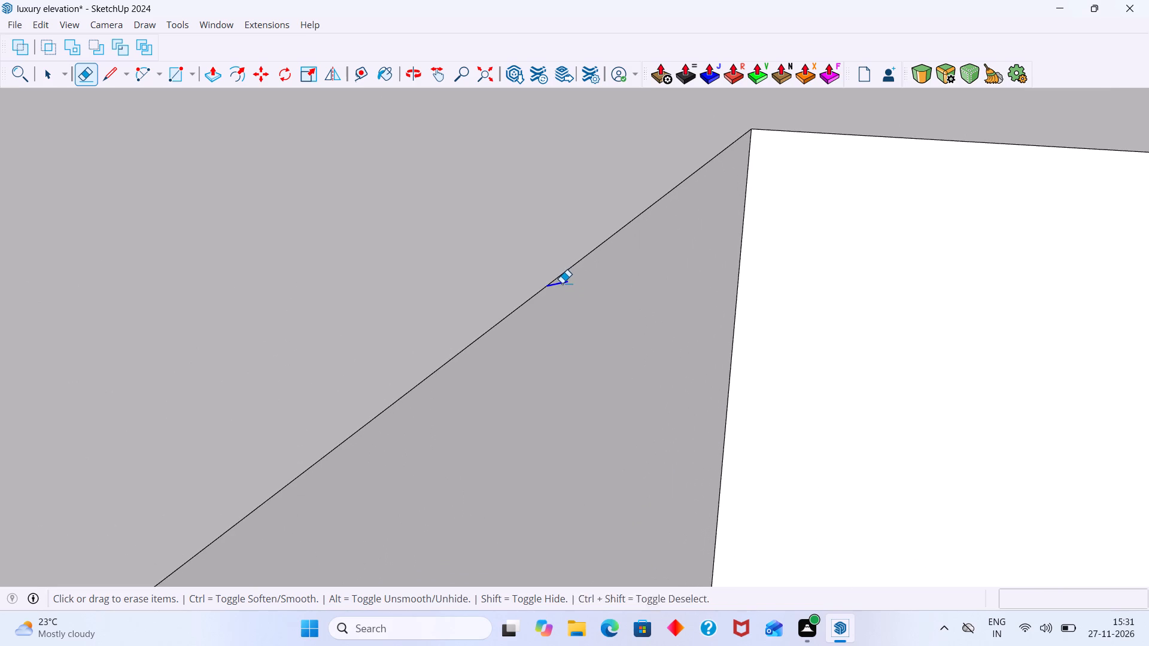
scroll(586, 282, down, 20)
scroll(586, 282, down, 19)
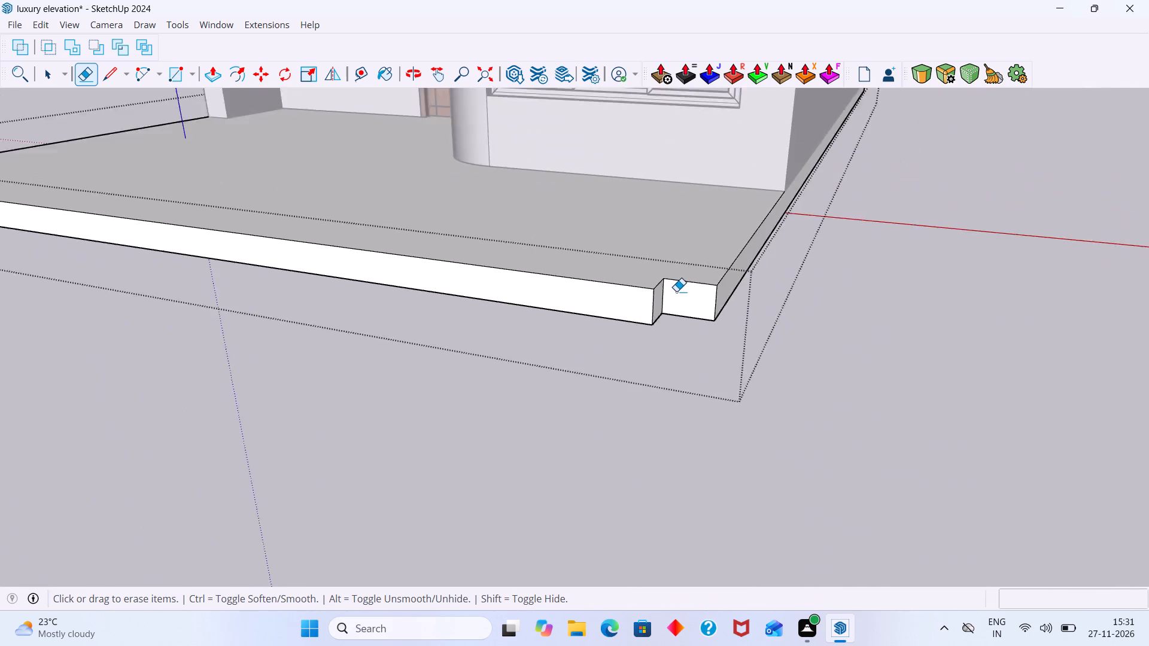
scroll(676, 291, down, 3)
key(space)
Push/Pull the notch's recessed front face outward about 5" to sit flush with the slab's front, filling the notch.
scroll(722, 300, up, 7)
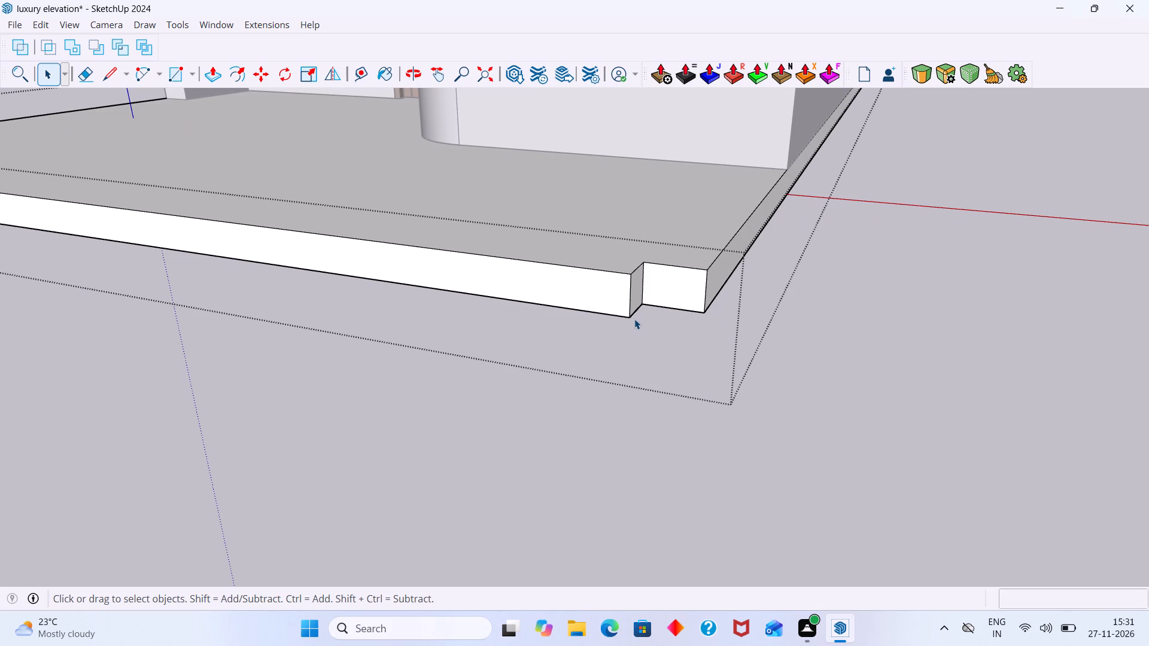
scroll(721, 300, up, 11)
middle_drag(880, 328, 756, 354)
scroll(494, 337, up, 11)
click(555, 310)
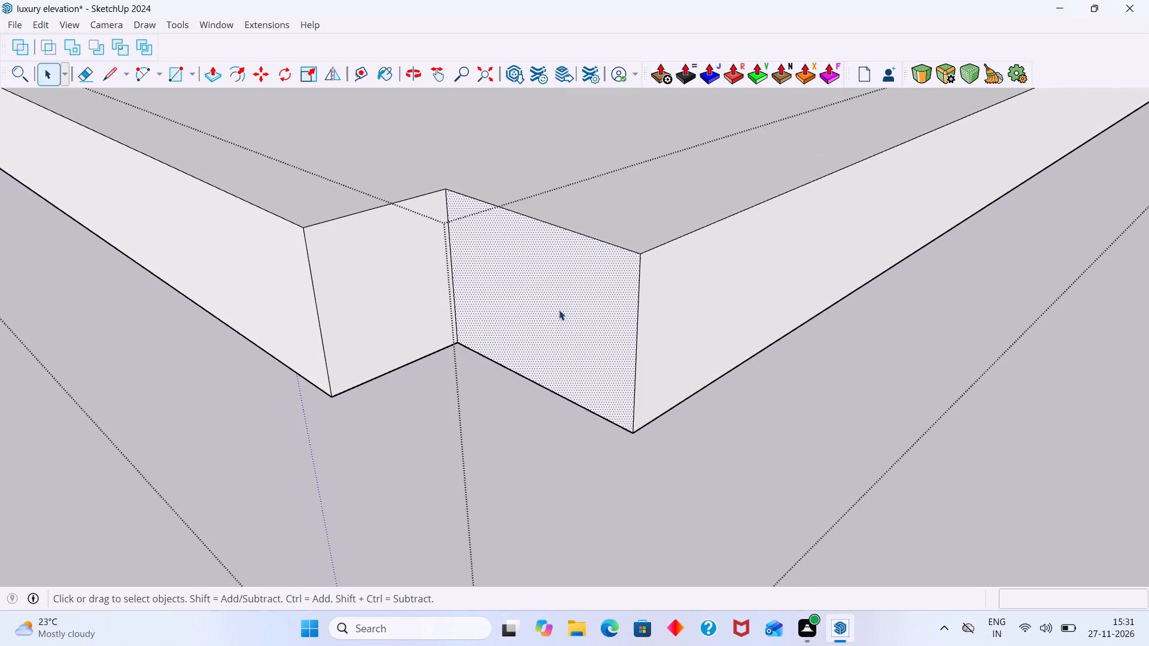
key(p)
click(555, 307)
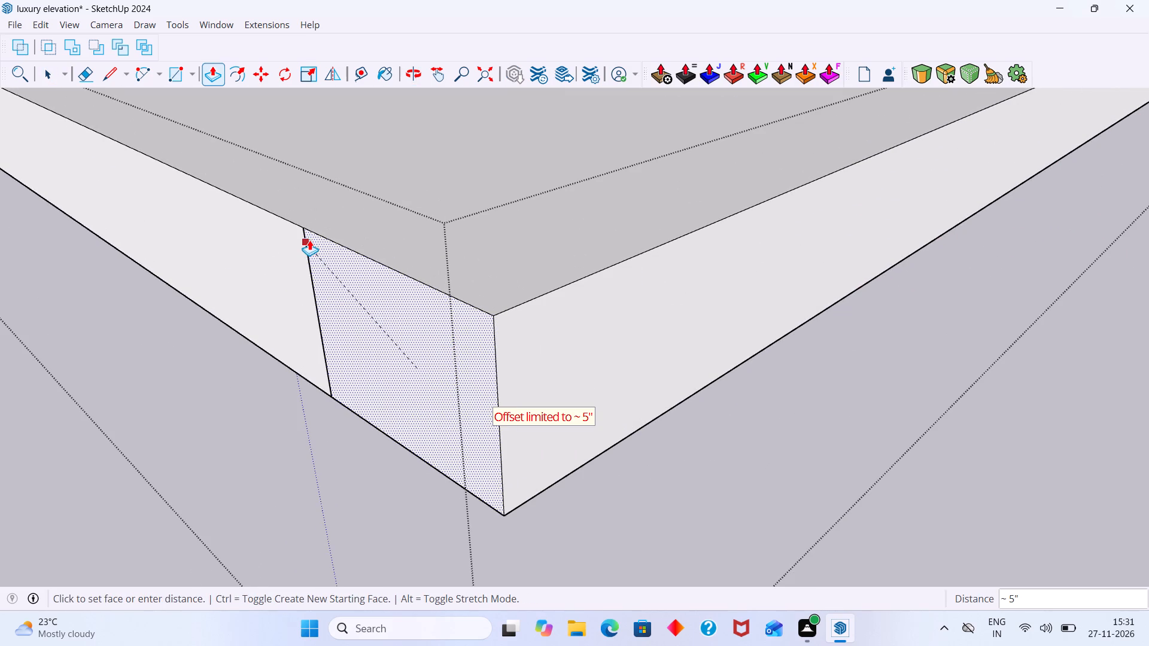
click(306, 231)
key(space)
Erase the vertical seam on the slab's front face where the filled notch meets the long front.
scroll(582, 292, down, 13)
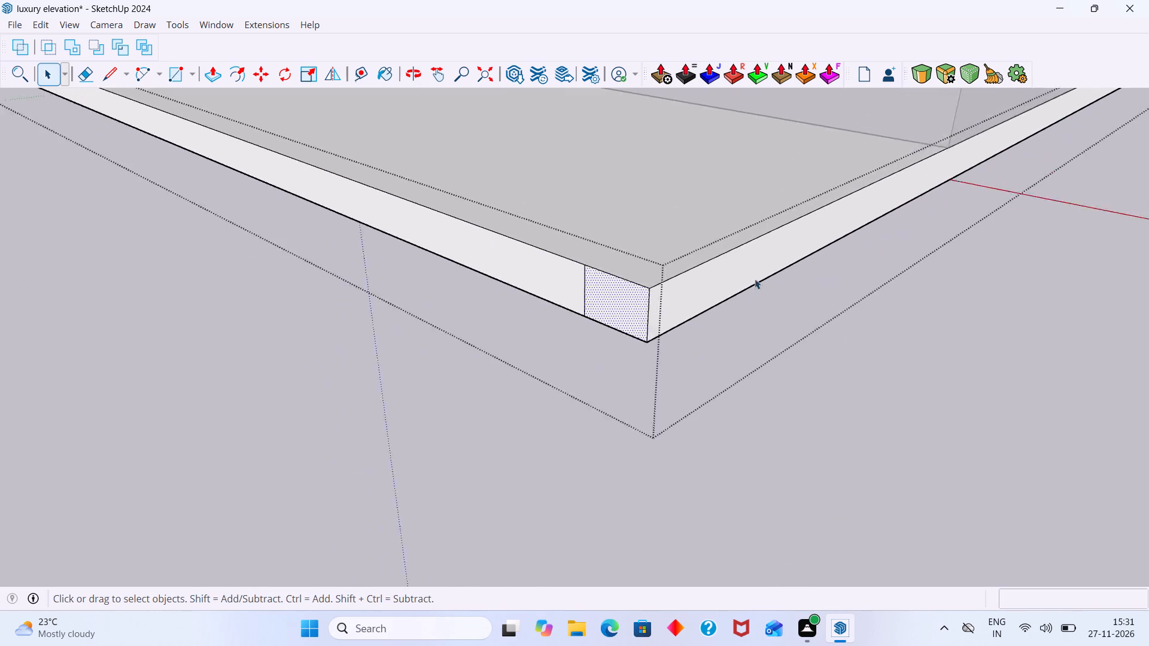
scroll(755, 279, down, 7)
drag(937, 376, 931, 374)
scroll(558, 260, up, 4)
middle_drag(717, 288, 787, 285)
scroll(679, 252, up, 6)
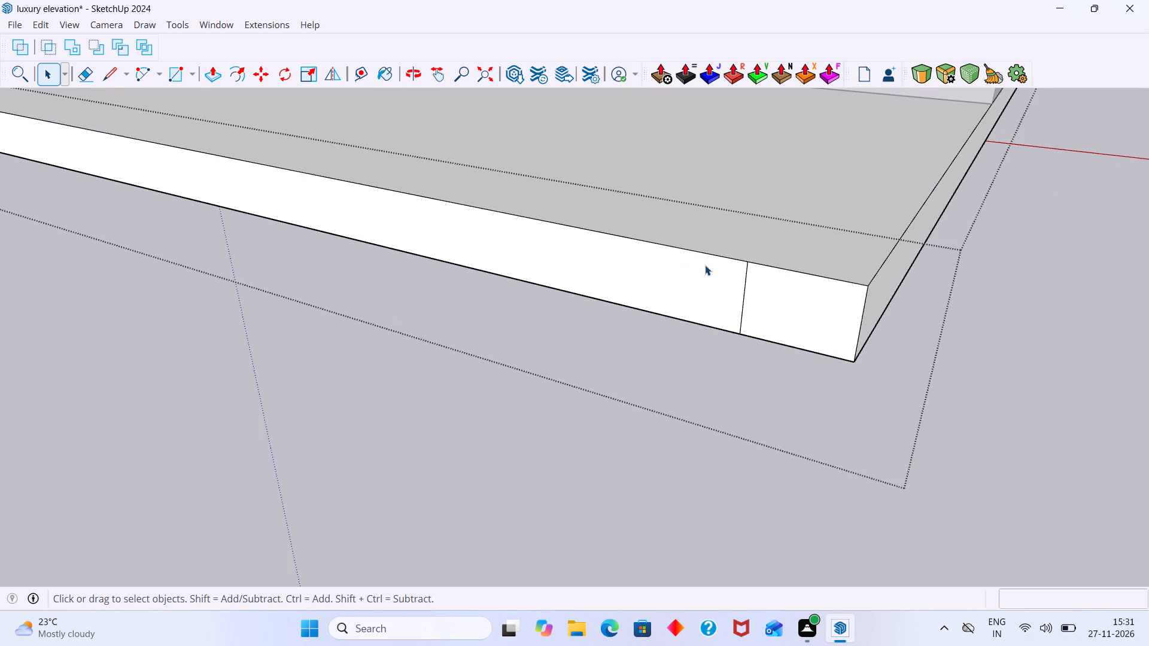
key(e)
drag(756, 303, 728, 300)
scroll(734, 287, up, 1)
scroll(734, 287, down, 18)
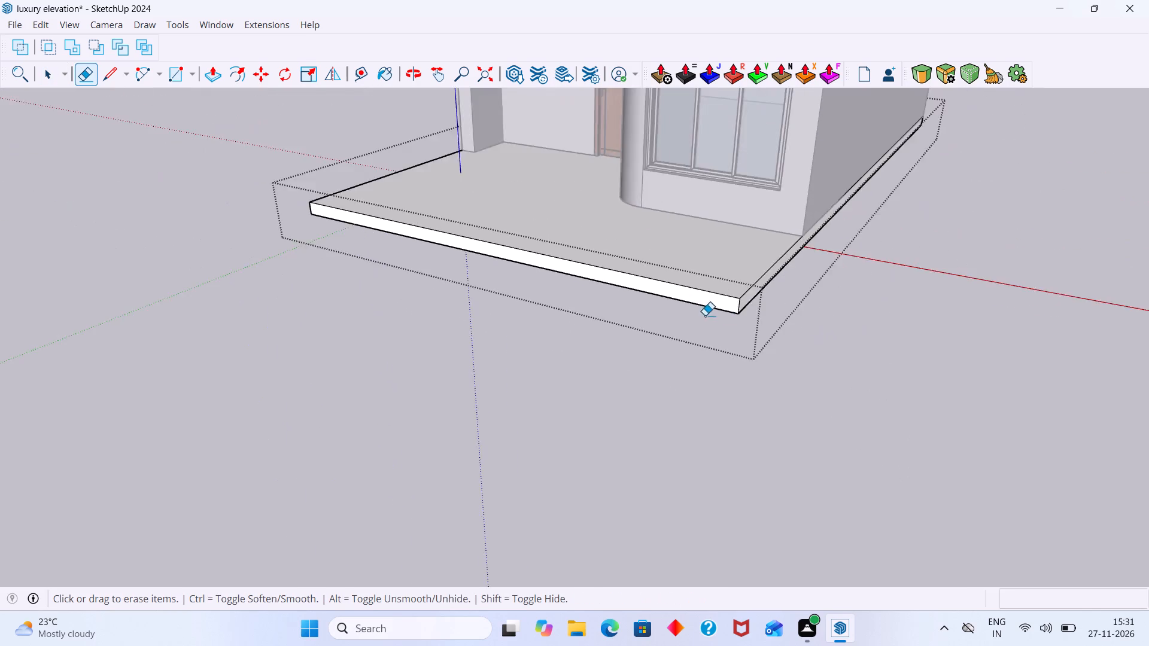
Close the base slab group and return to the whole model.
scroll(705, 315, down, 20)
middle_drag(735, 362, 826, 361)
key(space)
click(764, 403)
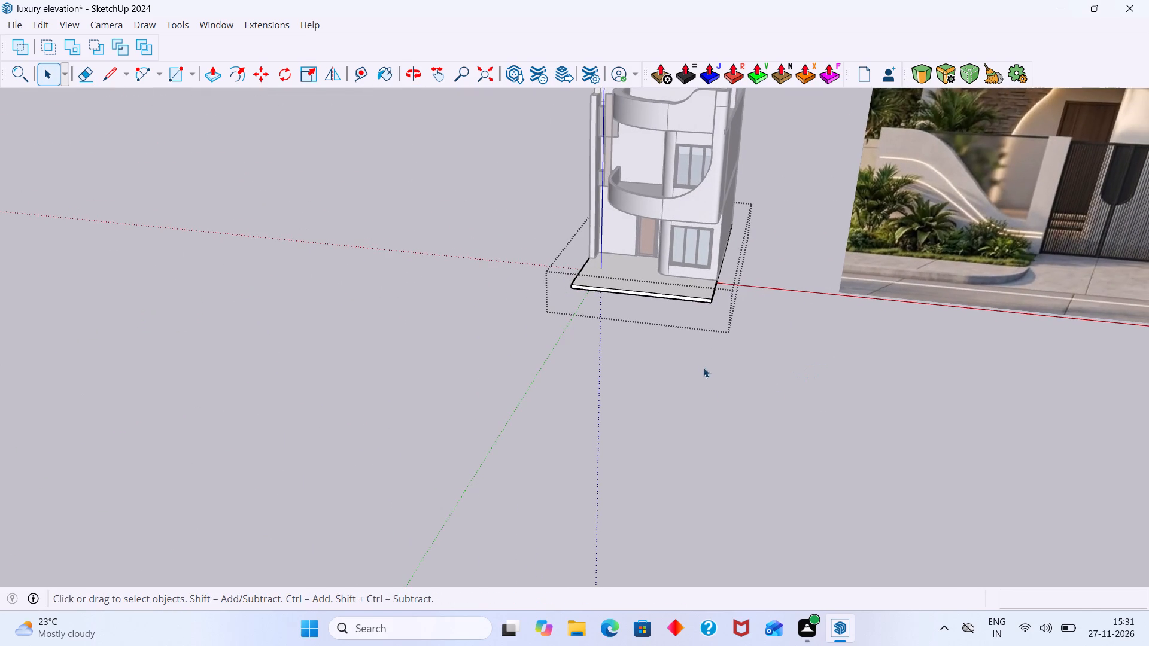
scroll(698, 363, down, 2)
click(771, 389)
Examine the whole house model from the front and sides against the reference photo.
scroll(765, 344, up, 3)
middle_drag(760, 336, 894, 316)
scroll(859, 318, down, 11)
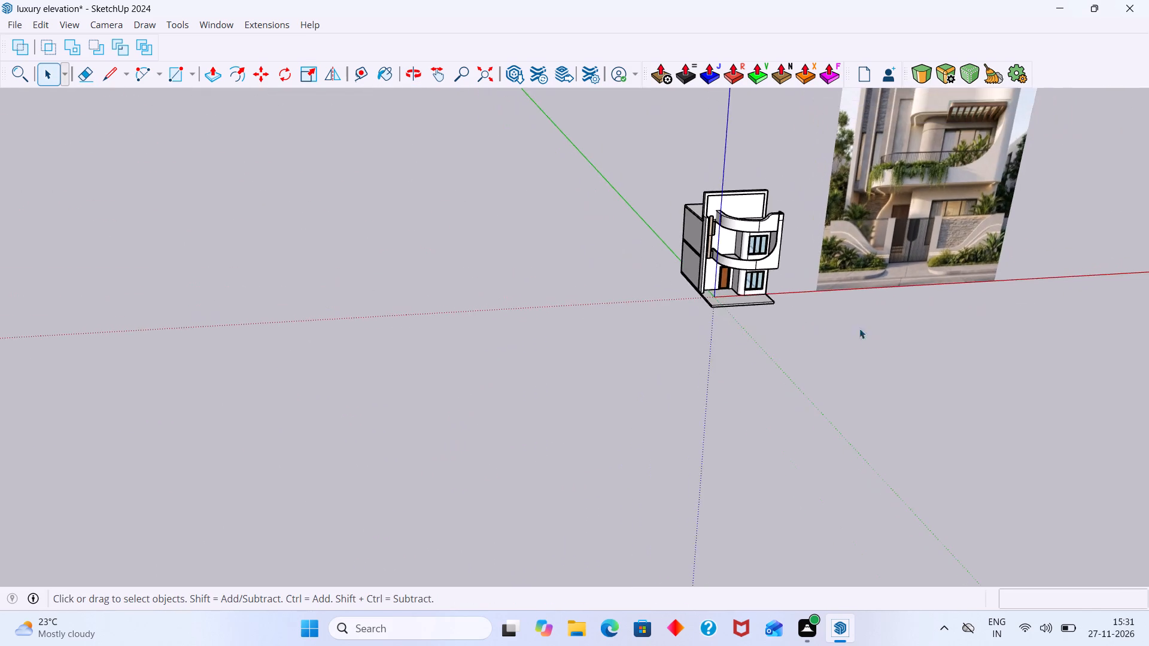
middle_drag(849, 331, 534, 383)
middle_drag(507, 389, 570, 404)
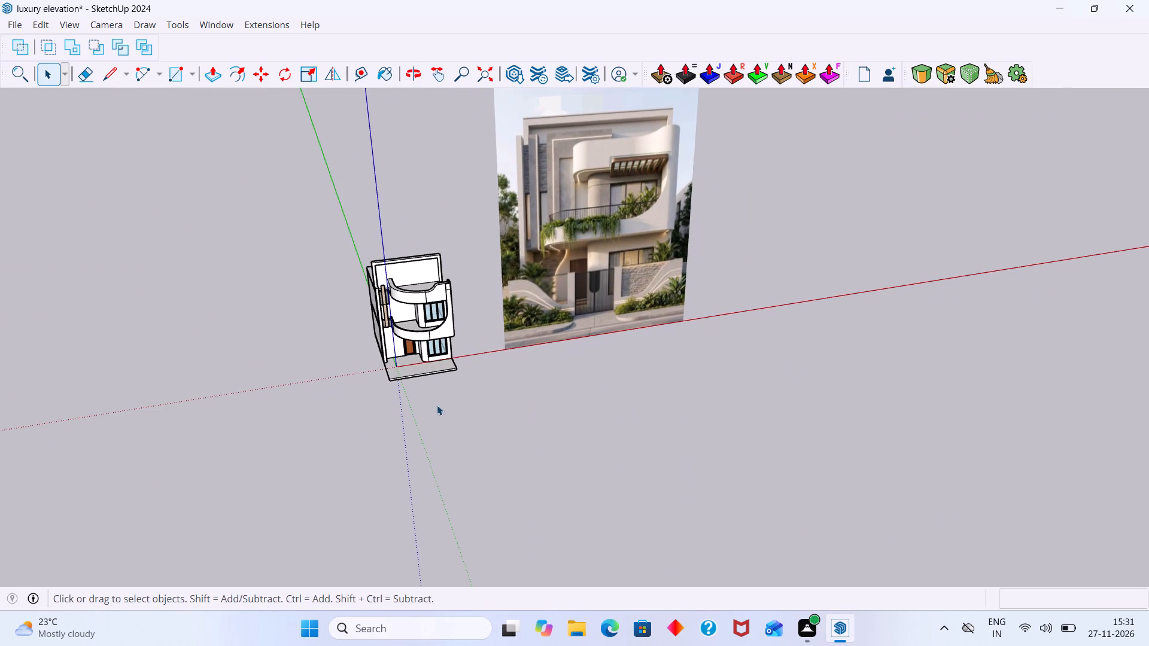
scroll(440, 350, up, 10)
scroll(415, 360, down, 4)
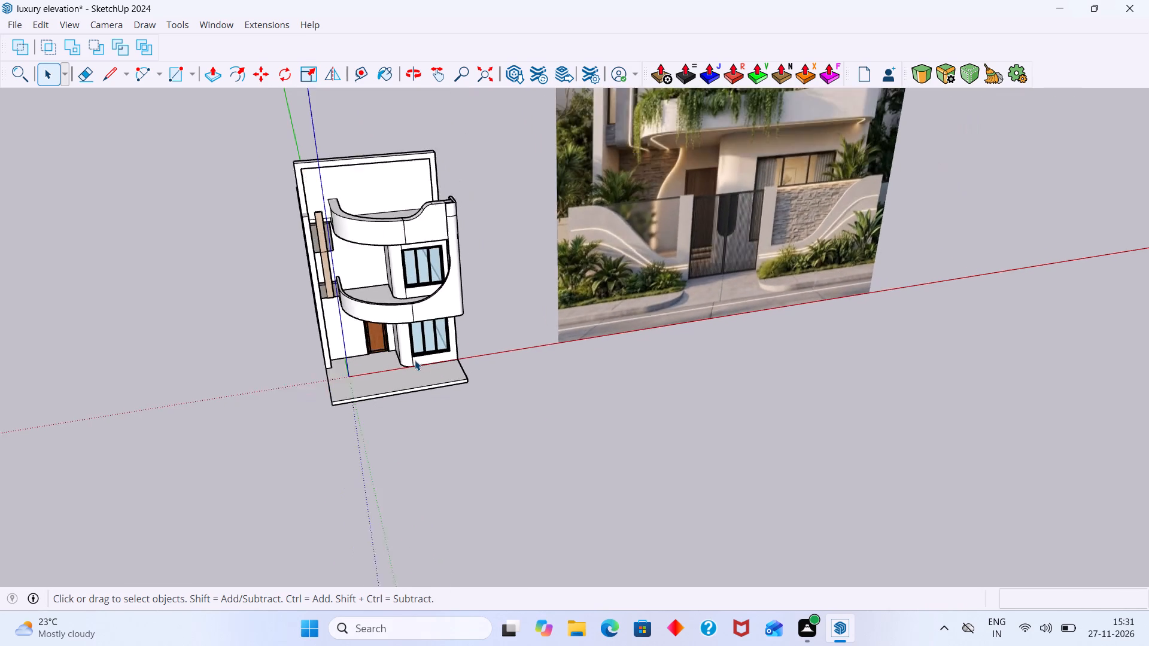
scroll(415, 360, down, 16)
scroll(521, 344, up, 8)
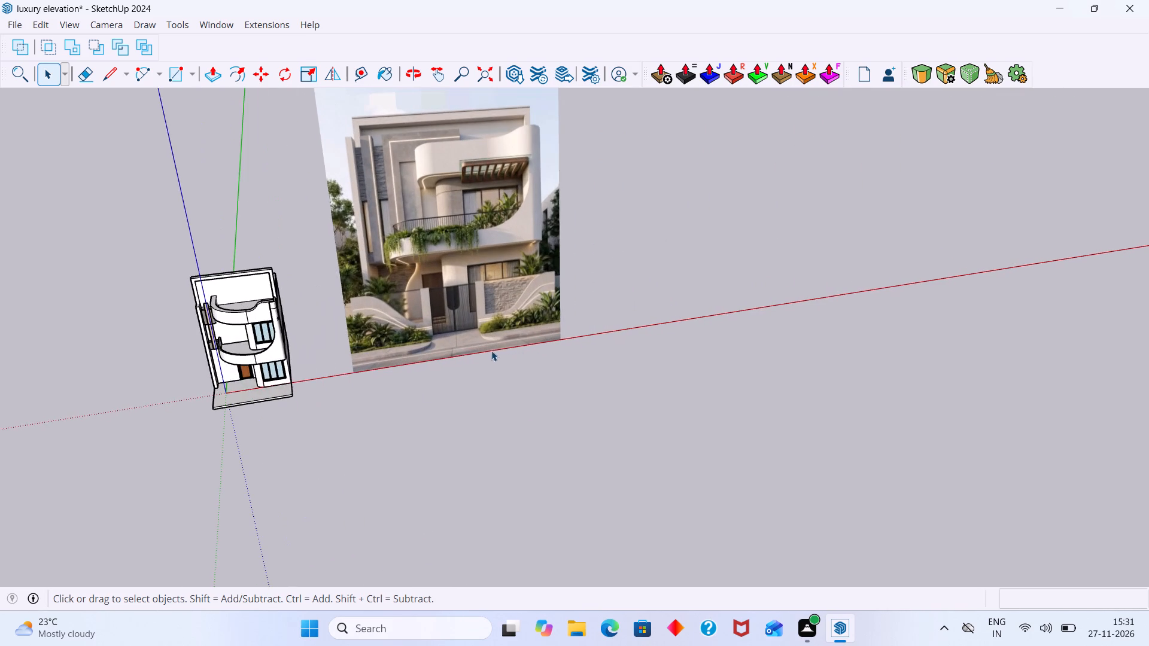
middle_drag(499, 351, 725, 309)
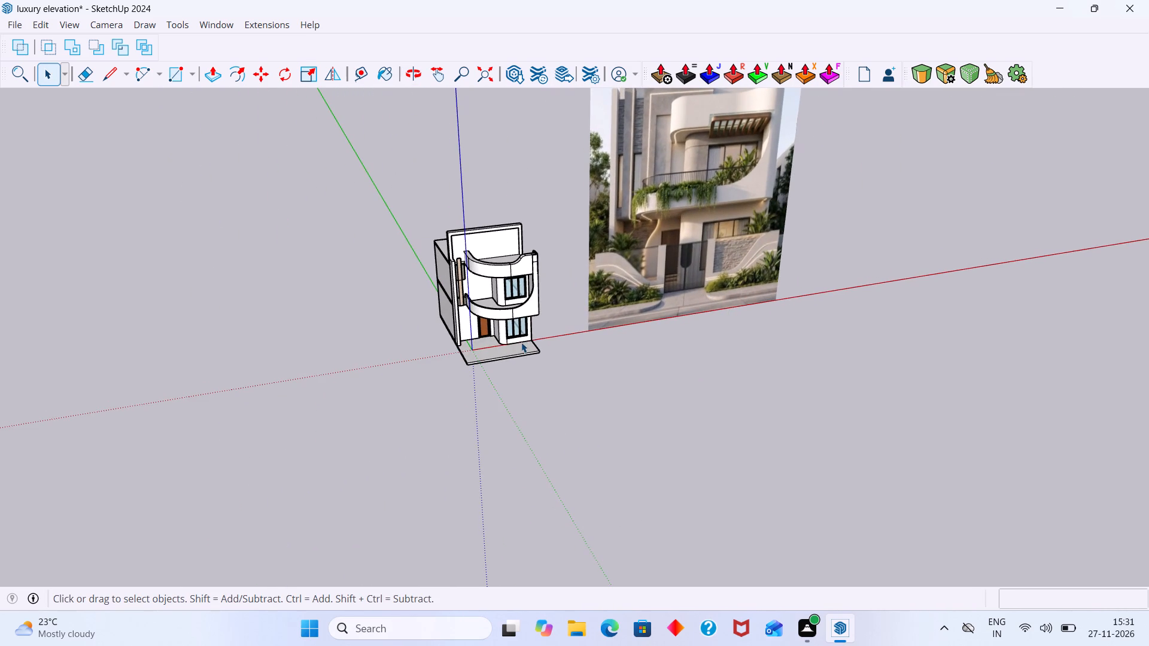
scroll(521, 342, up, 2)
scroll(534, 343, down, 3)
middle_drag(597, 364, 583, 336)
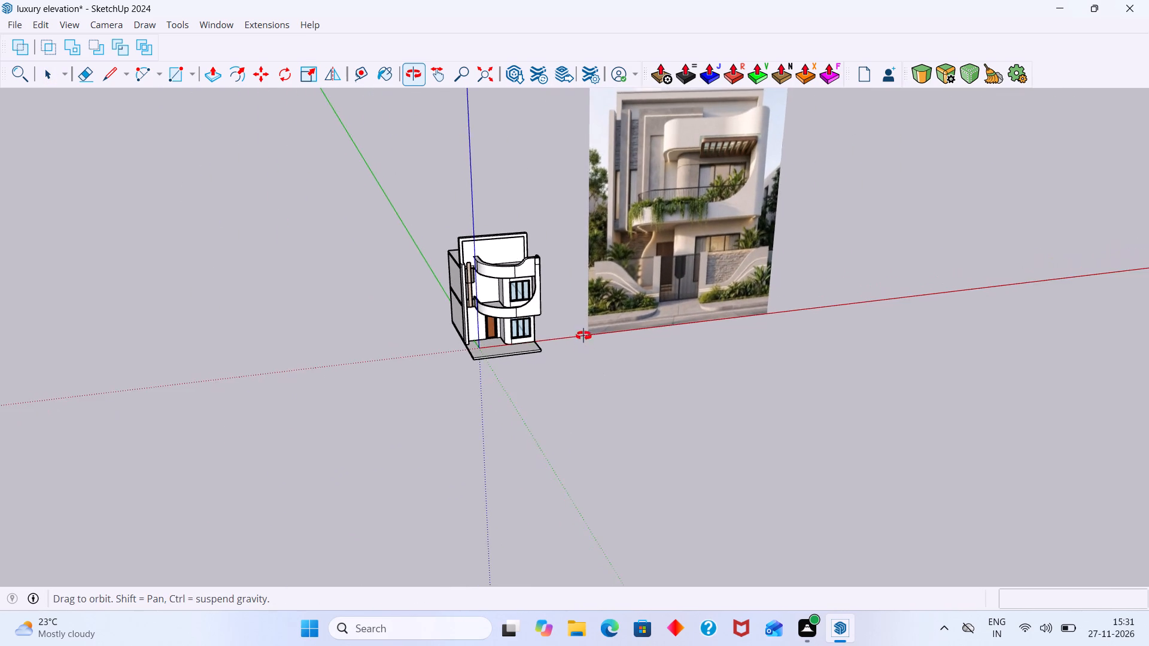
middle_drag(583, 336, 502, 355)
scroll(479, 364, up, 9)
middle_drag(518, 357, 610, 343)
scroll(609, 337, down, 4)
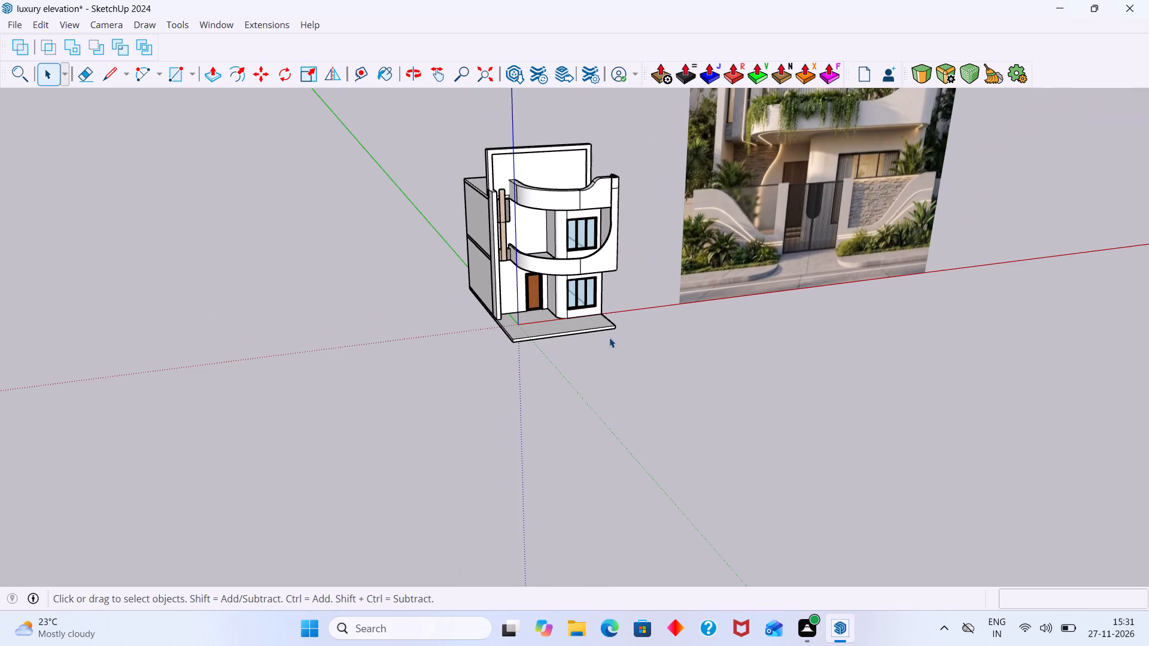
scroll(609, 337, down, 3)
scroll(558, 362, up, 13)
middle_drag(575, 353, 704, 341)
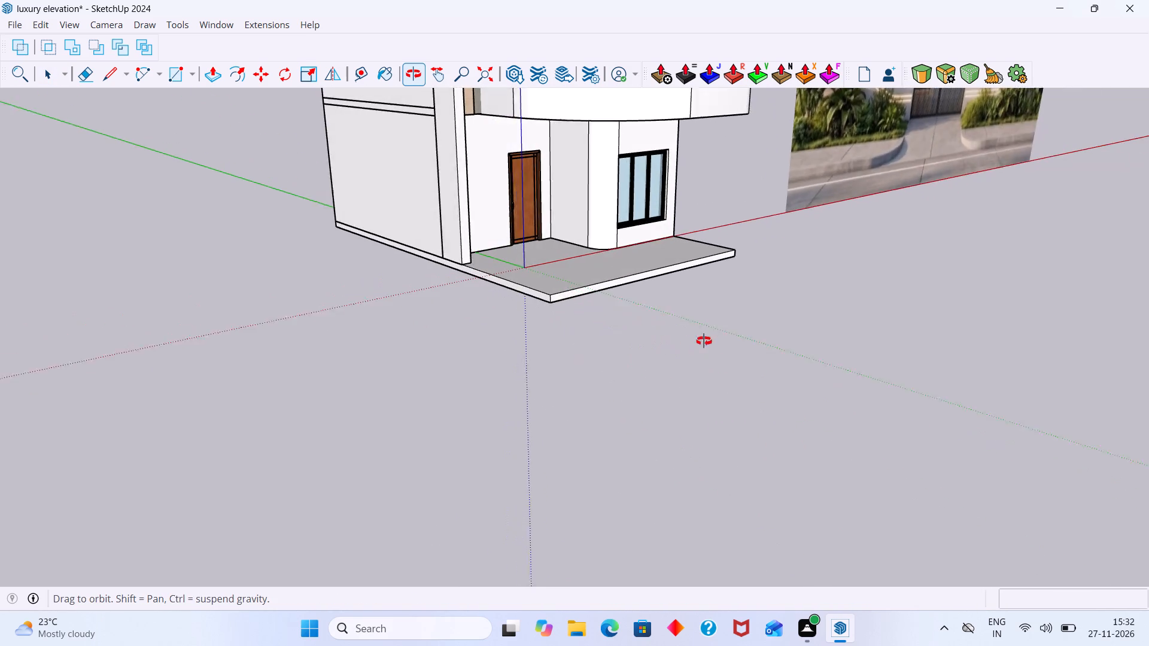
middle_drag(704, 341, 712, 337)
scroll(569, 288, up, 7)
scroll(633, 295, down, 12)
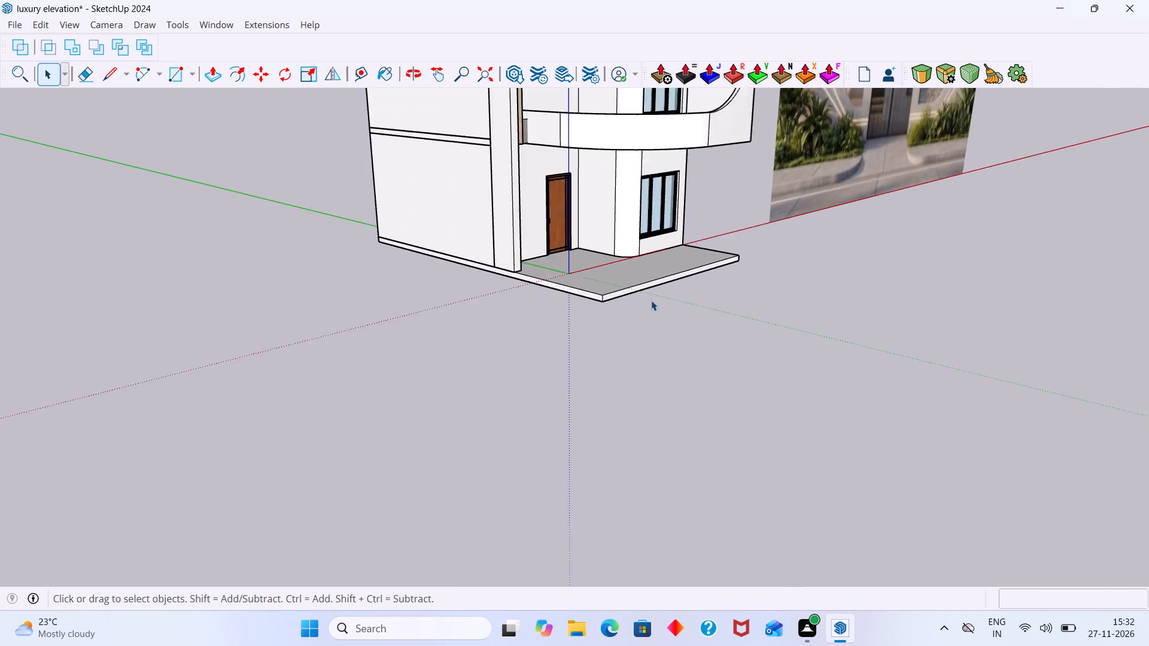
scroll(651, 300, down, 14)
middle_drag(666, 311, 385, 298)
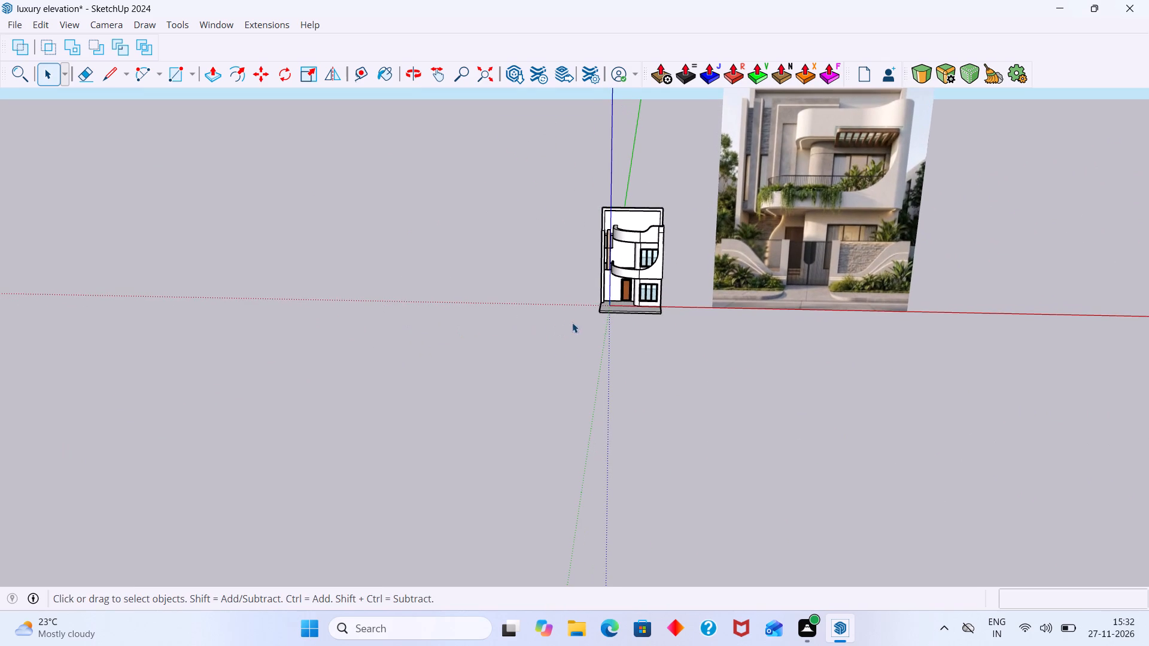
middle_drag(589, 331, 584, 269)
middle_drag(645, 311, 662, 416)
middle_drag(649, 336, 674, 359)
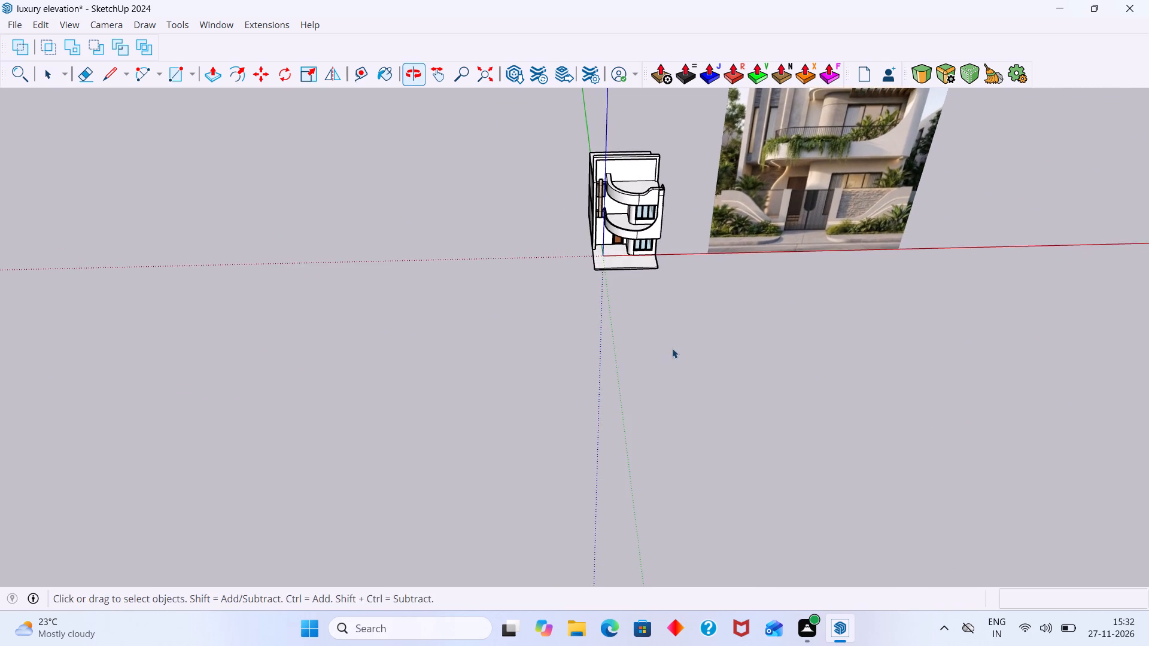
scroll(670, 340, down, 1)
shift+middle_drag(677, 341, 670, 438)
scroll(624, 364, up, 4)
shift+middle_drag(640, 356, 613, 398)
middle_drag(646, 395, 583, 278)
middle_drag(726, 403, 777, 326)
shift+middle_drag(715, 376, 689, 424)
middle_drag(665, 424, 712, 355)
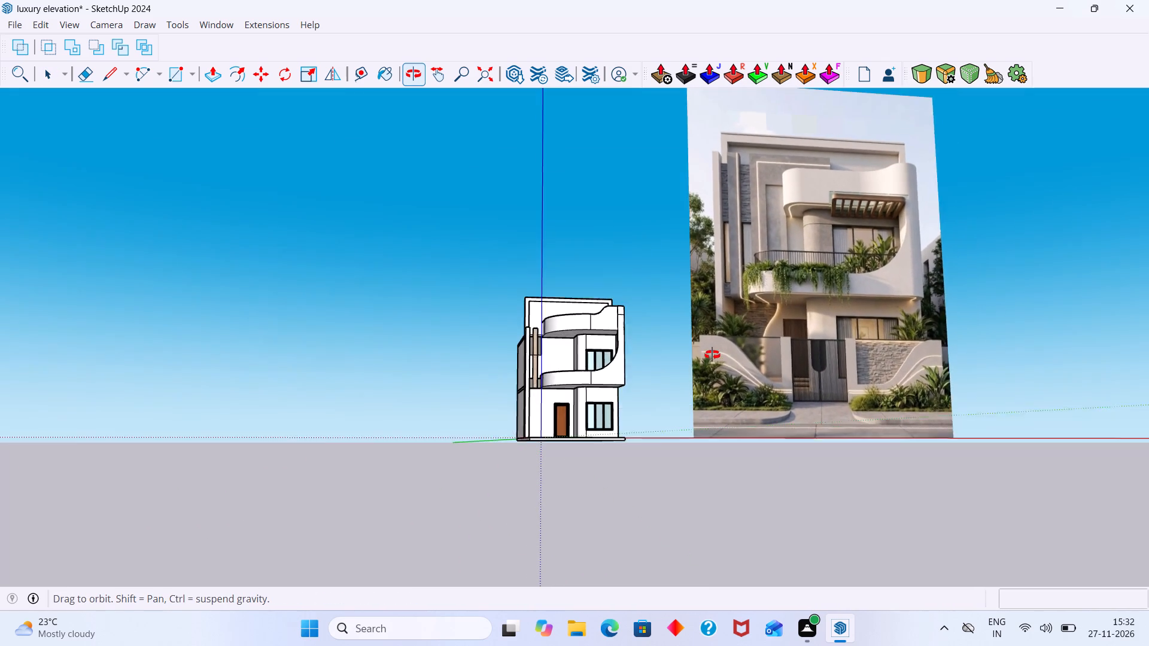
middle_drag(712, 355, 702, 379)
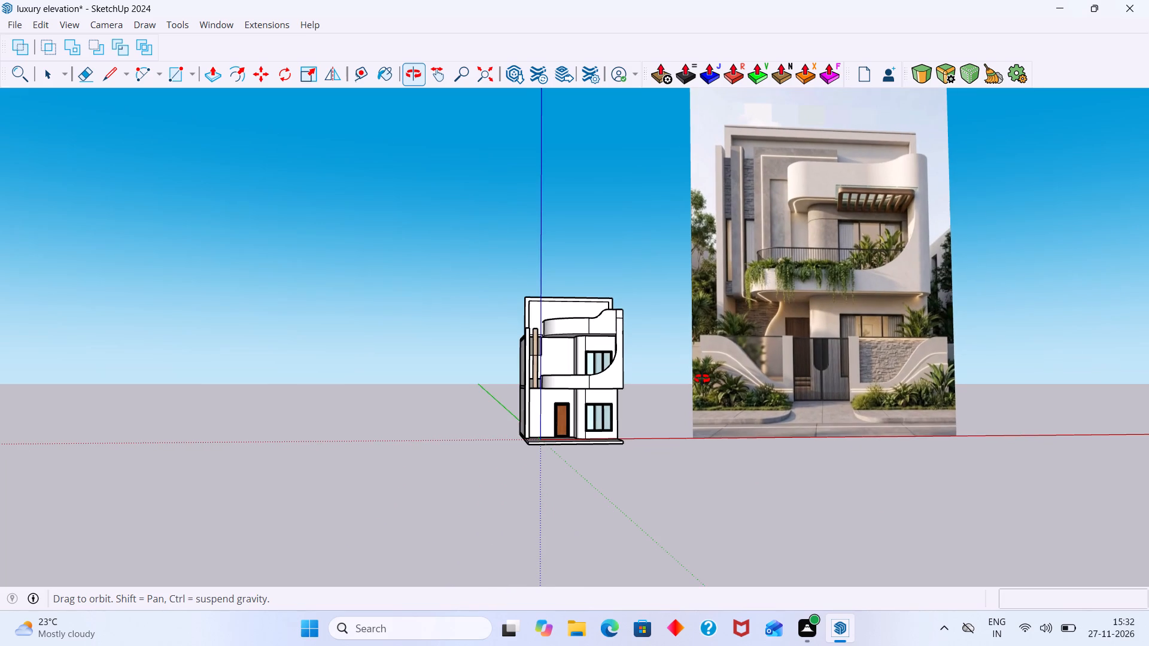
middle_drag(702, 379, 703, 379)
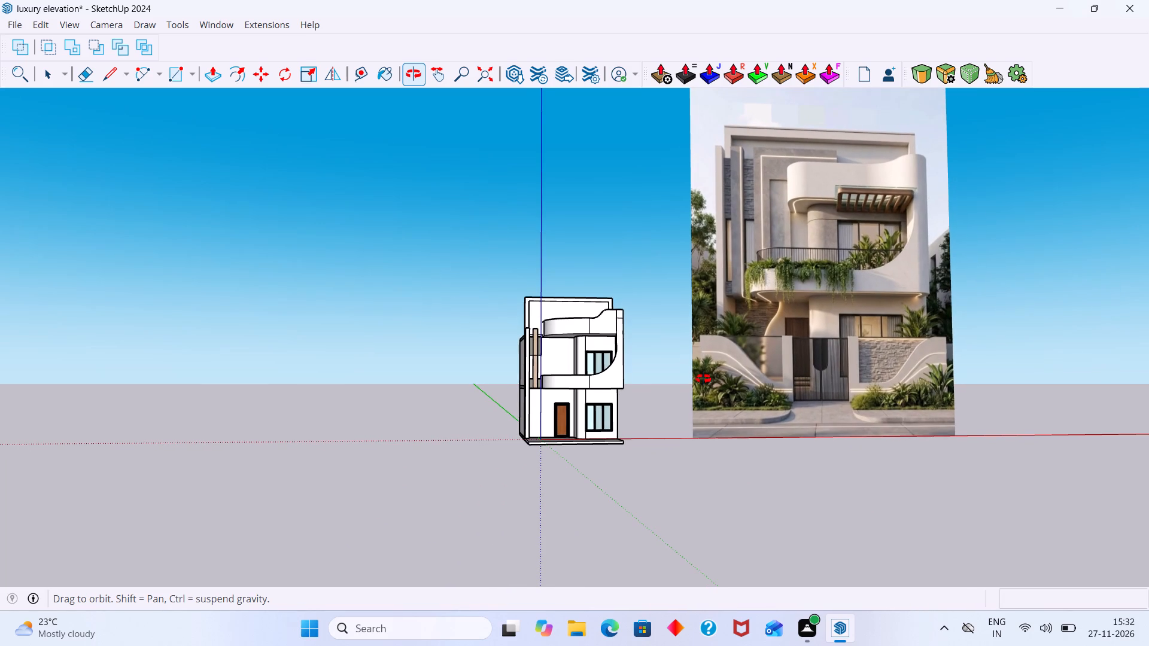
middle_drag(703, 379, 683, 380)
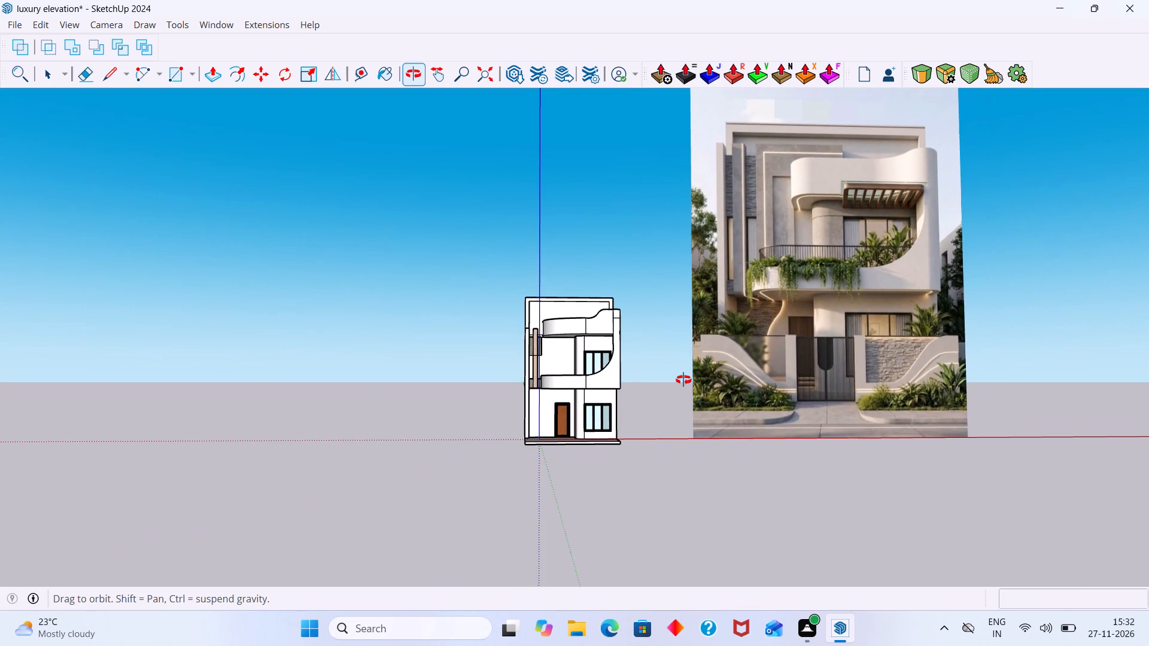
middle_drag(683, 380, 721, 456)
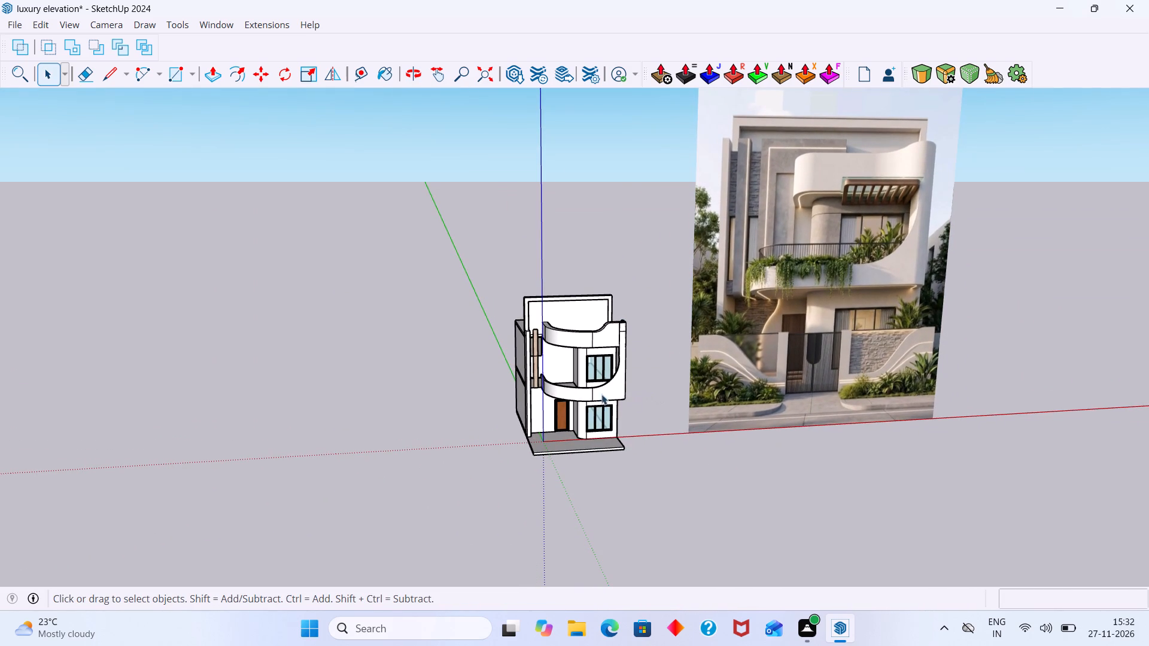
Examine the first-floor balcony and the wood strip with stone blocks beside its parapet.
scroll(550, 371, up, 17)
middle_drag(577, 386, 478, 443)
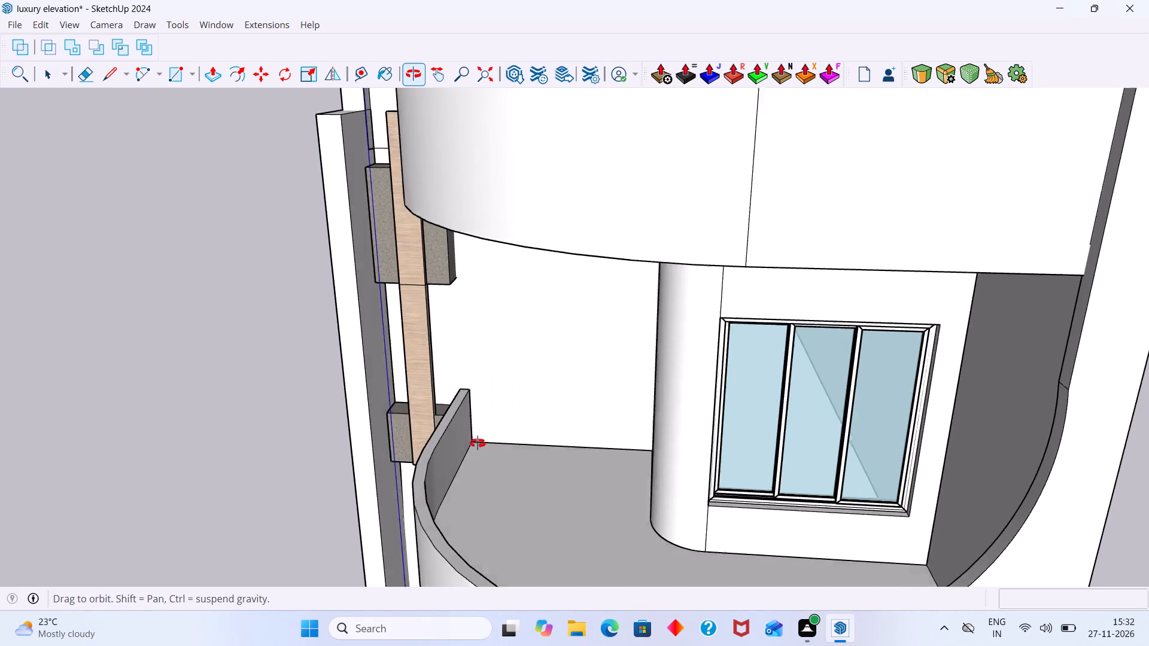
middle_drag(478, 443, 551, 432)
shift+middle_drag(551, 438, 561, 301)
scroll(576, 326, up, 1)
scroll(575, 328, down, 11)
middle_drag(582, 355, 610, 428)
scroll(583, 293, up, 11)
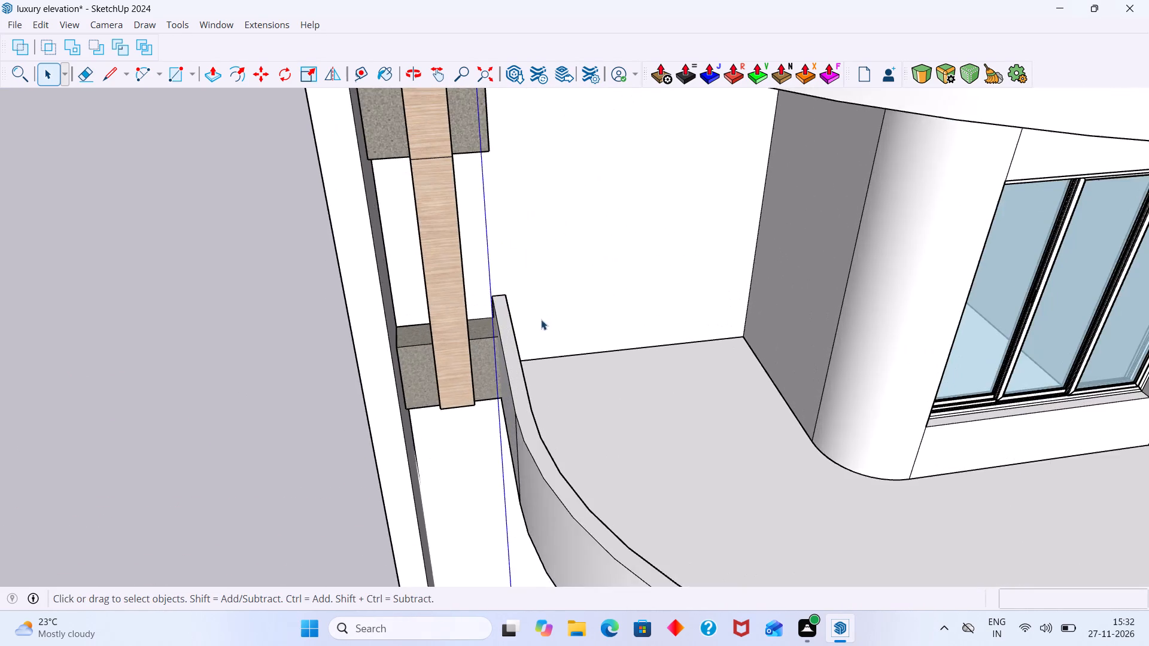
middle_drag(541, 325, 516, 317)
scroll(532, 316, down, 19)
scroll(633, 323, down, 5)
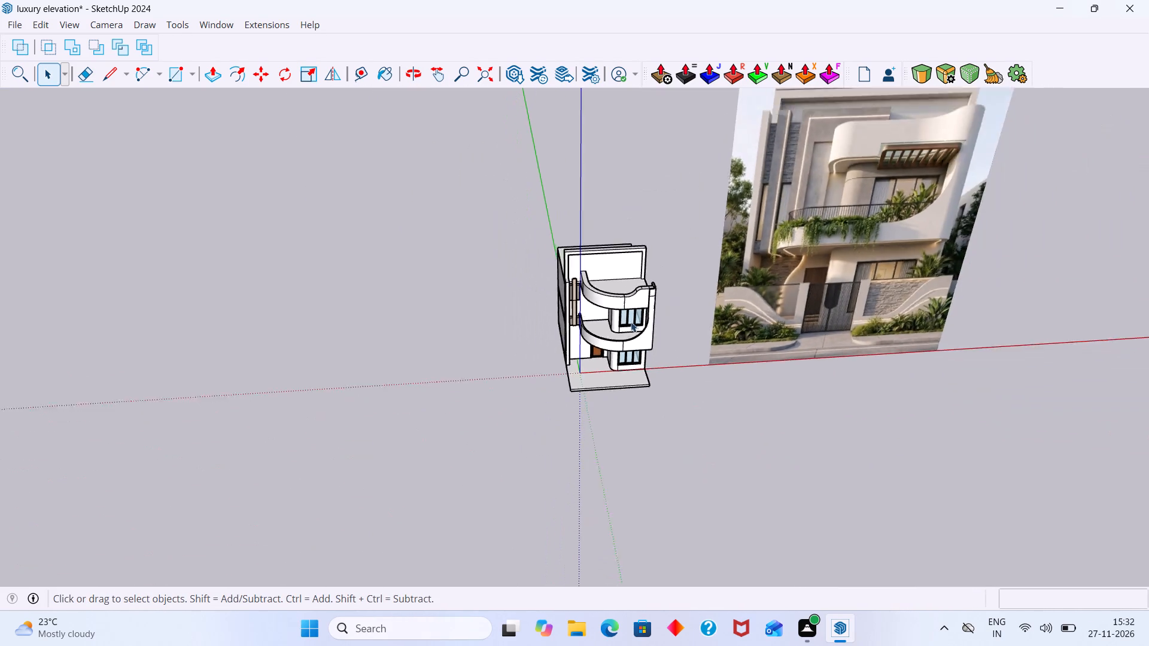
Open the curved side wall group and erase the horizontal seam on its end faces at the roof terrace parapet.
scroll(631, 322, down, 2)
middle_drag(640, 343, 624, 193)
scroll(659, 258, up, 13)
middle_drag(640, 303, 616, 303)
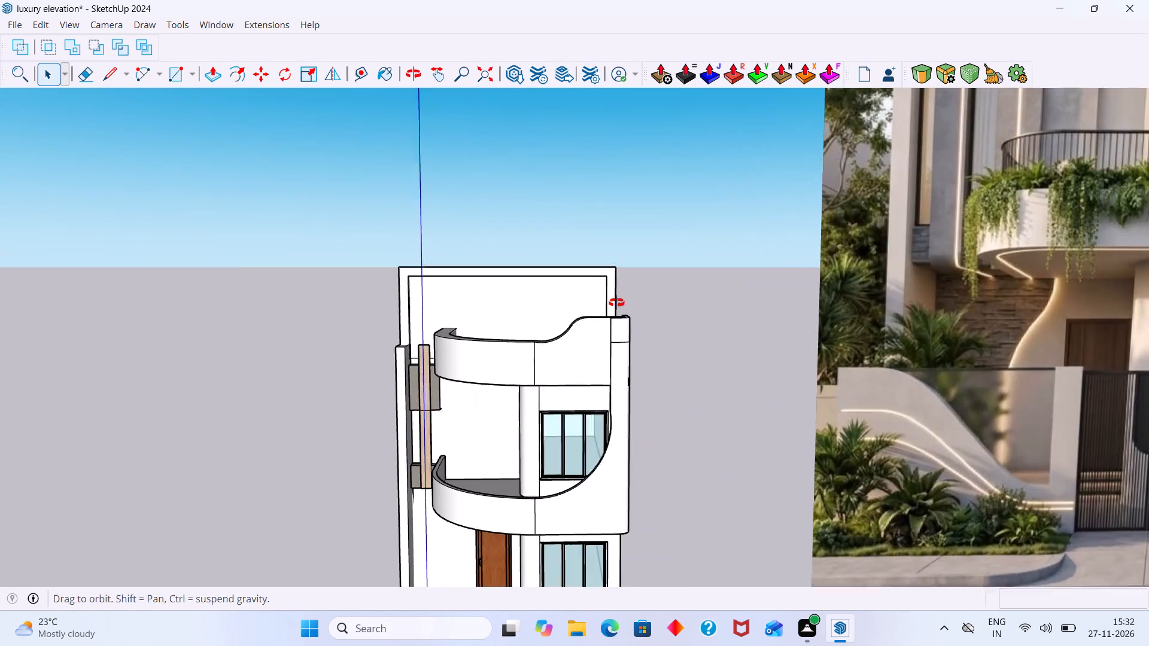
middle_drag(616, 303, 449, 347)
scroll(636, 345, up, 7)
middle_drag(572, 387, 595, 486)
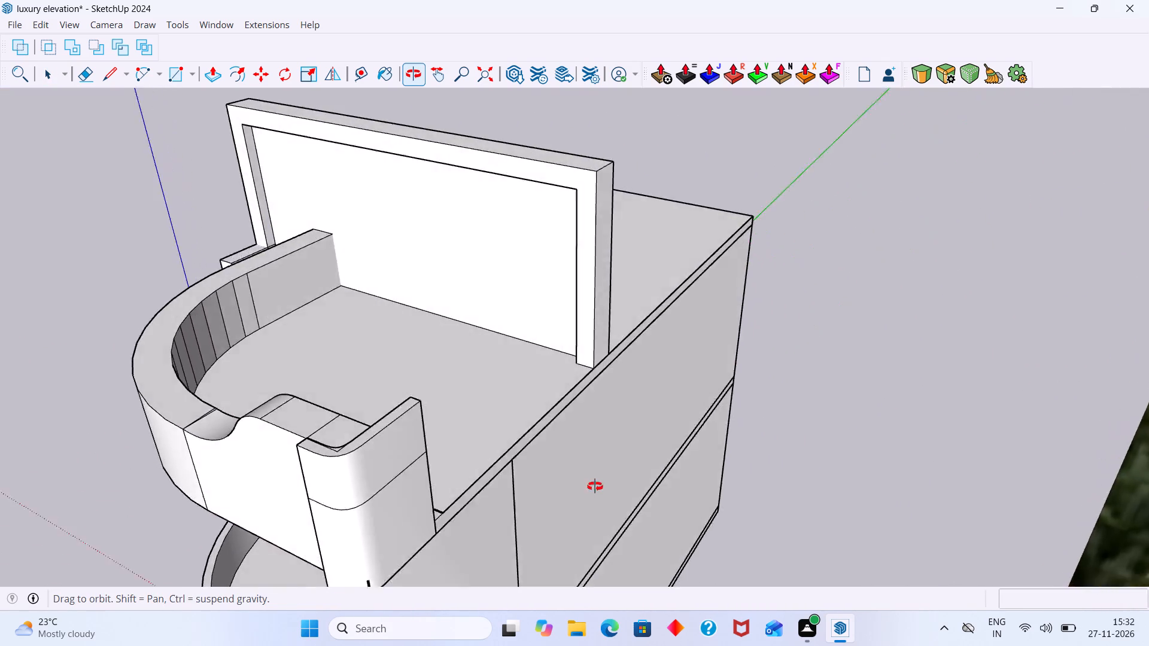
middle_drag(595, 486, 82, 361)
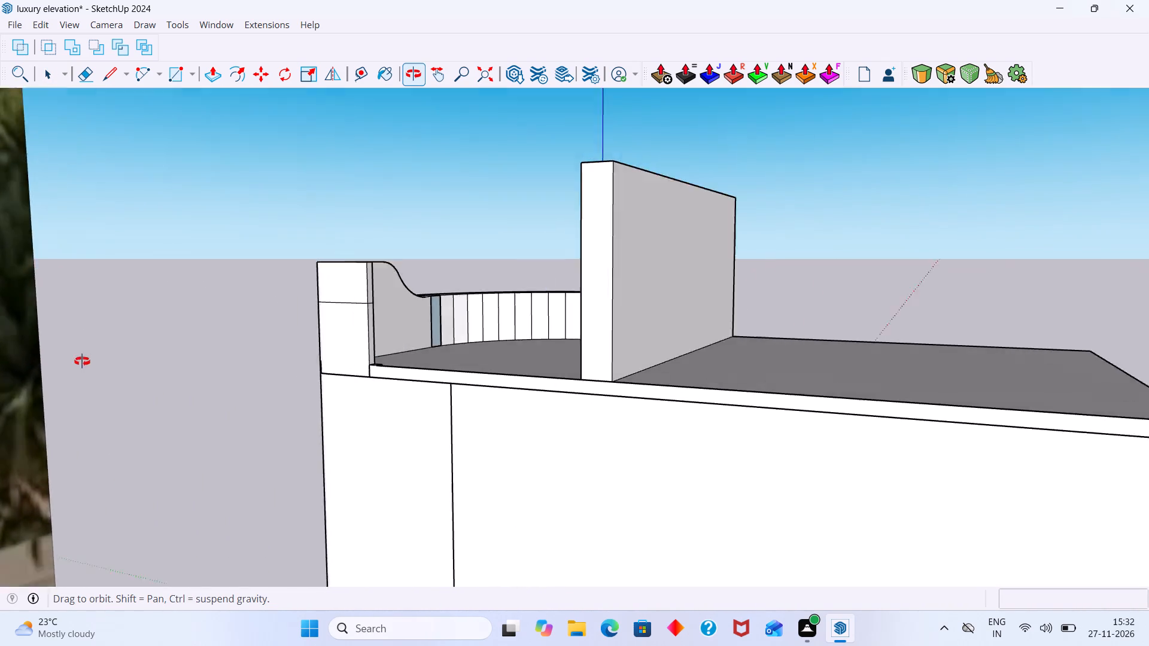
middle_drag(82, 361, 47, 367)
scroll(351, 324, up, 13)
scroll(390, 200, up, 4)
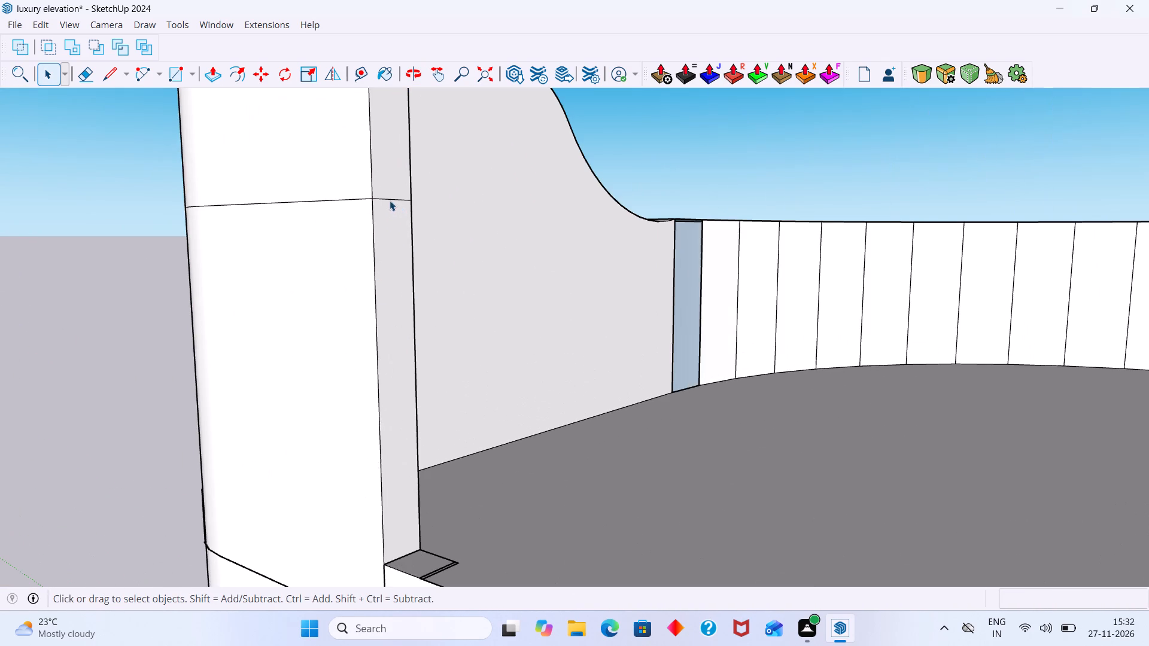
click(388, 197)
double_click(391, 211)
click(391, 215)
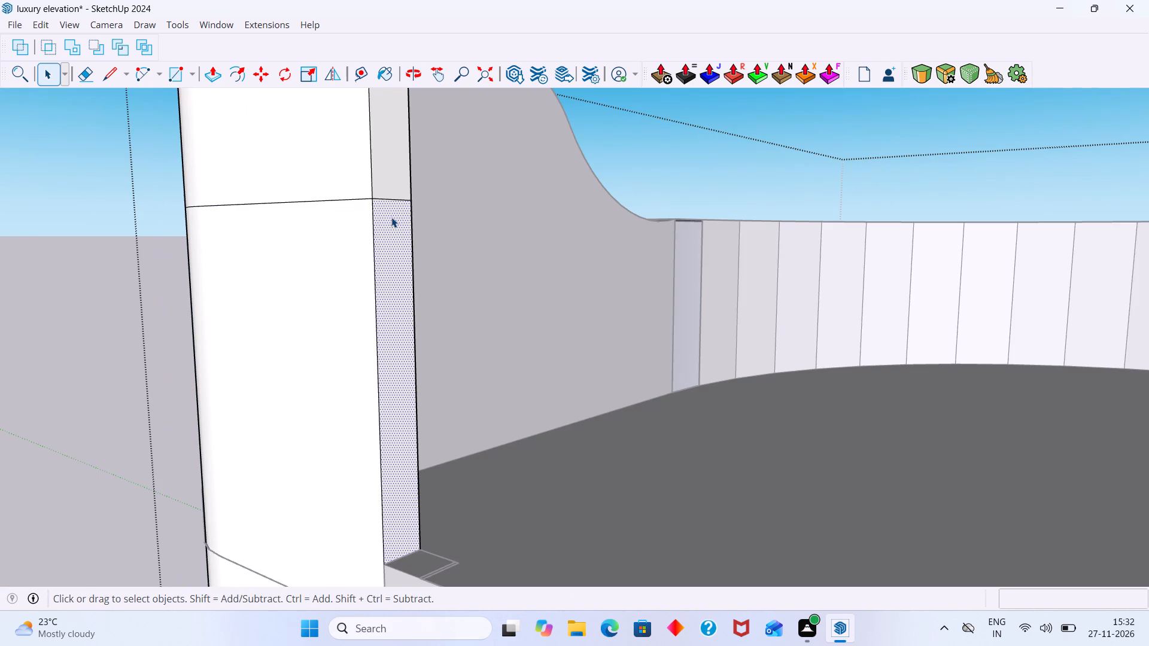
key(e)
drag(393, 217, 390, 196)
drag(362, 205, 361, 193)
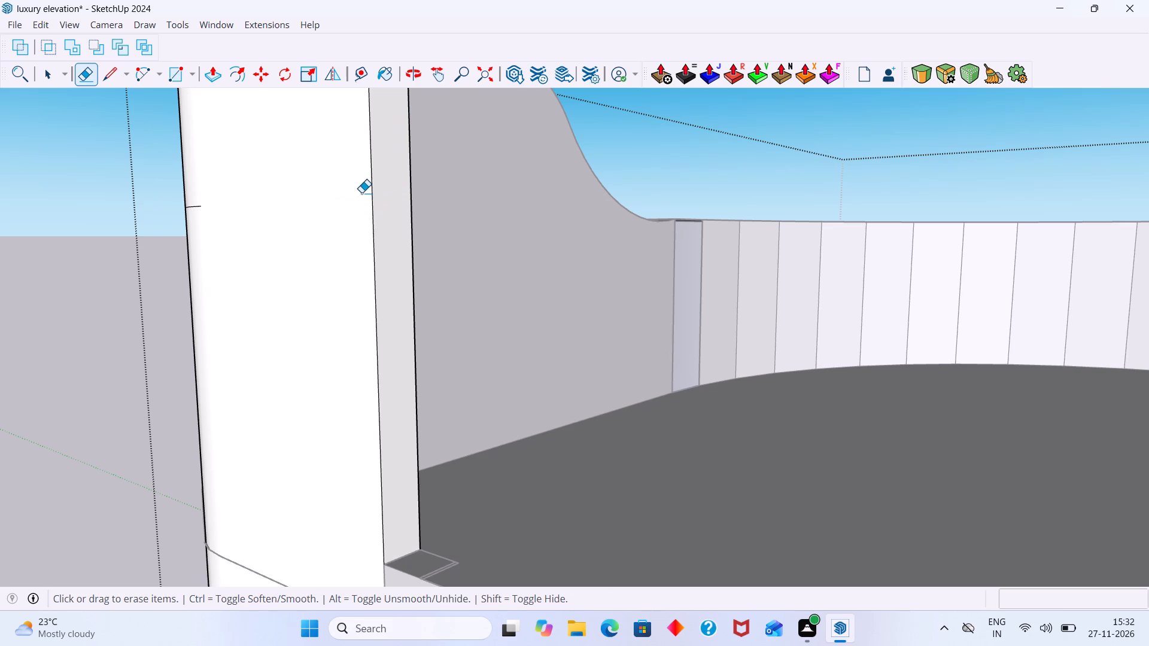
Erase the remaining horizontal seam segments around the rounded corner and front face of the same wall.
middle_drag(302, 215, 565, 213)
scroll(384, 219, down, 14)
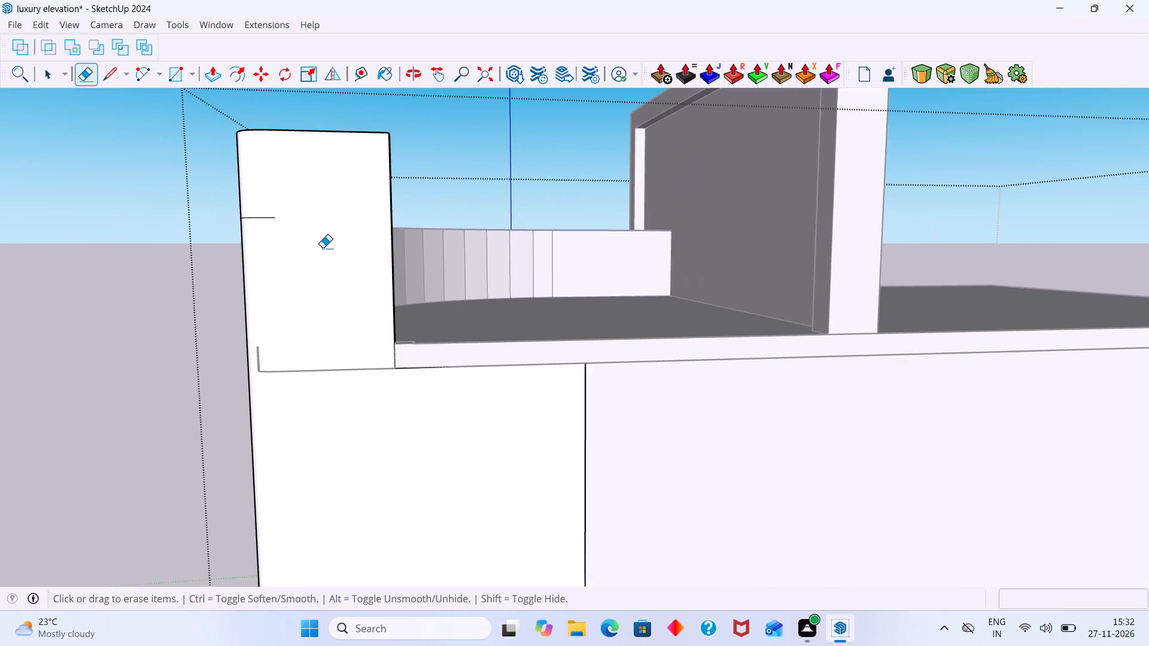
middle_drag(329, 248, 616, 253)
scroll(308, 246, up, 3)
drag(305, 228, 321, 200)
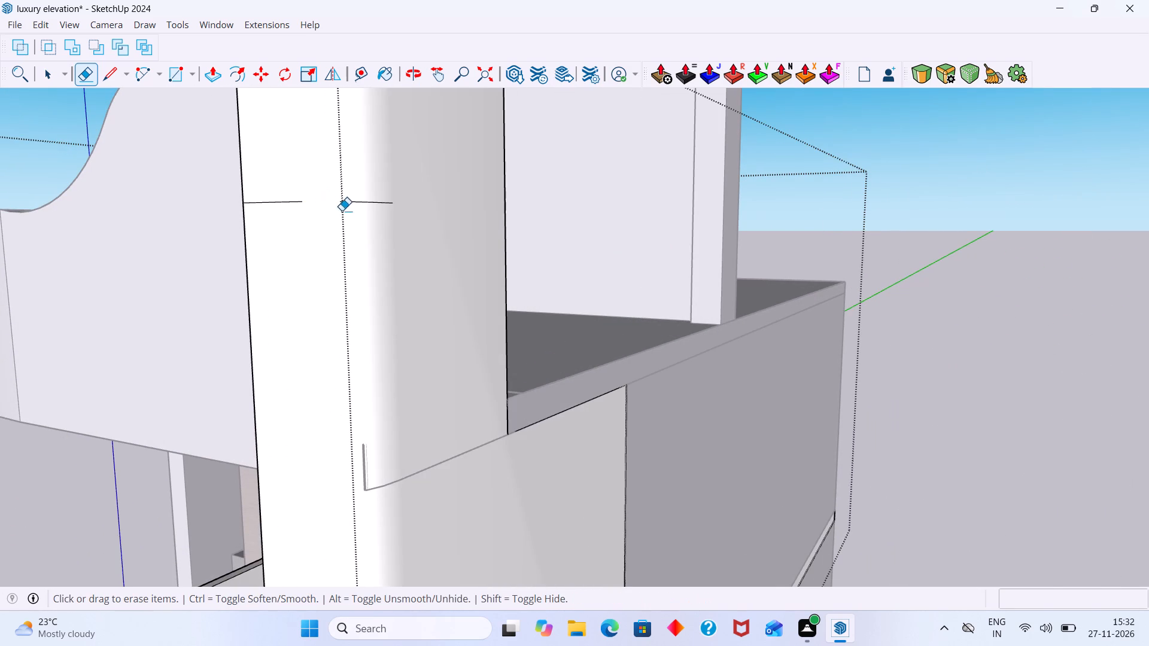
drag(371, 209, 367, 196)
drag(346, 203, 393, 202)
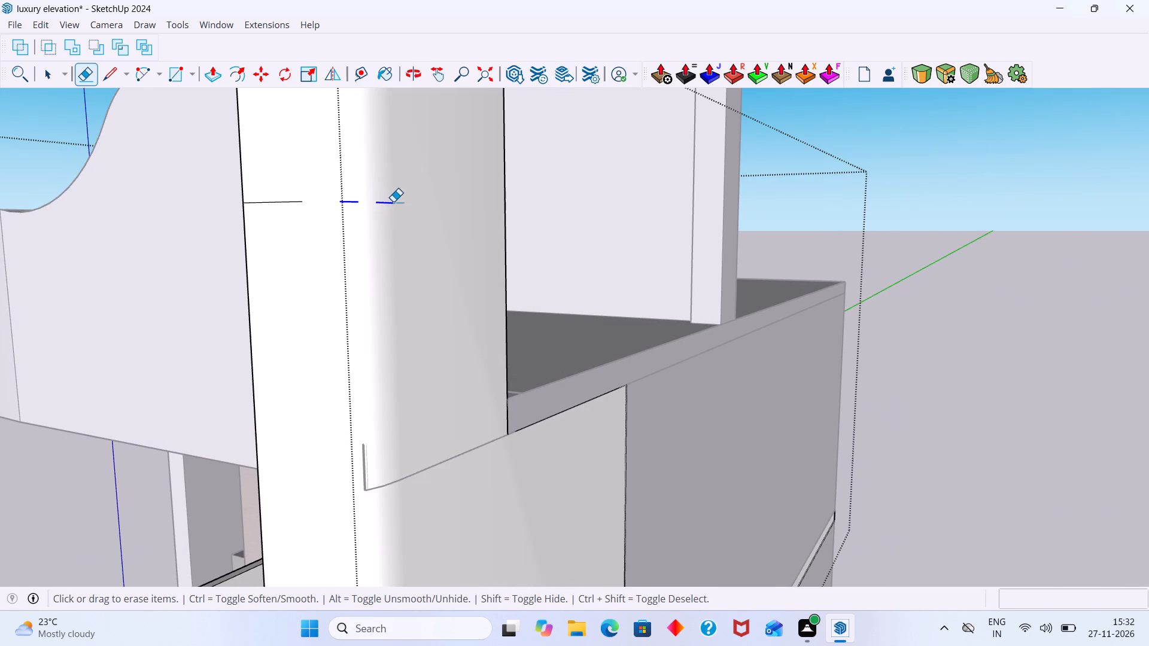
drag(393, 202, 390, 203)
drag(288, 214, 255, 203)
scroll(299, 198, down, 8)
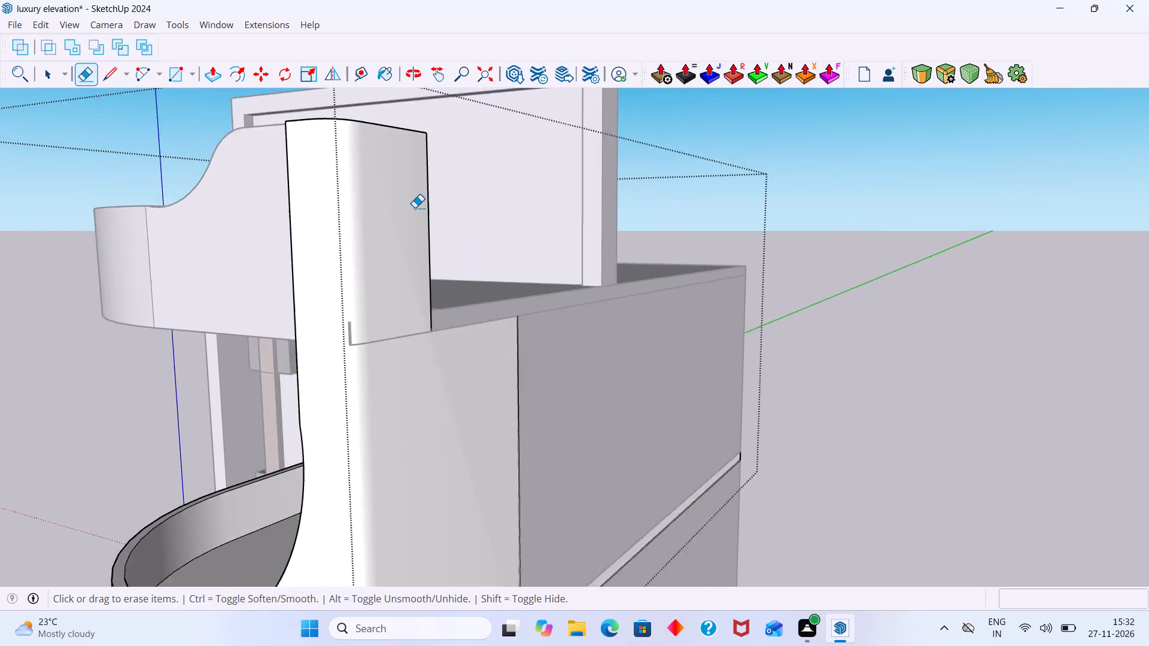
Push/Pull the narrow end face of the terrace side parapet about 9' 6" back to the tall frame wall, and close the group.
scroll(415, 208, down, 3)
middle_drag(450, 263, 39, 314)
middle_drag(346, 206, 173, 231)
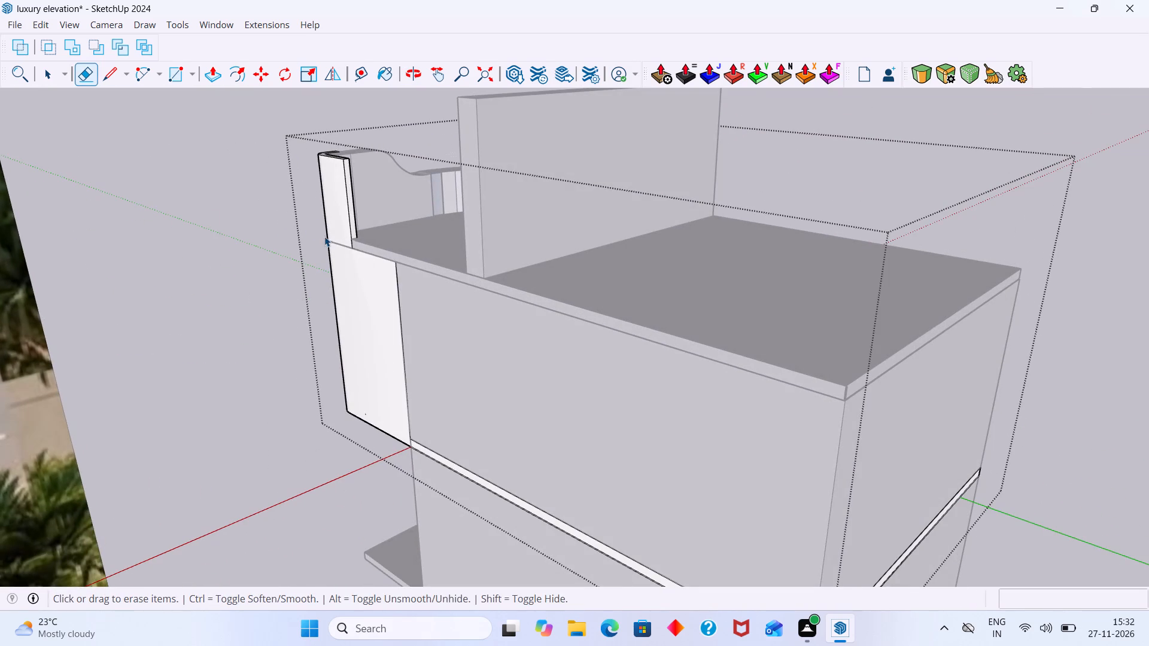
key(space)
scroll(383, 202, up, 14)
middle_drag(350, 234, 260, 248)
scroll(296, 239, up, 4)
click(398, 203)
key(p)
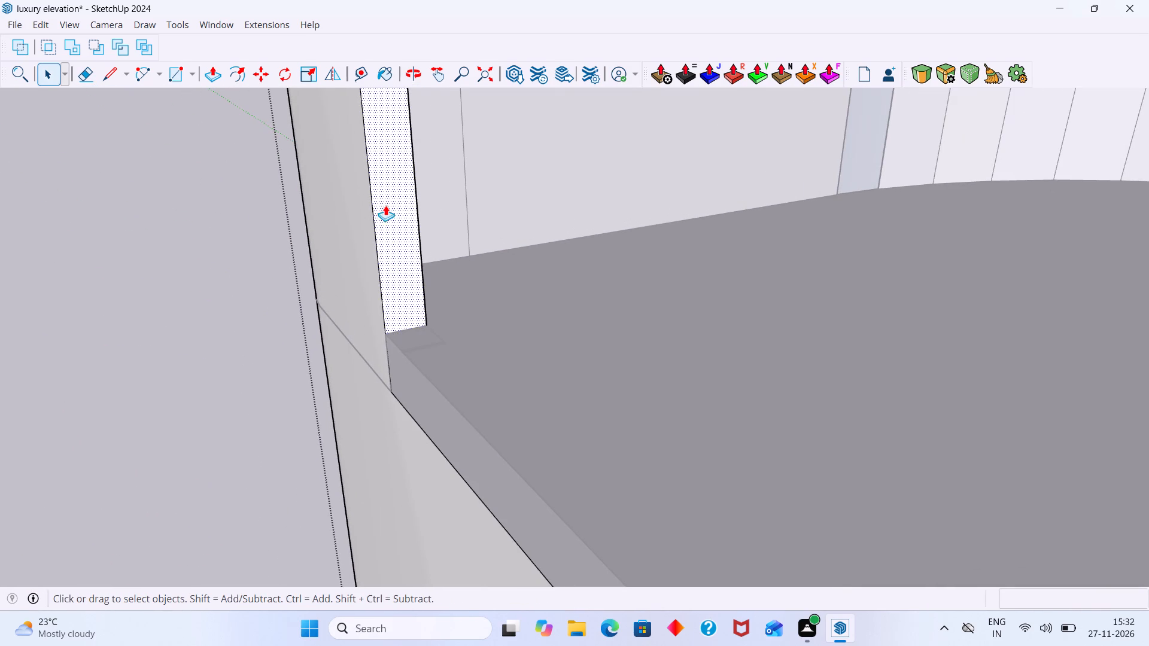
click(385, 205)
scroll(433, 255, down, 19)
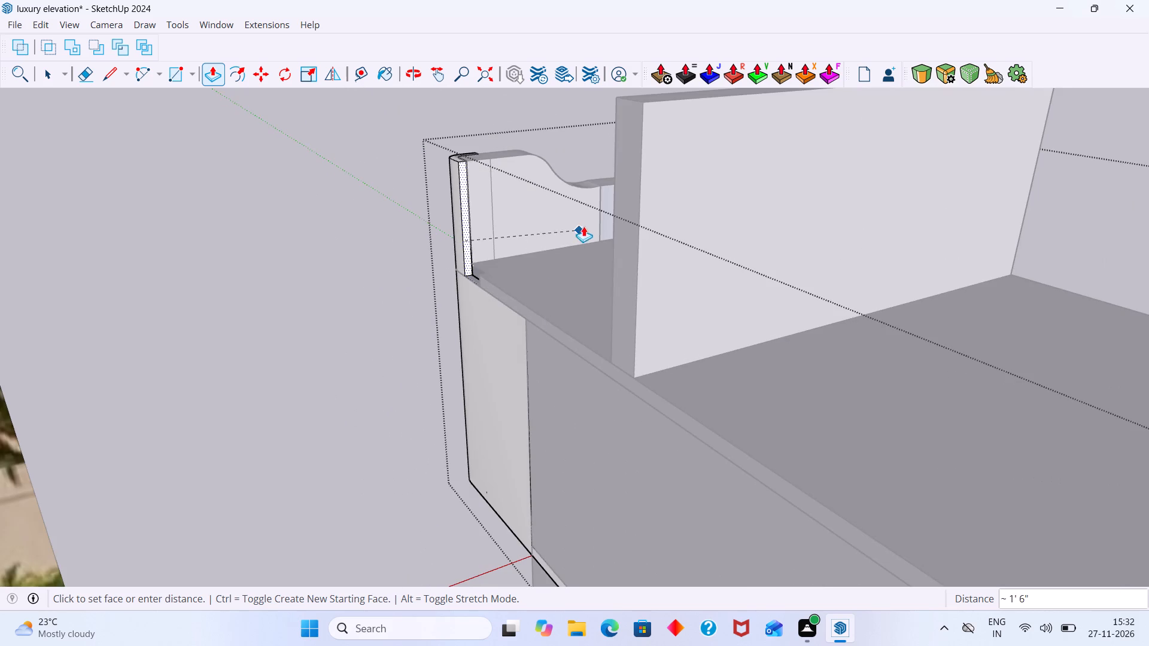
scroll(611, 203, down, 5)
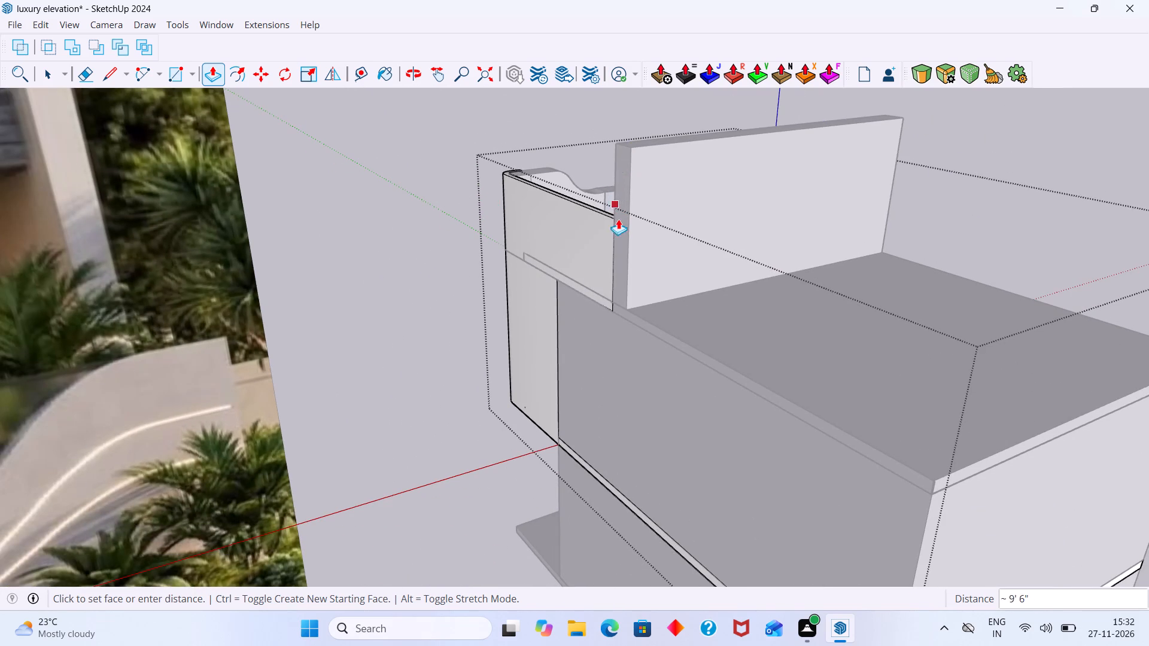
click(609, 302)
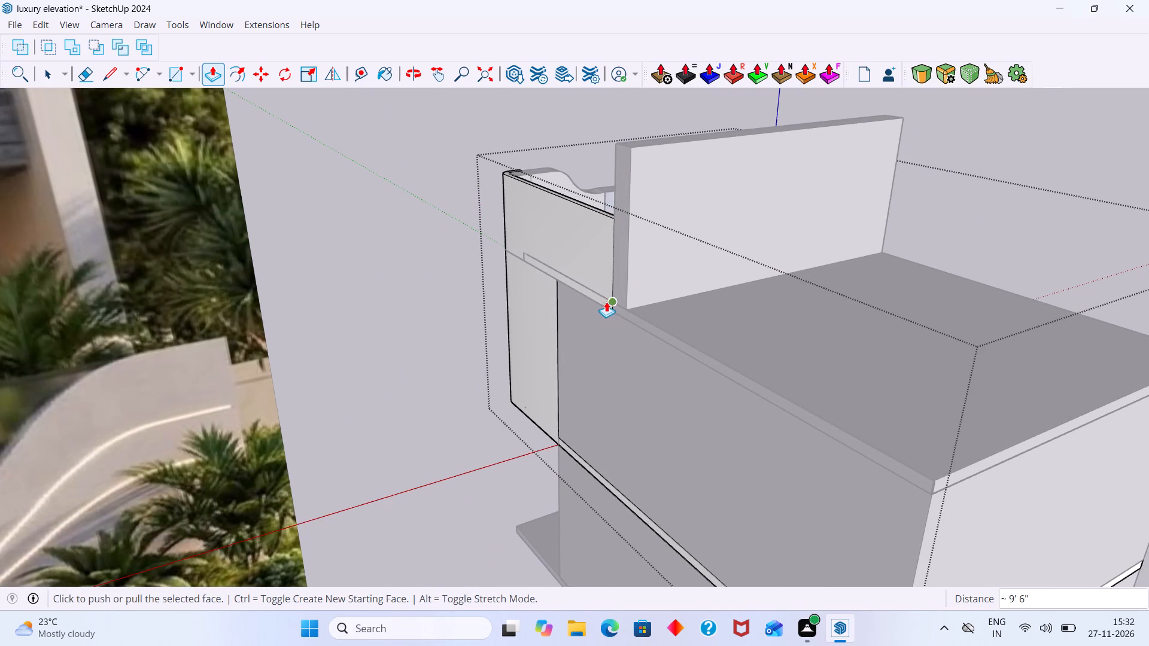
key(space)
scroll(576, 264, down, 10)
click(706, 139)
Draw a rectangle about 8" by 2' 6" over the open gap in the curved terrace parapet's inner face, beside the S-curved section.
scroll(610, 217, up, 4)
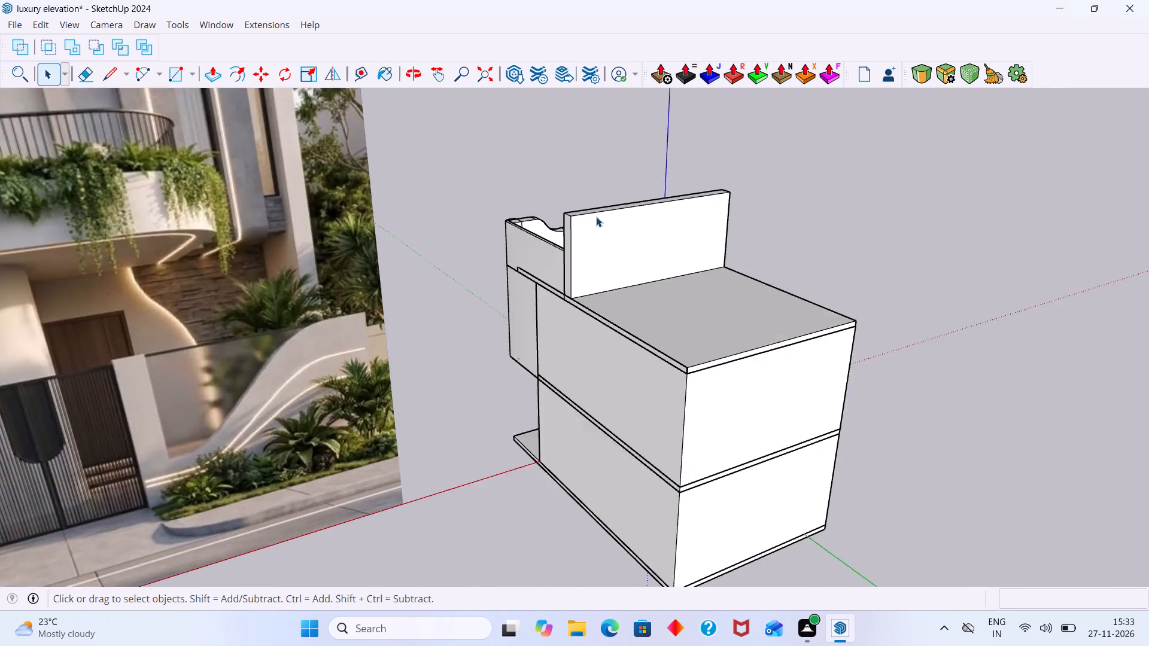
scroll(596, 217, up, 6)
middle_drag(579, 232, 1148, 303)
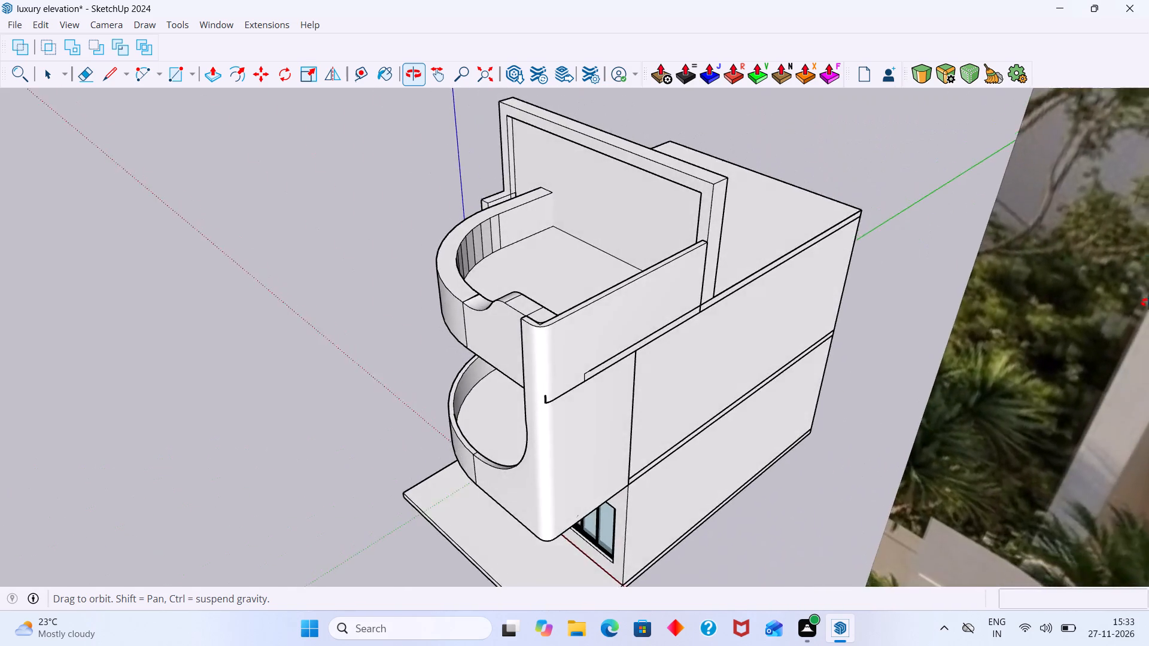
middle_drag(1148, 303, 640, 205)
scroll(517, 187, up, 5)
middle_drag(517, 214, 689, 343)
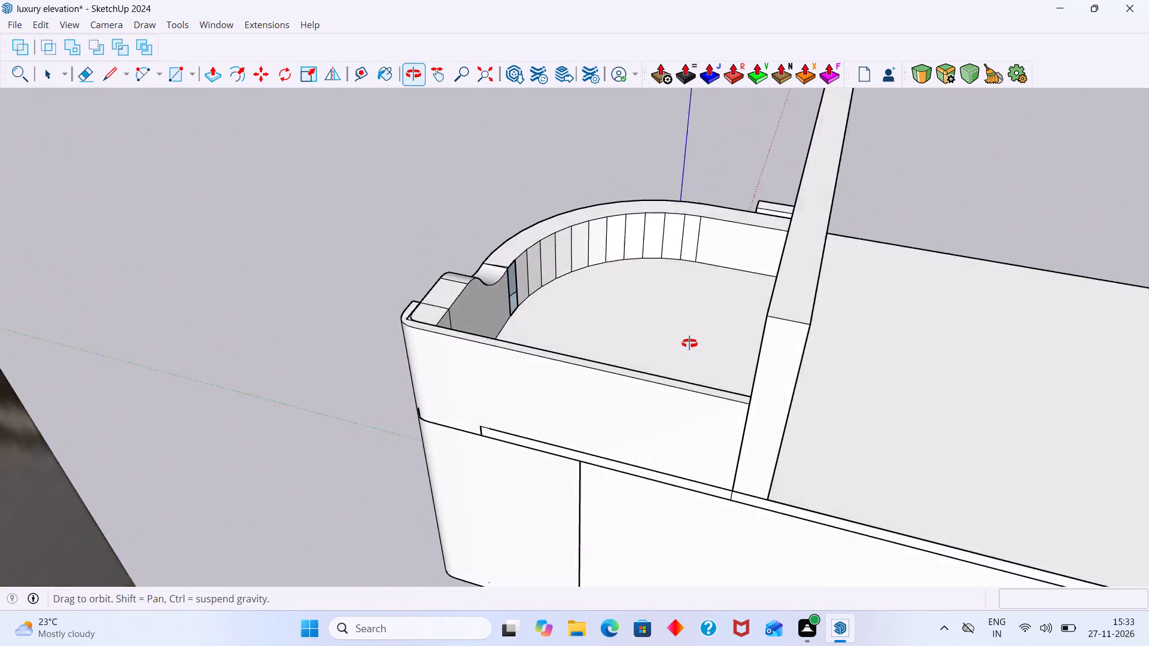
middle_drag(689, 343, 956, 339)
scroll(692, 286, up, 2)
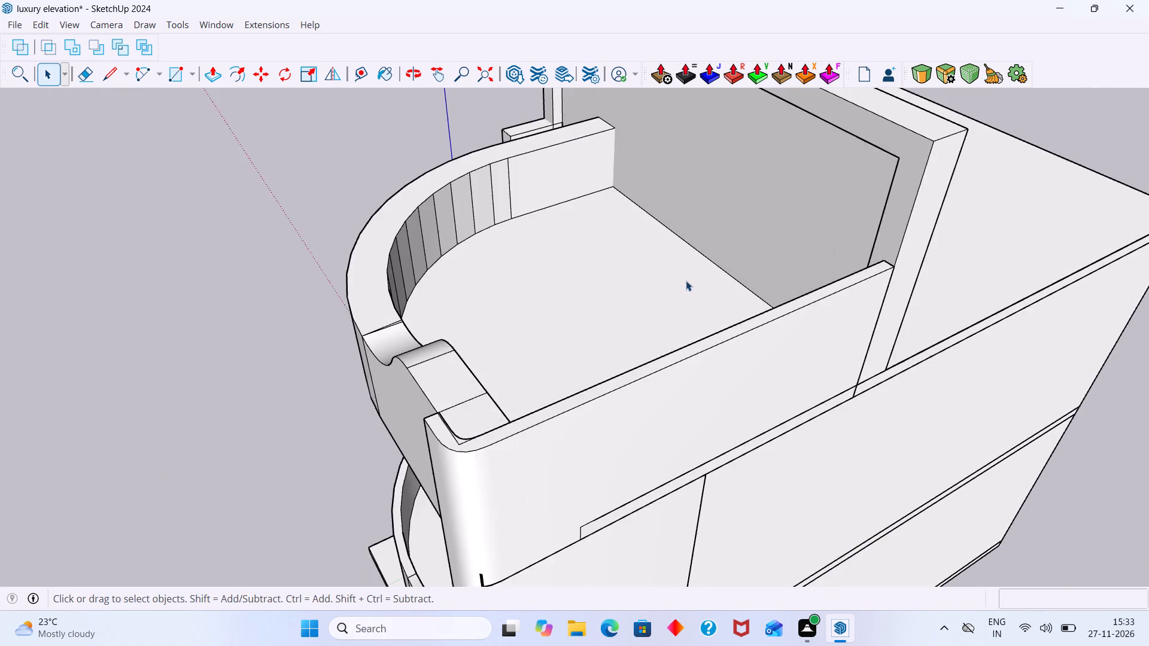
scroll(686, 281, up, 2)
scroll(687, 279, down, 1)
middle_drag(645, 279, 262, 230)
scroll(256, 233, down, 1)
scroll(326, 171, up, 6)
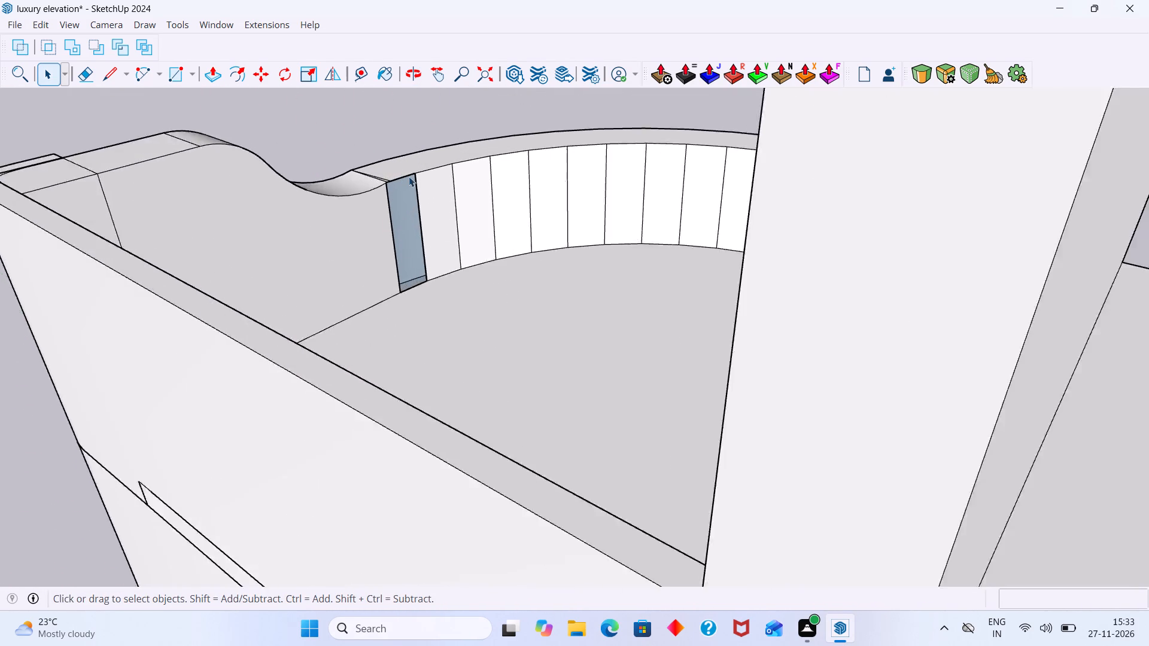
scroll(409, 176, up, 15)
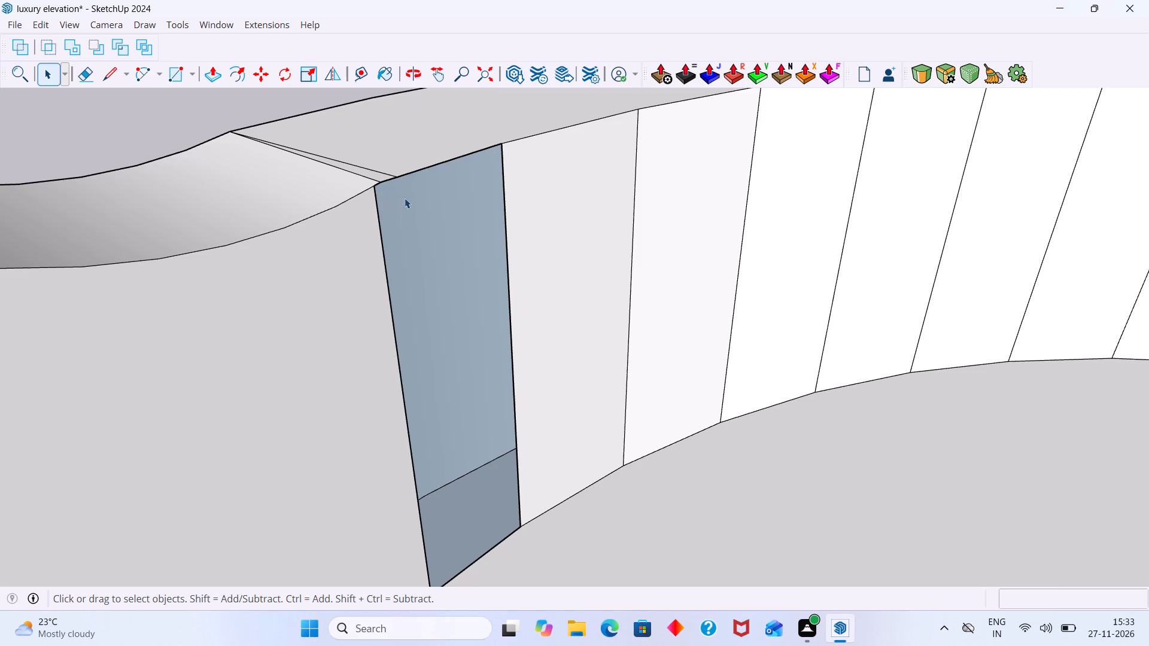
key(r)
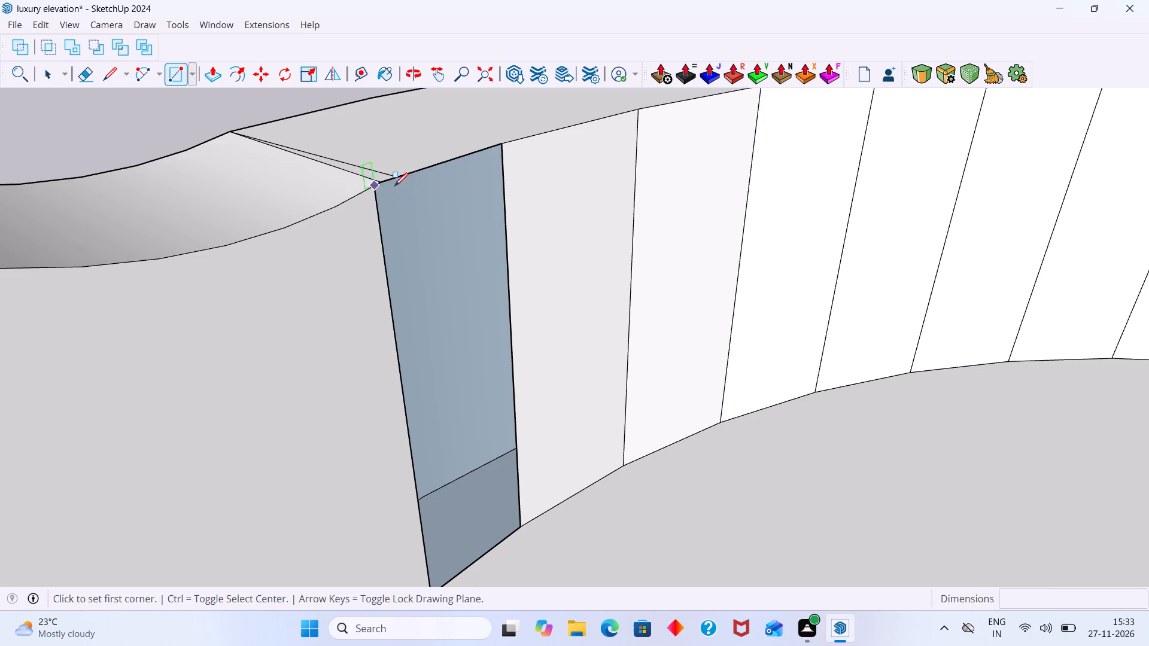
scroll(381, 199, up, 5)
middle_drag(398, 211, 419, 244)
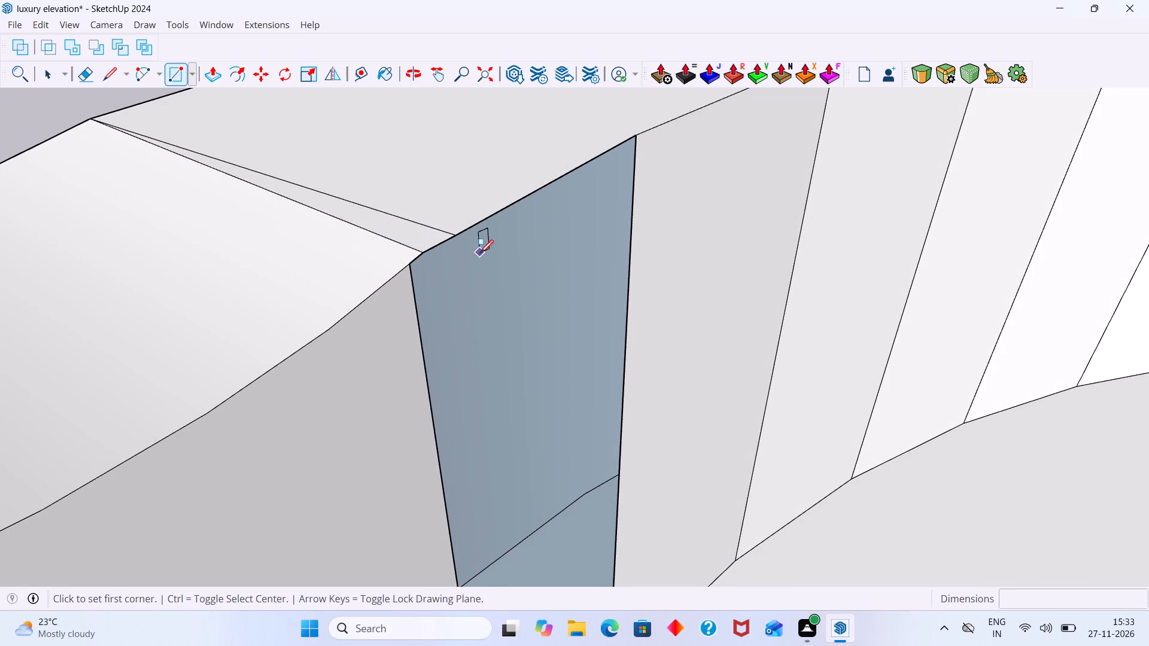
click(424, 252)
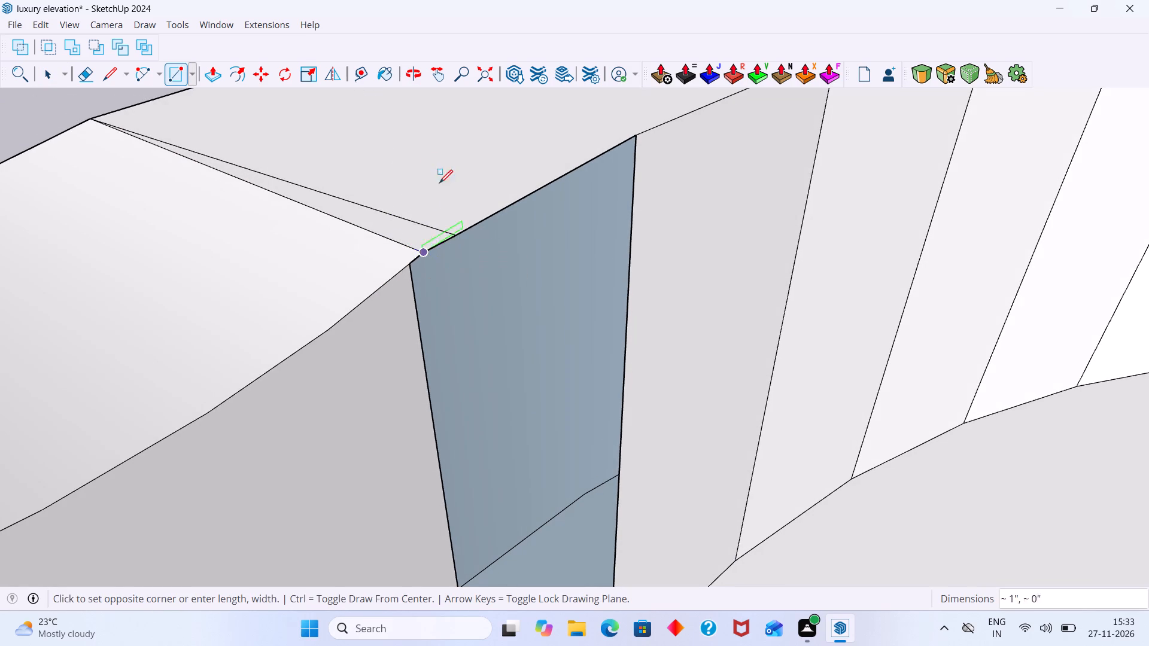
scroll(445, 221, down, 6)
middle_drag(484, 266, 424, 92)
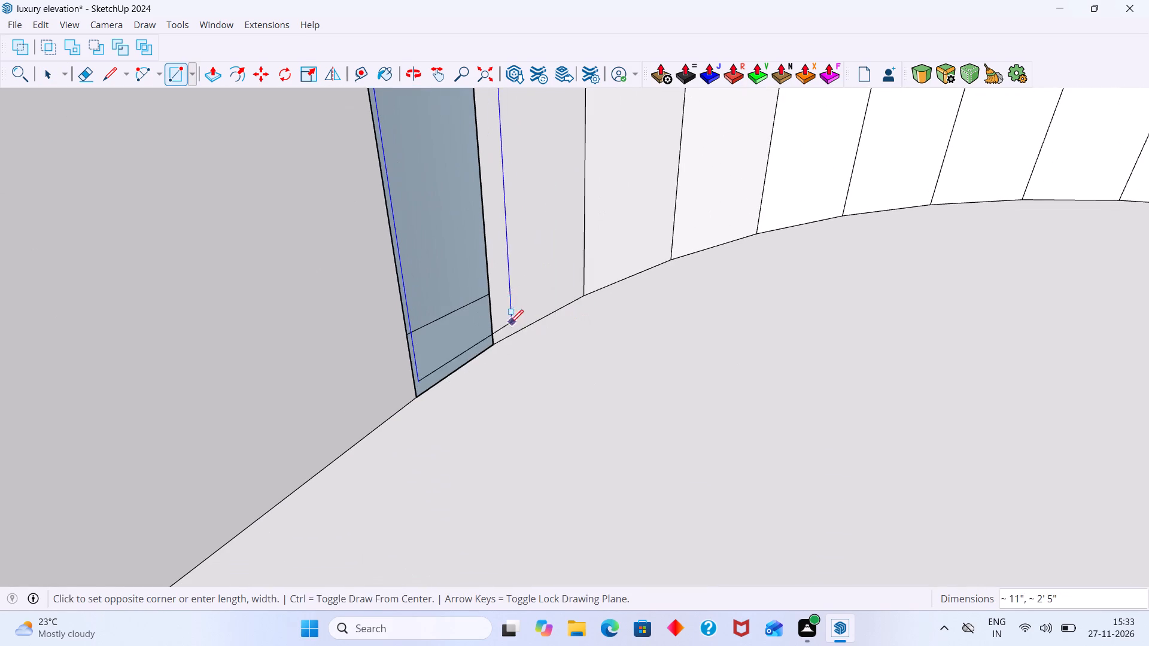
click(493, 348)
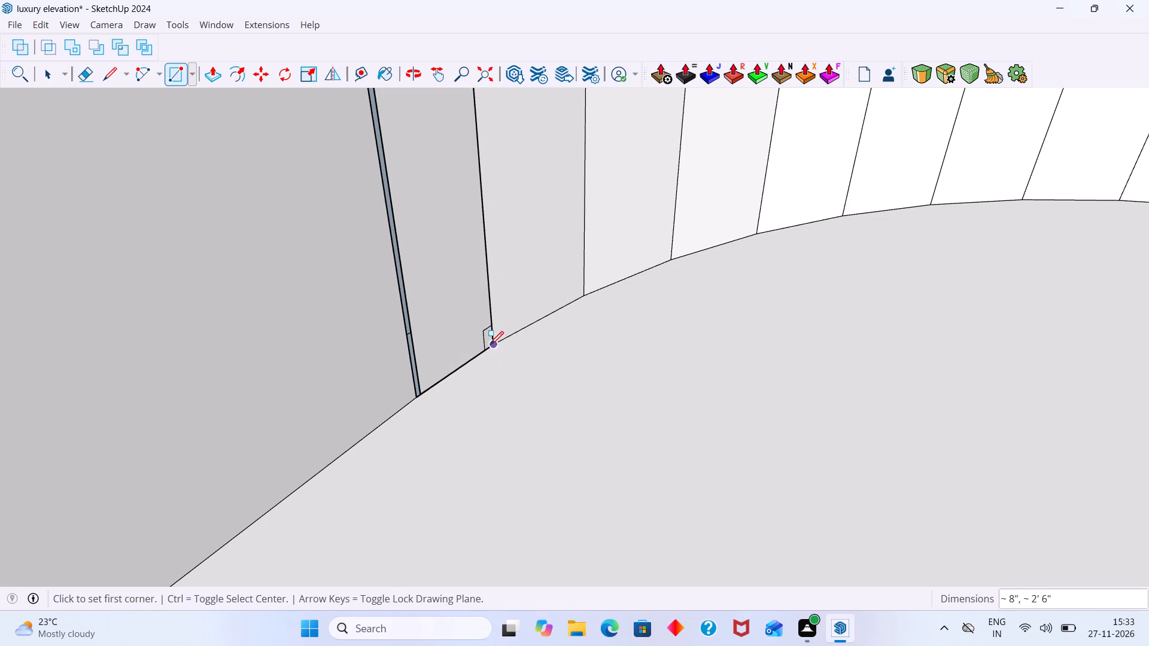
key(space)
Trace lines along the top, outer side and bottom of the remaining narrow sliver to close it with a face.
scroll(420, 278, up, 6)
middle_drag(460, 303, 359, 303)
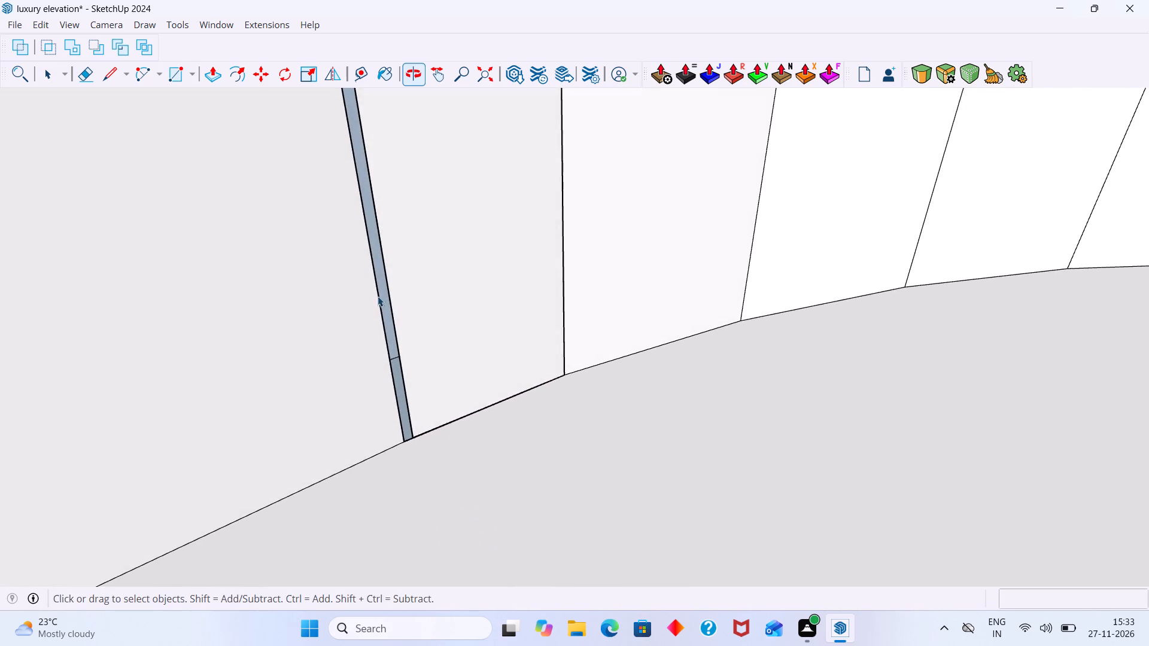
scroll(378, 294, down, 3)
shift+middle_drag(408, 300, 418, 370)
scroll(422, 319, down, 11)
shift+middle_drag(423, 318, 435, 398)
scroll(391, 331, up, 2)
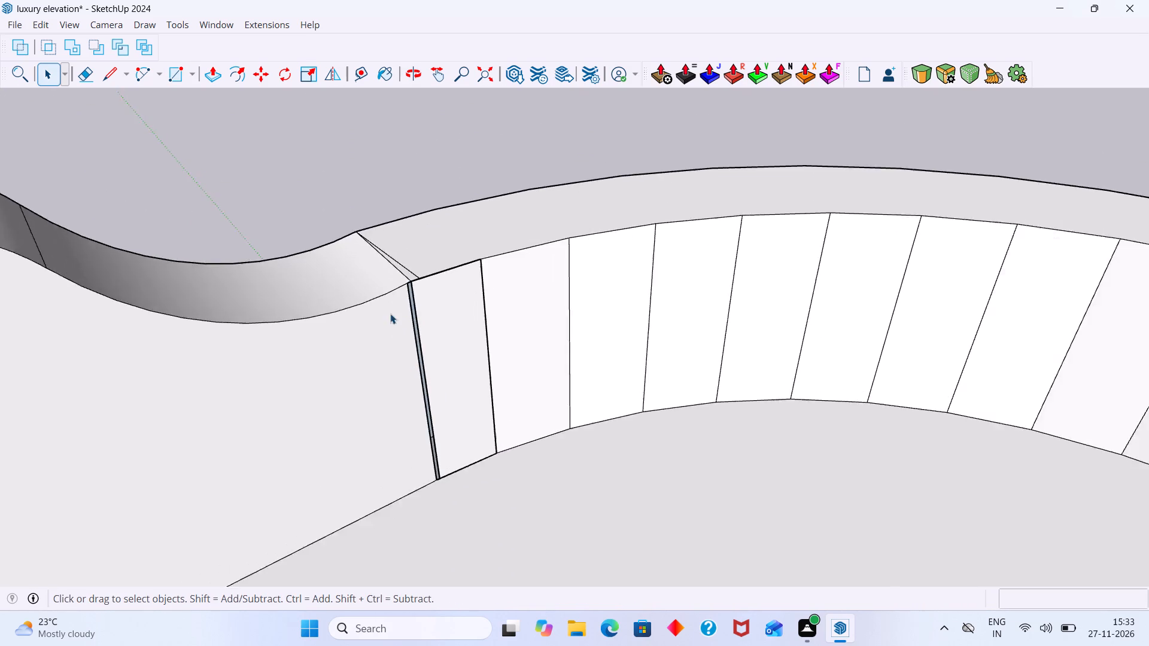
scroll(390, 313, up, 11)
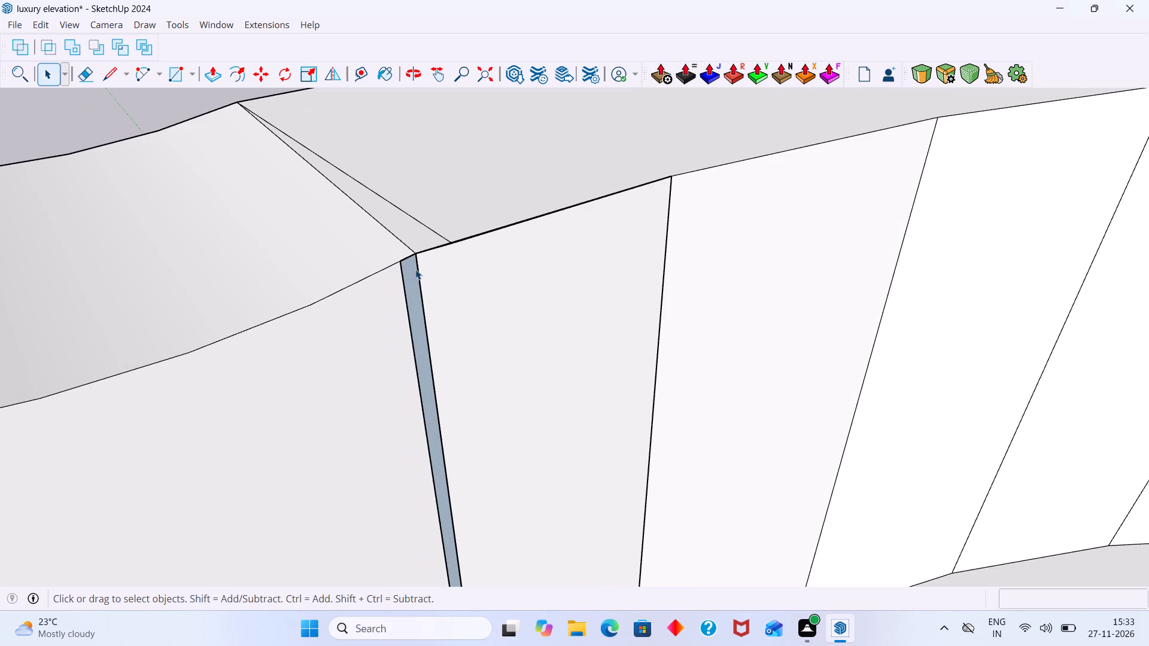
key(l)
scroll(400, 263, up, 12)
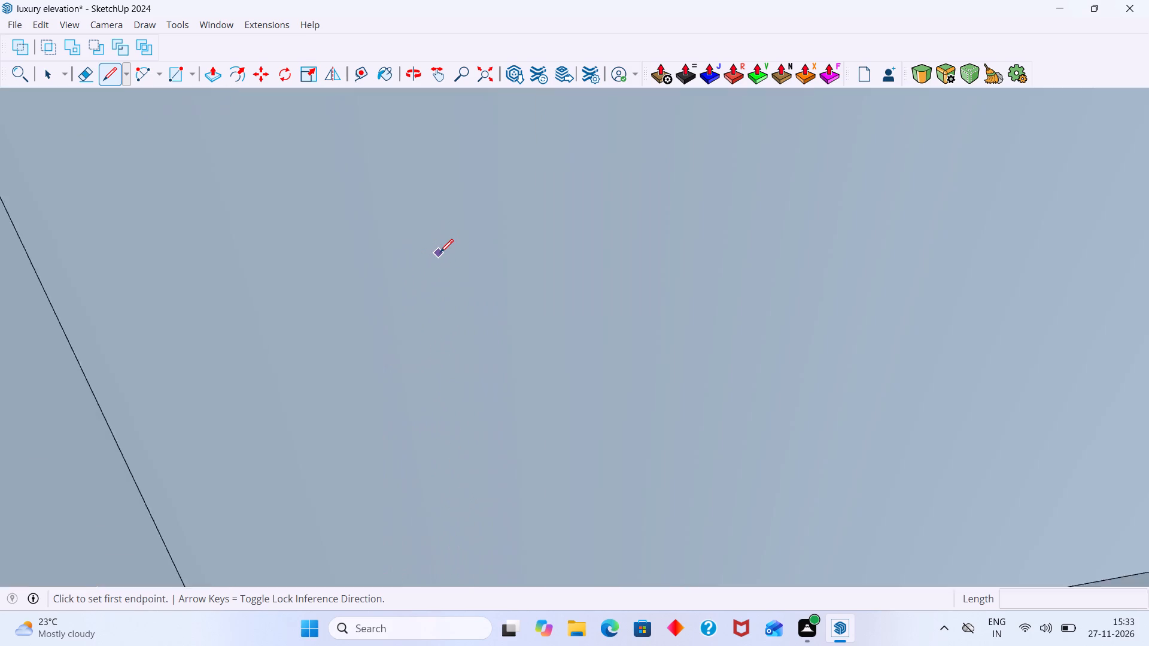
scroll(440, 252, up, 1)
scroll(439, 250, down, 5)
click(457, 197)
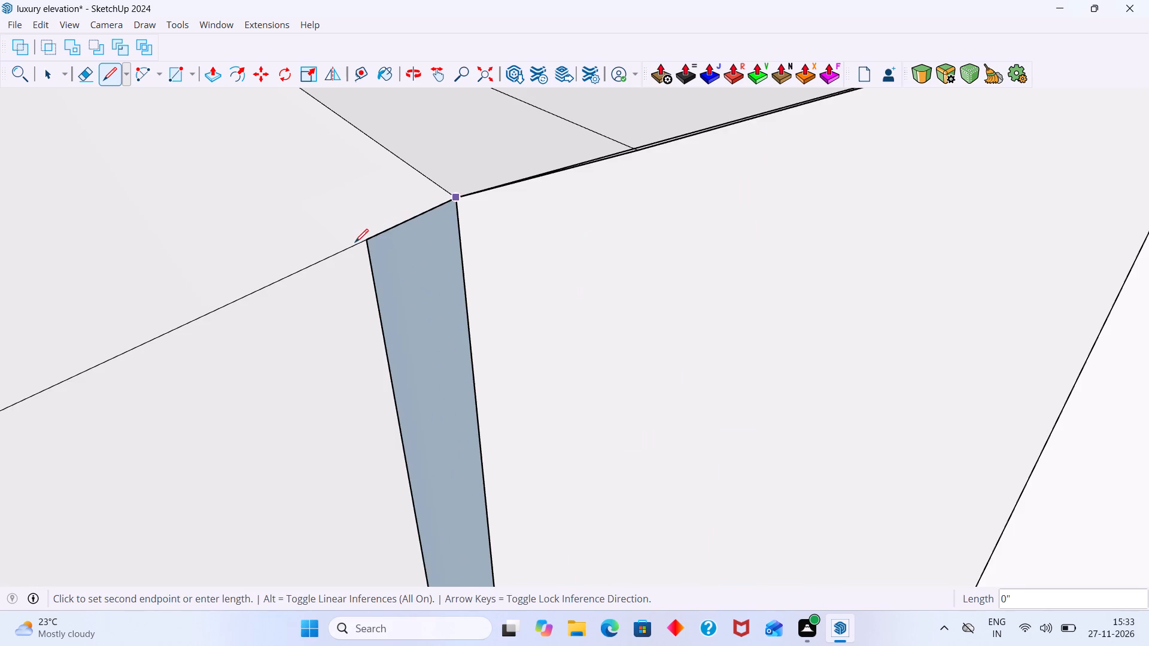
click(366, 241)
scroll(395, 354, down, 4)
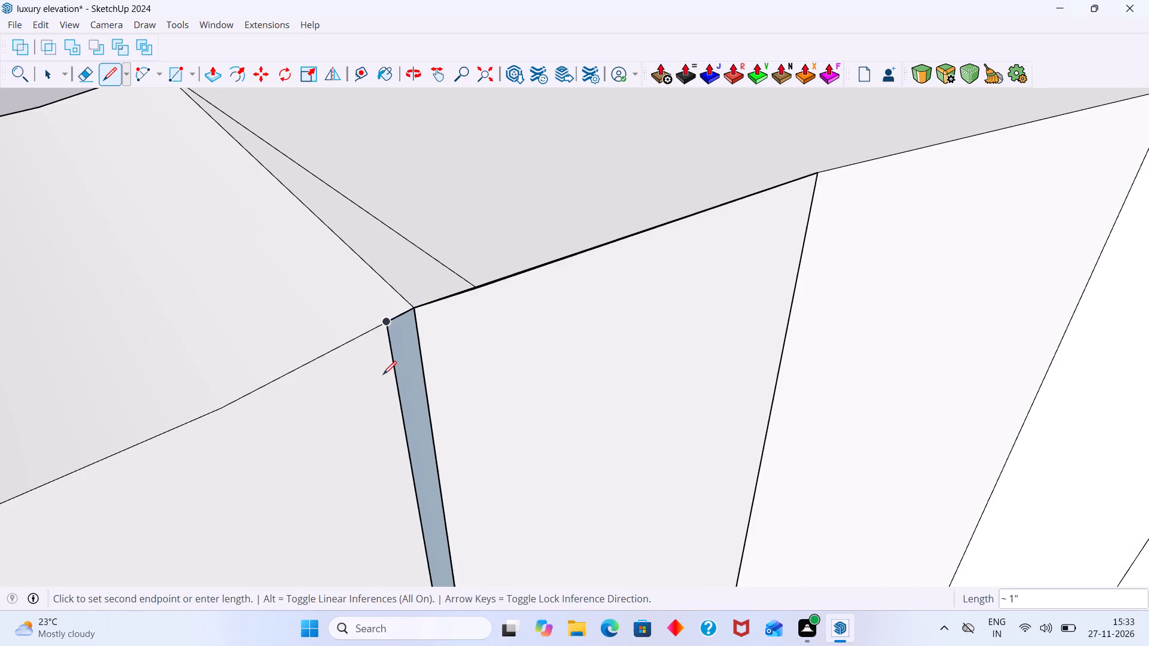
shift+middle_drag(382, 377, 380, 206)
scroll(447, 357, down, 1)
shift+middle_drag(448, 357, 393, 170)
middle_drag(381, 382, 425, 175)
middle_drag(524, 498, 462, 248)
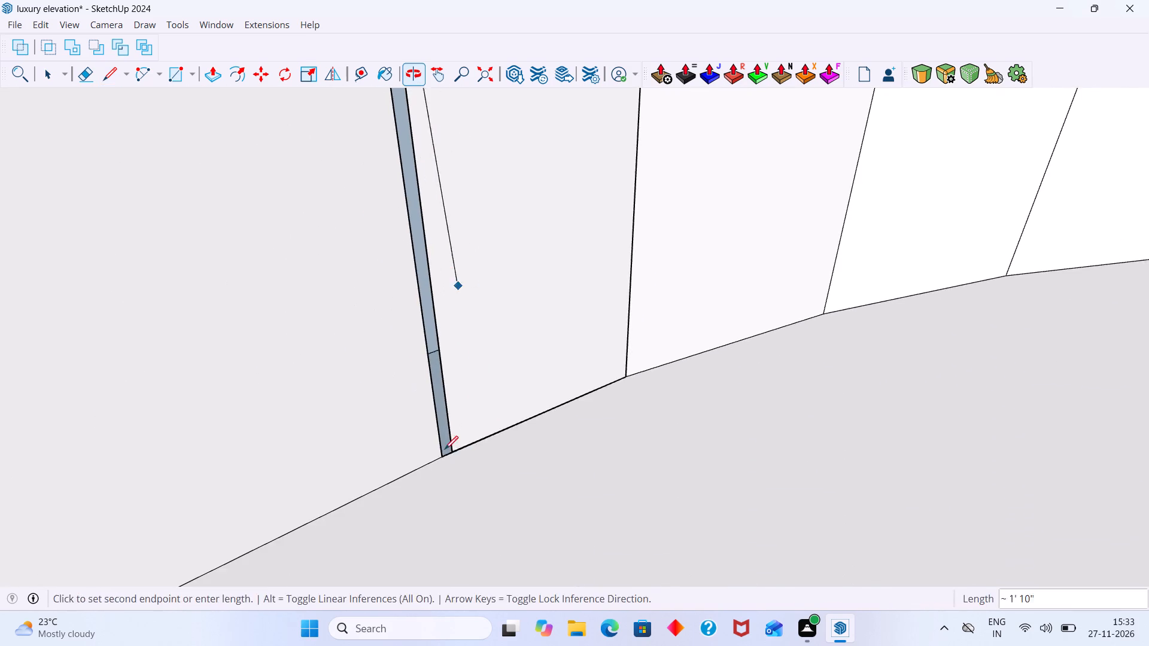
middle_drag(450, 460, 452, 388)
scroll(449, 413, up, 7)
click(445, 367)
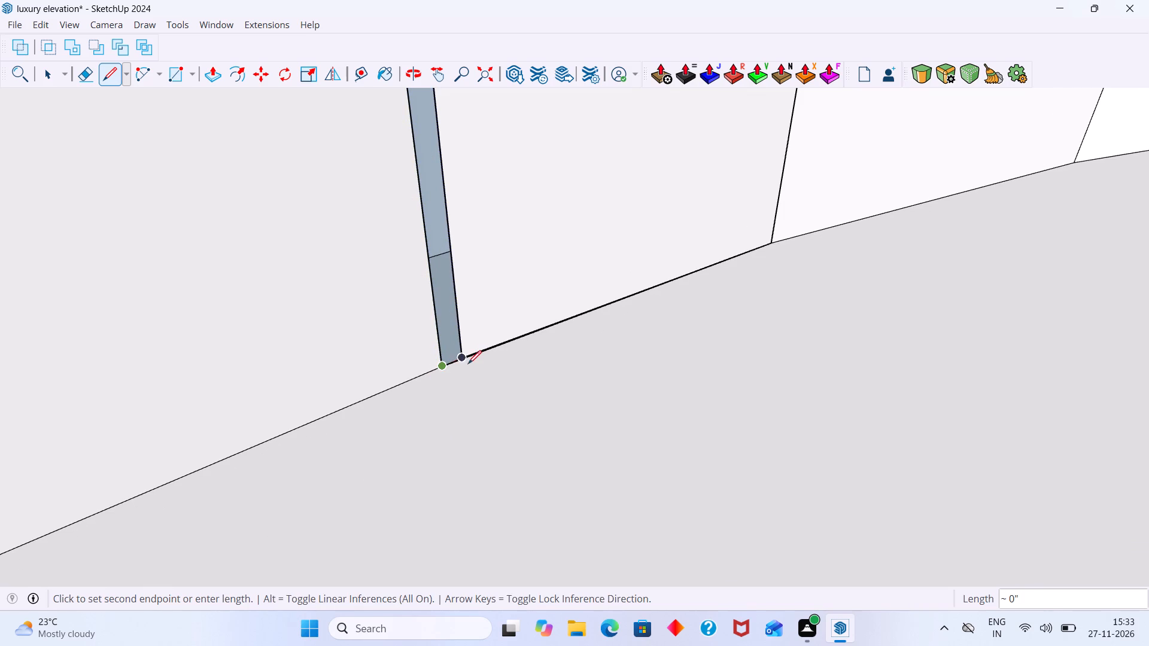
click(467, 358)
key(space)
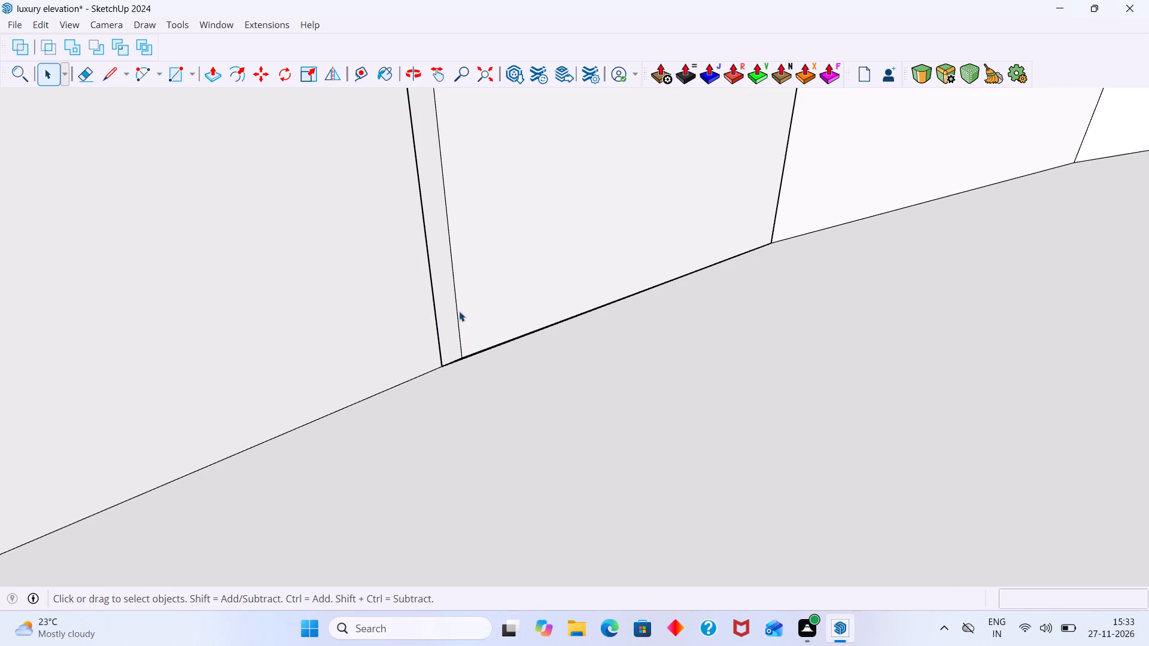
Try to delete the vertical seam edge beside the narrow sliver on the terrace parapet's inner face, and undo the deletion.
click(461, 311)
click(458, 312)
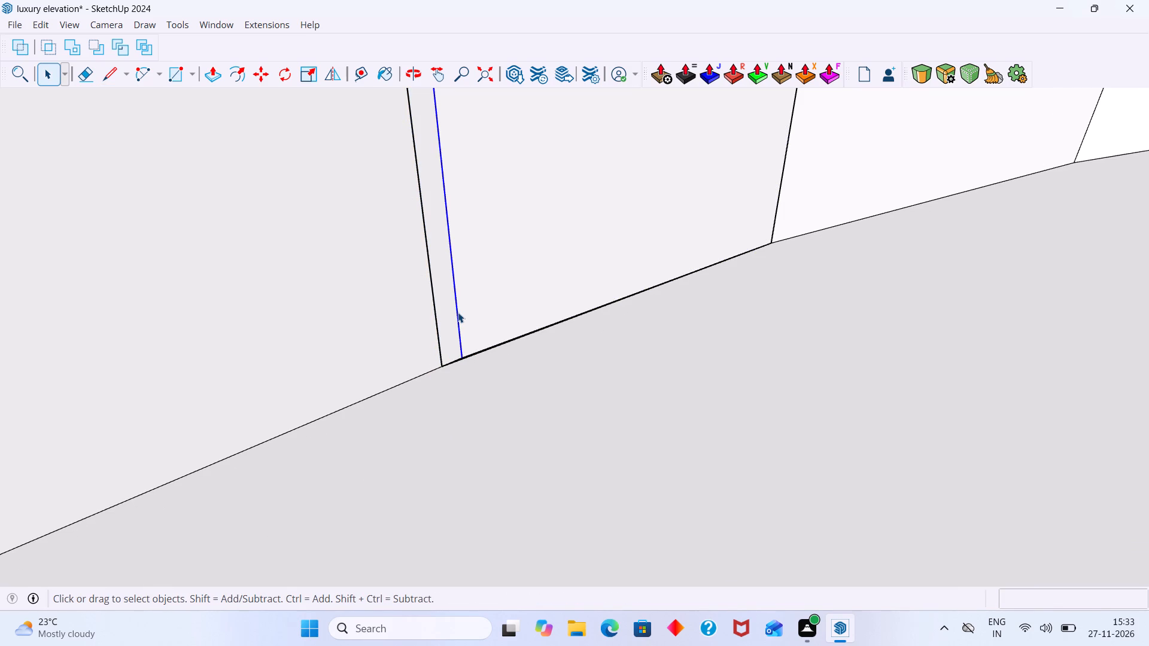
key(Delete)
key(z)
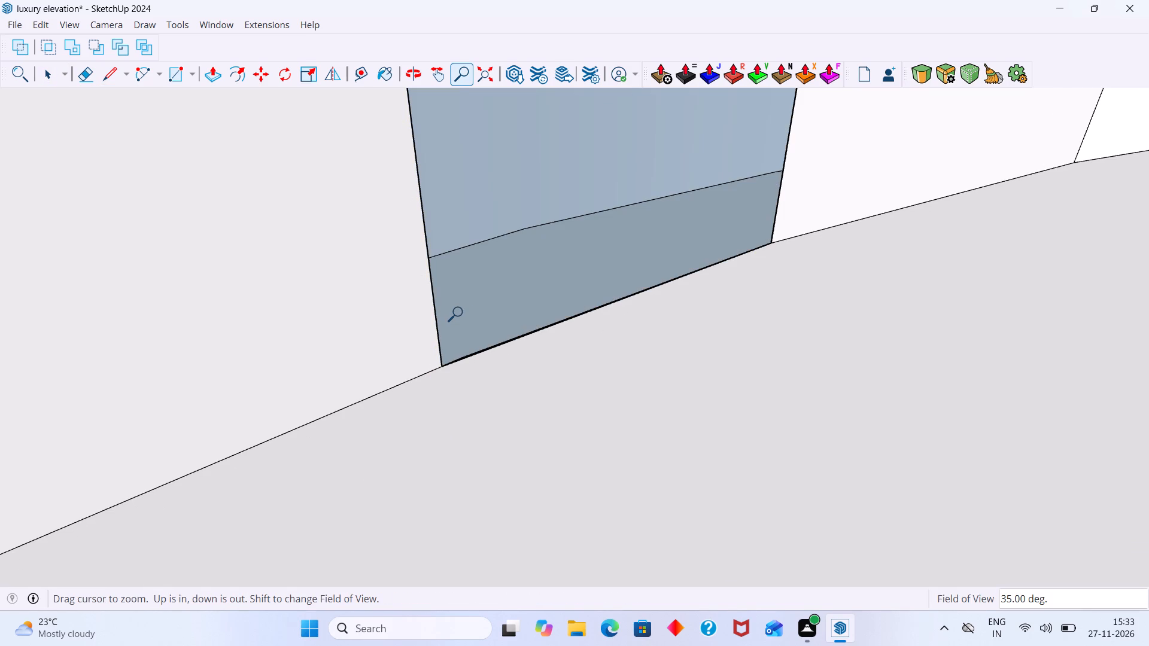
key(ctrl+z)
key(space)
Open the terrace parapet group and delete the diagonal seam line across its top face beside the S-curved section.
scroll(467, 313, down, 20)
scroll(467, 313, down, 1)
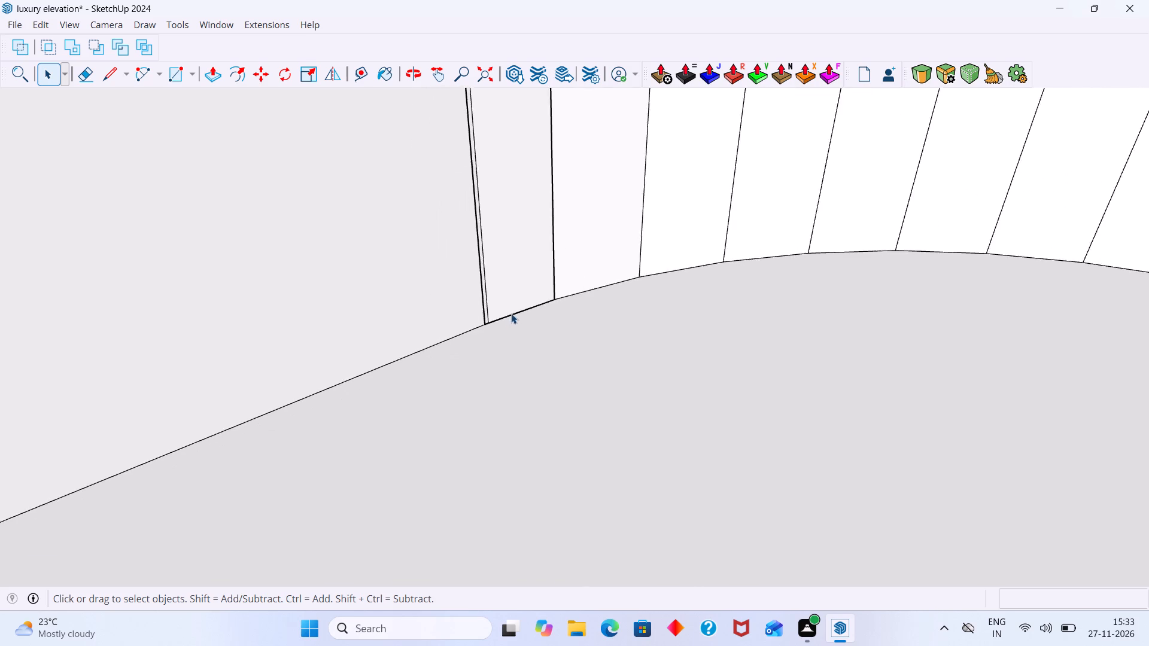
scroll(511, 313, down, 20)
scroll(511, 313, down, 2)
middle_drag(518, 316, 615, 294)
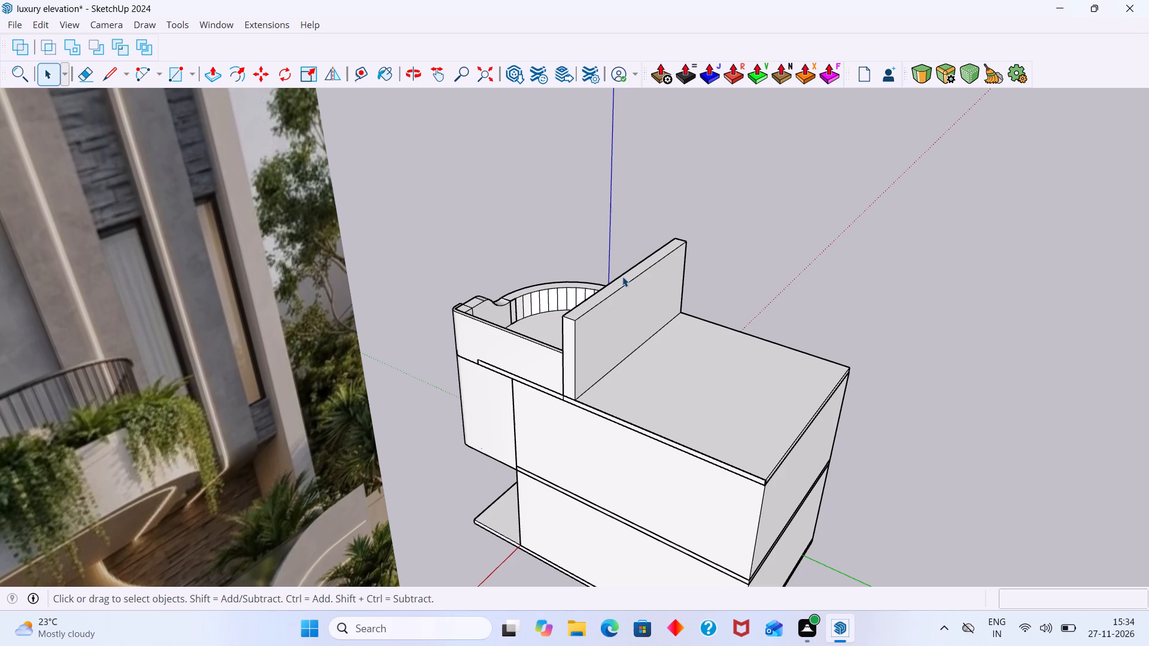
middle_drag(579, 359, 654, 263)
scroll(585, 326, up, 6)
key(space)
scroll(524, 318, down, 2)
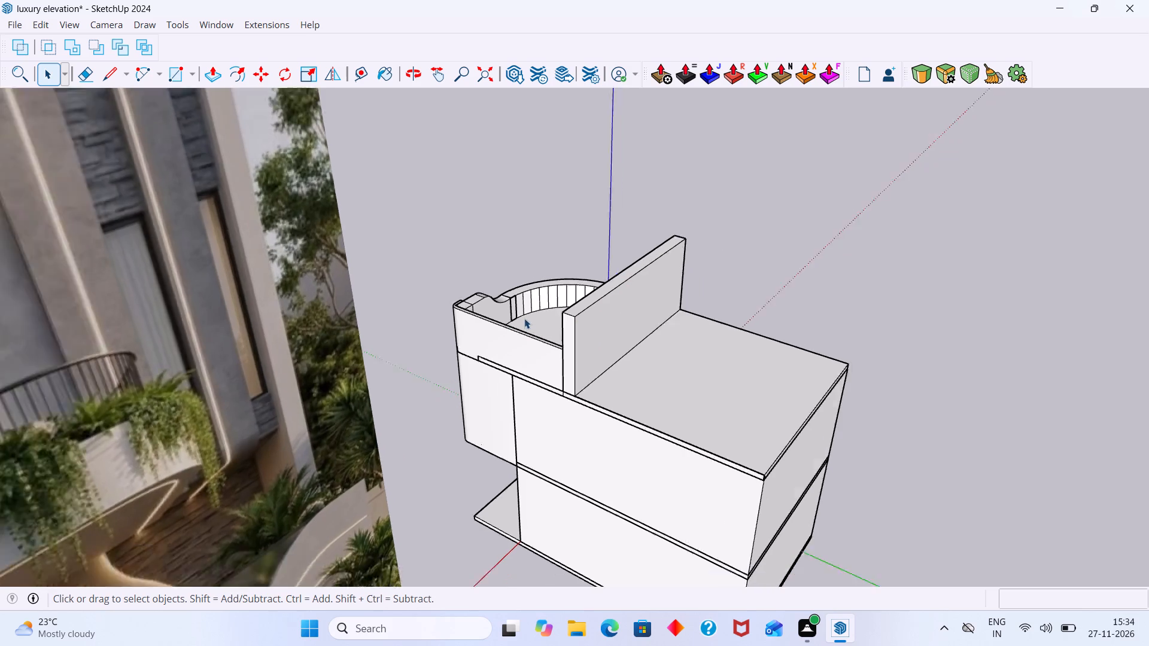
scroll(524, 318, down, 5)
shift+middle_drag(518, 321, 676, 240)
scroll(676, 240, up, 17)
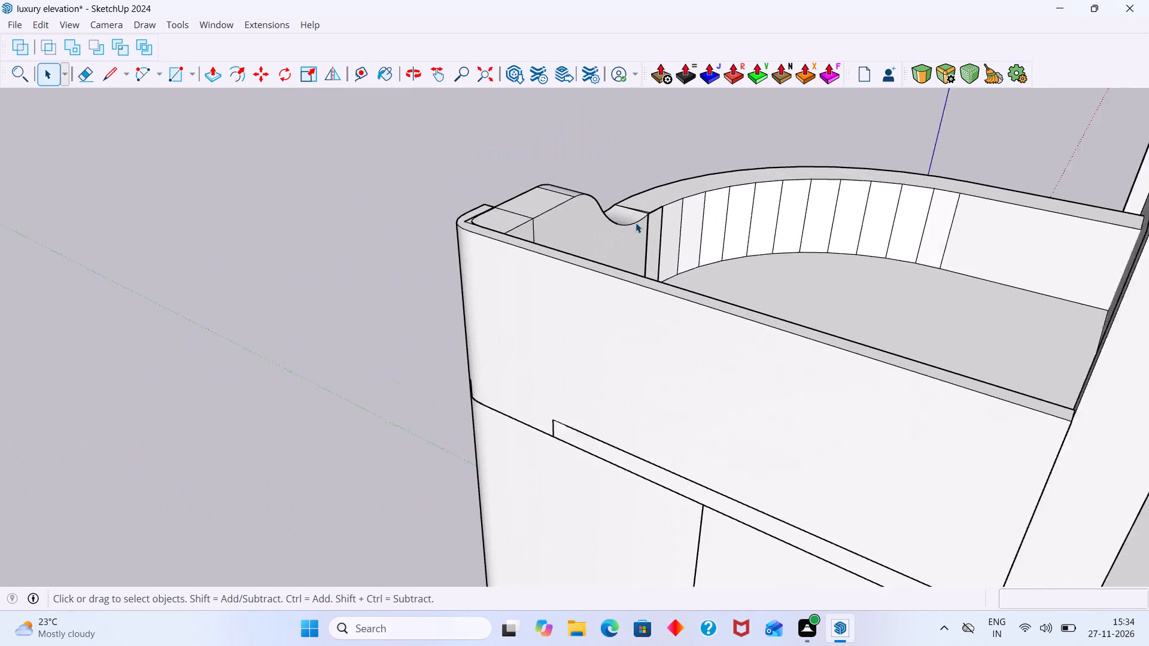
scroll(636, 223, up, 4)
middle_drag(677, 219, 639, 223)
scroll(662, 206, up, 9)
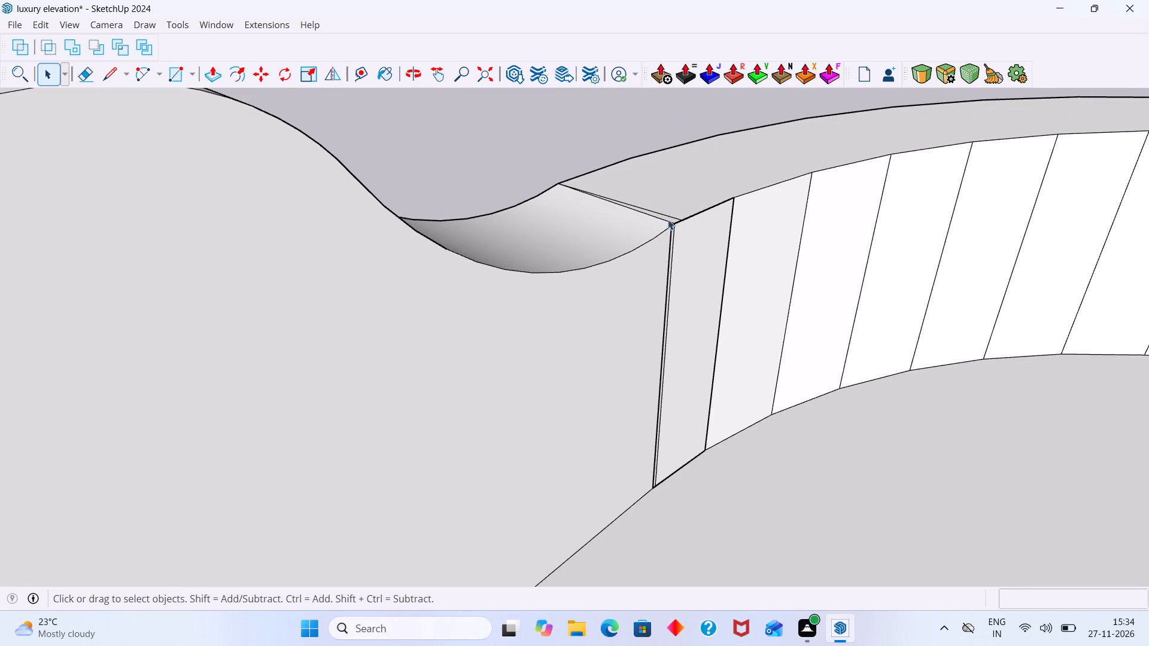
middle_drag(652, 237, 581, 313)
scroll(664, 260, up, 19)
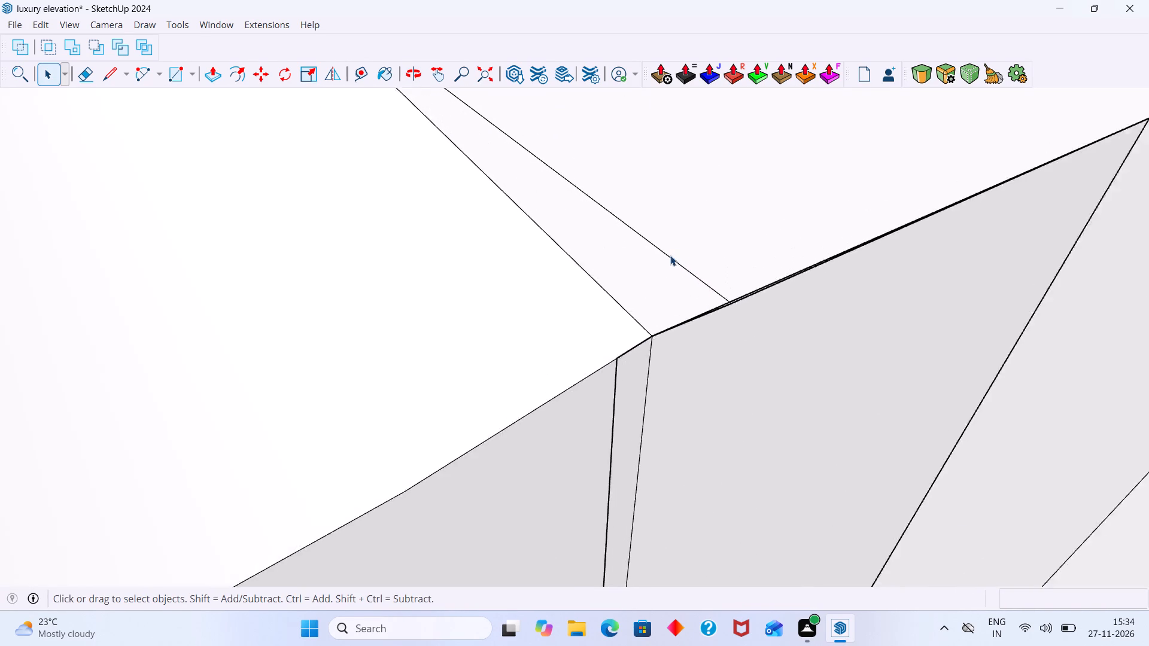
scroll(670, 255, up, 5)
click(673, 261)
double_click(678, 263)
click(682, 265)
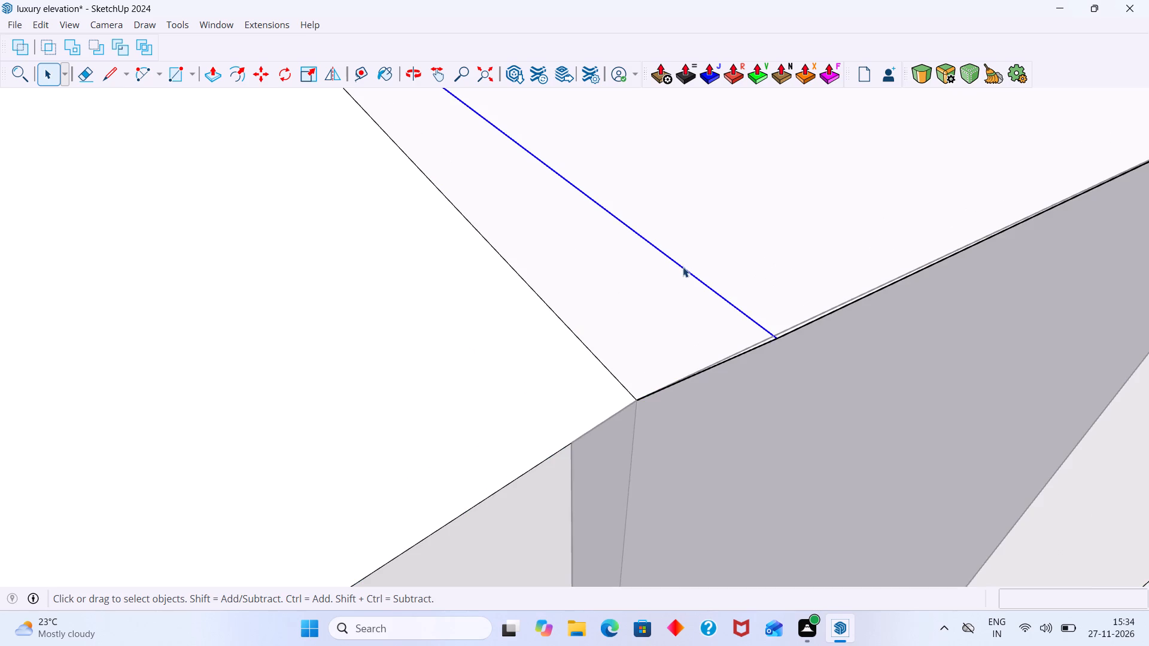
key(Delete)
scroll(674, 269, down, 11)
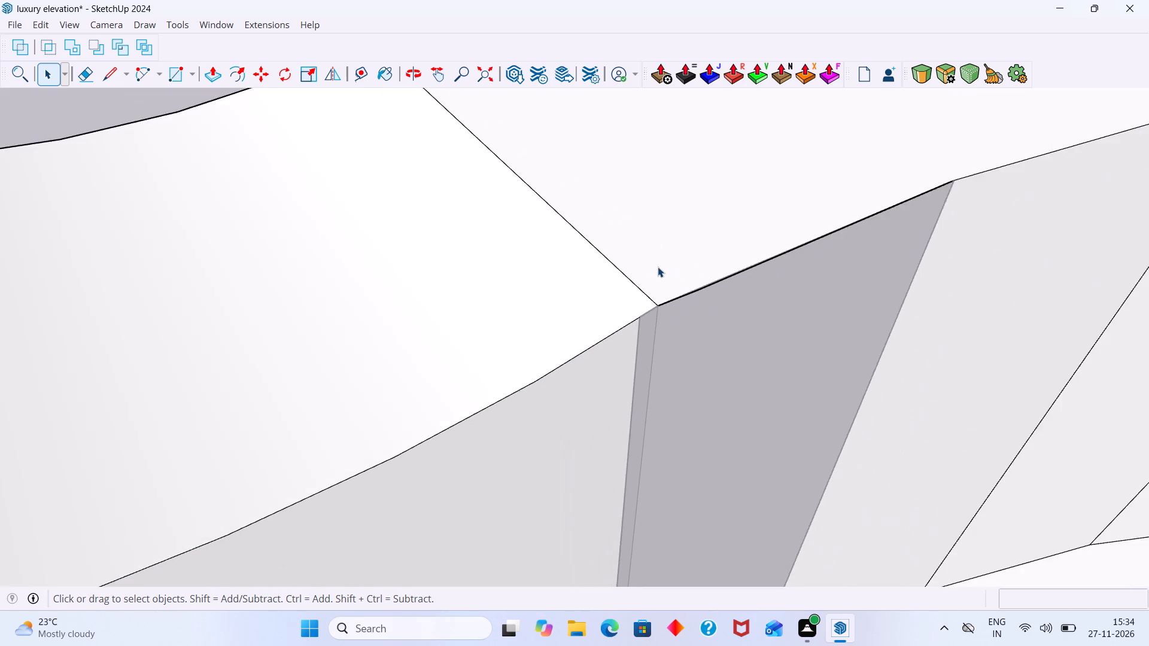
scroll(658, 267, down, 11)
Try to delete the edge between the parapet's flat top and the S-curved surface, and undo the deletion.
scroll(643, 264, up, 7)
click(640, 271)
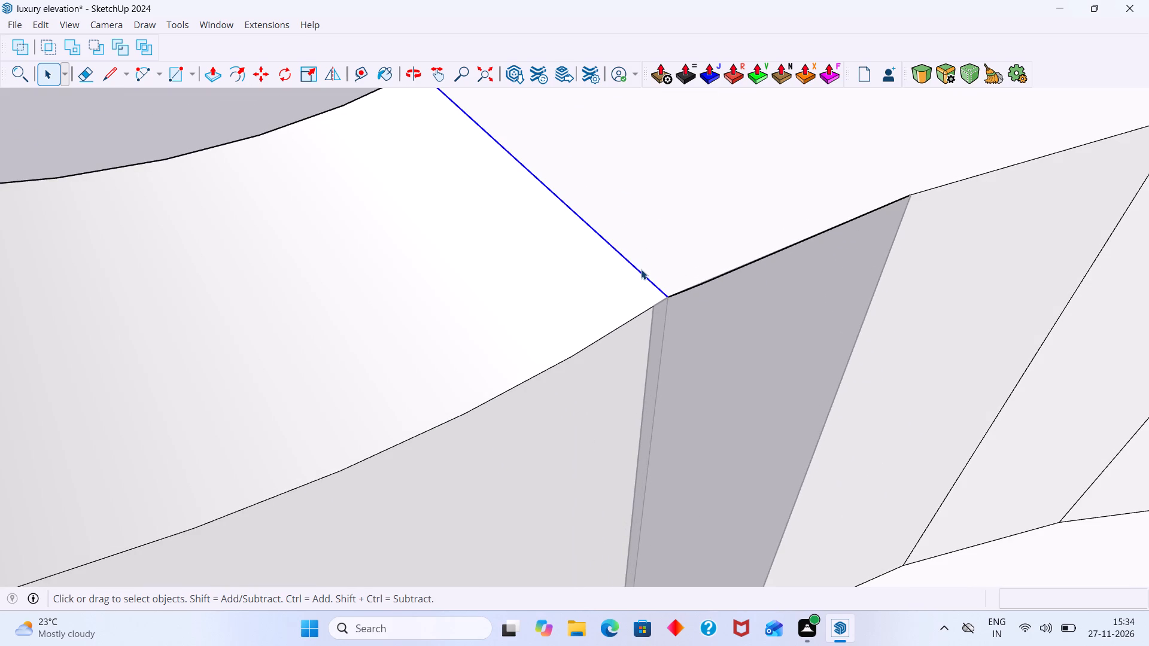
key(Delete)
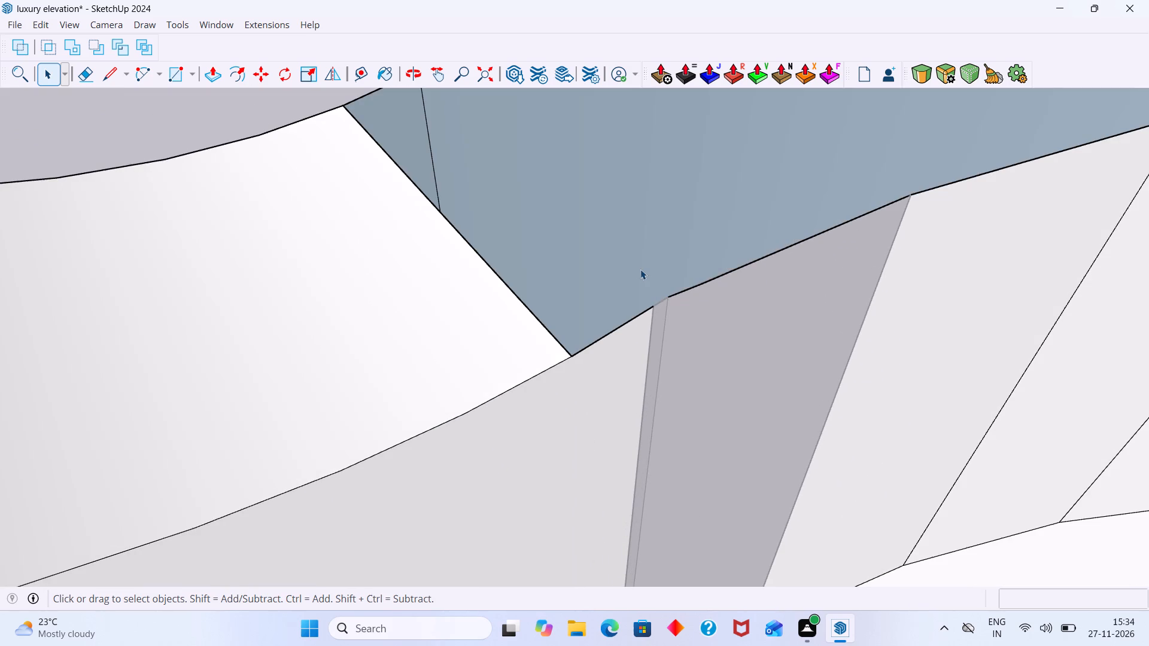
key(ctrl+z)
Close the parapet group and examine the building from the front, sides and rear alongside the reference photo.
scroll(640, 261, down, 20)
scroll(640, 261, down, 18)
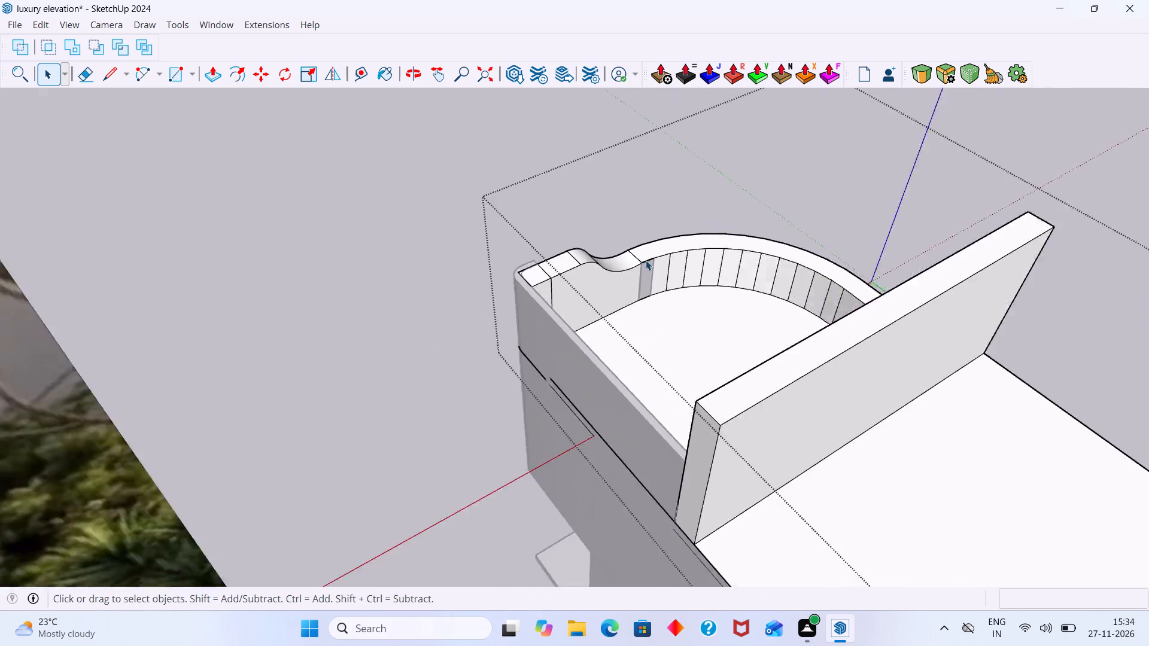
scroll(646, 260, down, 13)
click(756, 201)
scroll(719, 257, up, 5)
middle_drag(714, 321, 713, 249)
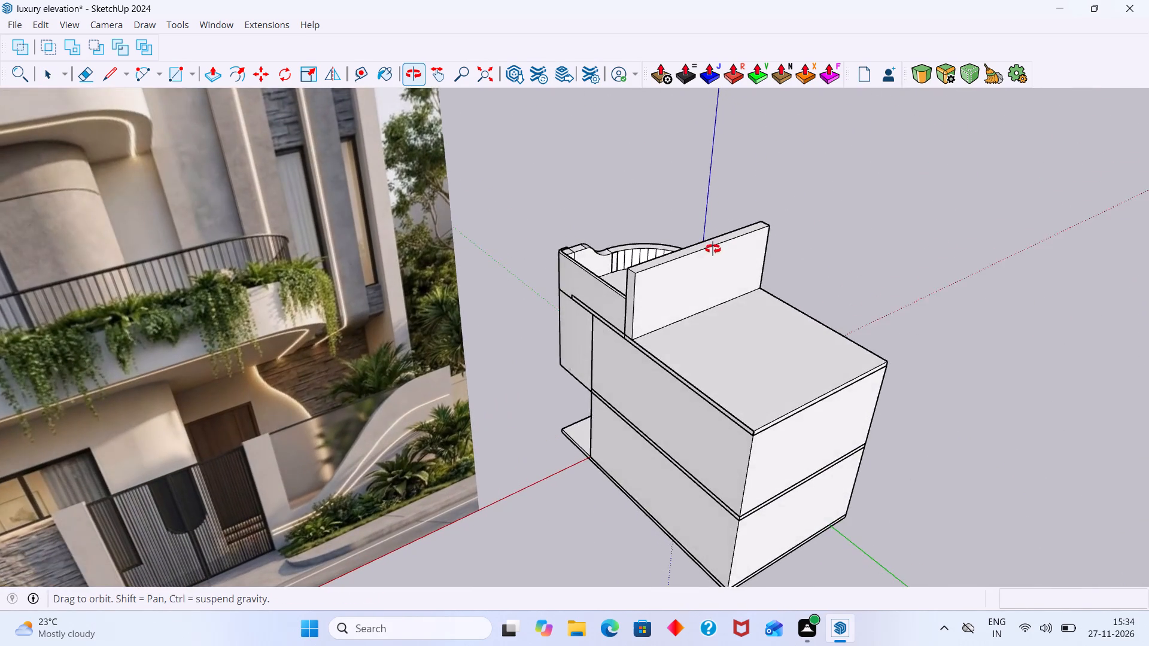
middle_drag(713, 249, 692, 248)
scroll(692, 248, up, 1)
scroll(692, 266, down, 16)
middle_drag(732, 313, 321, 284)
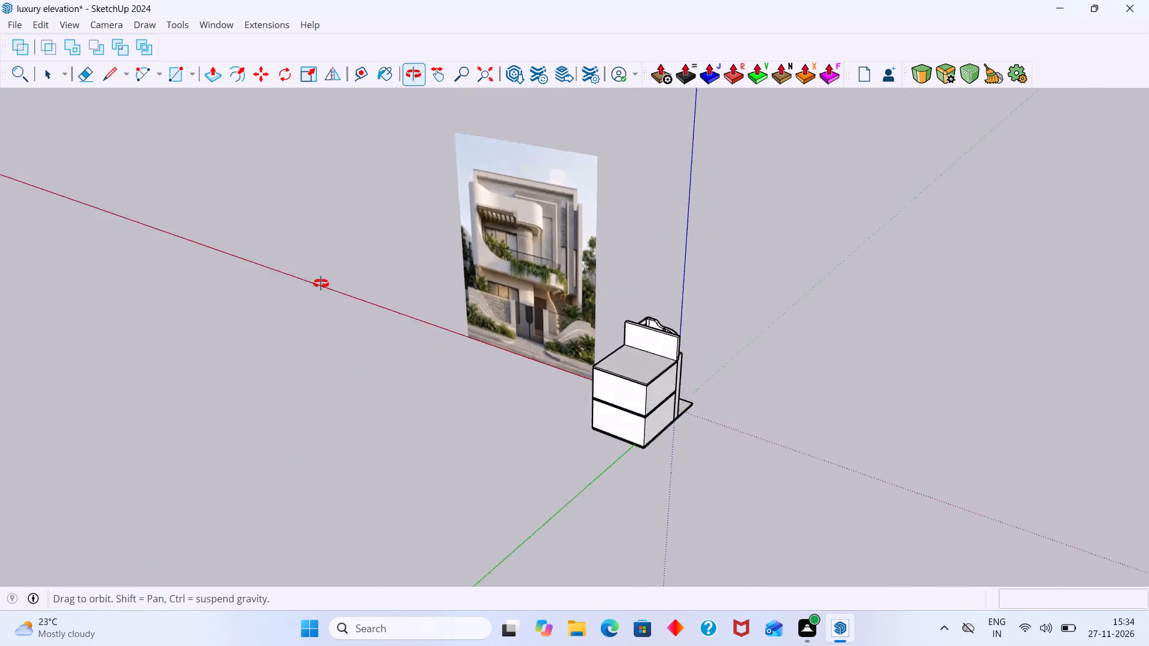
middle_drag(321, 284, 306, 291)
scroll(592, 313, up, 4)
middle_drag(633, 346, 285, 275)
scroll(478, 322, down, 5)
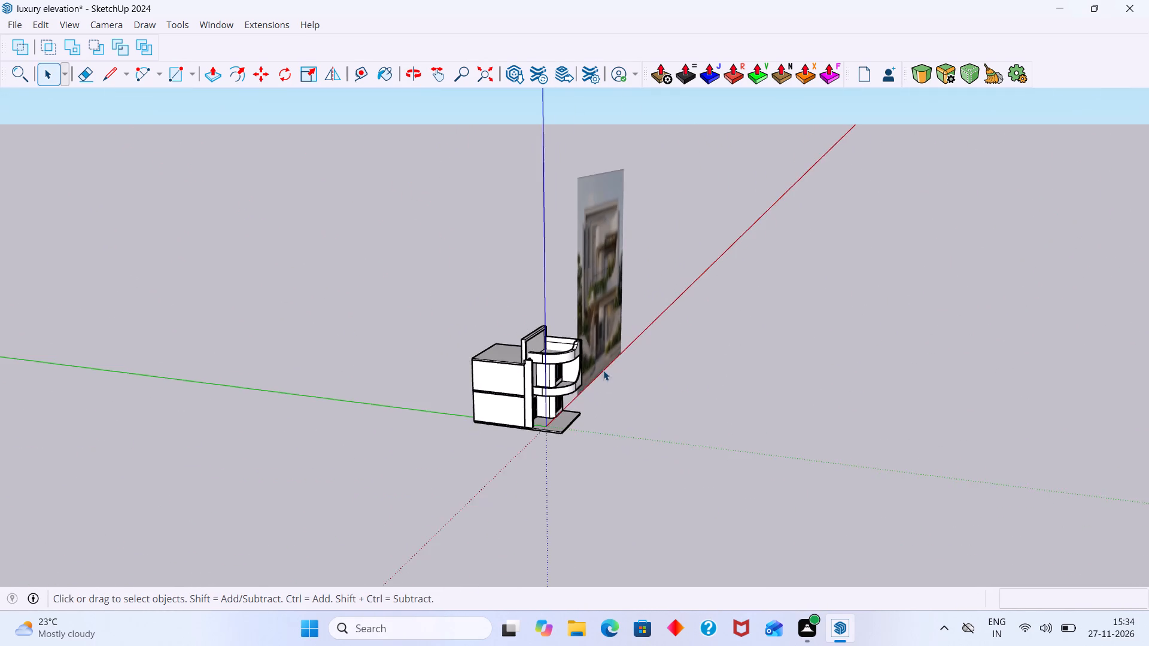
scroll(603, 370, down, 2)
middle_drag(612, 393, 266, 291)
scroll(466, 282, up, 4)
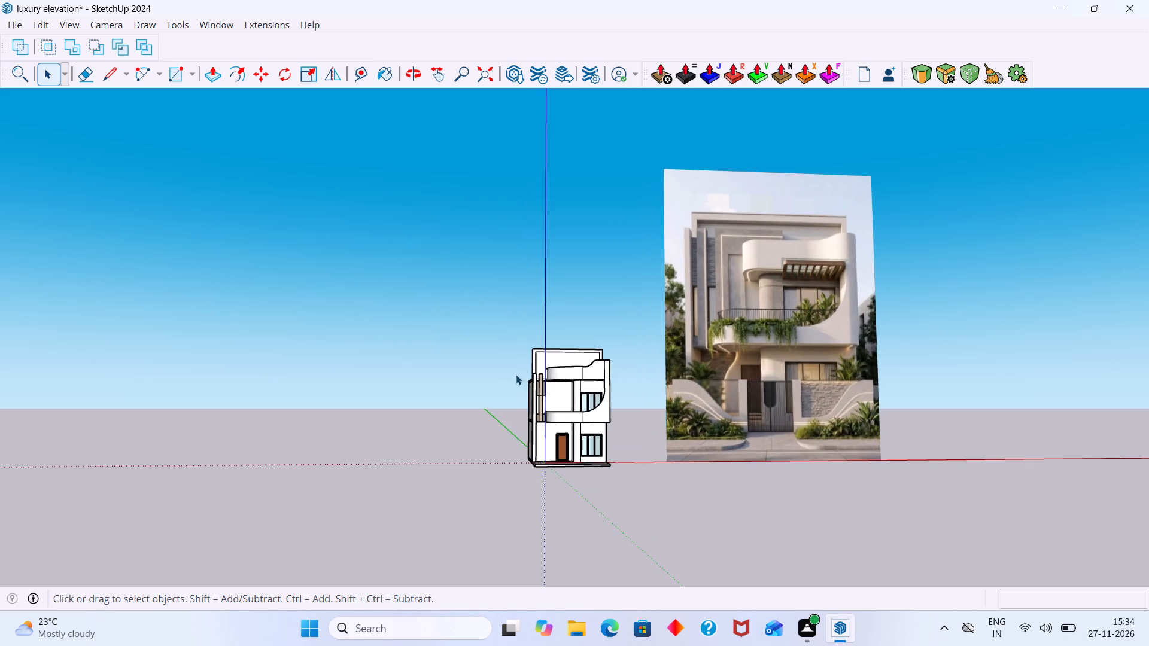
middle_drag(514, 377, 518, 409)
scroll(638, 348, up, 9)
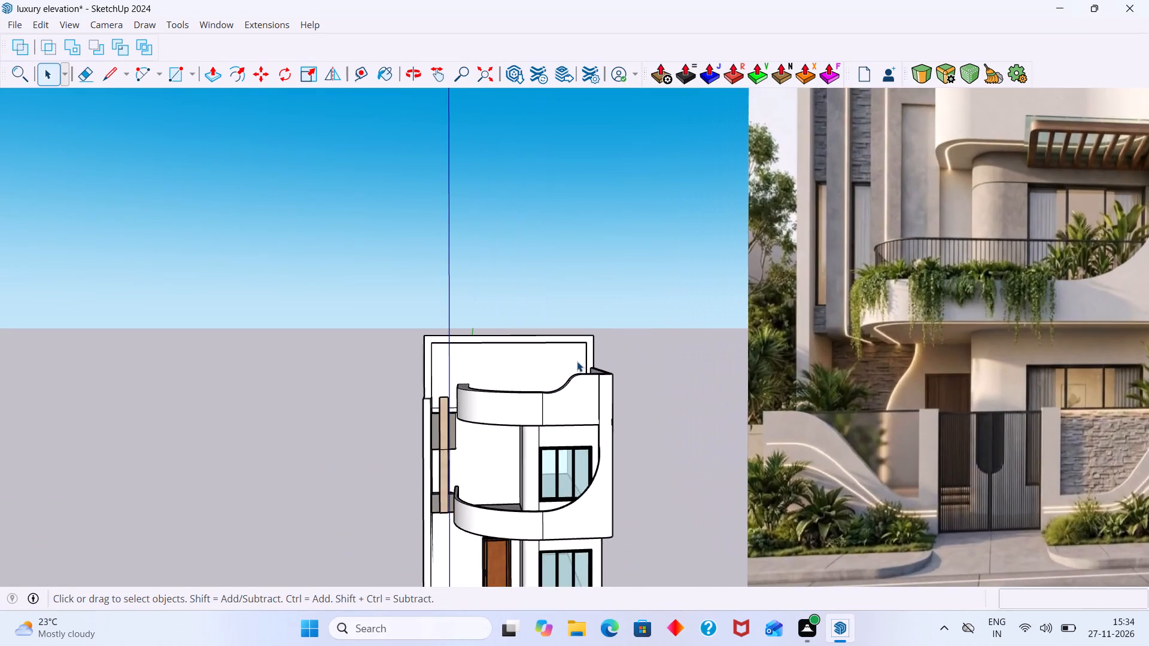
scroll(577, 360, down, 6)
middle_drag(602, 352, 732, 369)
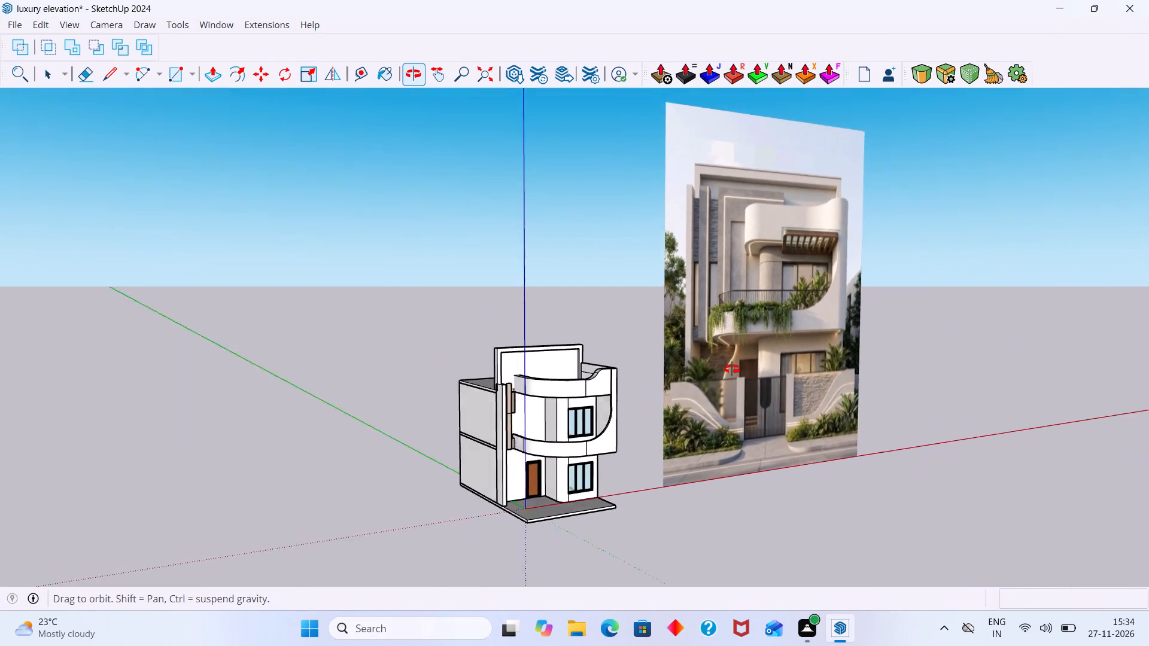
middle_drag(732, 369, 954, 385)
middle_drag(551, 410, 1060, 424)
middle_drag(576, 412, 433, 434)
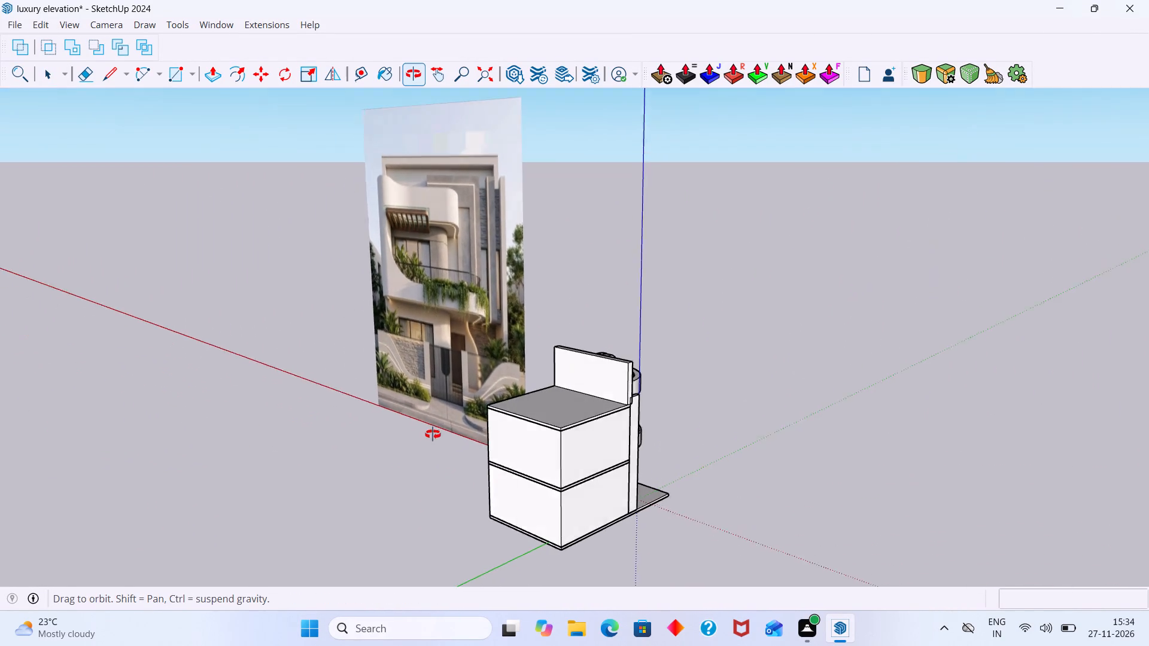
middle_drag(433, 434, 449, 422)
Show the 1001bit tools and open the Build Wall settings.
right_click(750, 26)
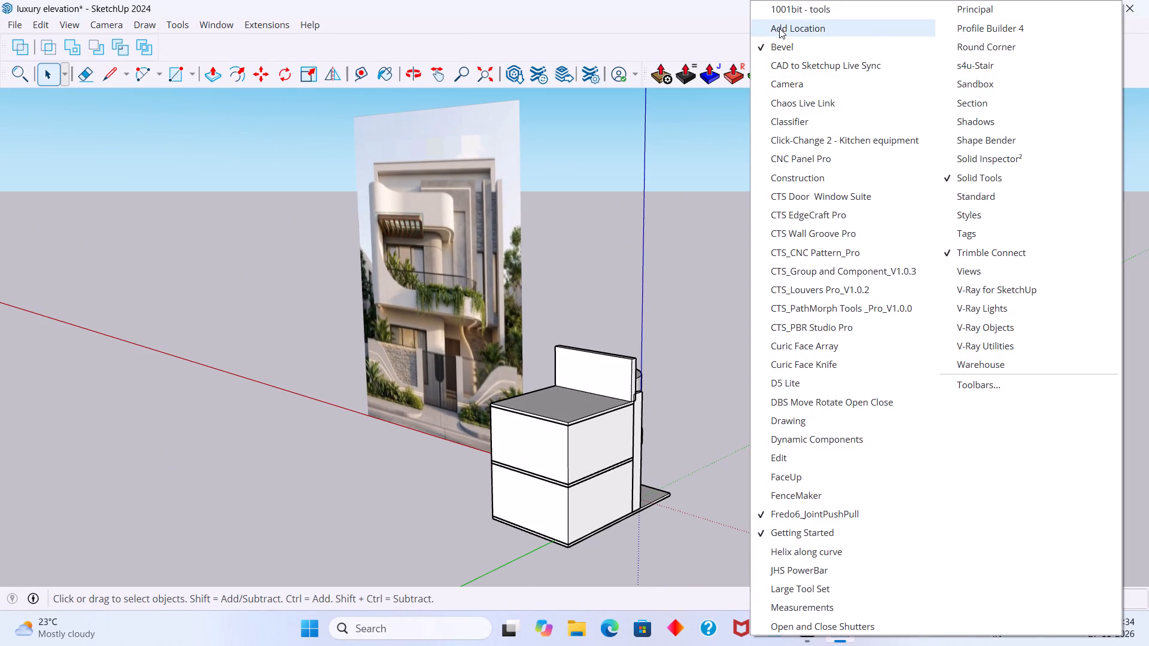
click(778, 13)
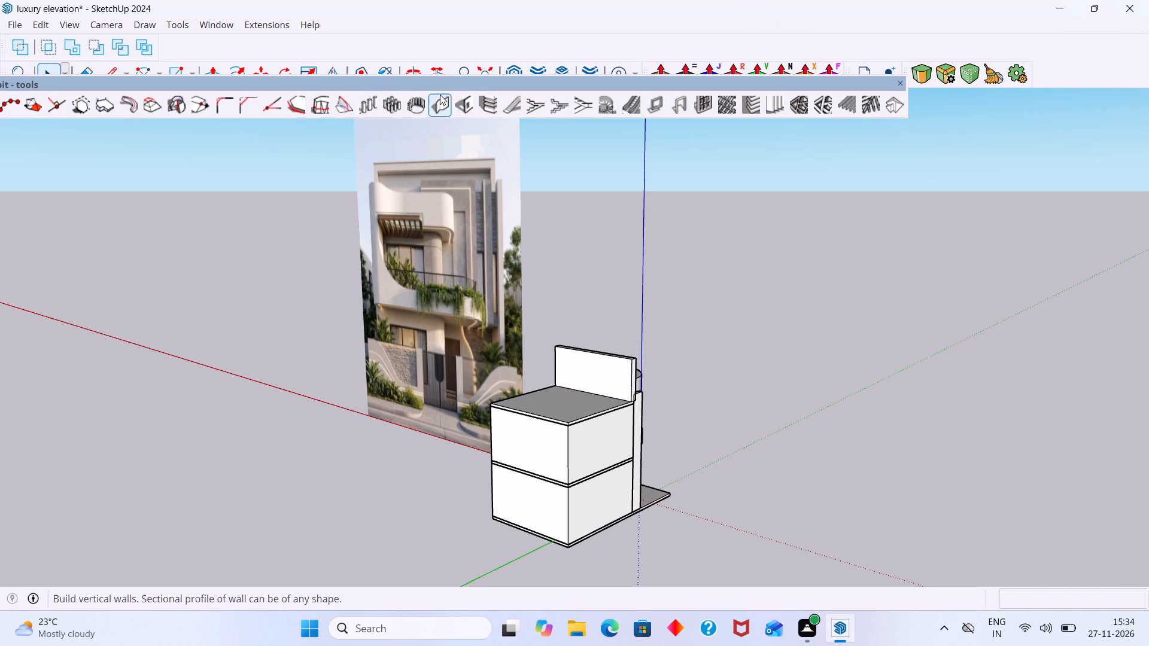
click(439, 104)
scroll(682, 333, up, 1)
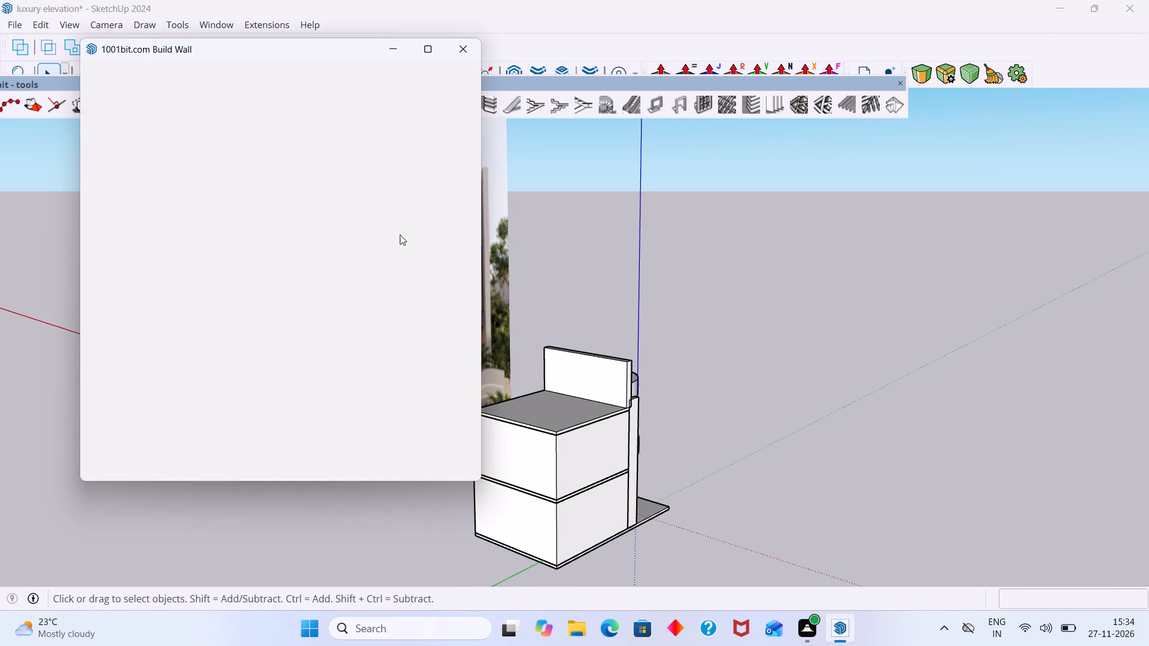
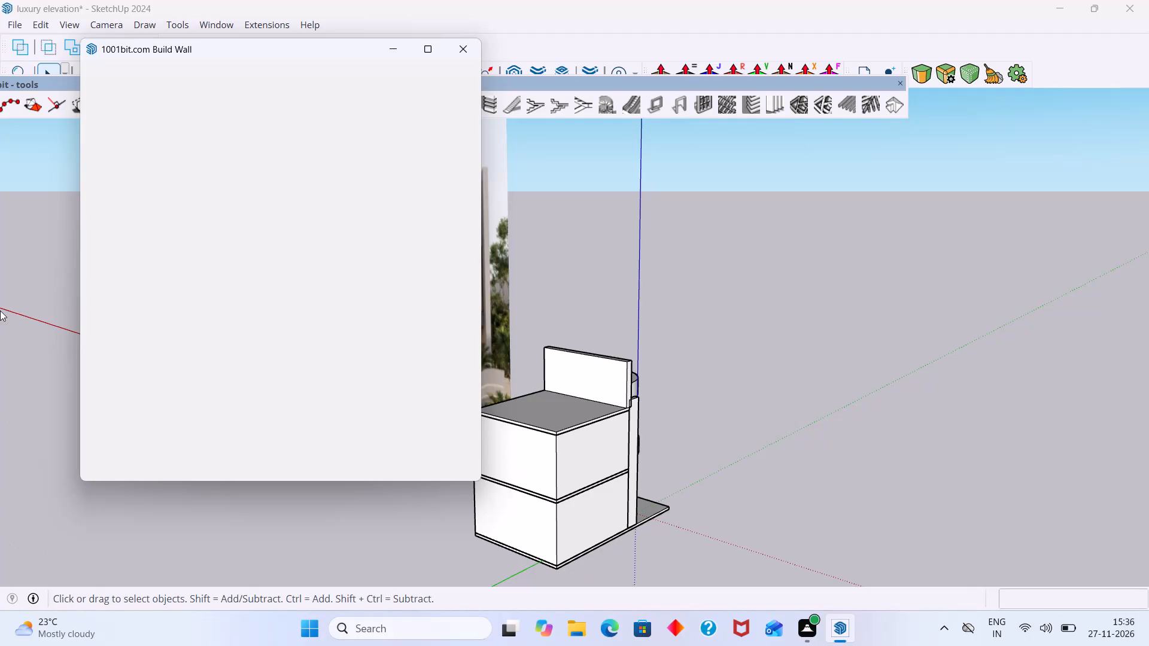
Close the Build Wall settings and examine the front of the building beside the reference photo.
click(470, 45)
scroll(782, 255, up, 1)
scroll(782, 271, down, 17)
middle_drag(648, 436, 558, 378)
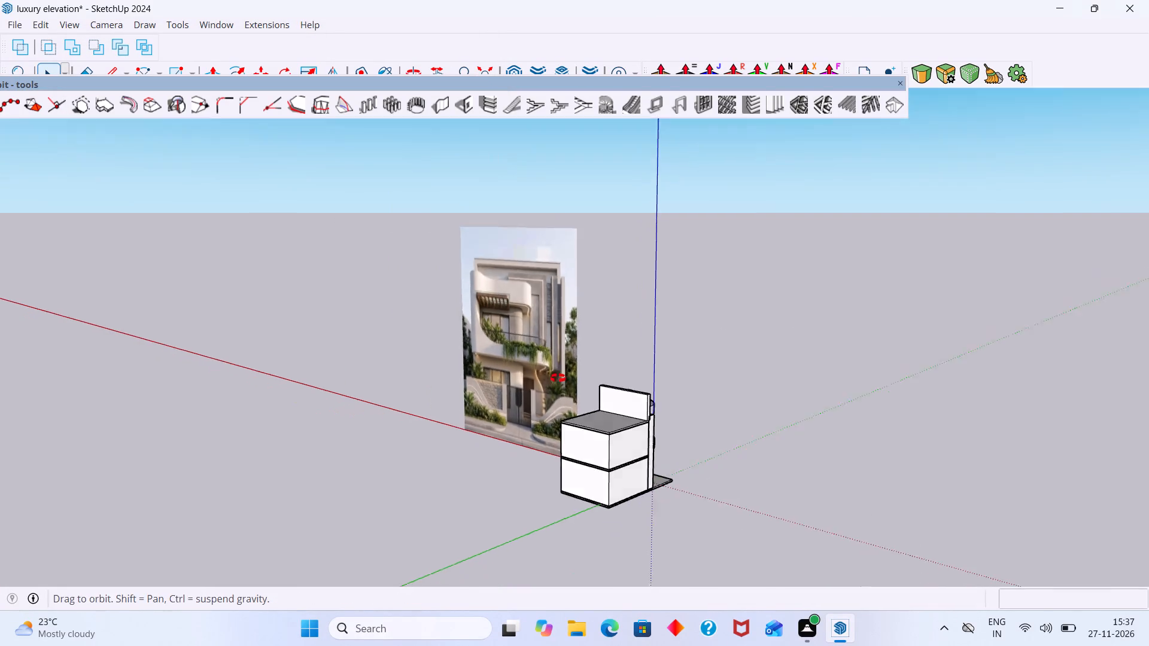
middle_drag(558, 378, 448, 327)
scroll(577, 349, down, 7)
middle_drag(640, 402, 312, 427)
middle_drag(401, 398, 293, 447)
middle_drag(498, 378, 454, 377)
middle_drag(475, 367, 424, 368)
scroll(440, 366, up, 5)
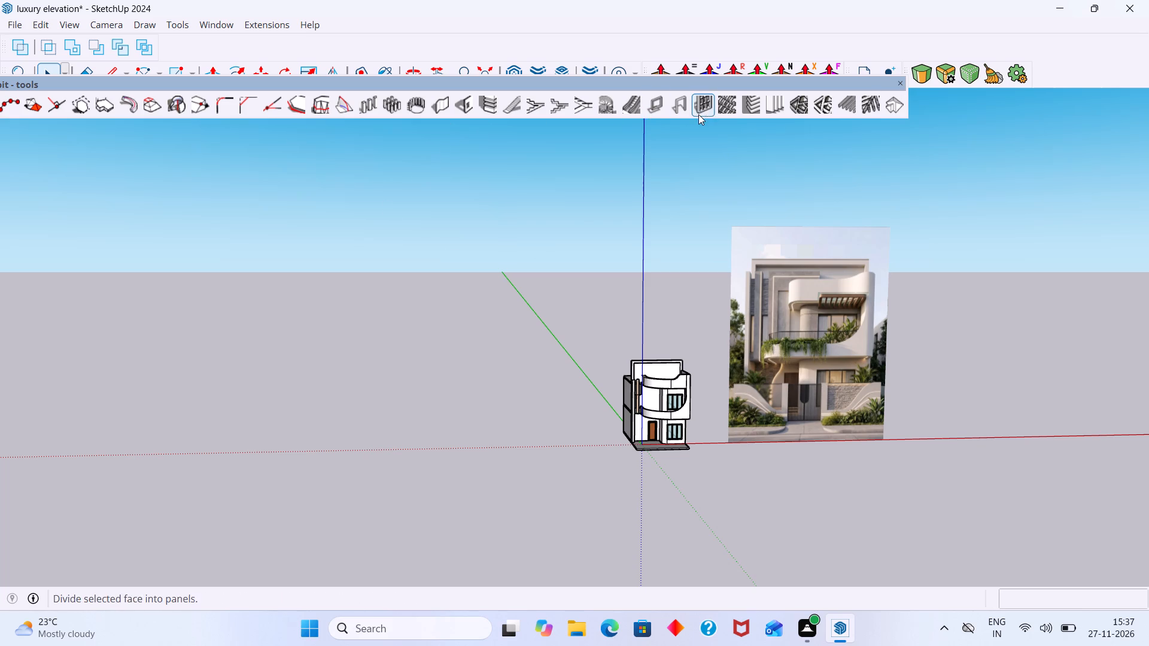
scroll(742, 282, up, 2)
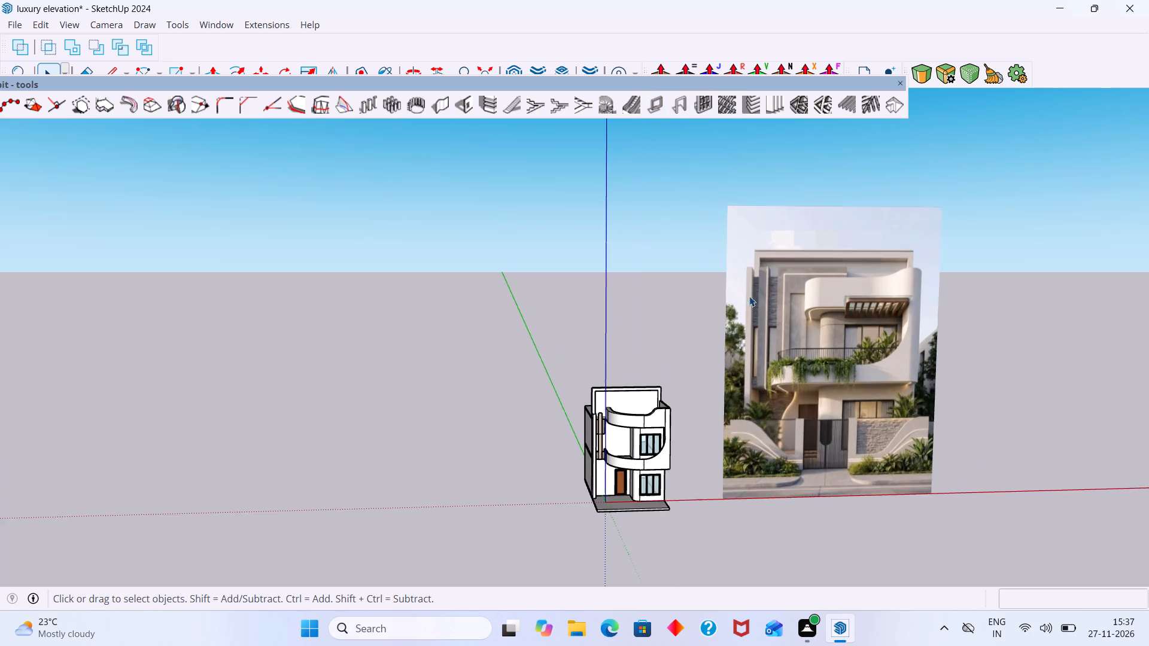
scroll(749, 296, up, 2)
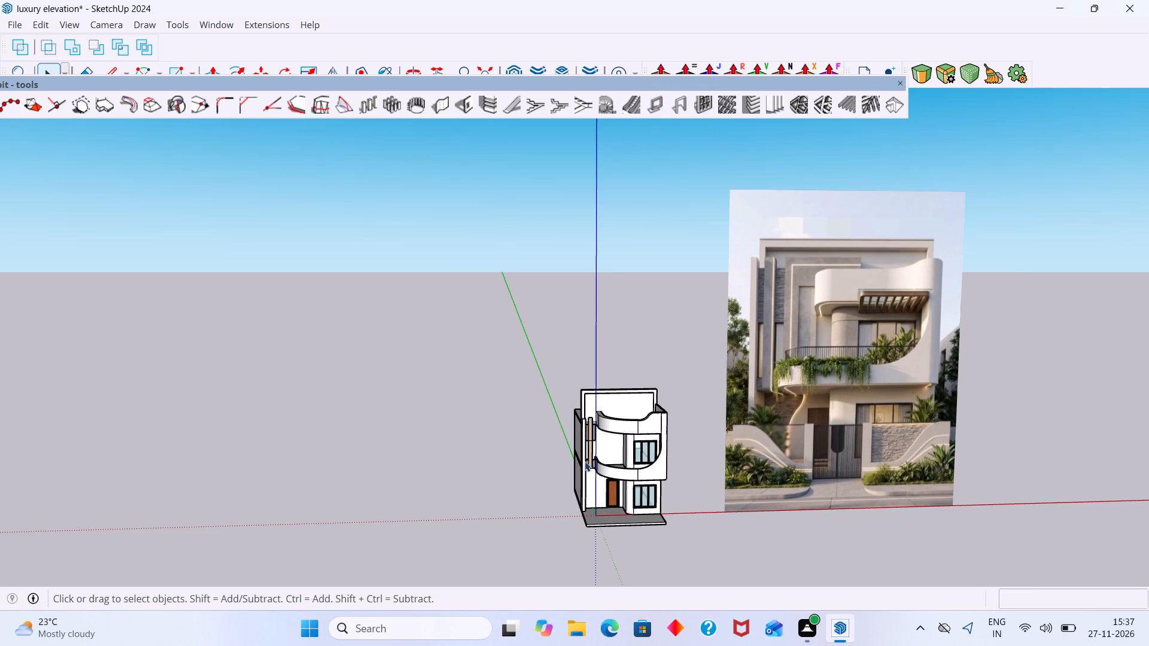
Draw a freestanding vertical rectangle beside the building, on the side away from the reference photo.
key(r)
scroll(396, 446, up, 6)
drag(376, 506, 375, 497)
click(531, 370)
key(space)
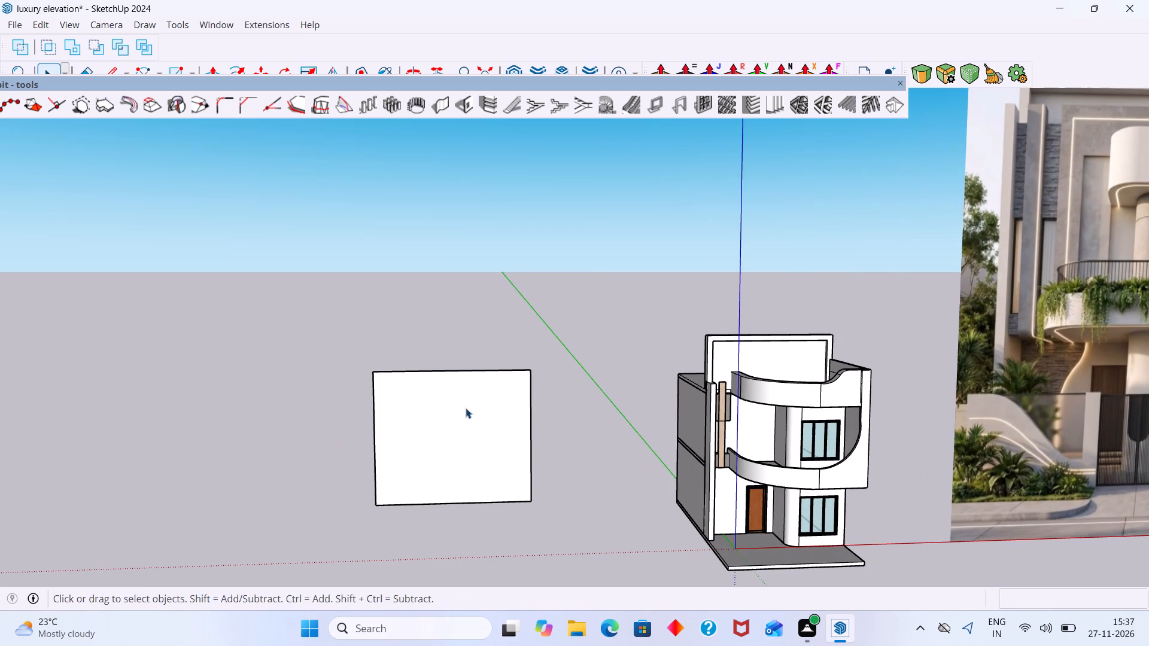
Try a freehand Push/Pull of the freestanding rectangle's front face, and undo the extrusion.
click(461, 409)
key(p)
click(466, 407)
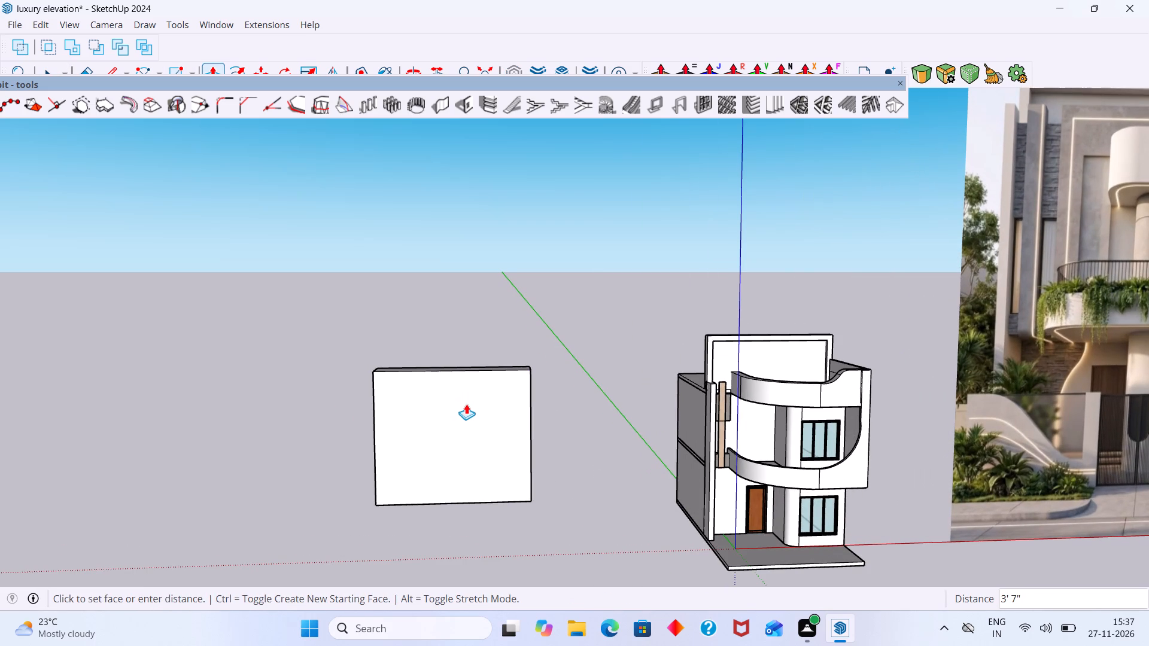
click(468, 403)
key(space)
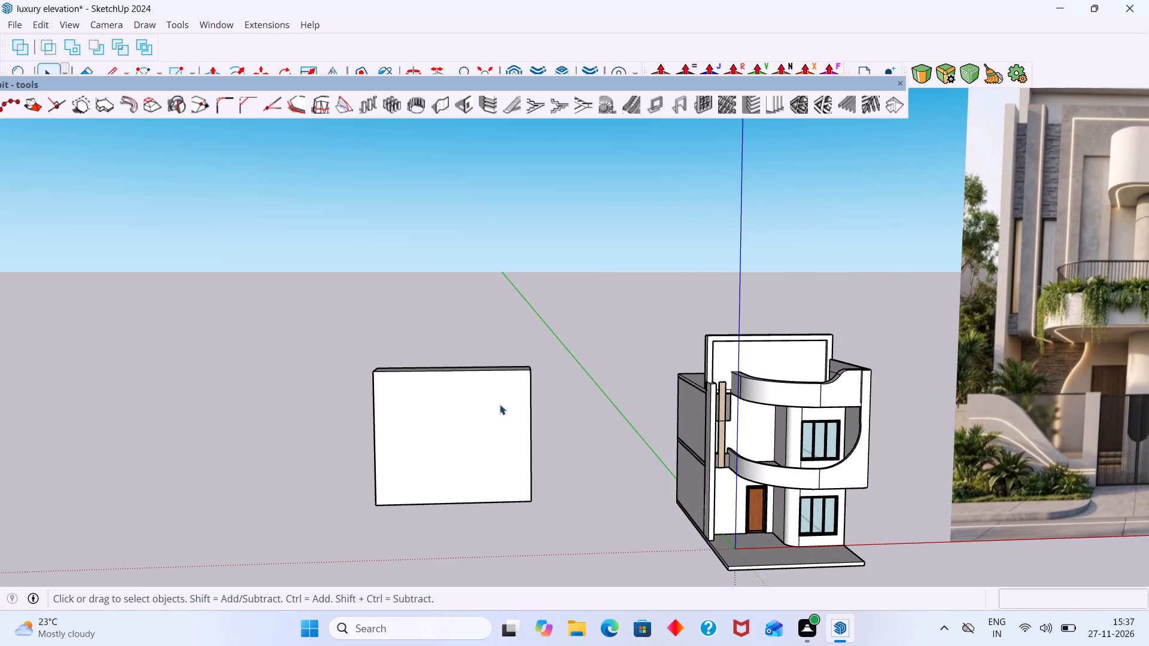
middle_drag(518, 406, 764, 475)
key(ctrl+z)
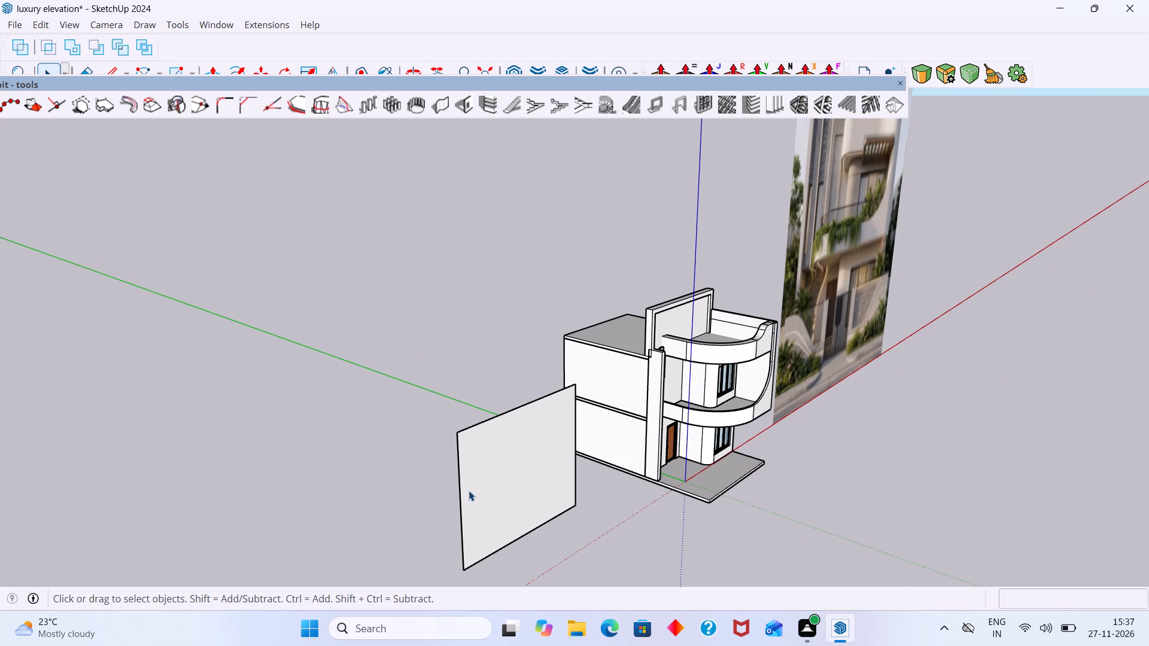
Push/Pull the freestanding rectangle into a wall 9" thick.
click(473, 484)
key(p)
click(473, 480)
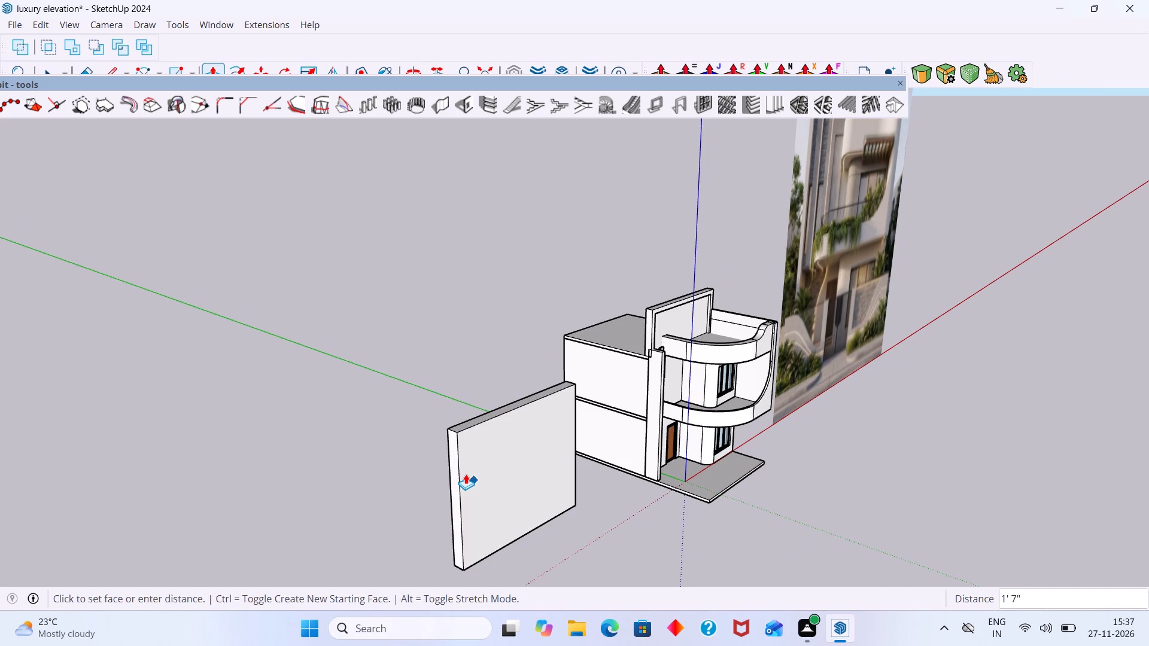
text(9")
key(Return)
key(space)
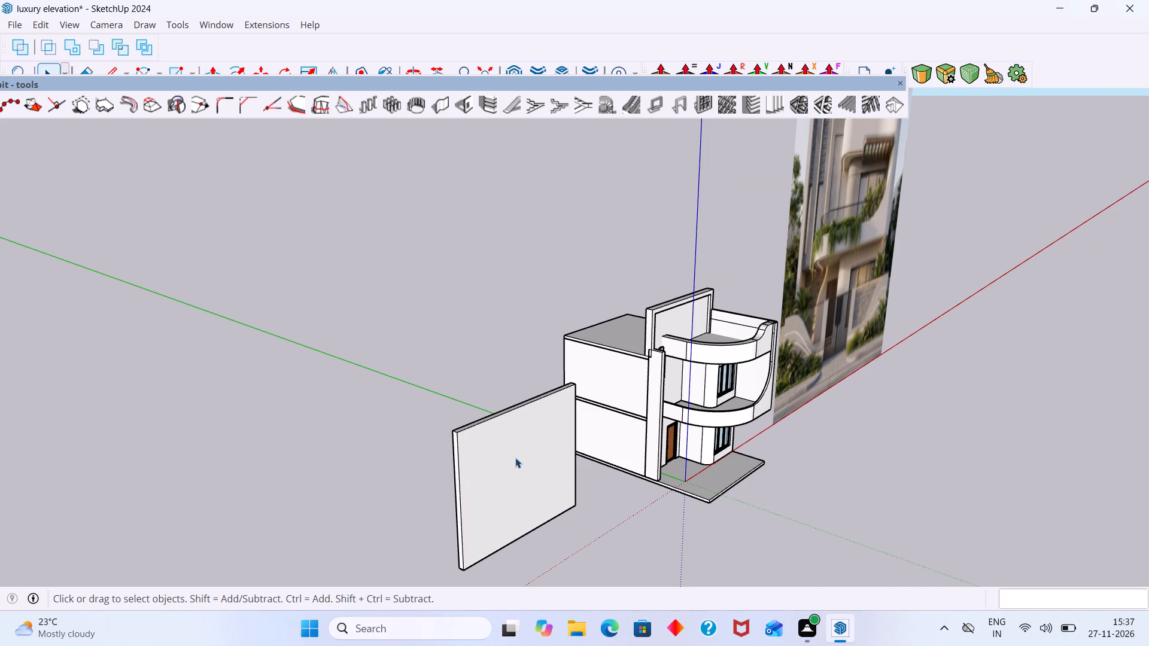
Make the entire freestanding 9" wall into a group.
double_click(515, 458)
double_click(515, 457)
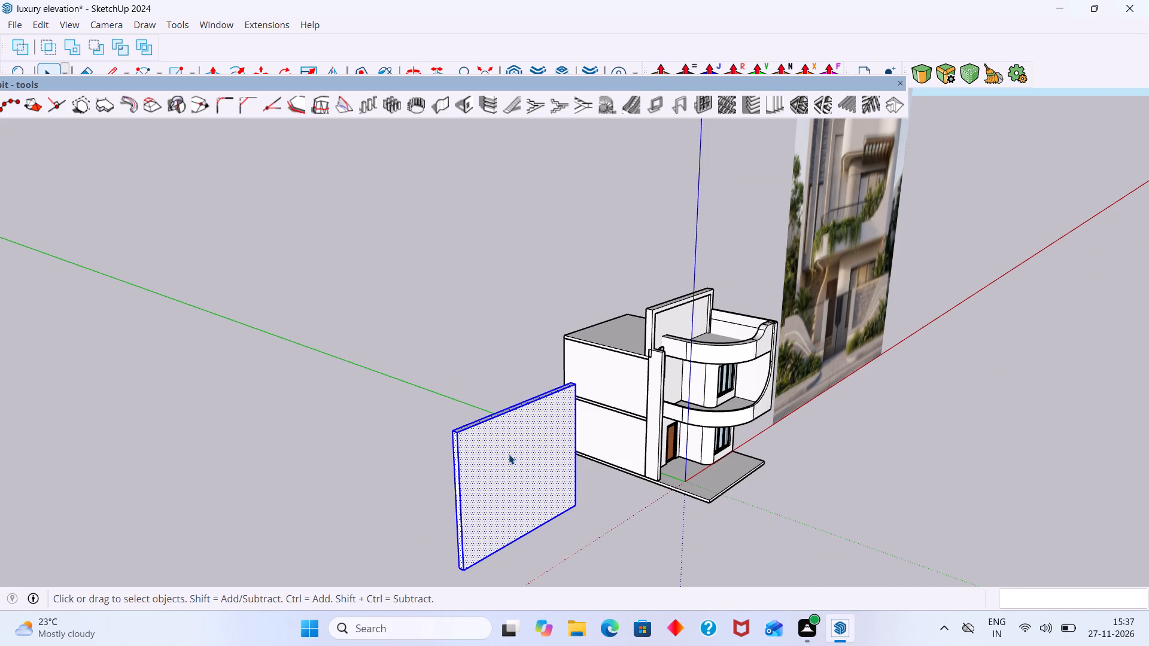
right_click(509, 454)
click(562, 147)
click(351, 305)
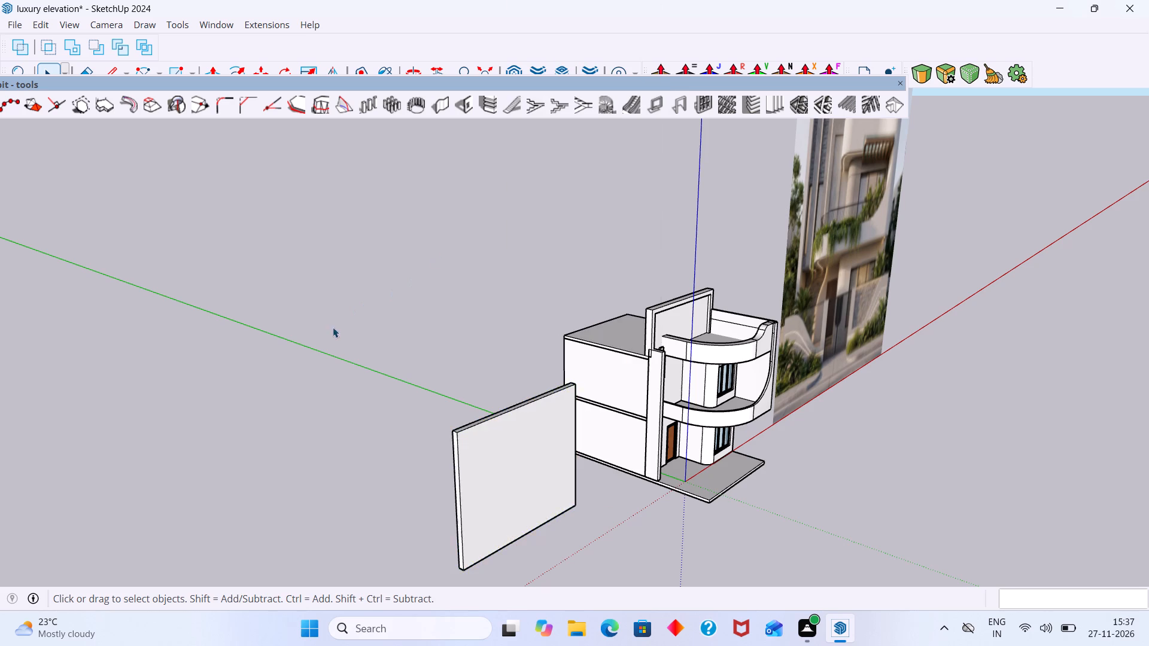
scroll(427, 413, down, 2)
middle_drag(498, 465, 420, 448)
scroll(437, 431, up, 2)
click(417, 424)
scroll(423, 443, up, 2)
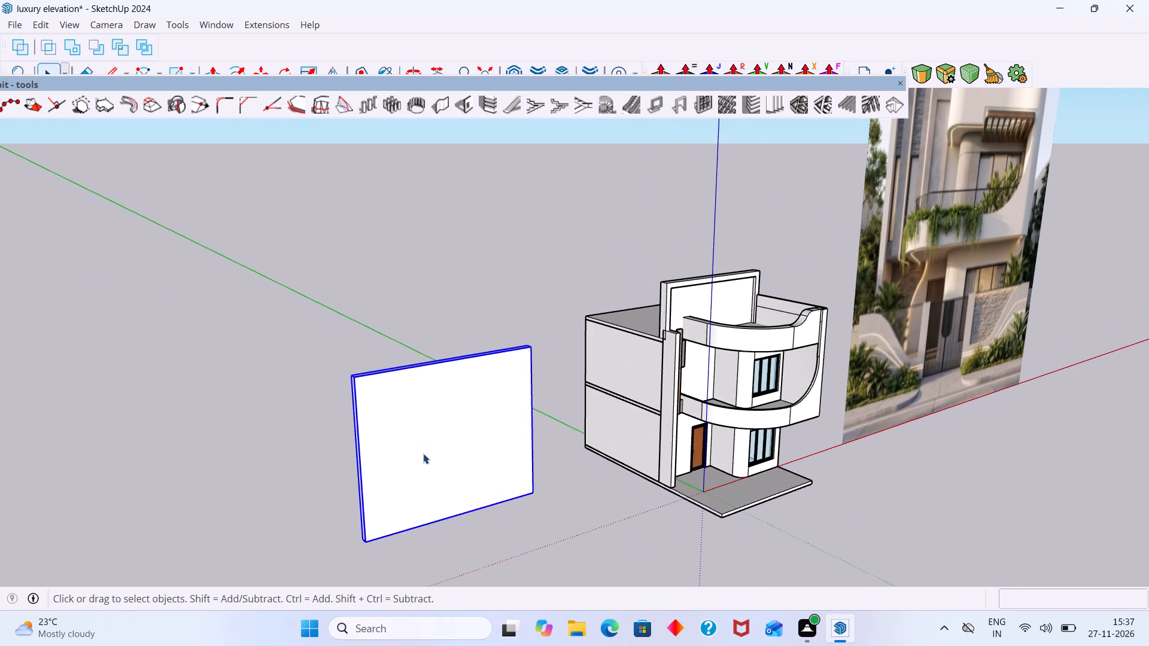
click(219, 368)
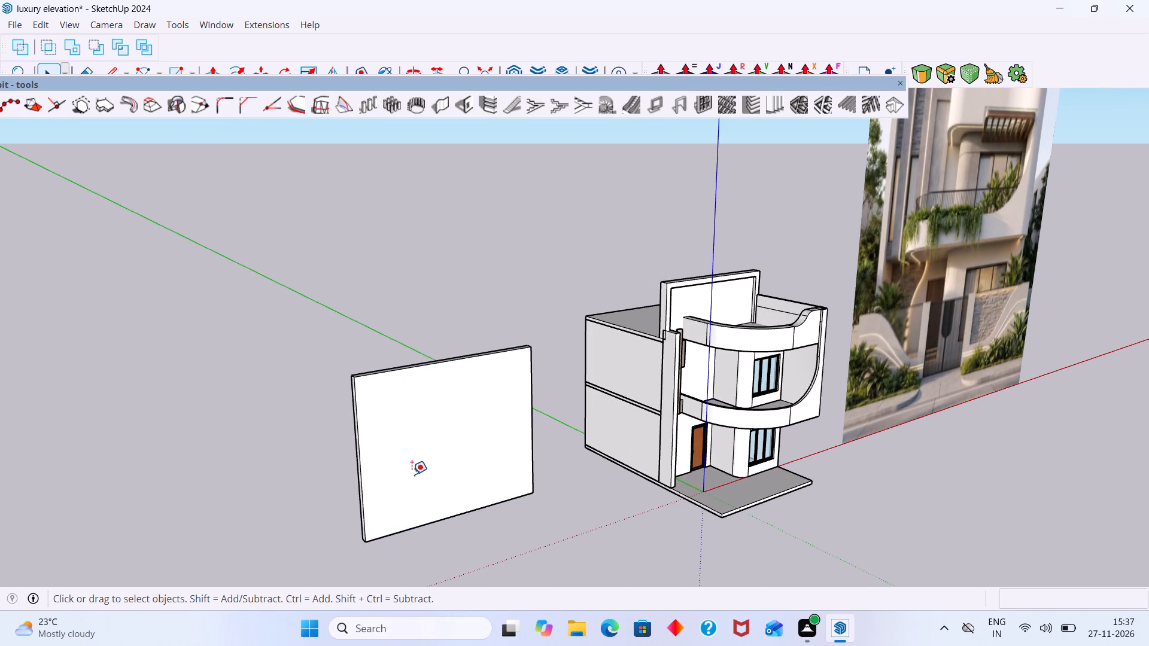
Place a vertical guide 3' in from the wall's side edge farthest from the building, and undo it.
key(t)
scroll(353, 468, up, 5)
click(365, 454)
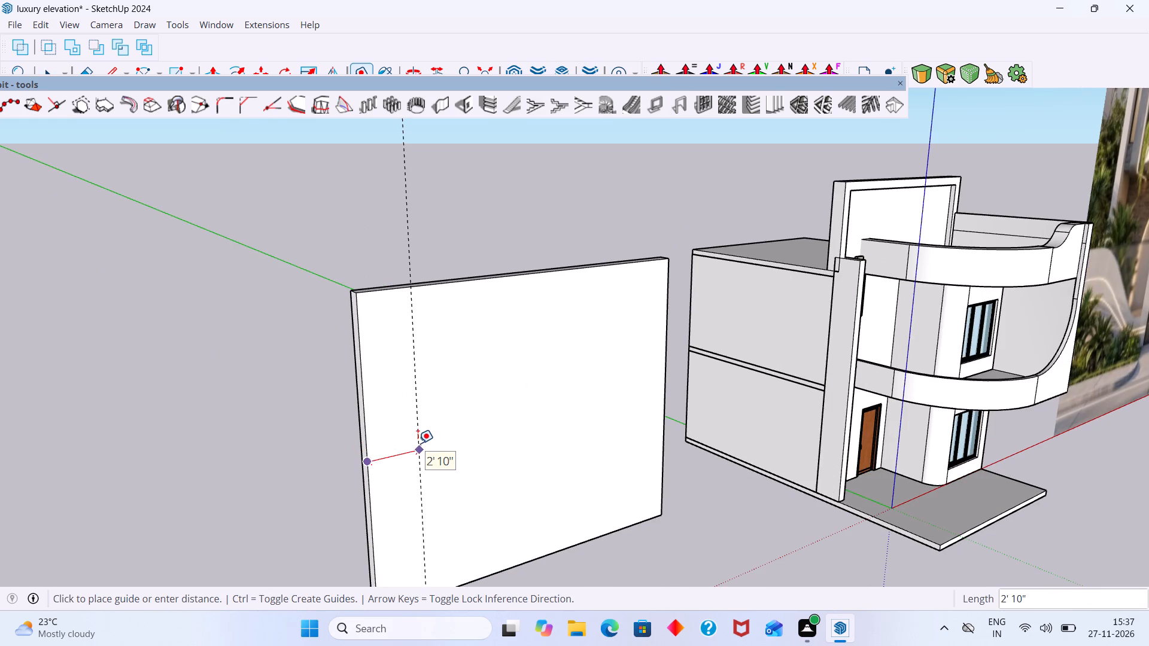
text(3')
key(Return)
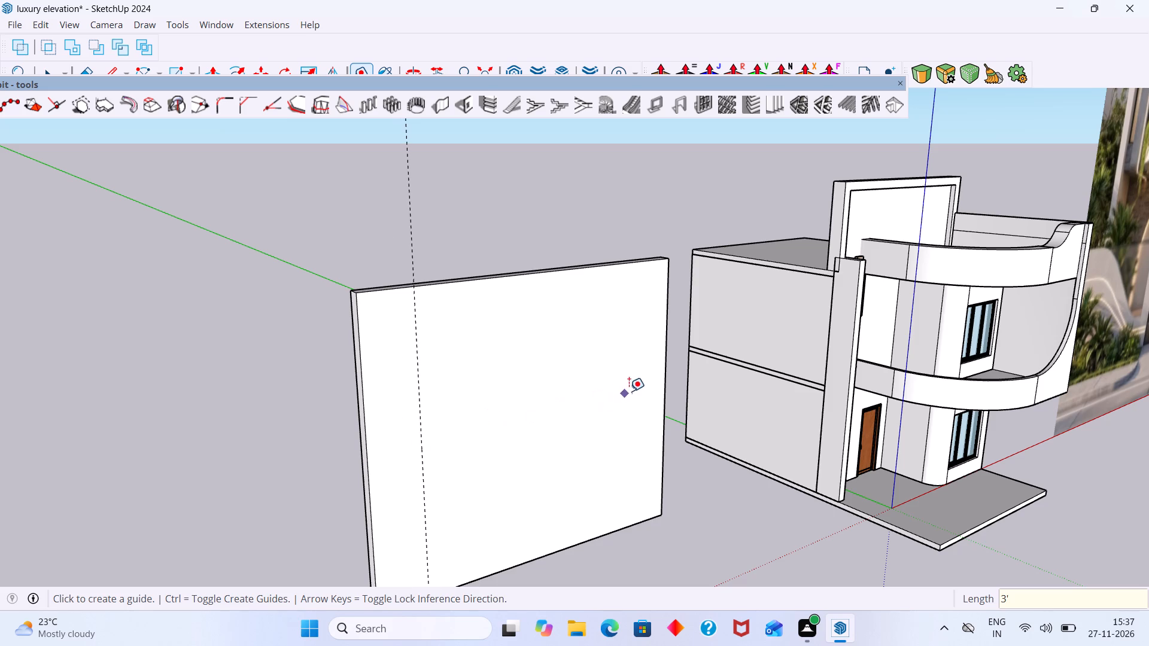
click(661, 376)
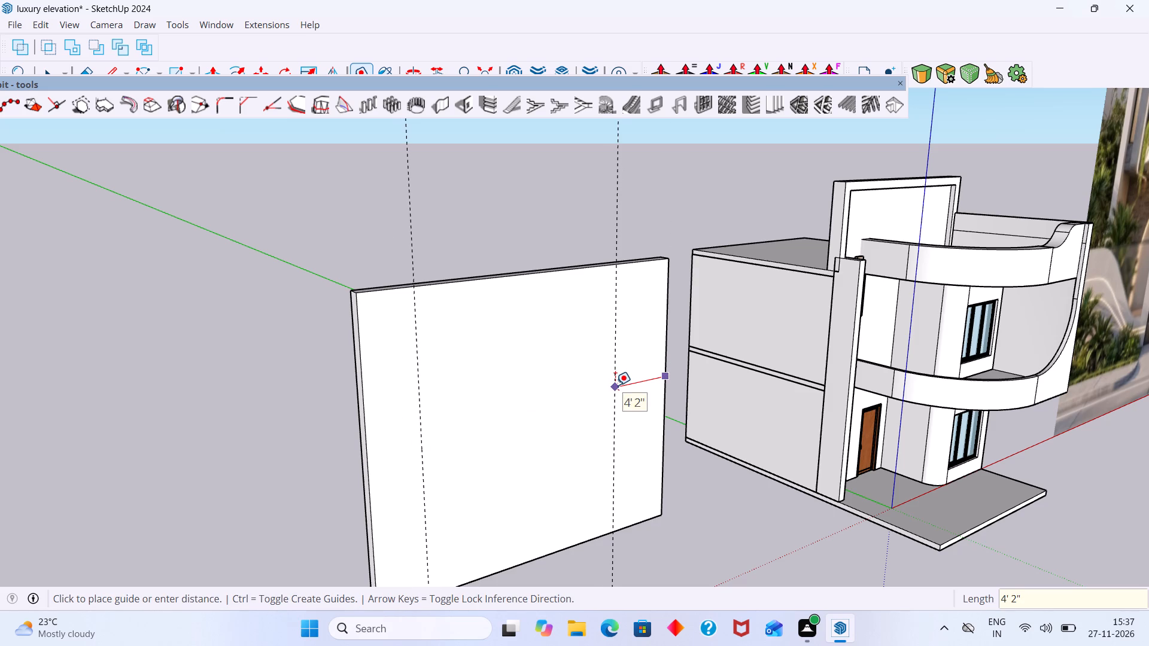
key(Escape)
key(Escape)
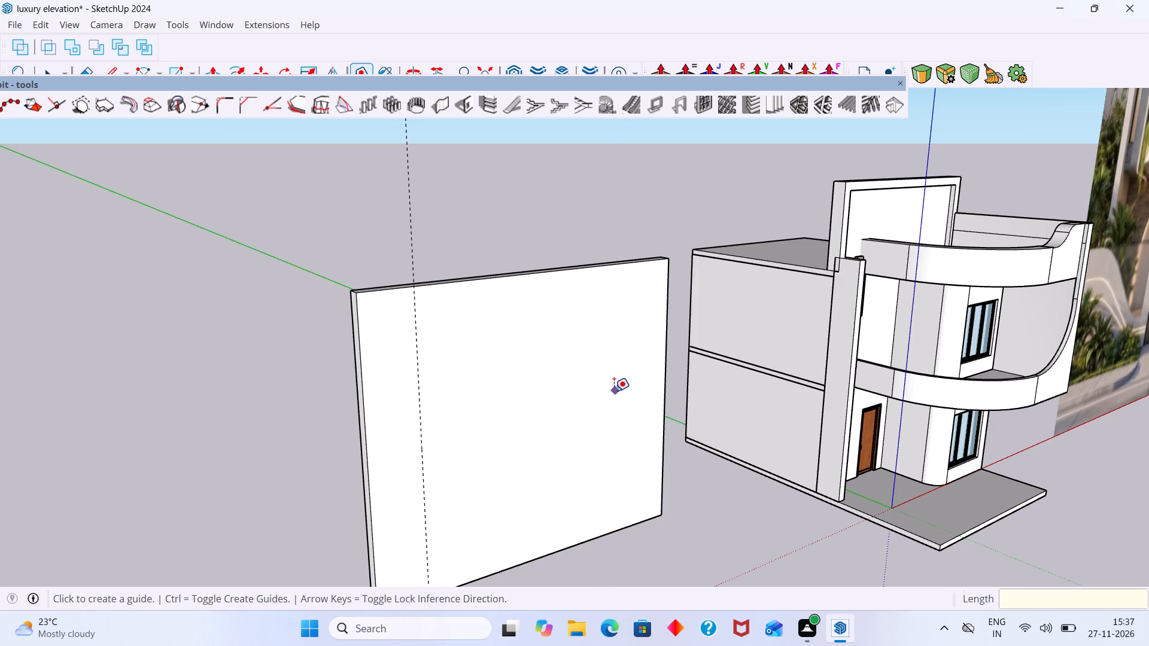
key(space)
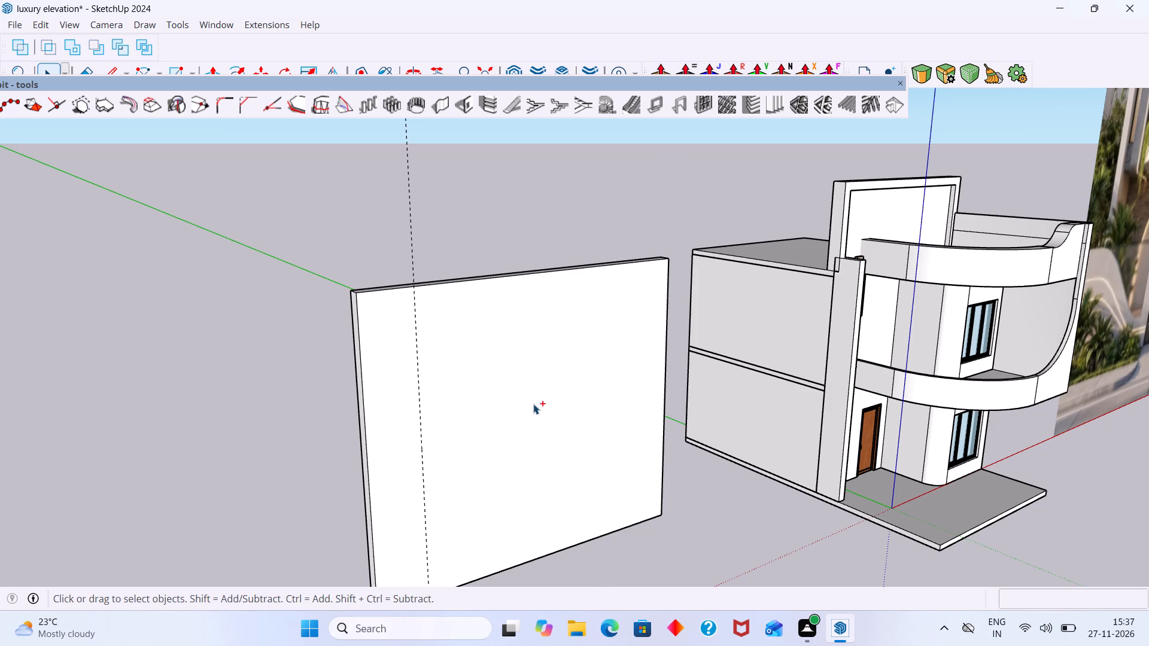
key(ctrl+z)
Place vertical guides inward from both side edges of the wall, the one nearest the building about 5' in.
scroll(472, 427, down, 6)
key(t)
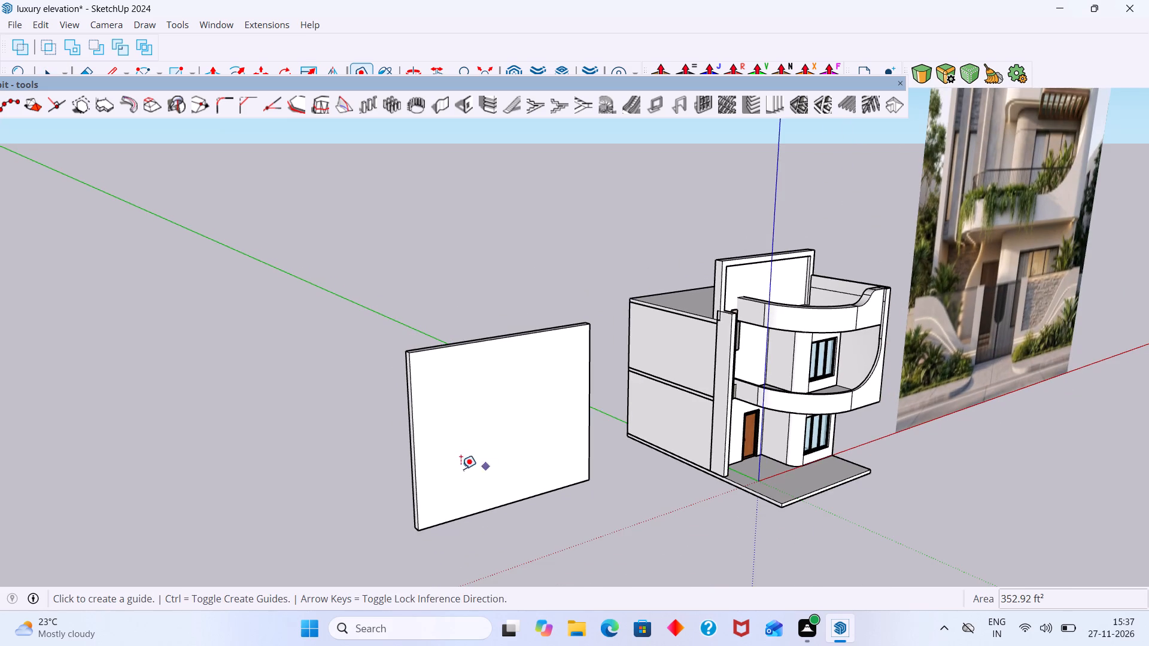
click(414, 465)
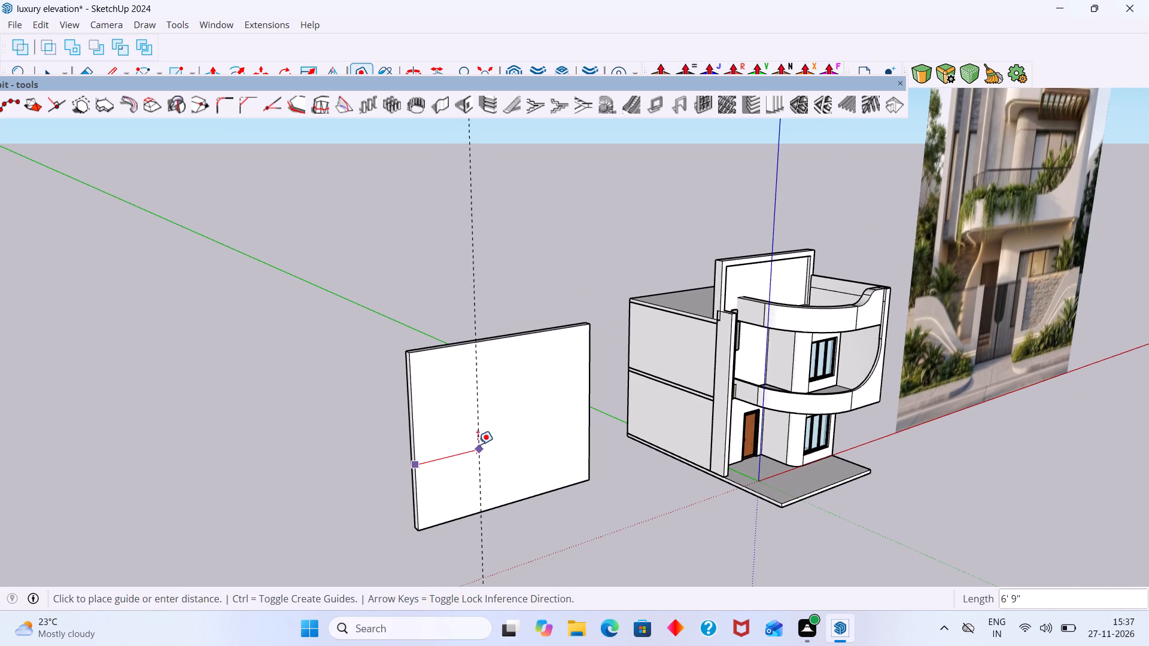
click(473, 446)
click(589, 408)
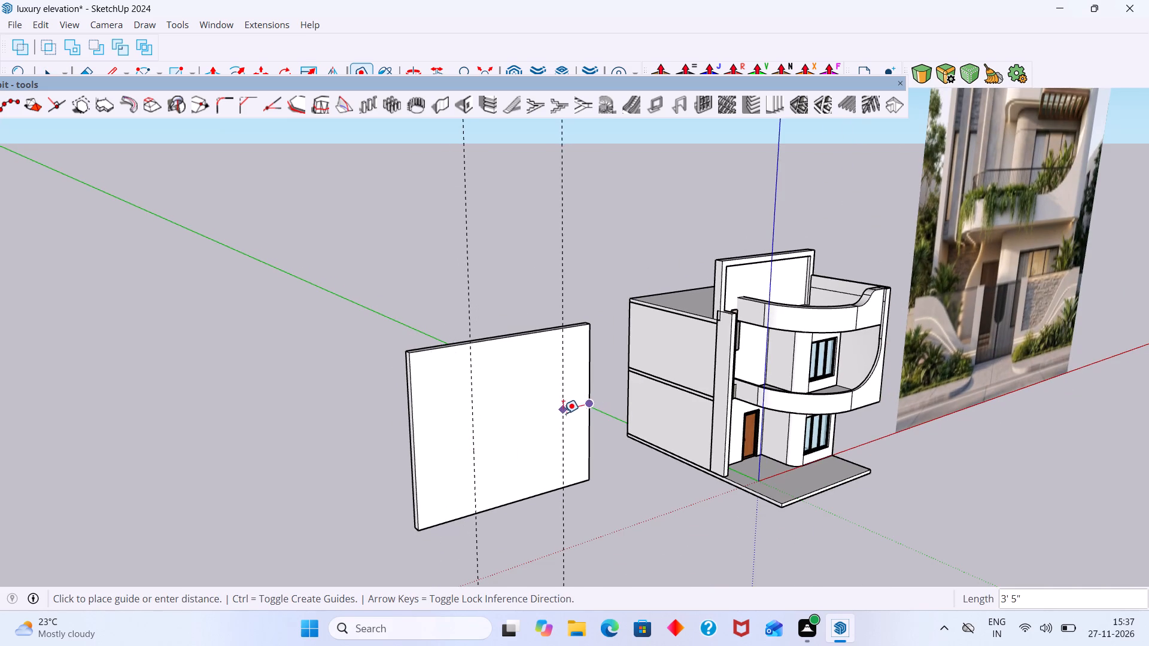
click(552, 418)
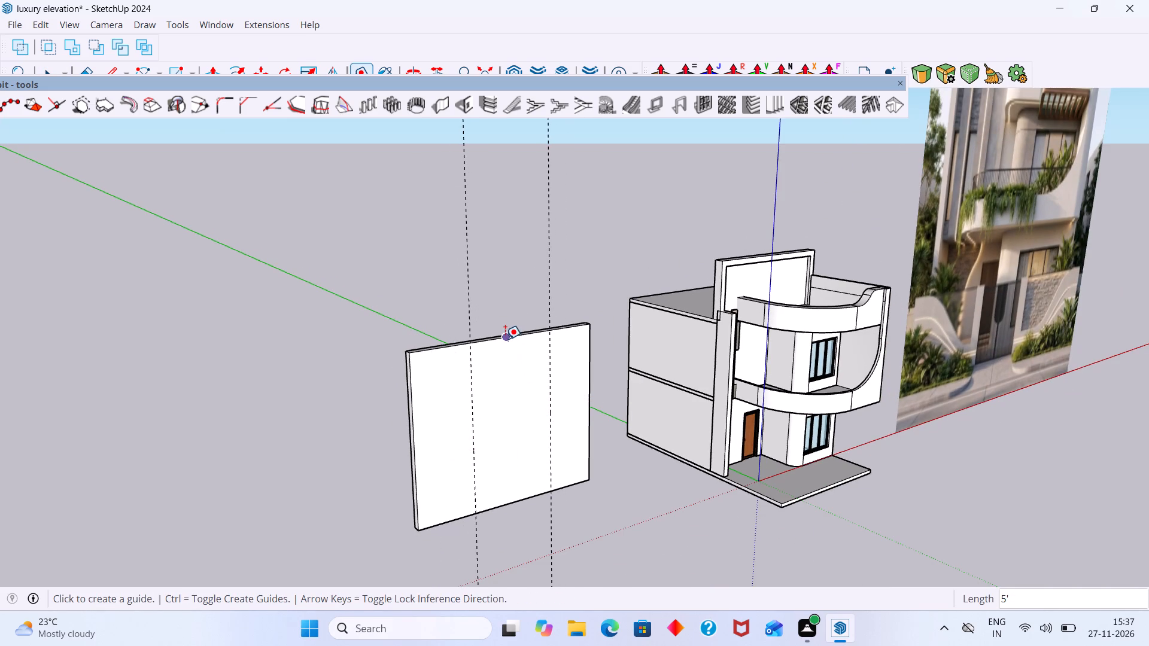
Place horizontal guides on the wall 3' below its top edge and 3' above its bottom edge.
click(505, 339)
key(3)
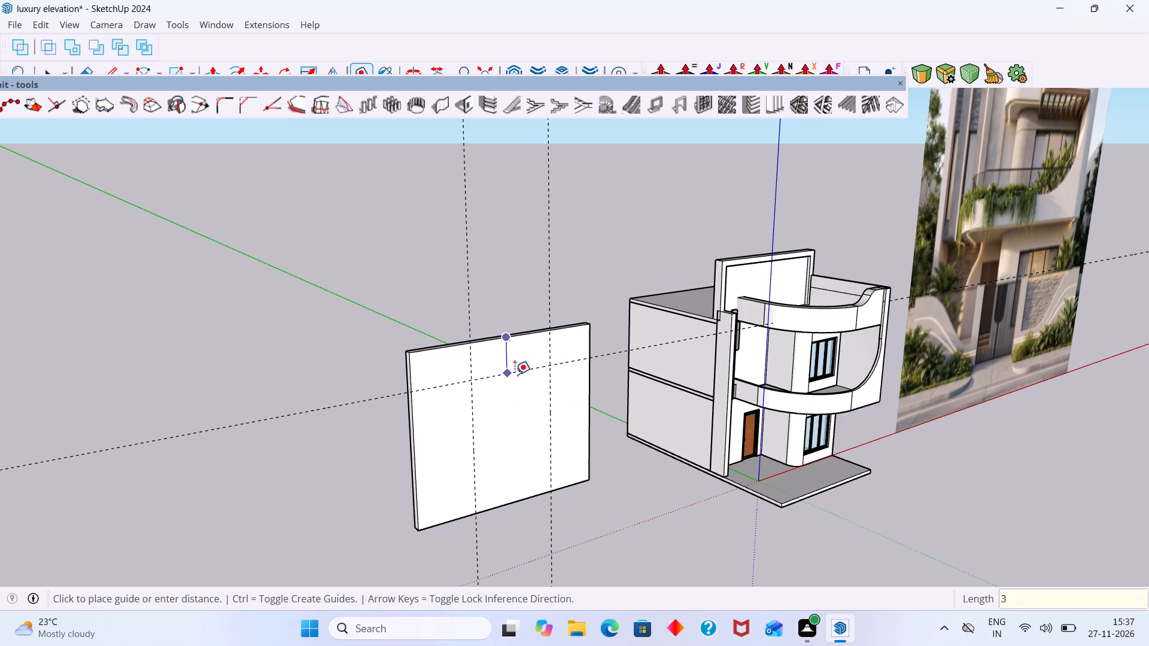
key(apostrophe)
key(Return)
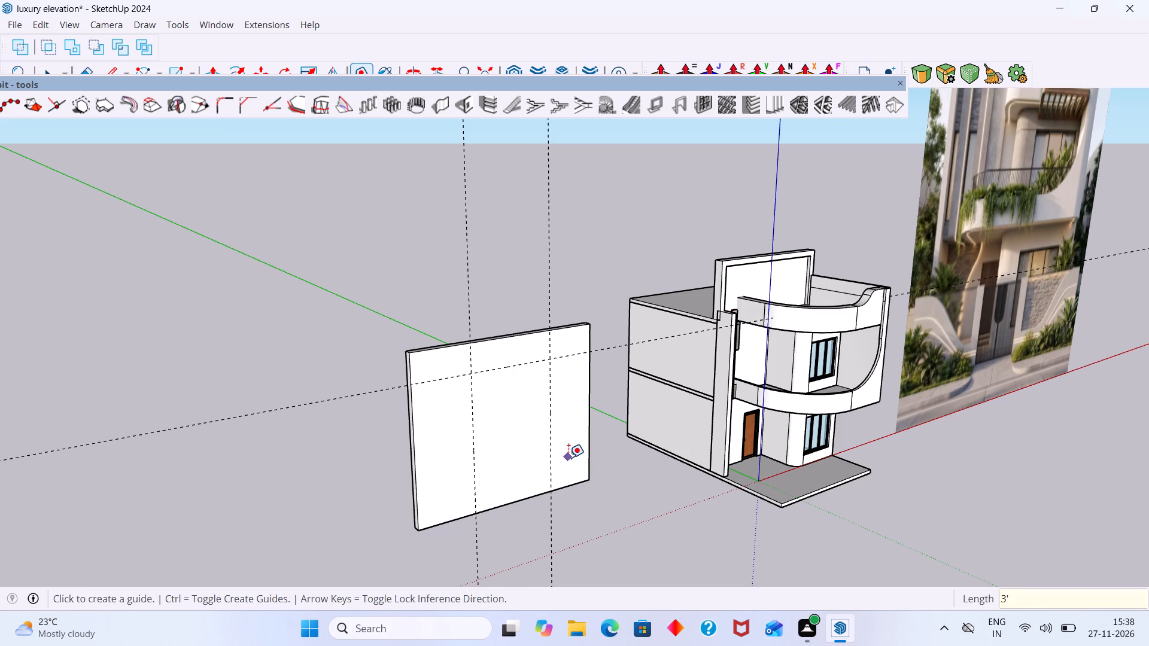
drag(522, 501, 522, 495)
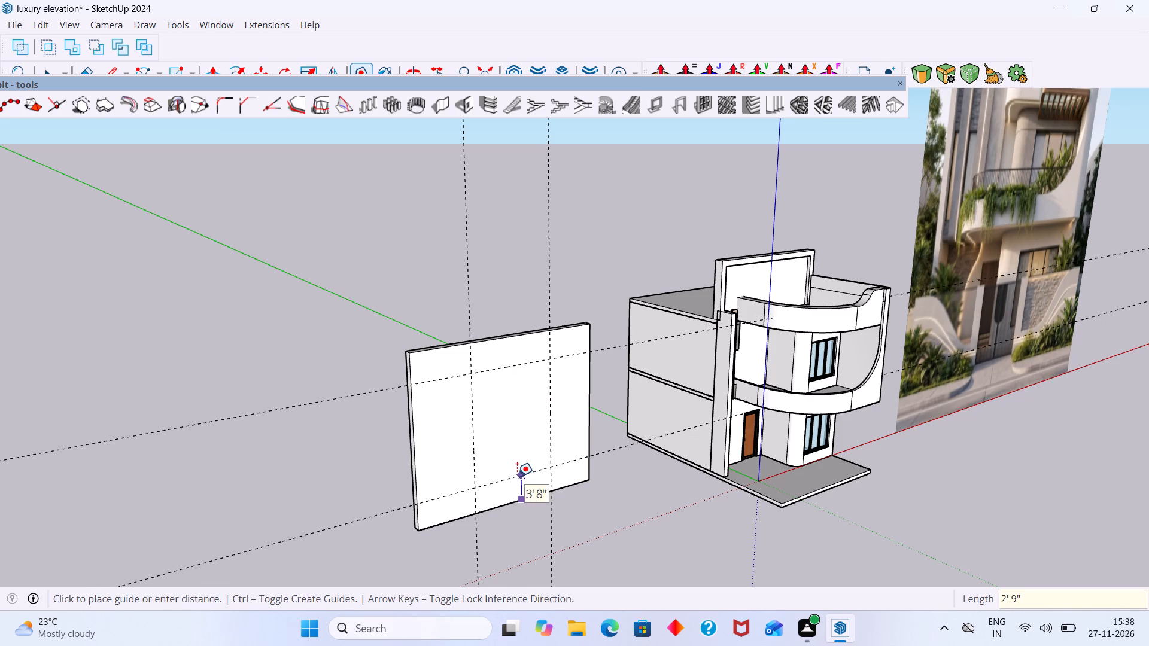
key(3)
key(apostrophe)
key(Return)
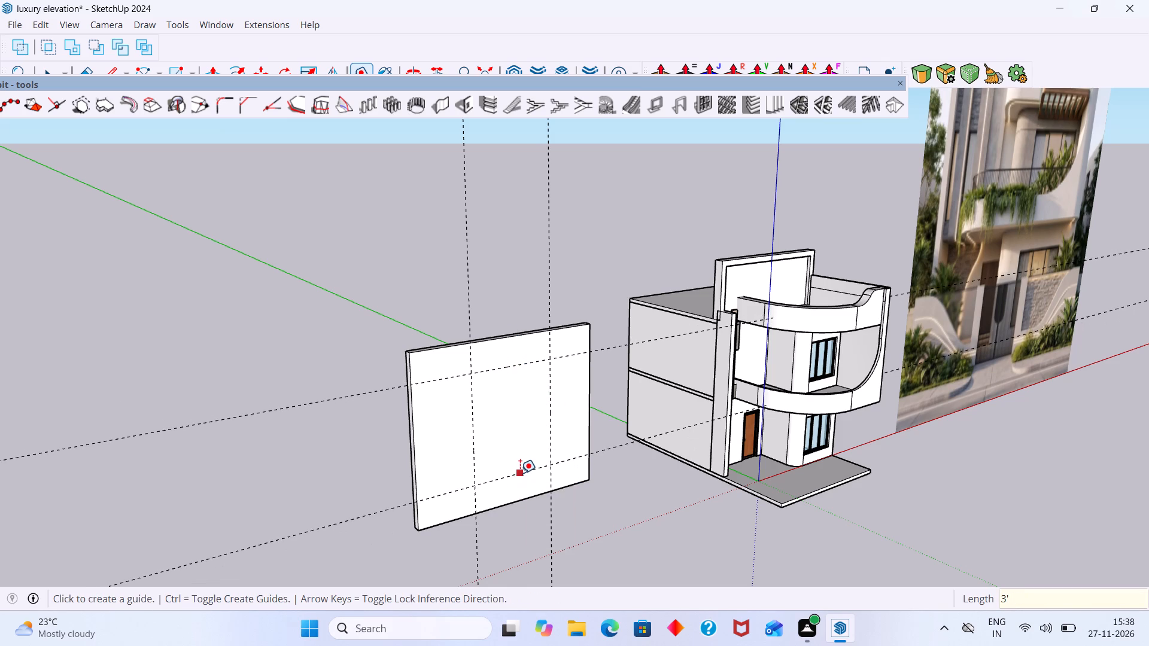
key(space)
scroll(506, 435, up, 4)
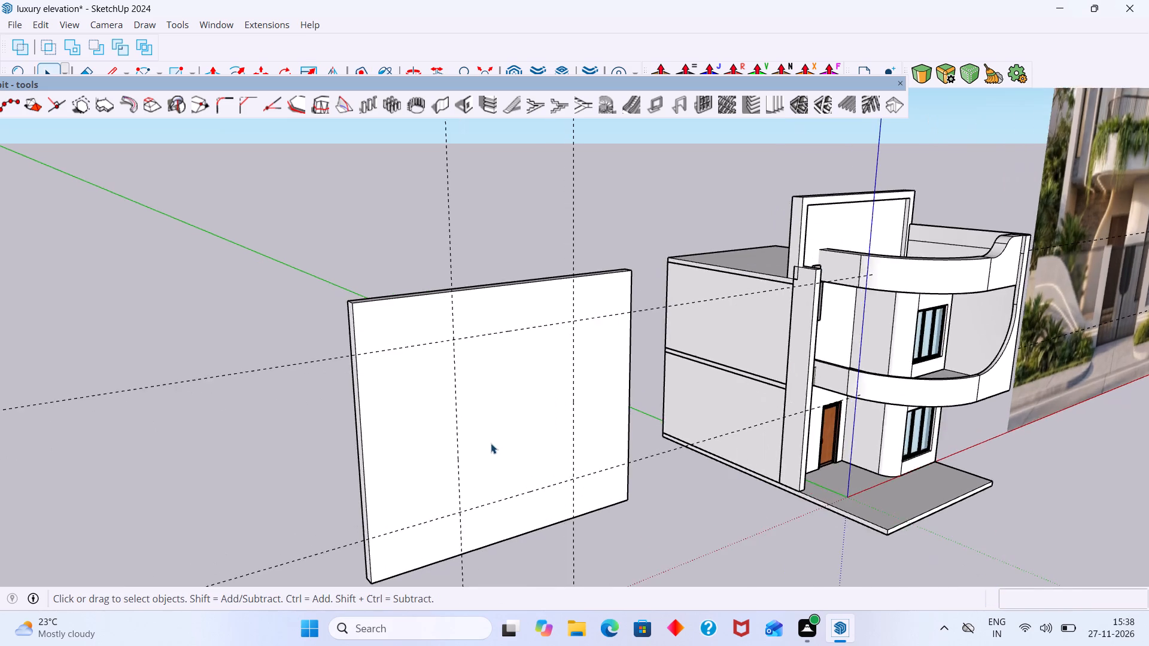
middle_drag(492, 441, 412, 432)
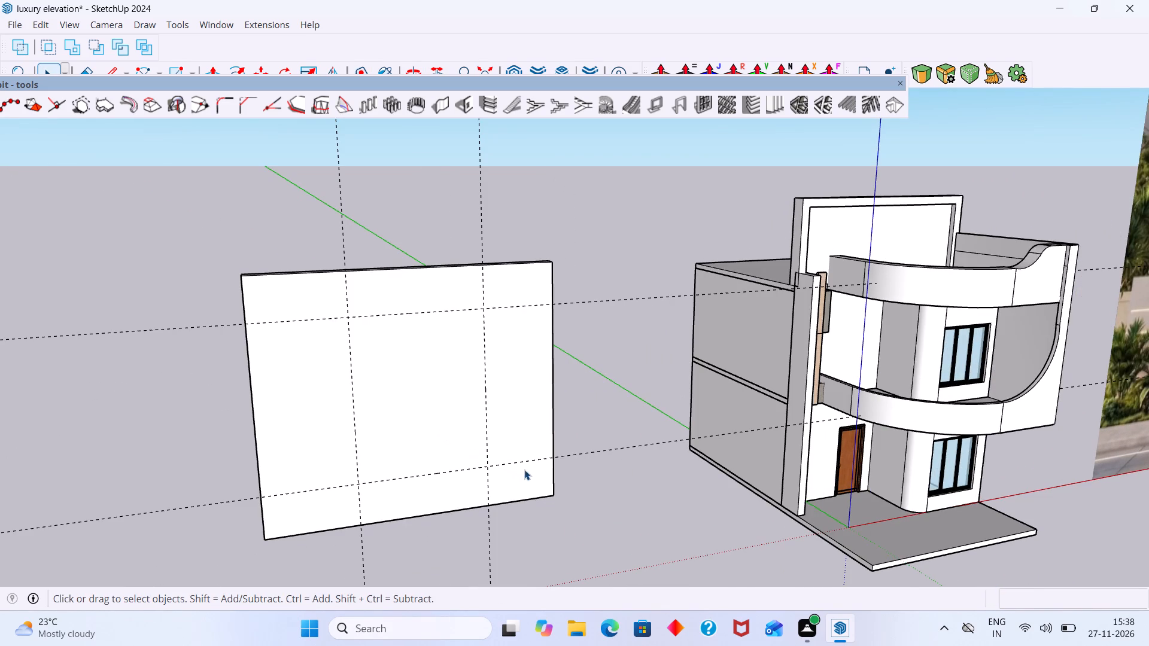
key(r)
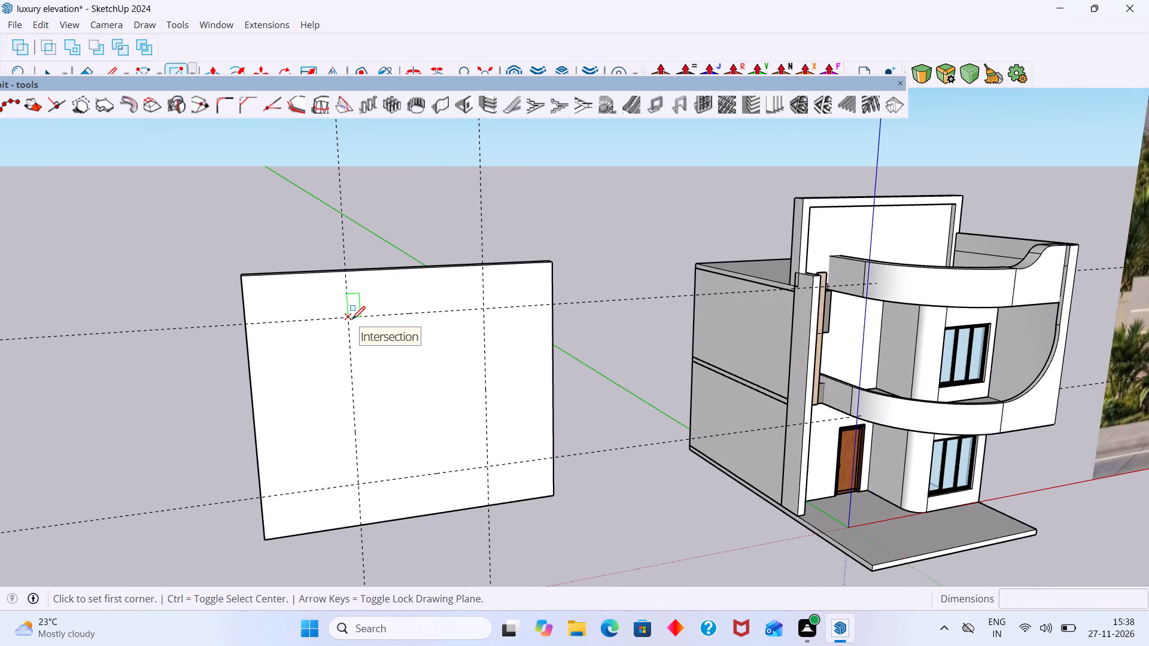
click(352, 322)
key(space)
Open the wall group and draw a rectangle on its front face between the opposite guide intersections.
double_click(397, 375)
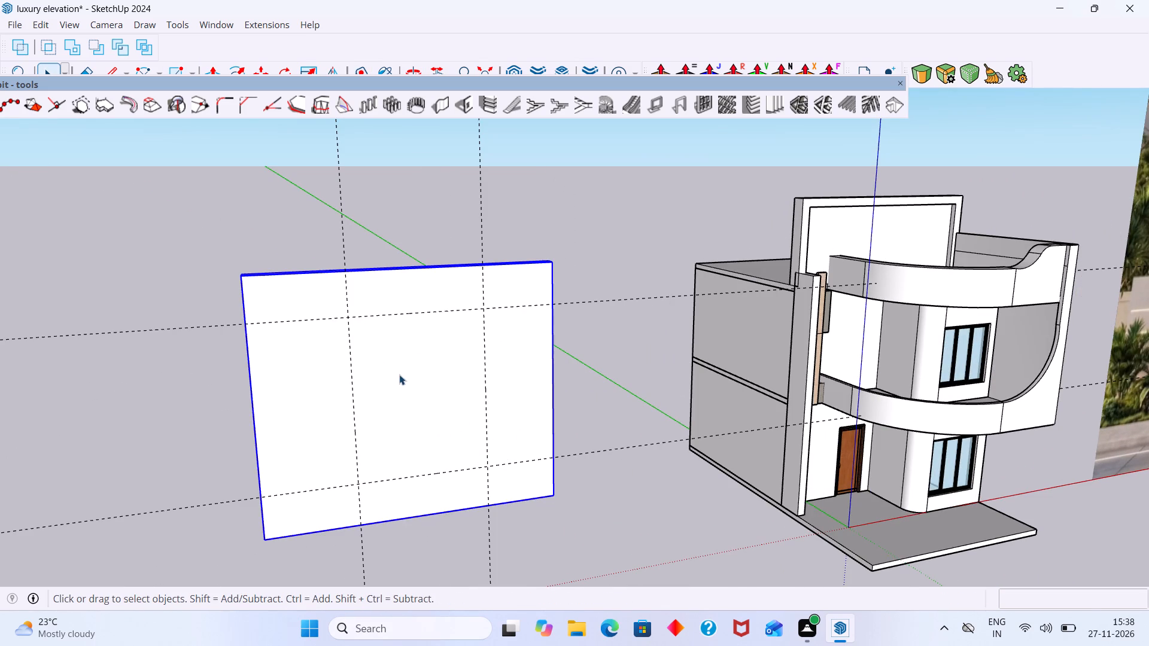
double_click(403, 380)
double_click(406, 385)
scroll(409, 396, up, 2)
double_click(409, 397)
click(411, 403)
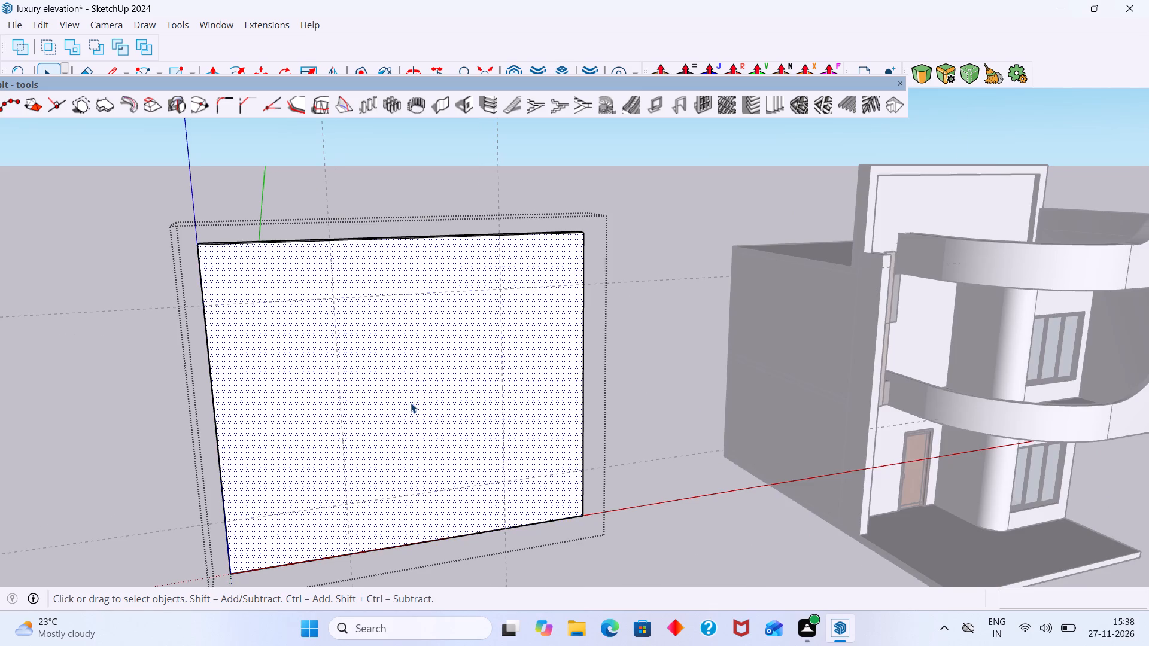
key(r)
click(336, 298)
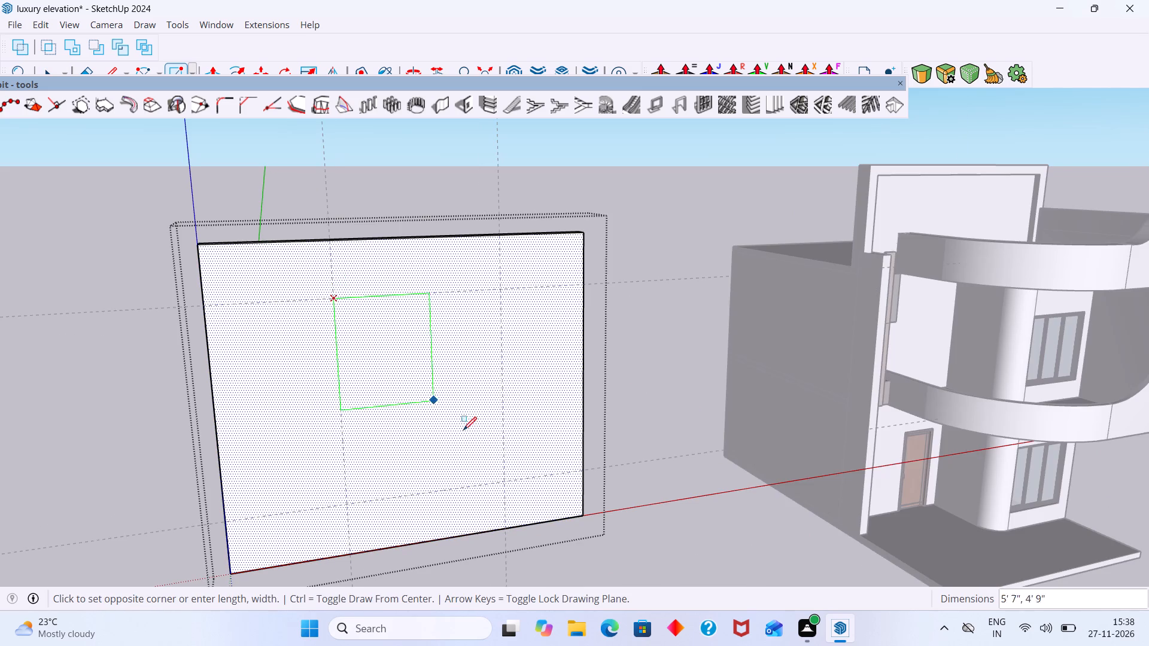
click(506, 482)
key(space)
key(space)
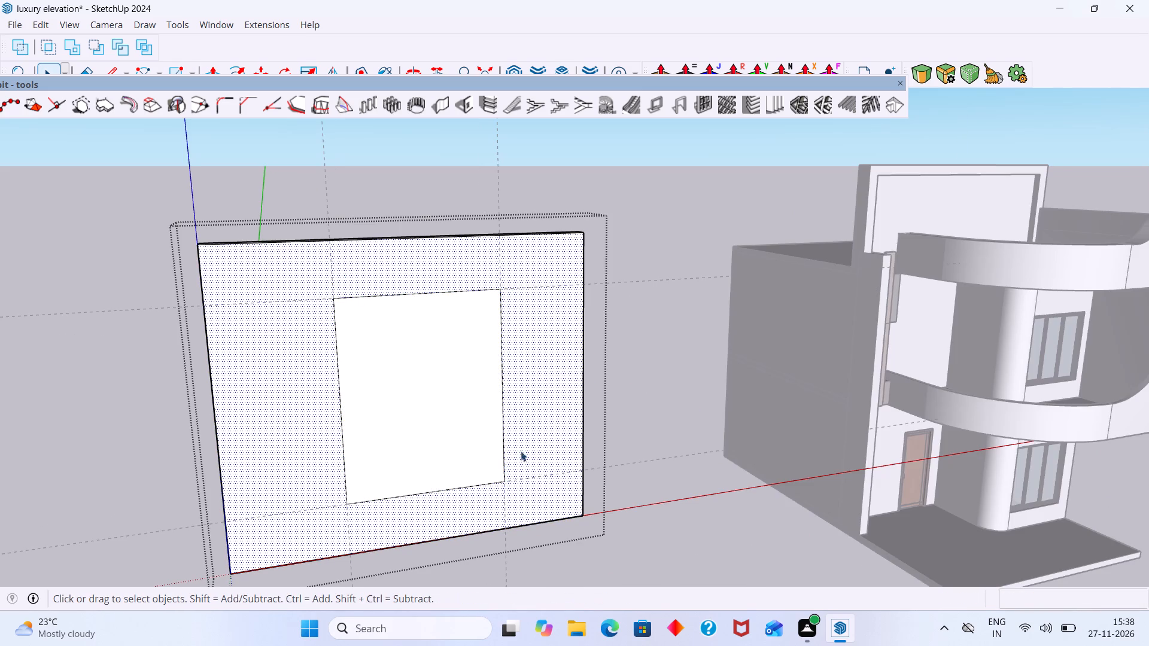
Close the wall group and measure the width and height of the rectangle drawn on its front face.
click(668, 229)
scroll(554, 319, down, 10)
scroll(477, 356, up, 3)
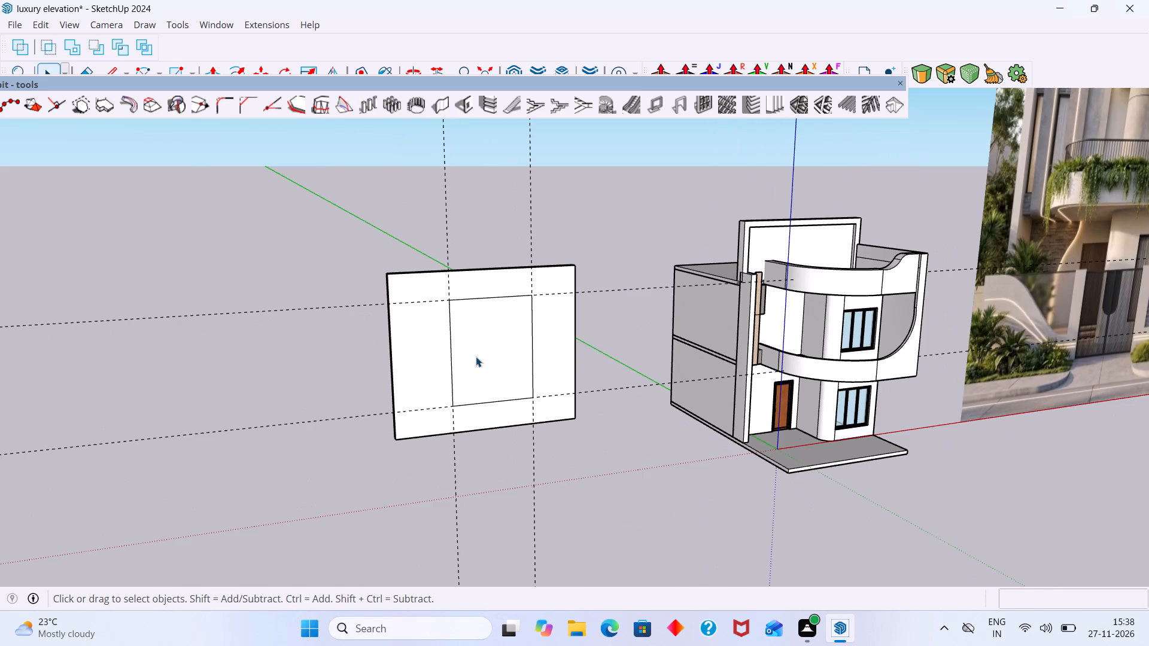
key(t)
scroll(446, 330, up, 6)
click(452, 327)
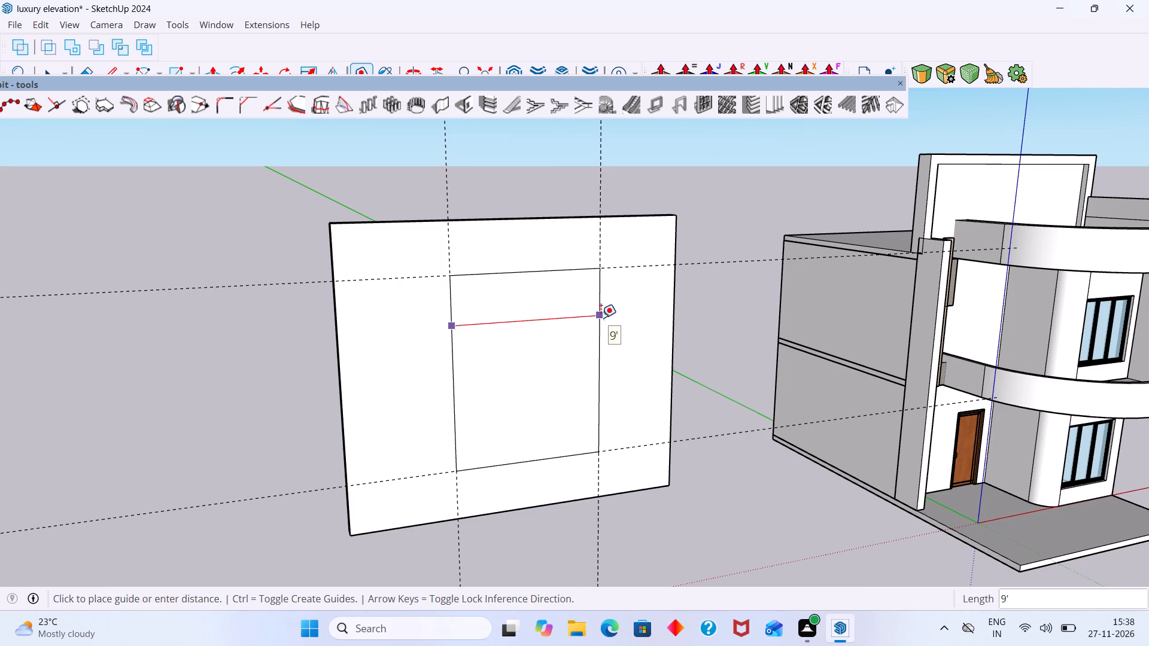
key(space)
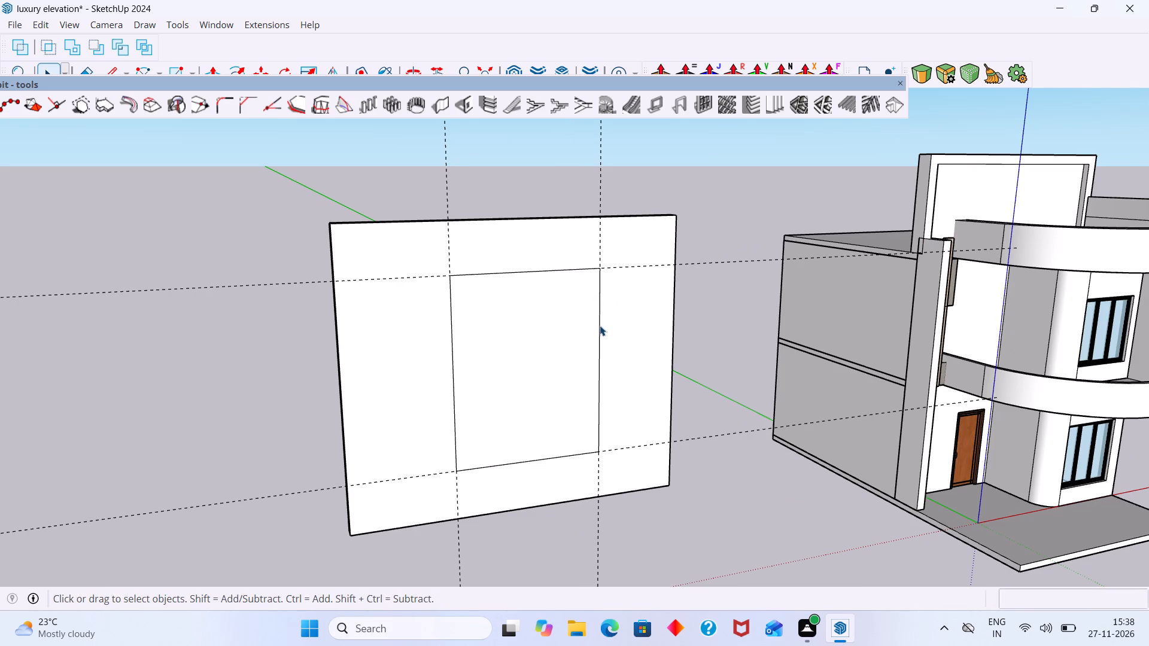
key(t)
click(554, 269)
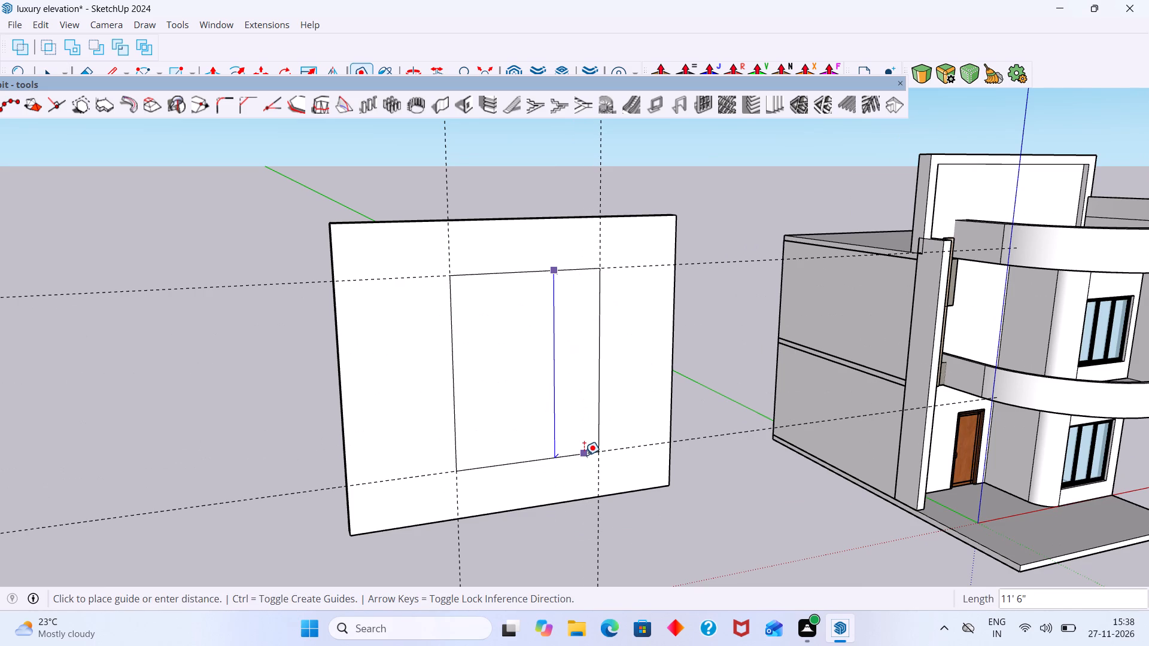
key(space)
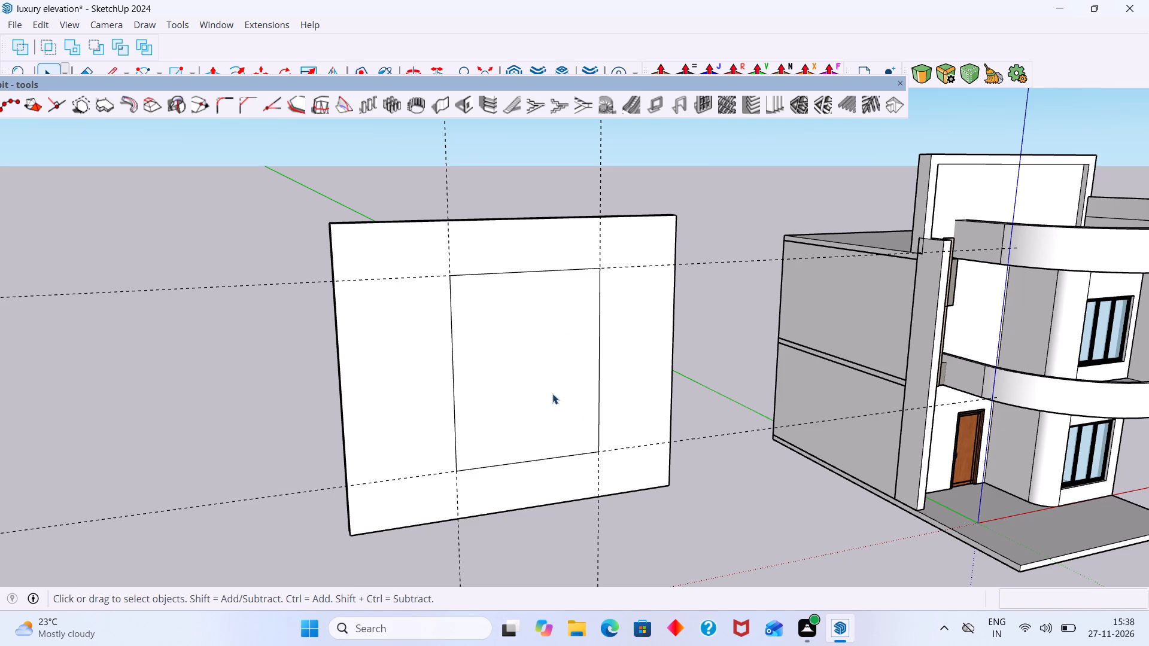
Reopen the wall group and push the rectangle through the wall's full 9" thickness to cut the opening.
click(524, 383)
scroll(522, 382, up, 2)
scroll(521, 381, down, 4)
middle_drag(522, 383, 567, 415)
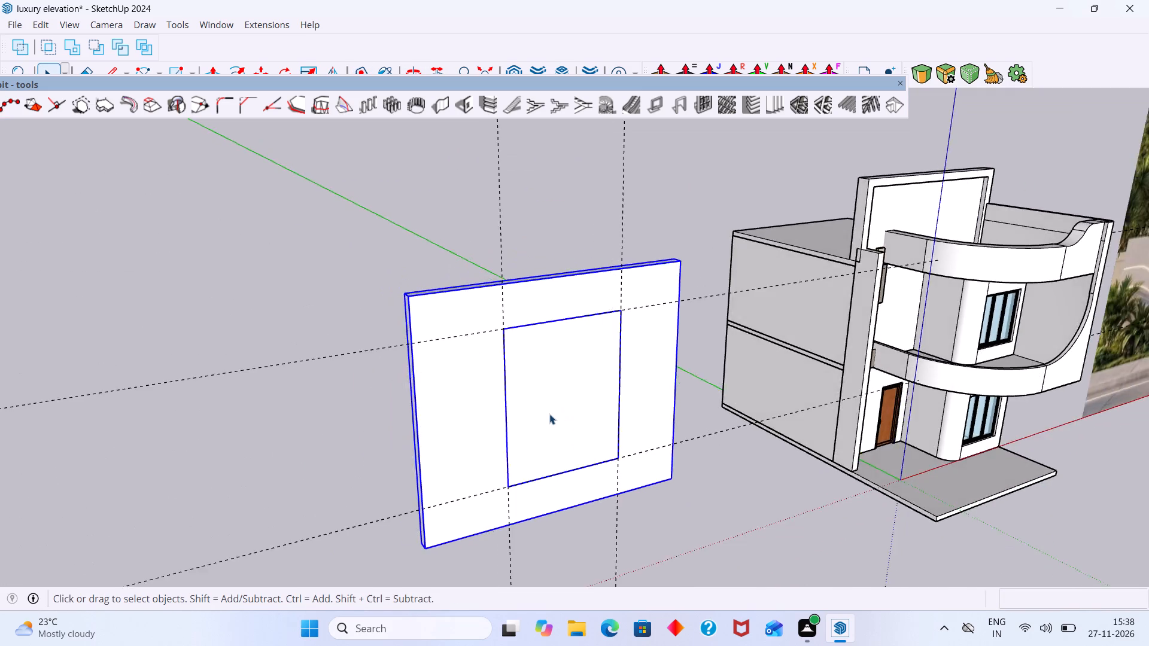
scroll(549, 413, up, 3)
double_click(549, 412)
click(559, 414)
key(p)
click(565, 412)
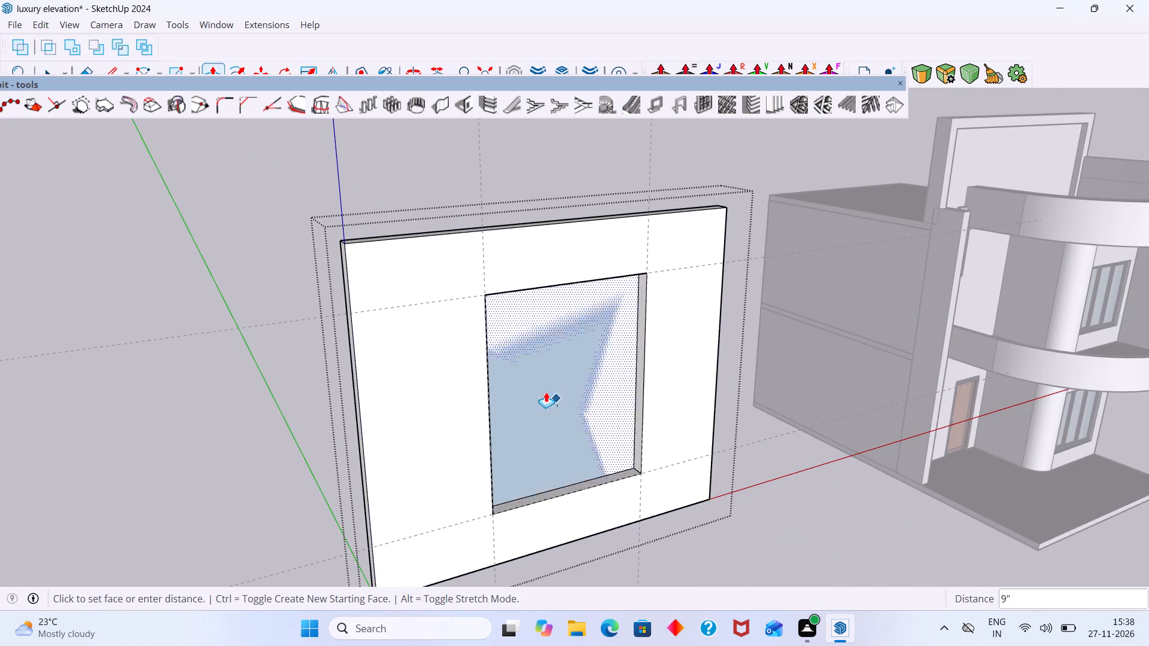
middle_drag(338, 273, 372, 292)
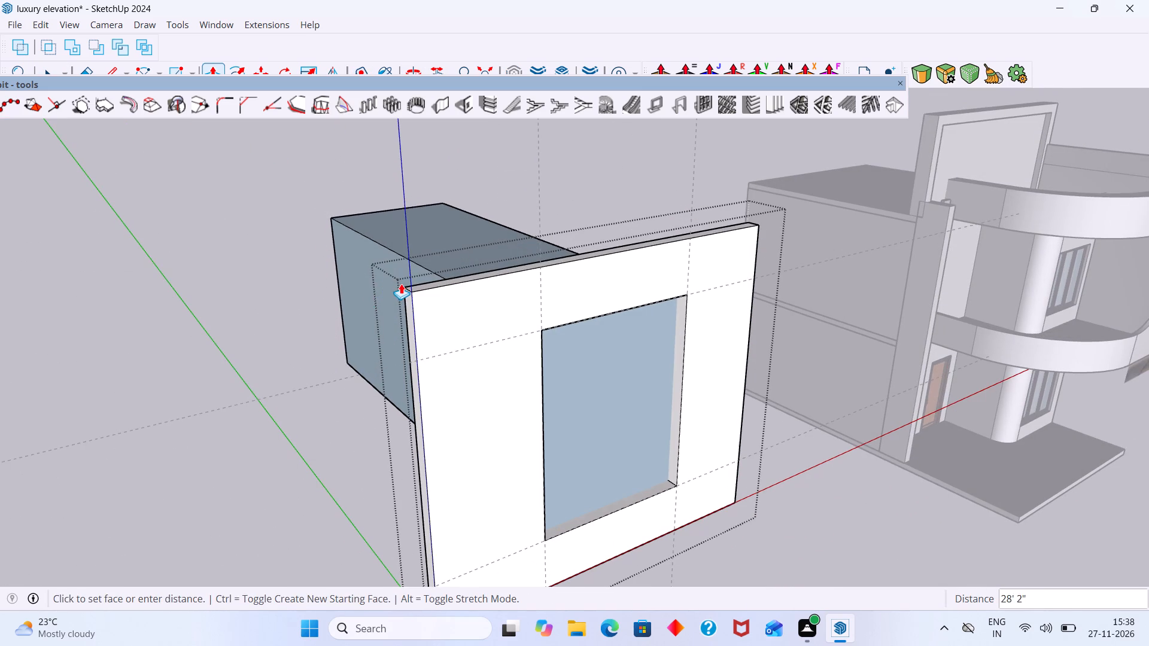
click(405, 284)
scroll(649, 406, down, 7)
middle_drag(694, 431, 666, 412)
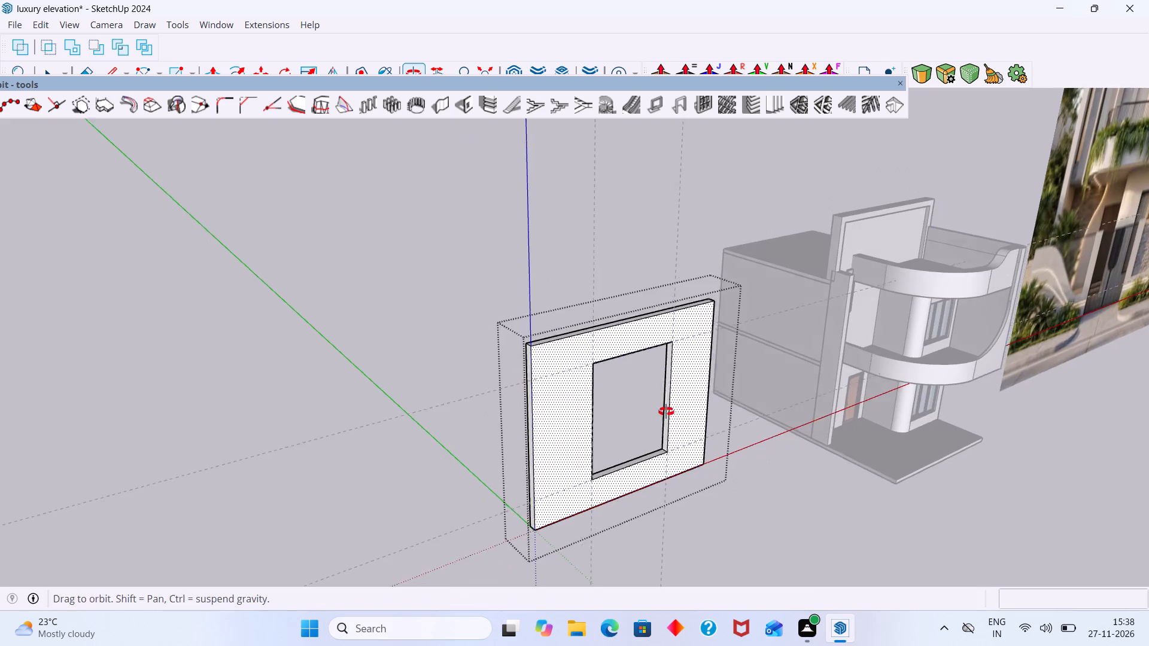
middle_drag(666, 412, 627, 394)
key(space)
click(737, 173)
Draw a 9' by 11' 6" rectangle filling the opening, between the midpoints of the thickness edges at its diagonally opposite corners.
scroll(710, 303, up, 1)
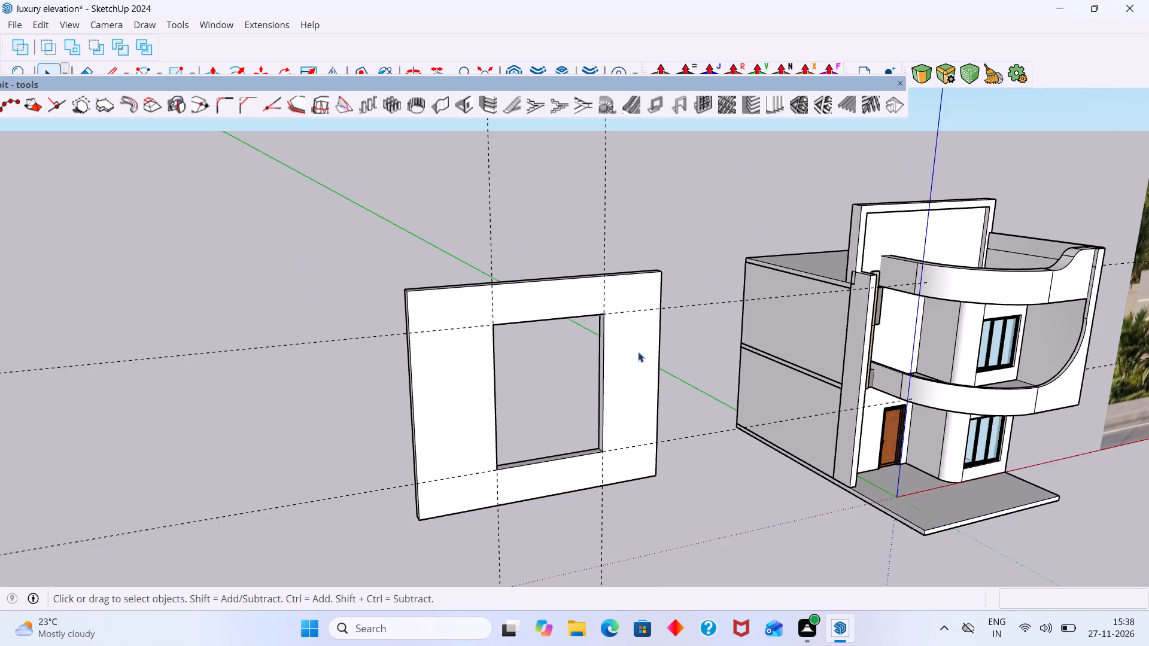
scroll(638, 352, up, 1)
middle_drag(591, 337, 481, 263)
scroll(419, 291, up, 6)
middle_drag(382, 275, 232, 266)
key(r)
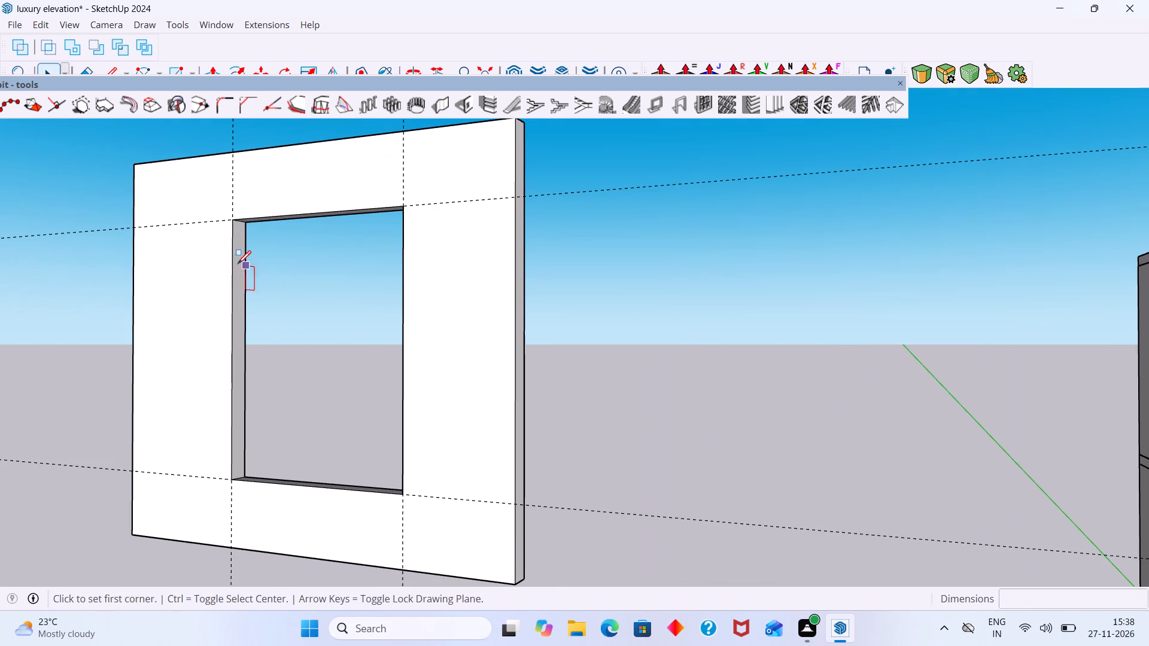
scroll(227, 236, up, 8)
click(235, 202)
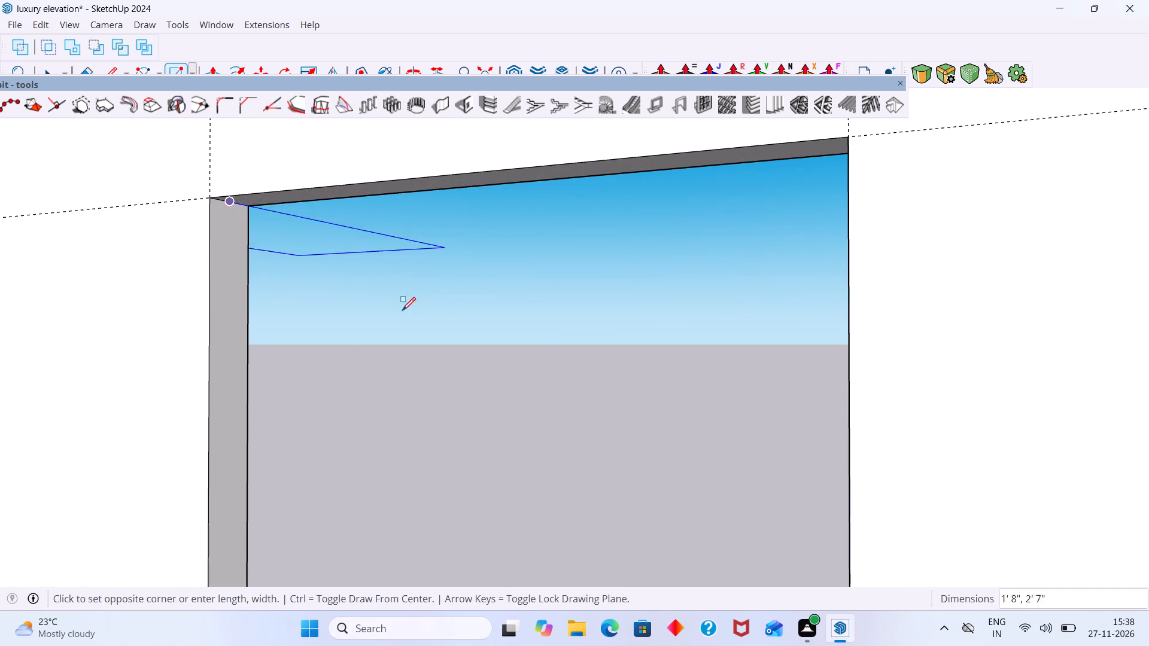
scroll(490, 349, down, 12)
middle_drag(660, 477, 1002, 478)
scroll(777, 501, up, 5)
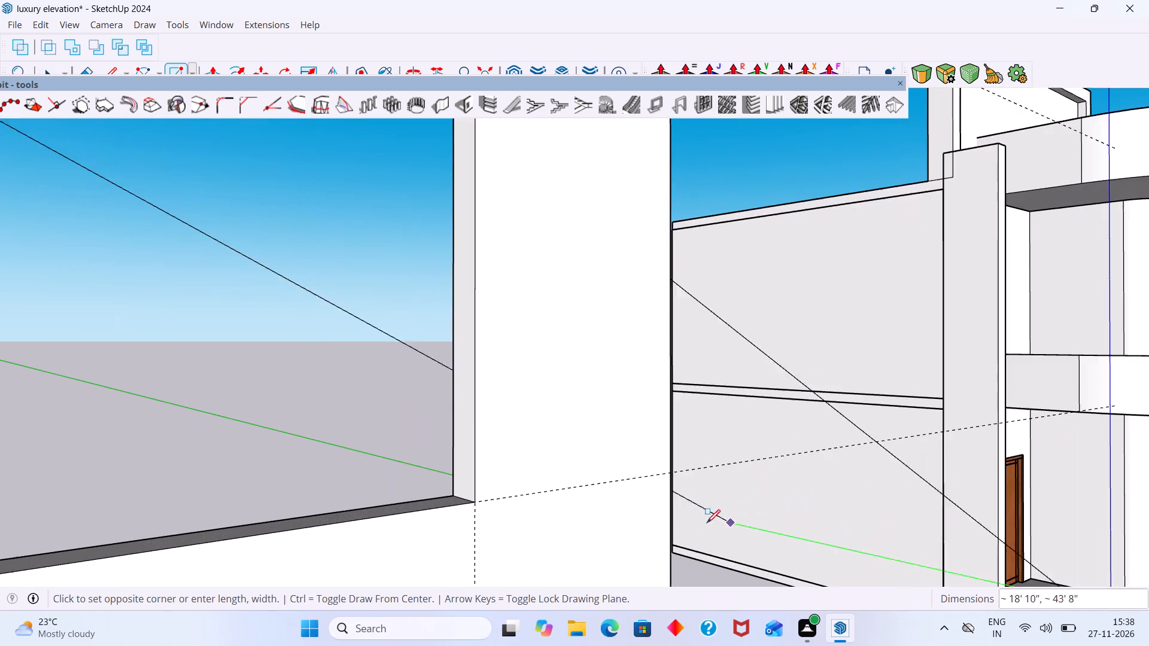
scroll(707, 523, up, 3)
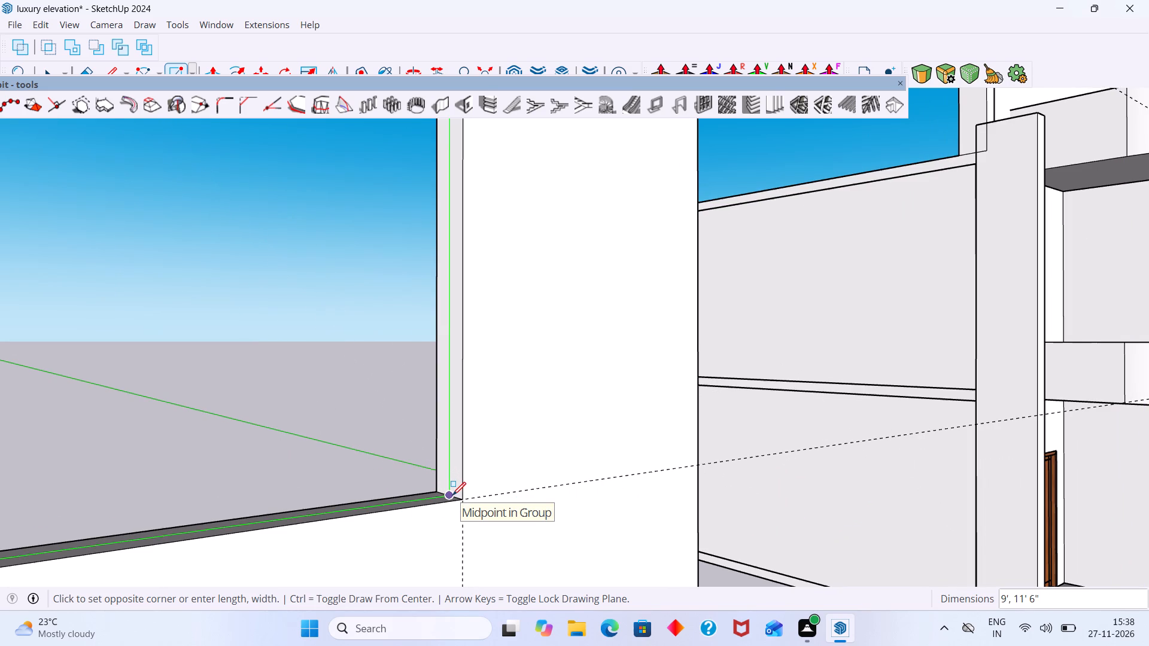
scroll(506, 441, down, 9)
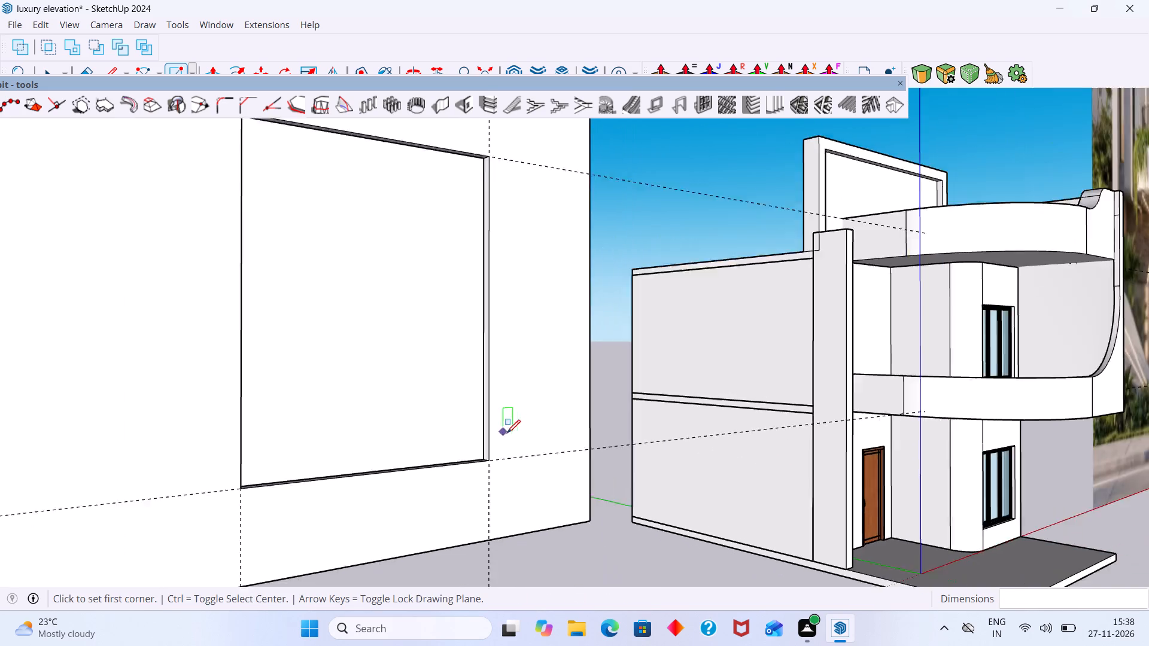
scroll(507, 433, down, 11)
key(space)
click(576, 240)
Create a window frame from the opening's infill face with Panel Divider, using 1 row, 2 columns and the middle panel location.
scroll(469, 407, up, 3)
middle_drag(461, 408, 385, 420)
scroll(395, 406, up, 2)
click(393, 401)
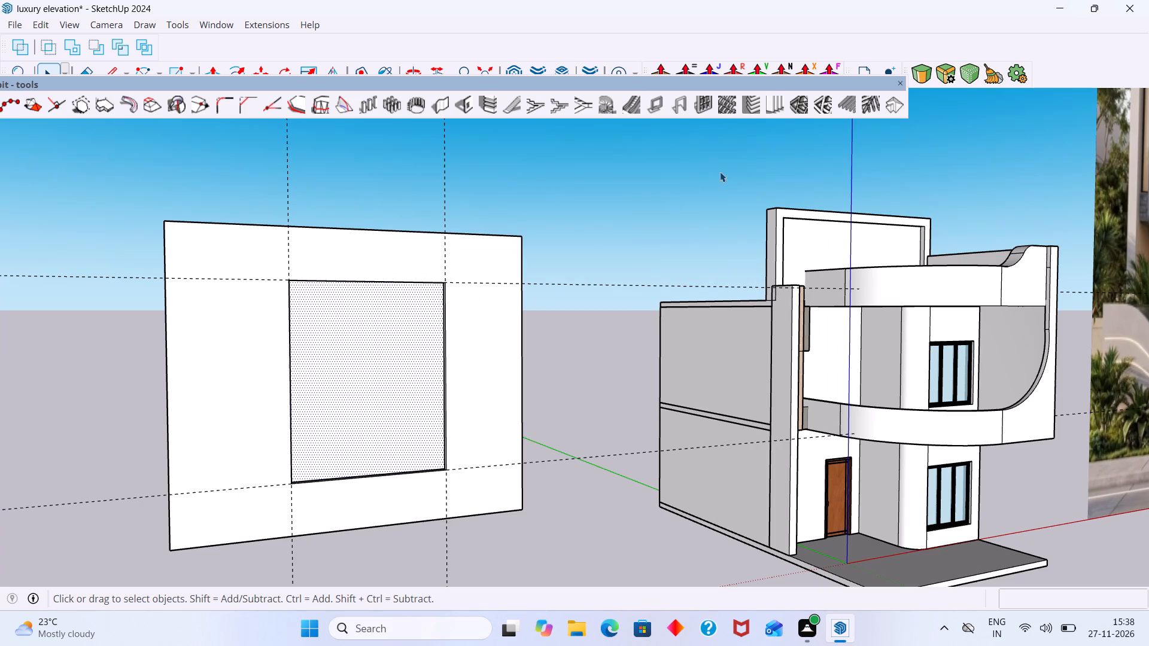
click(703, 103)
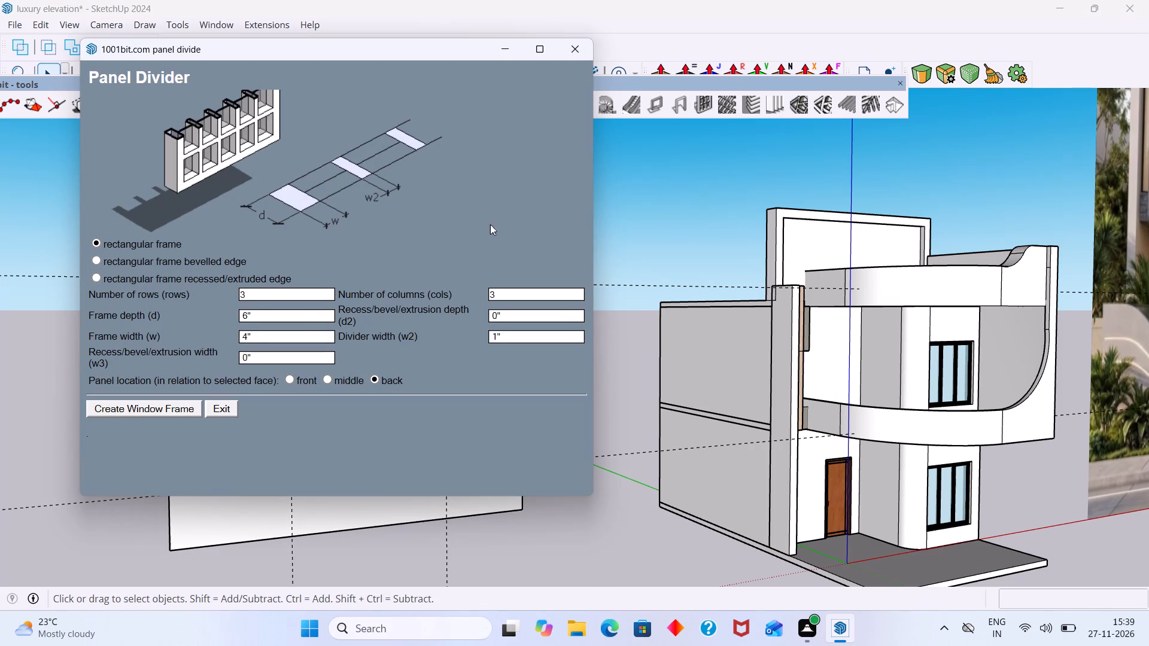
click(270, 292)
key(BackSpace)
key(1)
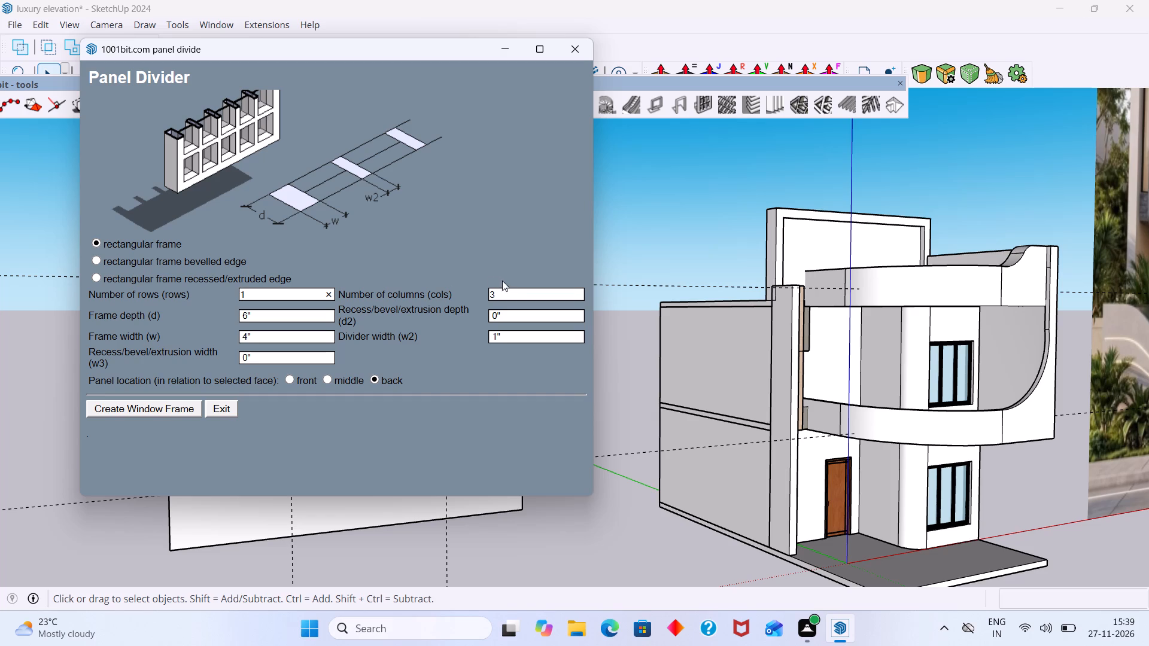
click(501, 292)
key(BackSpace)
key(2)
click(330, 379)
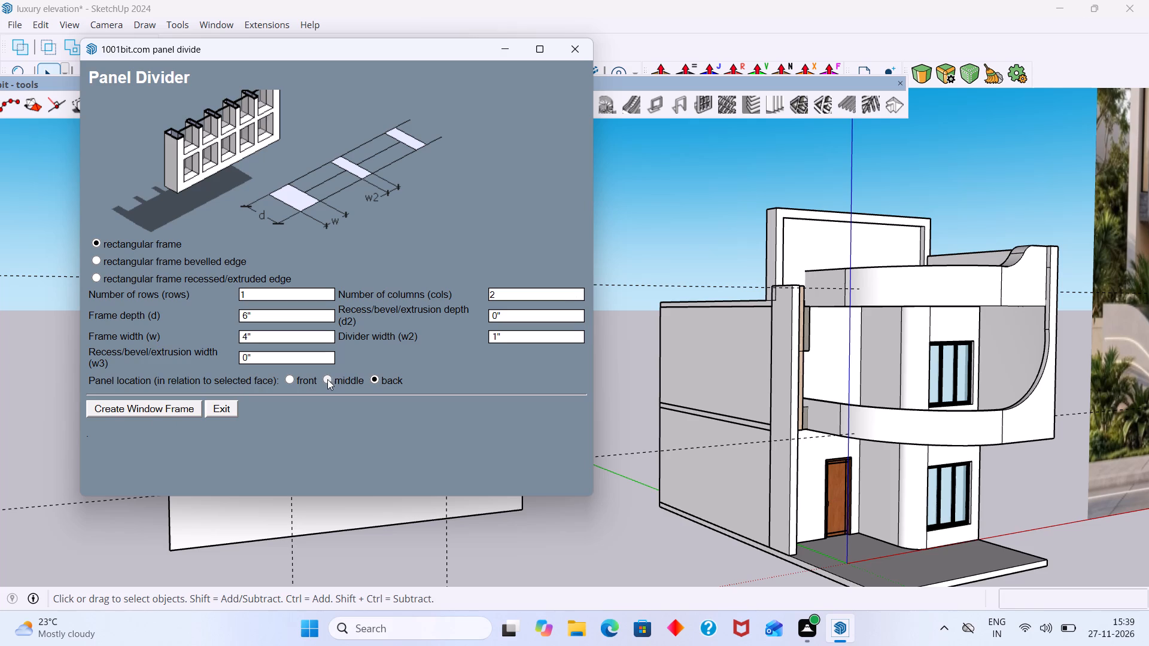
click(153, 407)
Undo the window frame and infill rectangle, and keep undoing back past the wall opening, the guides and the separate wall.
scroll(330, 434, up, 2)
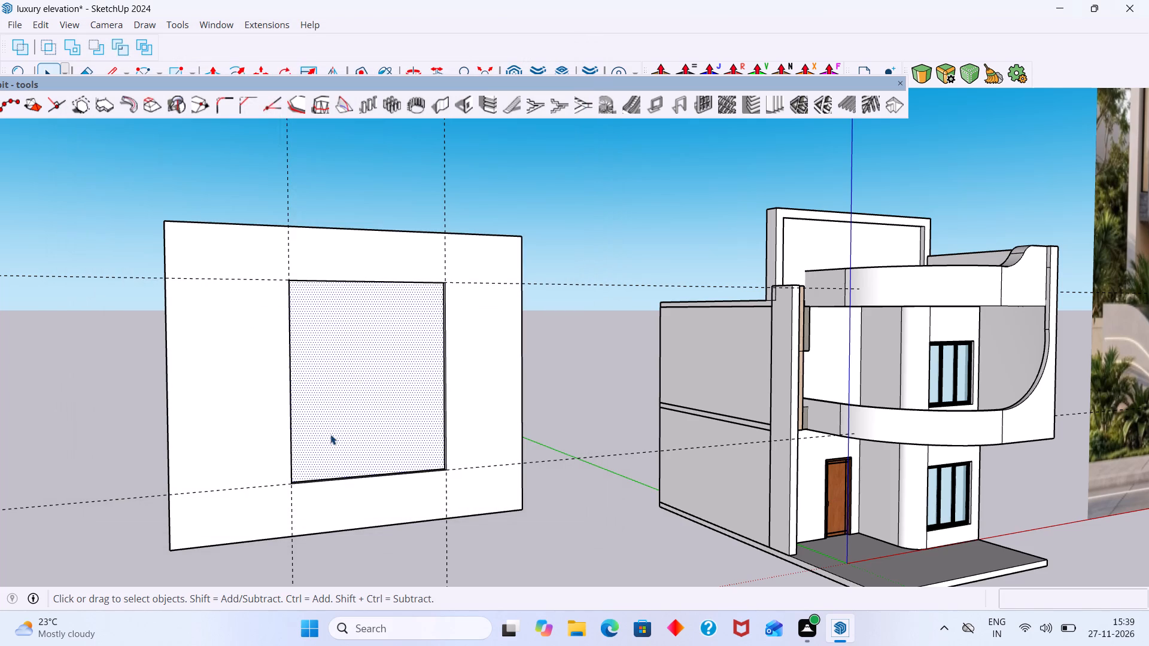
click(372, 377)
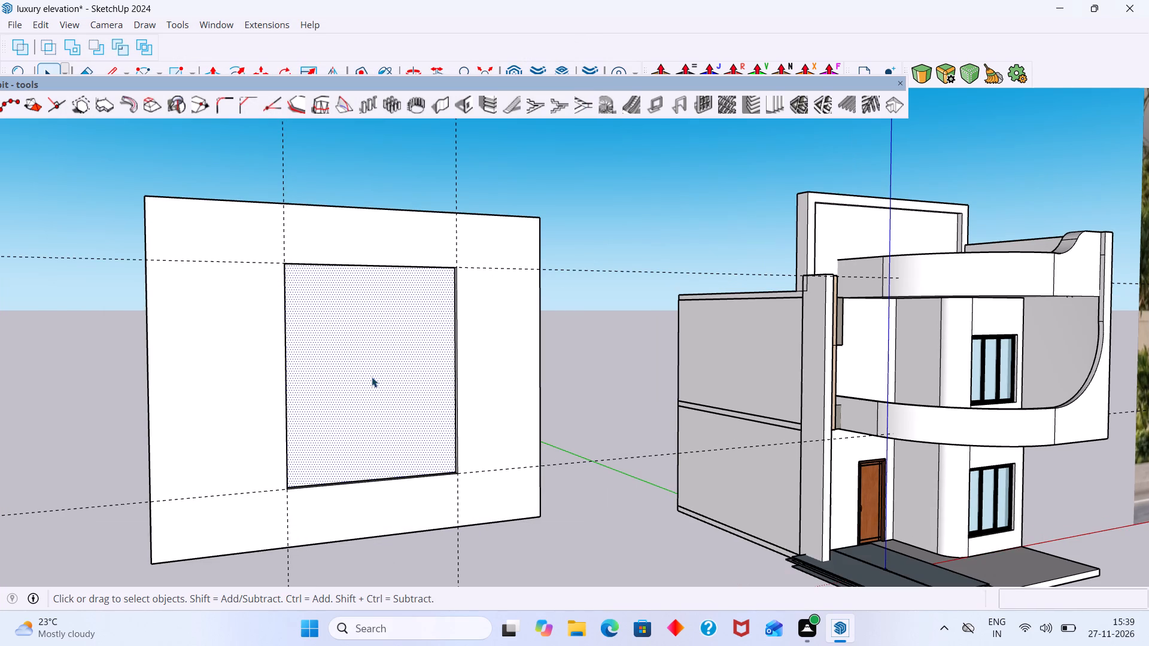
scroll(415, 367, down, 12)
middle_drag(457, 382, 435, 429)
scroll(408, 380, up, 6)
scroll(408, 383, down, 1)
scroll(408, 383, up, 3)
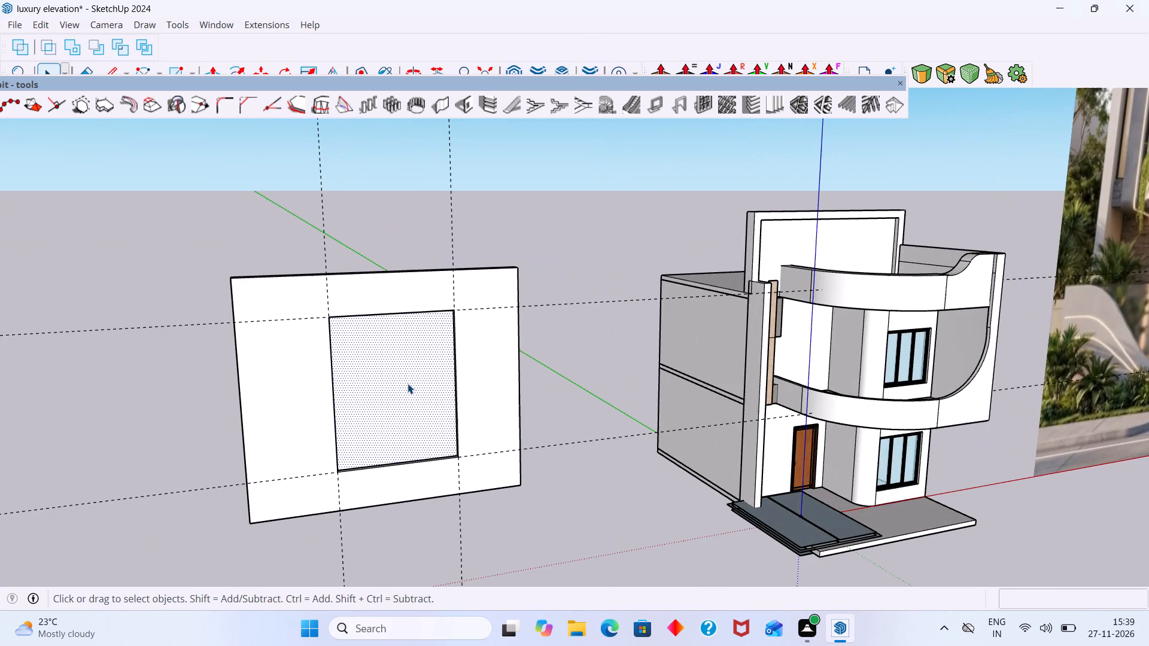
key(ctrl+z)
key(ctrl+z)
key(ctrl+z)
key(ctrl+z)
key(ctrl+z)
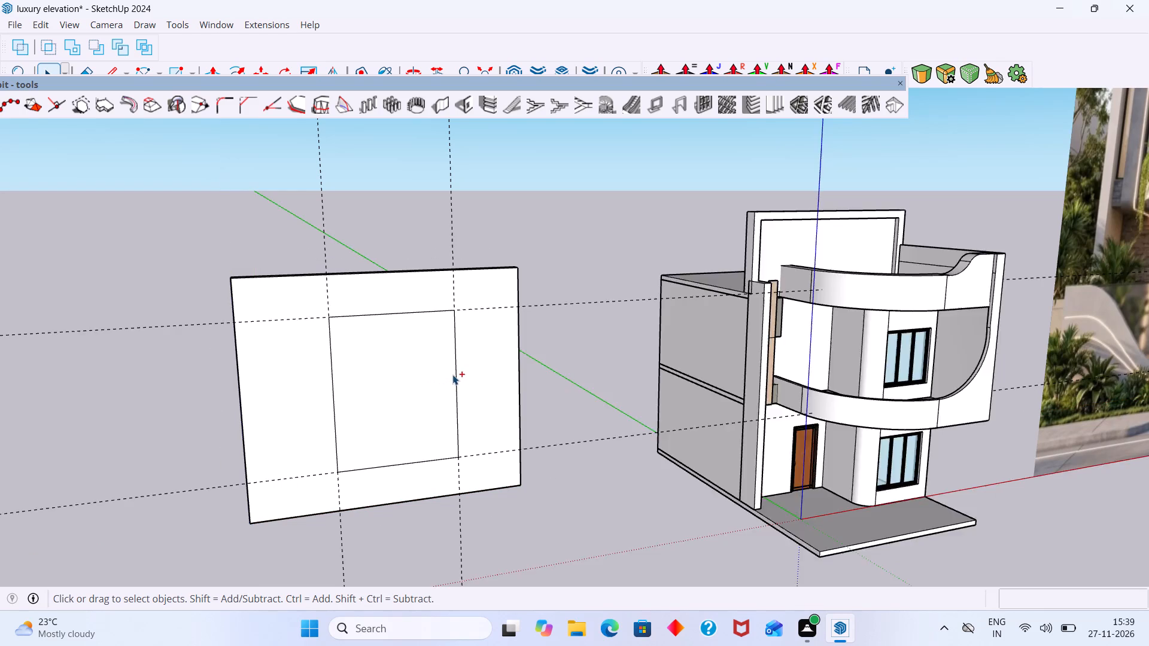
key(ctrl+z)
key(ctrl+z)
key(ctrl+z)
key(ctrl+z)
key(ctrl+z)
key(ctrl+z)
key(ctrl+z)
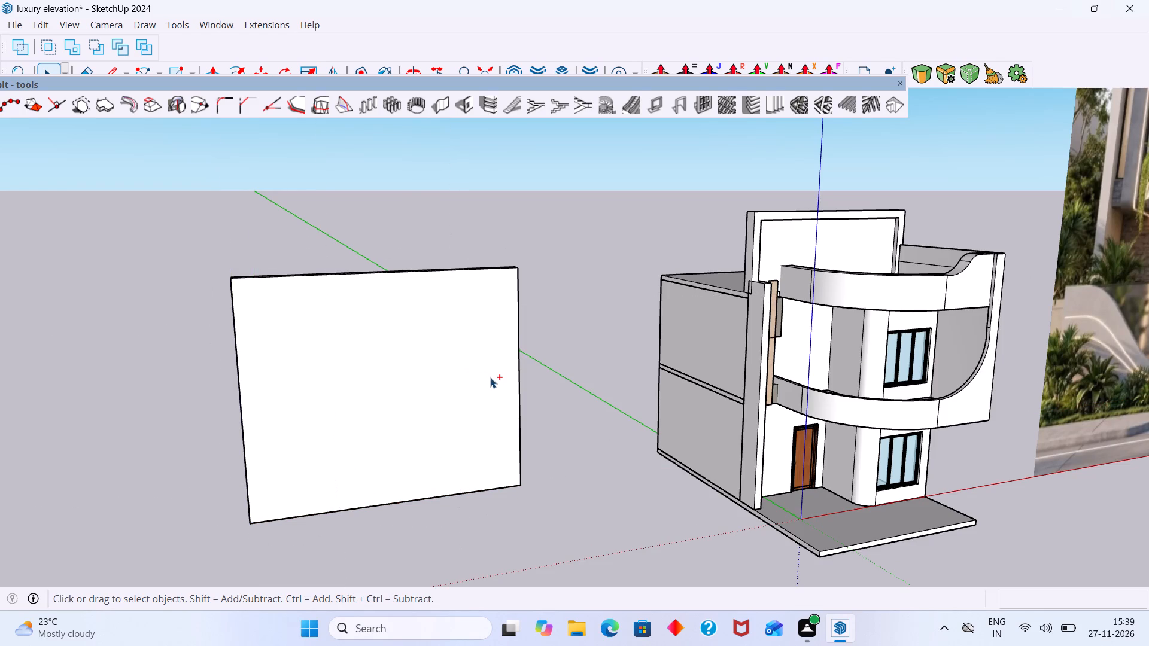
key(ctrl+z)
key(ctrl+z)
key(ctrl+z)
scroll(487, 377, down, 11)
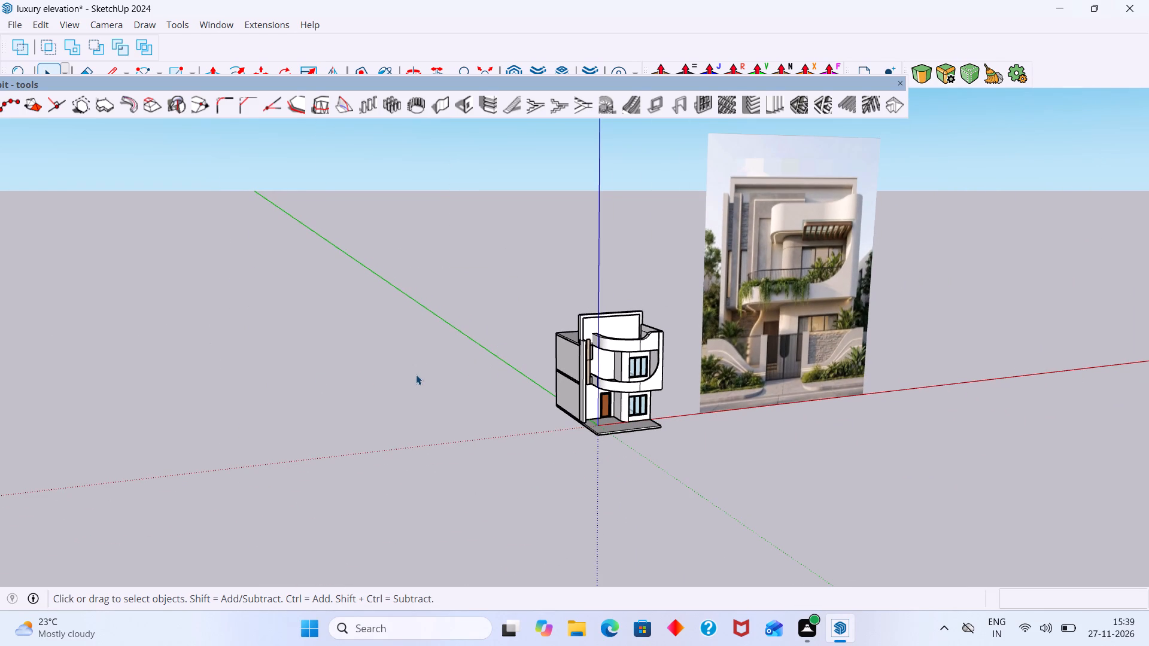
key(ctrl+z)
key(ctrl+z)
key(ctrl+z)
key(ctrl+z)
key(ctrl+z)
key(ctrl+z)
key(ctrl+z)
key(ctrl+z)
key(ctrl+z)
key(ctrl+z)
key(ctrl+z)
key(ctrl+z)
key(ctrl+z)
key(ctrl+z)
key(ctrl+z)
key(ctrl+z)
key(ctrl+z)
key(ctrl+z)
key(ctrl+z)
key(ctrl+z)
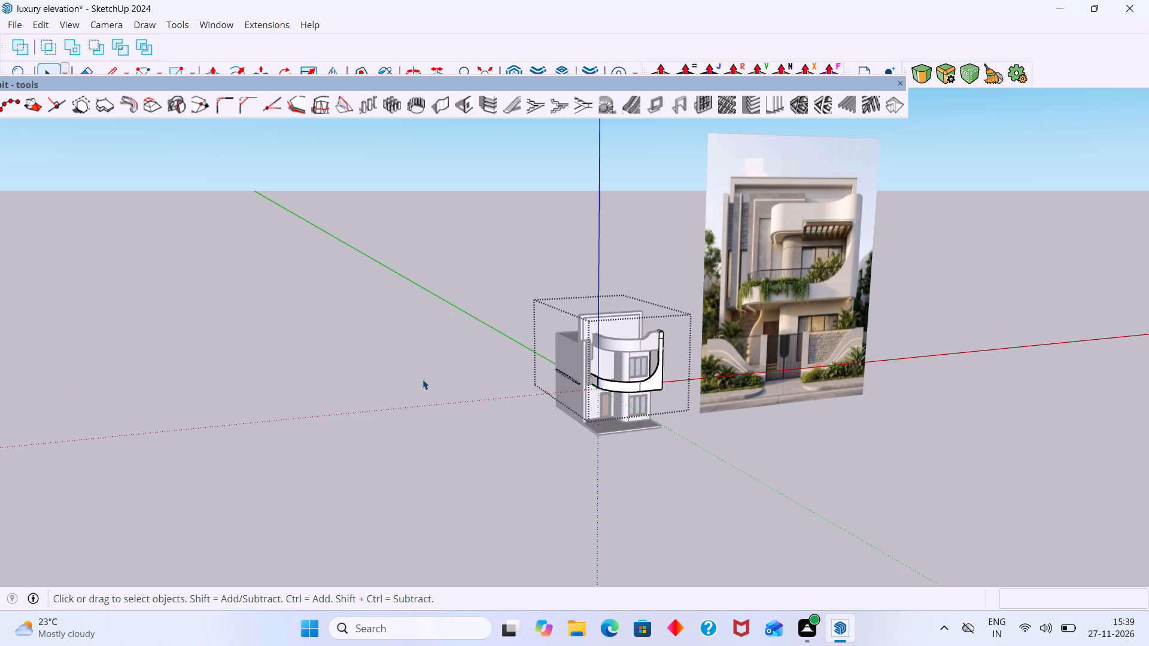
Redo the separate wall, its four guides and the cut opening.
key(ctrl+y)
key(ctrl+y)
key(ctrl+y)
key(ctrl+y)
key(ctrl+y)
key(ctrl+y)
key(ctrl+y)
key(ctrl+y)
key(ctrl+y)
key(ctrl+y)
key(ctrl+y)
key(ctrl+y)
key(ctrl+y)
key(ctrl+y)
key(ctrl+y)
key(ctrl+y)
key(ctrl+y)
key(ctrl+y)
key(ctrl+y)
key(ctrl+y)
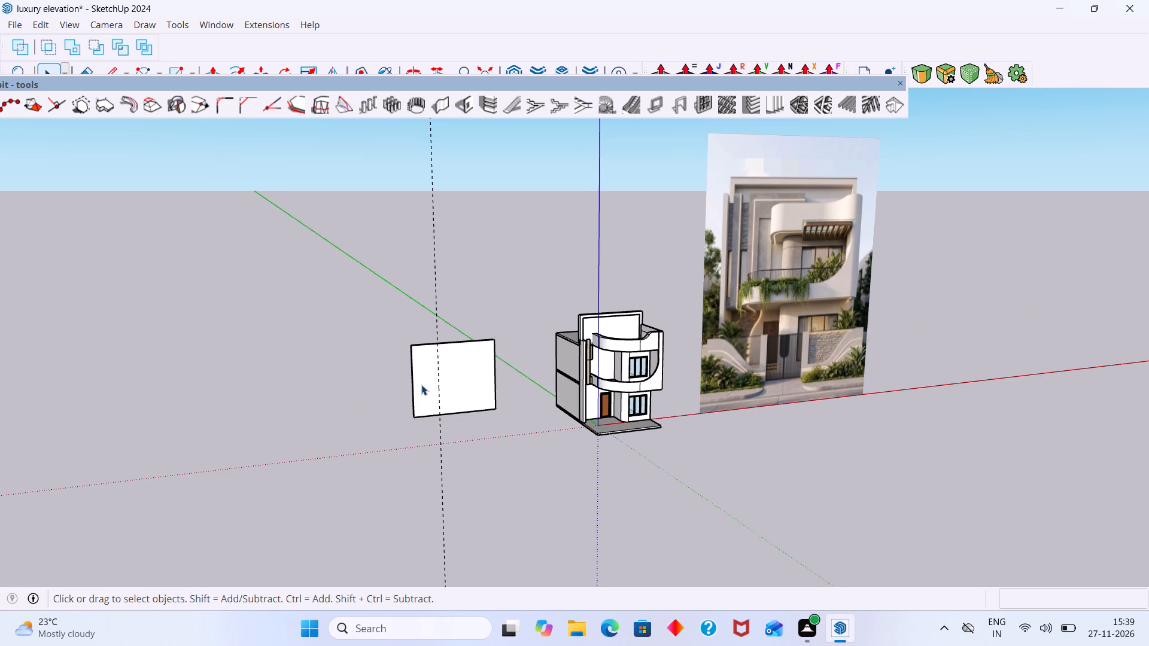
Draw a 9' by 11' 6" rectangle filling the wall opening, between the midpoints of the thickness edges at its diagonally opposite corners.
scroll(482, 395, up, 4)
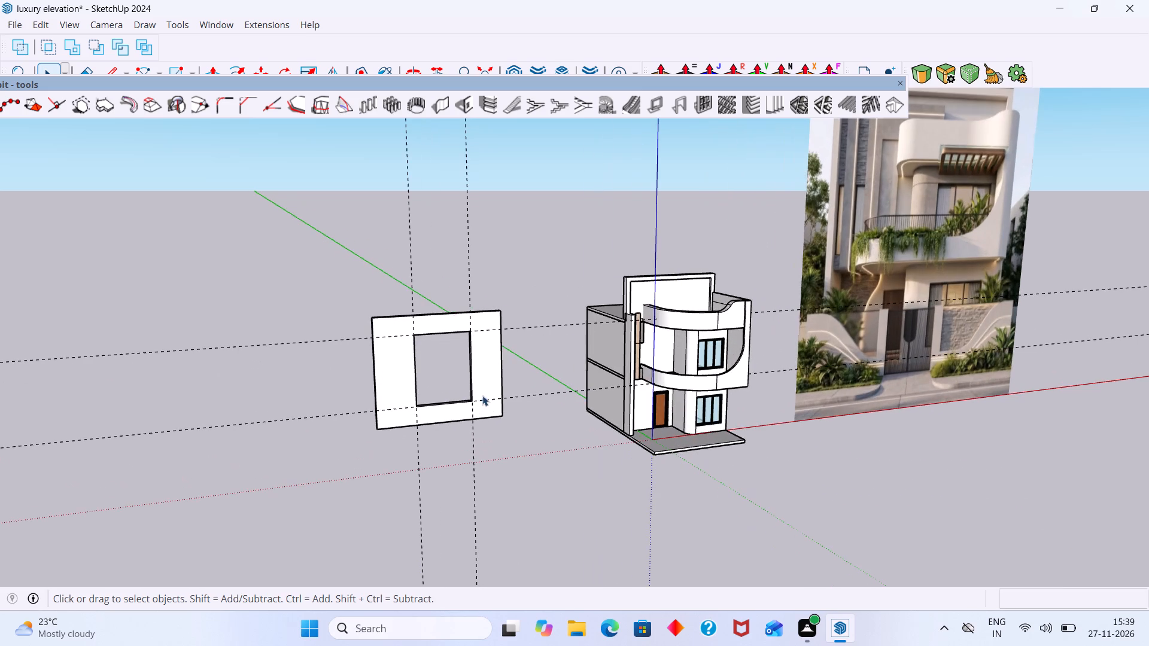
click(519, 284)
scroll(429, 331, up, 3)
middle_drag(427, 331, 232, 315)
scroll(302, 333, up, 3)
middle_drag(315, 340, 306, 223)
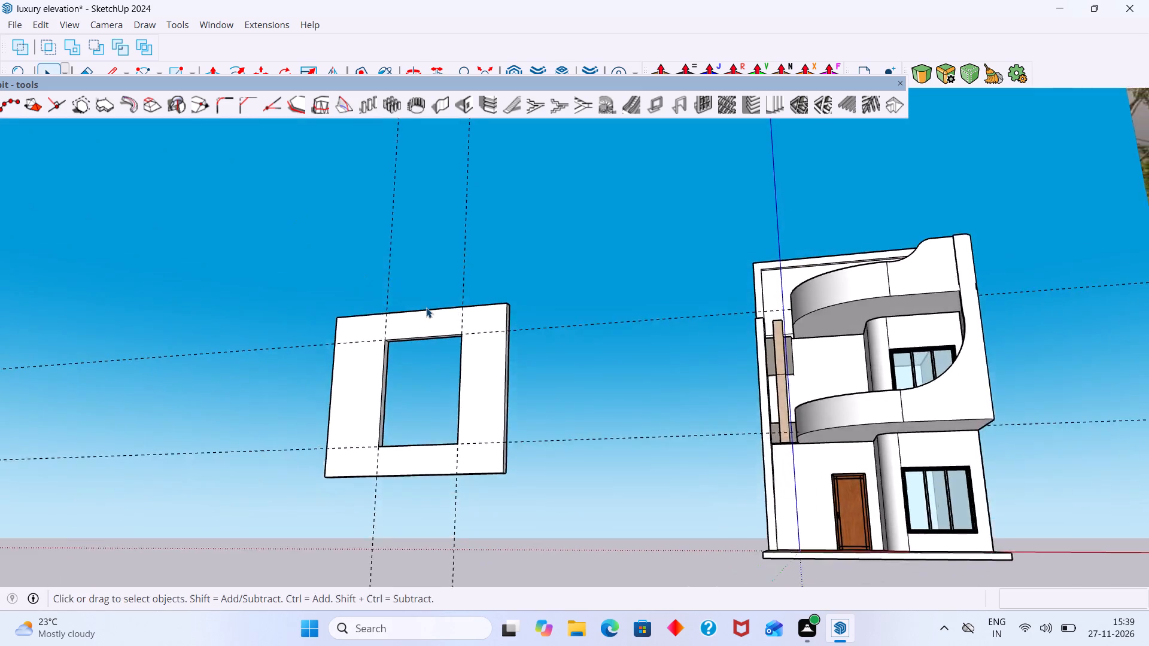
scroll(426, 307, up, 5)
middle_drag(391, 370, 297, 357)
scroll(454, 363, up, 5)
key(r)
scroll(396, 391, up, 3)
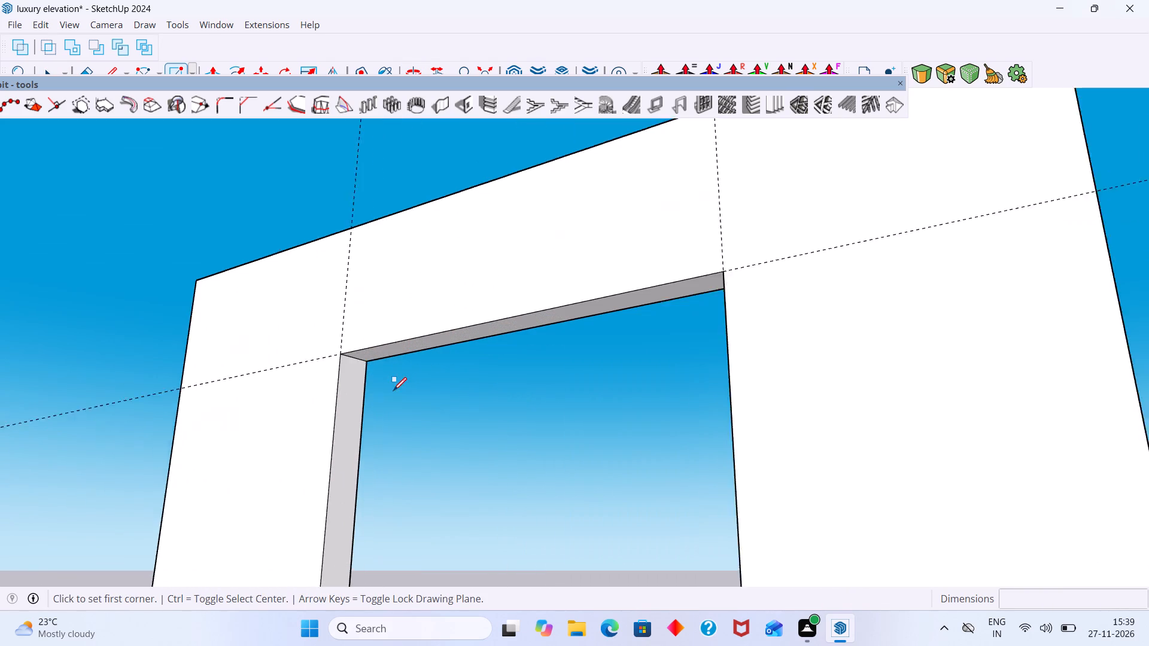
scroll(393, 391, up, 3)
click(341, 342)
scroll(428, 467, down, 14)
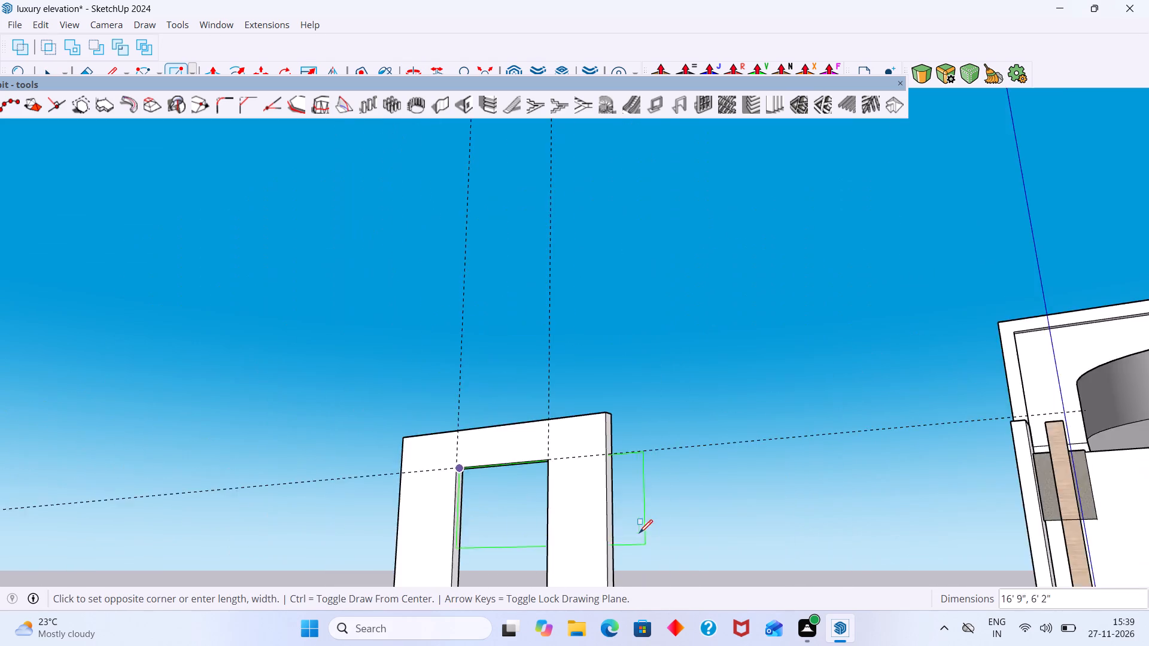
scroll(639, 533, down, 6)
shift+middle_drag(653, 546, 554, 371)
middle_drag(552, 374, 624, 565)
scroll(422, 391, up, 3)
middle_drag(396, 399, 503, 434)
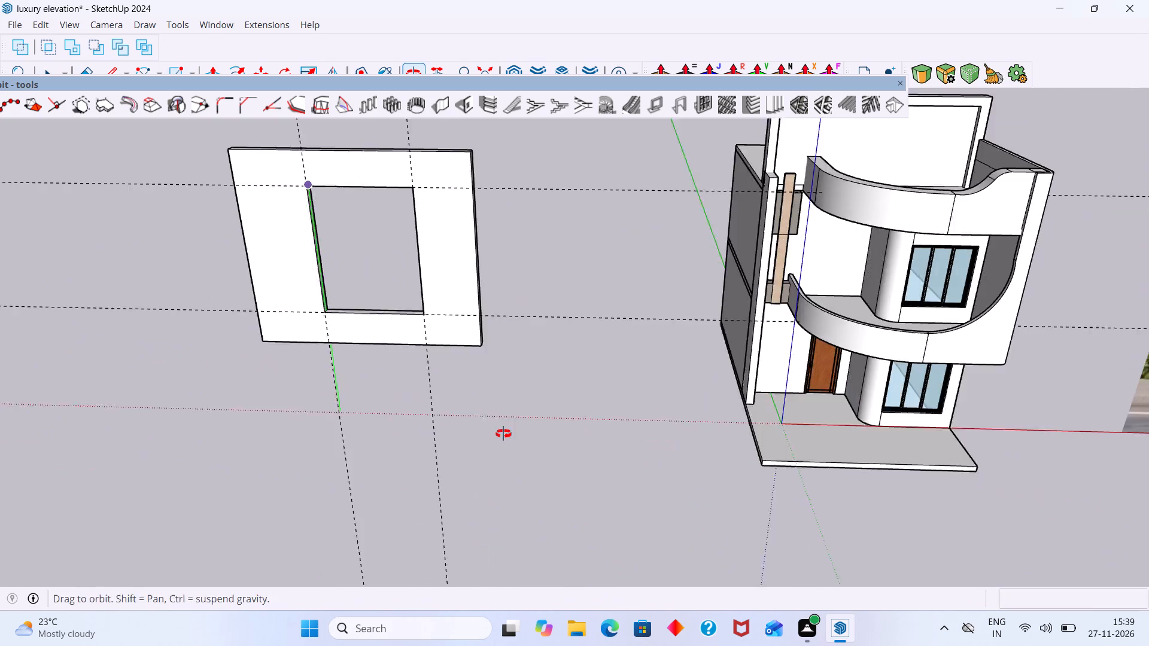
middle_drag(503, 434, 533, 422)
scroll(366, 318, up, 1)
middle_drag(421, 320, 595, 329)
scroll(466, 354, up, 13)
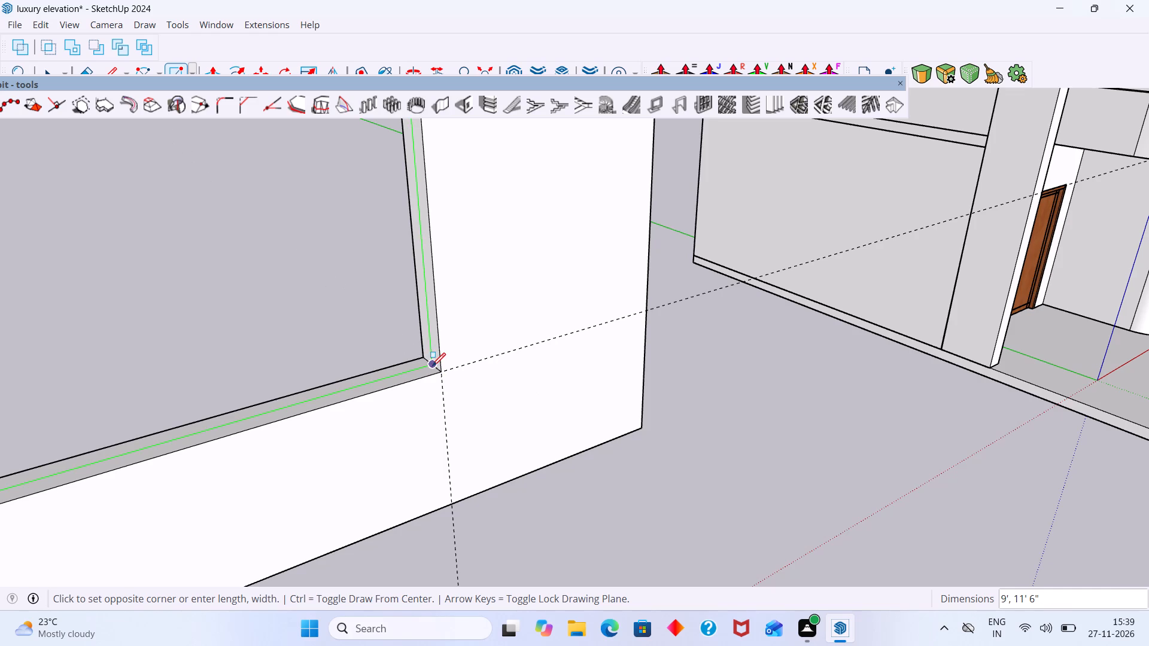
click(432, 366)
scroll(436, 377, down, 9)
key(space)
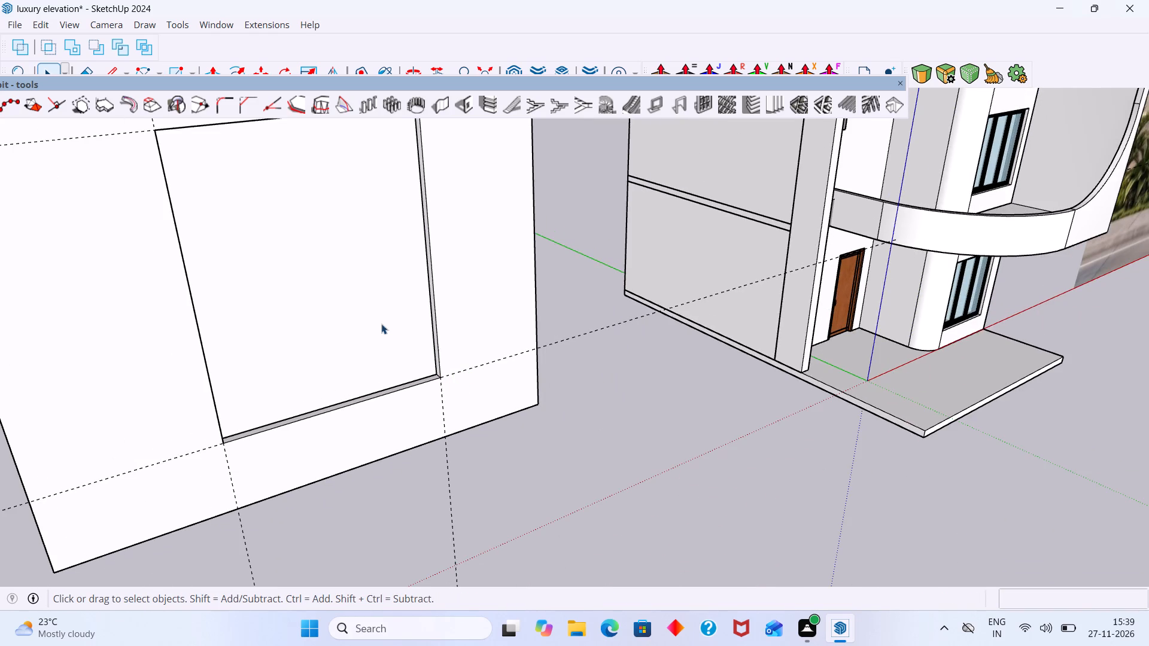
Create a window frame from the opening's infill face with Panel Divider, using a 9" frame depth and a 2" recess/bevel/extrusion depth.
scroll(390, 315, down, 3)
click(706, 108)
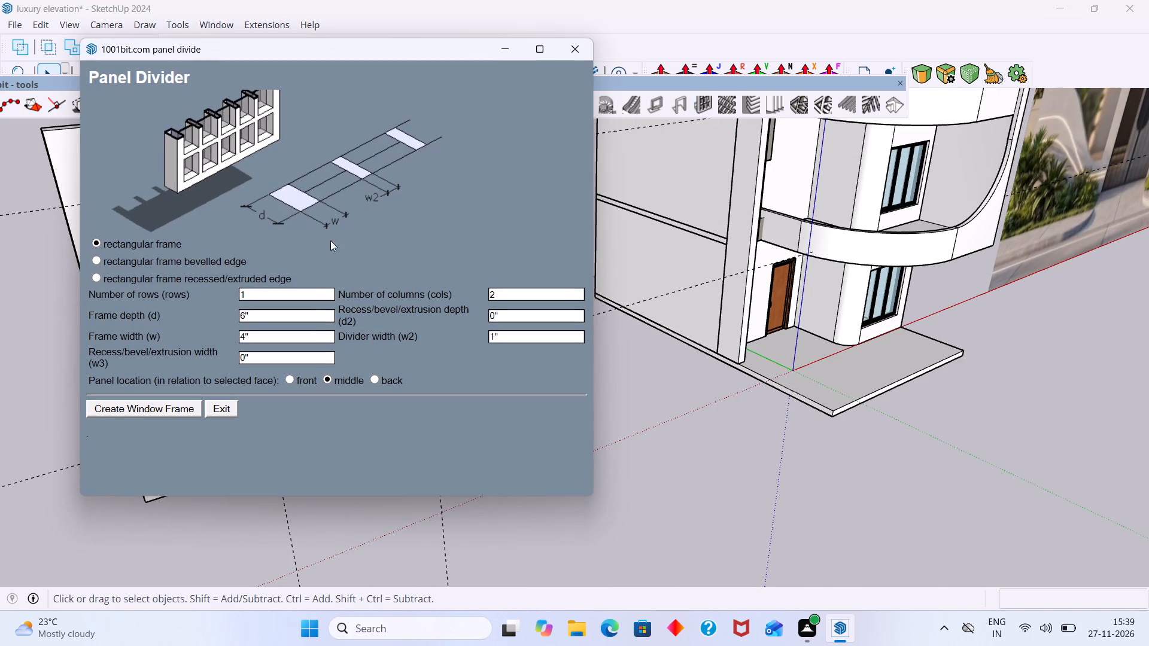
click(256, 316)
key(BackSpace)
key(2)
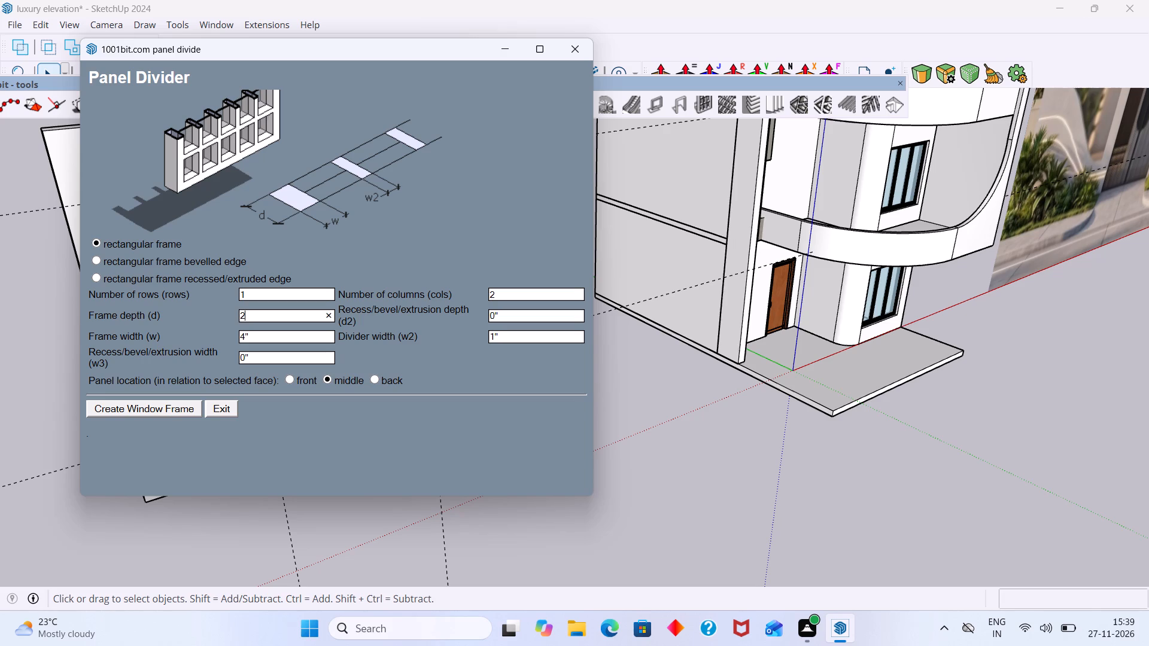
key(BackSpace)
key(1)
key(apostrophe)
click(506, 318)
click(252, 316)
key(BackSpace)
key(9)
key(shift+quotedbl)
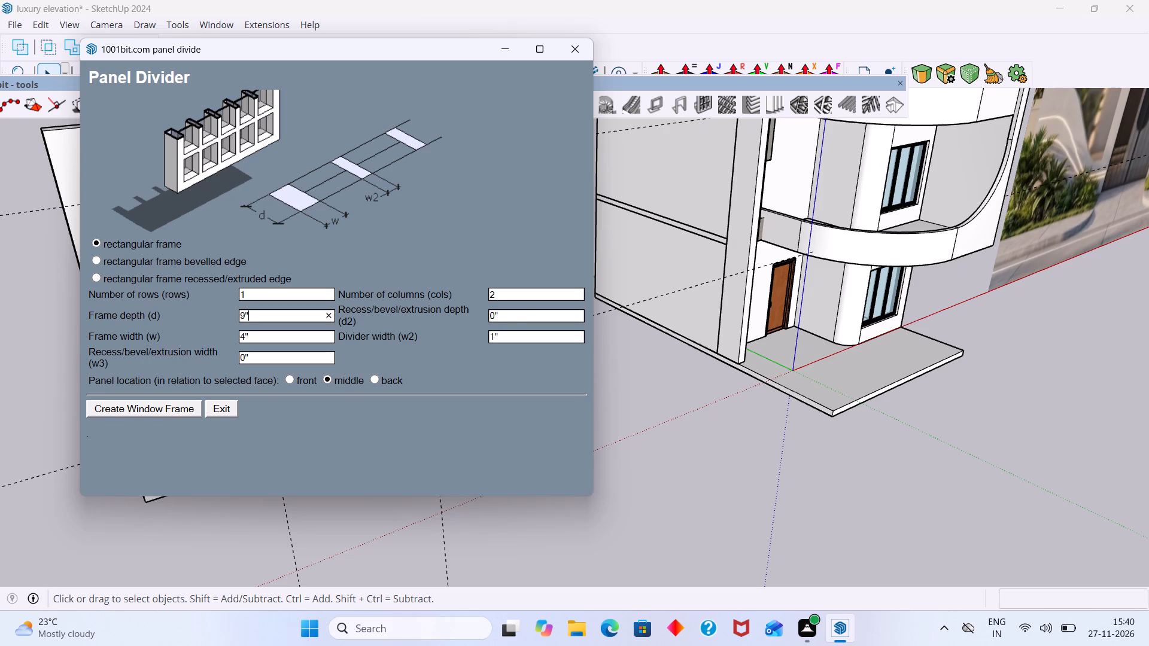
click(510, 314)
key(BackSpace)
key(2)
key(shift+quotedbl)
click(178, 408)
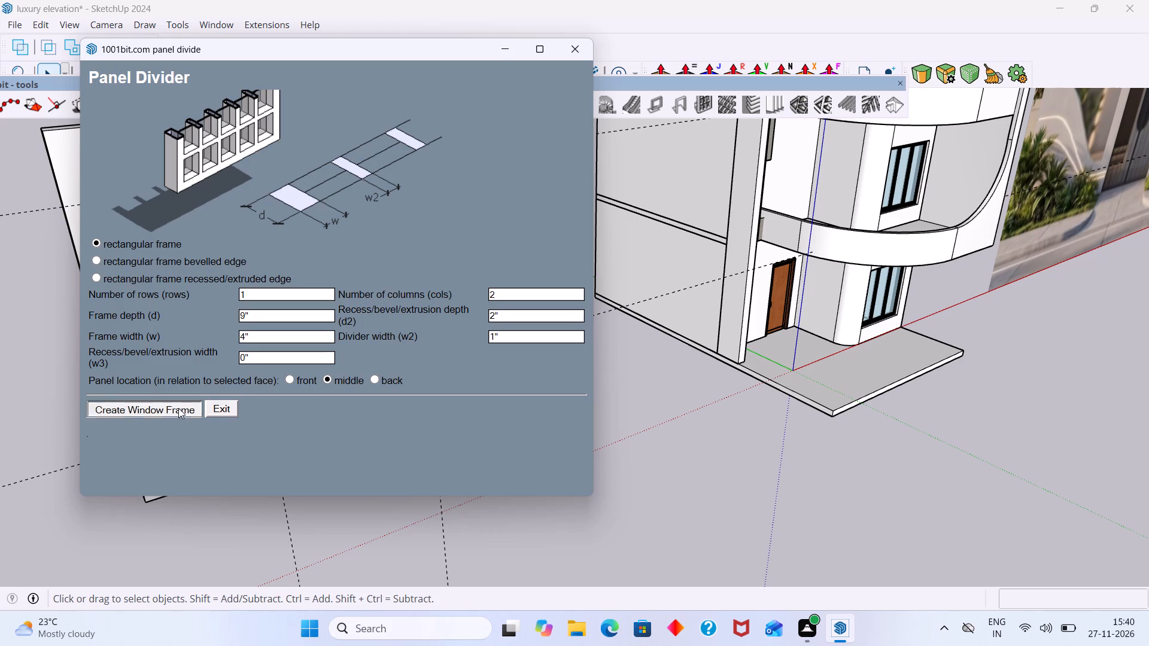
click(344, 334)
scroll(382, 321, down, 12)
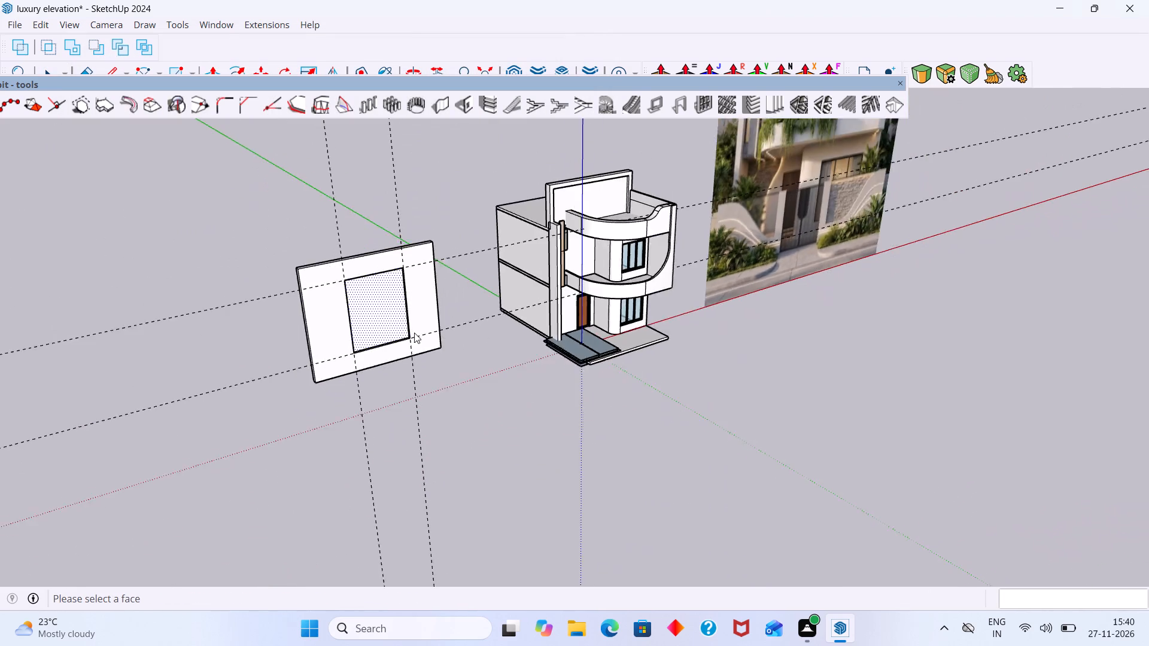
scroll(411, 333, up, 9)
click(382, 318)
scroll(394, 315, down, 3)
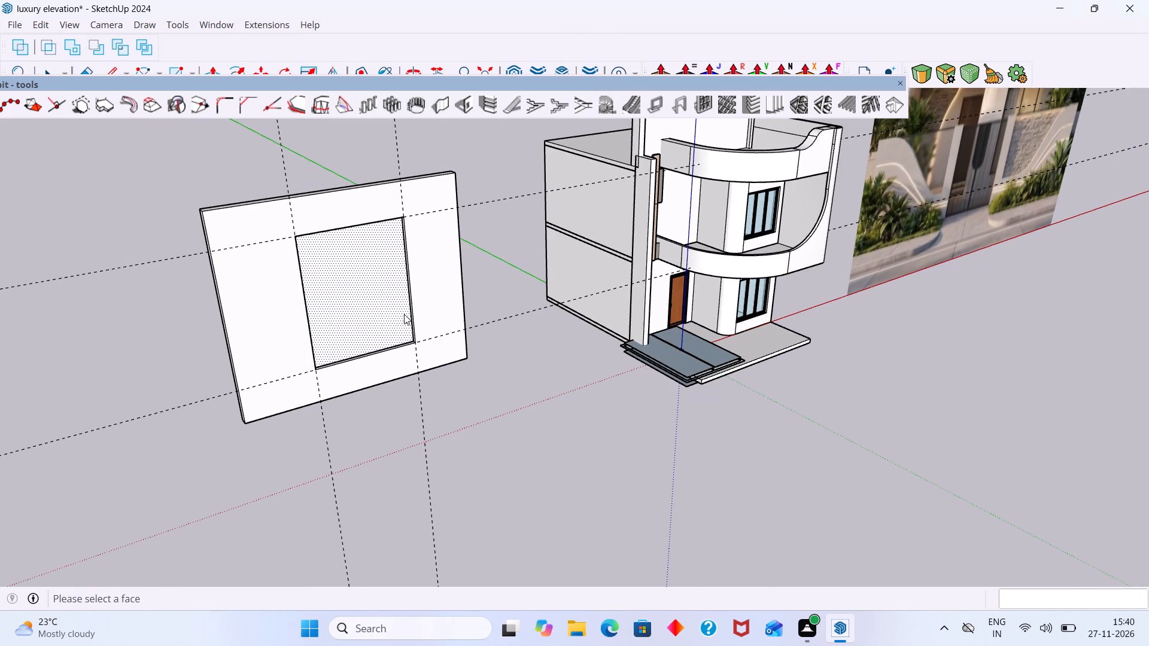
Undo the window frame, the infill rectangle and the cut through the separate wall, back to the opening's rectangular outline.
key(ctrl+z)
key(ctrl+z)
key(ctrl+z)
key(ctrl+z)
ctrl+scroll(410, 316, down, 6)
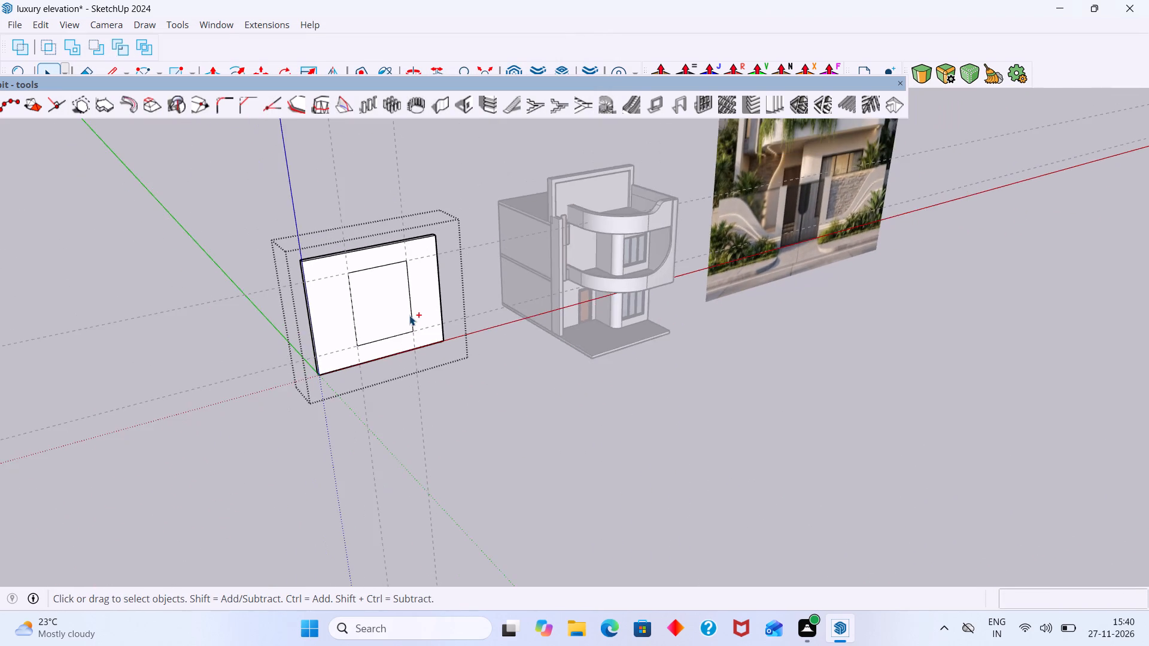
key(ctrl+z)
Place a vertical guide 4' inside the opening outline's left edge and a horizontal guide 4' below its top edge.
ctrl+scroll(390, 313, up, 11)
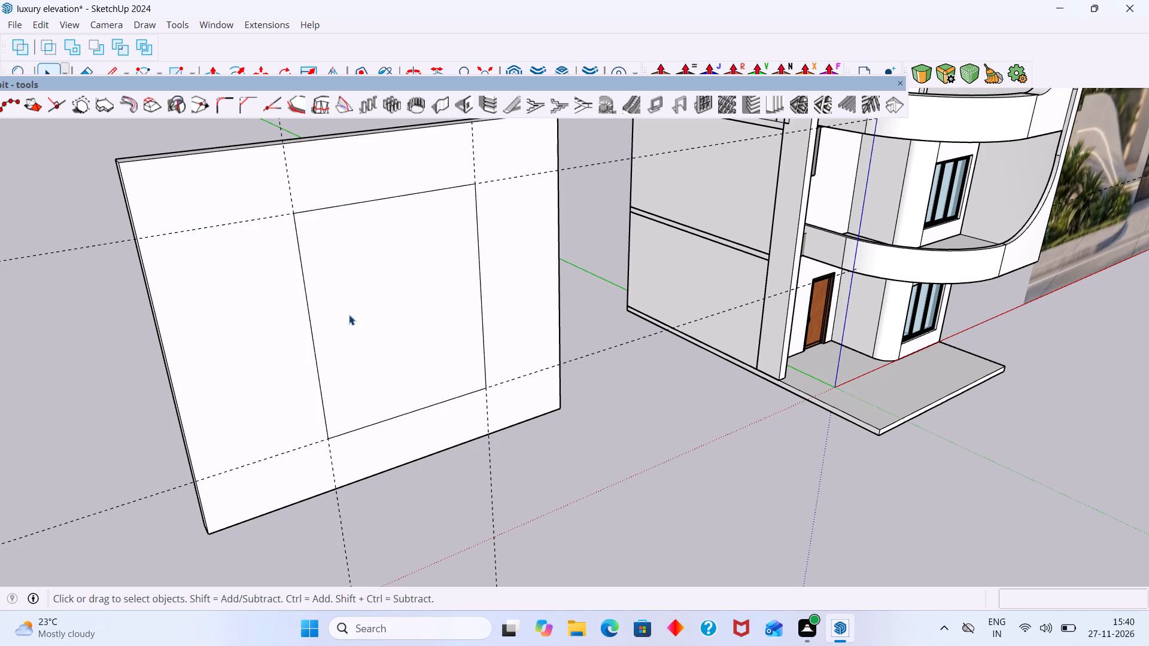
key(t)
click(317, 358)
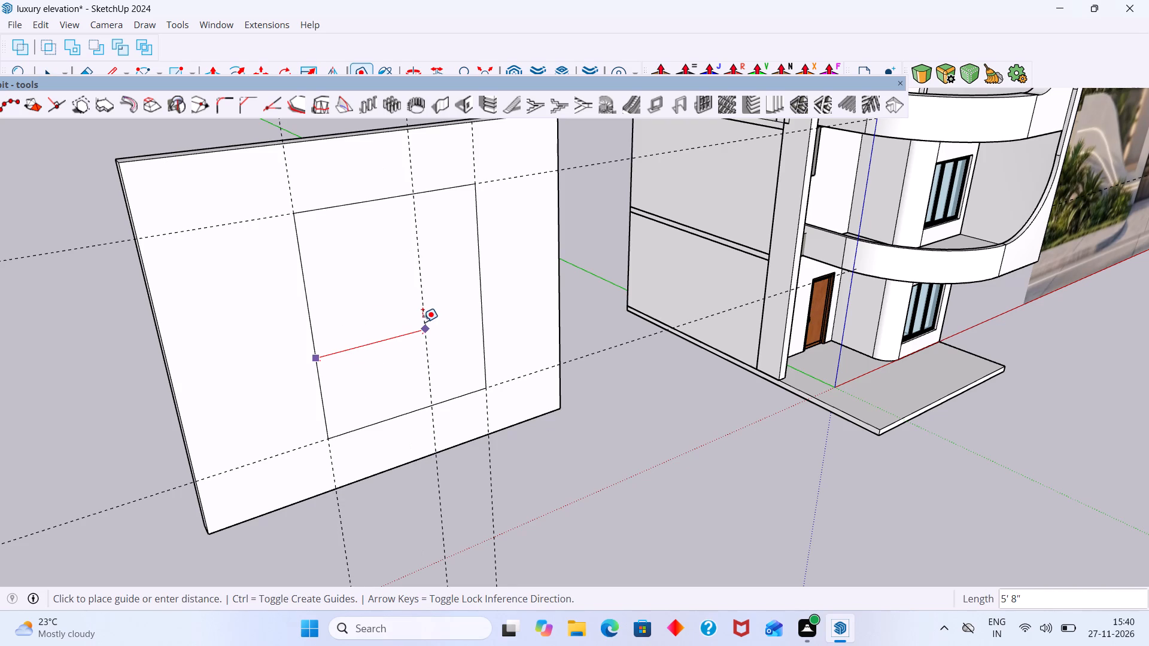
text(4')
key(Return)
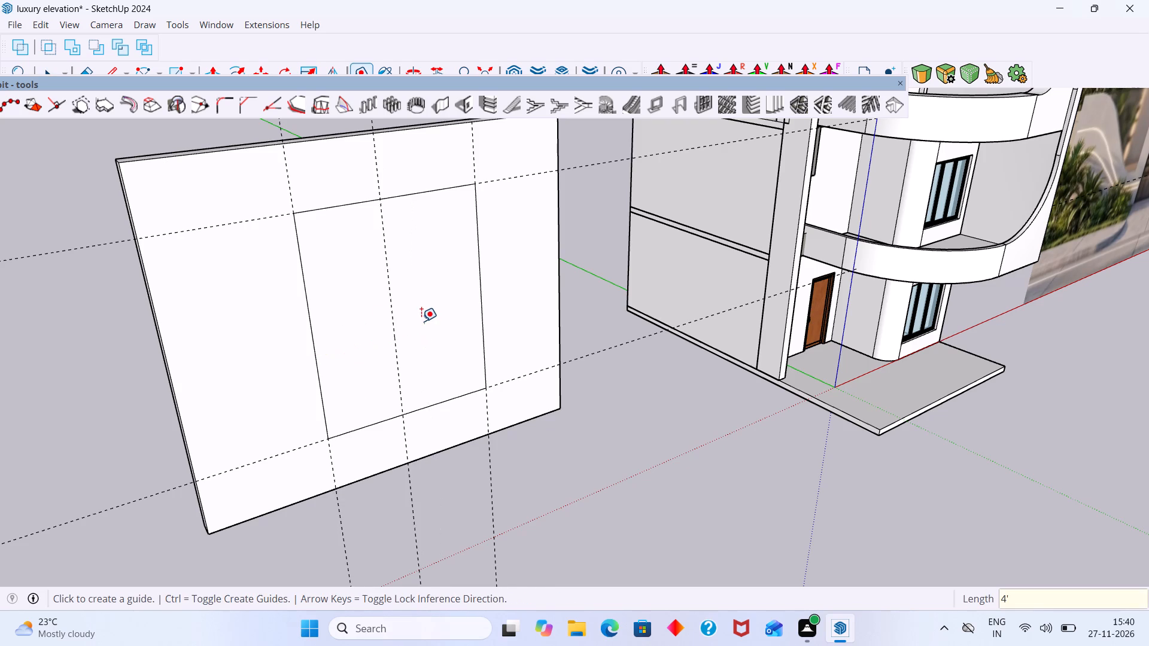
key(space)
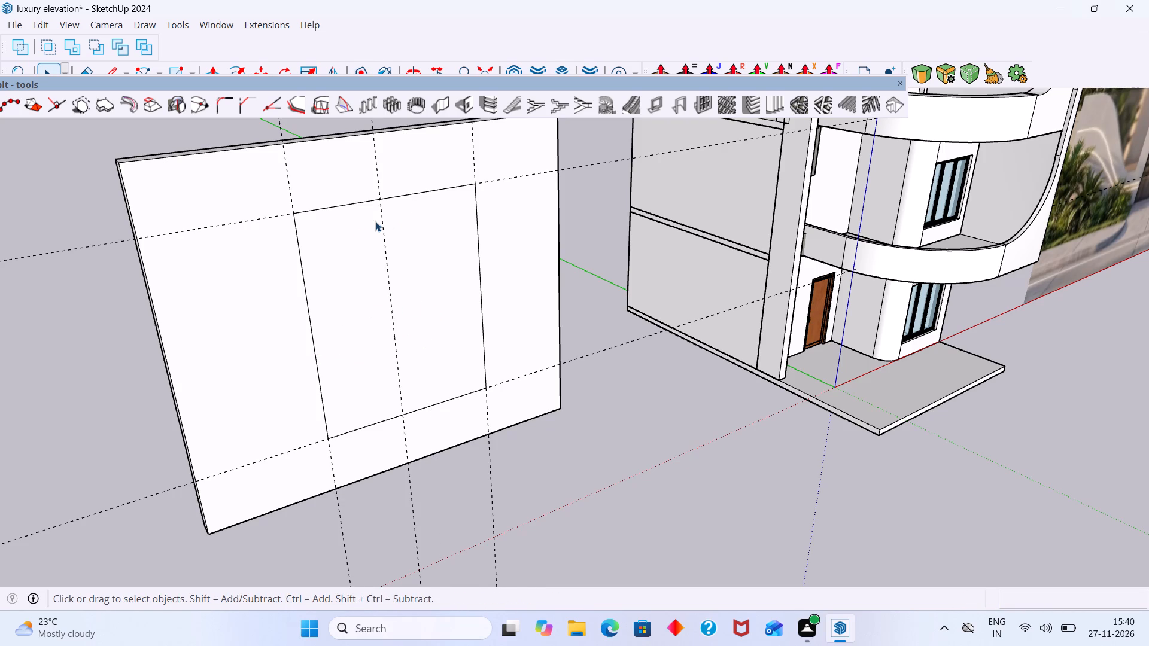
scroll(389, 407, down, 3)
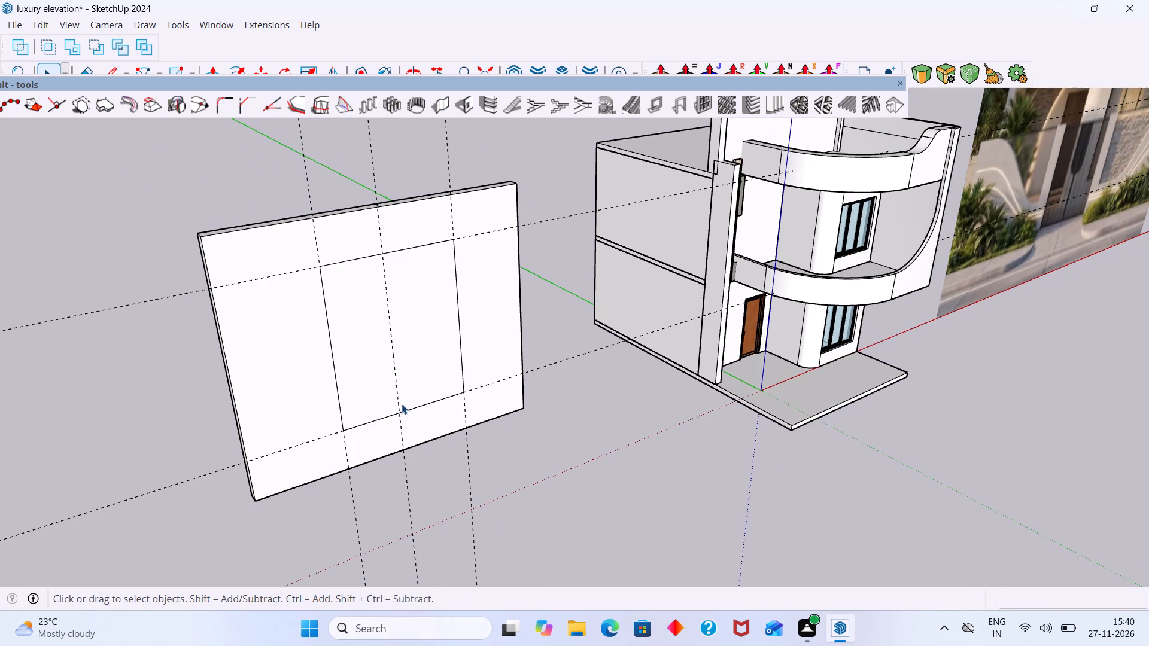
key(t)
scroll(349, 267, up, 2)
click(351, 259)
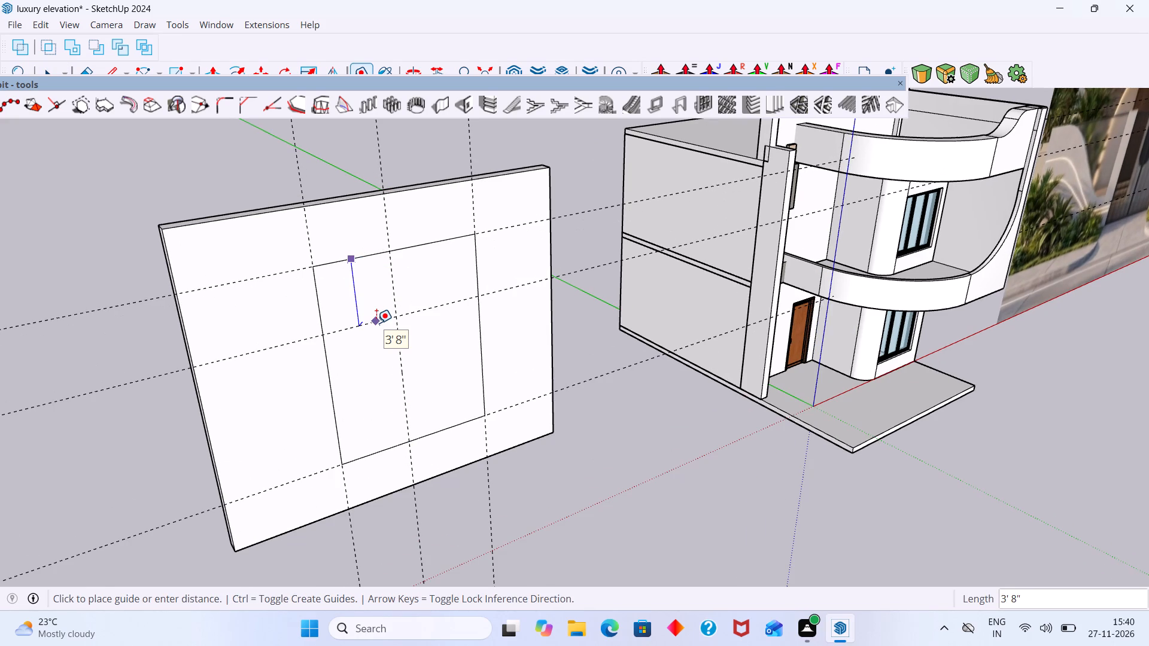
text(4')
key(Return)
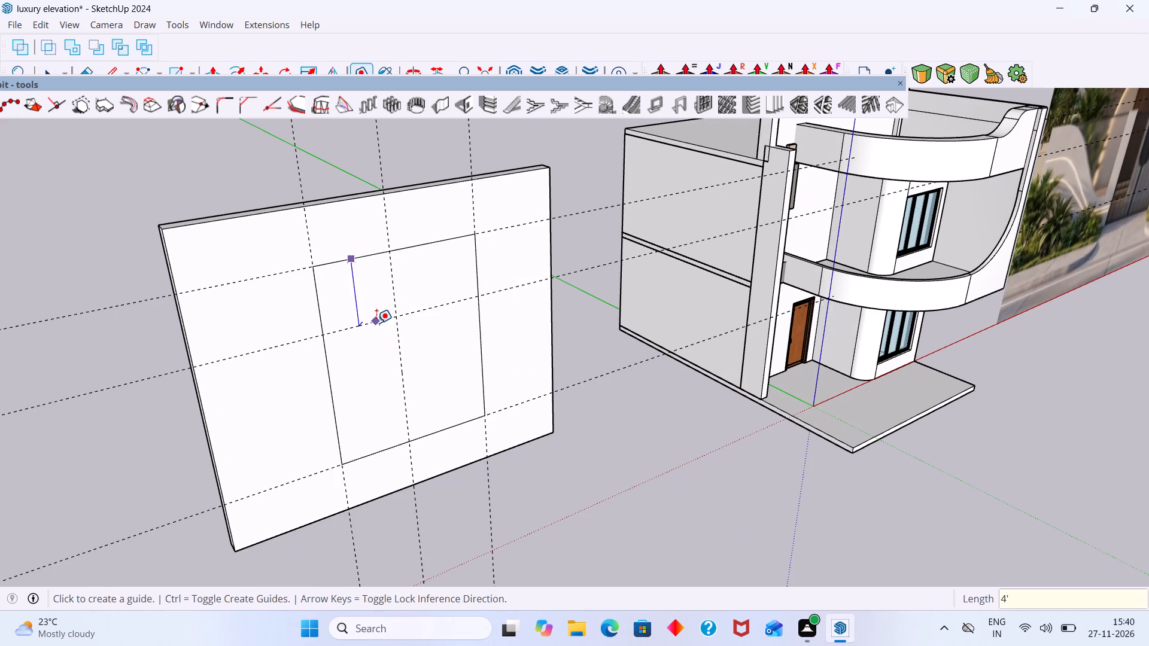
key(space)
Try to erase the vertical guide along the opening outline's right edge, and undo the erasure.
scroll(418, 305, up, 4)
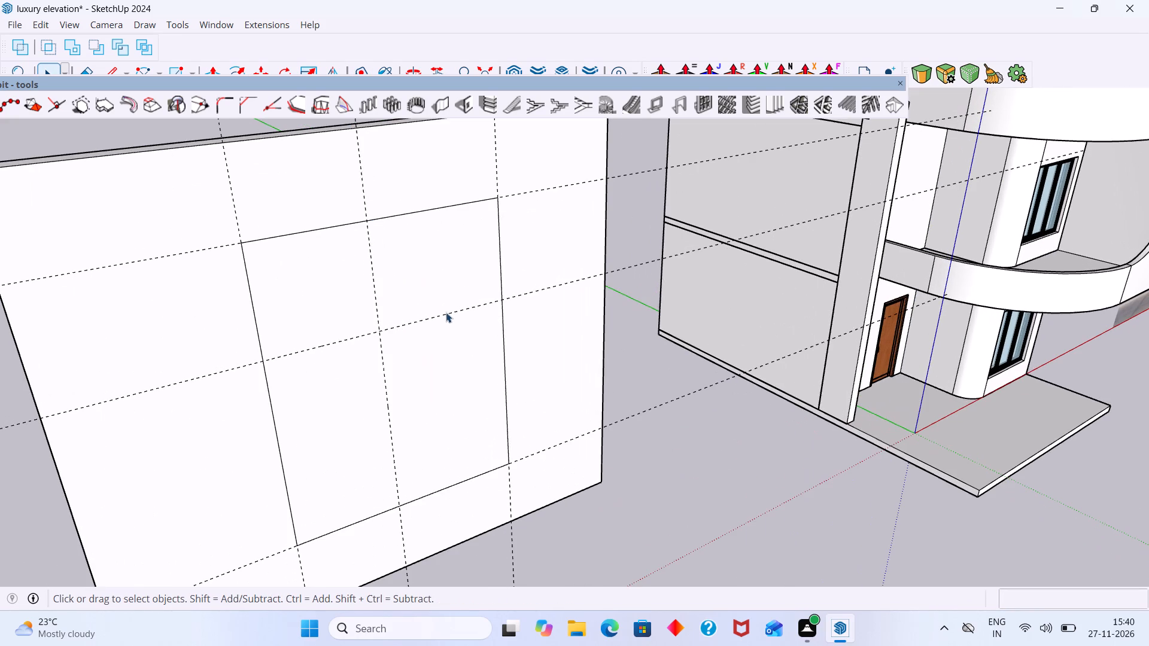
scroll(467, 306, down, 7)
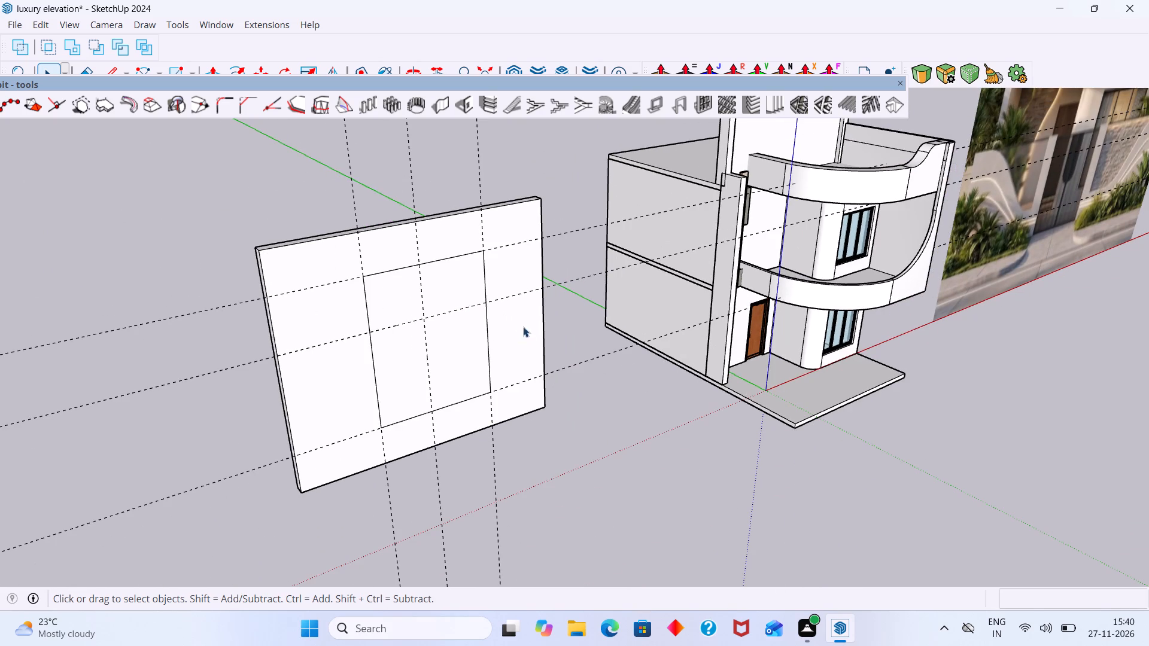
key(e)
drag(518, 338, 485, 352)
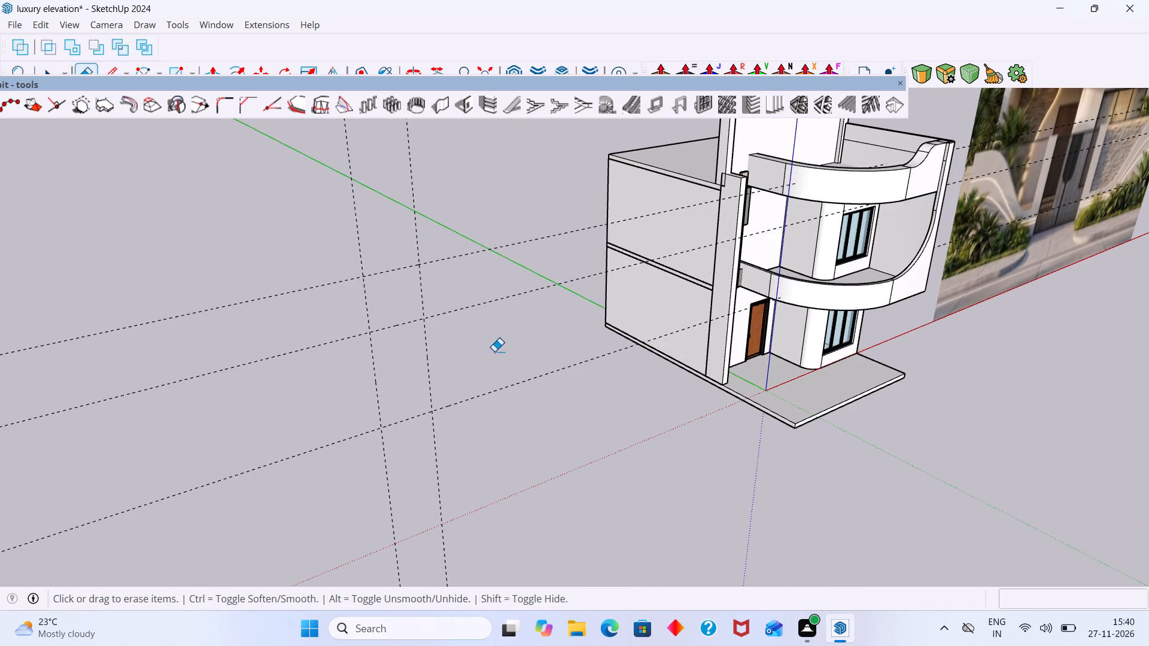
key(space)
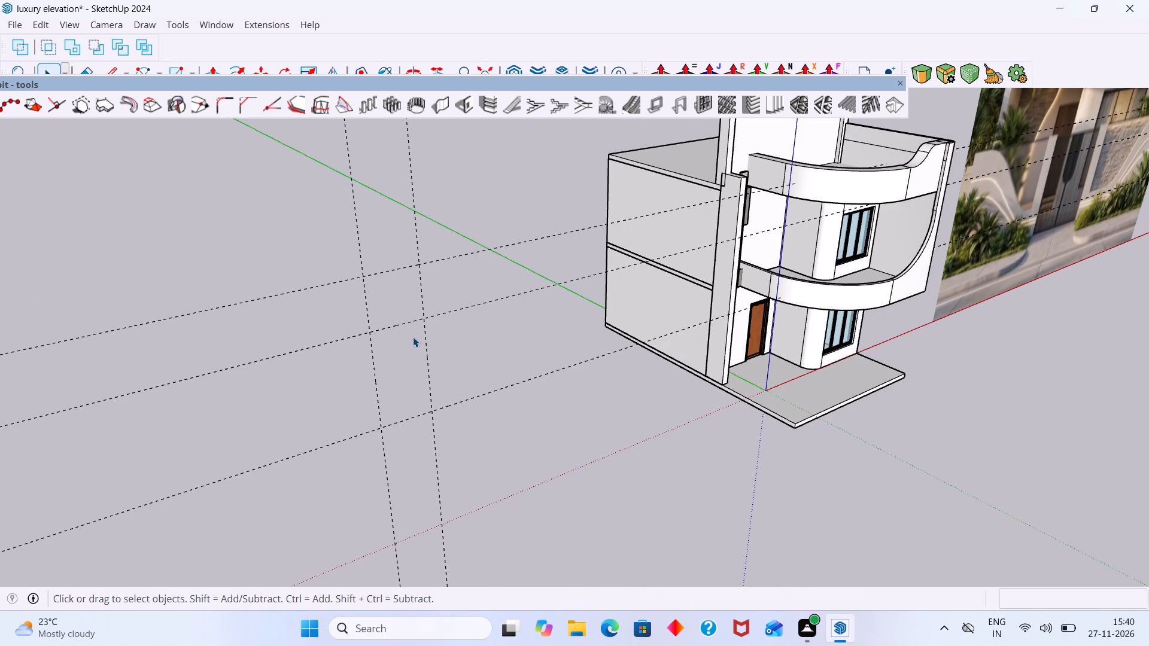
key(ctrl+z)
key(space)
Draw a 4' by 4' rectangle from the opening outline's top-left corner to the intersection of the two inner guides.
key(r)
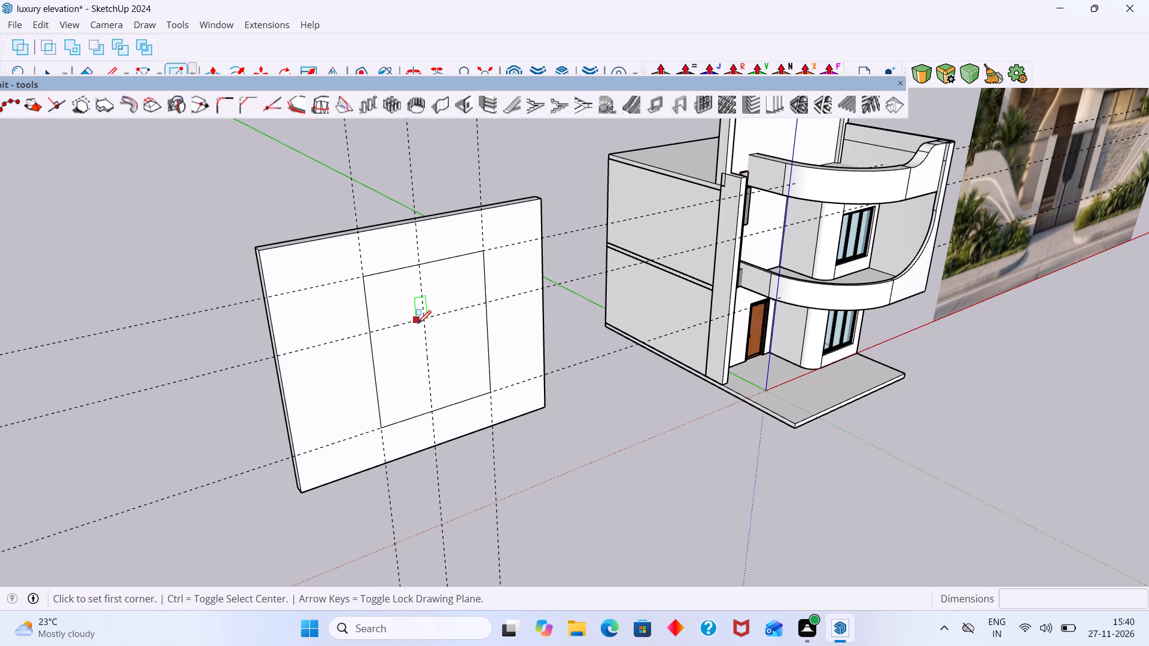
click(364, 277)
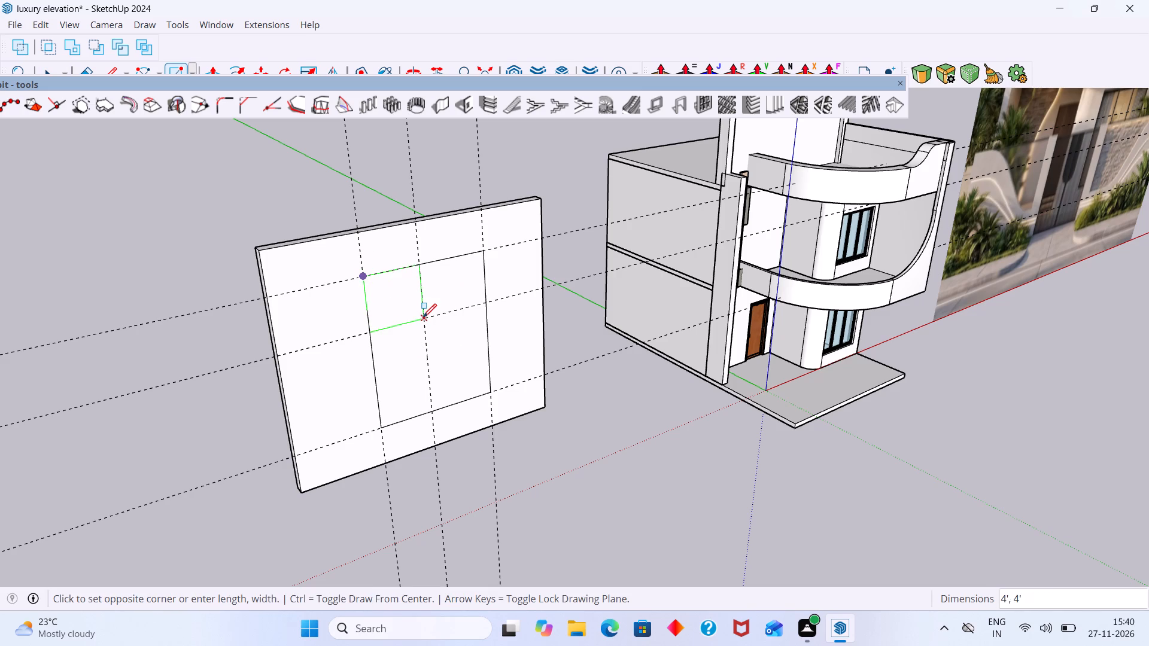
click(424, 317)
key(space)
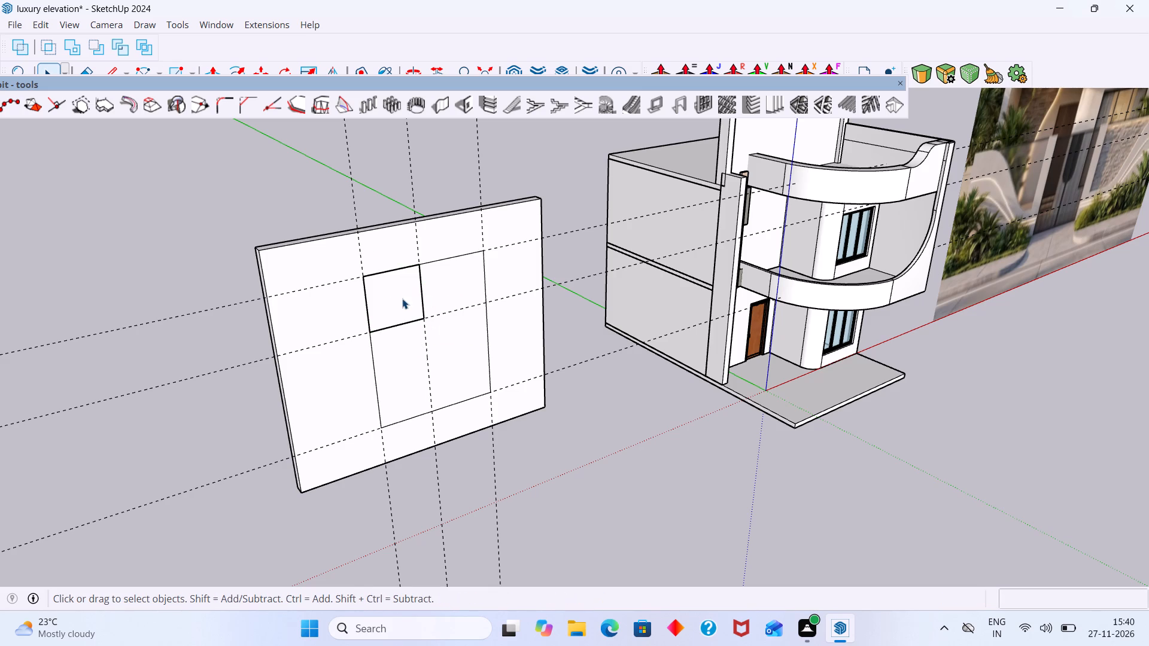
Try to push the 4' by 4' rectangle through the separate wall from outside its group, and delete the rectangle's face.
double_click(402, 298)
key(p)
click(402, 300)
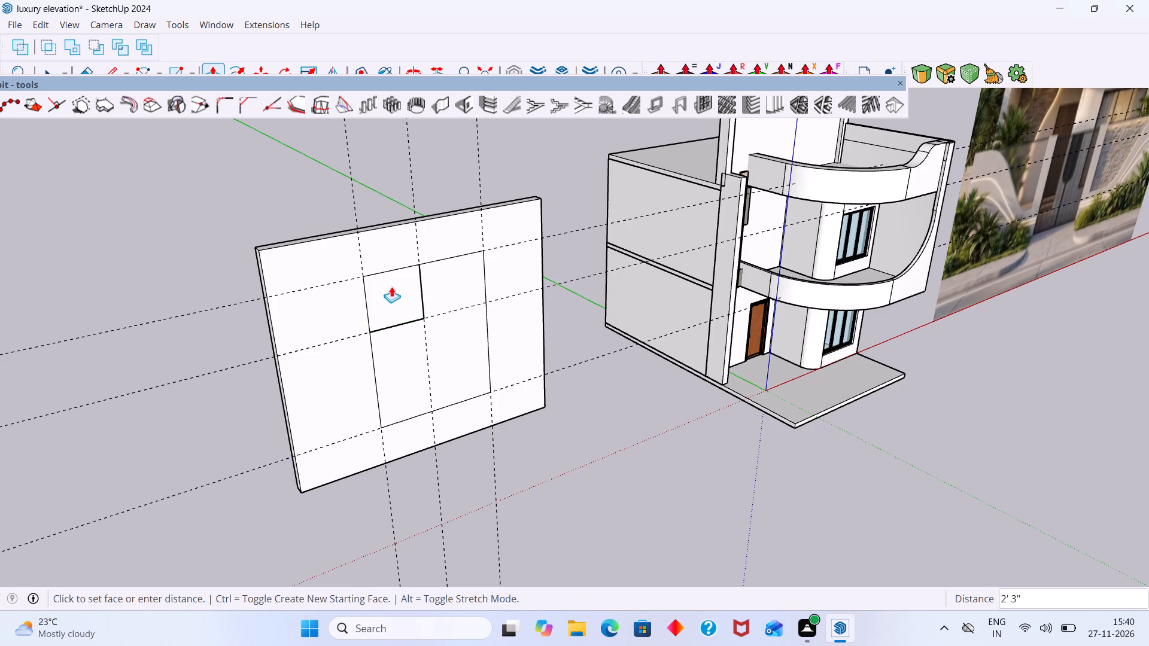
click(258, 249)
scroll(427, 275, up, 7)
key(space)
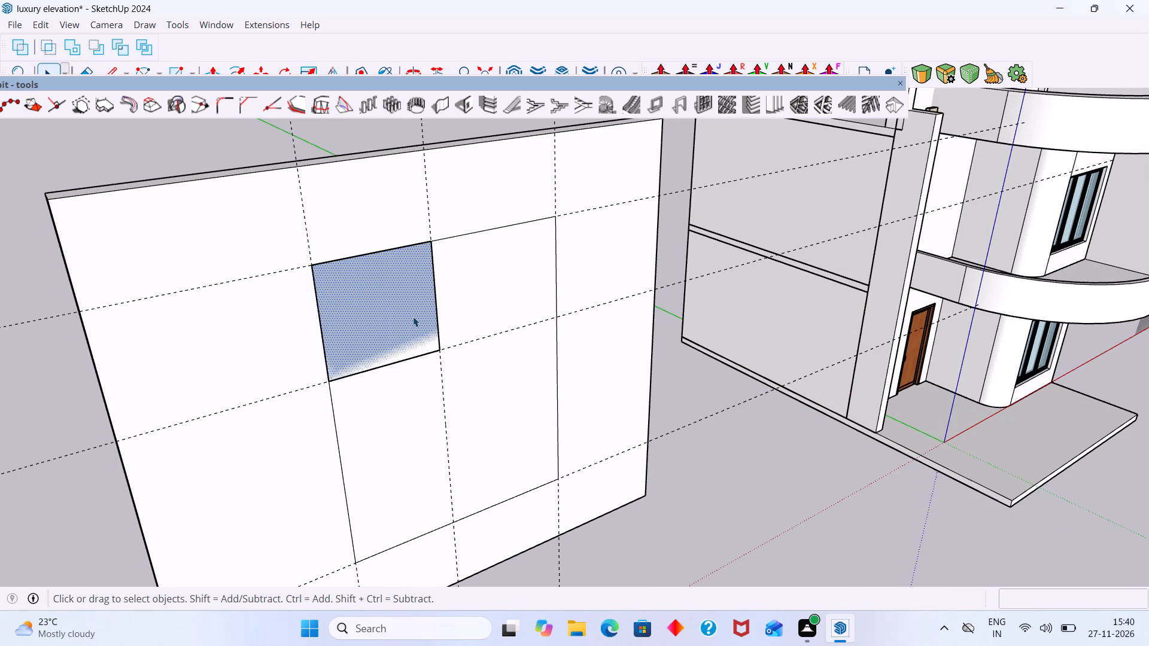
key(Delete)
Redraw the 4' by 4' rectangle inside the separate wall's group and push it 9" through the wall to cut the opening.
click(398, 315)
triple_click(396, 313)
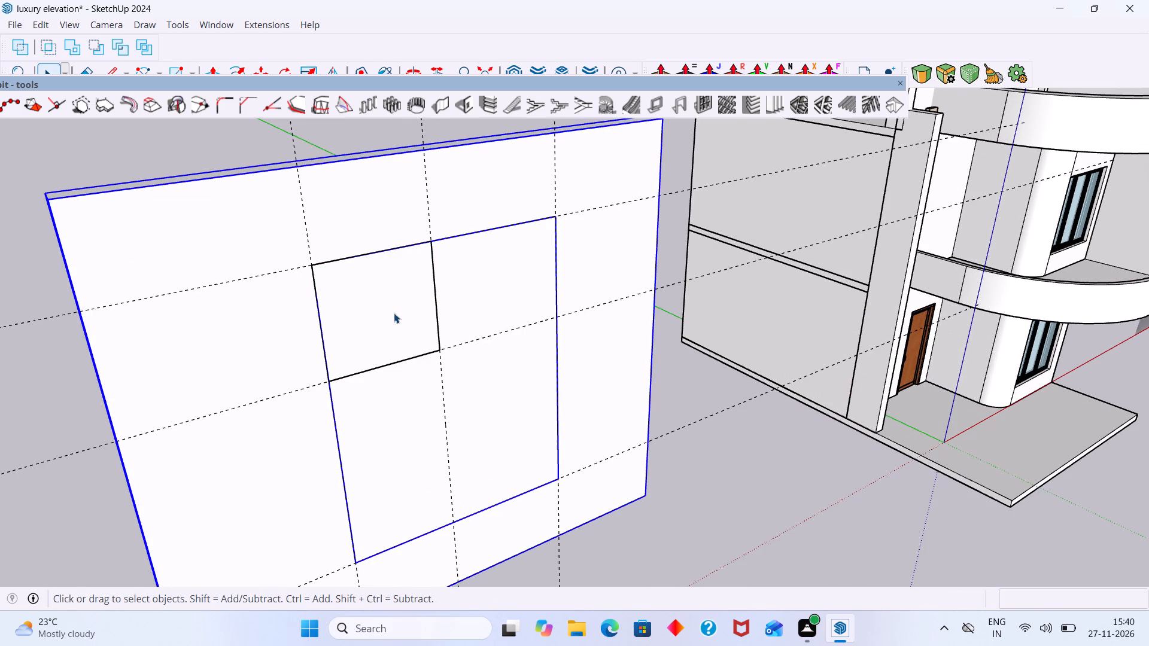
click(394, 313)
click(394, 316)
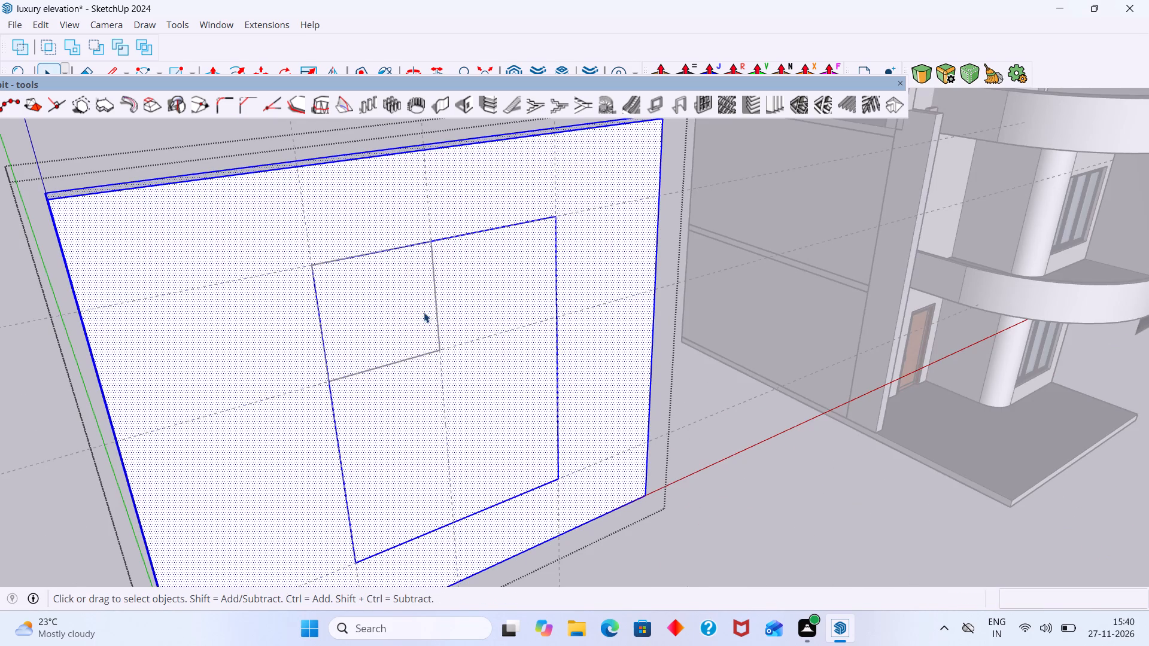
key(r)
click(315, 267)
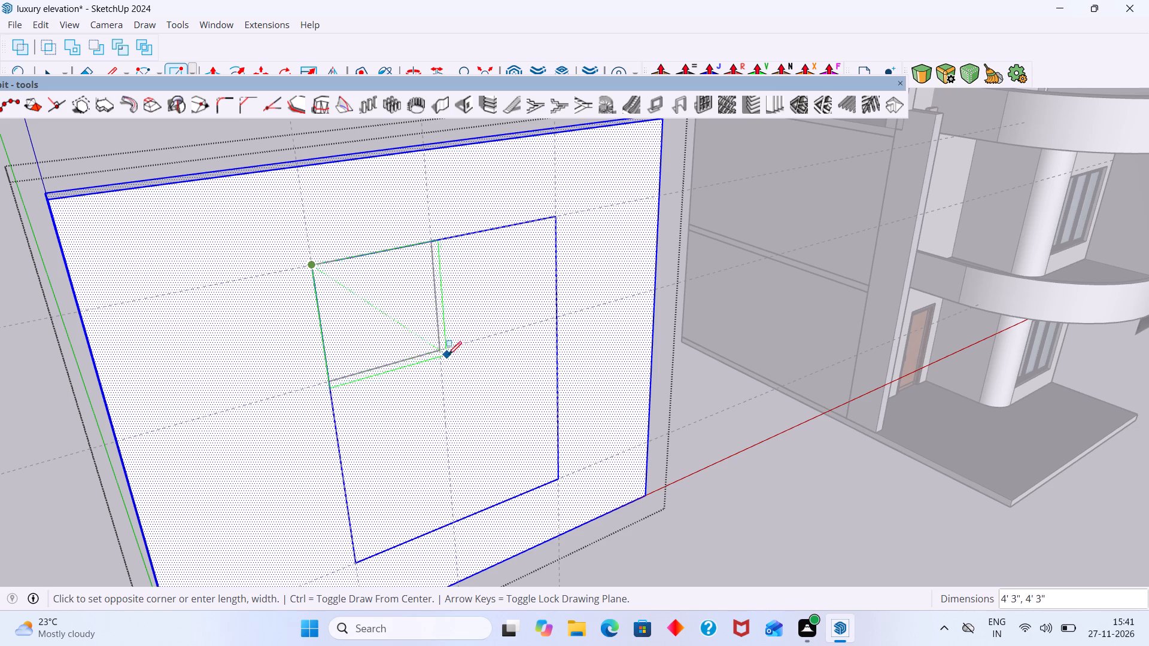
click(442, 345)
key(p)
click(406, 334)
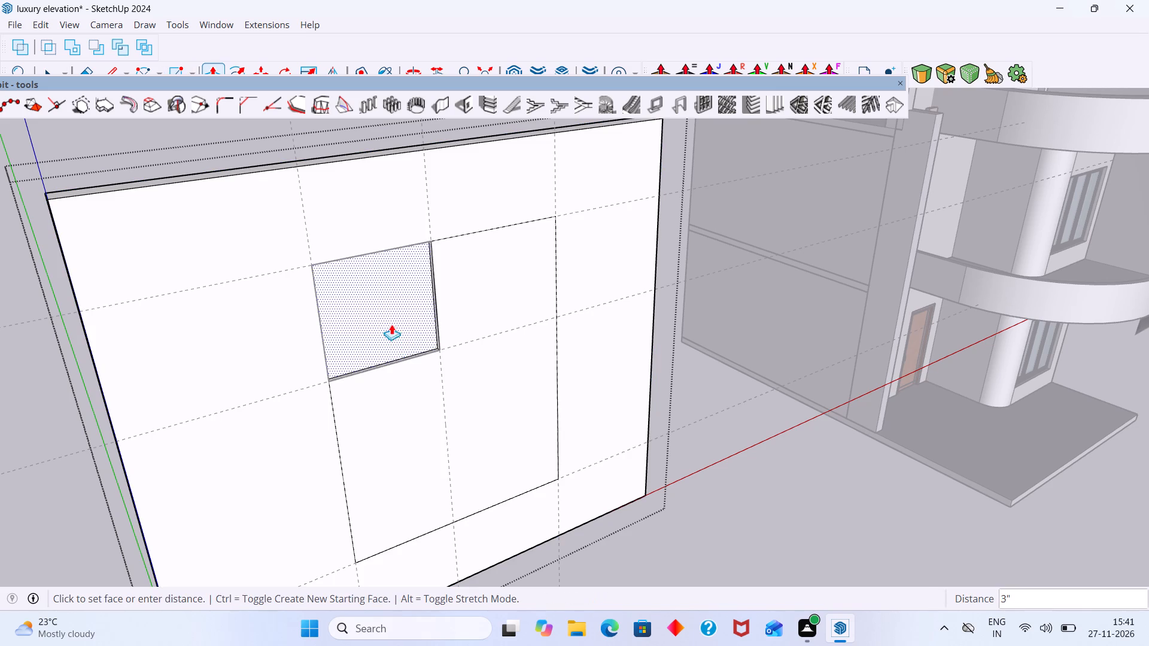
click(50, 190)
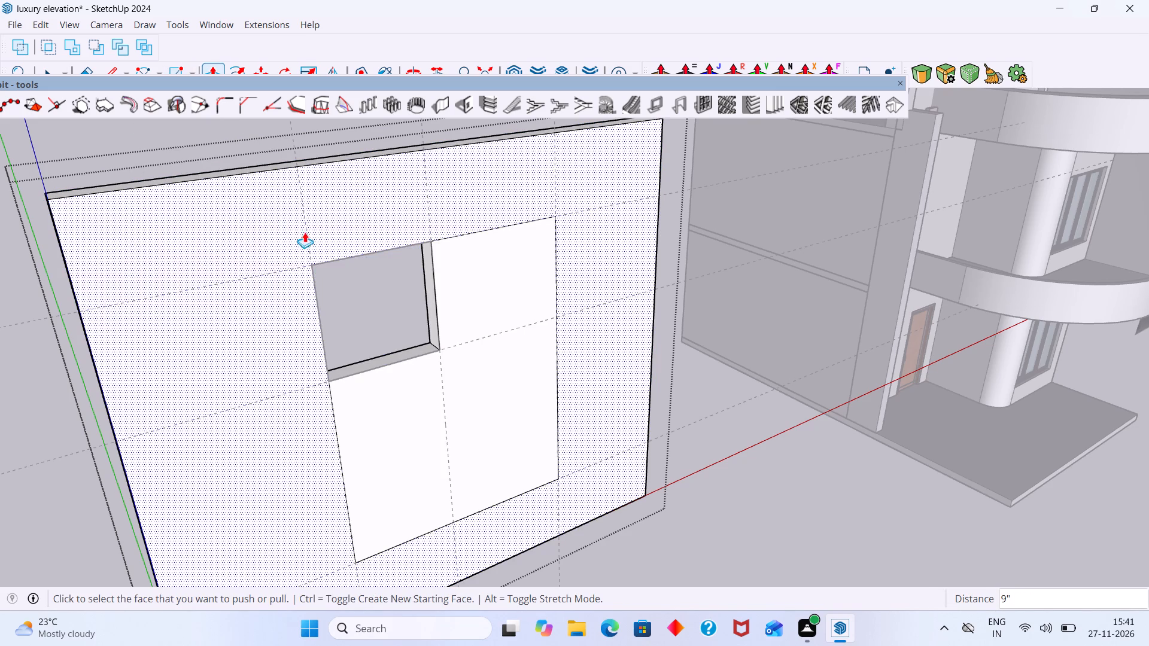
key(space)
scroll(446, 273, down, 9)
click(623, 374)
Delete all construction guides from the model.
middle_drag(475, 330, 367, 303)
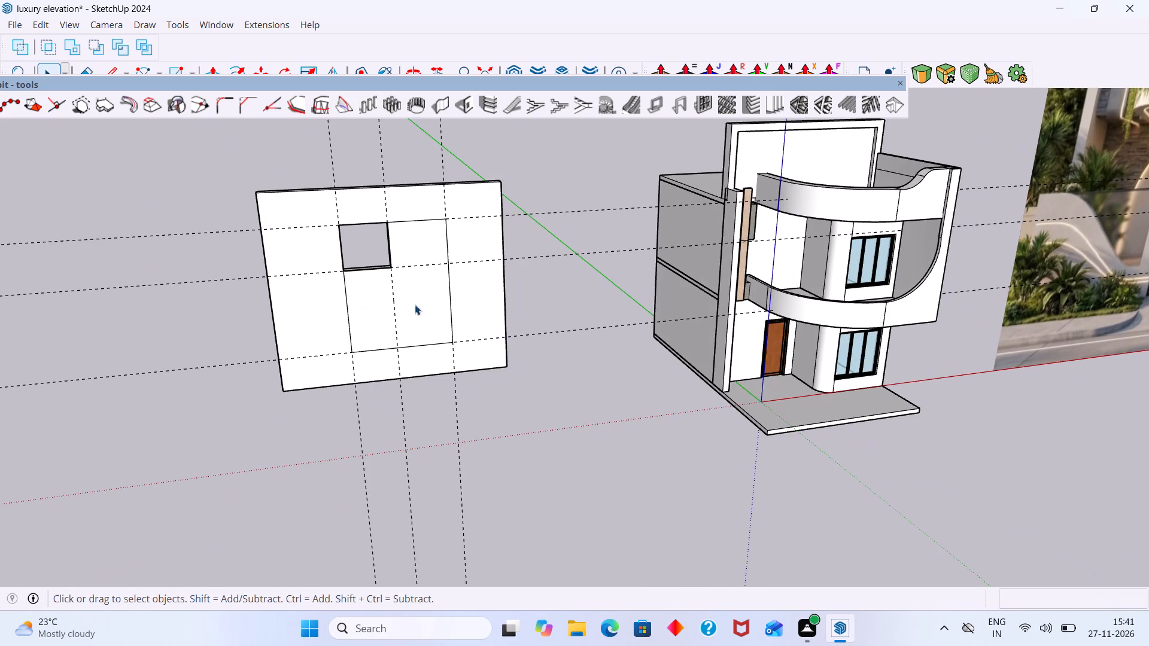
click(41, 24)
click(72, 170)
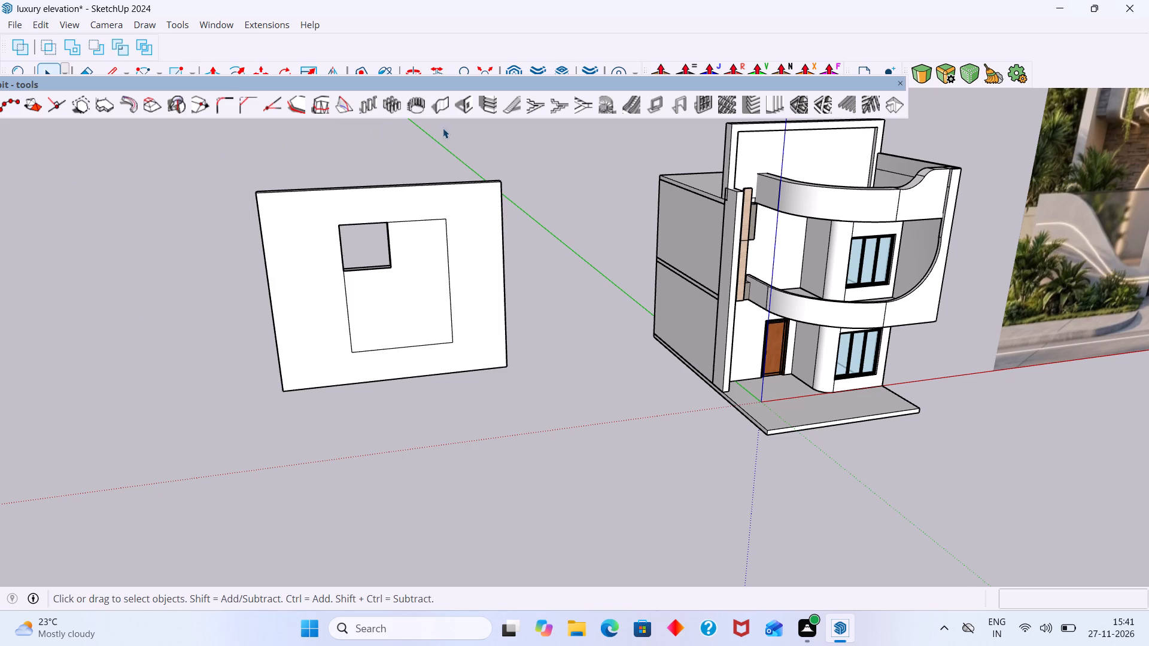
click(443, 133)
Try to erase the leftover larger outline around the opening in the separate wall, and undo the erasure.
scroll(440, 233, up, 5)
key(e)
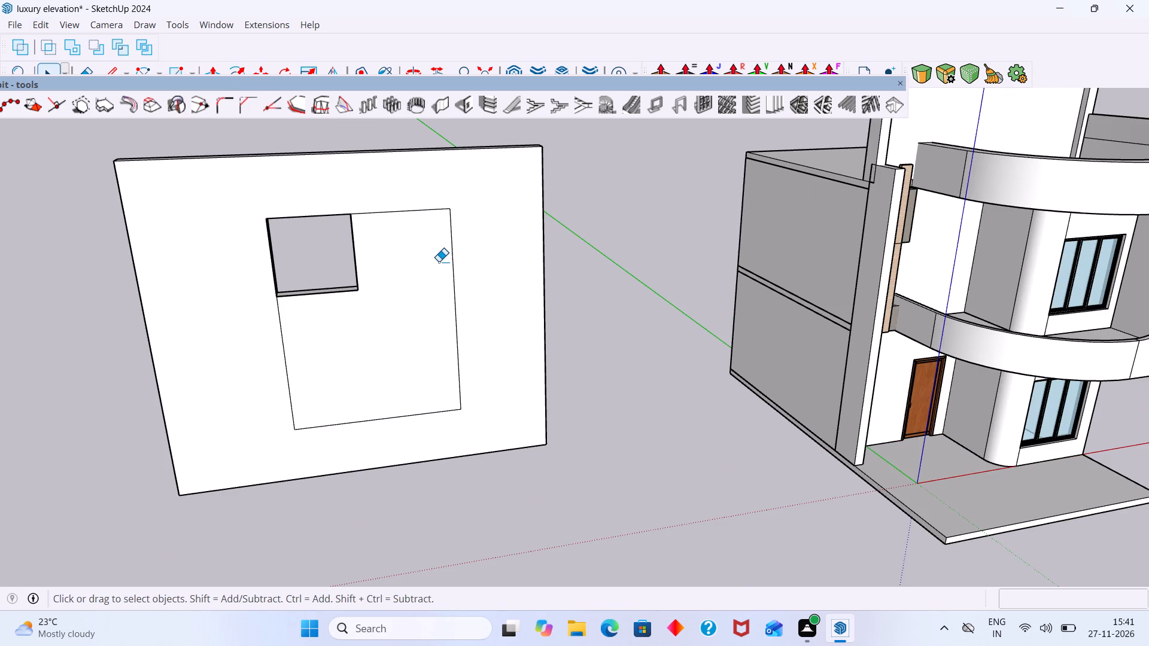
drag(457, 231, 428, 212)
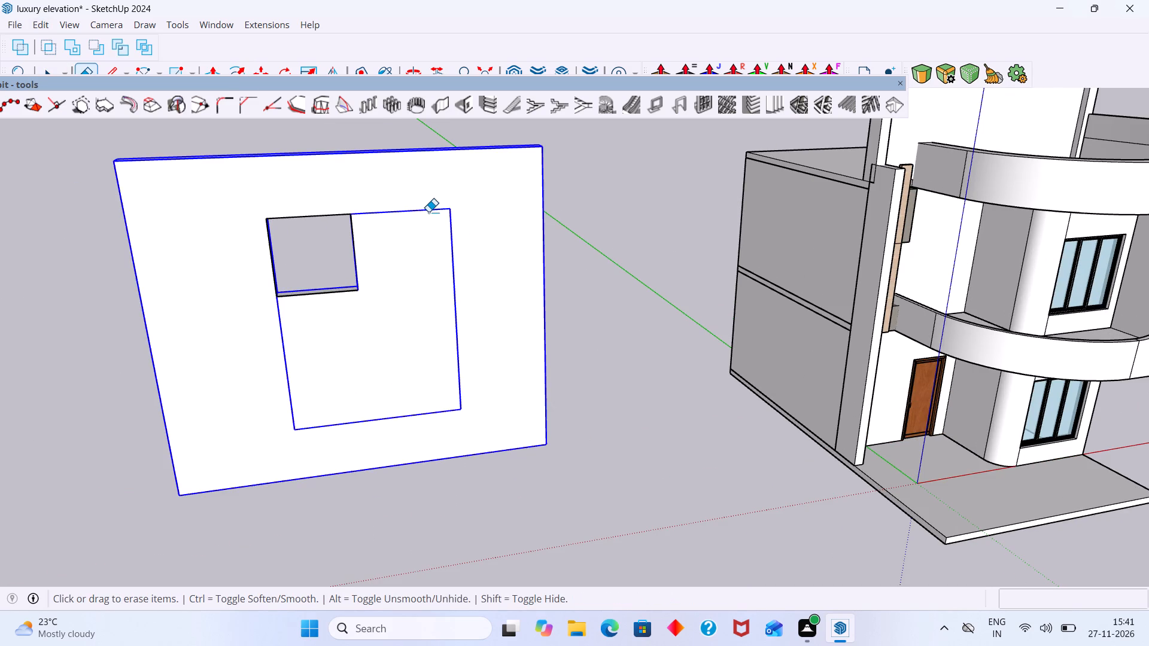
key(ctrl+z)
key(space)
Draw a 4' by 4' infill rectangle across the new opening, midway through the wall's thickness.
scroll(306, 263, up, 2)
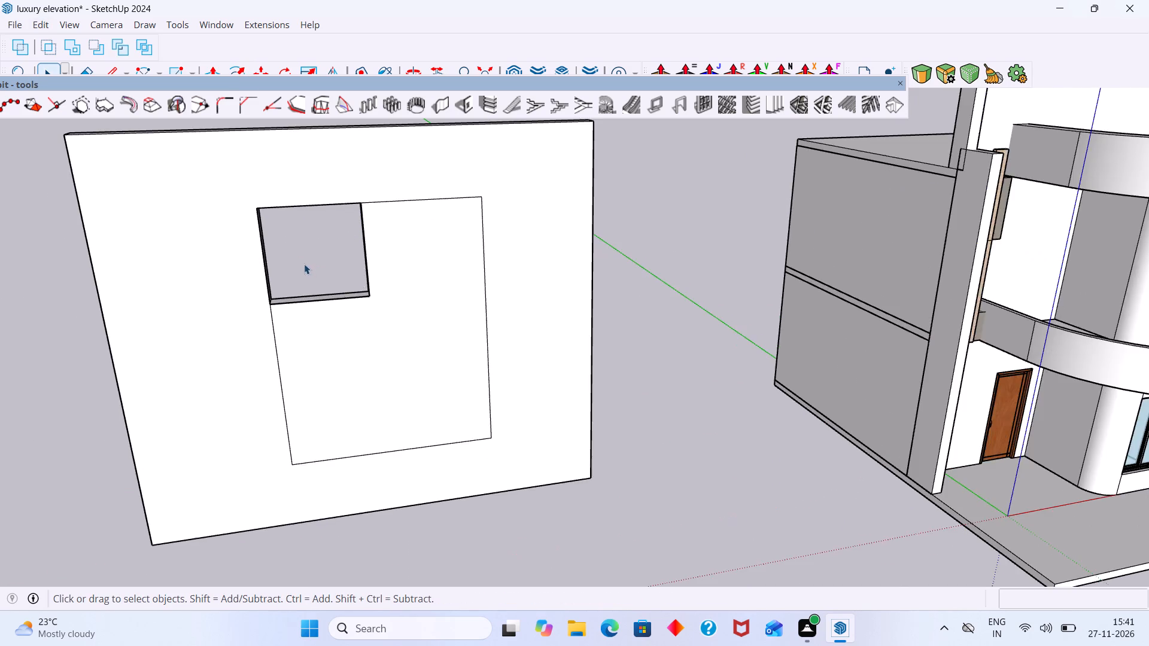
scroll(304, 264, up, 1)
middle_drag(304, 264, 443, 268)
middle_drag(452, 256, 417, 138)
shift+middle_drag(430, 144, 509, 346)
middle_drag(513, 322, 333, 230)
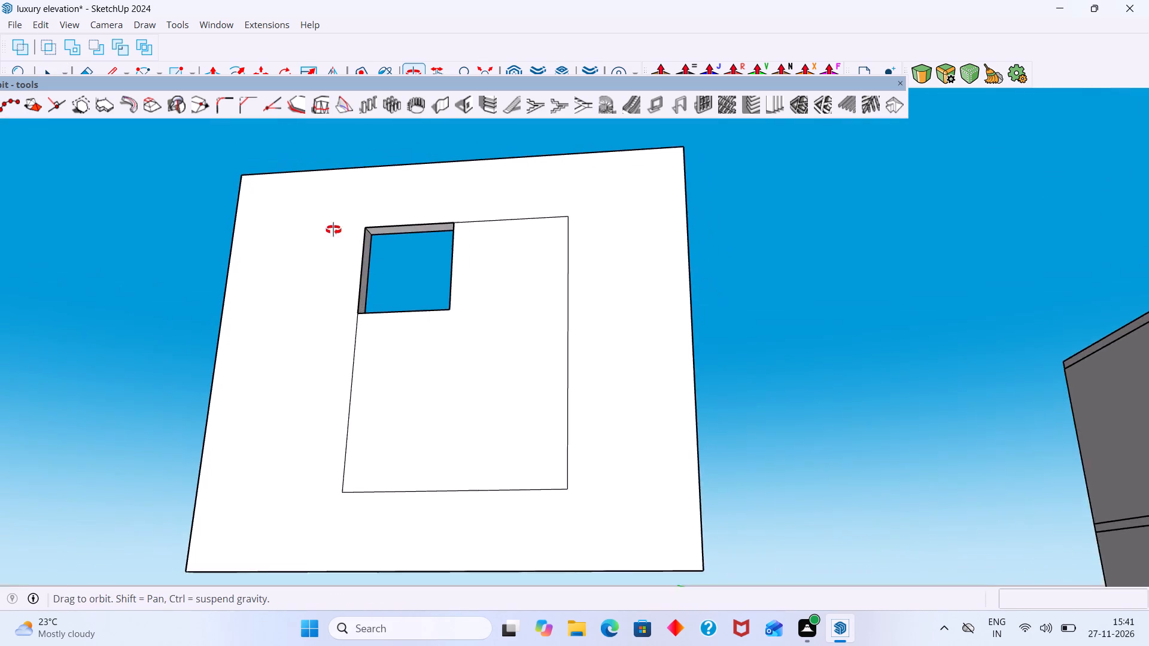
middle_drag(333, 230, 333, 228)
scroll(357, 227, up, 1)
key(r)
scroll(436, 251, up, 6)
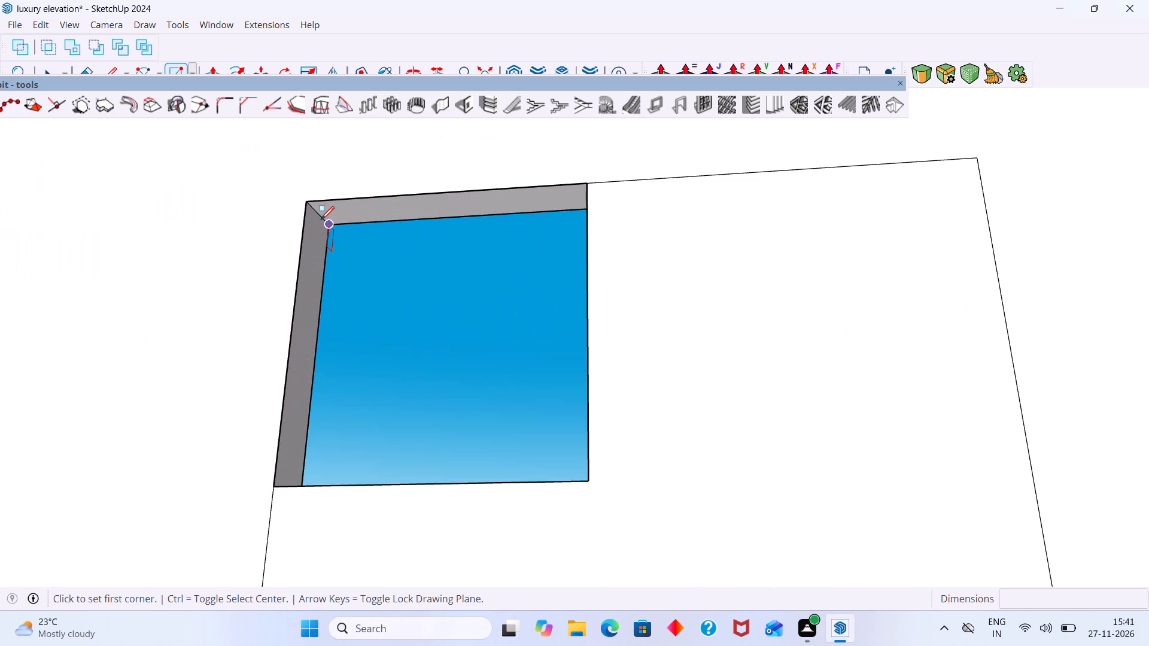
click(317, 217)
middle_drag(591, 429, 792, 635)
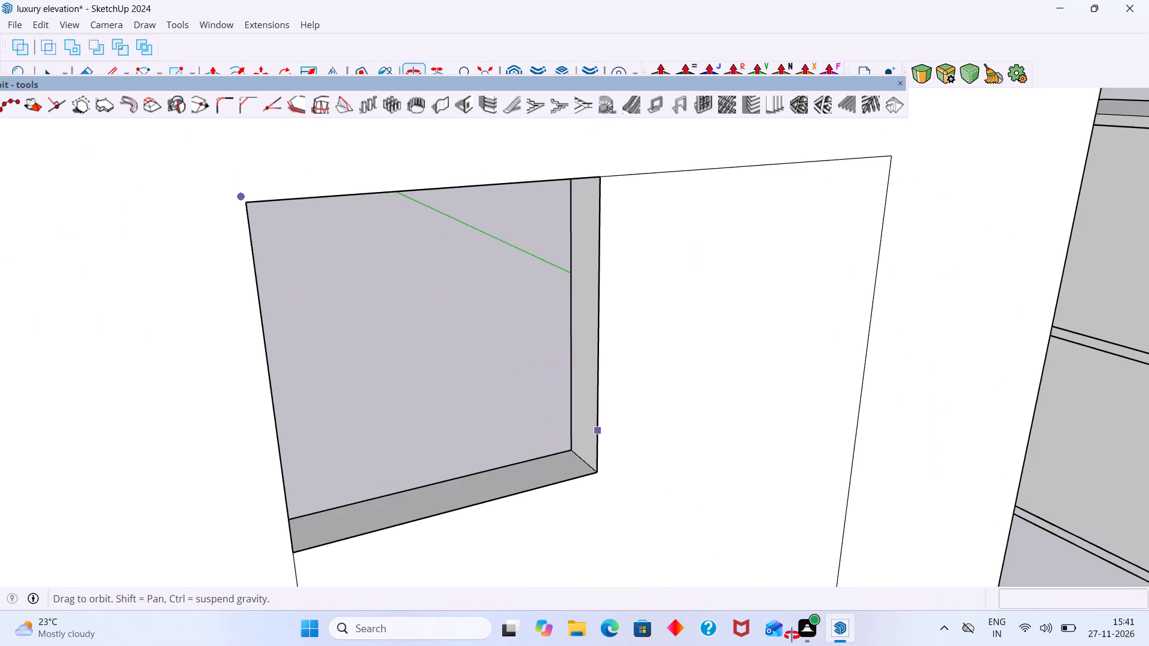
middle_drag(792, 635, 794, 631)
click(586, 462)
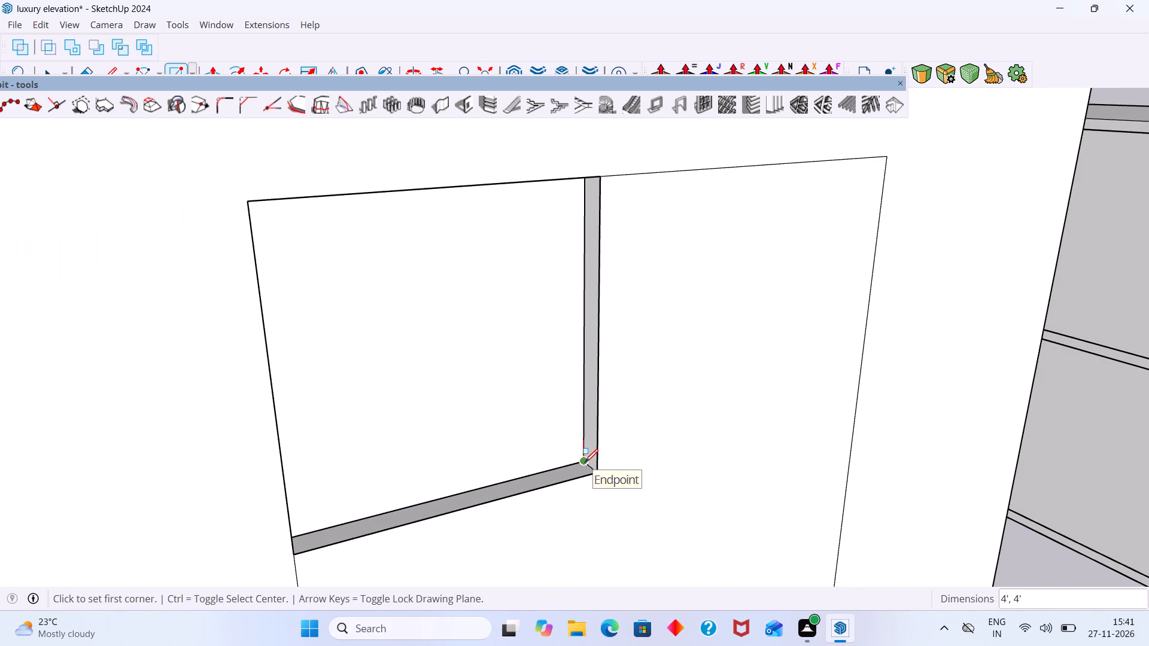
key(space)
Create a rectangular window frame from the infill face with Panel Divider: 1 row, 2 columns, 9" depth, 4" frame width, 1" divider.
middle_drag(557, 425, 486, 389)
click(486, 368)
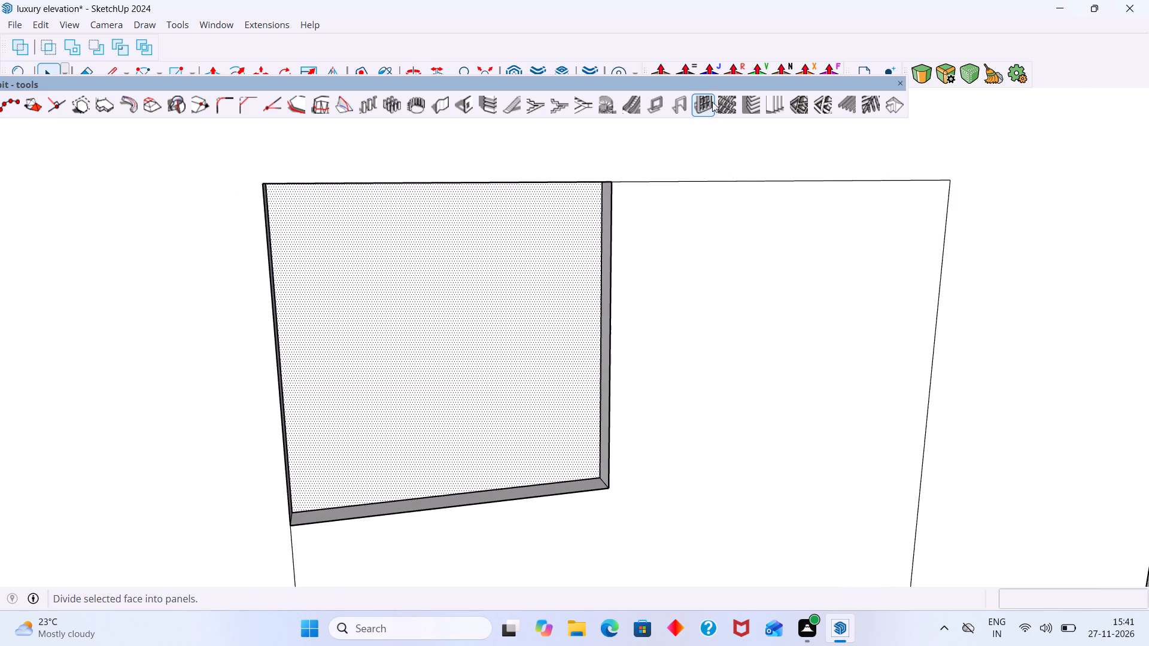
click(709, 100)
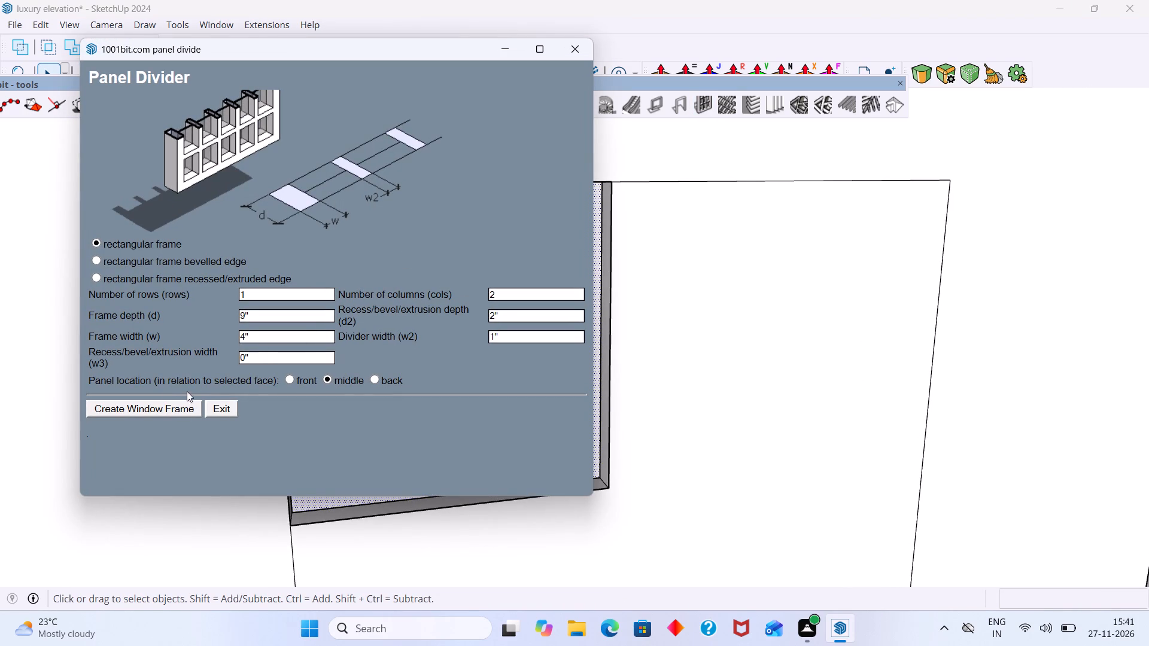
click(158, 407)
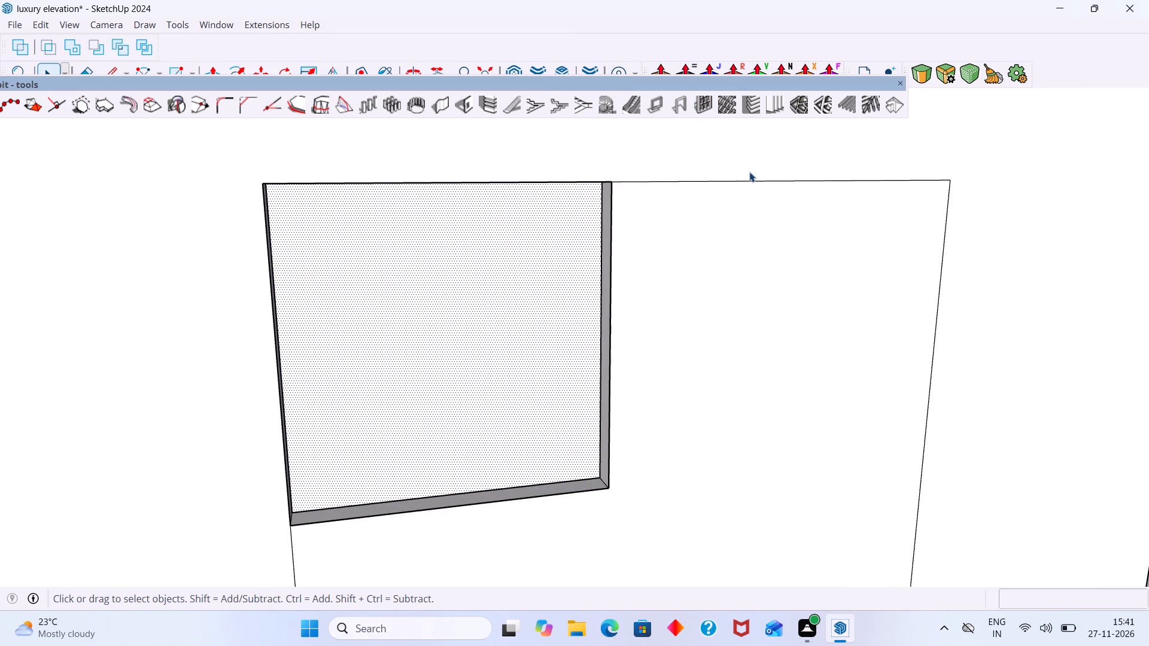
Create another window frame from the infill face with the Panel Divider frame width set to 2".
click(708, 109)
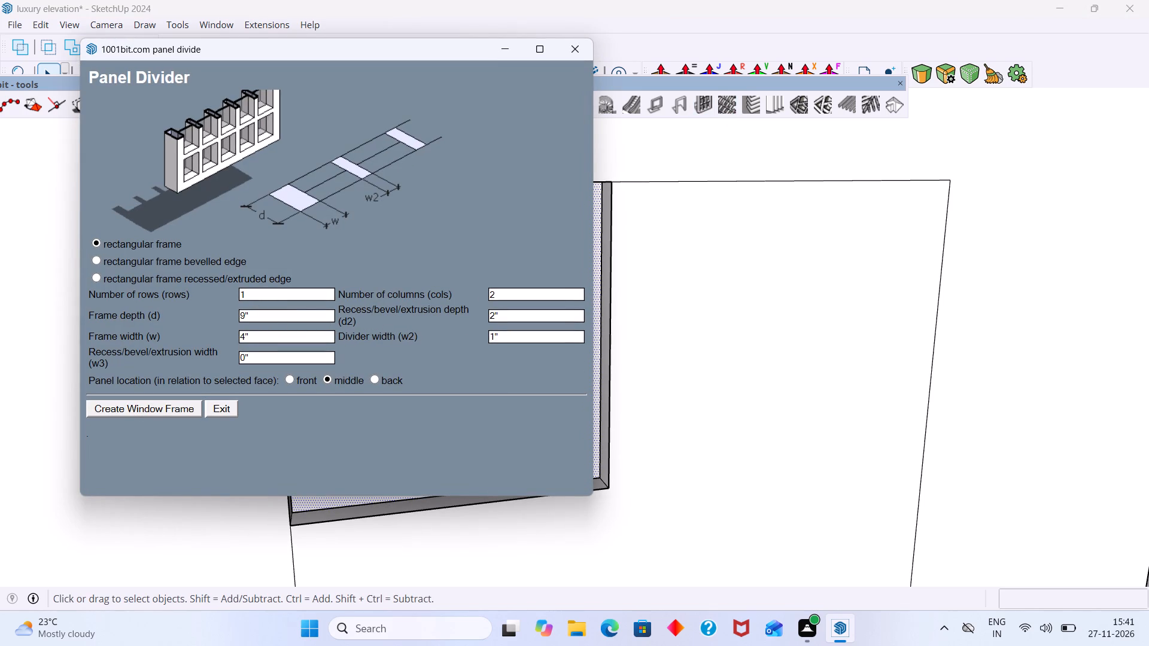
click(250, 337)
key(BackSpace)
key(2)
key(shift+quotedbl)
click(170, 409)
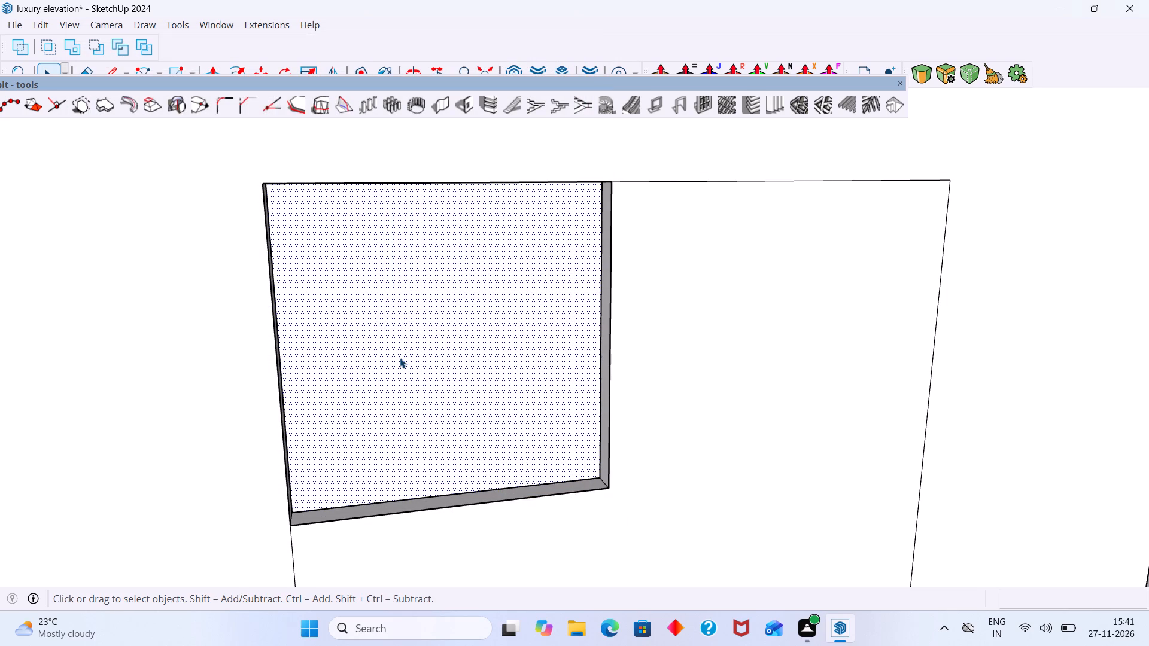
click(400, 358)
scroll(452, 339, down, 17)
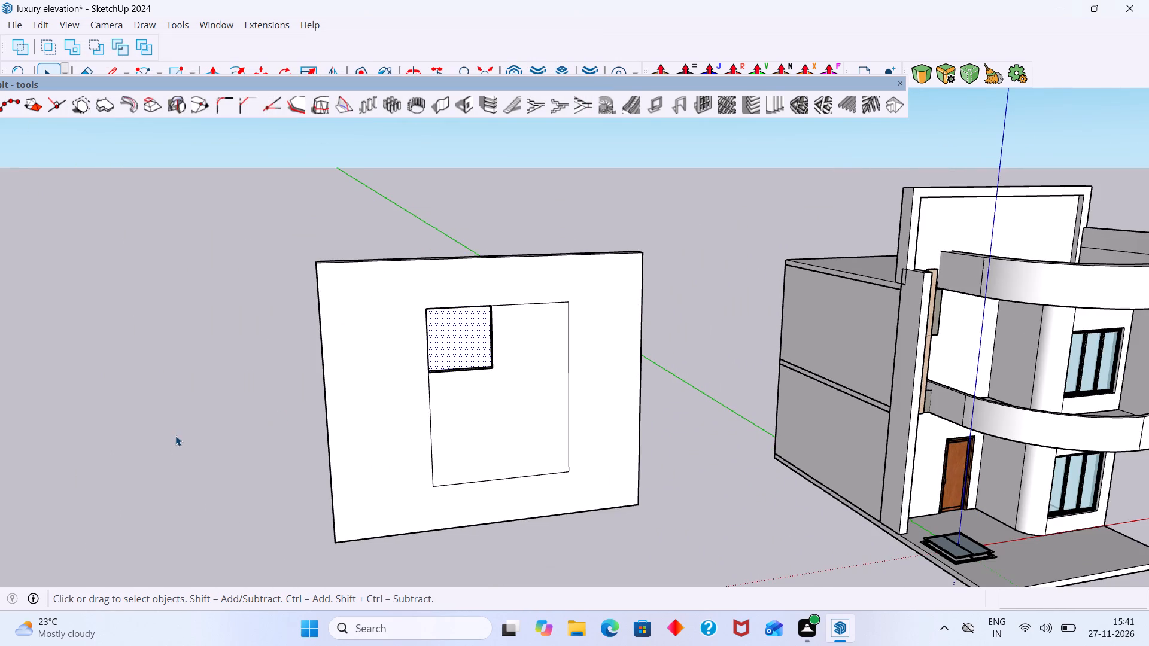
click(175, 435)
Create another window frame from the infill face with the Panel Divider frame depth set to 2.5".
scroll(511, 321, up, 5)
click(453, 342)
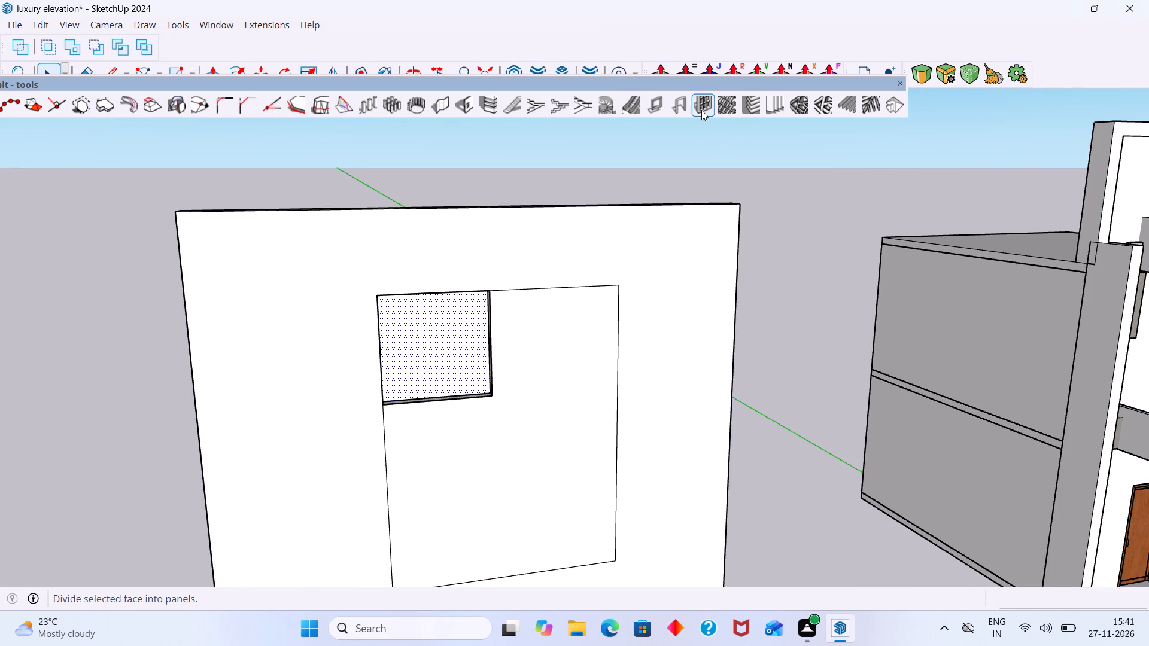
click(698, 101)
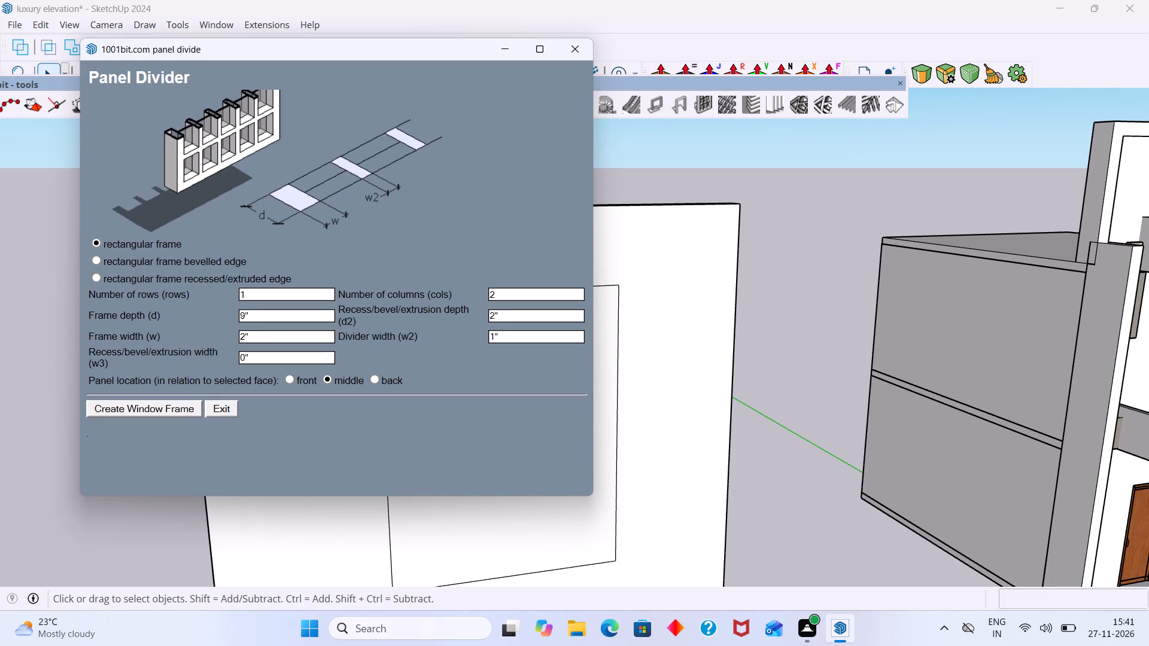
click(265, 317)
key(BackSpace)
text(2.5)
key(shift+quotedbl)
click(174, 408)
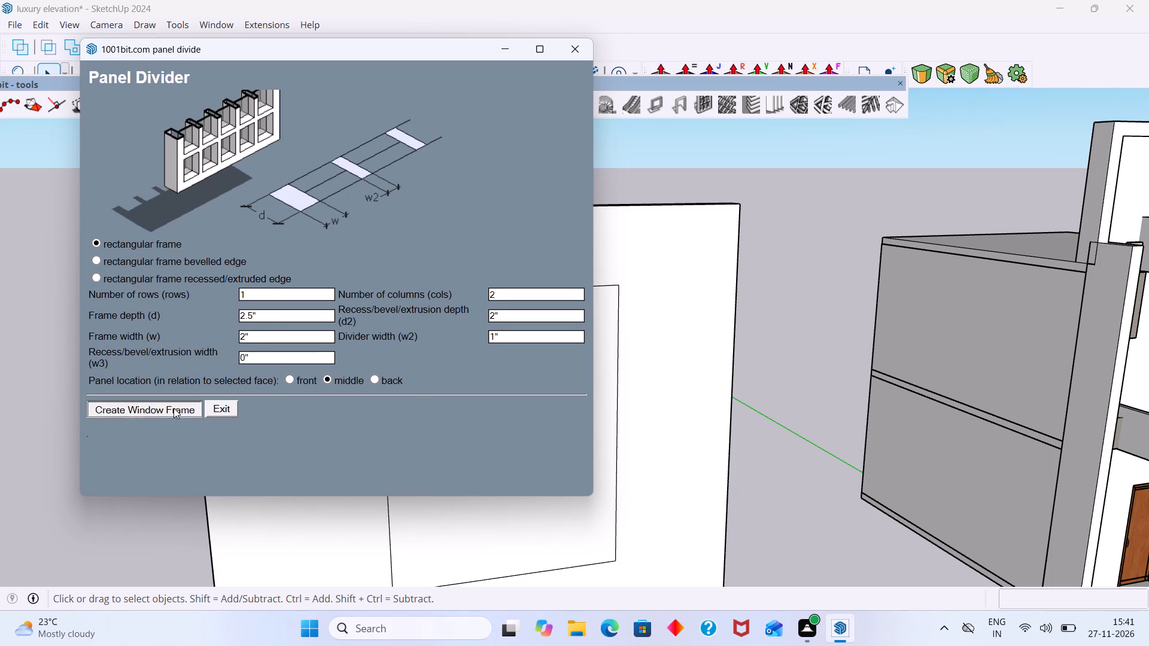
click(429, 357)
Delete the separate wall together with its infill rectangle.
scroll(531, 319, down, 14)
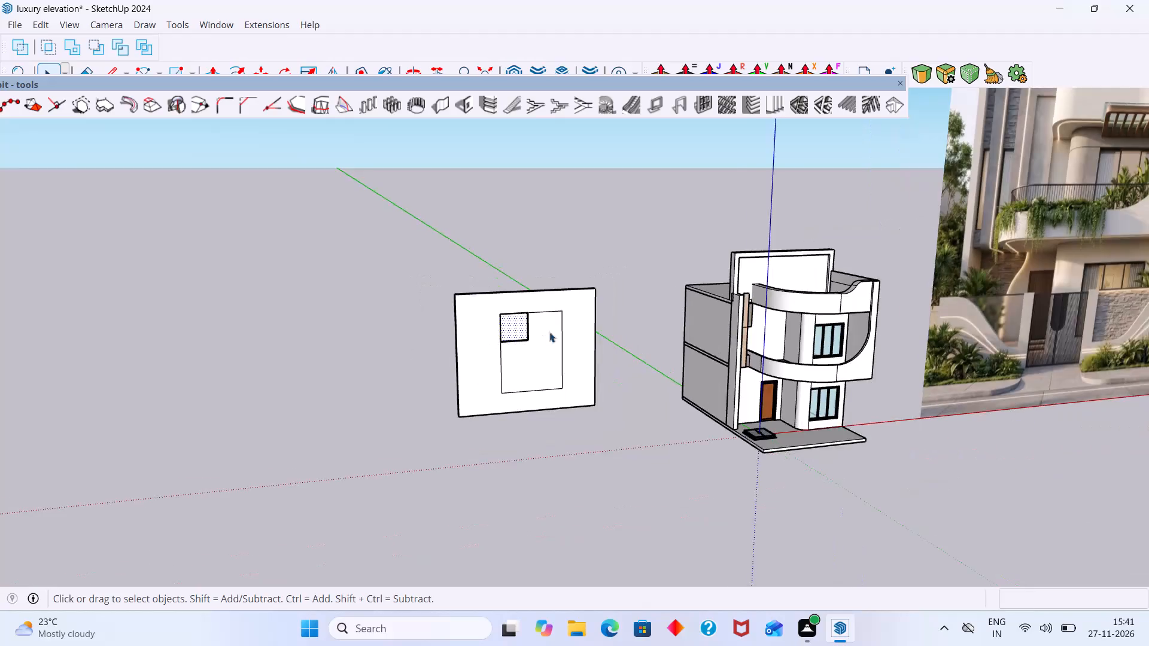
scroll(549, 332, down, 2)
drag(626, 403, 442, 267)
key(Delete)
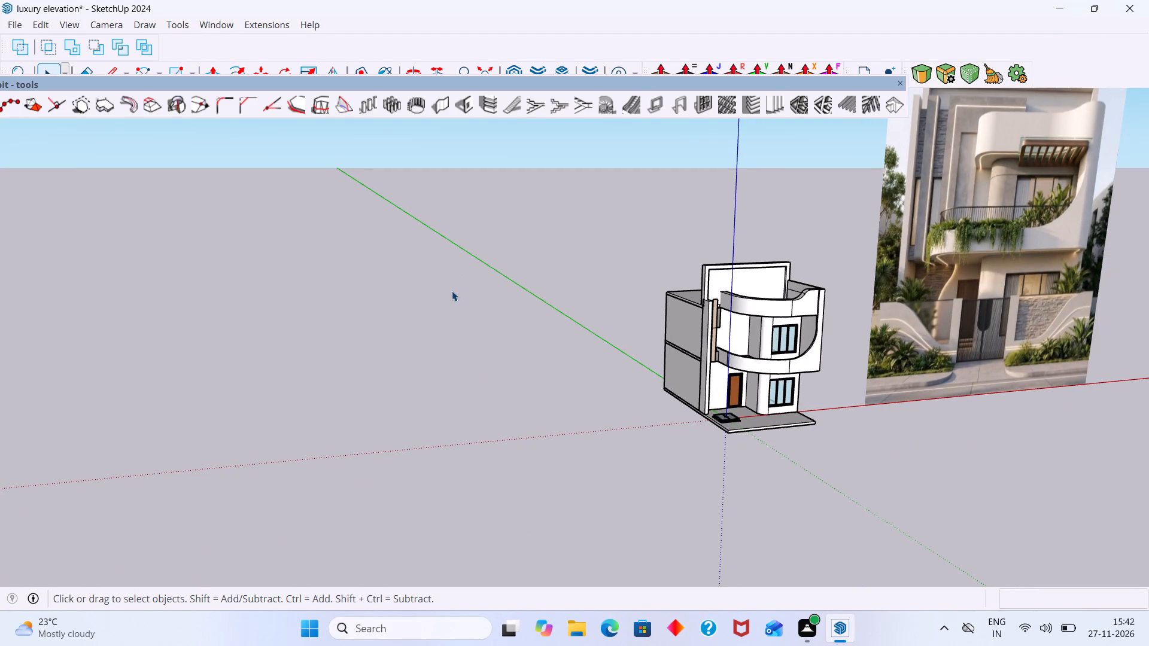
Draw a new upright rectangle about 10' 3" by 13' 4", perpendicular to the green axis, in the empty area beside the building.
key(r)
scroll(427, 385, up, 5)
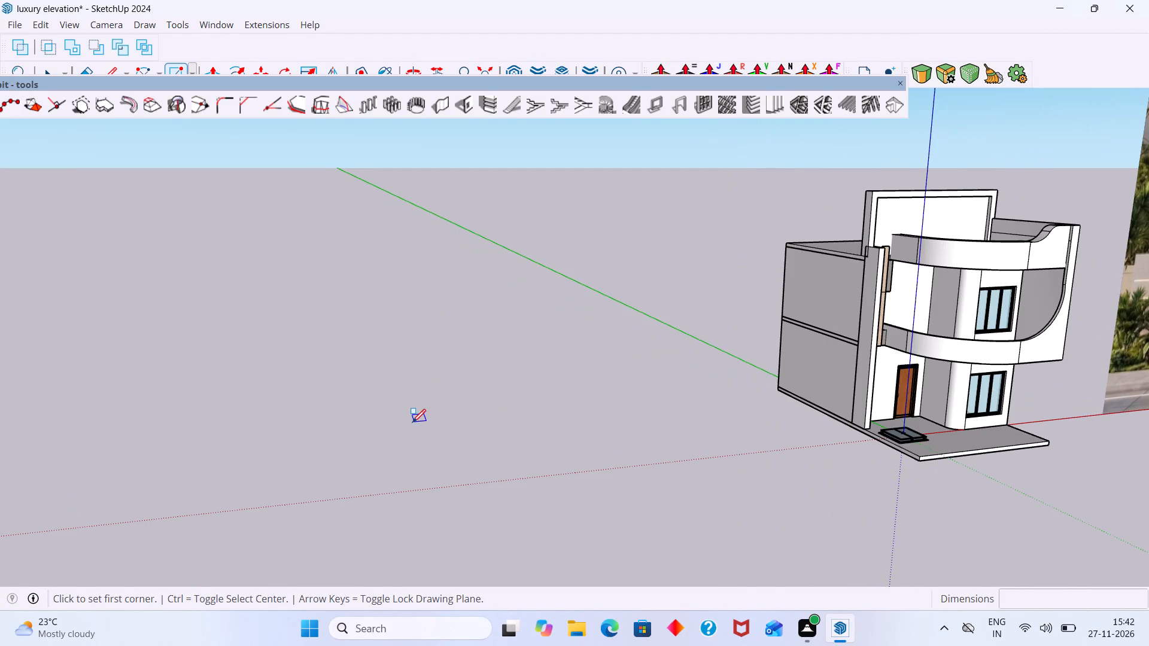
key(Up)
key(Left)
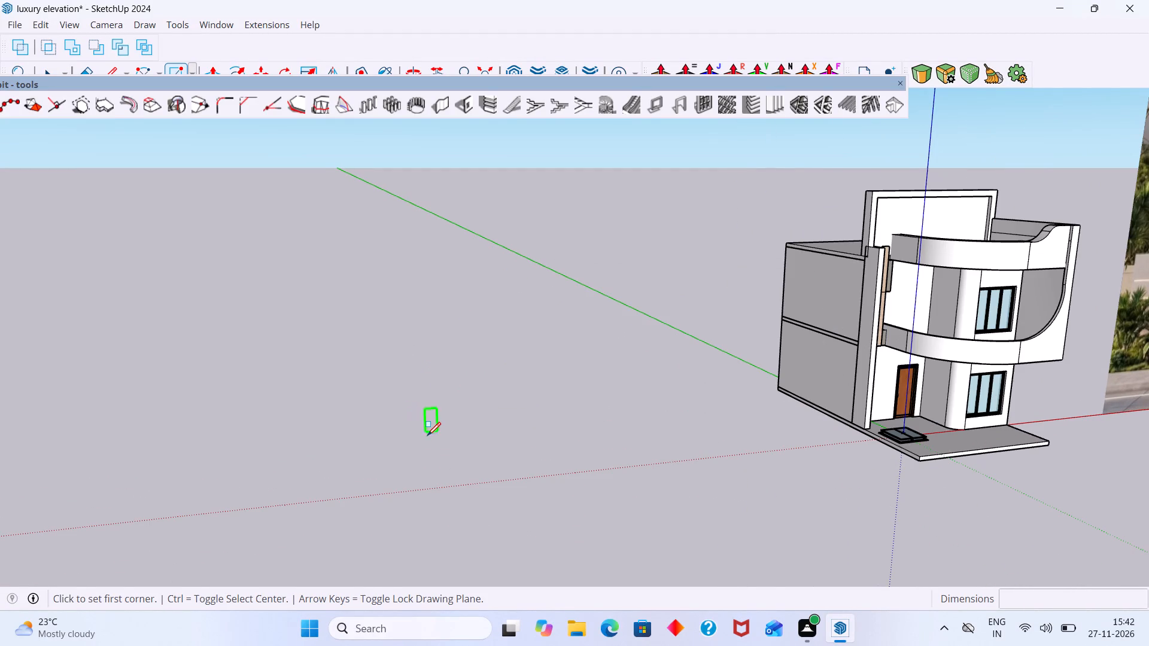
click(428, 435)
click(511, 322)
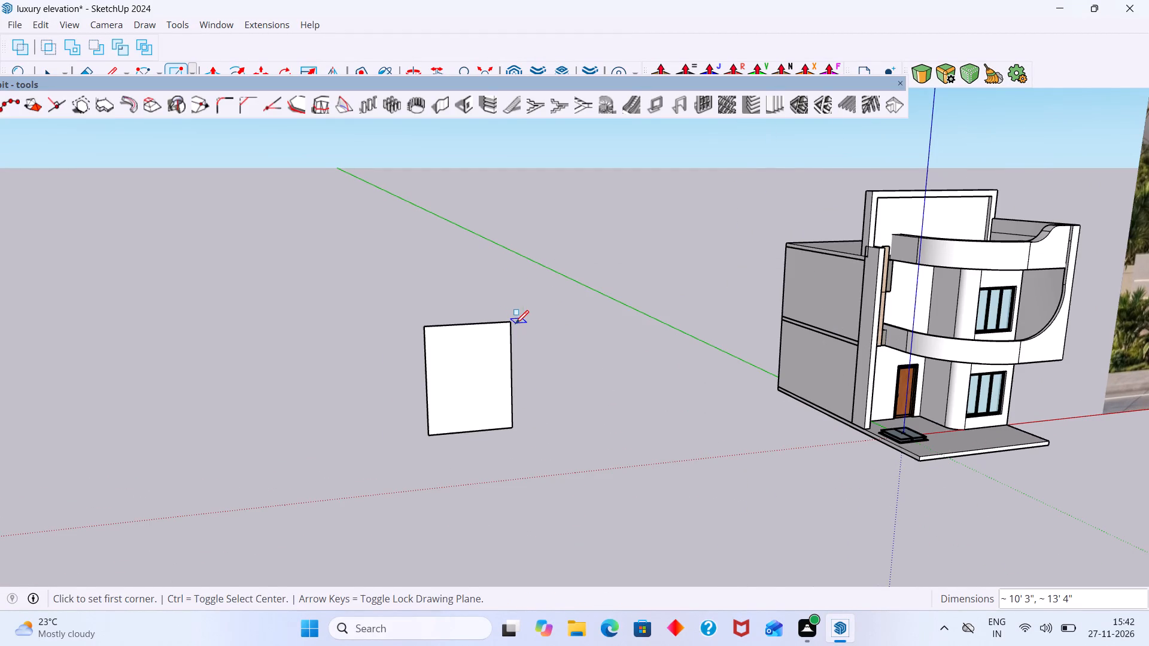
key(space)
Push/Pull the new upright rectangle into a solid wall block about 2' 2" thick.
scroll(504, 347, up, 1)
click(497, 348)
key(p)
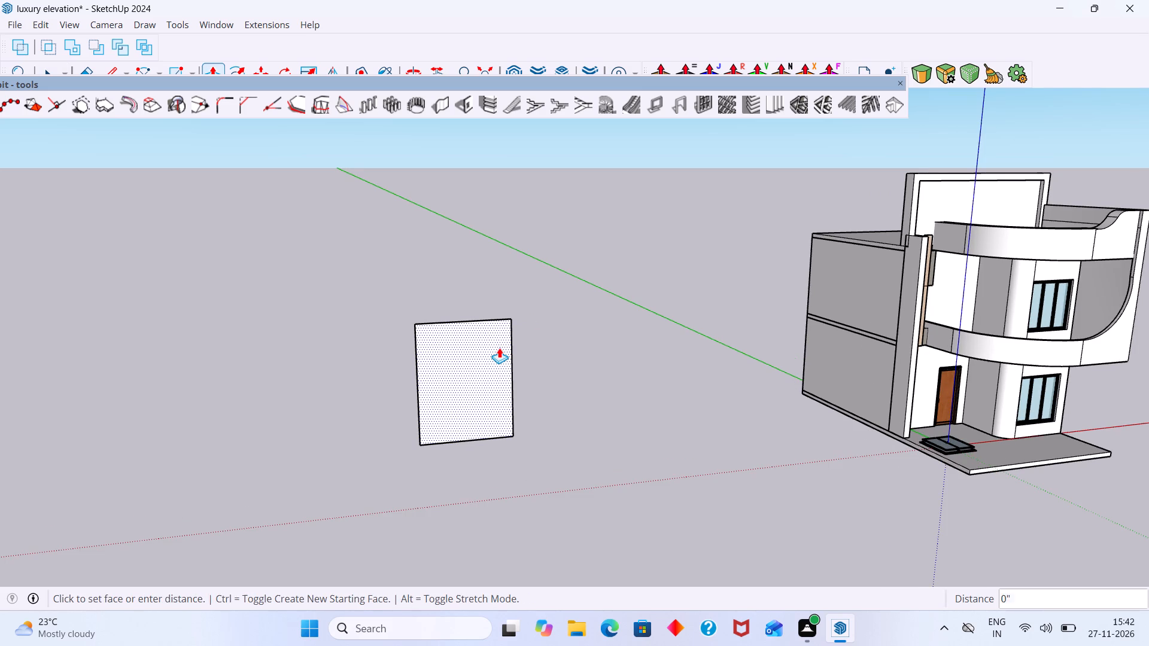
click(499, 348)
click(497, 341)
key(space)
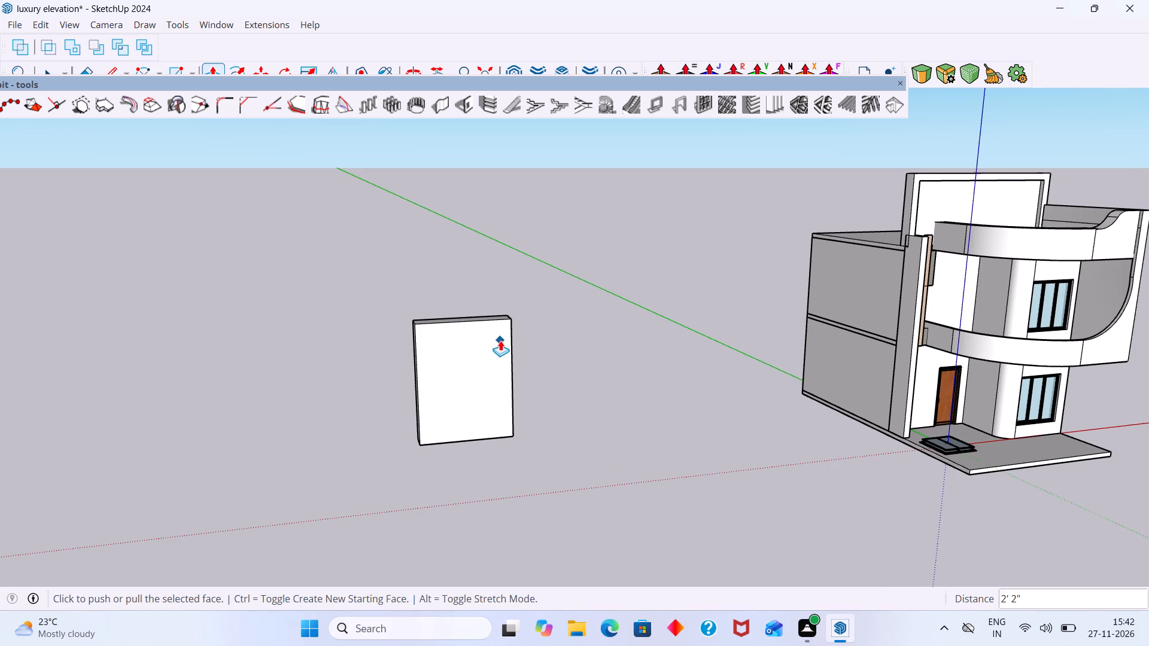
Put away the 1001bit tool set and bring up the CTS Door Window Suite tools.
click(549, 311)
click(900, 81)
right_click(922, 30)
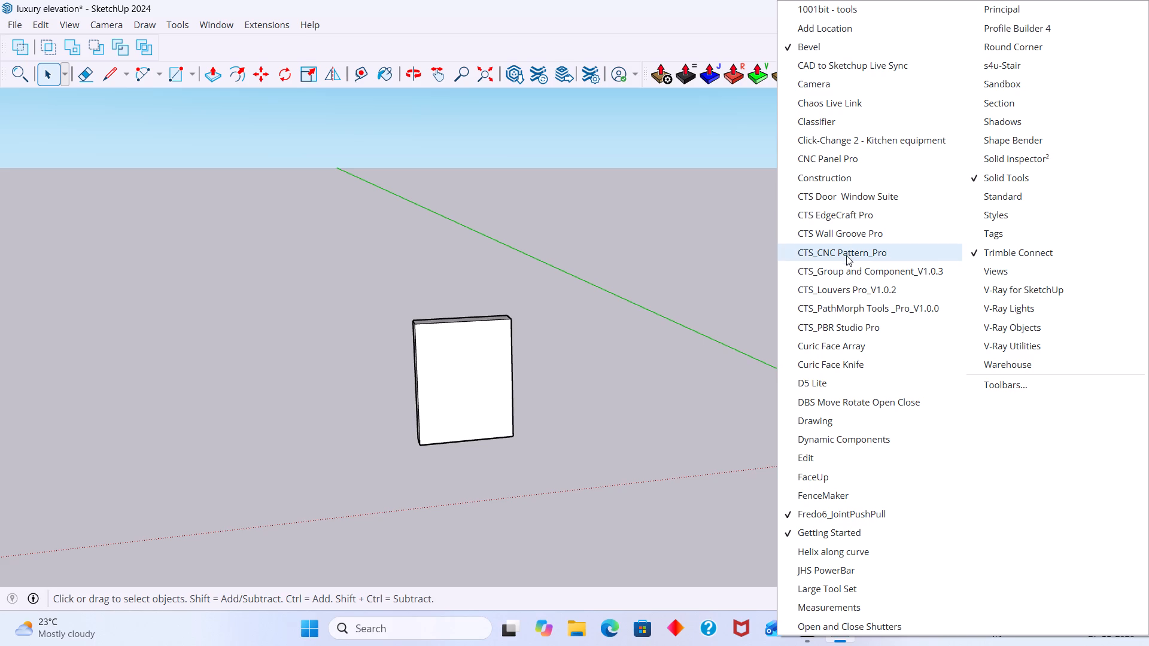
click(834, 195)
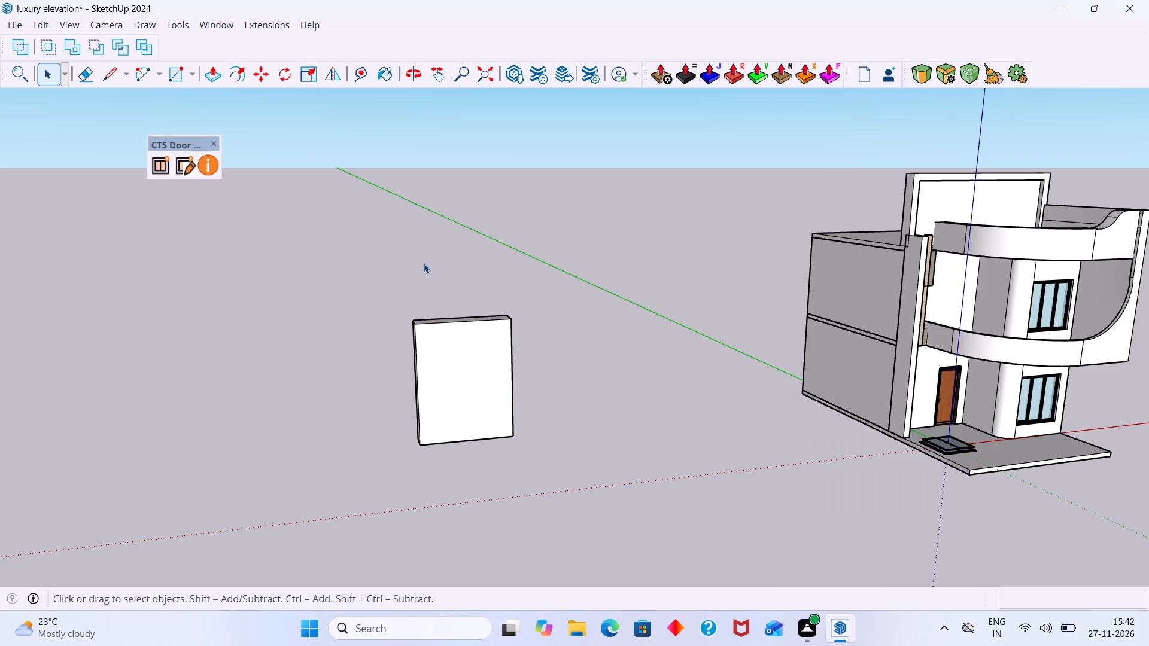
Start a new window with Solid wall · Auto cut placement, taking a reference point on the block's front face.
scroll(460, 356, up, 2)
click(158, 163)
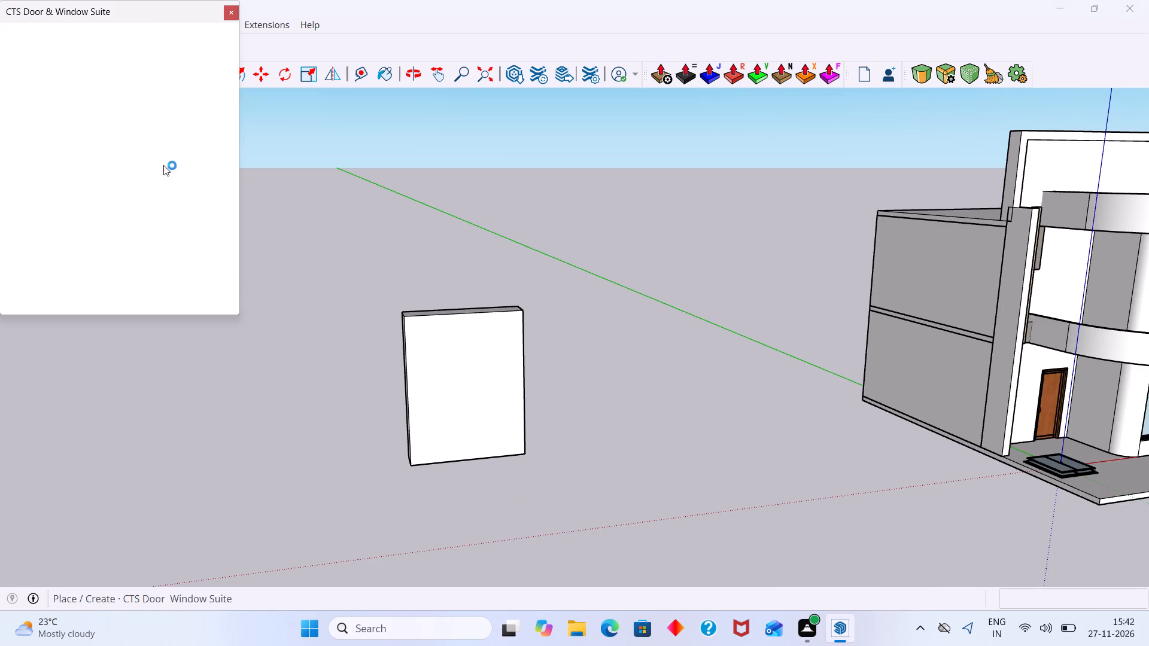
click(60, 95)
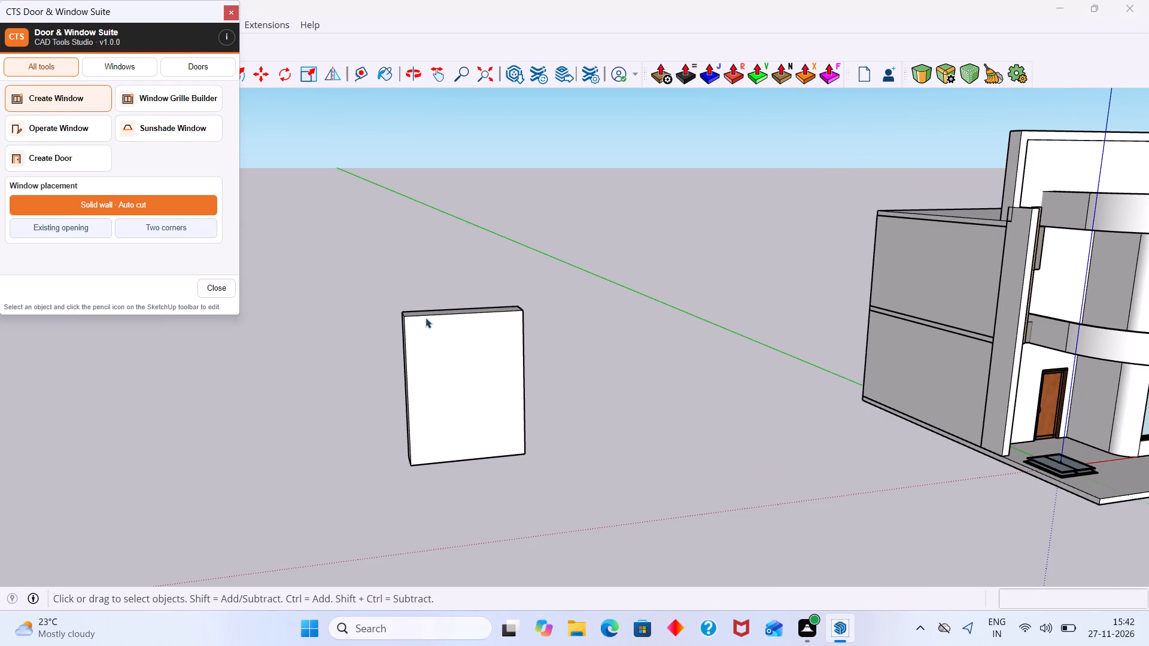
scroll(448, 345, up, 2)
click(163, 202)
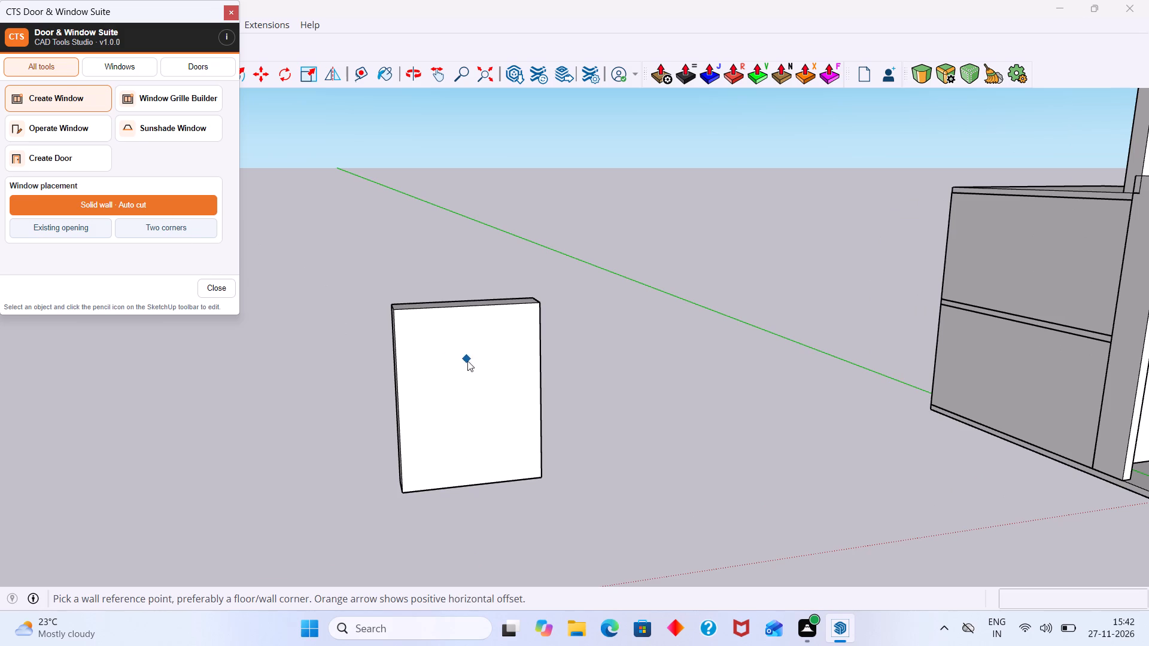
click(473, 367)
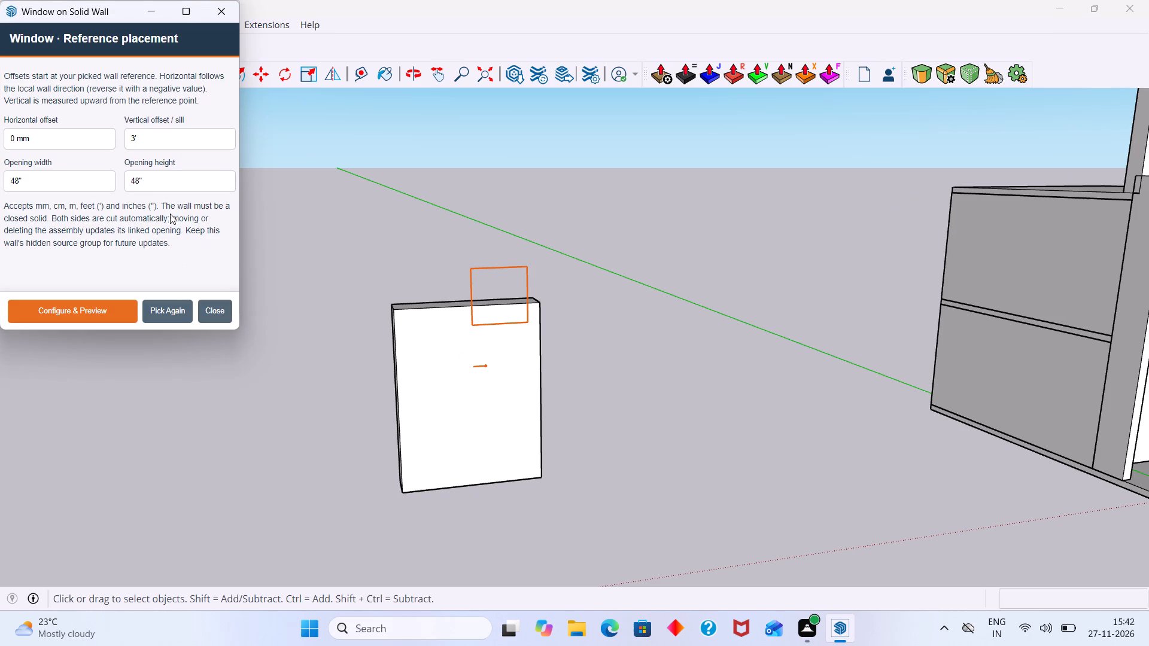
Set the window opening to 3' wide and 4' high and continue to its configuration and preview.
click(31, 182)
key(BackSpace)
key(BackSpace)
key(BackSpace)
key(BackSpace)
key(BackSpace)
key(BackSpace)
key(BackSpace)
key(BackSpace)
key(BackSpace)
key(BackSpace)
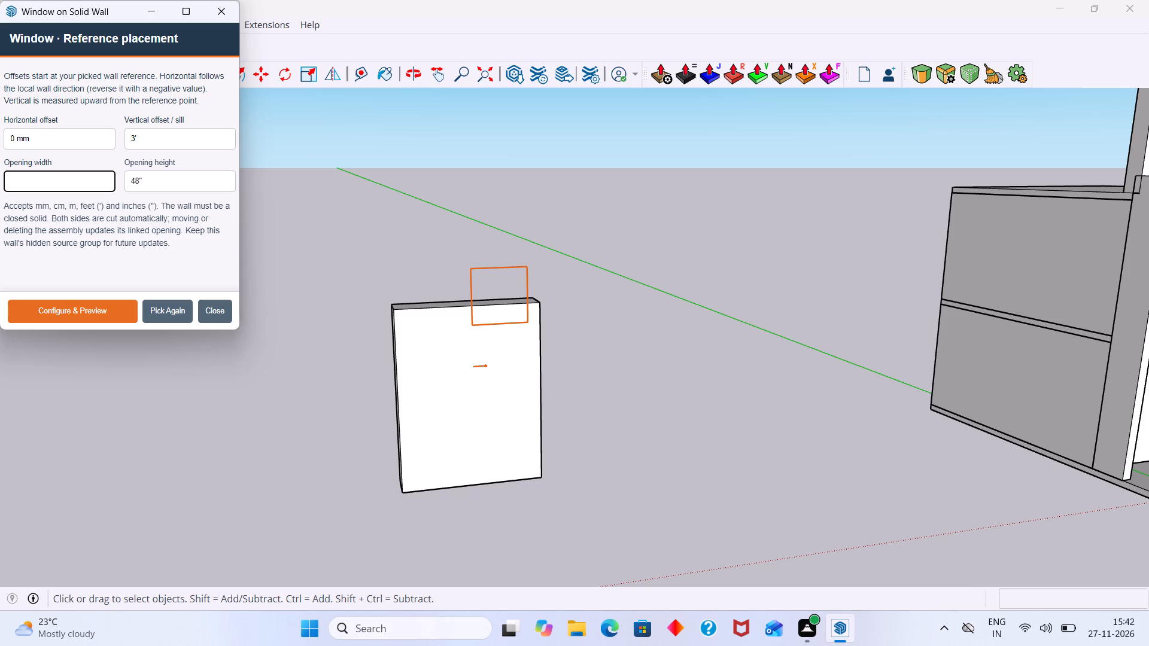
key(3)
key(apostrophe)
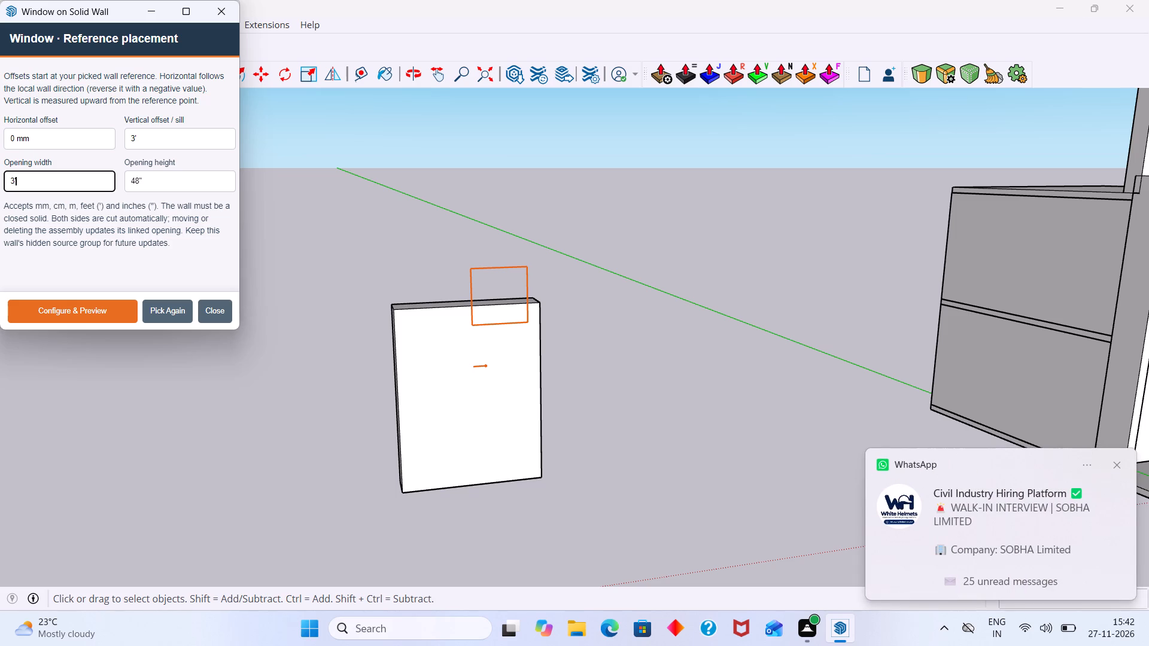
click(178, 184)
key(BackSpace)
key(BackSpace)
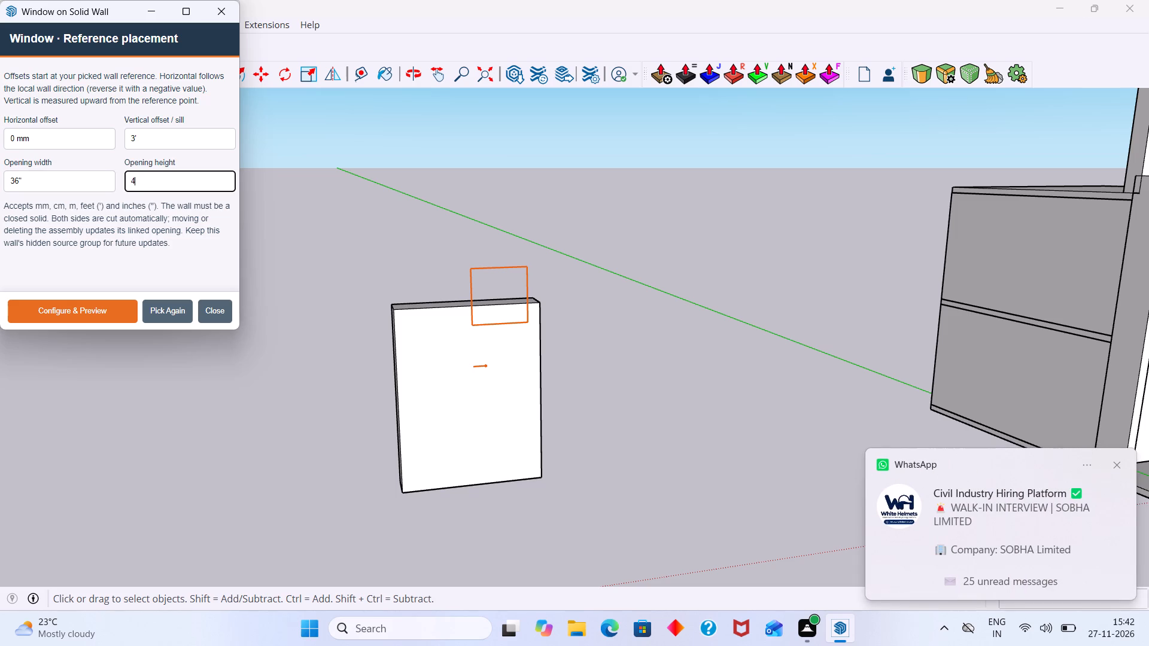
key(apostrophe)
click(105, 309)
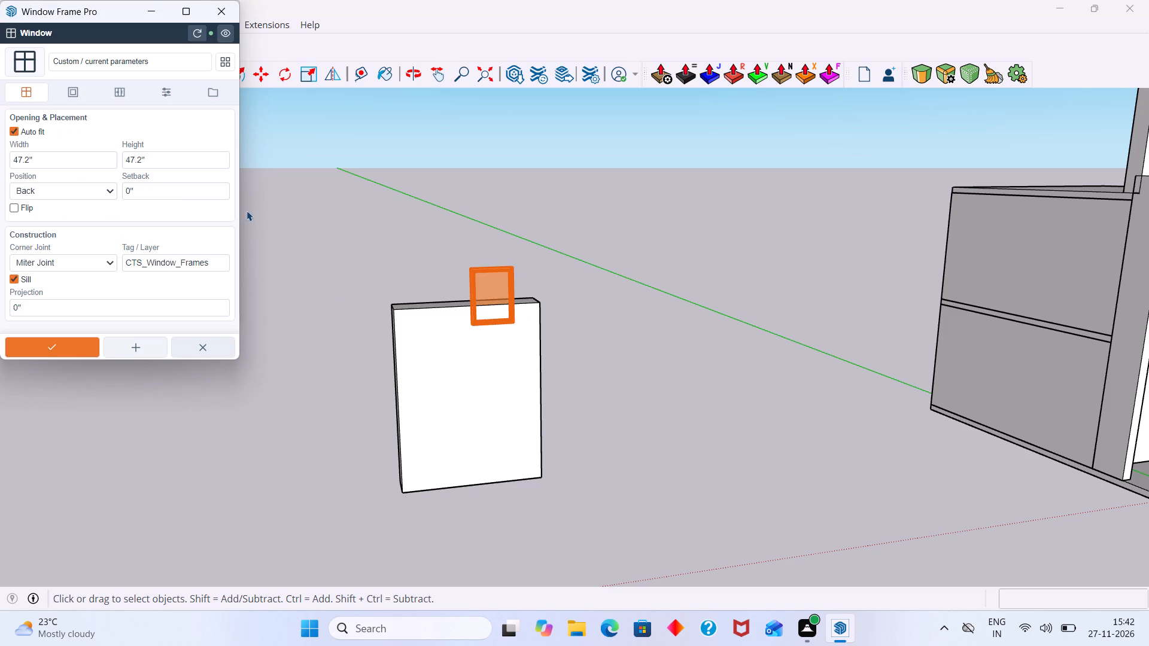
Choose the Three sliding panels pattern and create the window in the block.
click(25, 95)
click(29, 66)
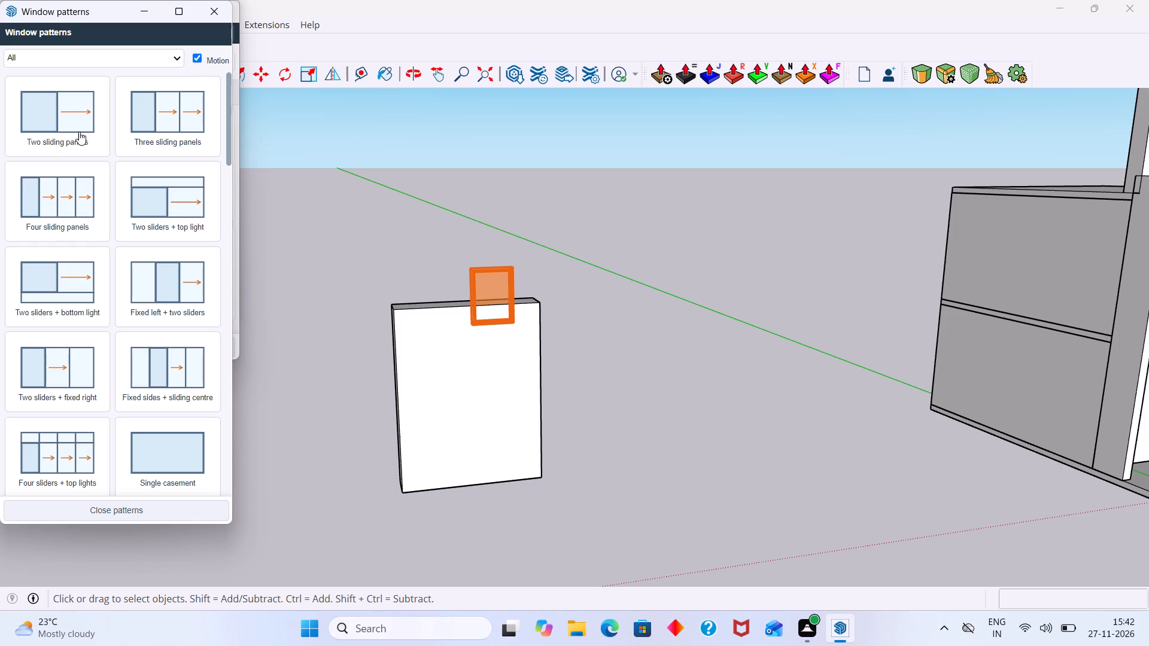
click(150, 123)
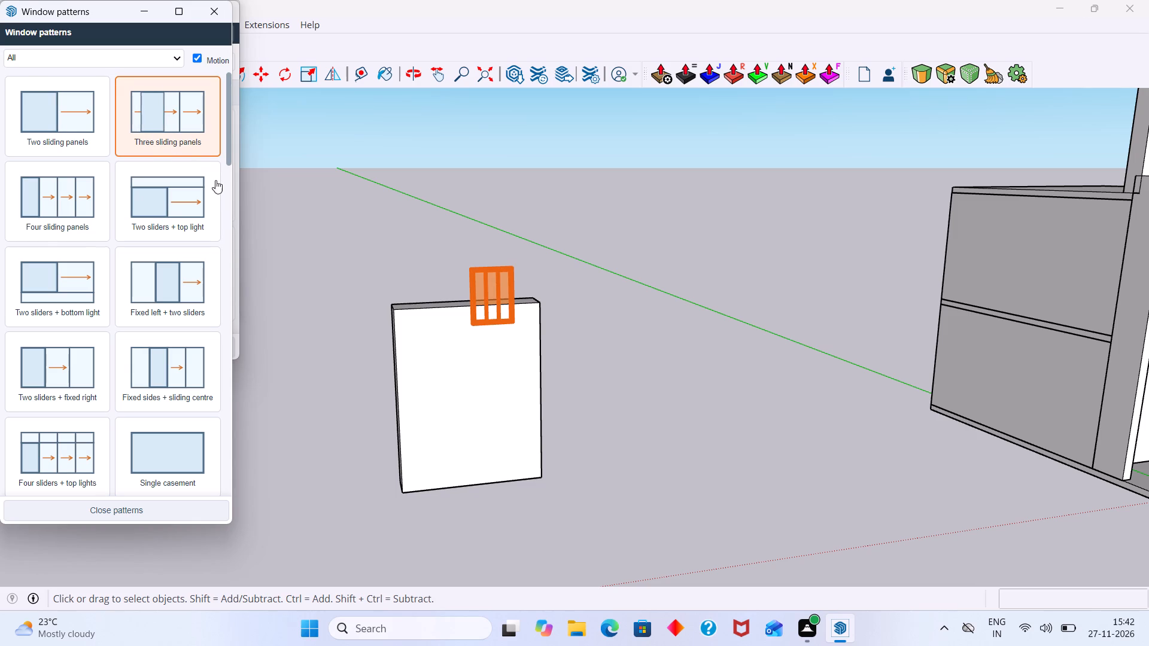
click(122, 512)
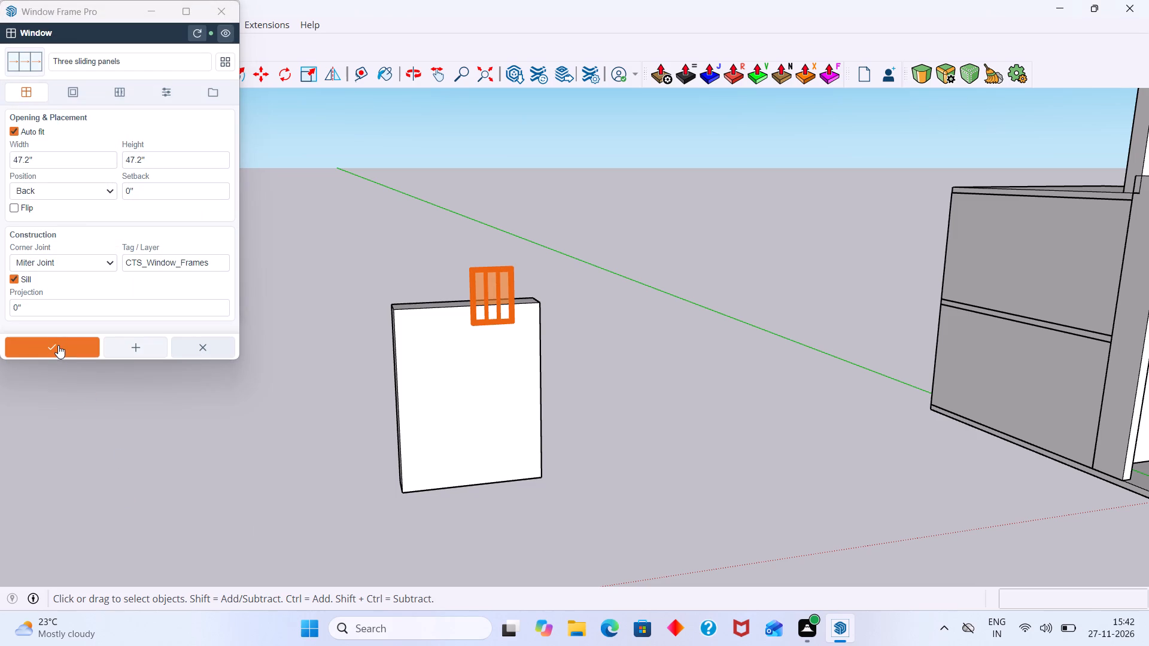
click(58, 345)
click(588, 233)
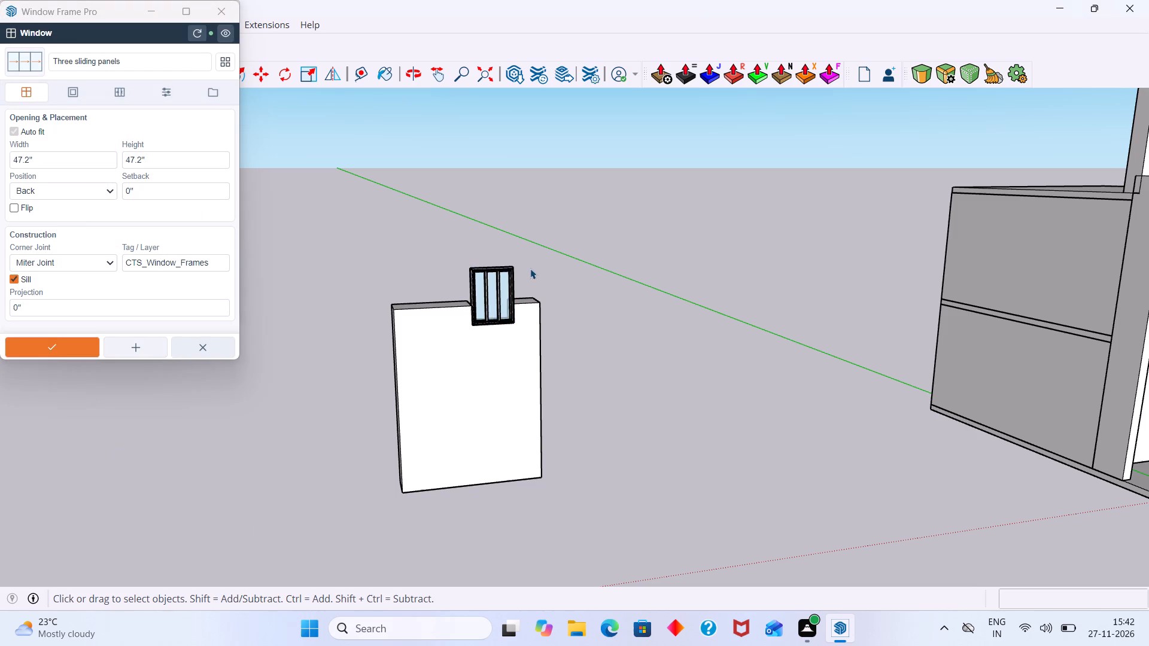
Close the window suite dialogs and examine the new window and its cut in the block from several sides.
scroll(530, 269, up, 18)
middle_drag(481, 306, 512, 307)
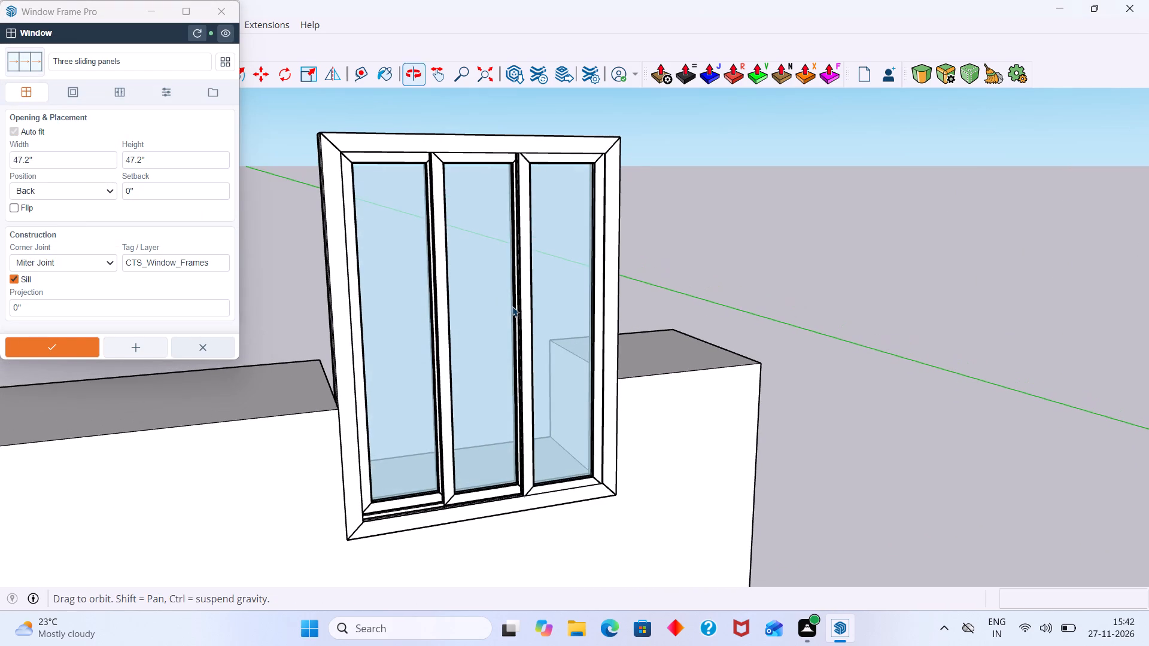
click(223, 14)
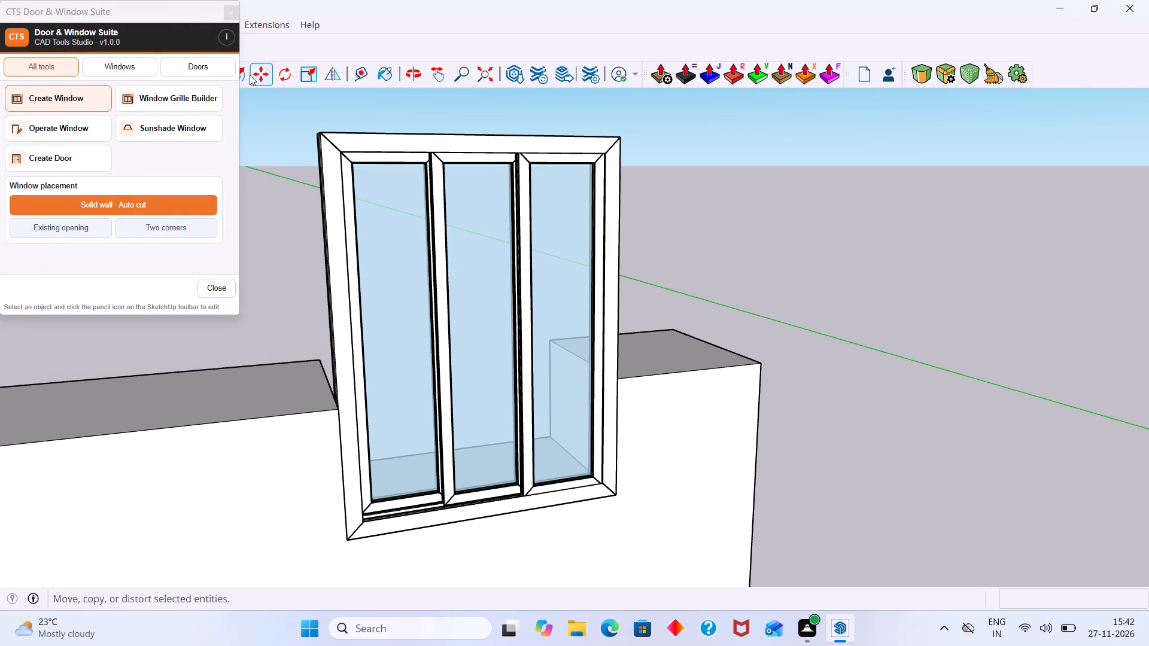
click(230, 12)
scroll(478, 246, up, 2)
scroll(472, 243, down, 5)
scroll(508, 351, up, 3)
middle_drag(582, 437, 813, 430)
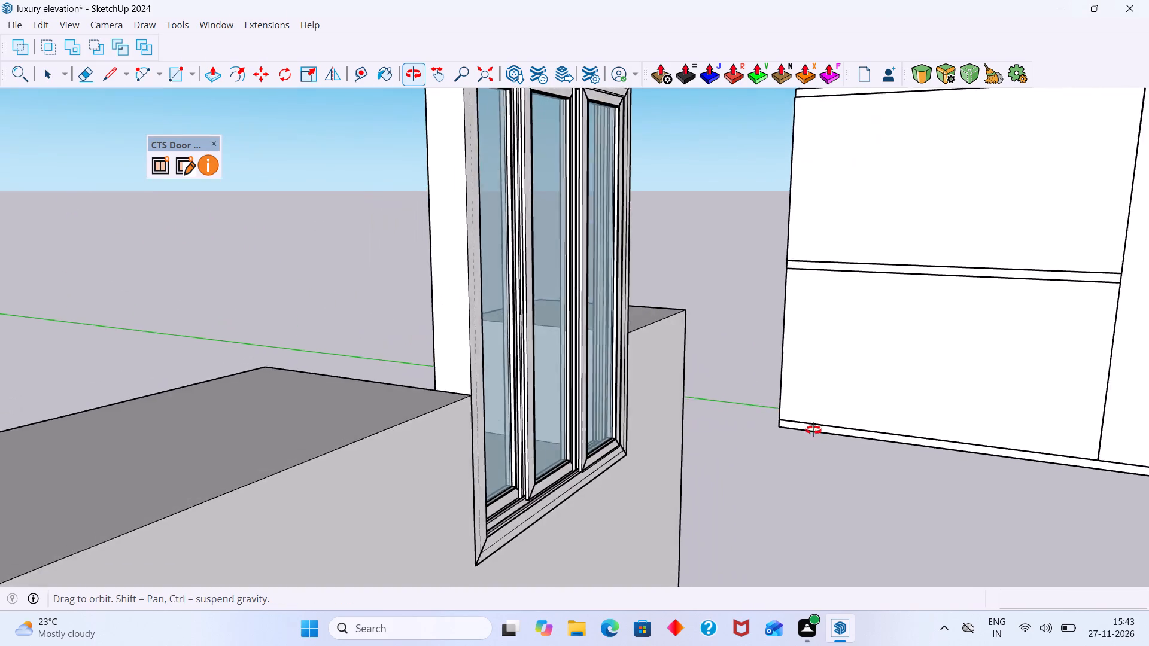
middle_drag(813, 430, 455, 431)
middle_drag(554, 359, 87, 476)
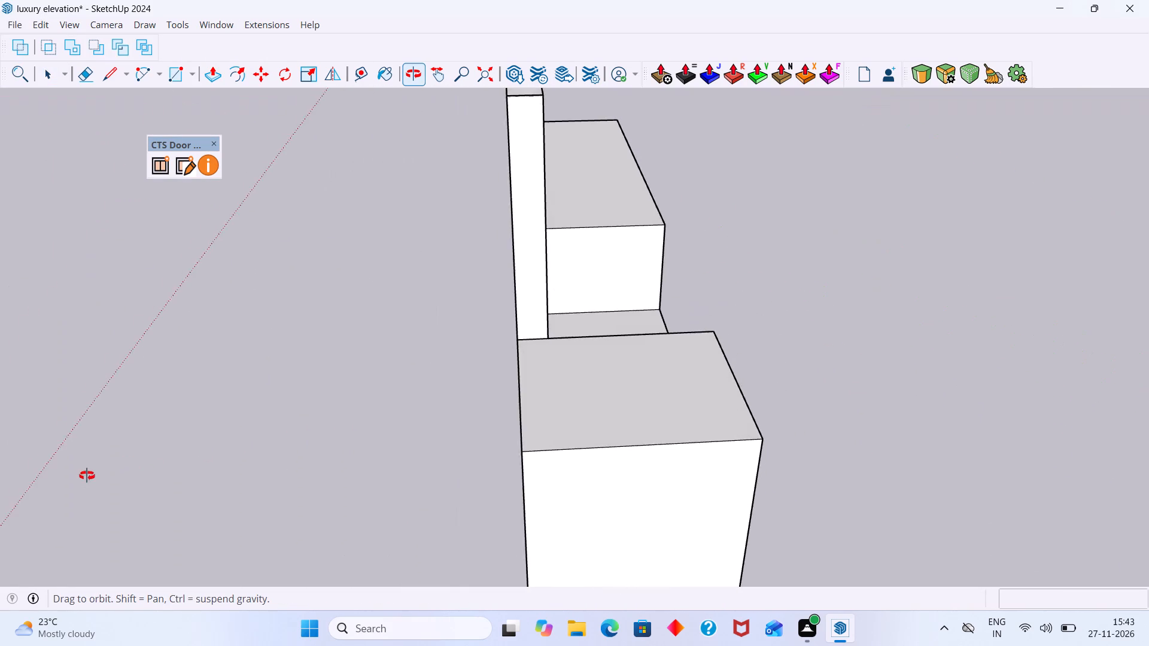
middle_drag(87, 476, 618, 394)
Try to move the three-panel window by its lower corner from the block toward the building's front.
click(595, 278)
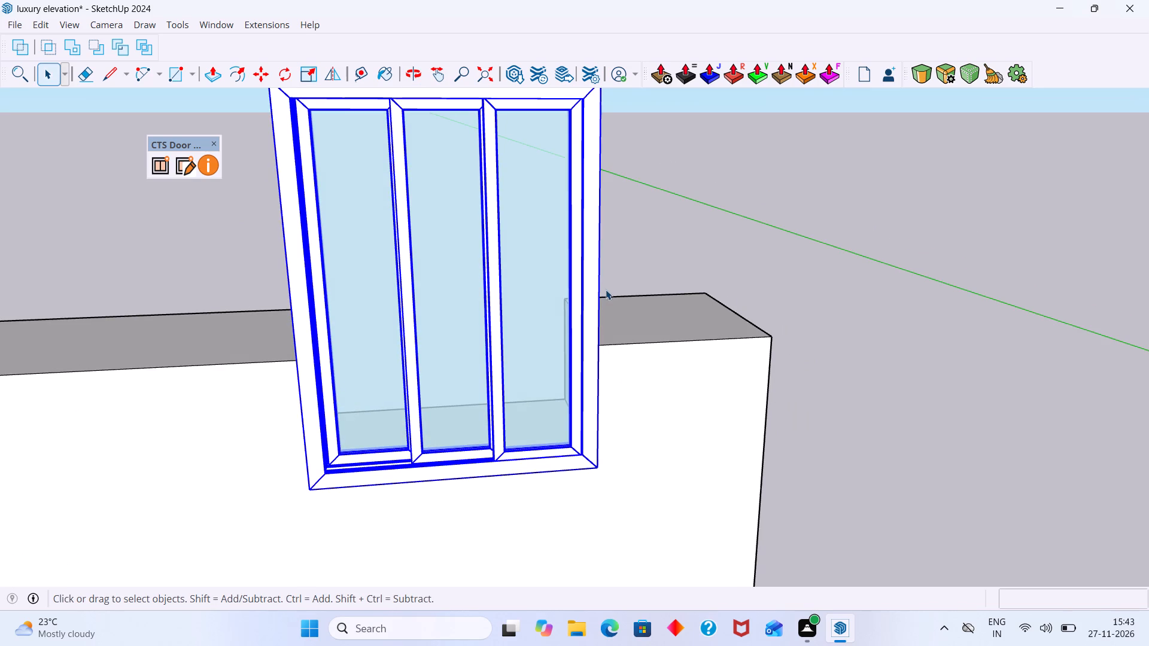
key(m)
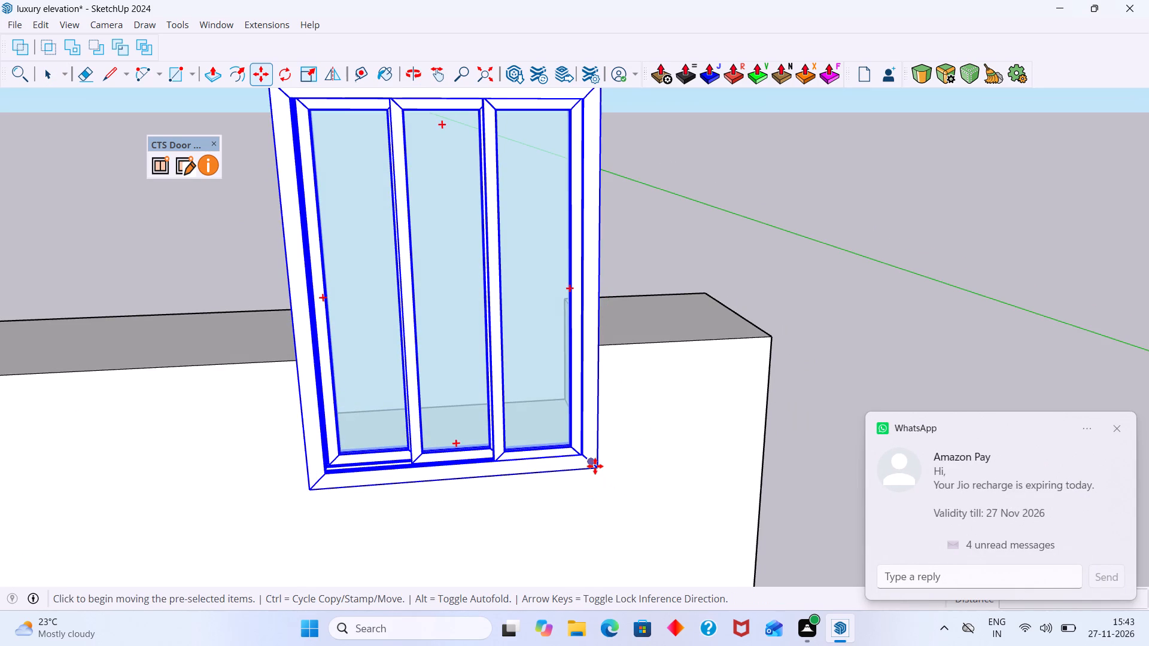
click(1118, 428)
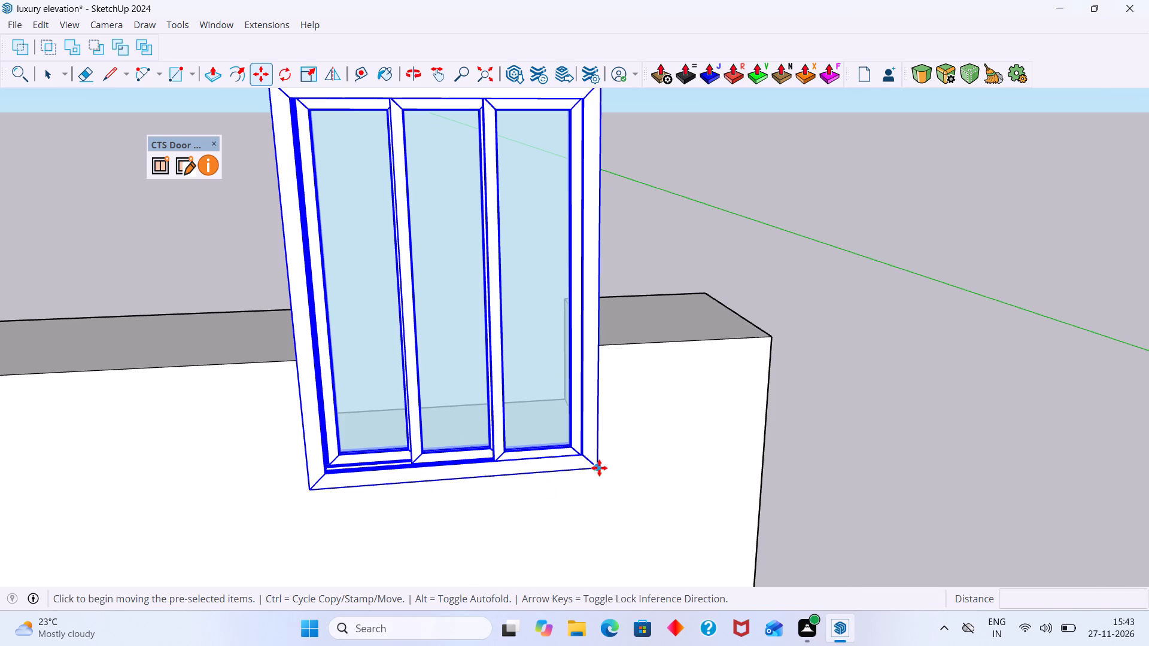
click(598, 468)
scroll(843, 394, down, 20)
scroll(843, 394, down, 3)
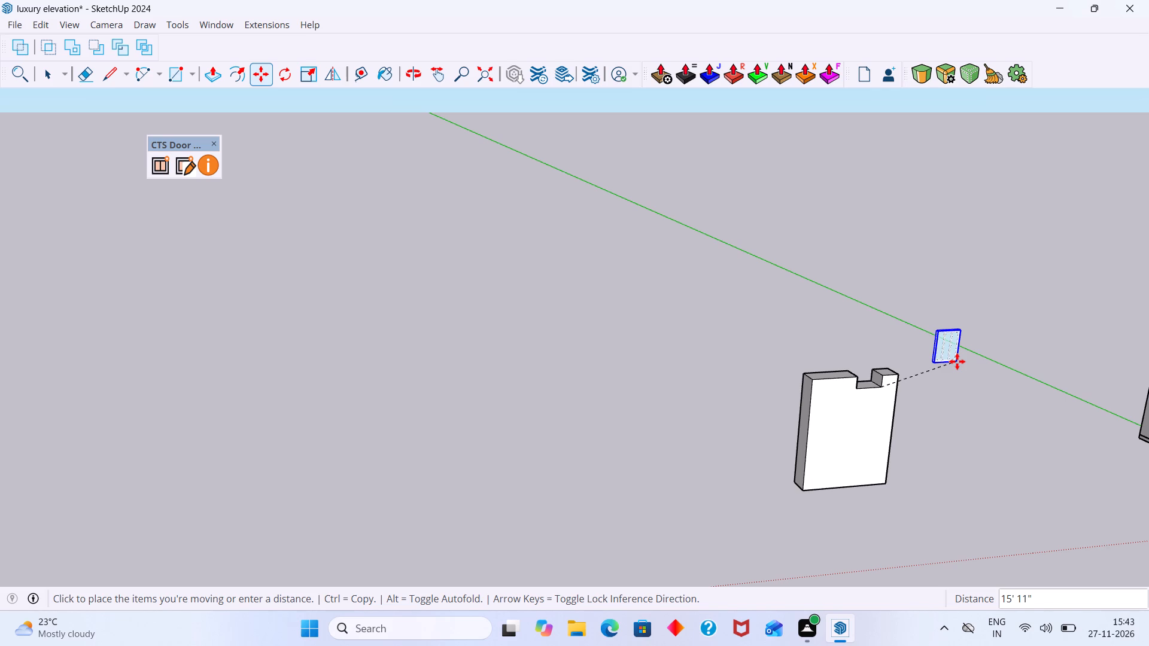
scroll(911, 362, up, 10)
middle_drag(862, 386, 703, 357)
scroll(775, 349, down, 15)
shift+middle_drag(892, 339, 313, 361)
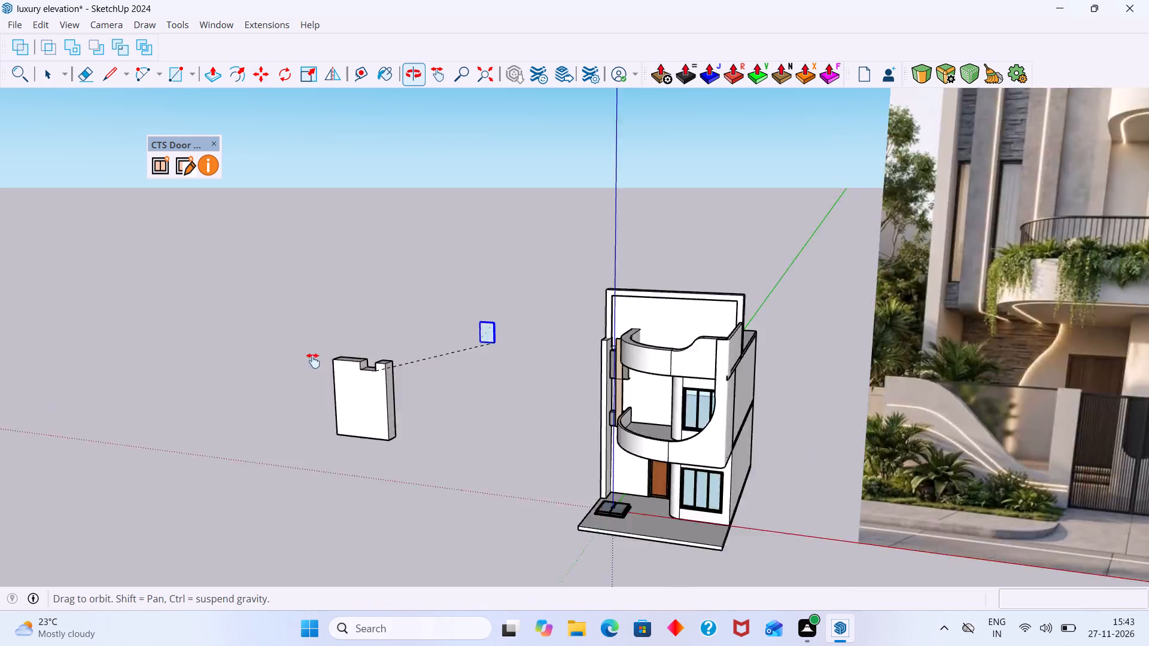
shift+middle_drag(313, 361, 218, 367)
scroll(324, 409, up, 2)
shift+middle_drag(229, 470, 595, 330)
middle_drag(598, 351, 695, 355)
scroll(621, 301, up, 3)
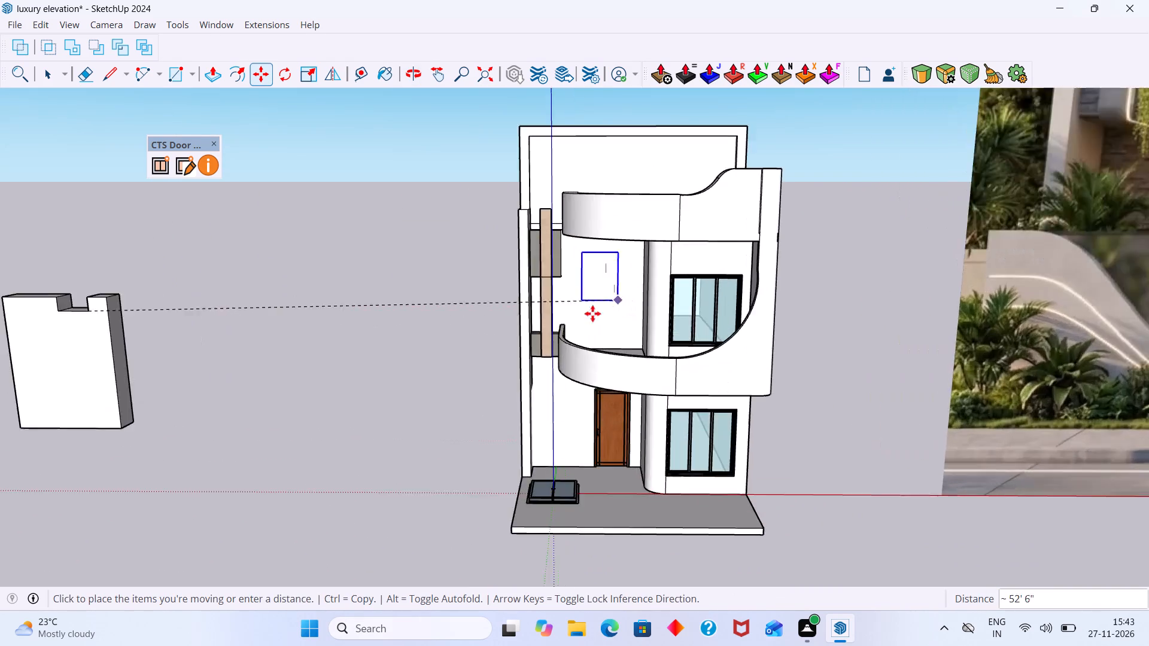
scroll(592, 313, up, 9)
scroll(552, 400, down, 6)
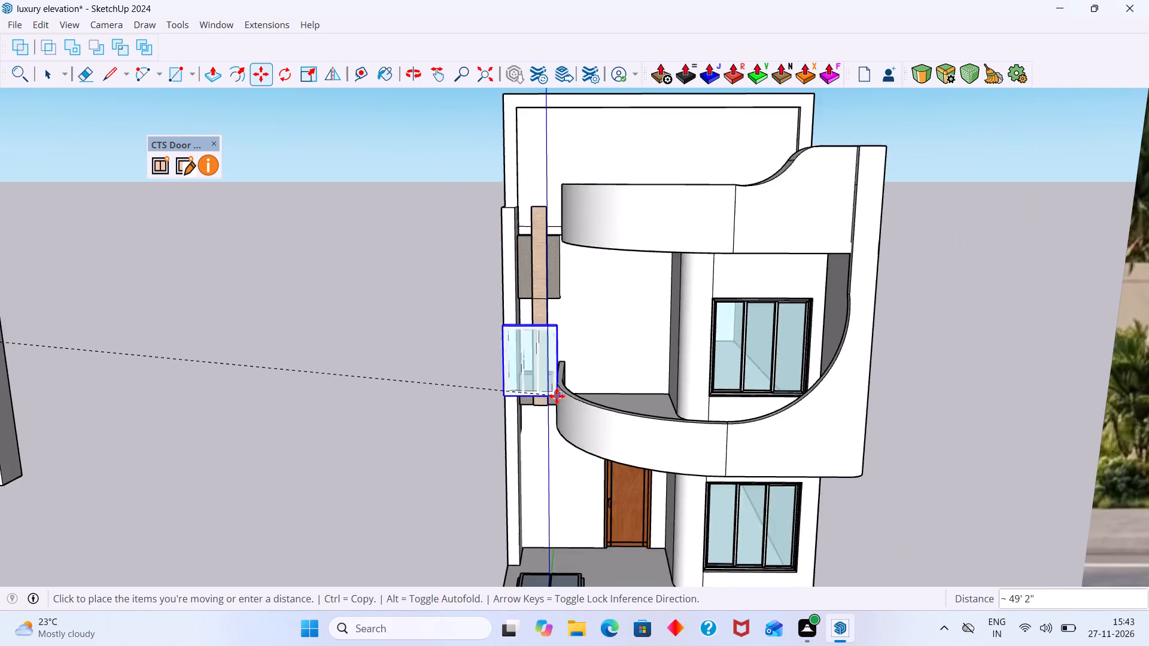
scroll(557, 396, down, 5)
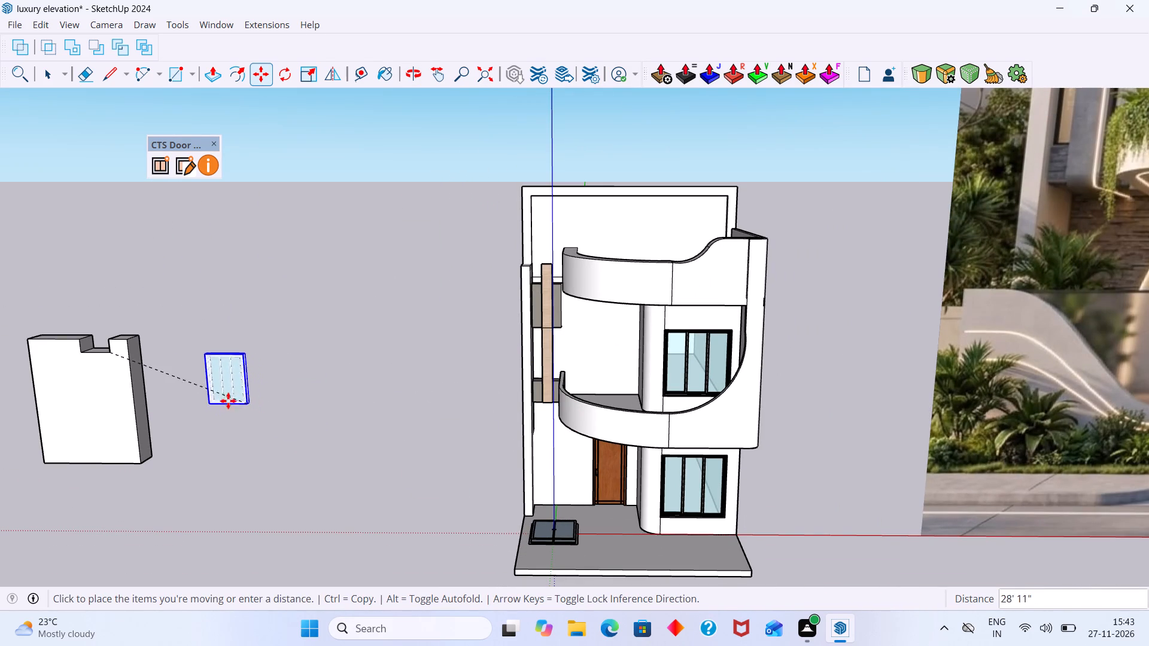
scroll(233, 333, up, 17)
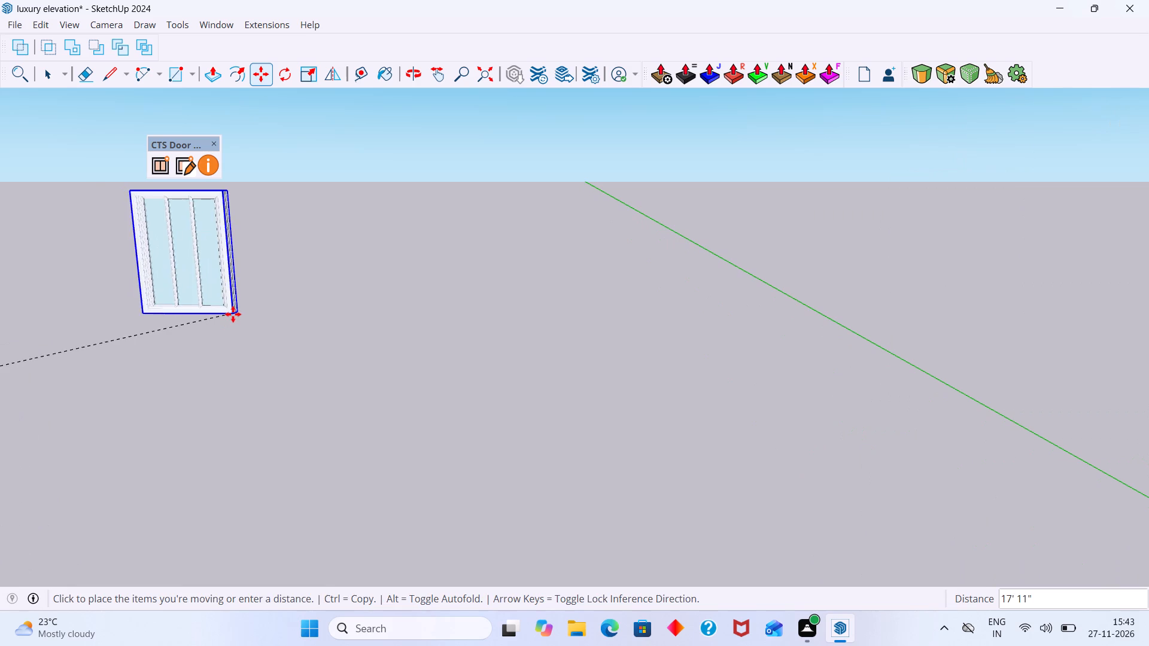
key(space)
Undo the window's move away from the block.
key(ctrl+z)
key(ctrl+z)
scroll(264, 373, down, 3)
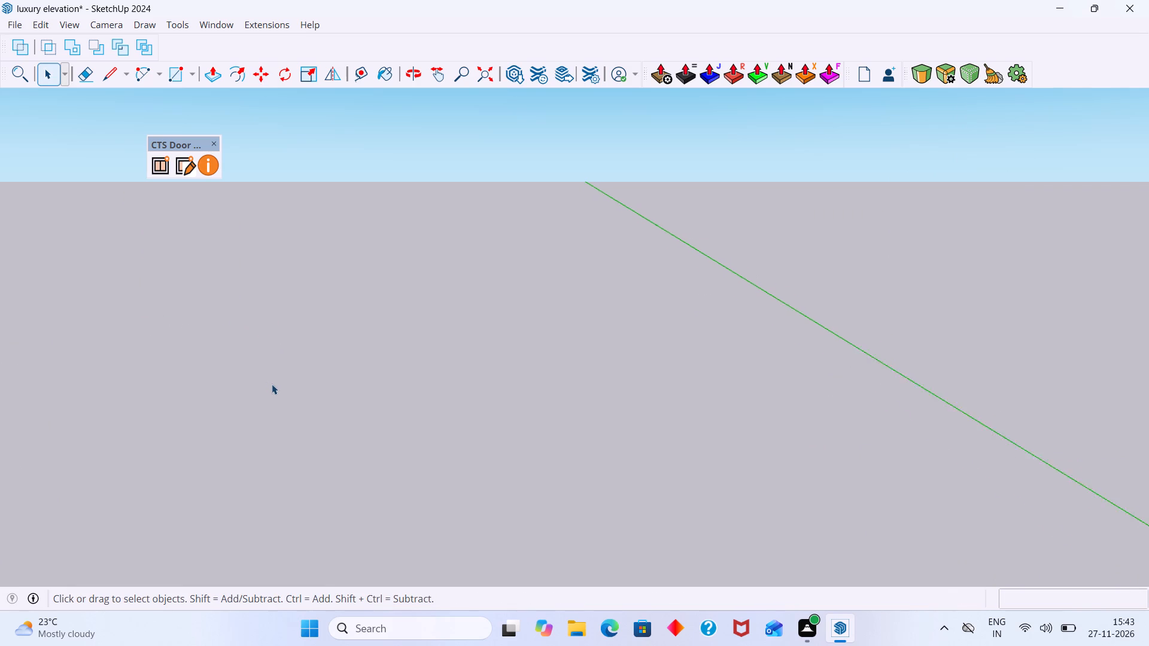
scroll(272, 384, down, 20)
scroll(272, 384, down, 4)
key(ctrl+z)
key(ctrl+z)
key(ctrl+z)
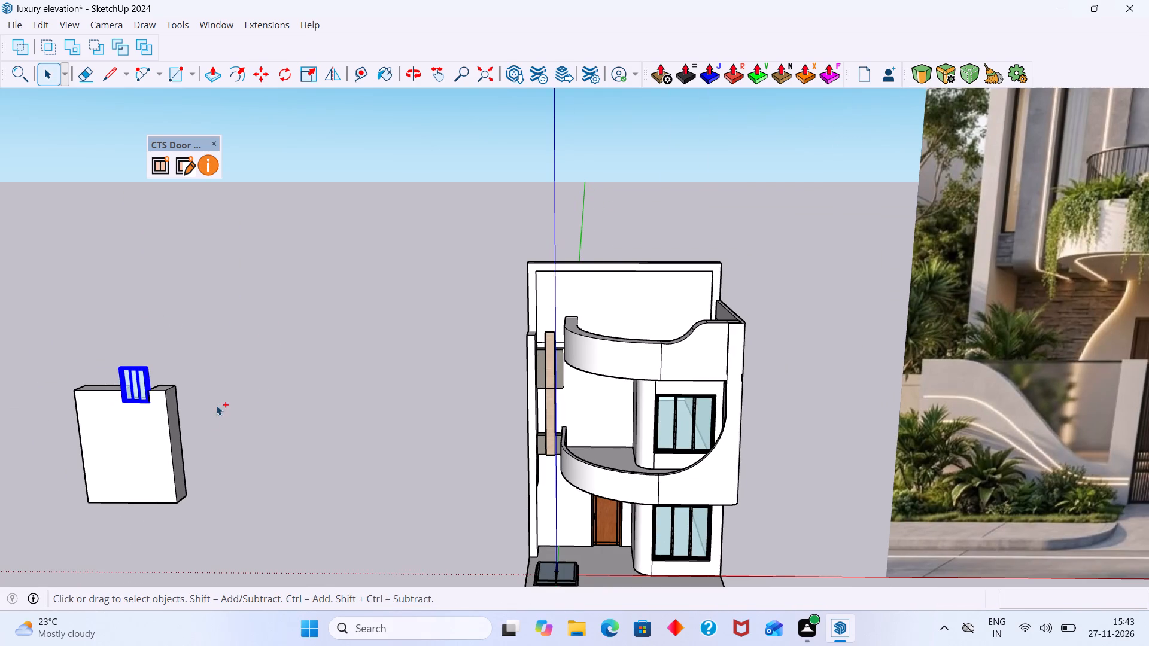
Delete the separate wall block together with its window and put away the CTS Door Window Suite tools.
drag(233, 538, 105, 351)
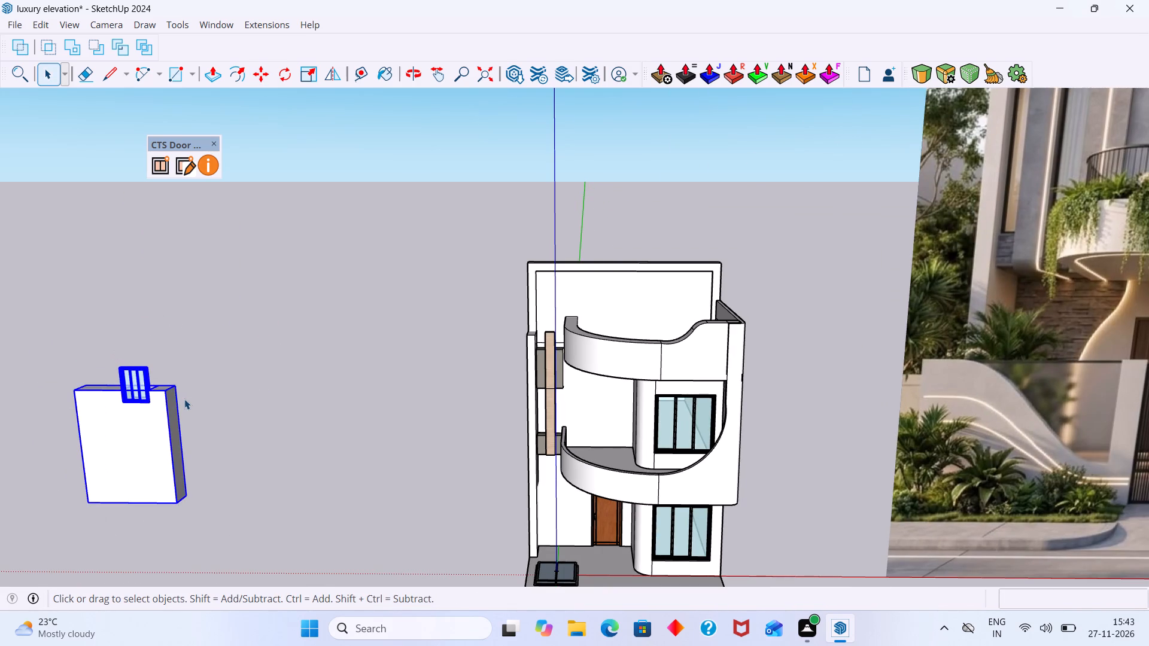
key(Delete)
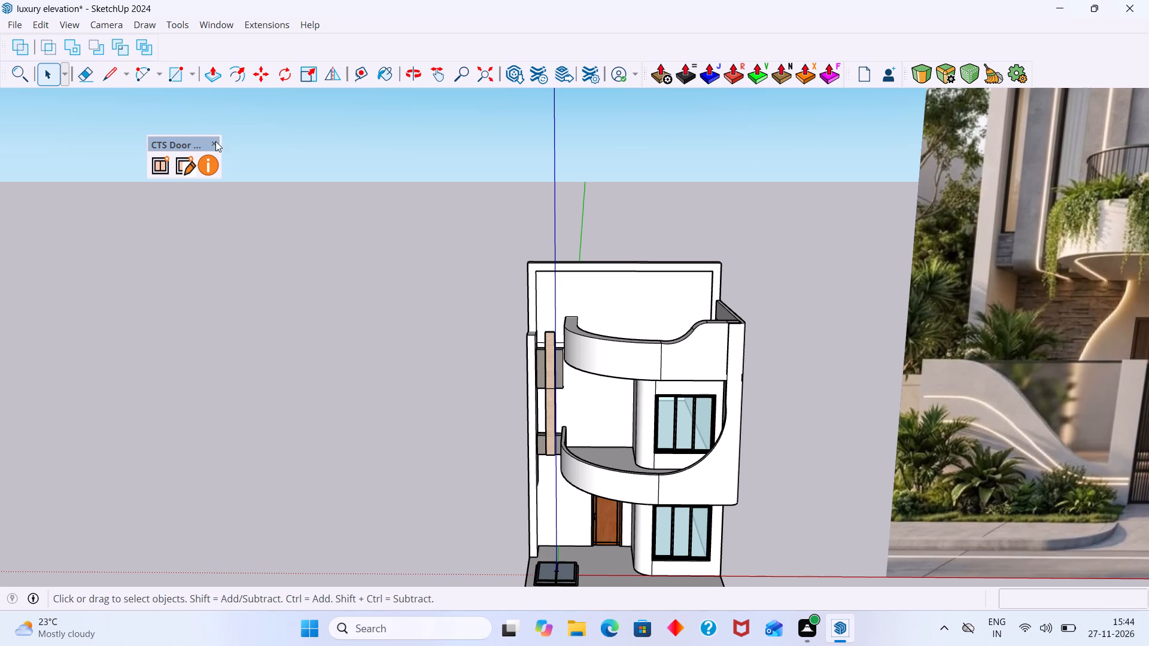
click(214, 142)
scroll(357, 226, down, 13)
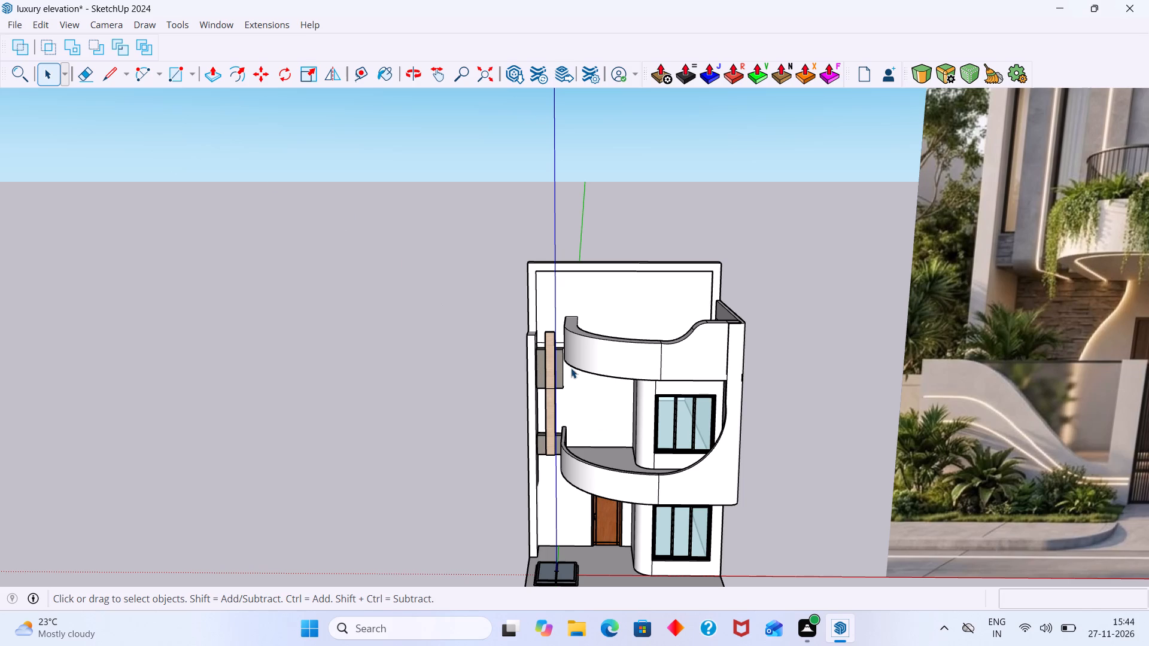
Delete the topmost double frame of the flat leftover window lying on the porch slab in front of the door.
scroll(571, 368, down, 16)
middle_drag(694, 500, 883, 410)
scroll(683, 447, up, 5)
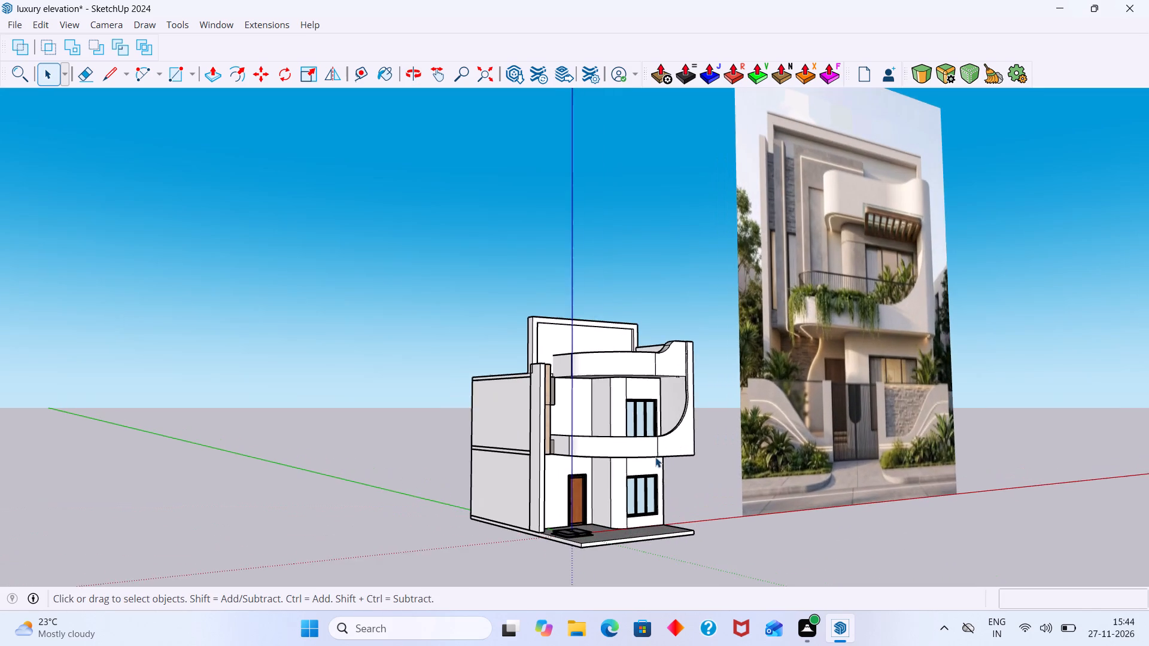
shift+middle_drag(664, 428, 631, 299)
middle_drag(630, 305, 521, 418)
middle_drag(548, 410, 495, 419)
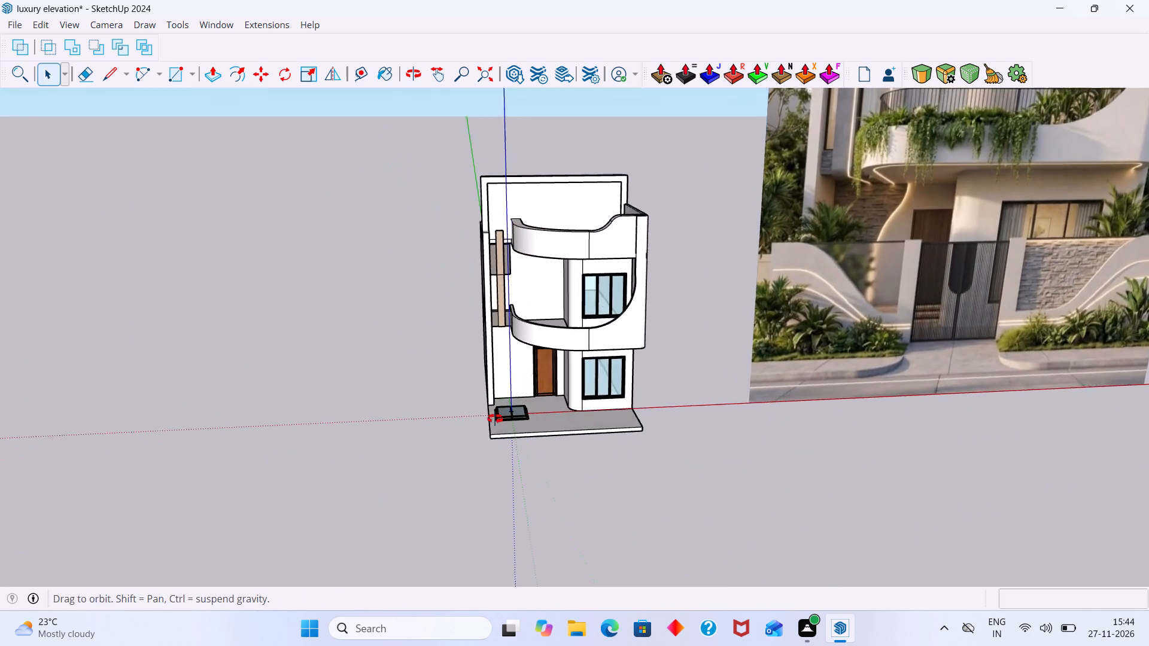
middle_drag(495, 419, 491, 419)
scroll(491, 419, up, 16)
middle_drag(528, 398, 712, 471)
scroll(573, 419, up, 12)
middle_drag(689, 454, 659, 349)
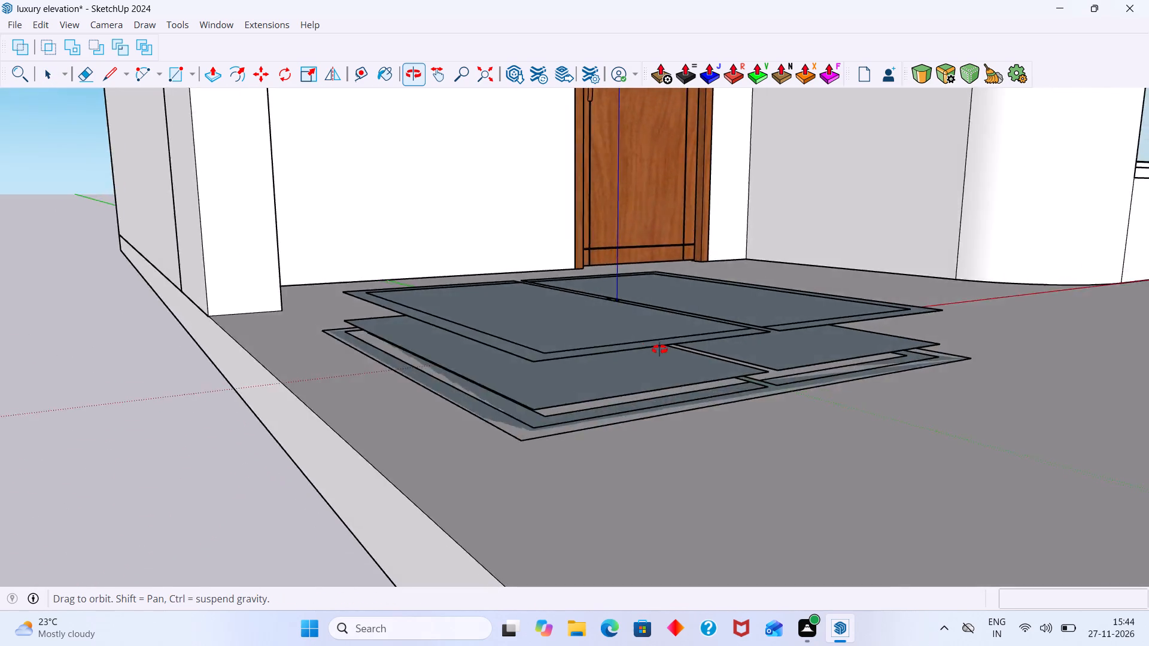
middle_drag(659, 349, 560, 398)
scroll(586, 417, up, 3)
scroll(588, 419, down, 5)
drag(600, 467, 597, 456)
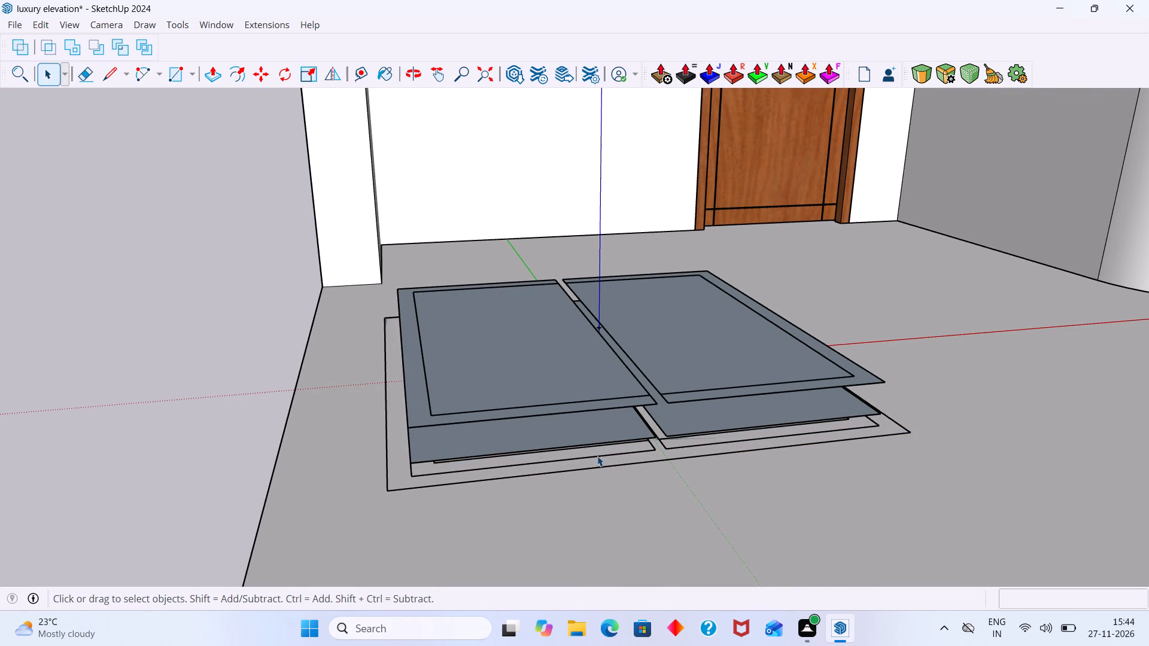
drag(597, 456, 575, 396)
click(591, 403)
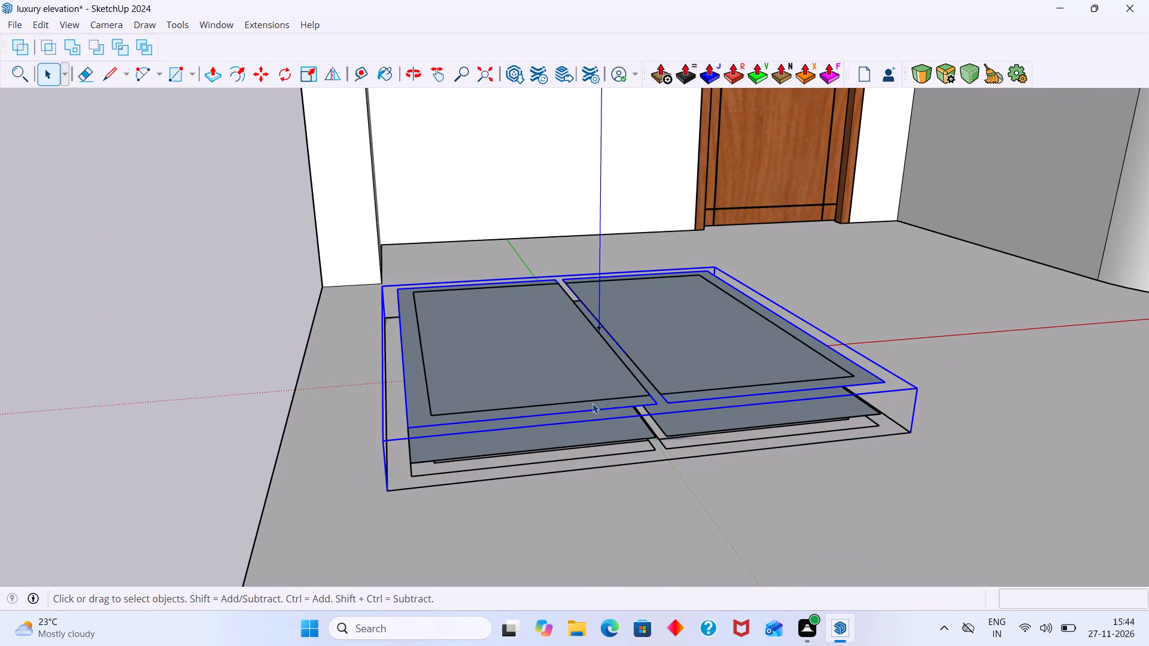
key(Delete)
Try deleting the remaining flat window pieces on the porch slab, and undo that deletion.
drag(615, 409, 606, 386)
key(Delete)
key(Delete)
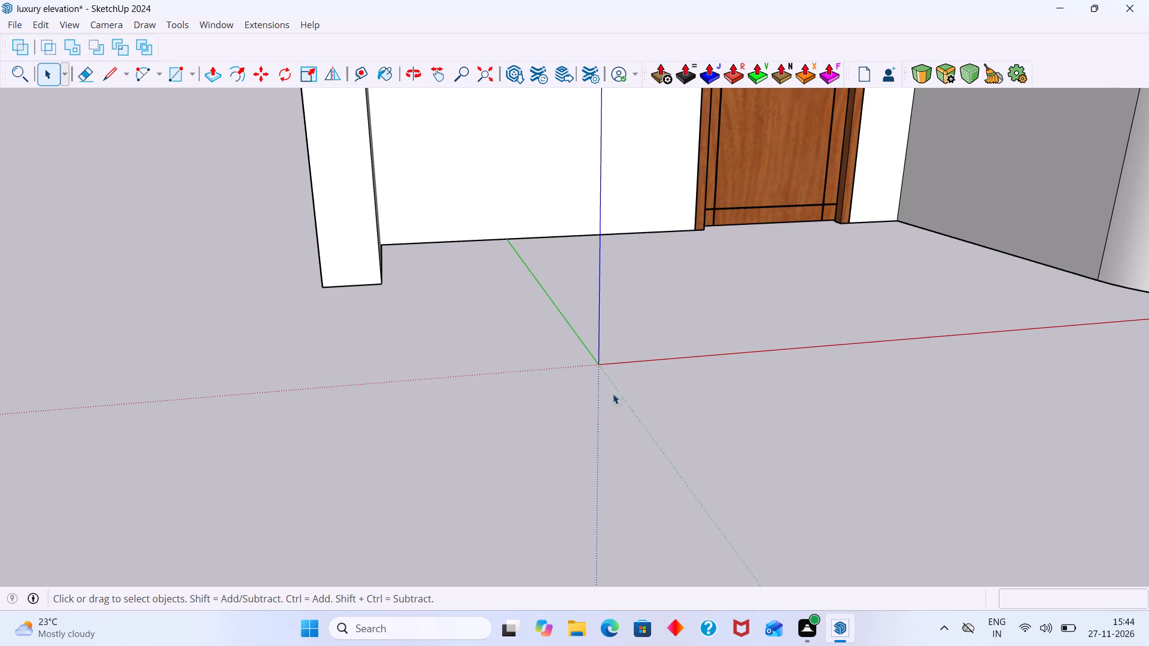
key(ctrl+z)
Erase the remaining leftover window panes and frames lying on the porch slab.
key(space)
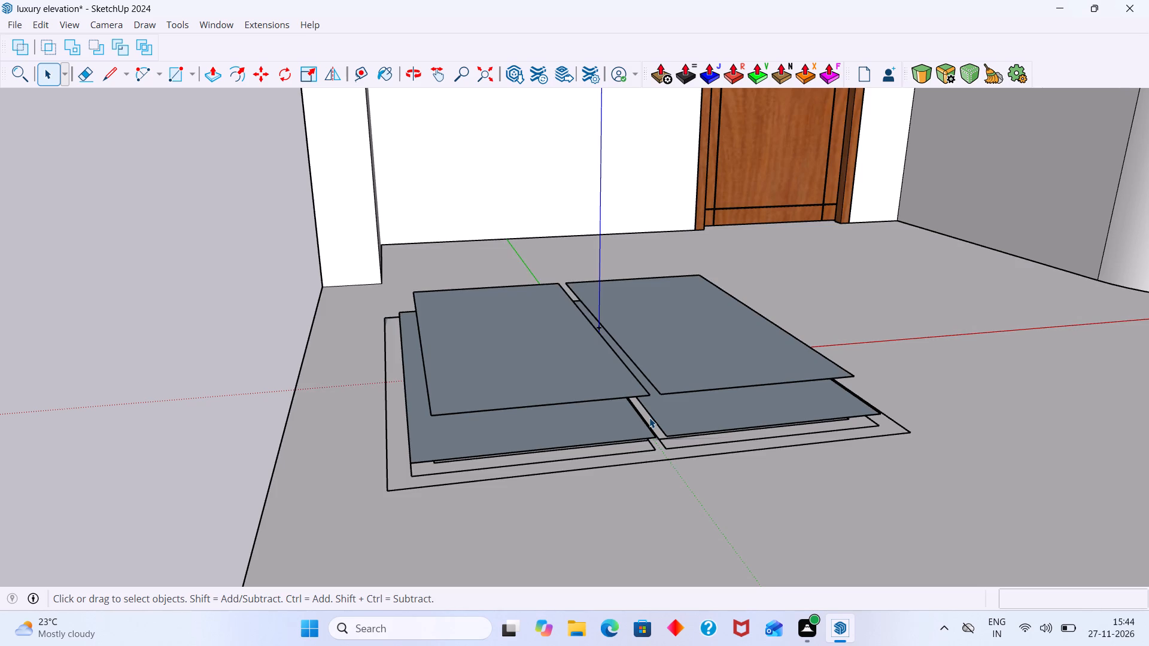
text(e)
drag(636, 404, 630, 395)
scroll(641, 401, down, 6)
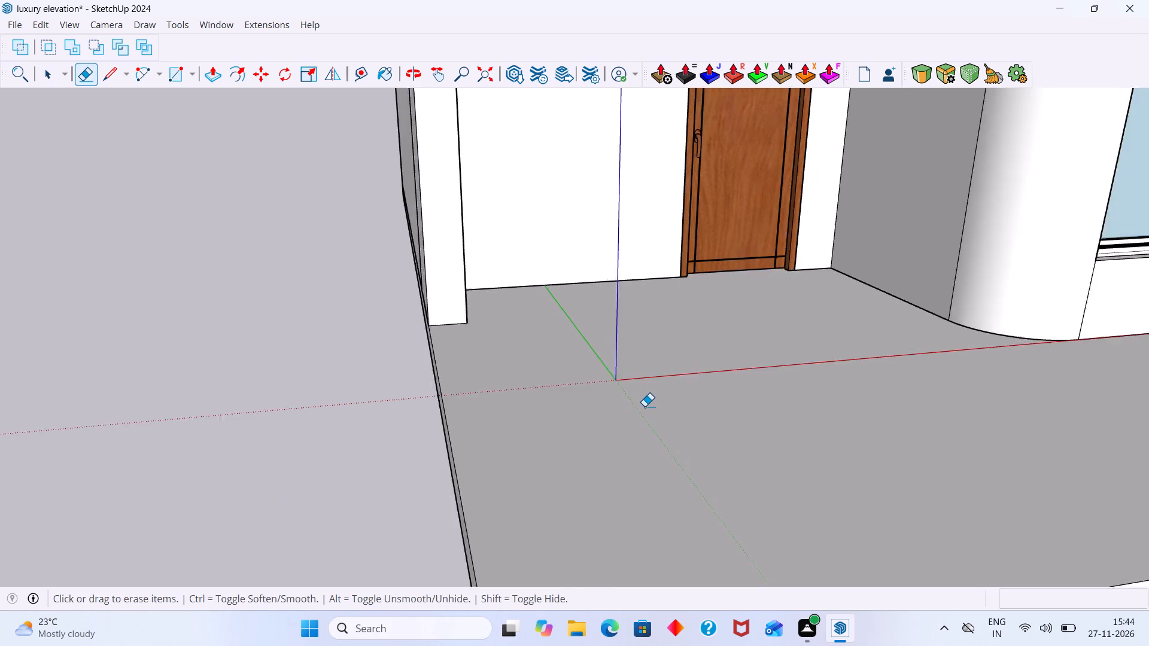
scroll(645, 406, down, 10)
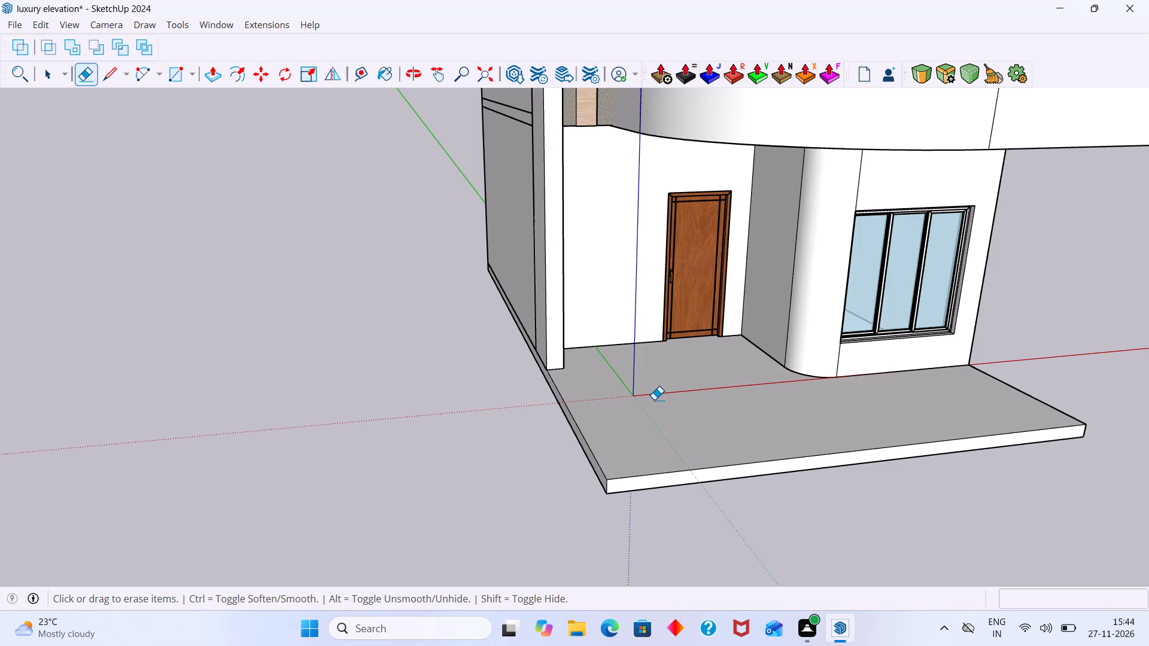
Draw an upright rectangle on open ground beside the building, perpendicular to the green axis, and push-pull it into a block.
key(space)
scroll(896, 176, down, 20)
scroll(896, 176, down, 1)
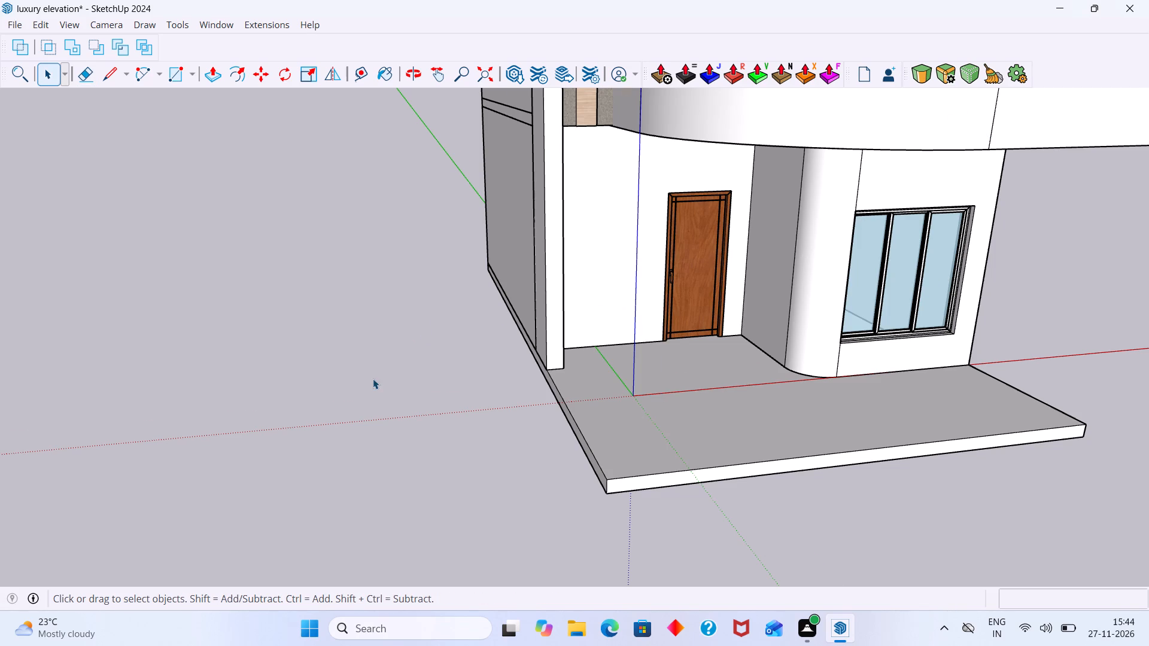
scroll(373, 379, down, 16)
middle_drag(382, 407, 396, 371)
key(r)
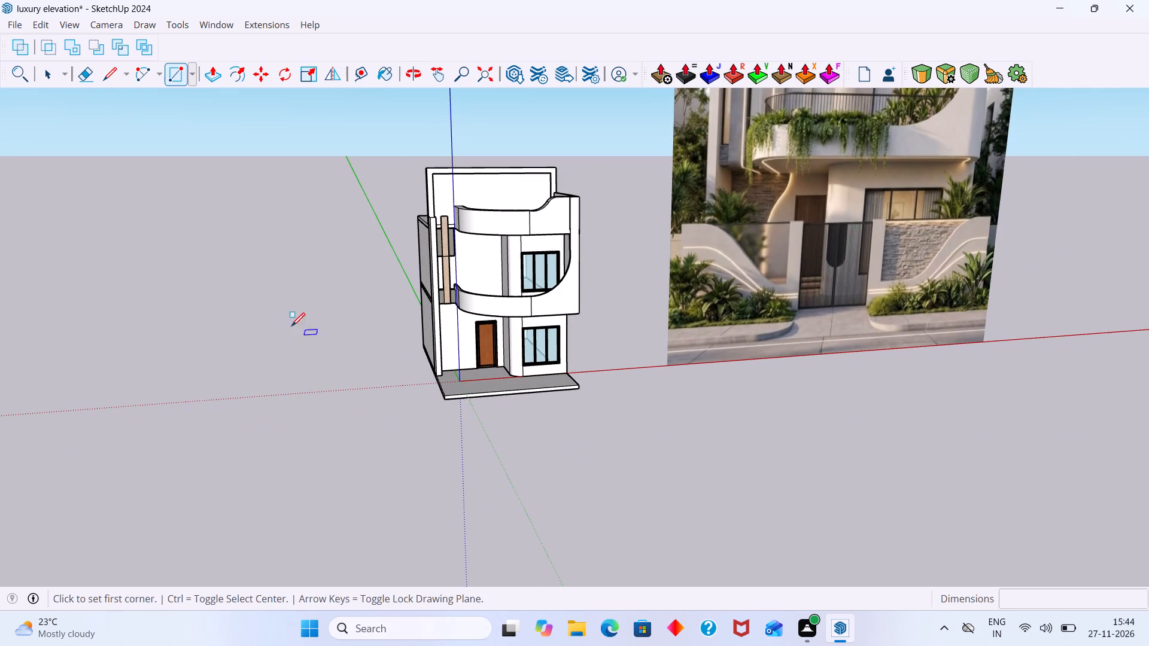
key(Left)
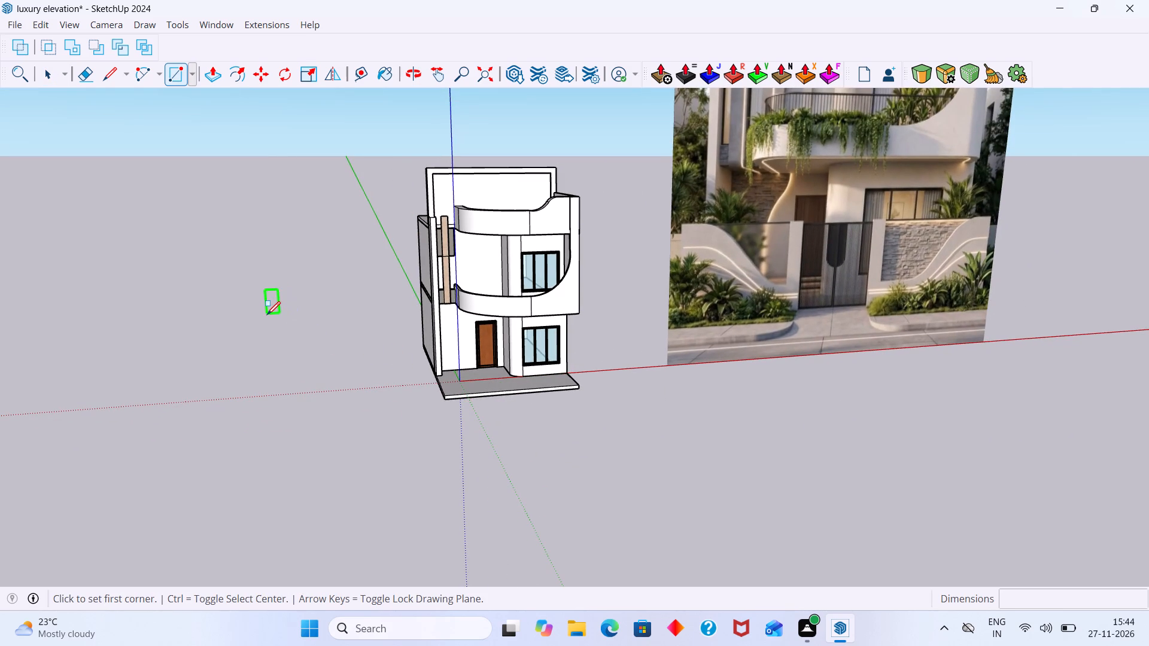
click(267, 315)
click(324, 349)
key(space)
scroll(294, 340, up, 6)
click(323, 334)
key(p)
click(322, 331)
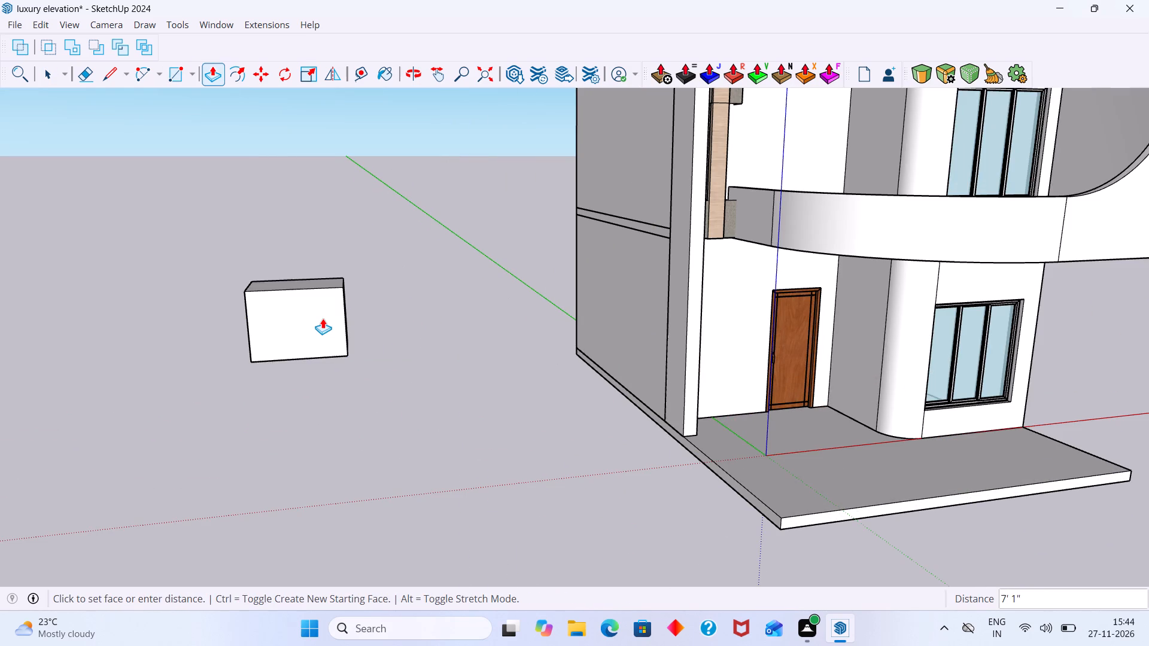
click(323, 322)
key(space)
click(418, 317)
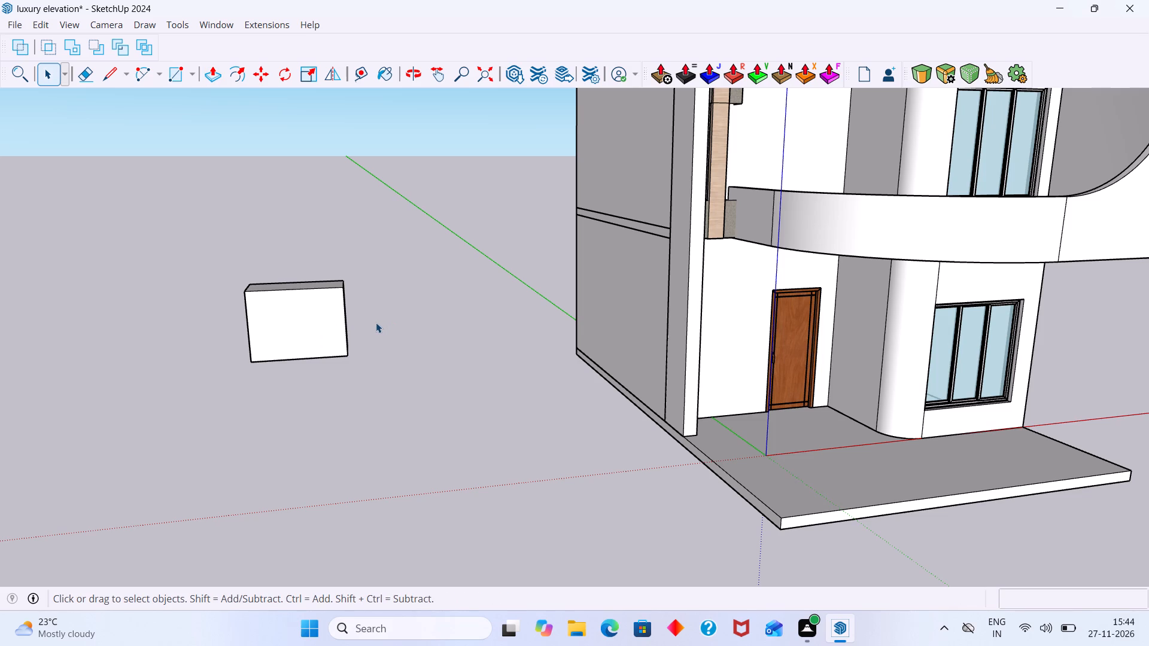
Start a new material and load the wallpaper image from the Pictures folder as its texture.
key(b)
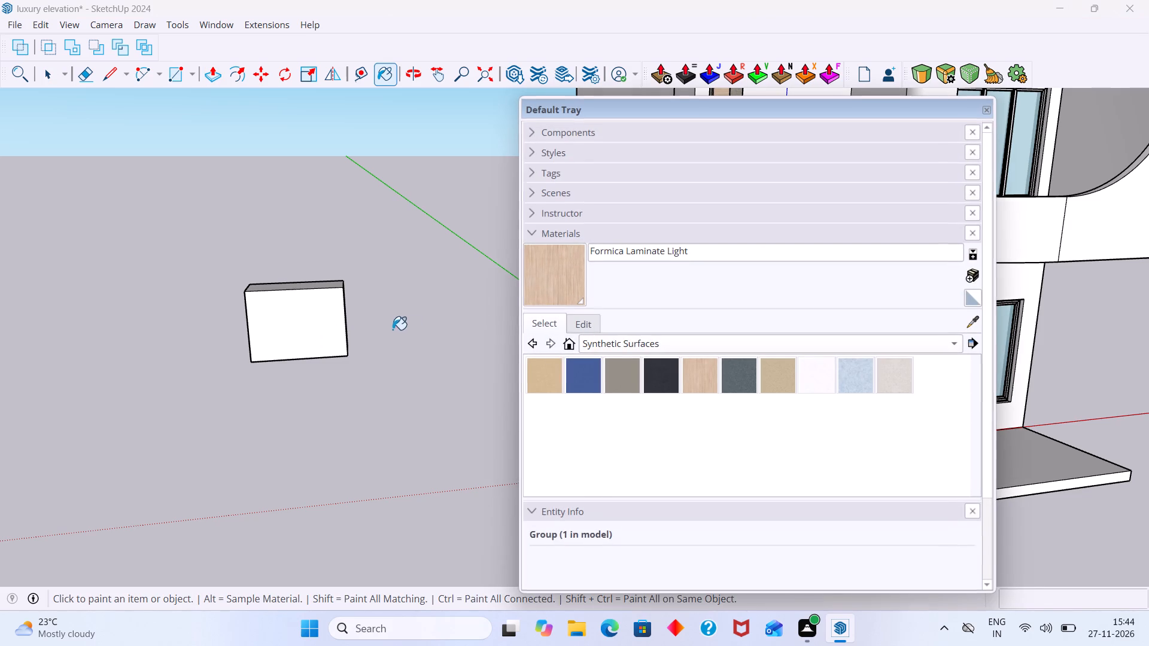
click(966, 273)
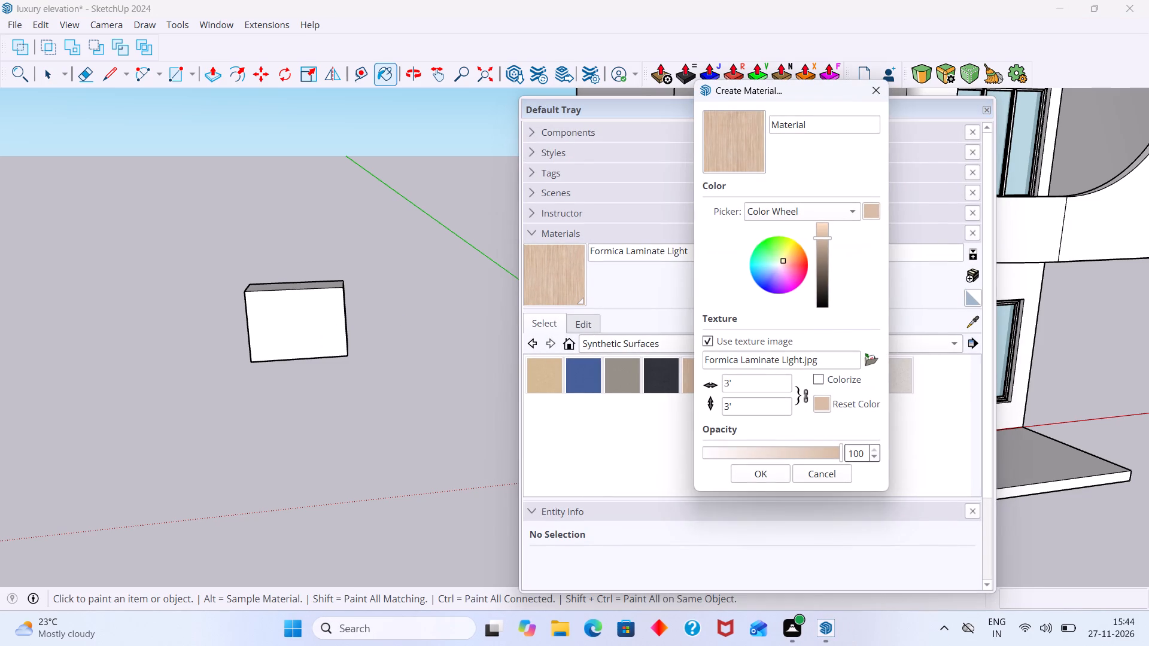
click(867, 359)
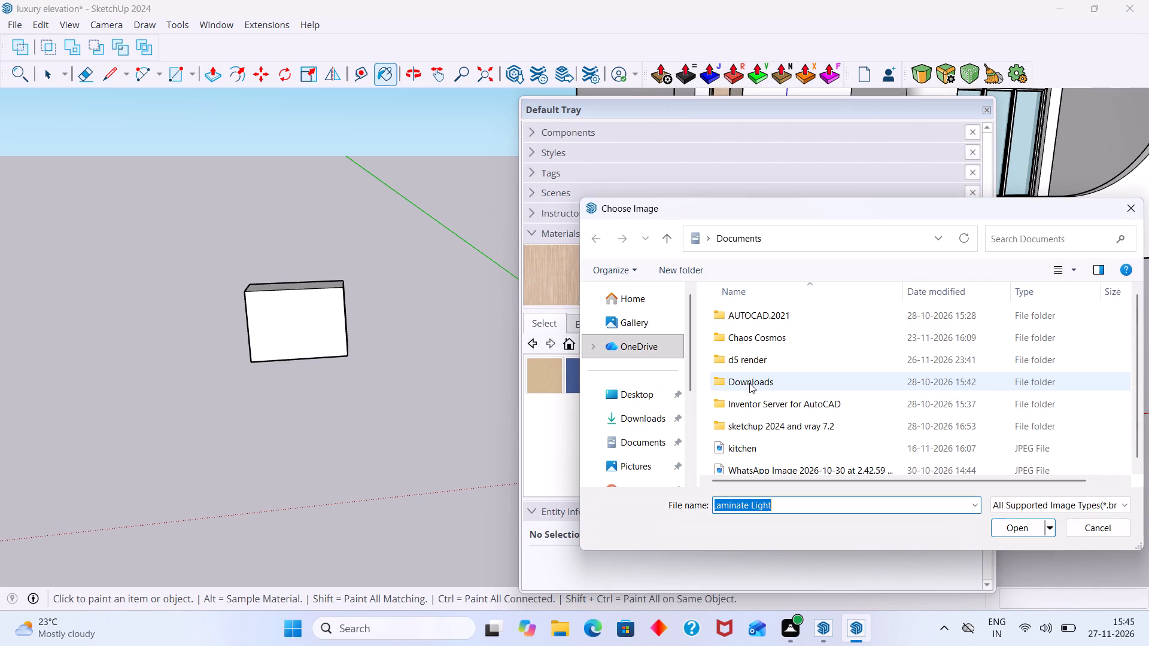
scroll(776, 429, down, 1)
click(634, 466)
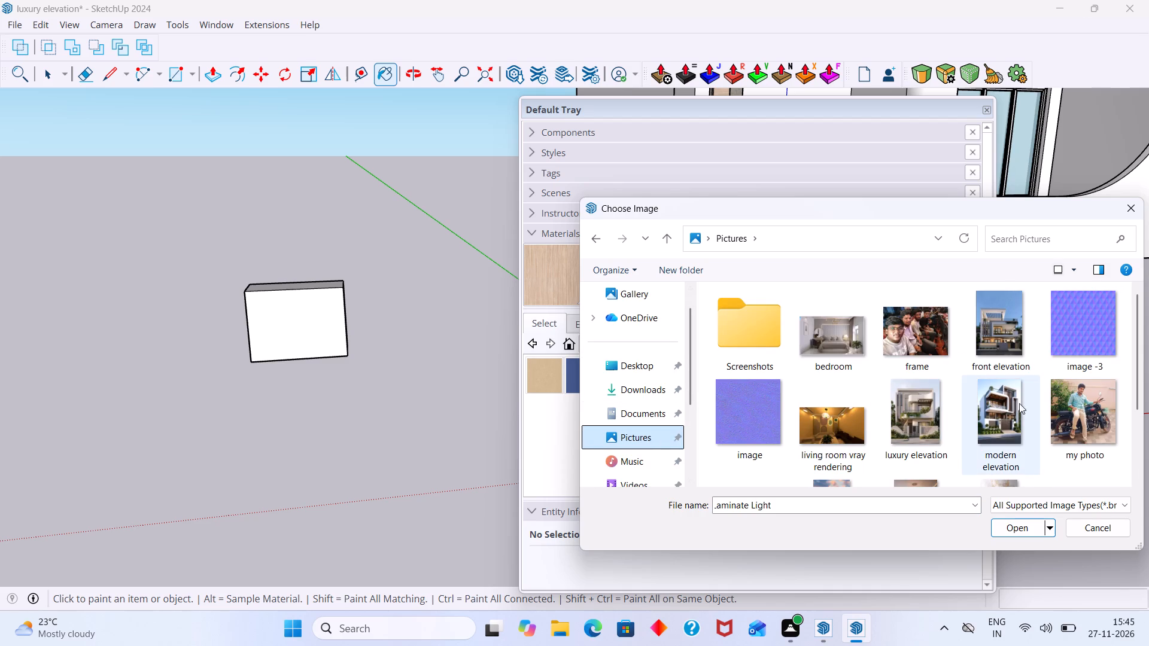
scroll(895, 349, down, 3)
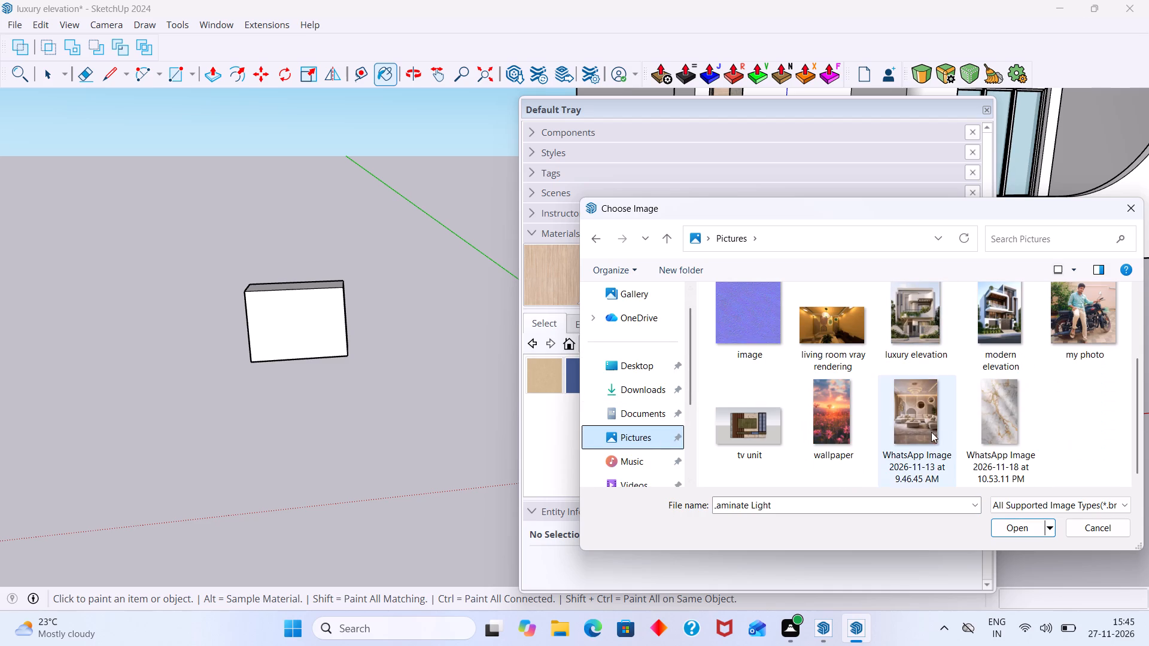
click(837, 423)
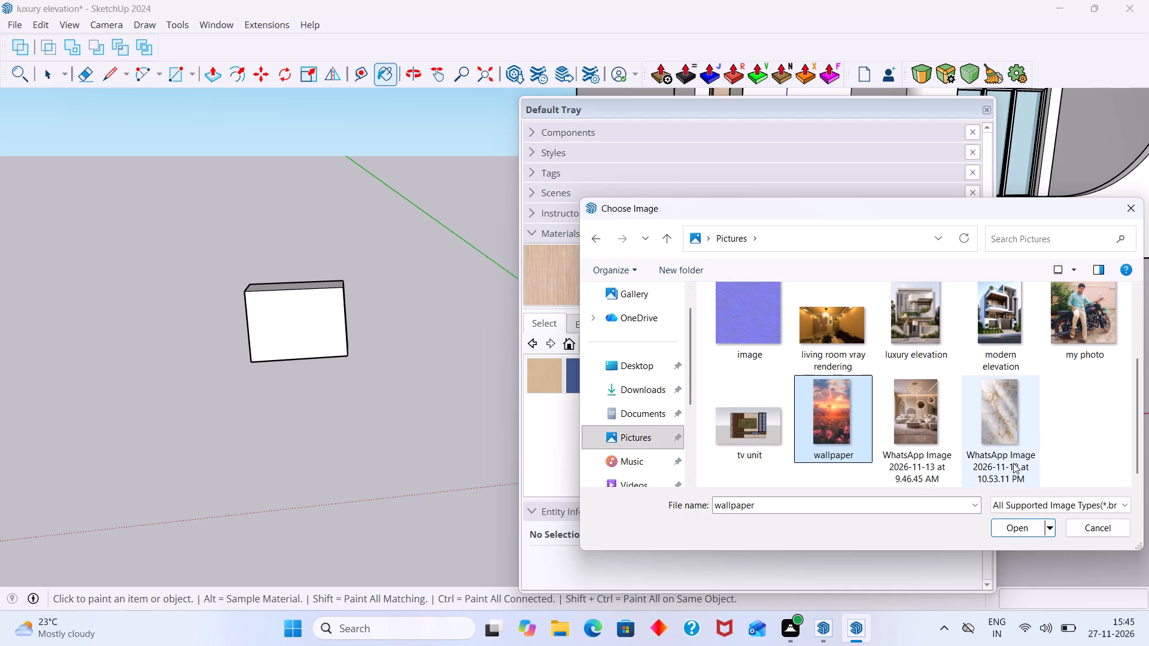
click(1020, 526)
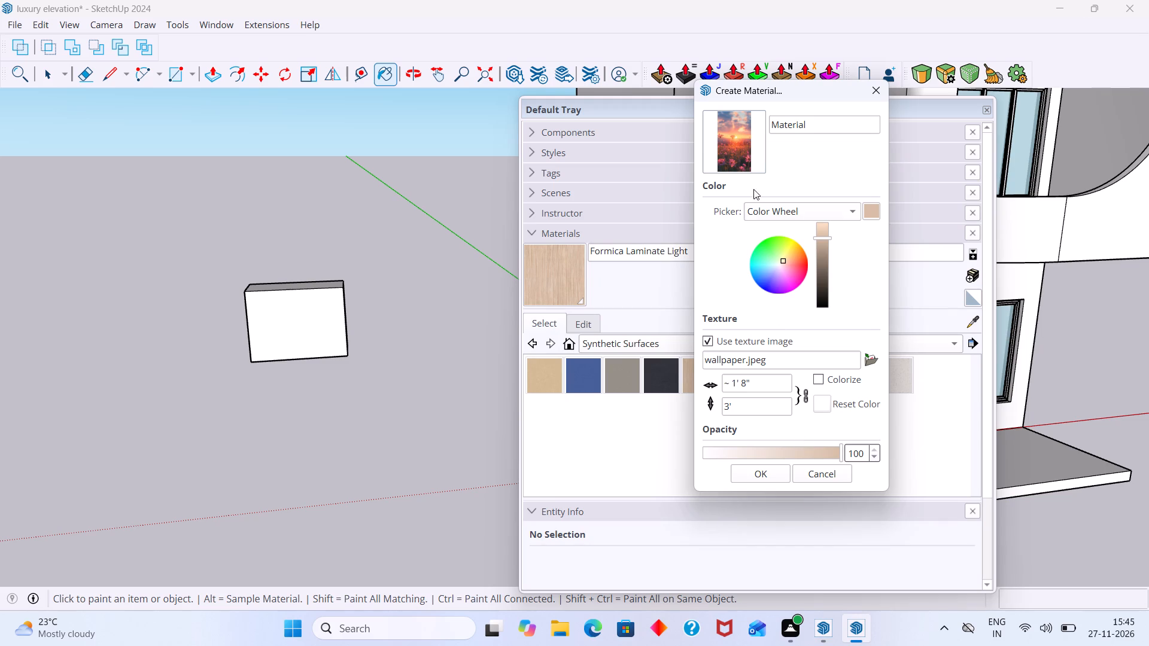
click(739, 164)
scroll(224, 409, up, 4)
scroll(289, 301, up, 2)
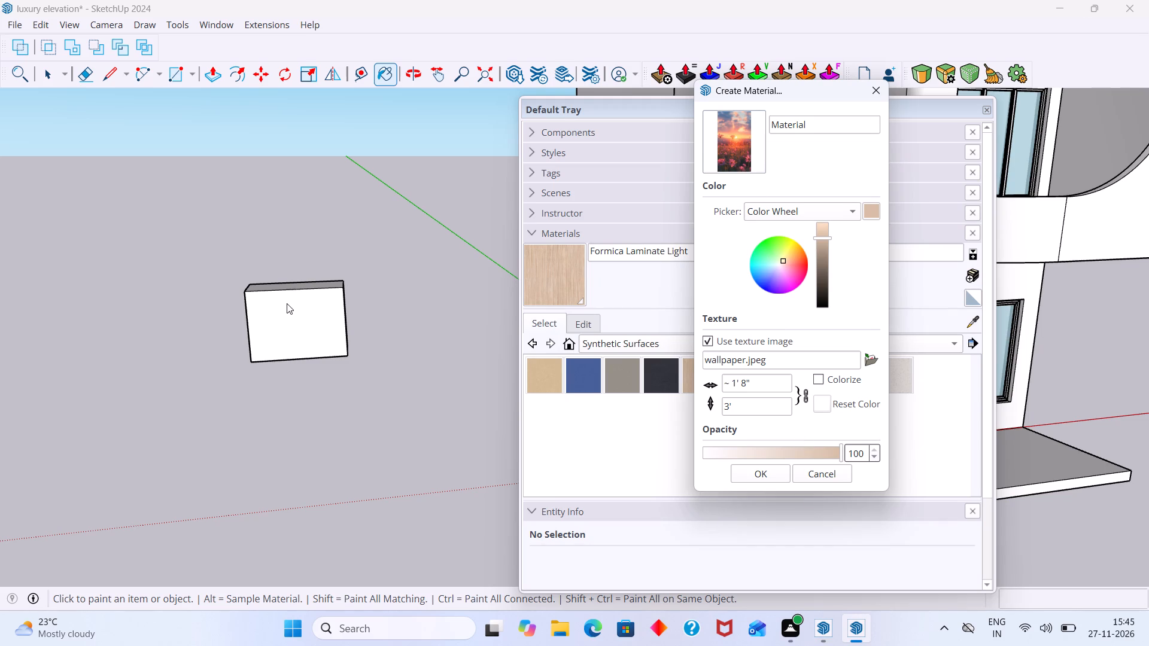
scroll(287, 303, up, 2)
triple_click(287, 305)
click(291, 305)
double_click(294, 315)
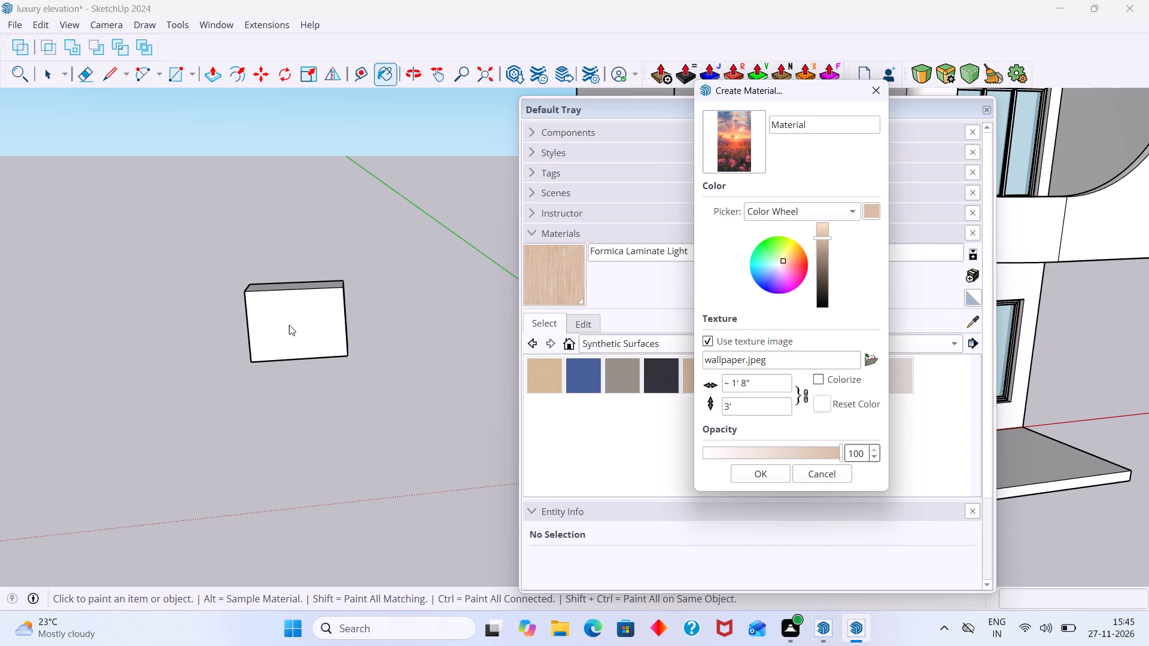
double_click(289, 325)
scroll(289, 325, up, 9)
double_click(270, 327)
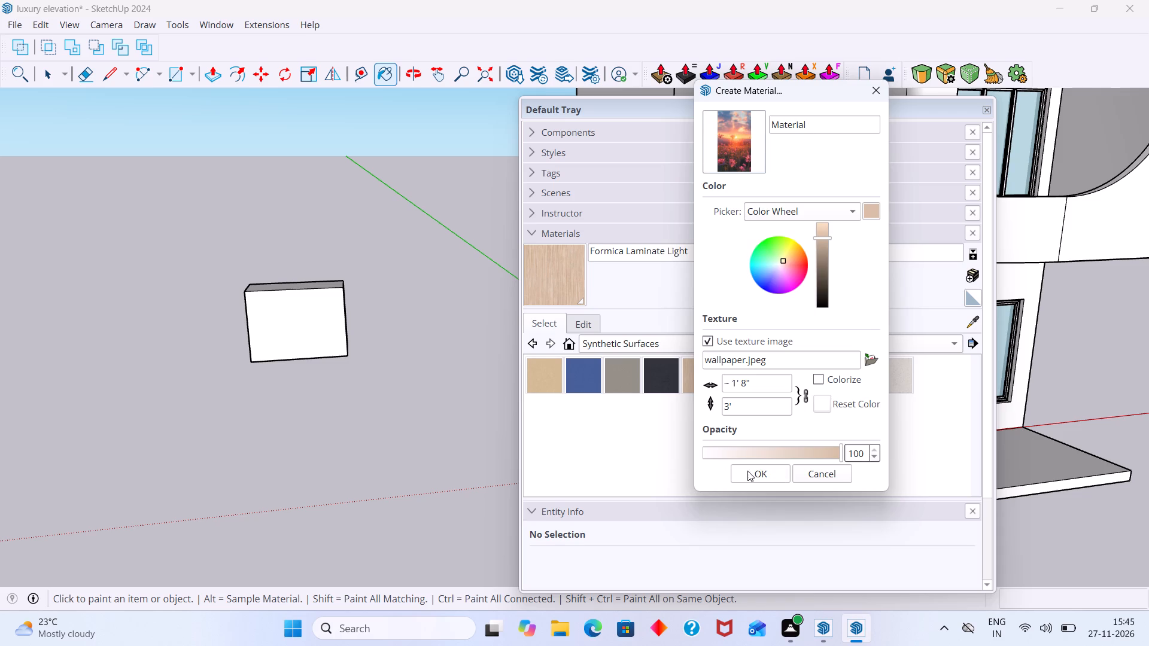
Confirm the new wallpaper material and paint the separate block's front face with it.
click(754, 471)
scroll(276, 332, up, 5)
click(312, 313)
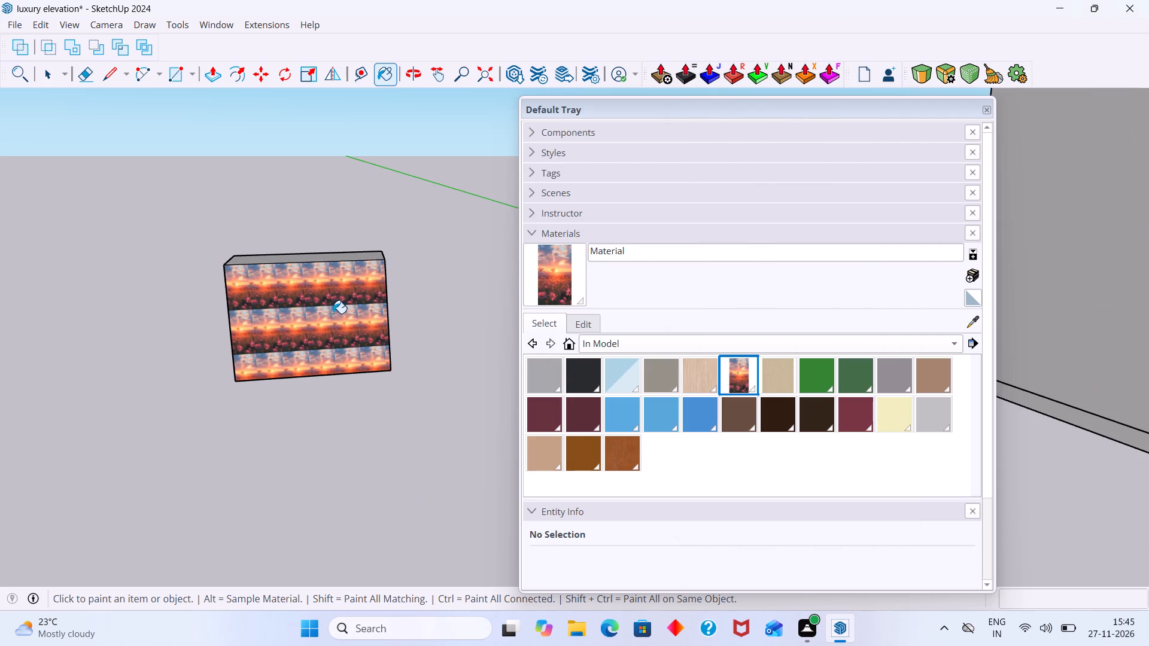
scroll(333, 310, up, 2)
middle_drag(336, 309, 441, 309)
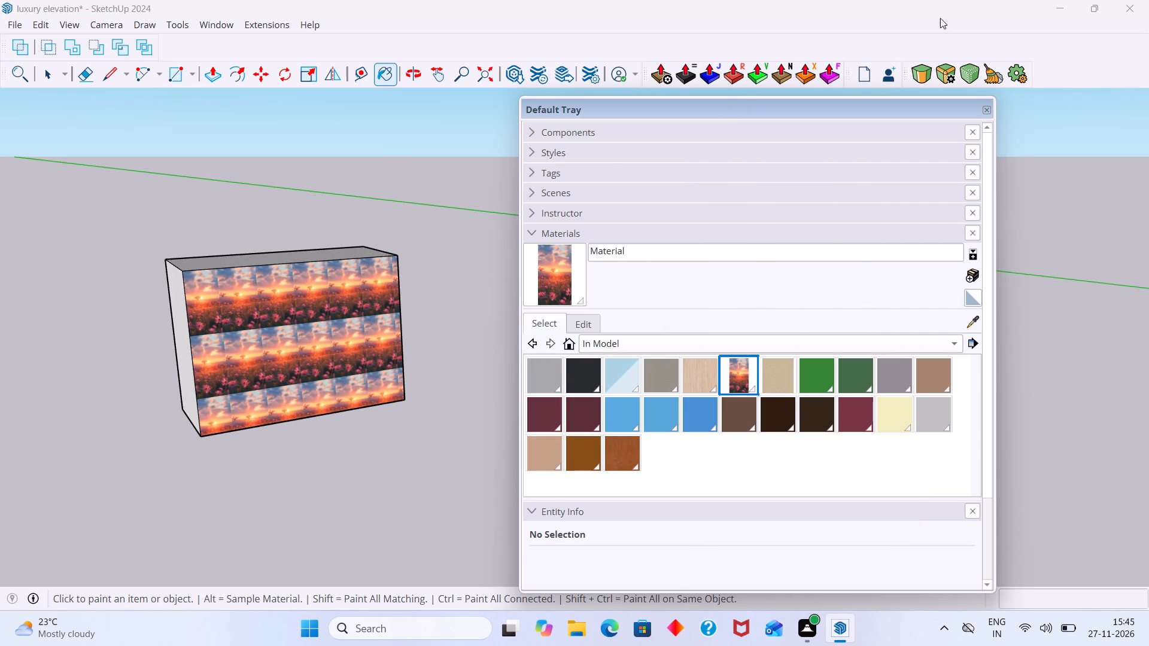
Bring up the V-Ray Utilities tools and try the bounding-box-fitted cubic projection on the block's wallpaper-textured front face.
right_click(930, 26)
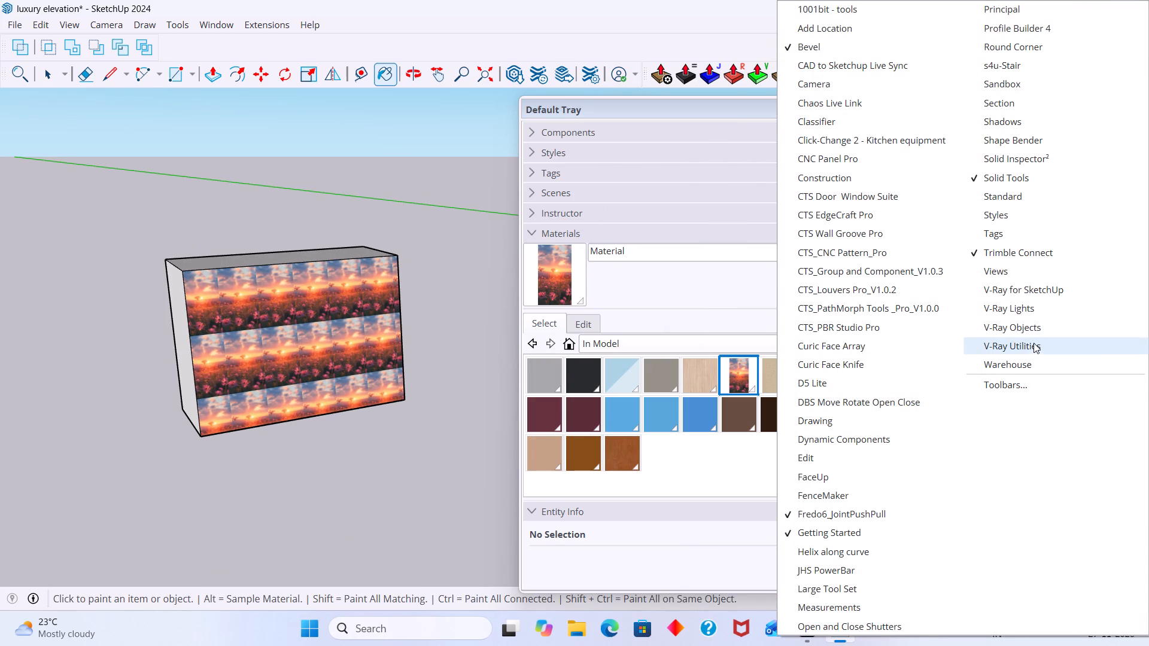
click(1020, 343)
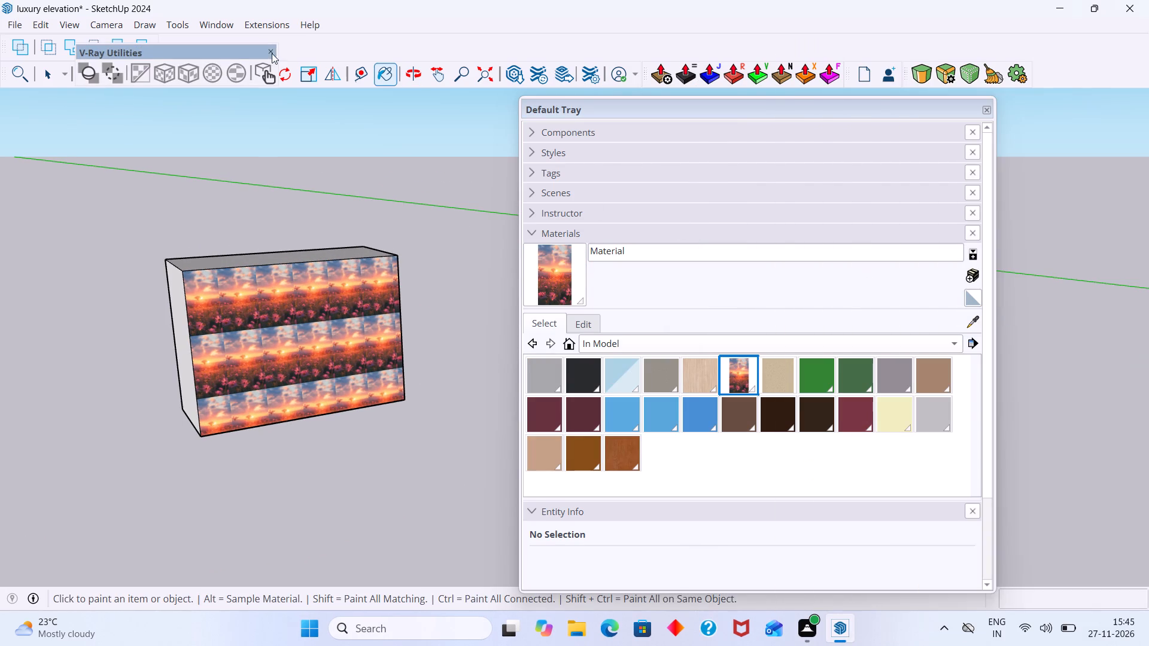
click(187, 75)
click(280, 327)
key(space)
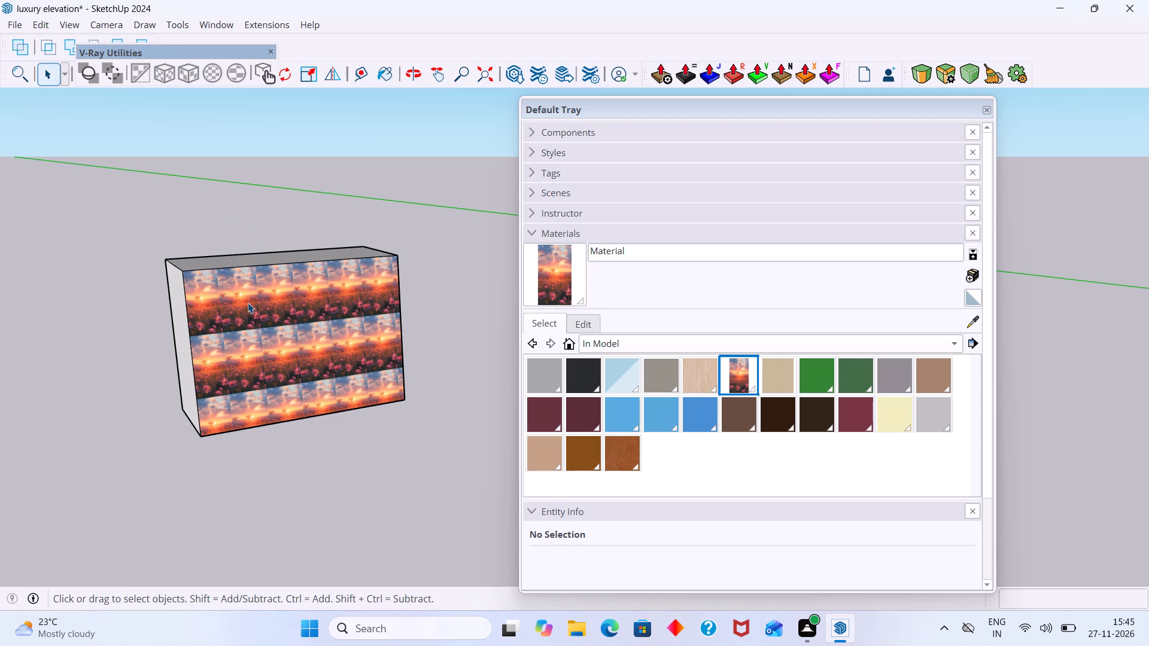
double_click(248, 303)
click(248, 300)
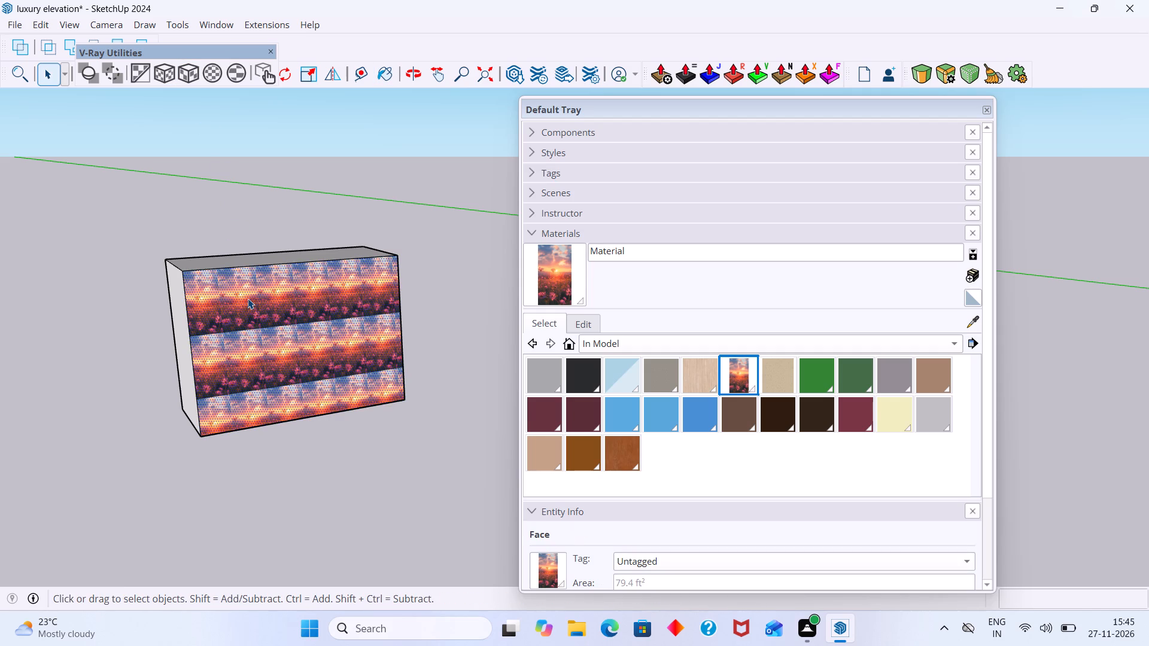
click(248, 298)
click(187, 75)
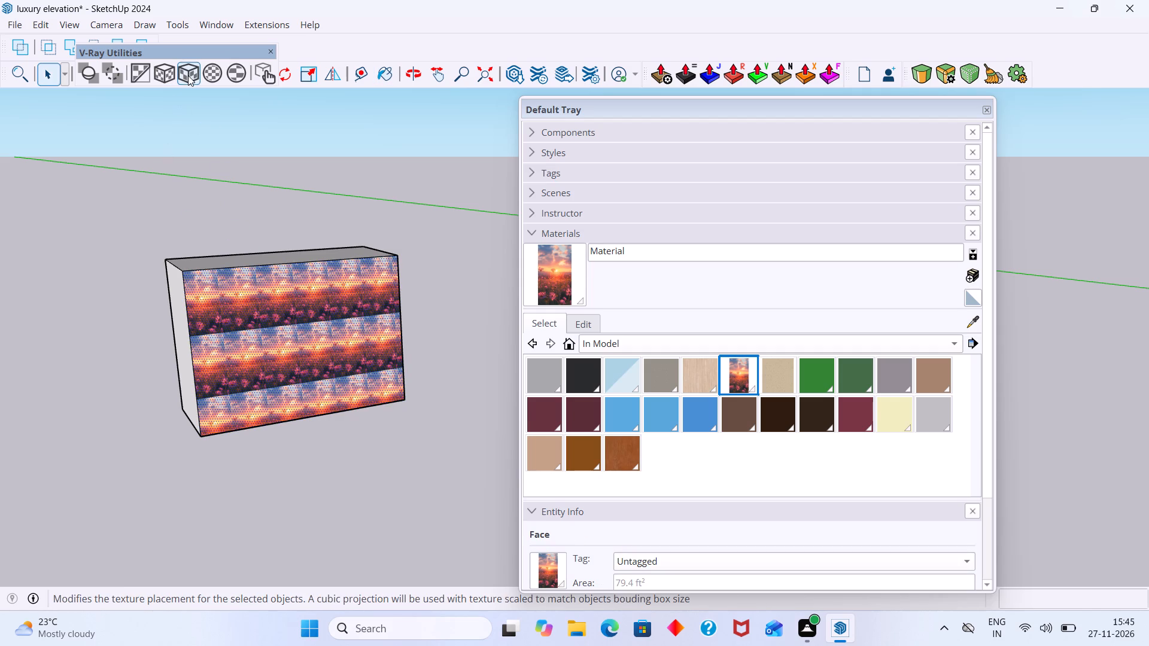
click(193, 75)
triple_click(235, 307)
scroll(404, 246, down, 2)
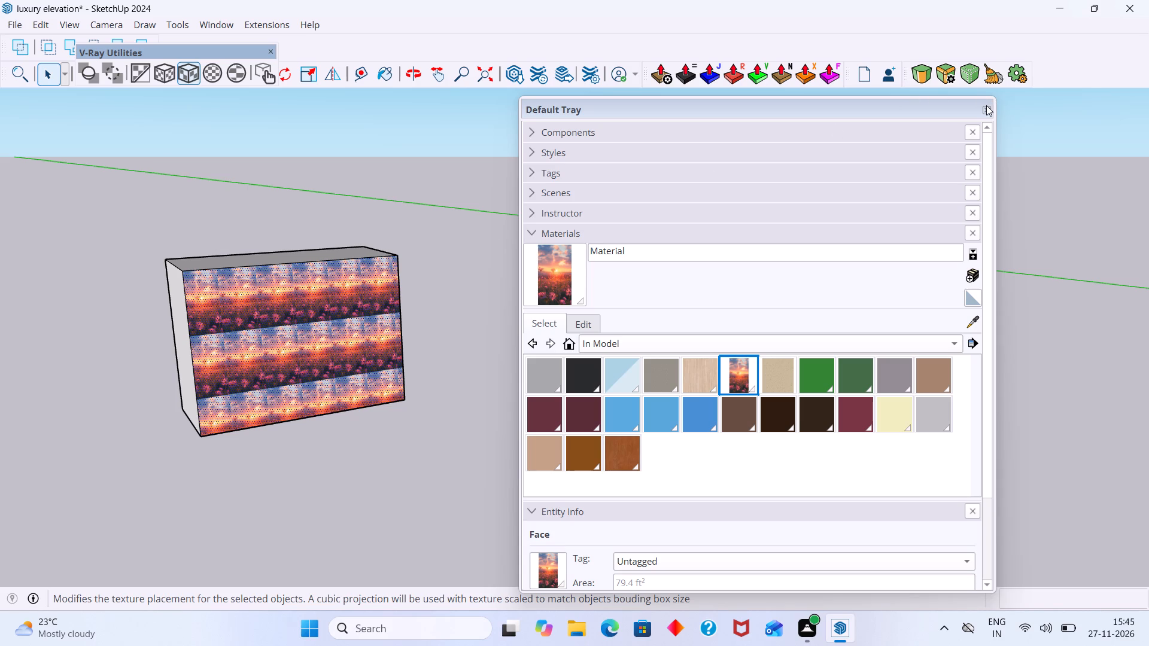
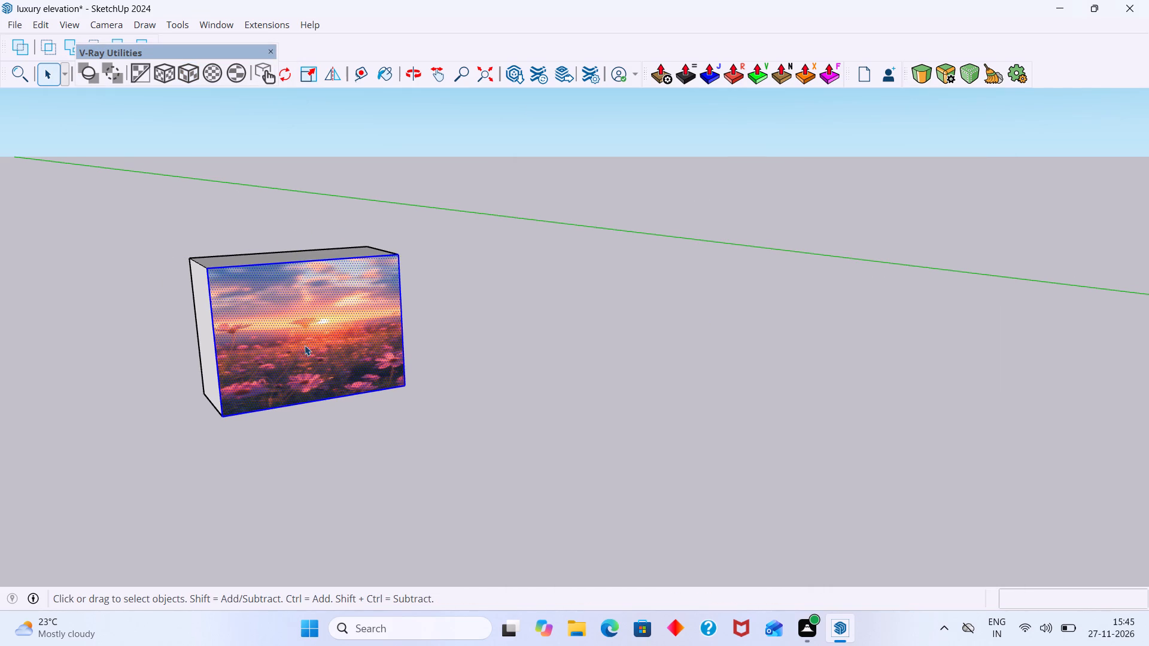
Examine the wallpaper-textured test block from several angles to judge how the projected image sits on its front face.
scroll(352, 346, up, 7)
middle_drag(291, 336, 279, 322)
scroll(295, 313, down, 2)
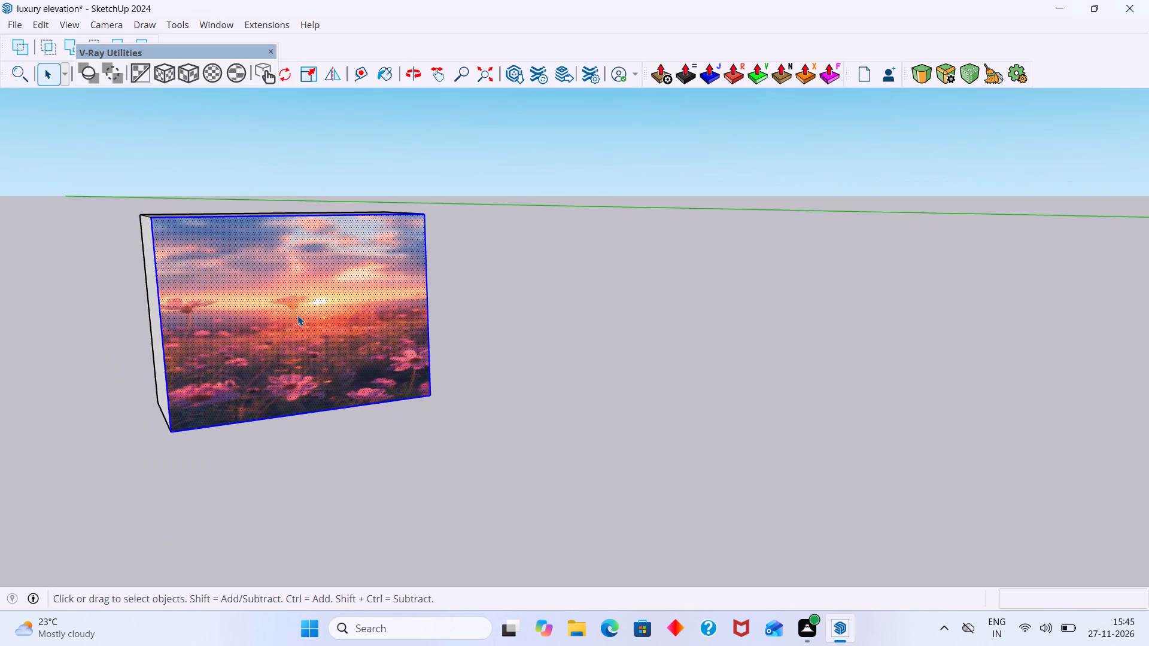
scroll(297, 315, down, 4)
scroll(253, 330, up, 6)
middle_drag(239, 335, 301, 356)
click(619, 284)
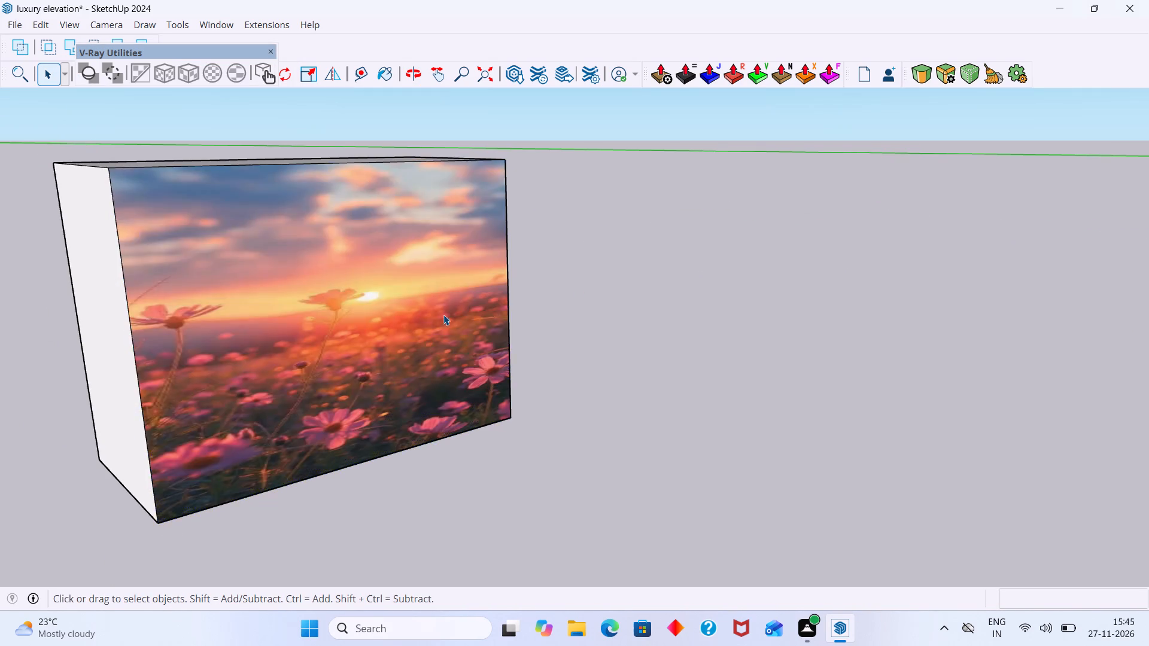
scroll(443, 315, down, 8)
scroll(437, 408, up, 5)
middle_drag(313, 413, 194, 443)
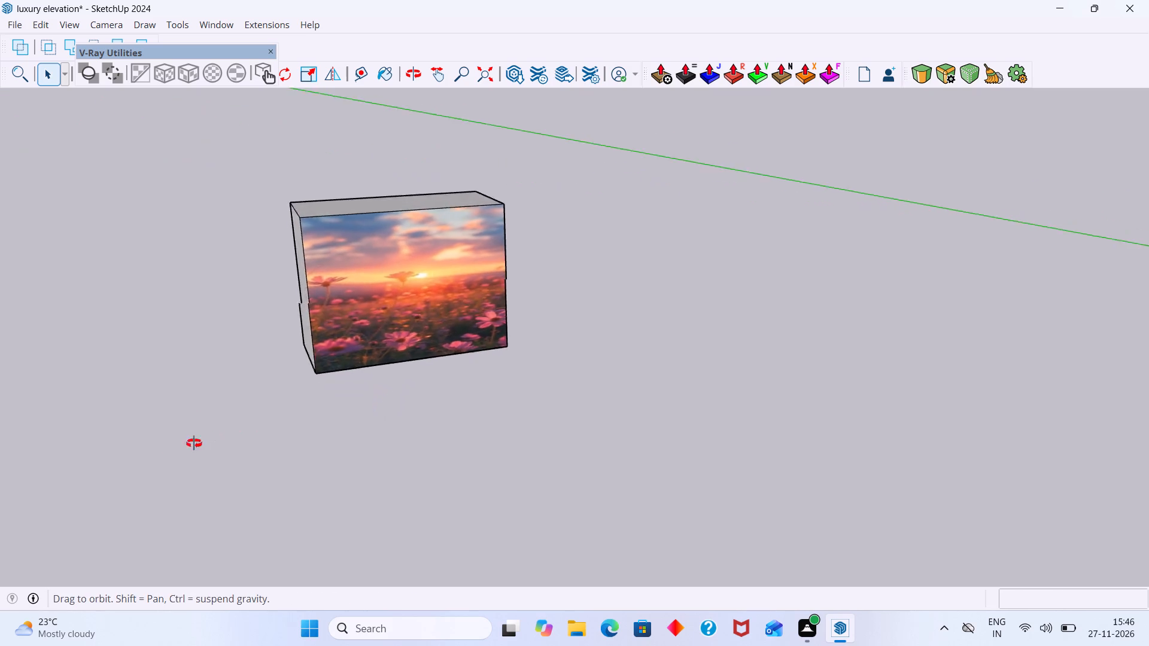
middle_drag(194, 443, 138, 455)
scroll(406, 225, up, 9)
middle_drag(281, 279, 591, 242)
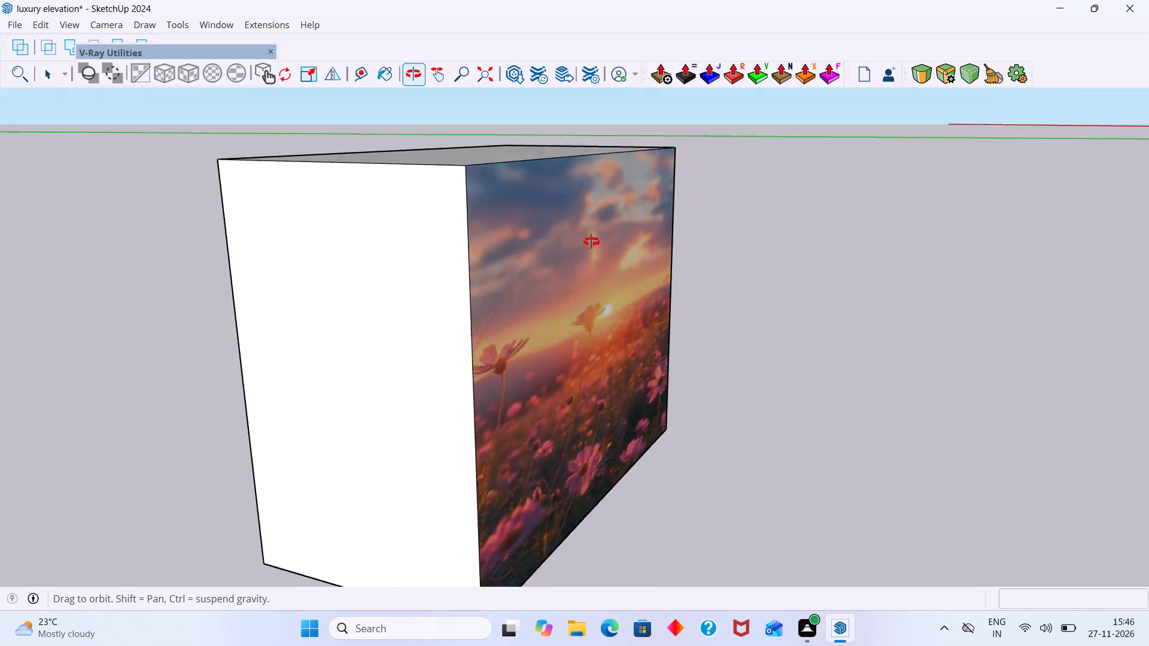
middle_drag(591, 242, 324, 279)
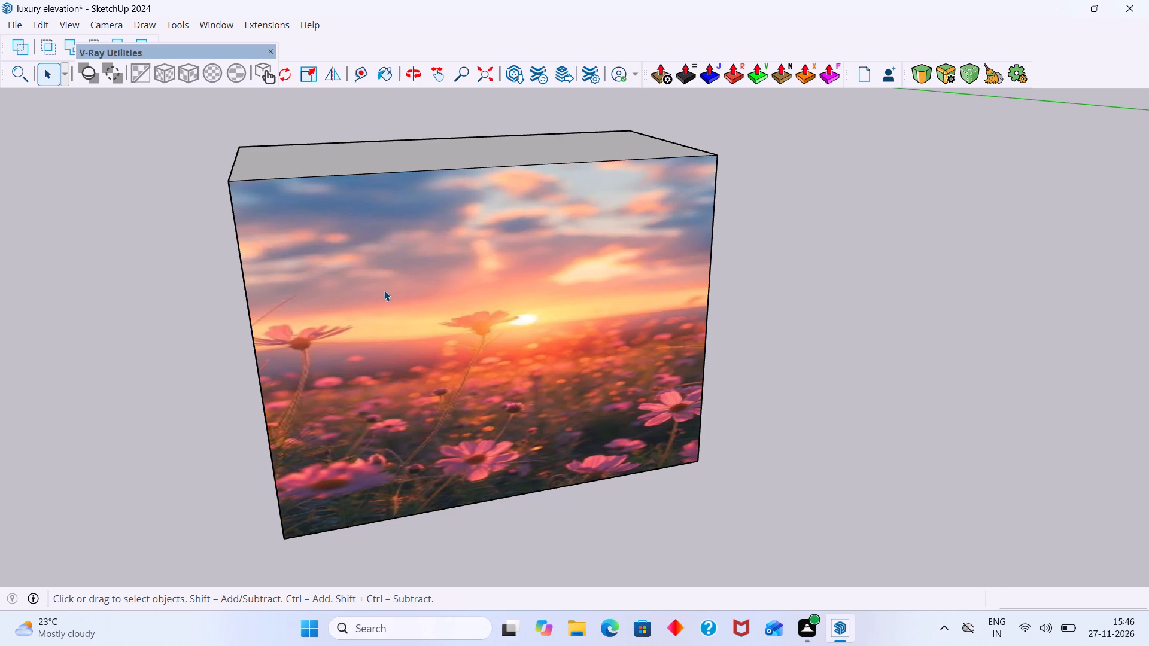
scroll(412, 301, down, 7)
middle_drag(417, 311, 399, 252)
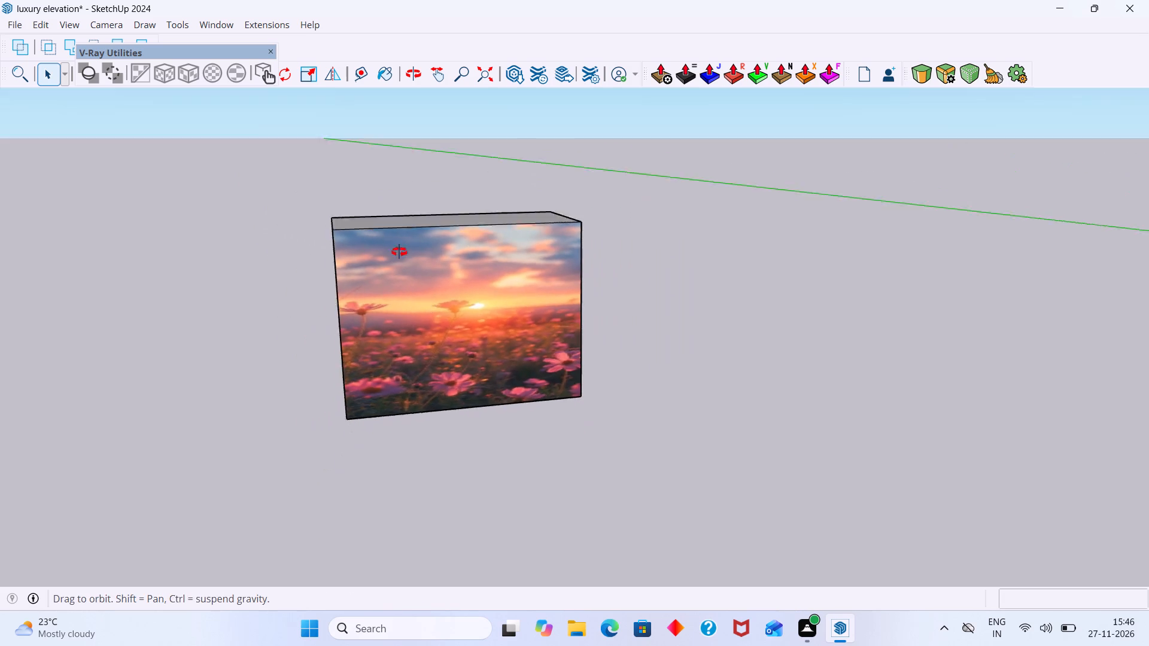
middle_drag(399, 252, 379, 222)
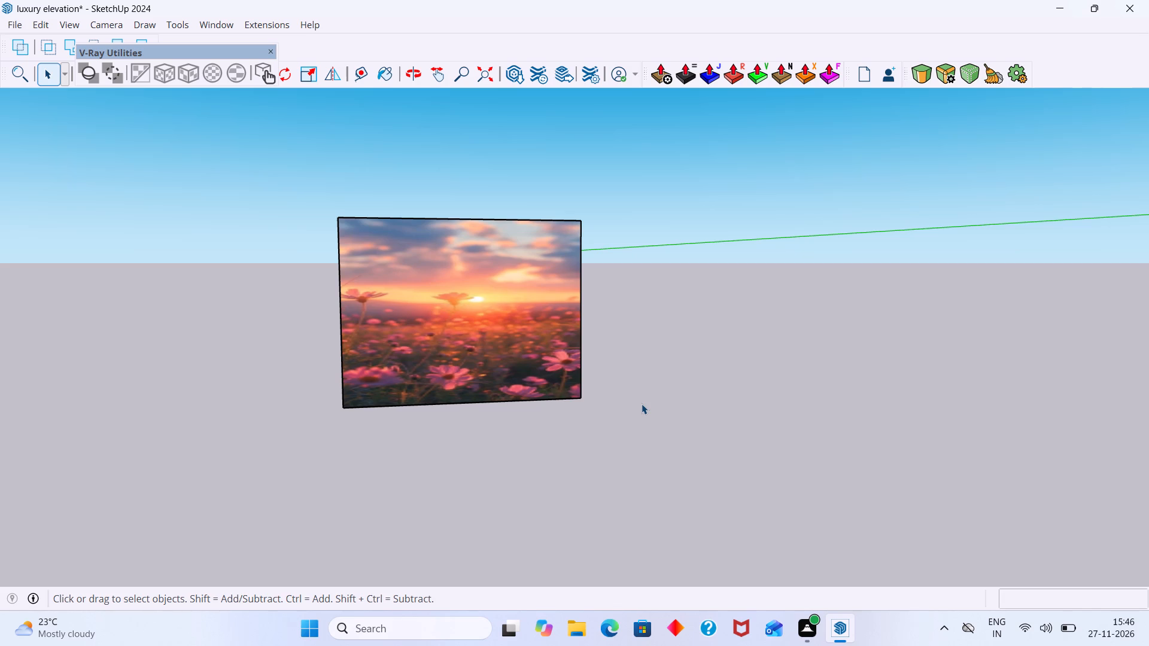
scroll(569, 394, up, 7)
middle_drag(416, 331, 825, 342)
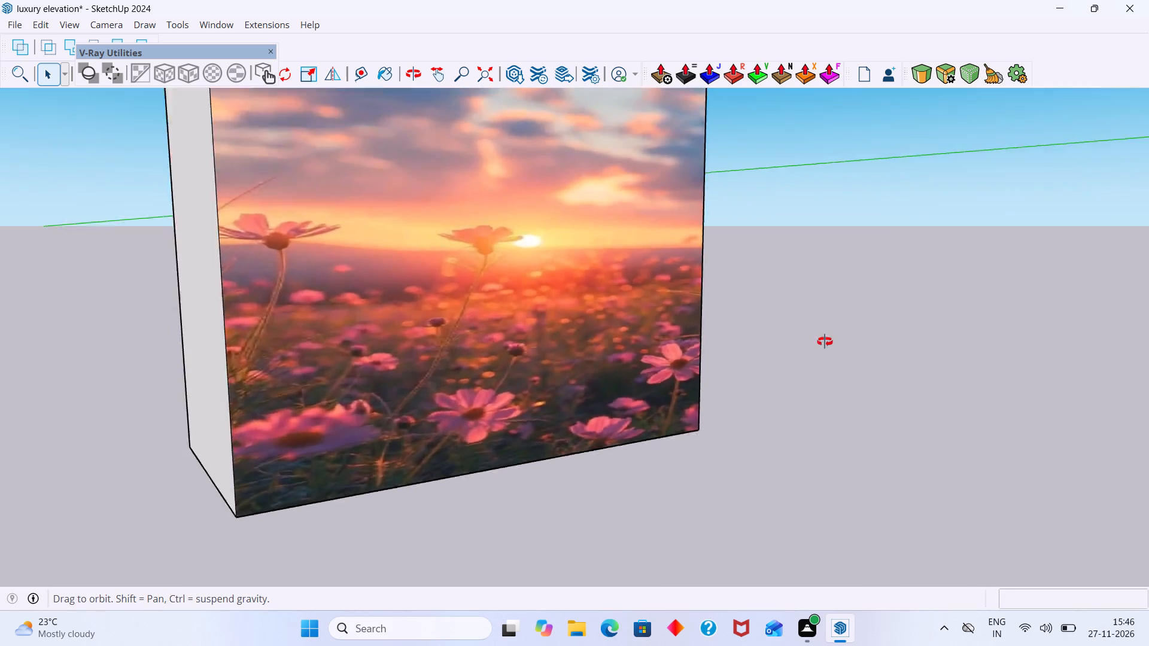
middle_drag(825, 342, 521, 358)
scroll(521, 355, down, 11)
middle_drag(474, 357, 395, 361)
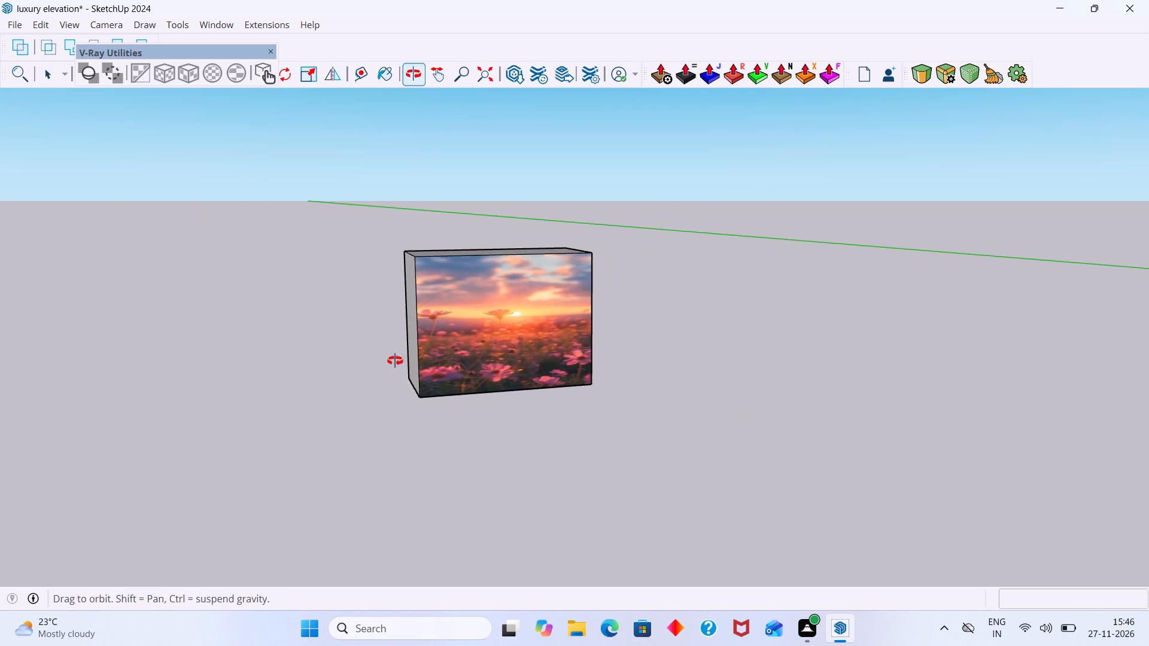
middle_drag(395, 361, 399, 361)
scroll(501, 333, up, 7)
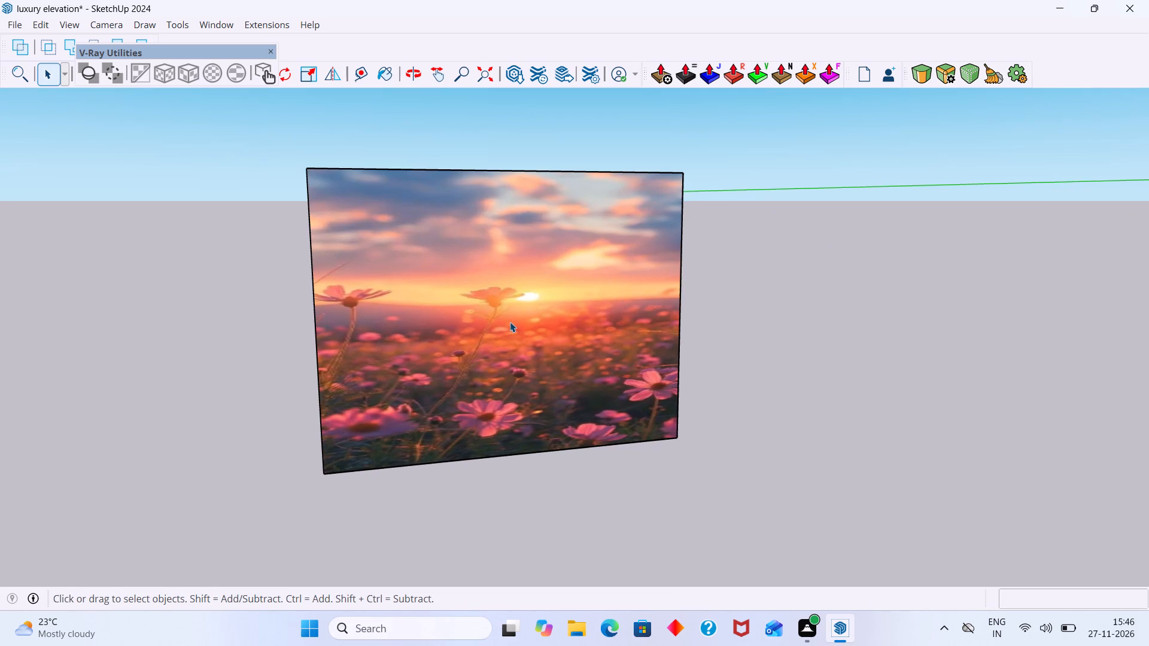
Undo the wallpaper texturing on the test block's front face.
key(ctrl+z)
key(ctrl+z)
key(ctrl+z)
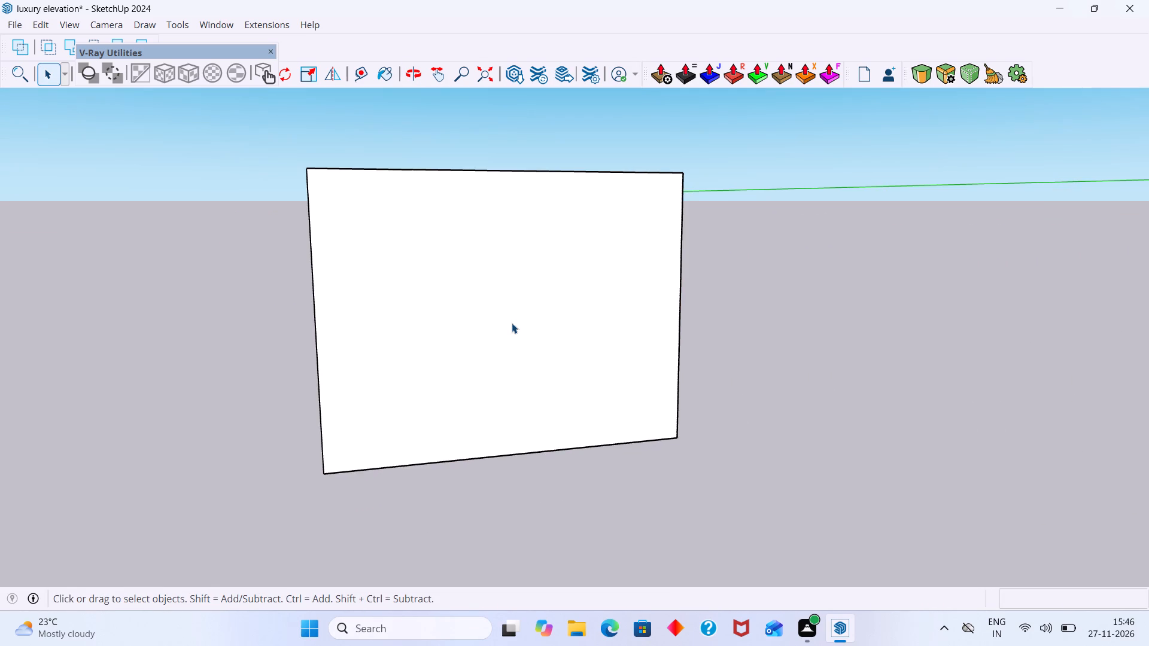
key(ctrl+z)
Delete the test block beside the building, including the stray vertical edge left standing on the ground.
scroll(512, 324, down, 19)
middle_drag(511, 336, 520, 349)
scroll(516, 339, up, 5)
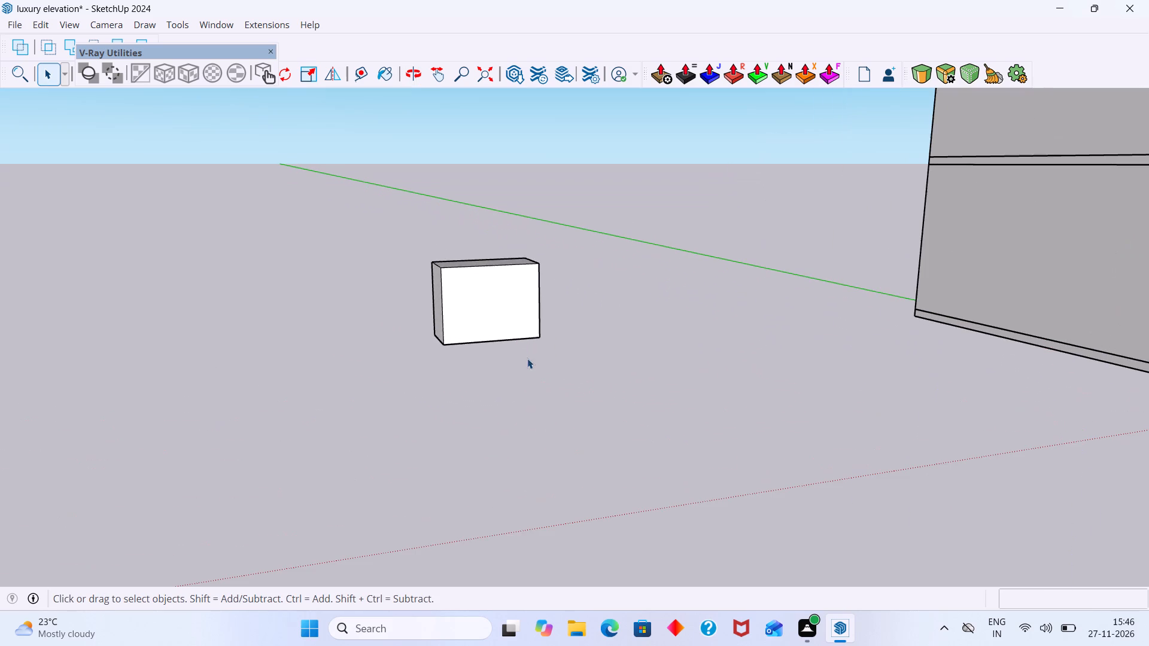
drag(534, 358, 393, 249)
key(Delete)
scroll(467, 248, up, 1)
scroll(470, 252, down, 5)
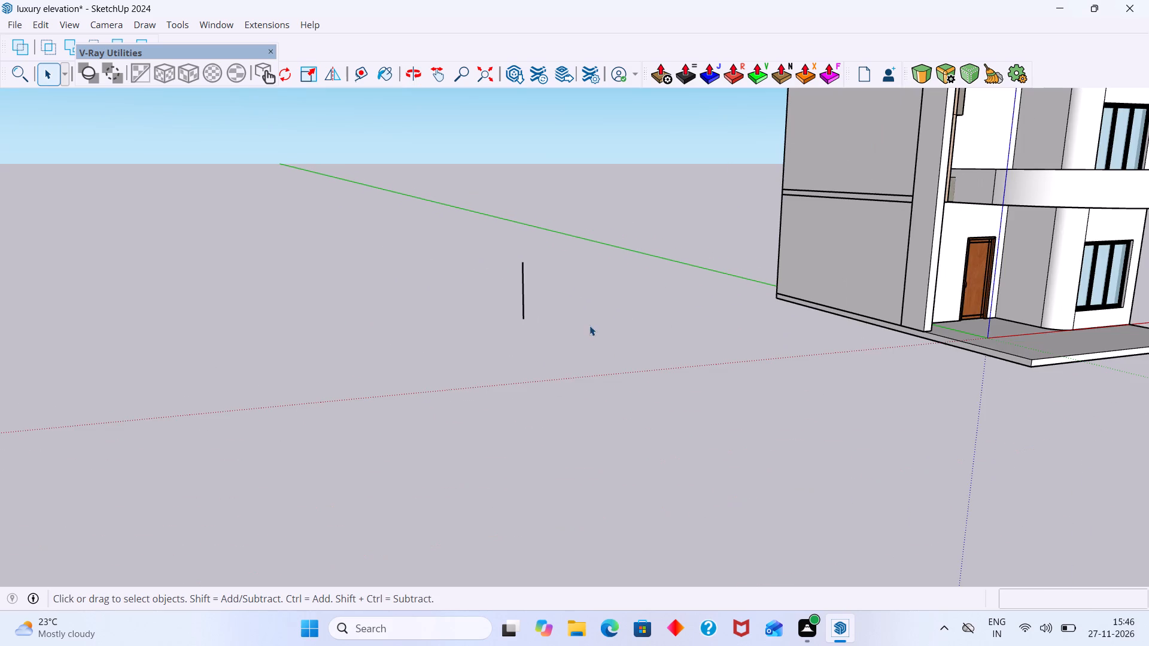
drag(589, 330, 490, 228)
key(Delete)
Inspect the ground-floor window up close, especially the lower corner where the right-hand sash meets the frame.
scroll(492, 257, down, 11)
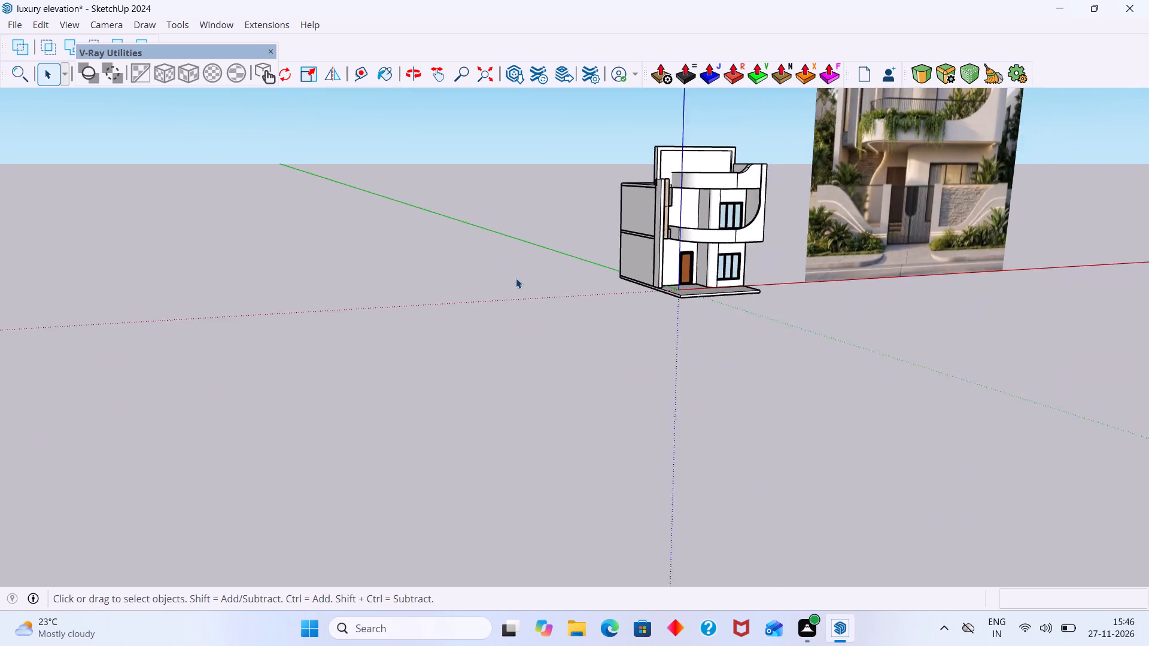
scroll(516, 278, down, 1)
shift+middle_drag(514, 305, 213, 346)
middle_drag(326, 329, 187, 356)
shift+middle_drag(431, 305, 358, 395)
middle_drag(511, 343, 537, 295)
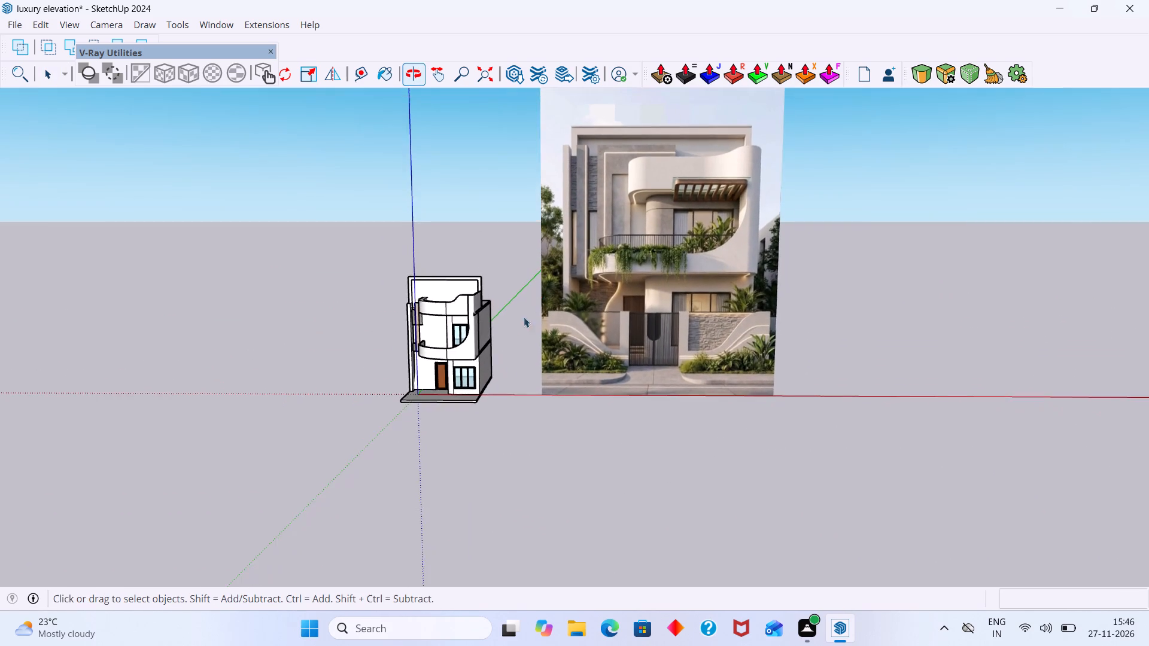
scroll(485, 335, up, 20)
scroll(485, 335, up, 5)
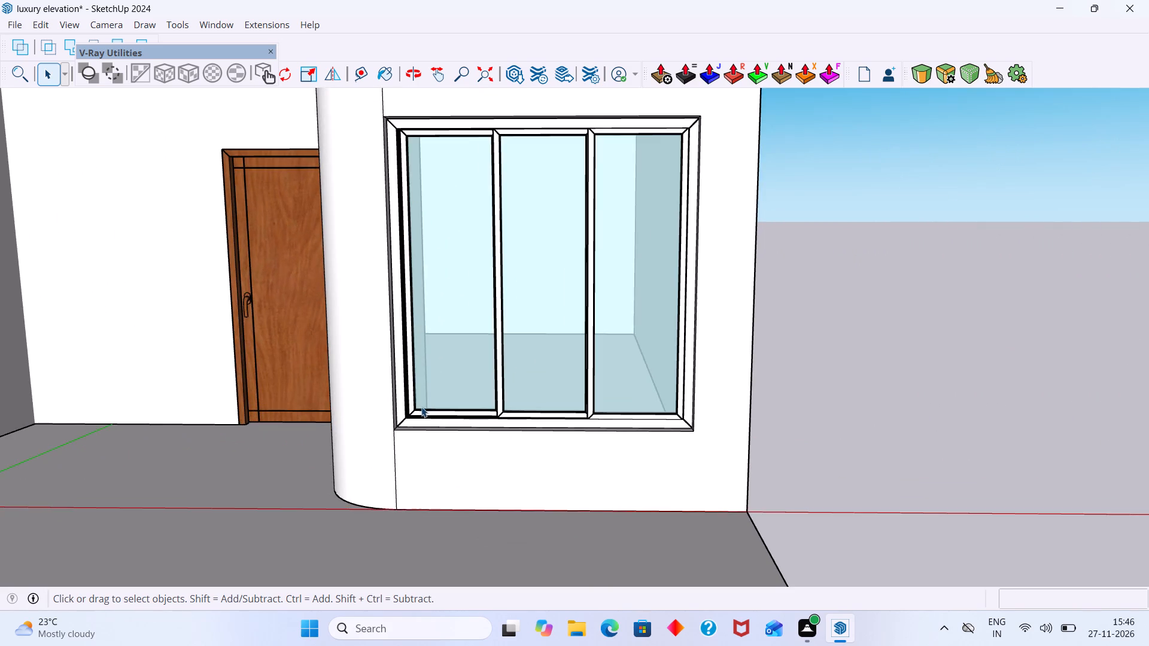
scroll(422, 426, up, 7)
middle_drag(445, 452, 650, 502)
scroll(935, 327, up, 2)
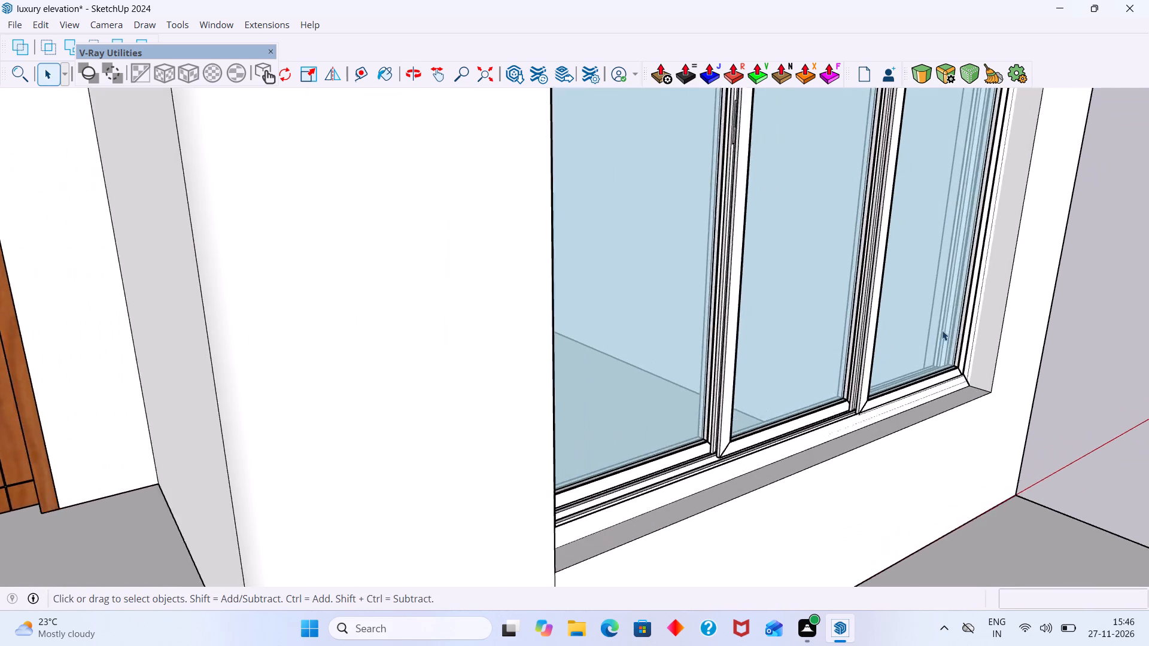
scroll(942, 330, up, 12)
scroll(964, 379, up, 10)
middle_drag(922, 384, 671, 384)
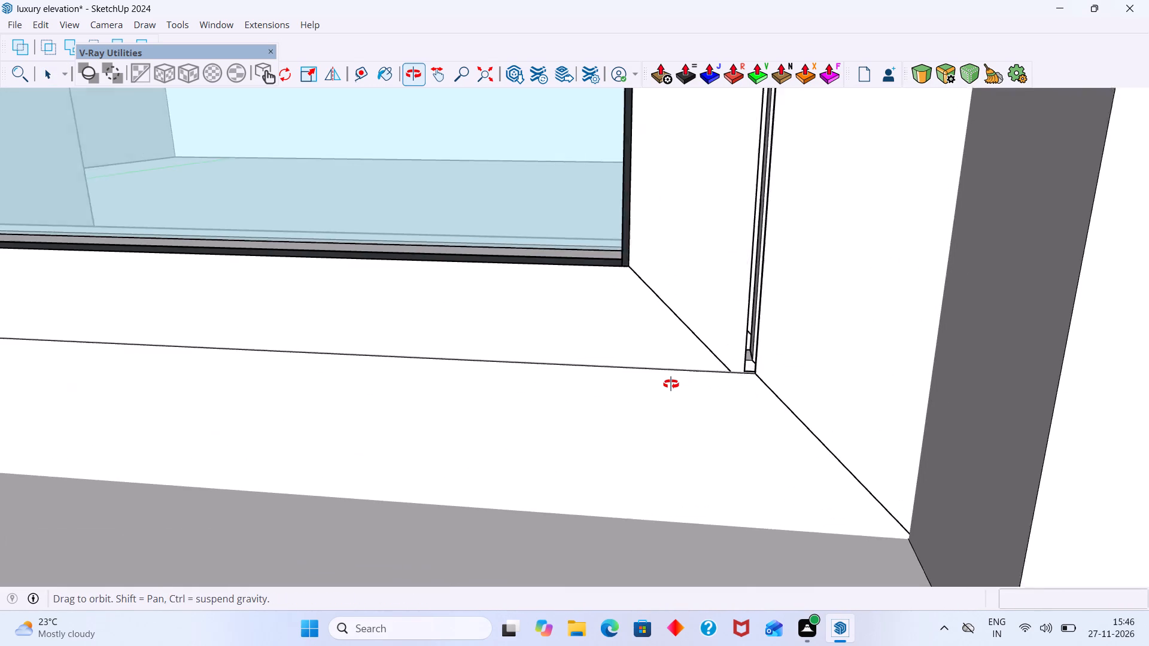
middle_drag(671, 384, 668, 384)
scroll(738, 367, down, 2)
scroll(729, 364, up, 5)
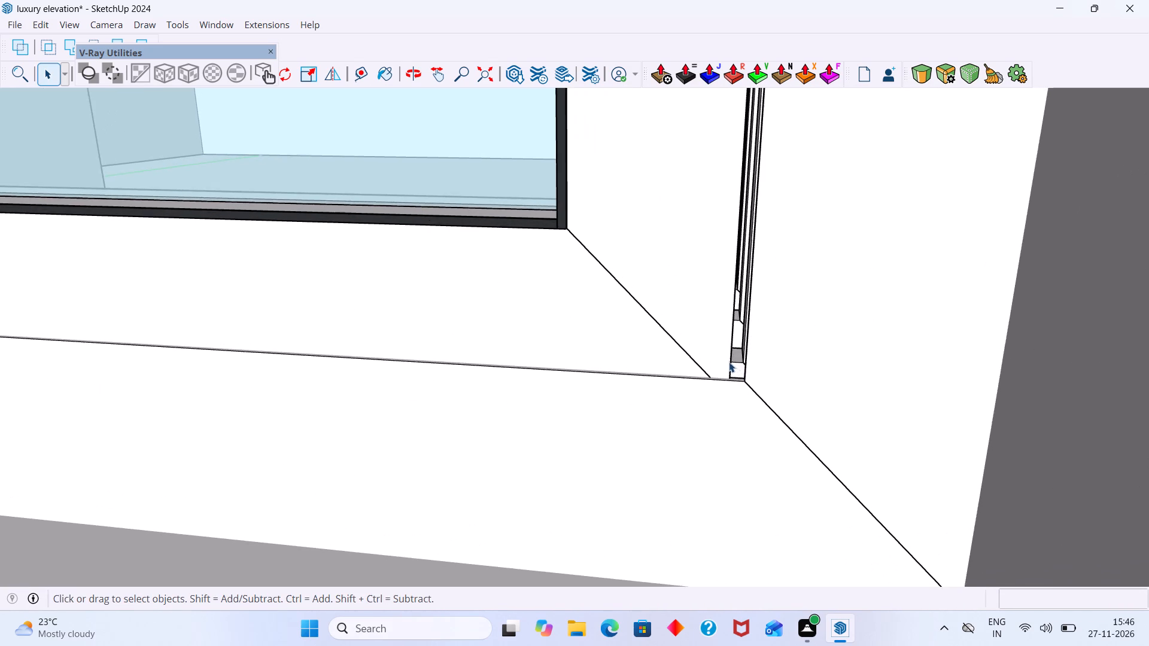
middle_drag(729, 362, 799, 376)
scroll(803, 367, up, 2)
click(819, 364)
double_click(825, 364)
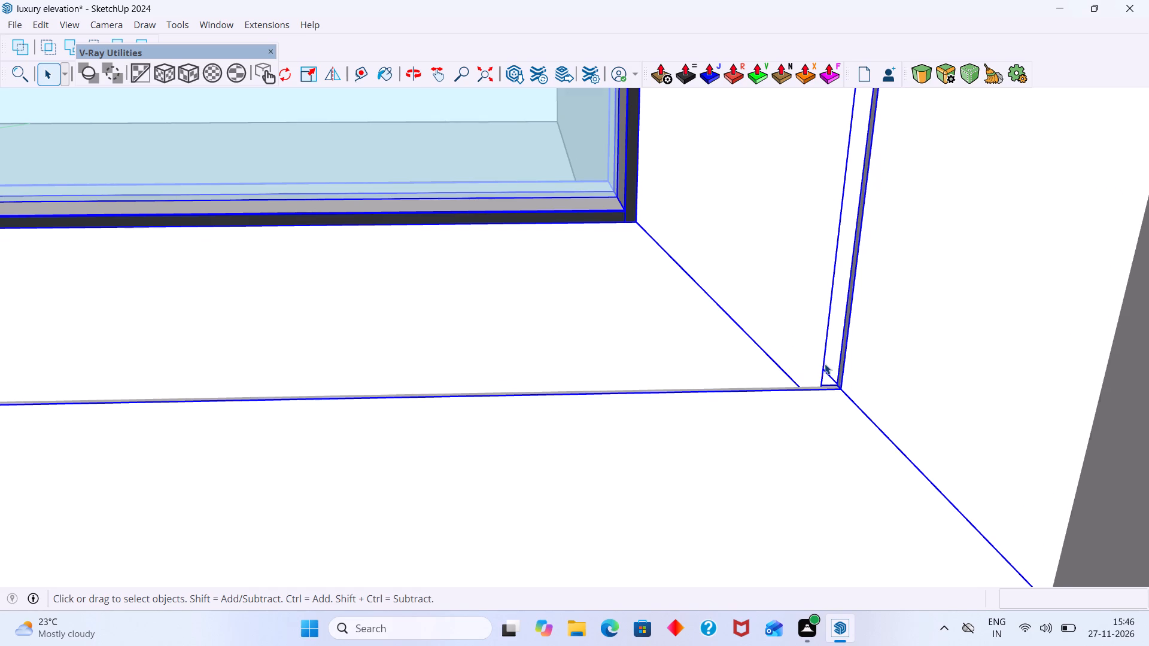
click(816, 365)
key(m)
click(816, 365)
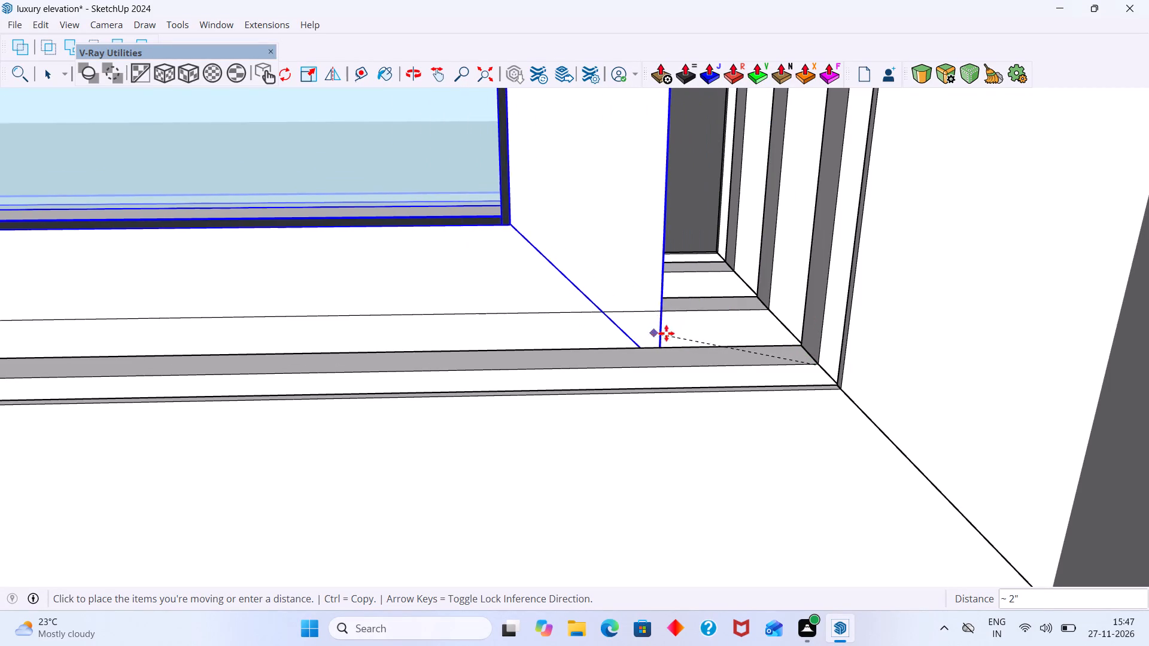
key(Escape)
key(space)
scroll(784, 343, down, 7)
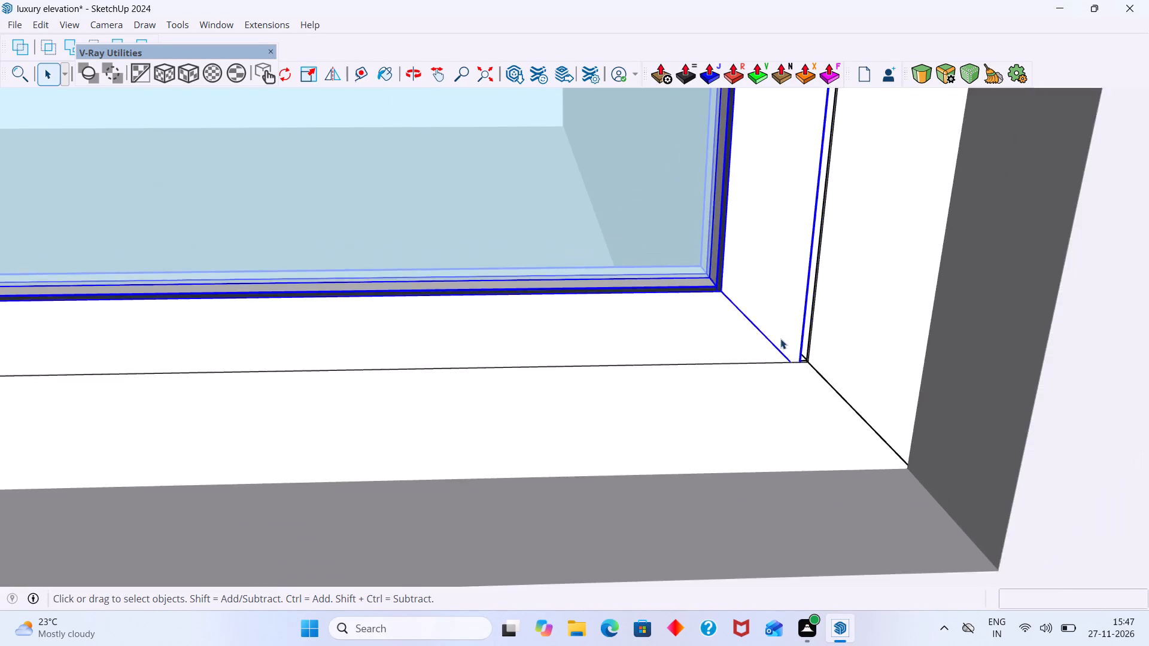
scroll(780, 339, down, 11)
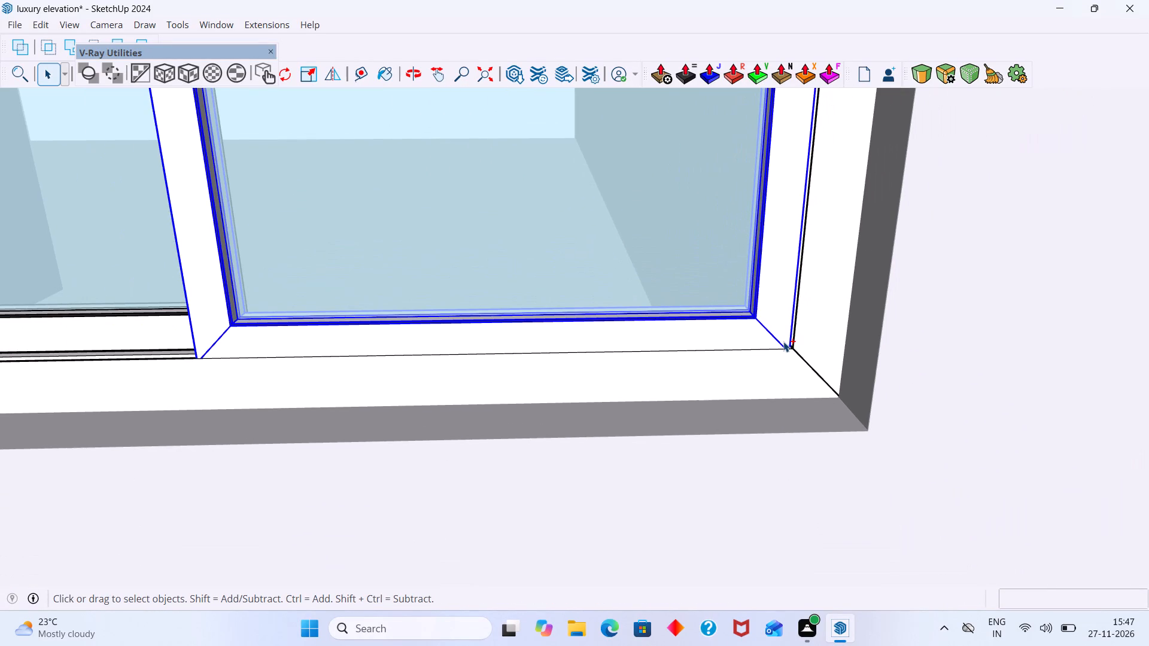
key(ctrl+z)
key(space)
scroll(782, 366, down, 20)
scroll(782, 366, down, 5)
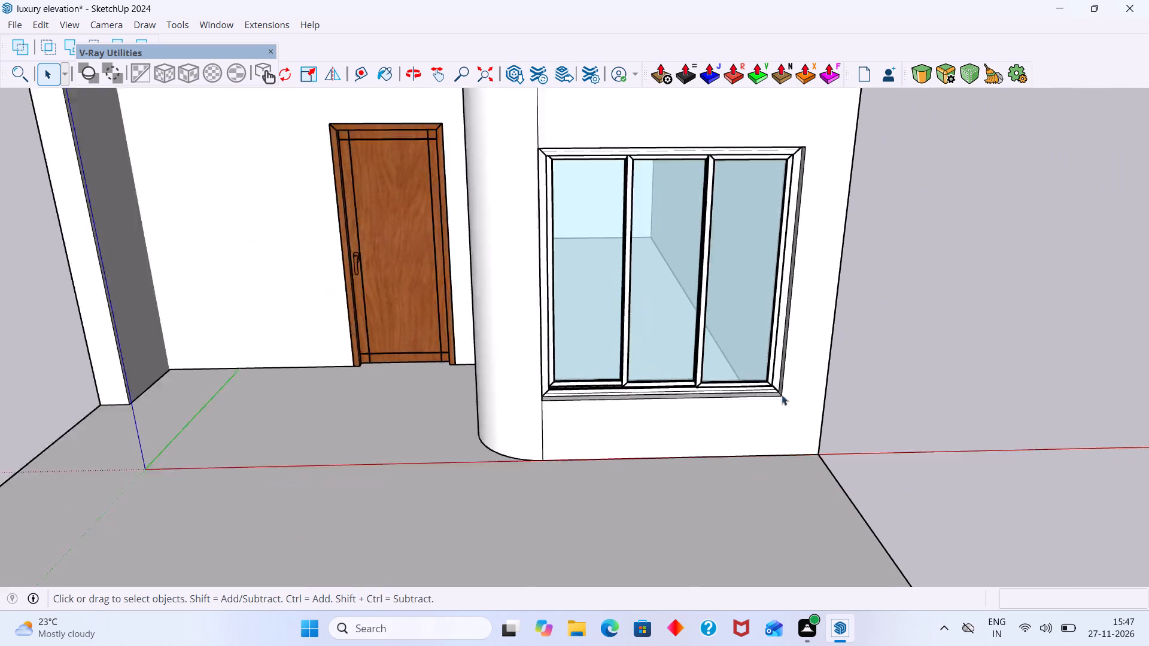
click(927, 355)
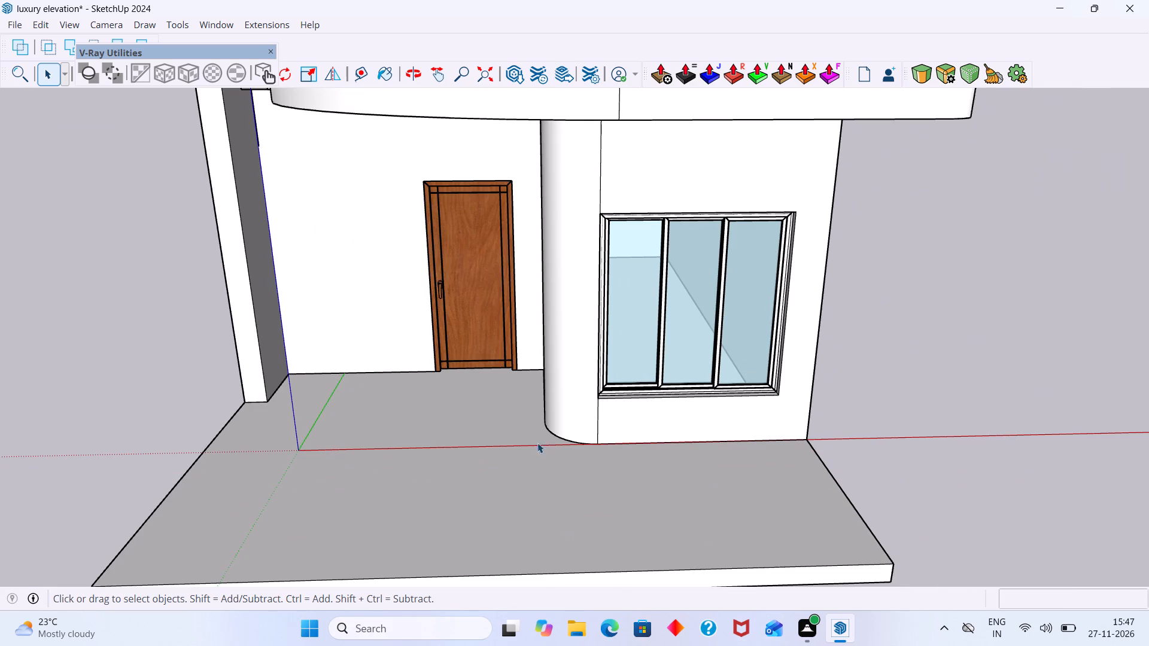
Bring up the DBS Move Rotate Open Close tools.
right_click(805, 13)
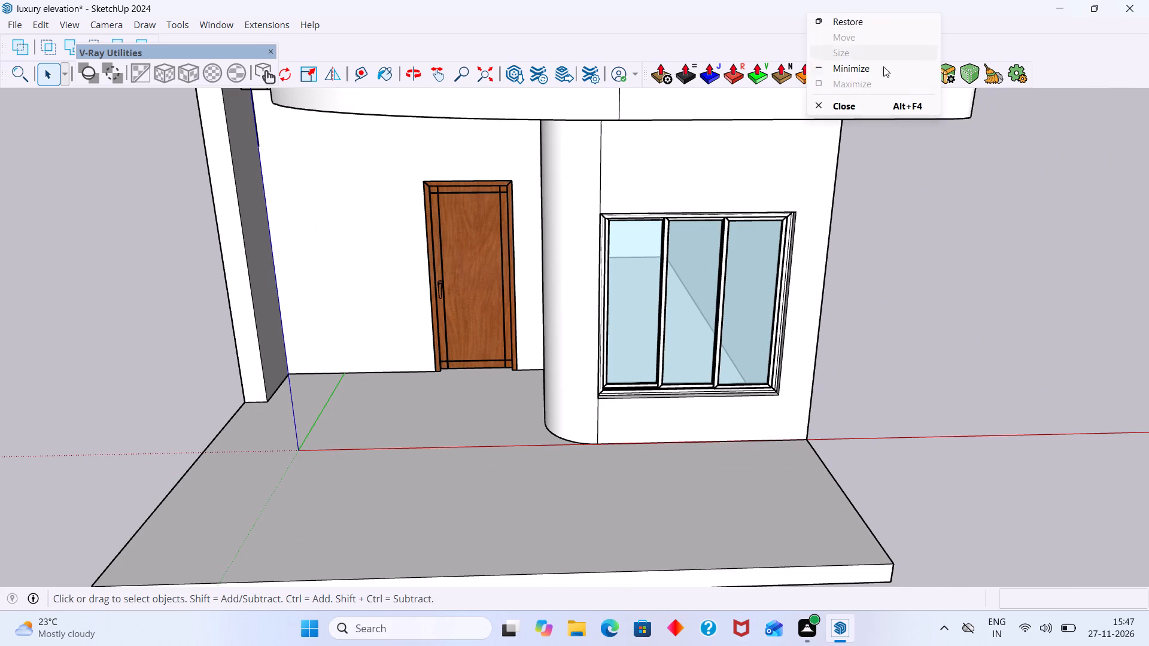
click(773, 48)
right_click(873, 42)
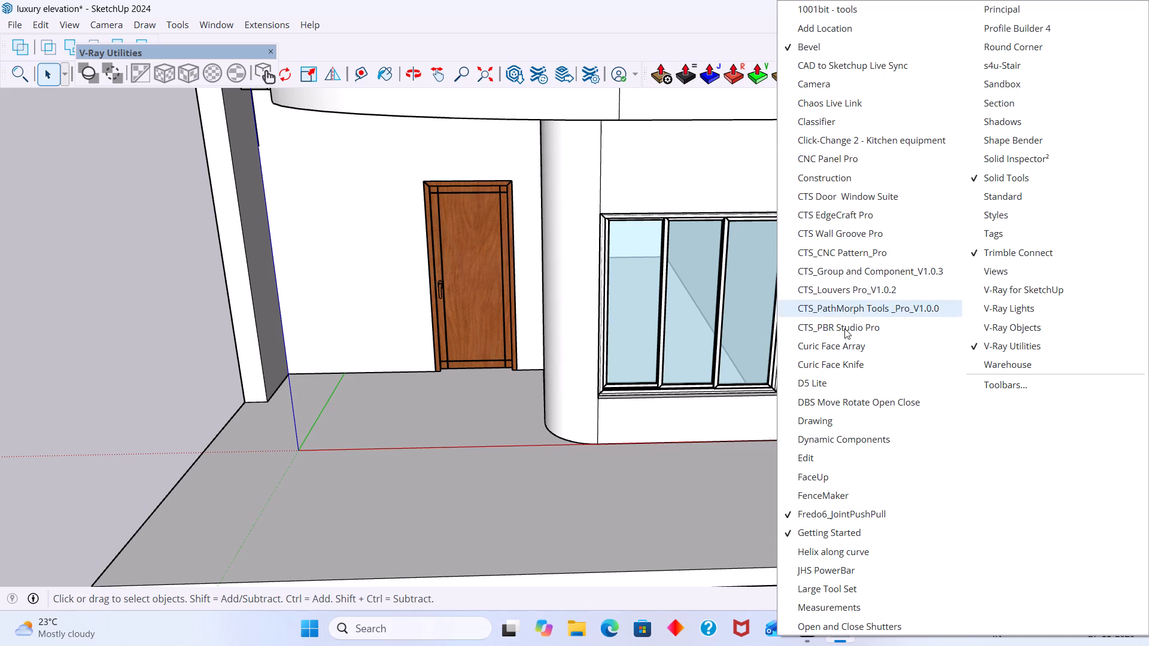
click(826, 406)
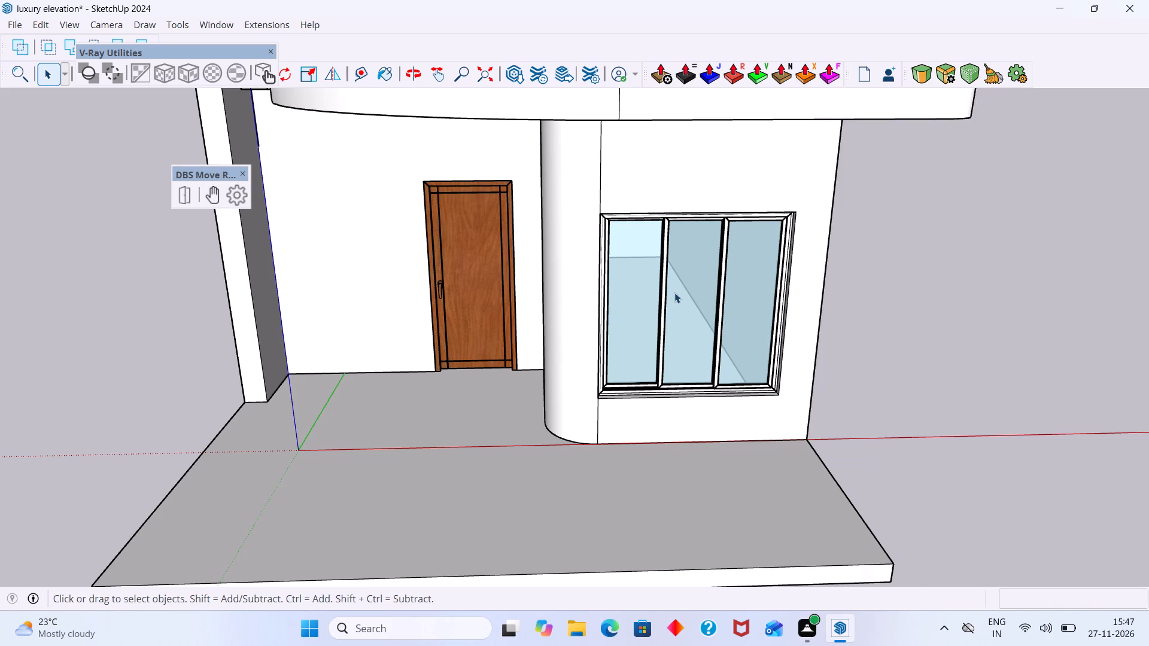
Open the ground-floor window for editing and select its left-hand glazed sash.
scroll(674, 292, up, 6)
click(631, 310)
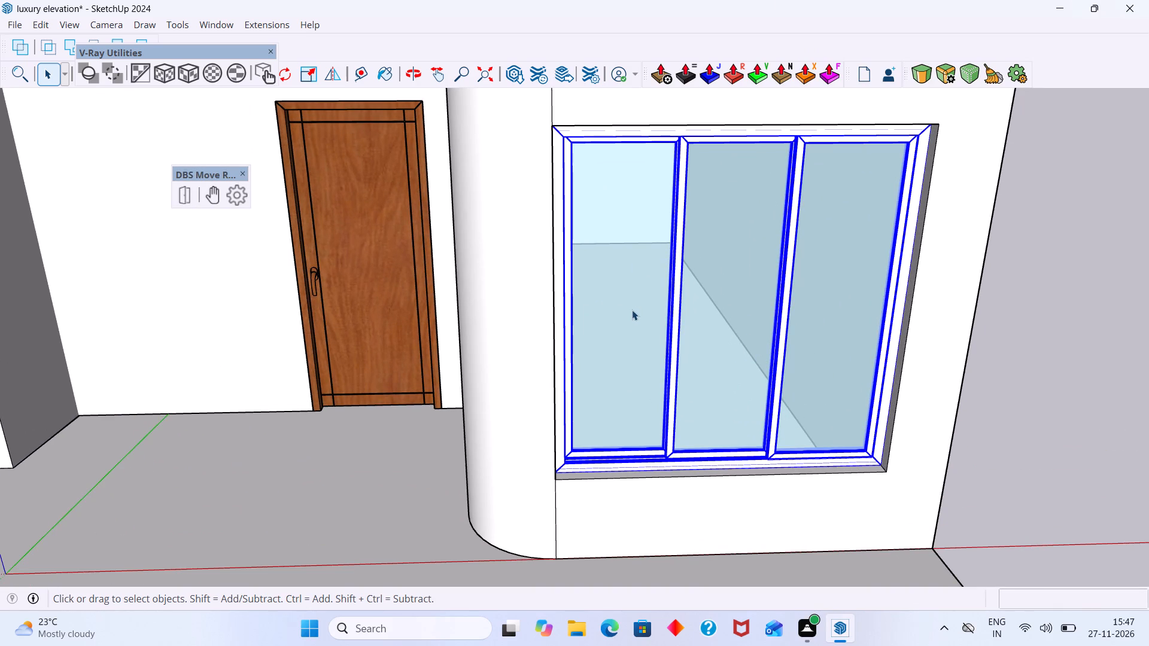
double_click(632, 310)
click(634, 314)
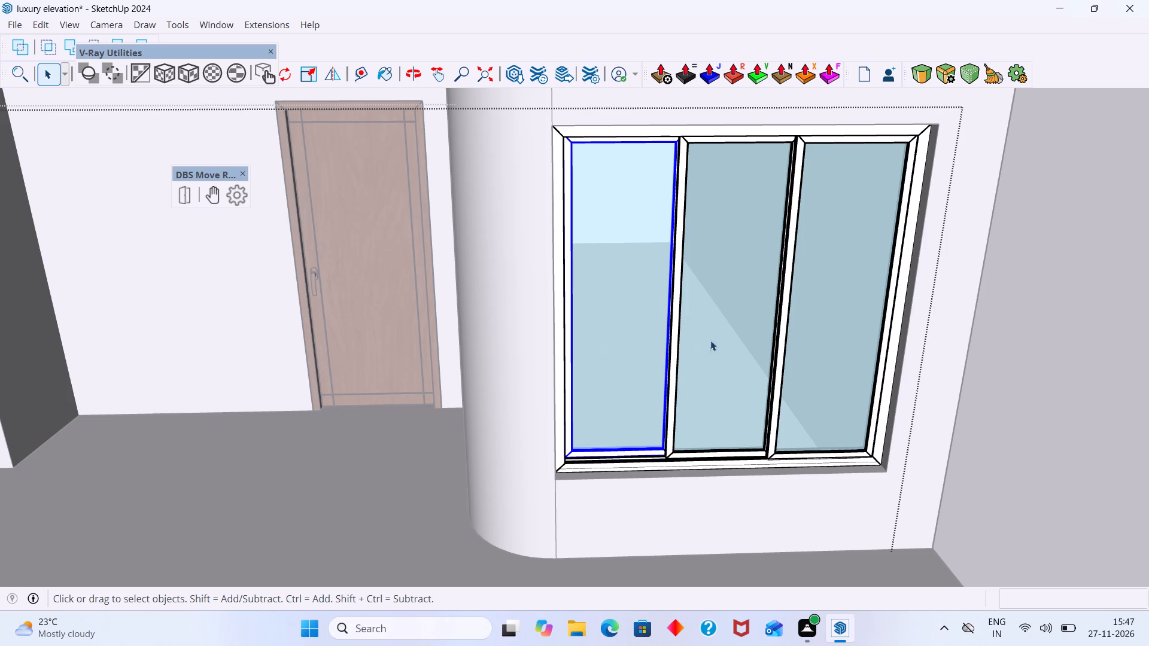
scroll(691, 456, up, 7)
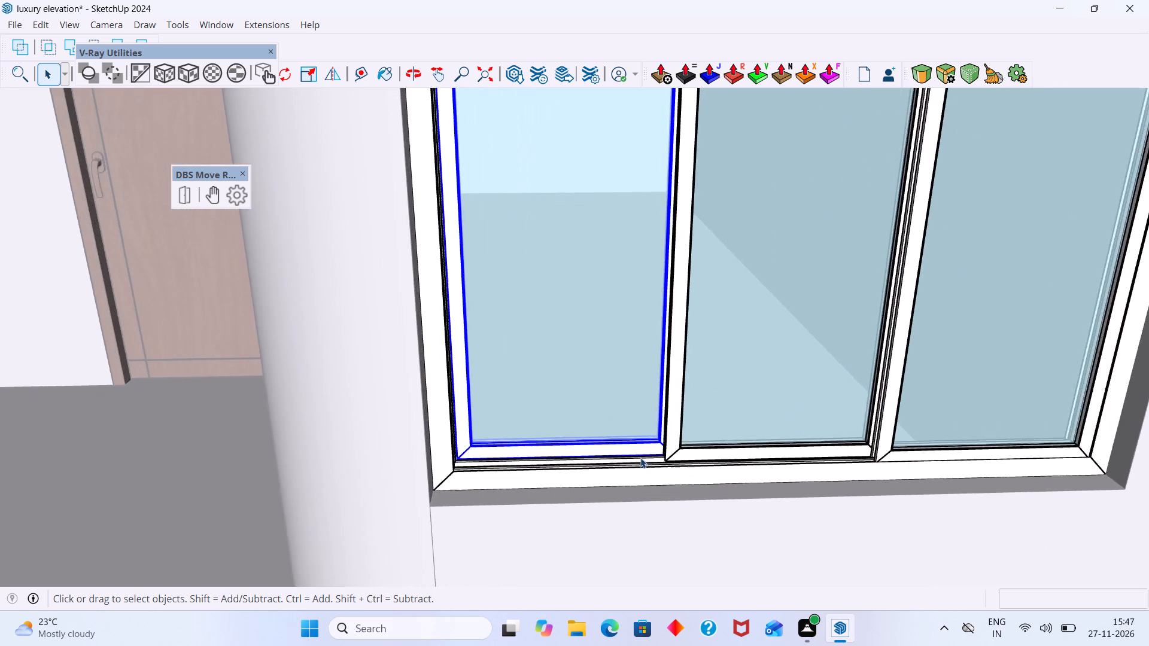
scroll(661, 452, up, 4)
middle_drag(701, 458, 778, 420)
scroll(712, 406, down, 6)
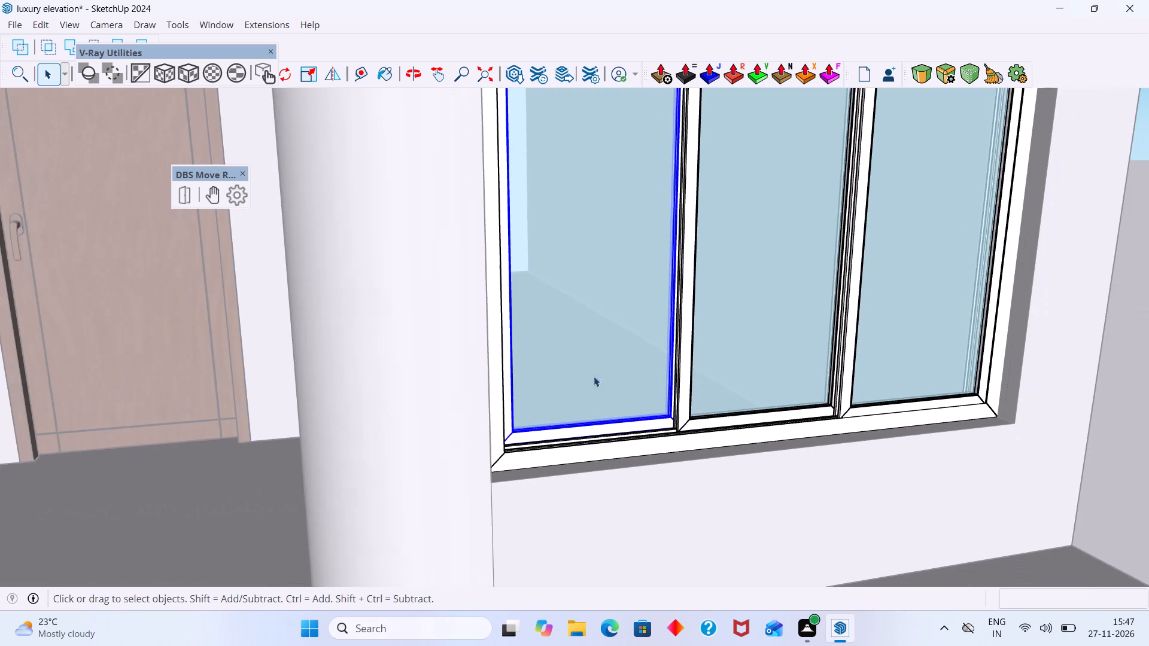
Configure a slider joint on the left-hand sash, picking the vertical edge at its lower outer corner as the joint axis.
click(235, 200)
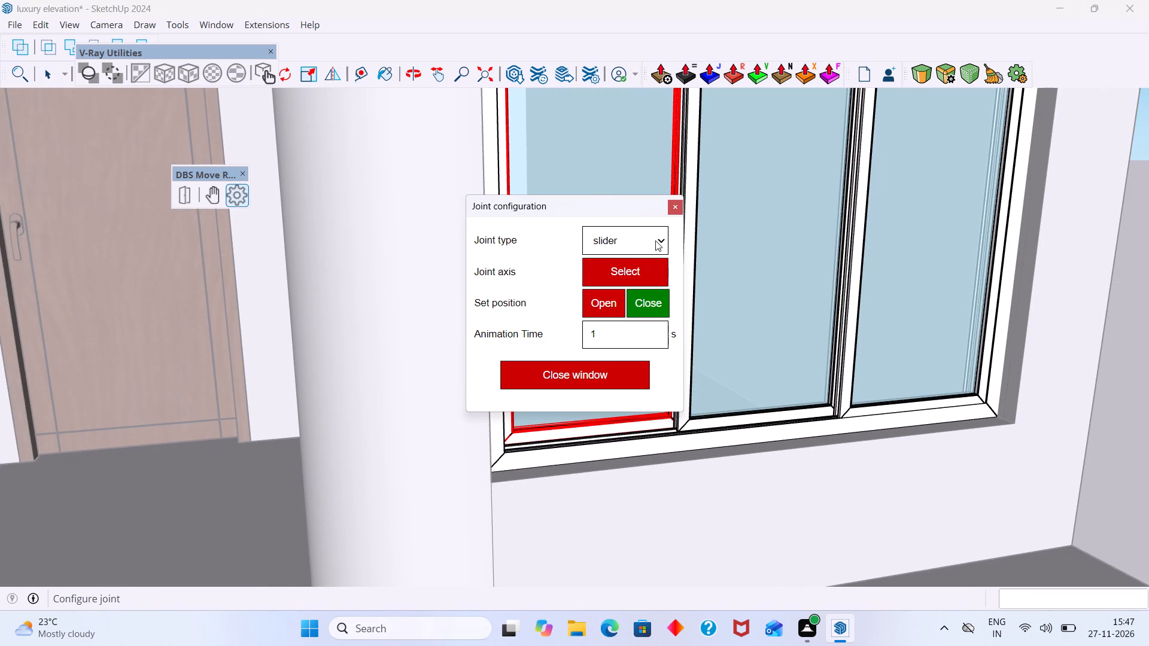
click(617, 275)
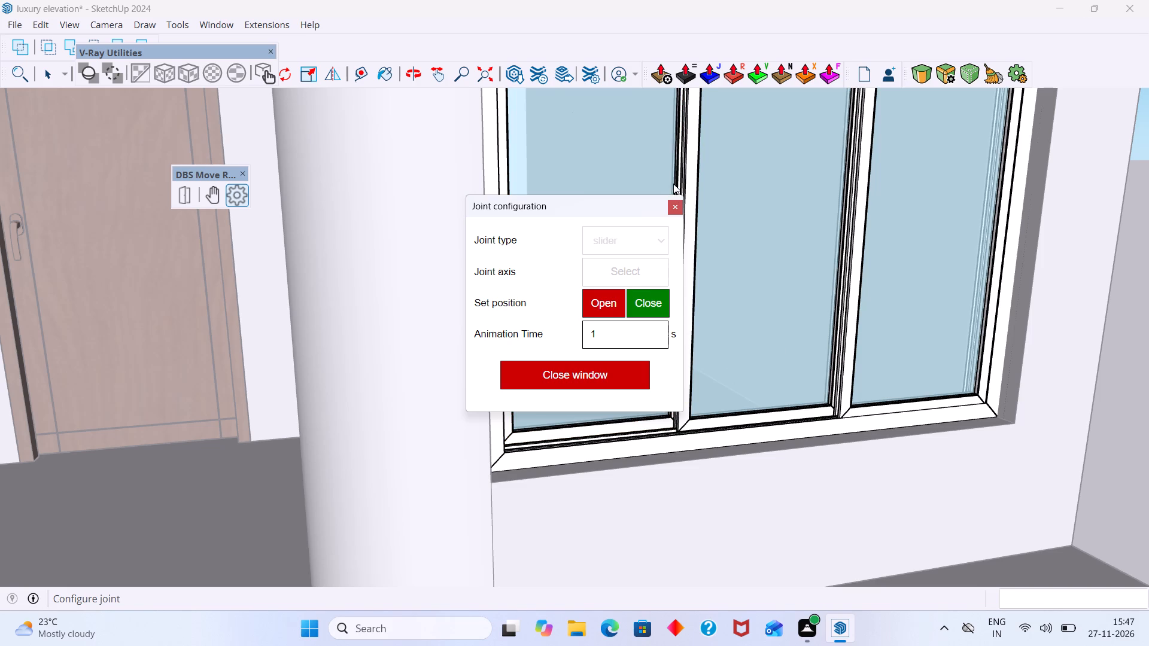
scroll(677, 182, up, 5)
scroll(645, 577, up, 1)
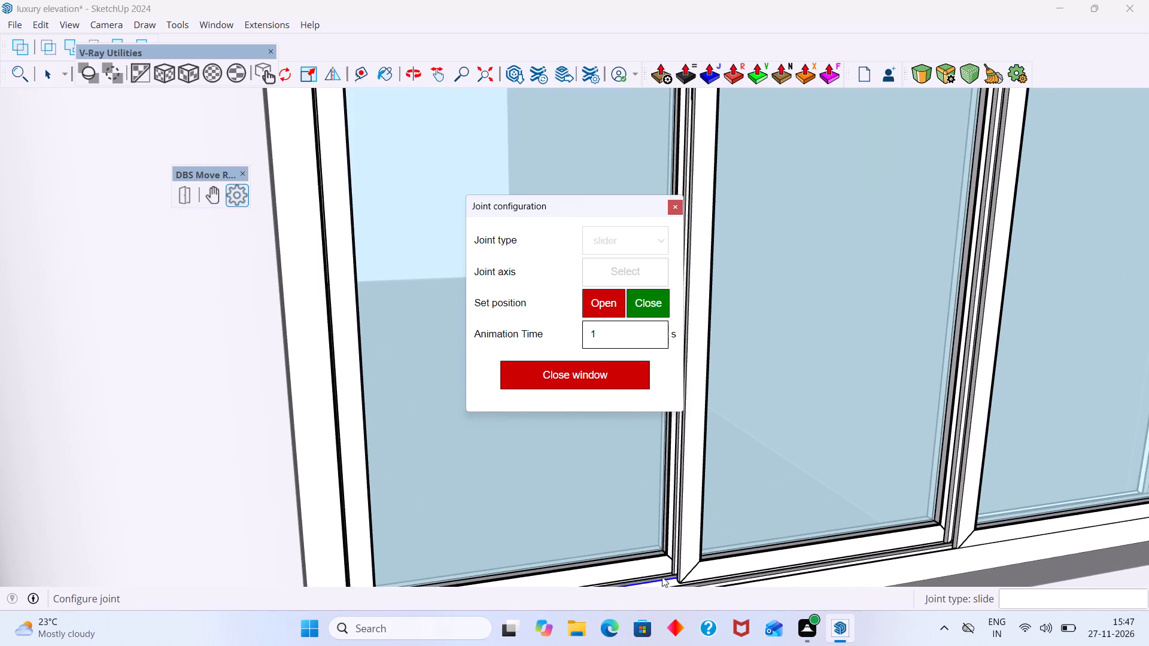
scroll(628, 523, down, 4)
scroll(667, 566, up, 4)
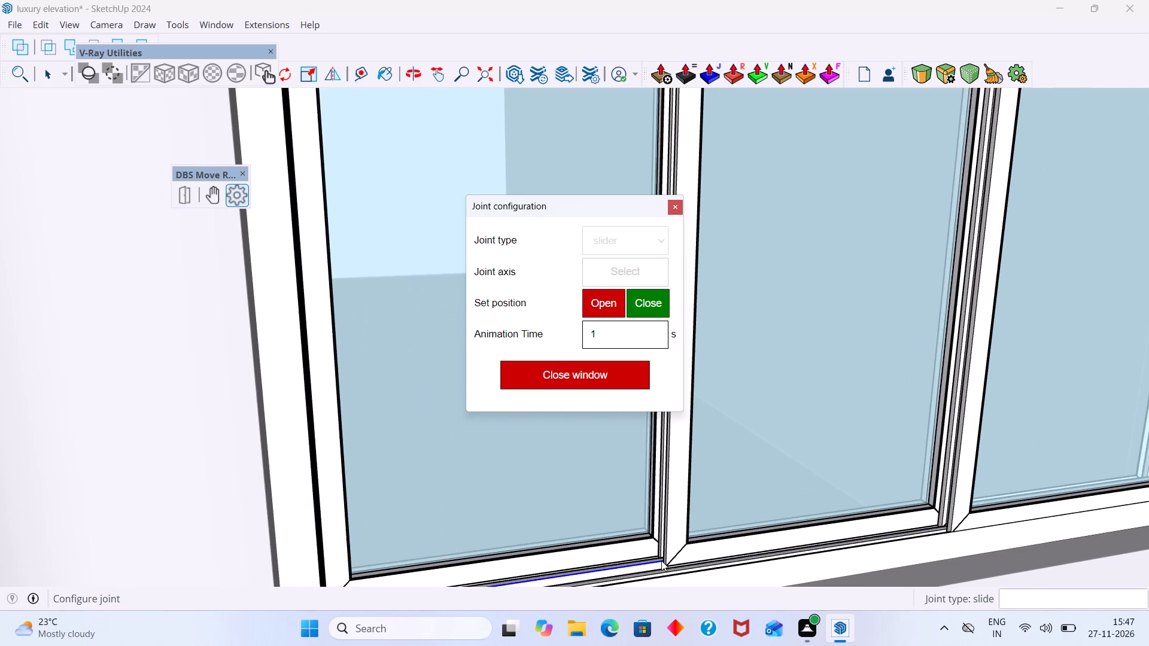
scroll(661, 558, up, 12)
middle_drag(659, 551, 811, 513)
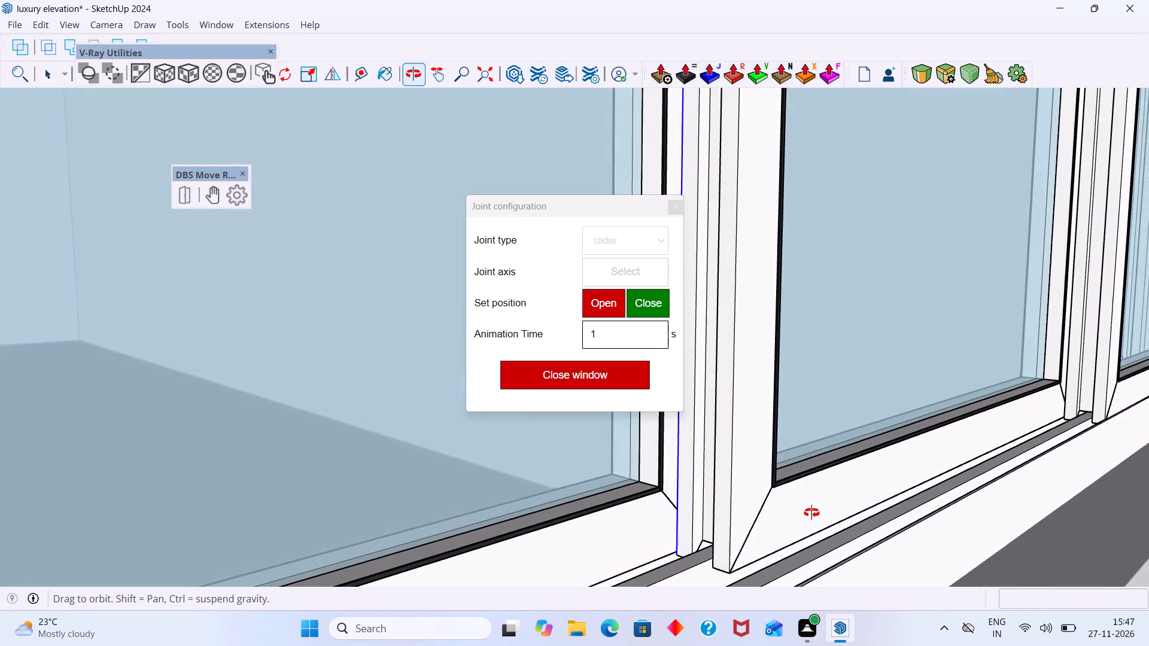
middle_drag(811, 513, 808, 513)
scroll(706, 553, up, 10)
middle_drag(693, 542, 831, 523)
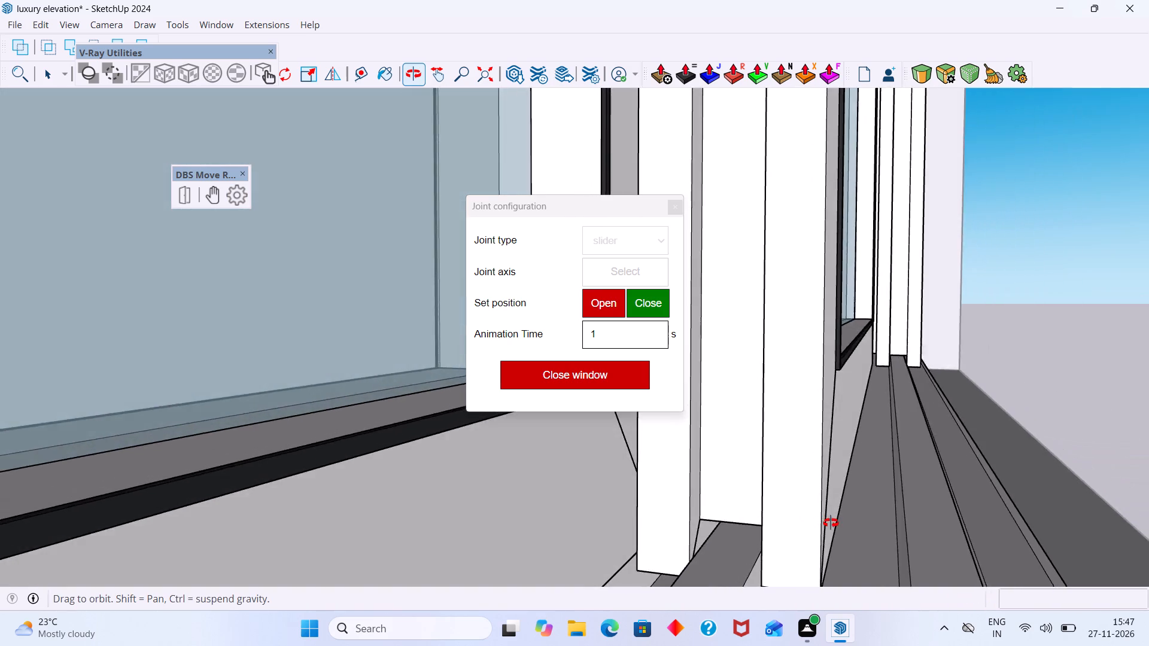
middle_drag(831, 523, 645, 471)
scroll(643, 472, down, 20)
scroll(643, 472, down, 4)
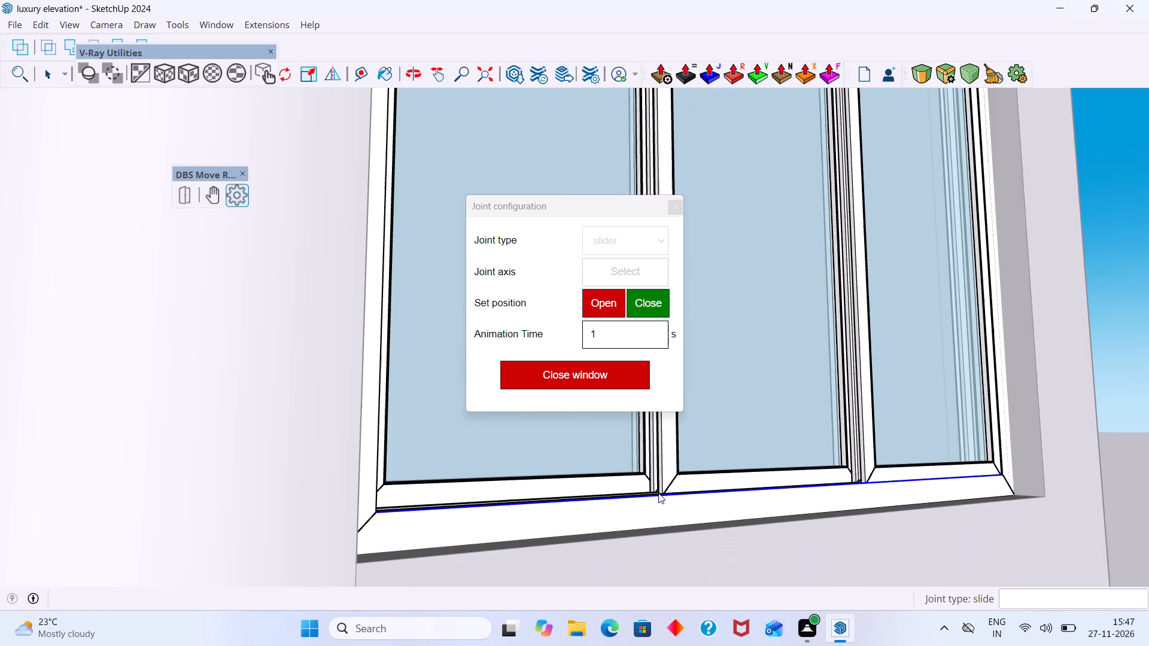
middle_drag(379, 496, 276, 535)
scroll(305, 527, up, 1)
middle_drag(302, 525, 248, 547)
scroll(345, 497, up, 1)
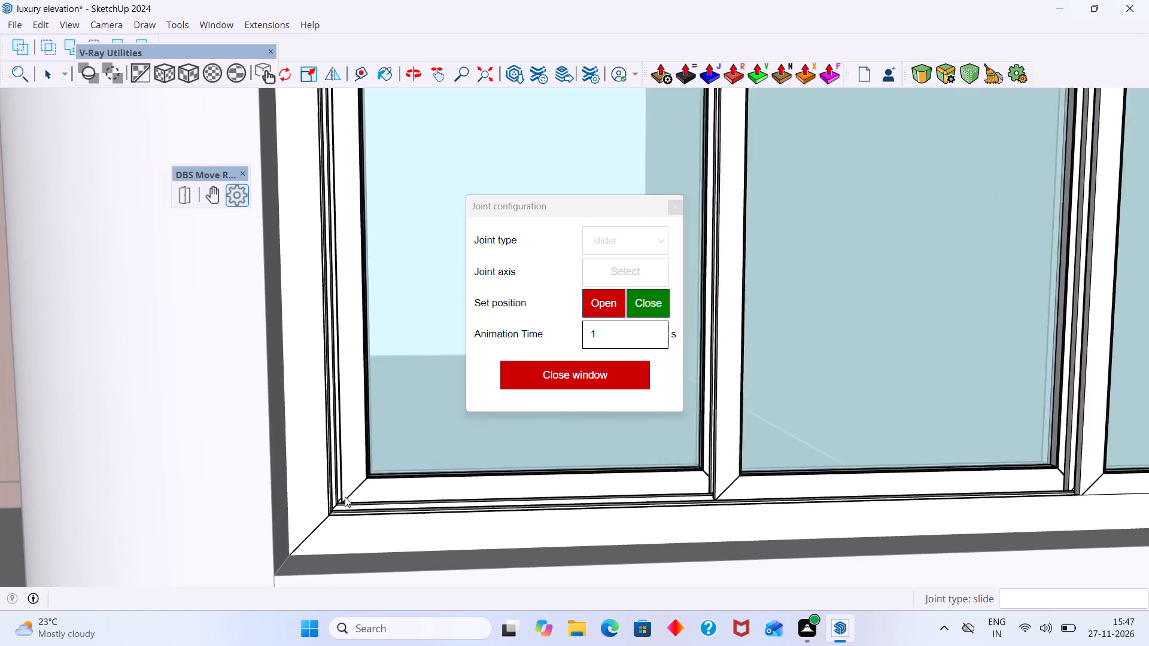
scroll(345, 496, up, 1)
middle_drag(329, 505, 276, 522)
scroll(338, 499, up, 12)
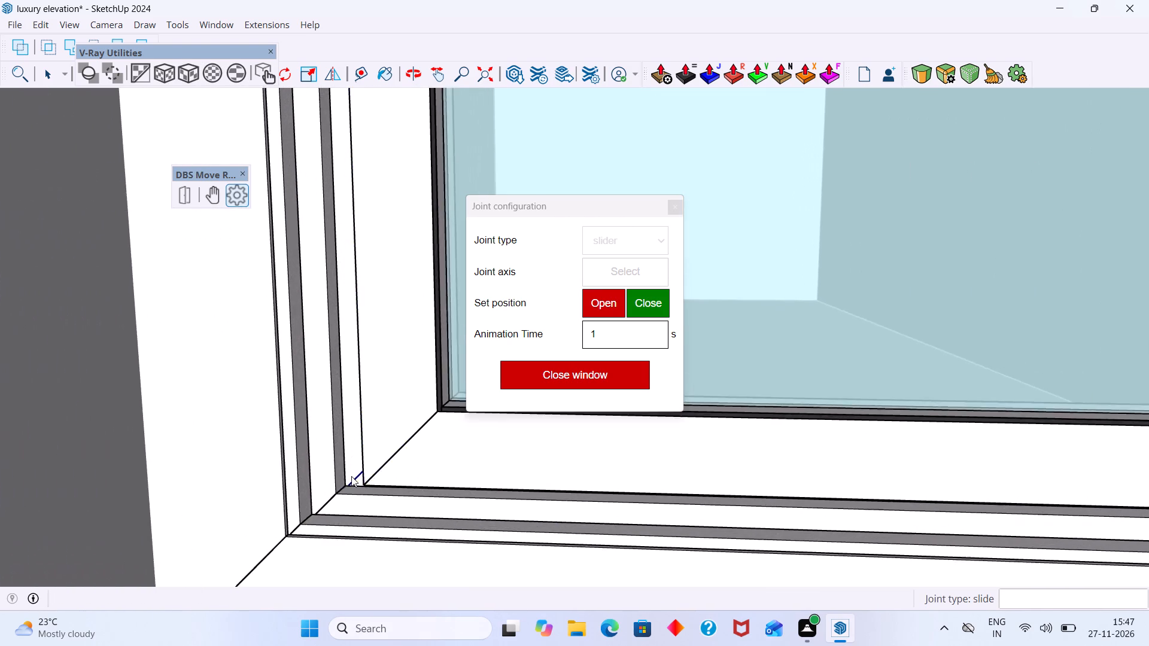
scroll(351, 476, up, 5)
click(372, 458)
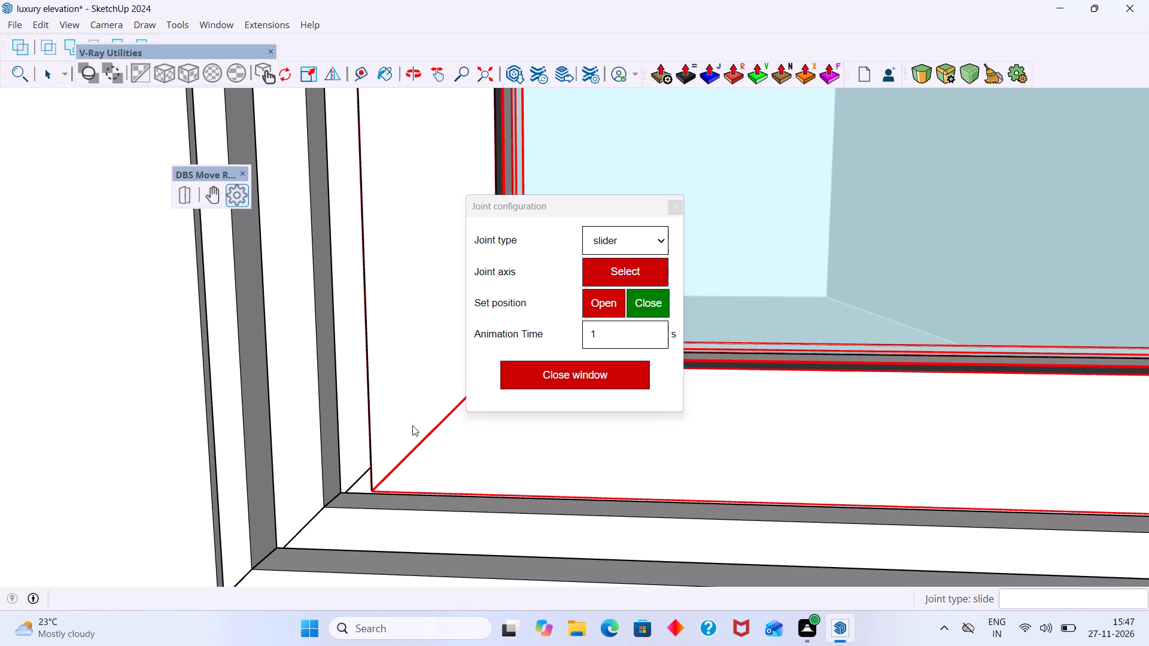
Set the left-hand sash's joint animation time to 10 s and record its current placement as the open position.
click(597, 330)
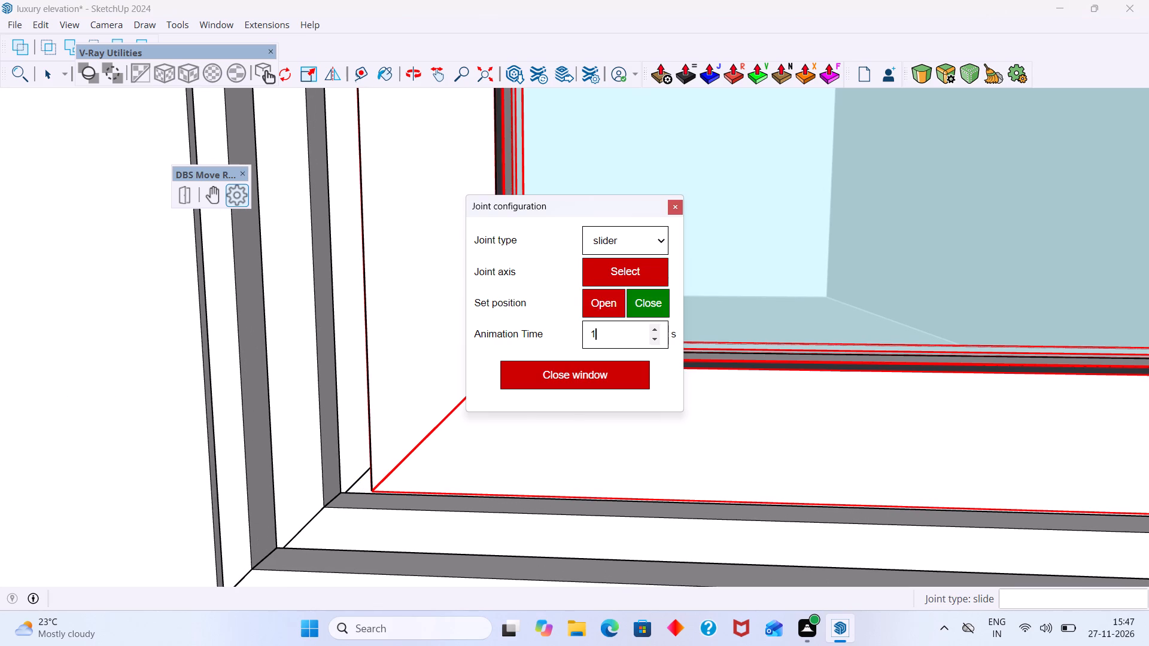
key(0)
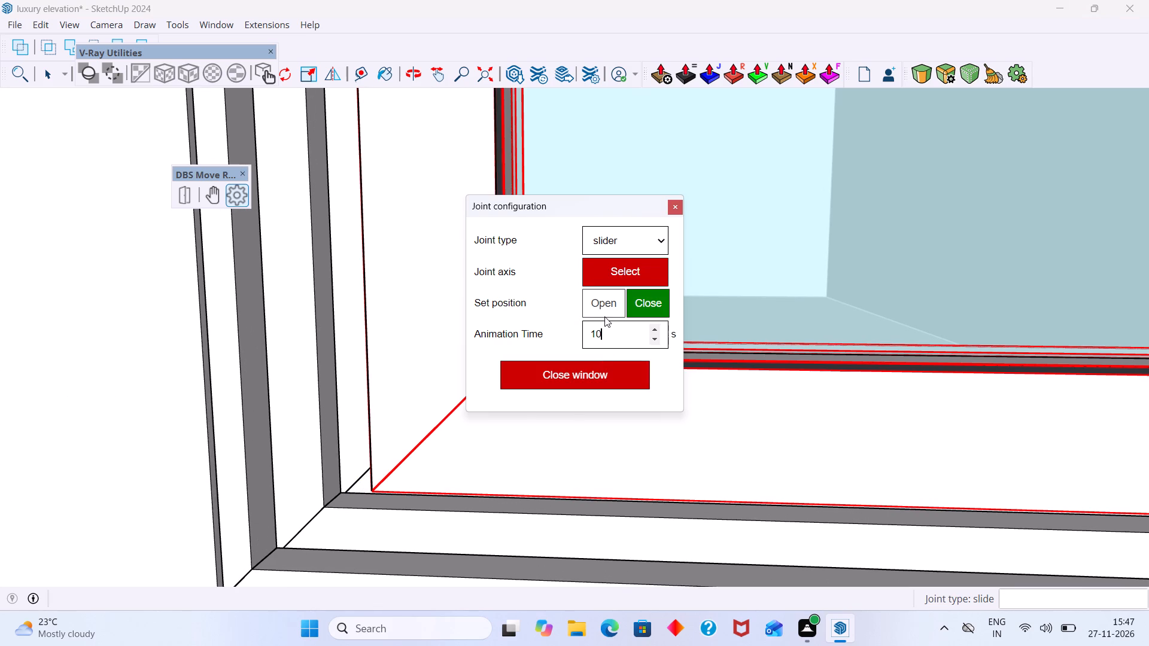
click(600, 307)
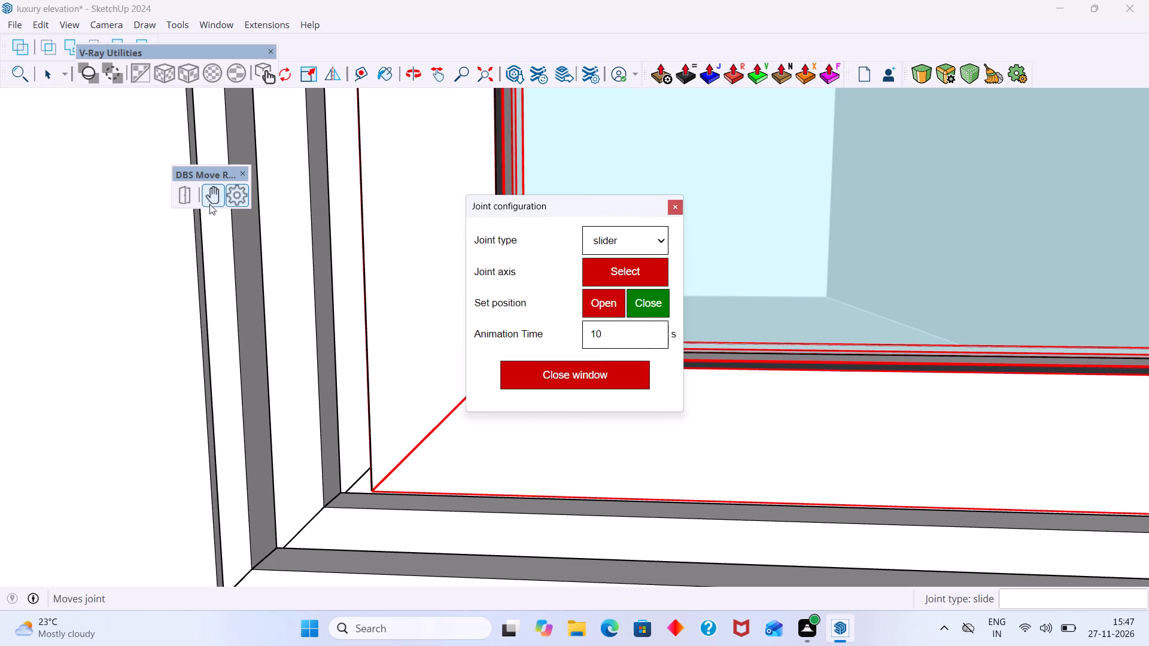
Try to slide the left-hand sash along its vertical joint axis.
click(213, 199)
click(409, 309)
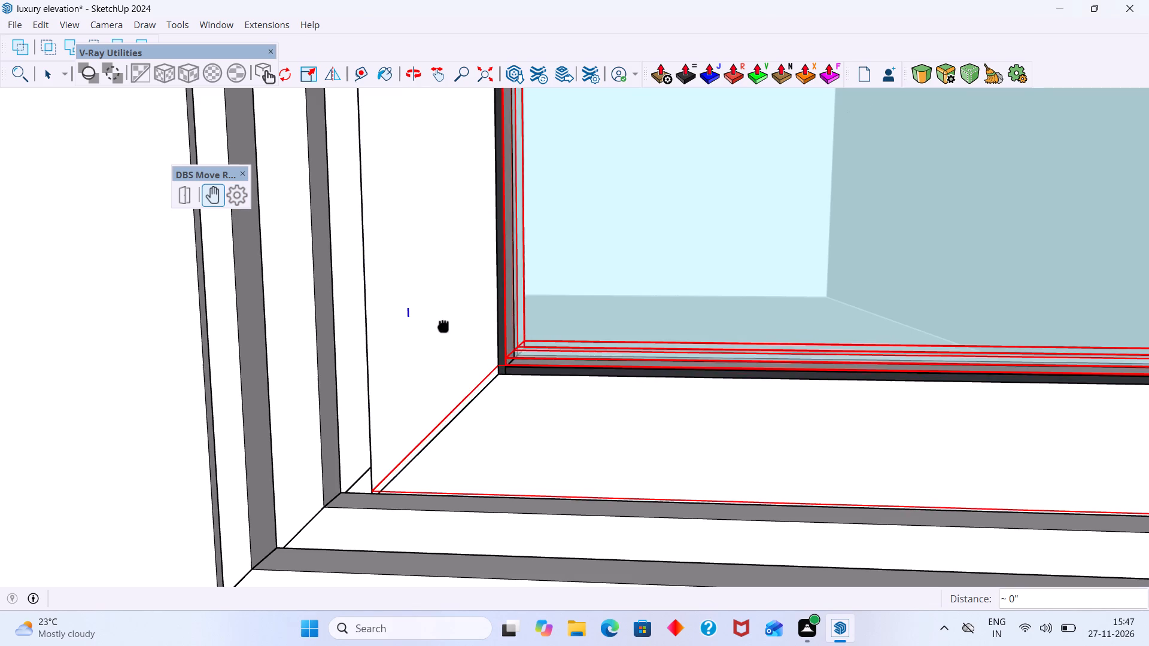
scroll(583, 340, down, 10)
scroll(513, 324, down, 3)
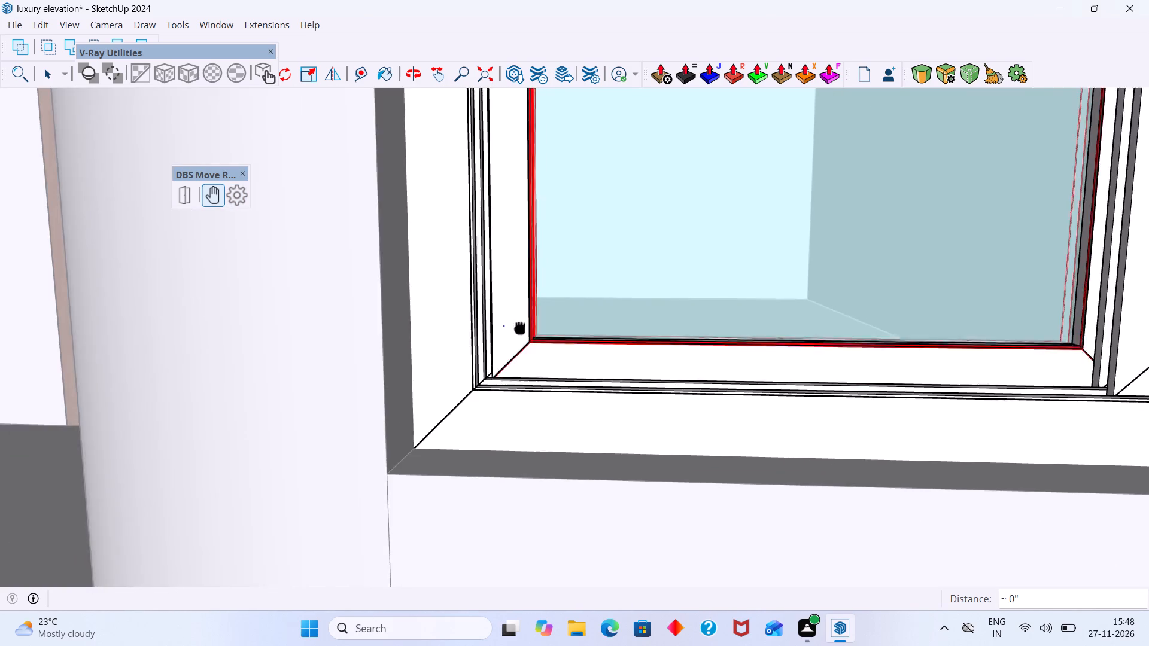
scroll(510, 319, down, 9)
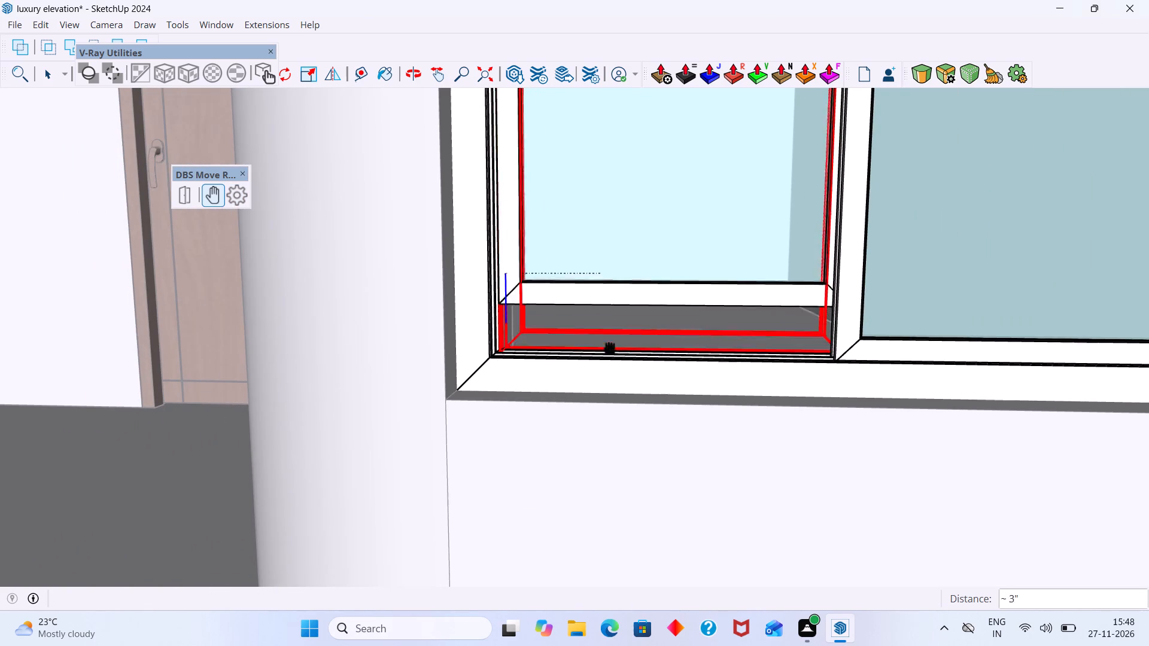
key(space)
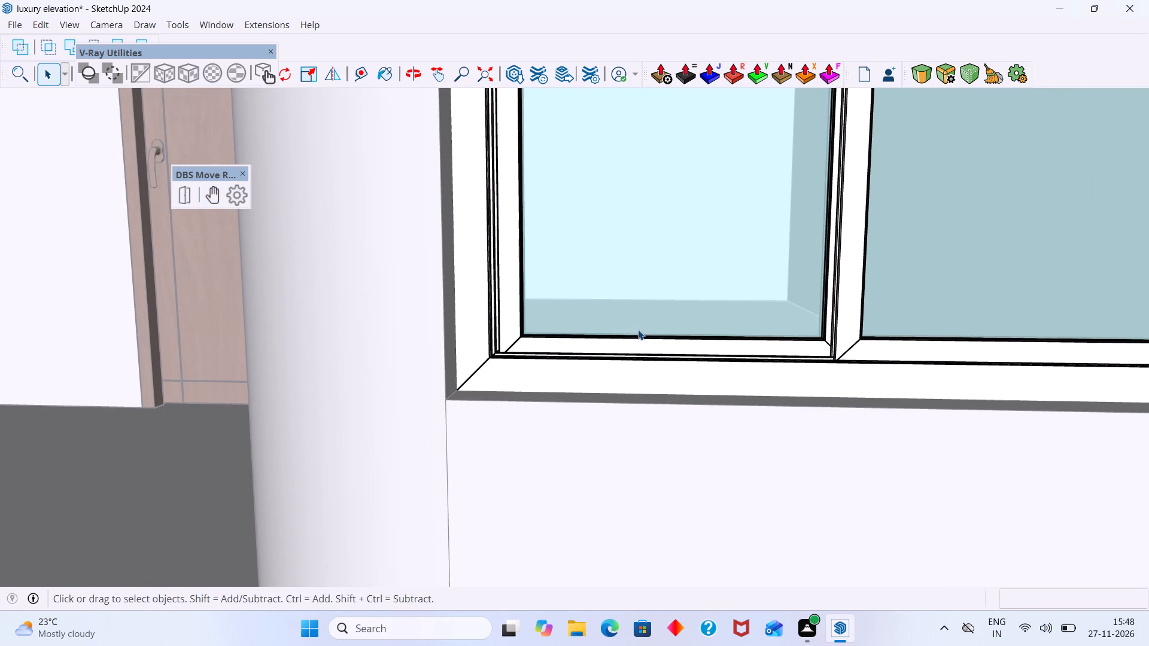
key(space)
Reassign the left-hand sash's slider joint axis to the horizontal edge along the bottom of the sash.
scroll(610, 342, down, 13)
middle_drag(674, 361, 787, 410)
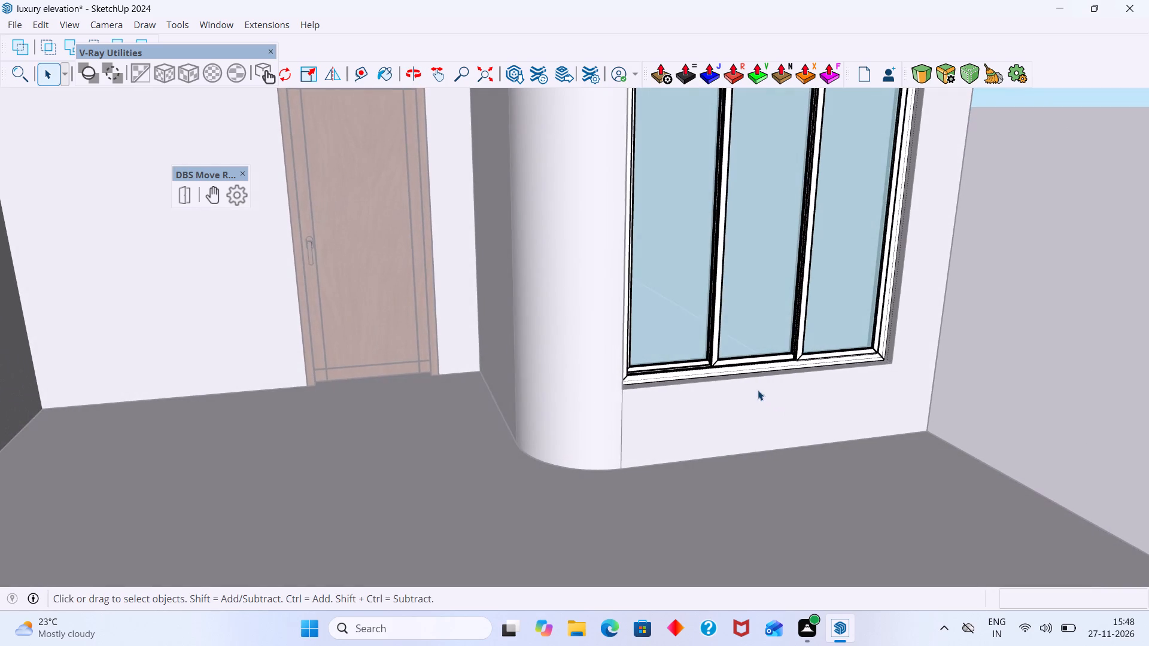
shift+middle_drag(716, 381, 648, 427)
scroll(636, 398, up, 4)
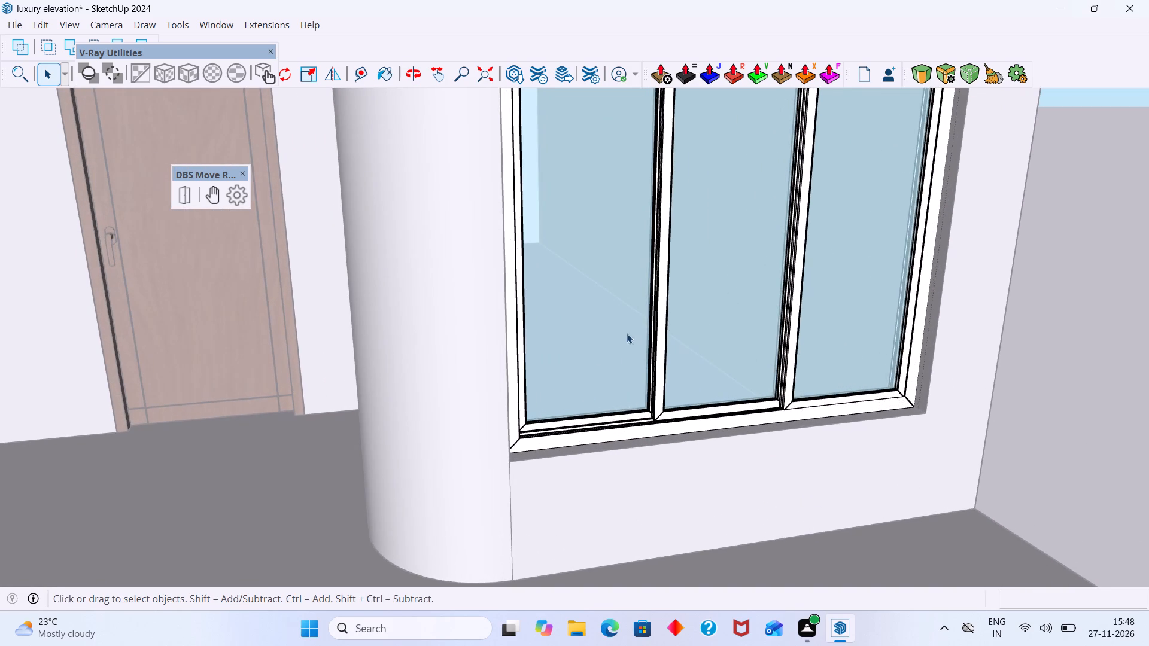
scroll(625, 334, down, 4)
click(610, 326)
scroll(716, 364, up, 4)
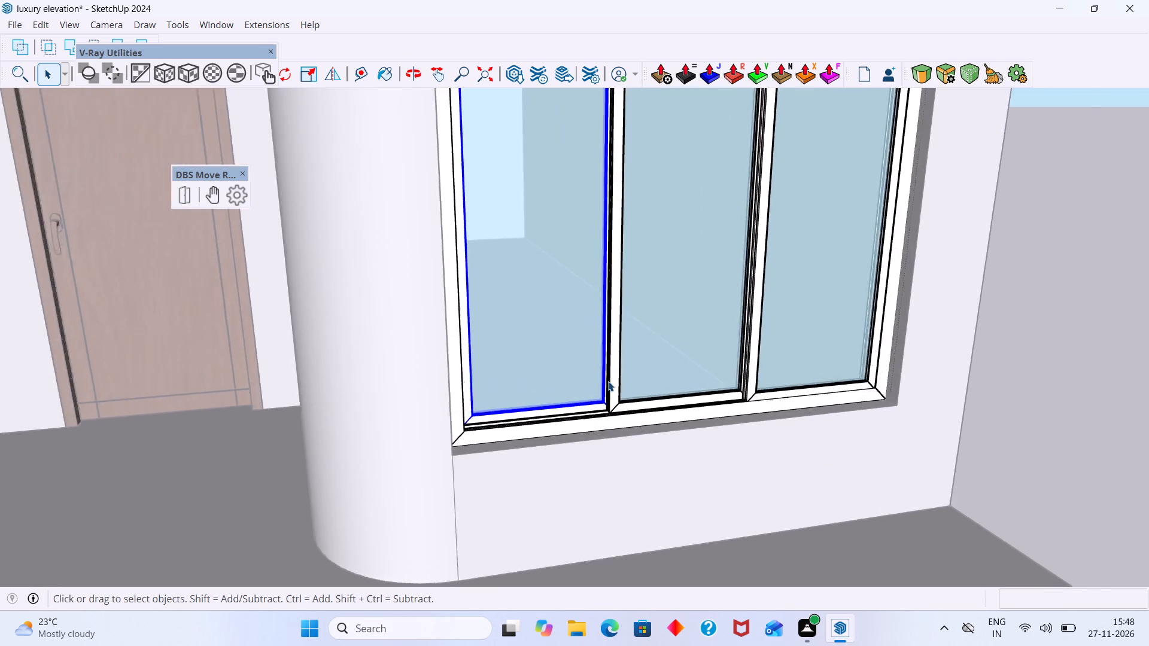
scroll(608, 381, up, 4)
middle_drag(481, 438, 437, 463)
scroll(412, 440, up, 18)
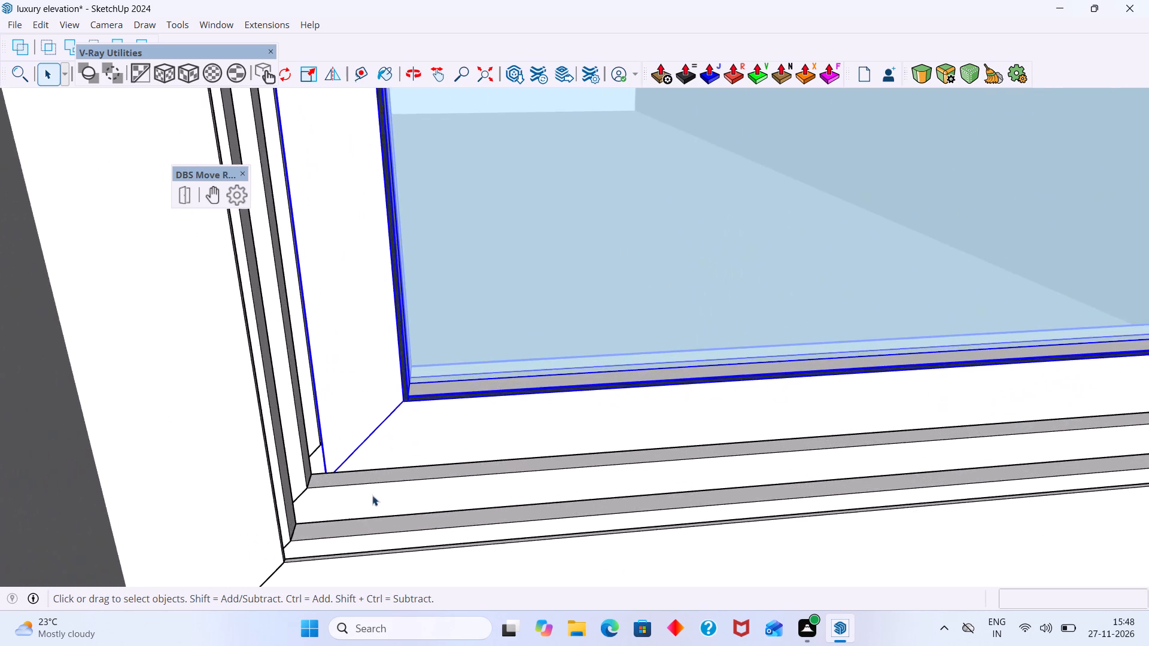
scroll(372, 495, up, 1)
middle_drag(371, 509, 342, 487)
scroll(345, 444, down, 4)
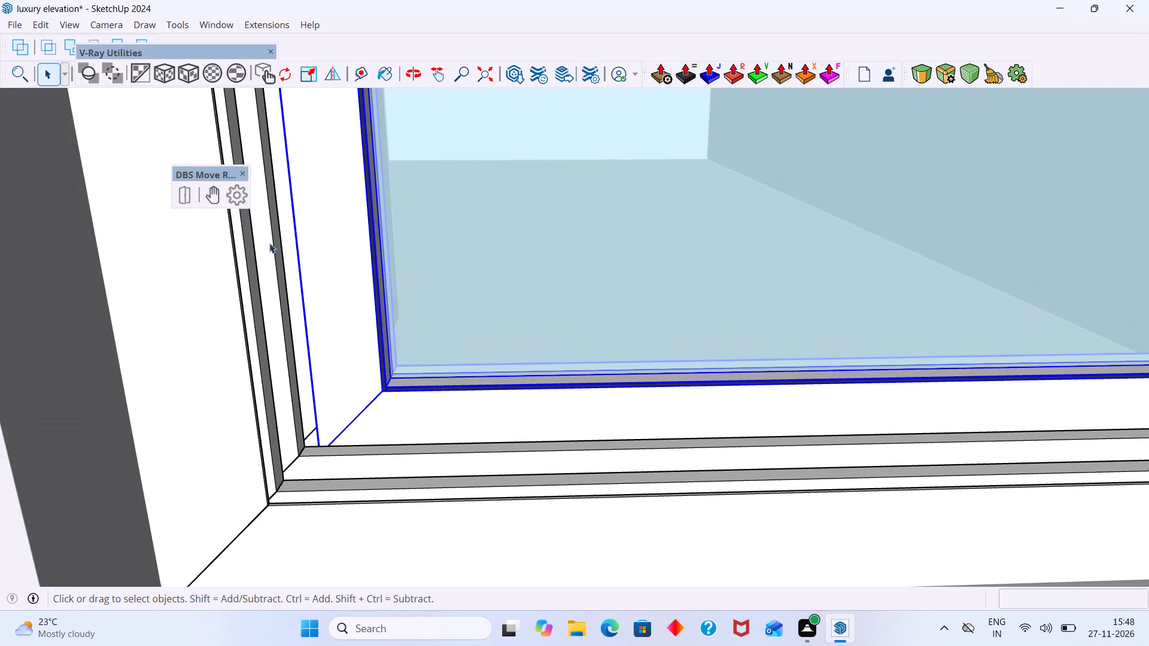
click(244, 202)
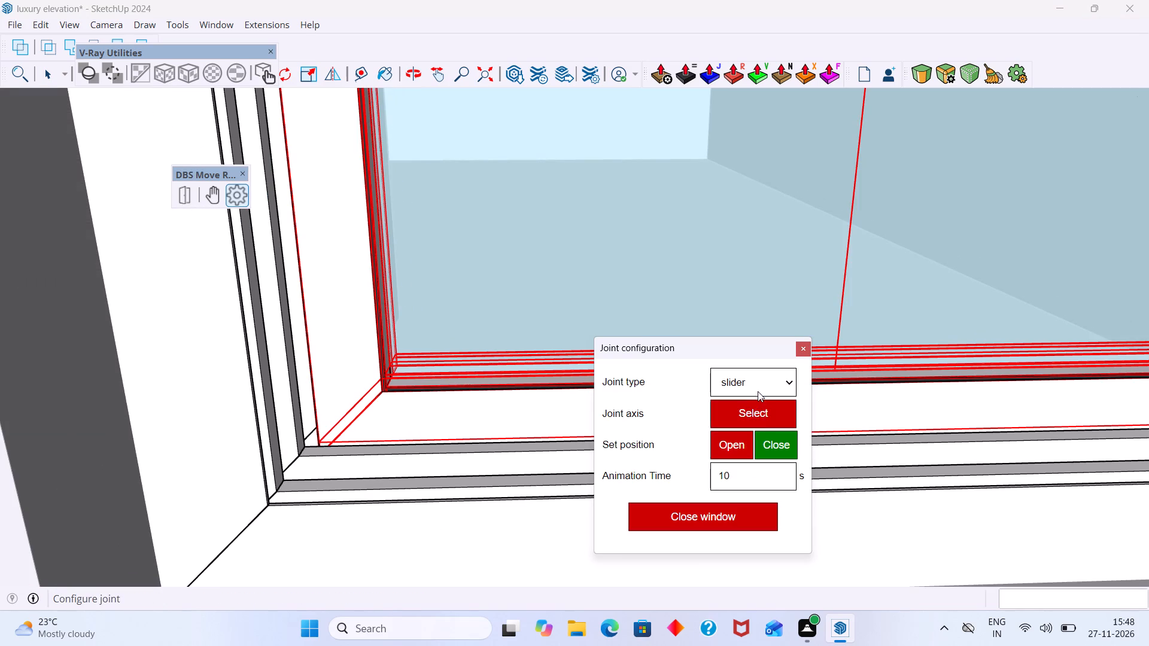
click(762, 418)
scroll(695, 346, down, 11)
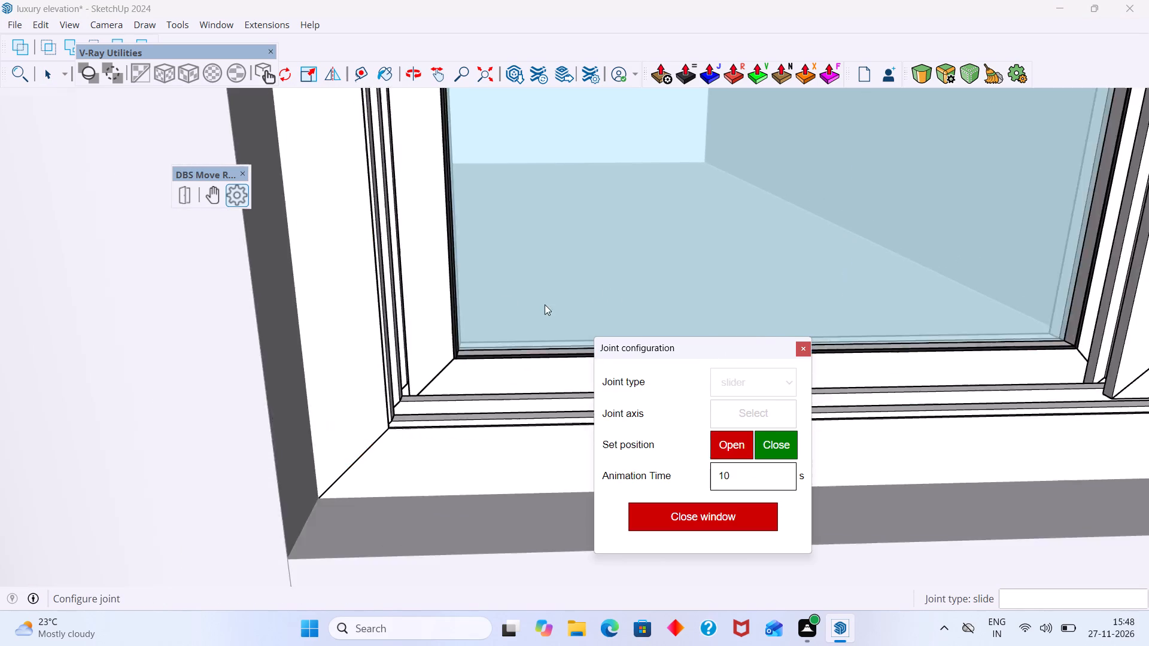
scroll(545, 304, down, 6)
shift+middle_drag(554, 272, 539, 394)
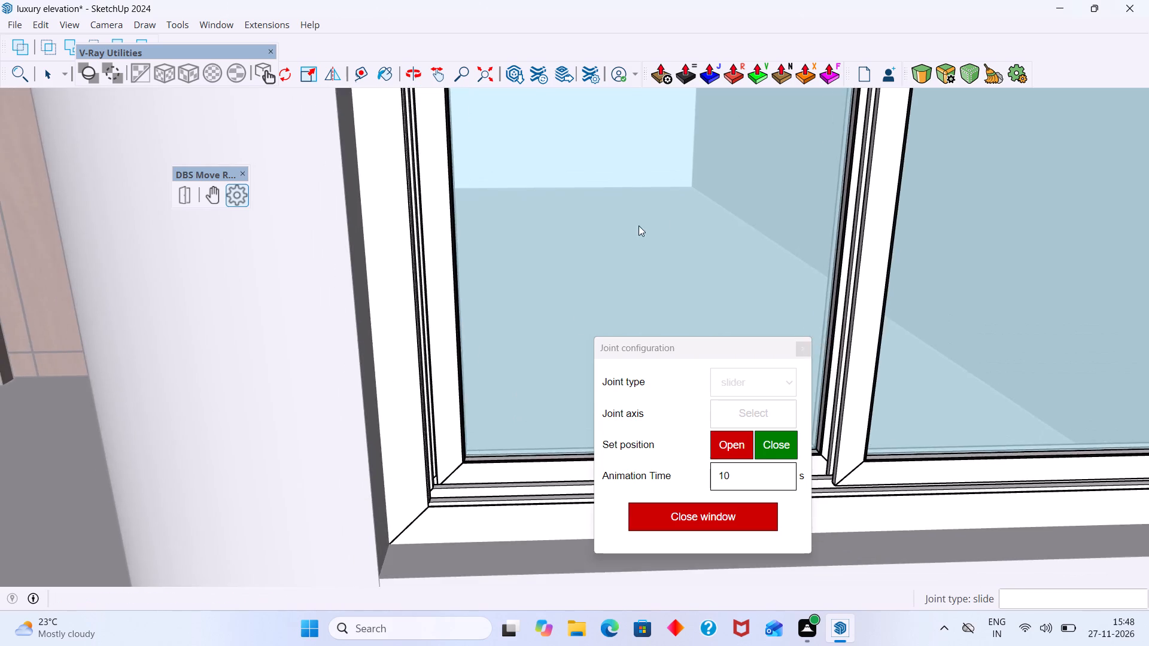
scroll(639, 226, down, 8)
scroll(582, 302, up, 14)
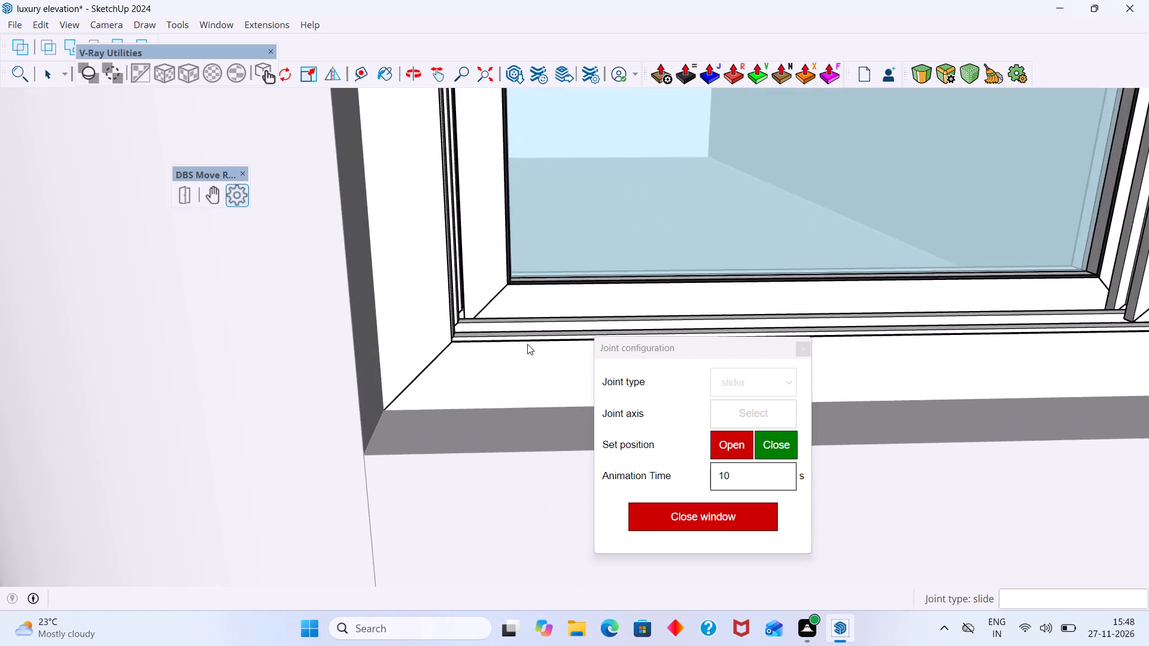
scroll(527, 344, up, 4)
scroll(474, 300, up, 5)
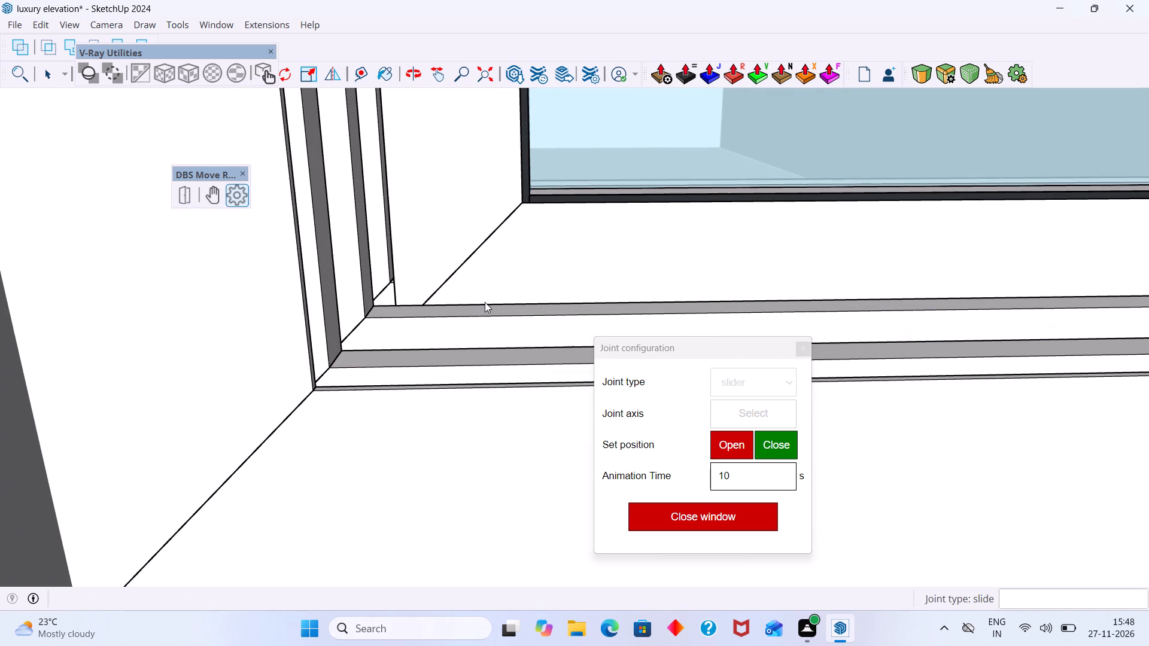
click(487, 304)
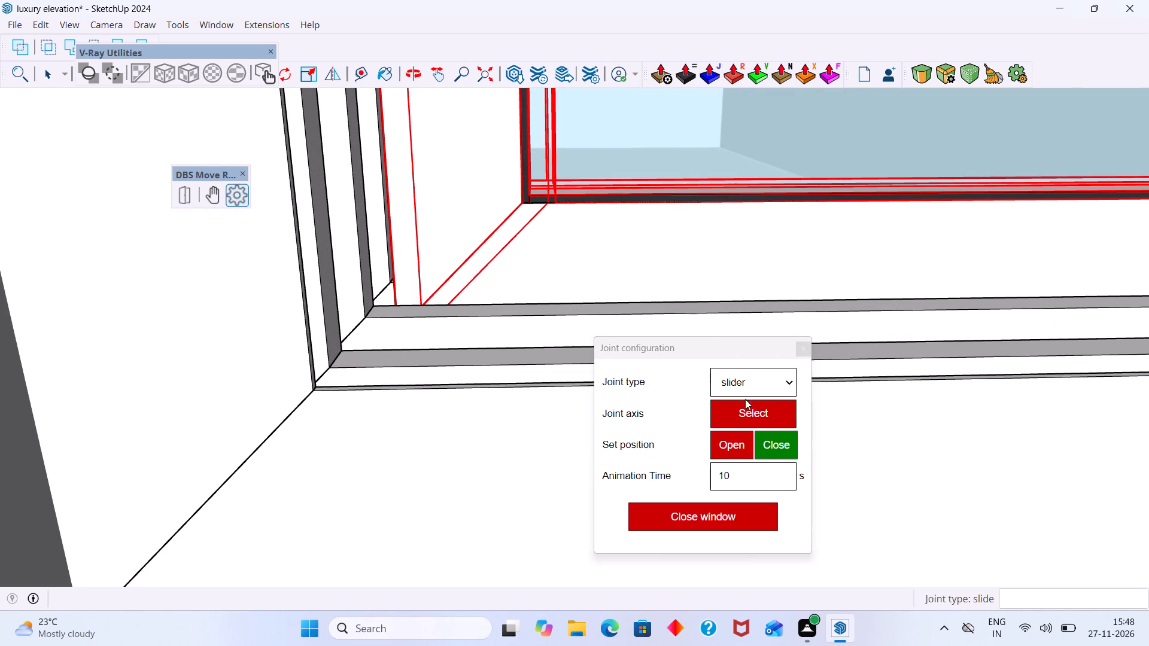
Slide the left-hand sash open along its horizontal joint axis by about 1' 4".
click(217, 200)
click(481, 218)
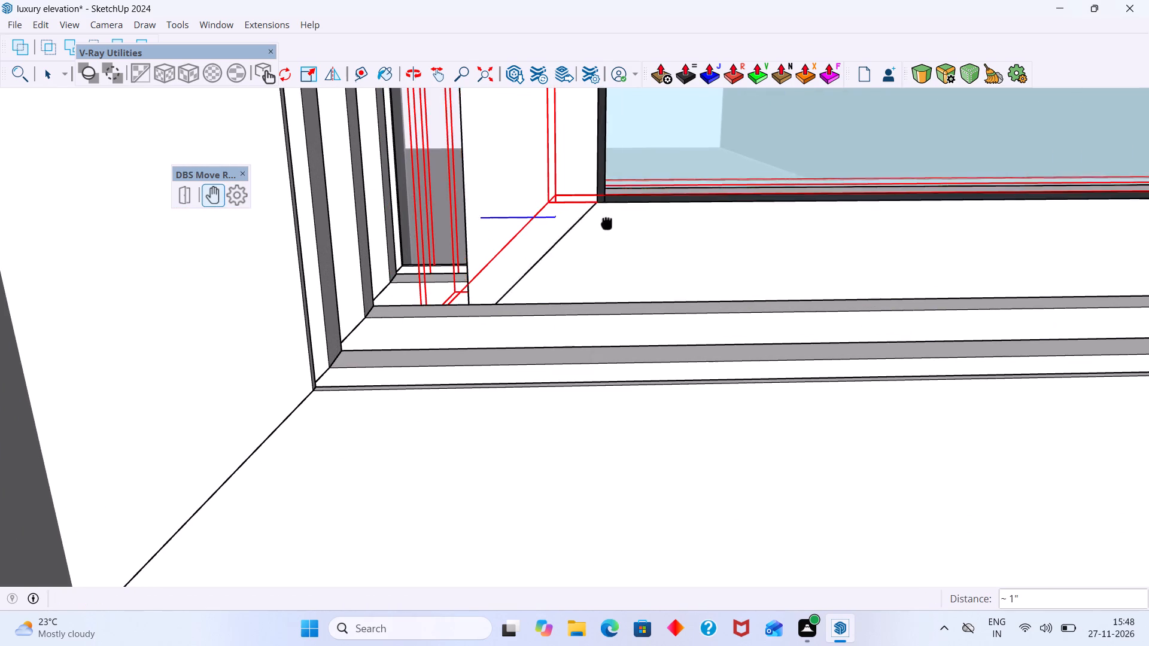
scroll(756, 217, down, 20)
middle_drag(831, 225, 545, 267)
scroll(732, 289, down, 4)
middle_drag(1011, 353, 1148, 299)
shift+scroll(871, 316, down, 2)
shift+middle_drag(876, 306, 545, 317)
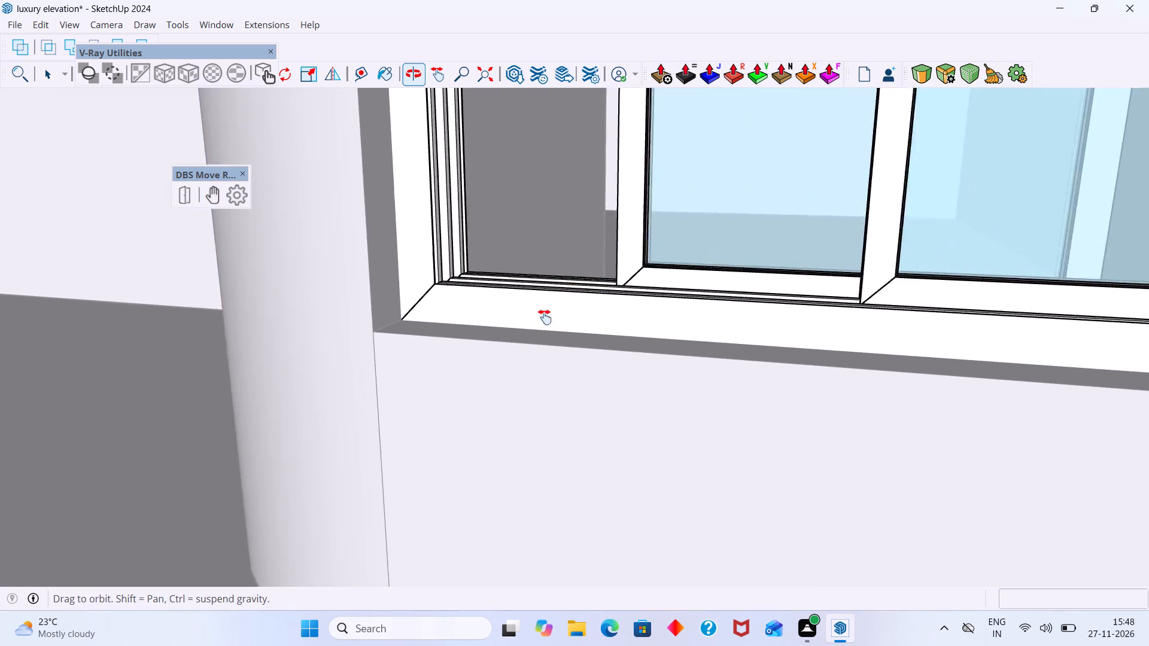
shift+middle_drag(545, 317, 542, 318)
scroll(564, 320, down, 11)
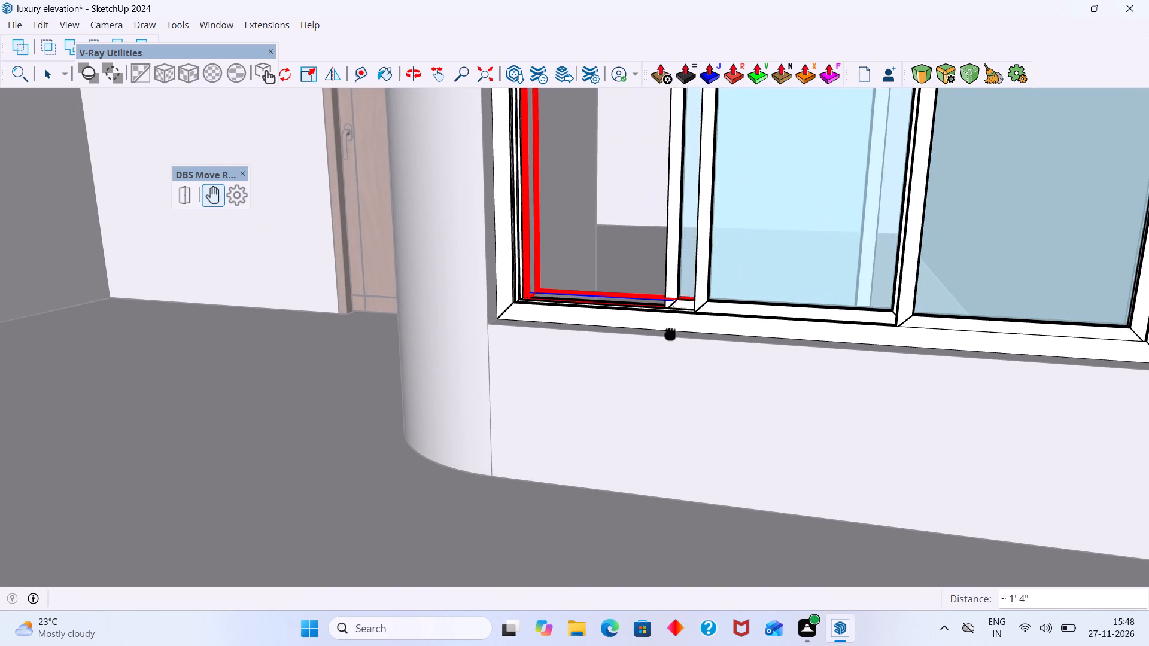
click(670, 337)
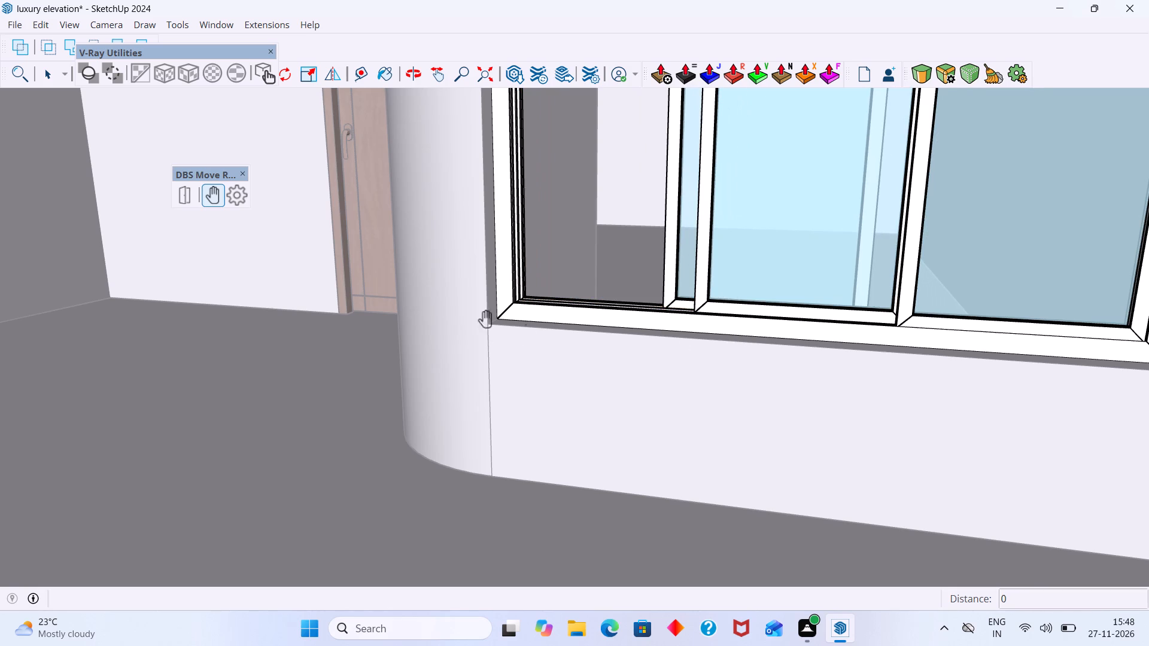
Run the open/close joint animation on the window's left-hand sash.
click(181, 198)
click(682, 215)
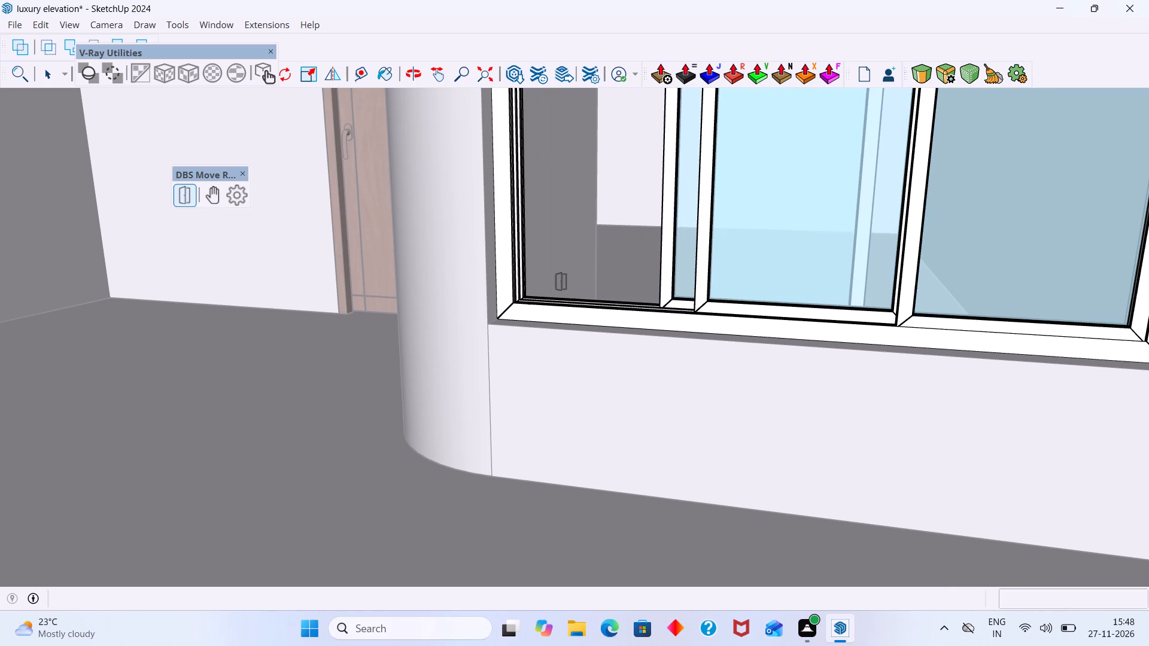
scroll(372, 511, down, 8)
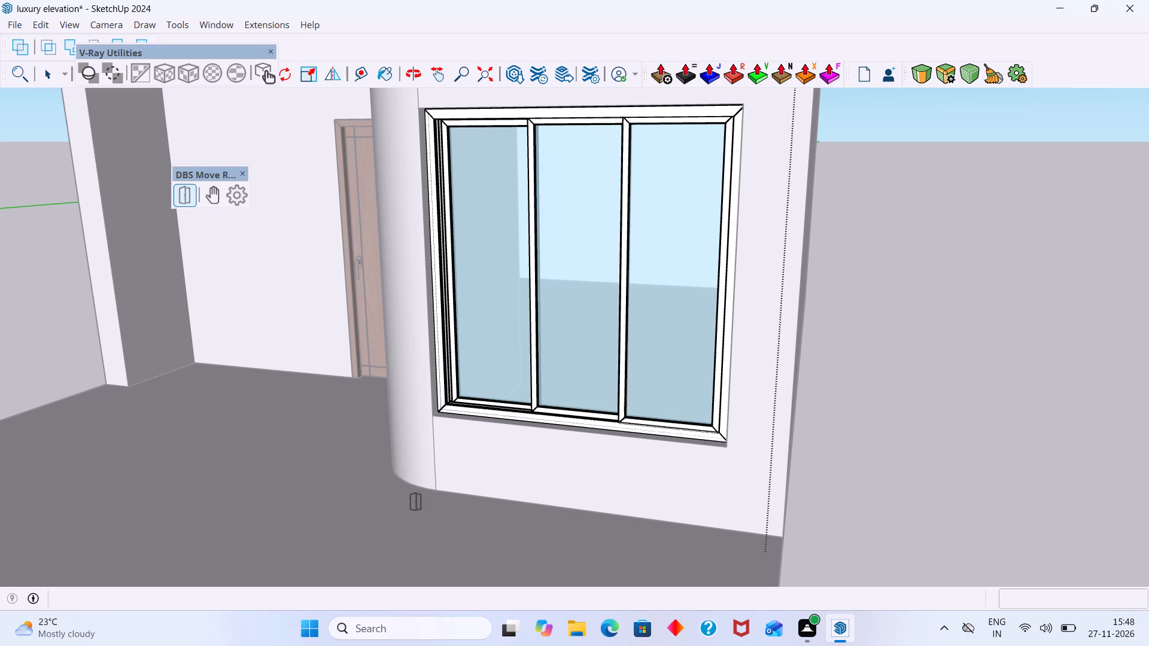
Examine the window from outside, then check its three sashes and bottom track up close.
key(space)
scroll(599, 351, down, 8)
middle_drag(580, 371, 668, 409)
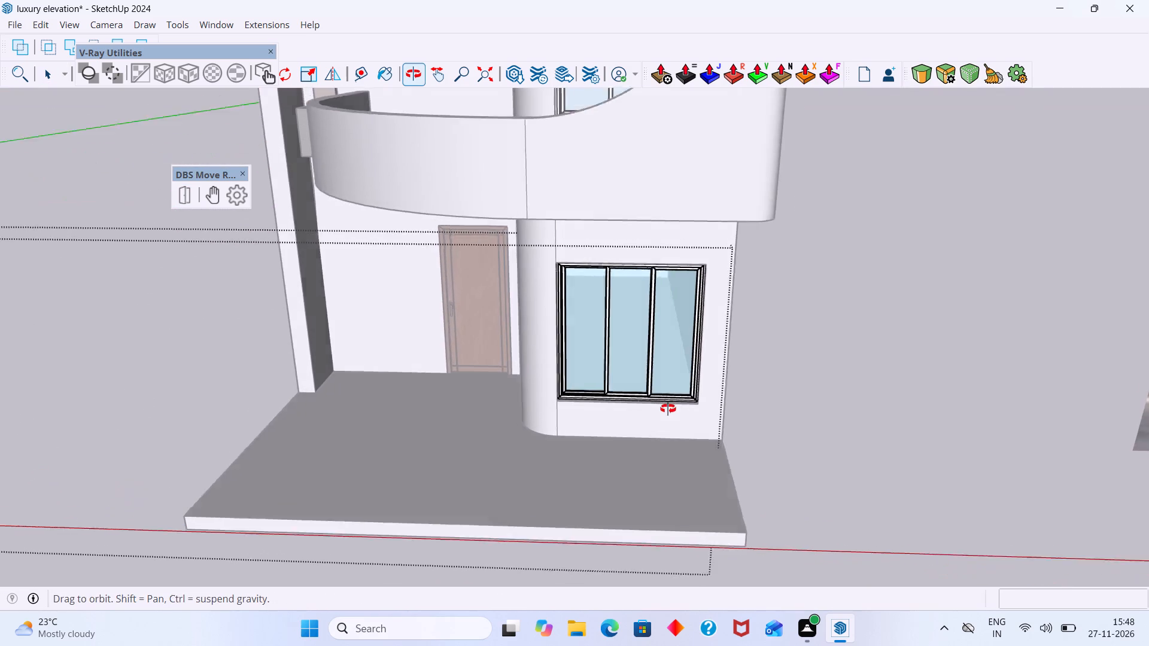
middle_drag(668, 409, 668, 409)
scroll(603, 328, up, 11)
middle_drag(613, 385, 722, 426)
scroll(699, 533, up, 6)
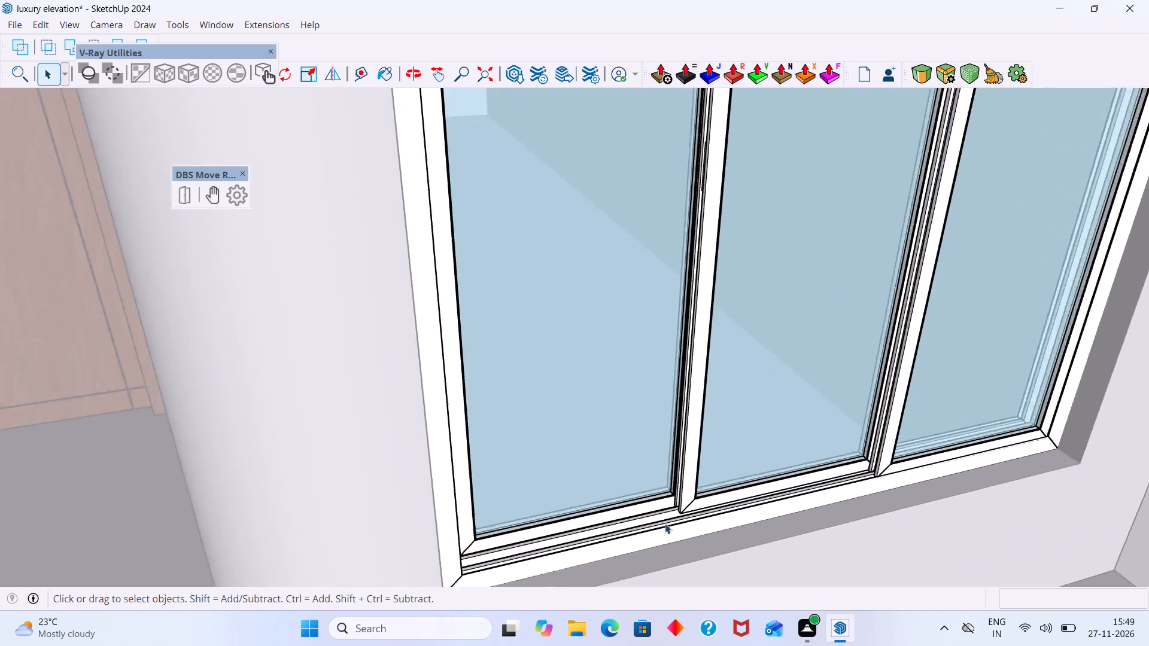
scroll(665, 523, up, 8)
middle_drag(694, 496, 655, 352)
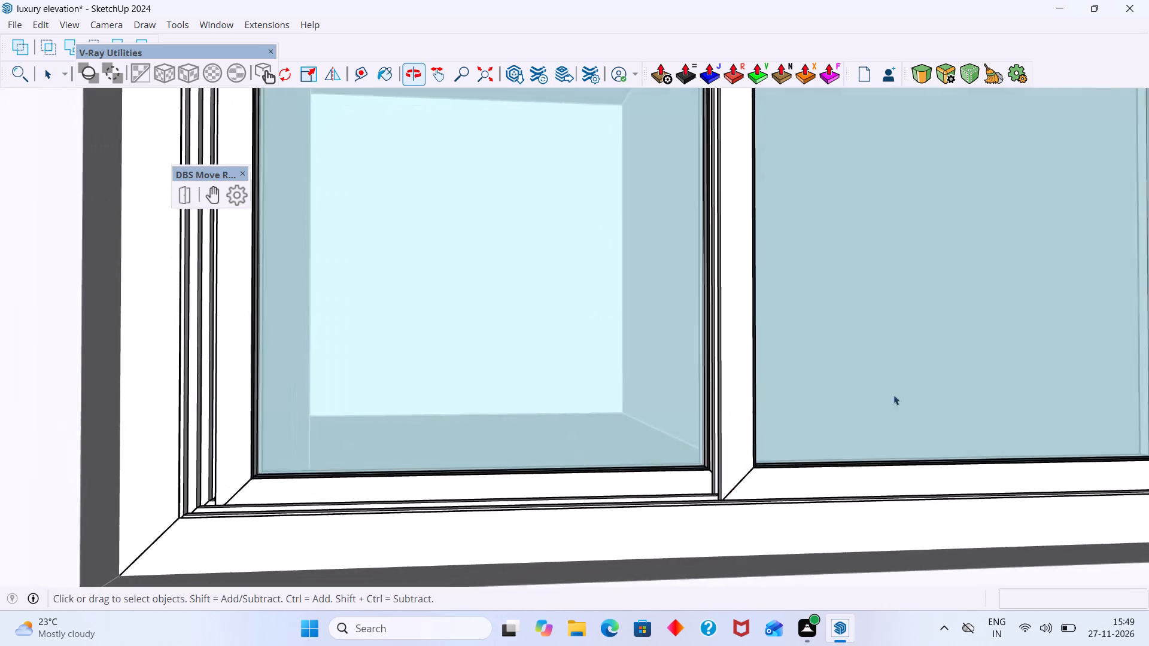
scroll(938, 395, down, 13)
Configure a slider joint on the window's middle sash, picking the horizontal edge along its bottom as the joint axis.
click(902, 373)
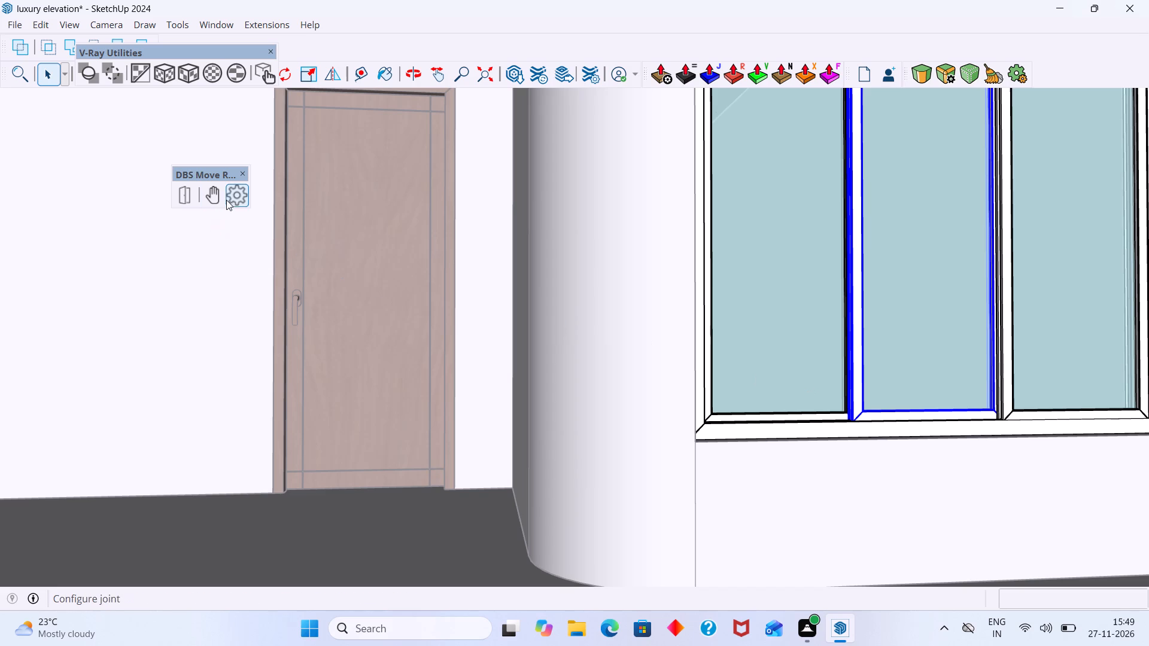
click(229, 199)
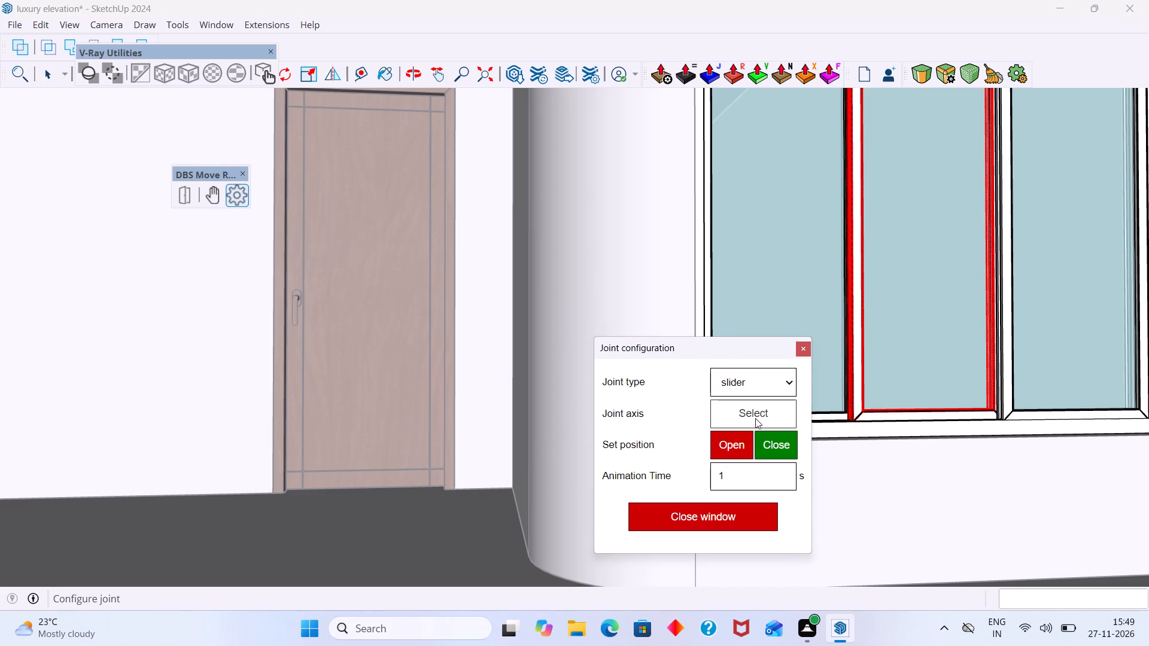
click(755, 418)
scroll(909, 420, up, 5)
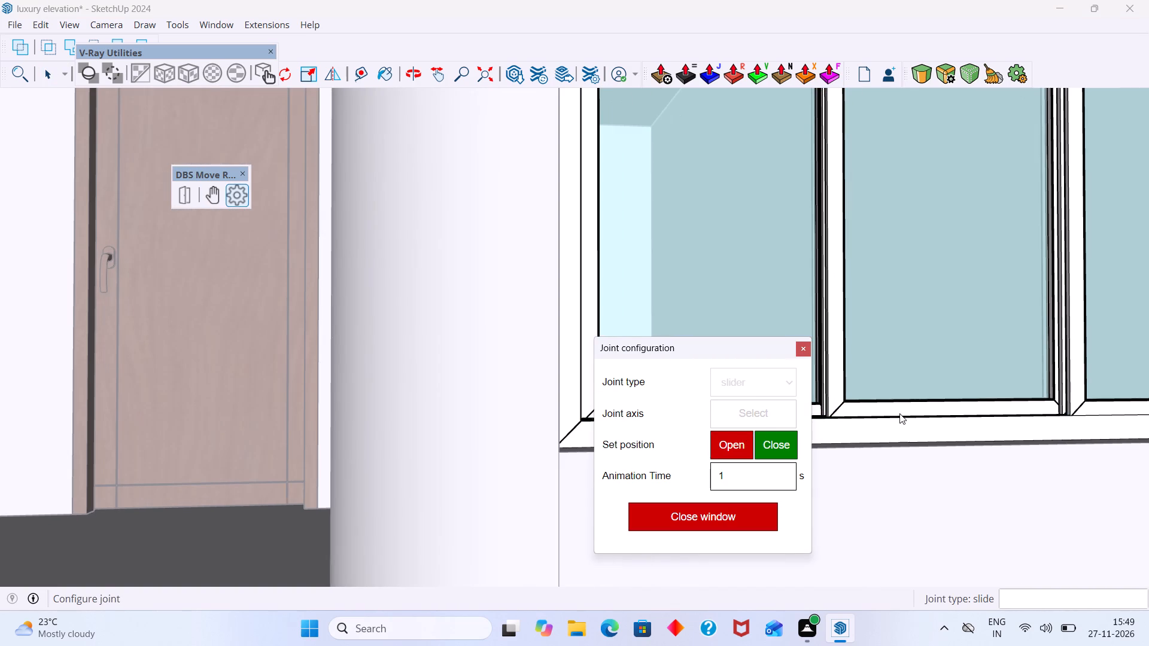
middle_drag(899, 418, 898, 502)
scroll(898, 501, up, 4)
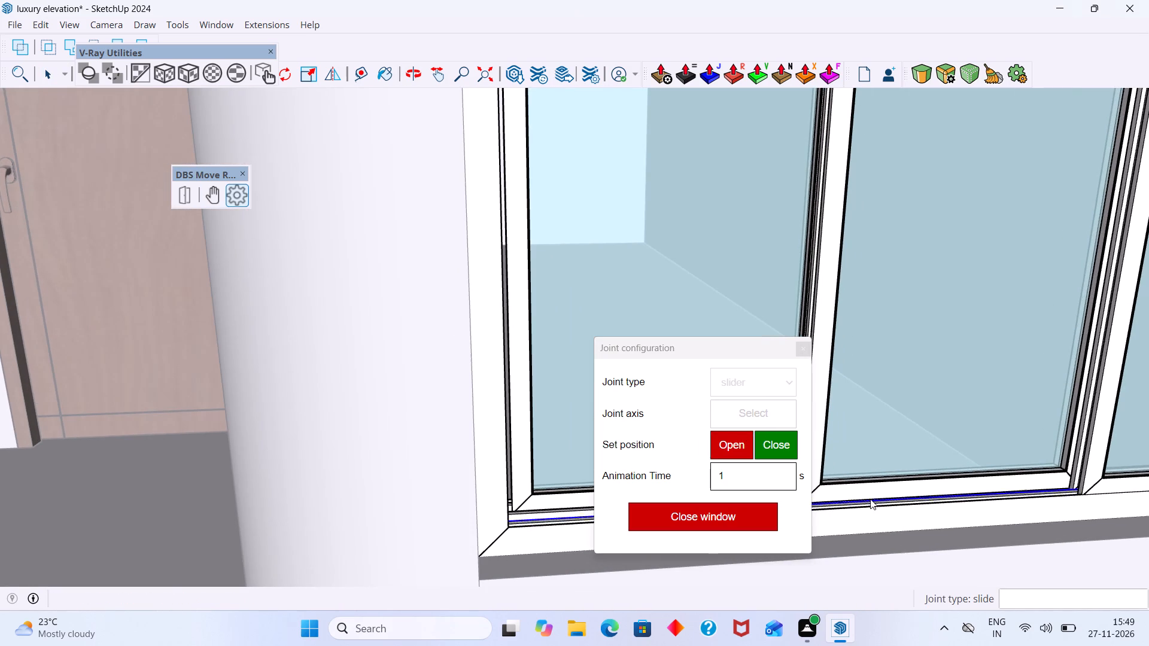
scroll(870, 499, up, 8)
middle_drag(876, 489, 877, 452)
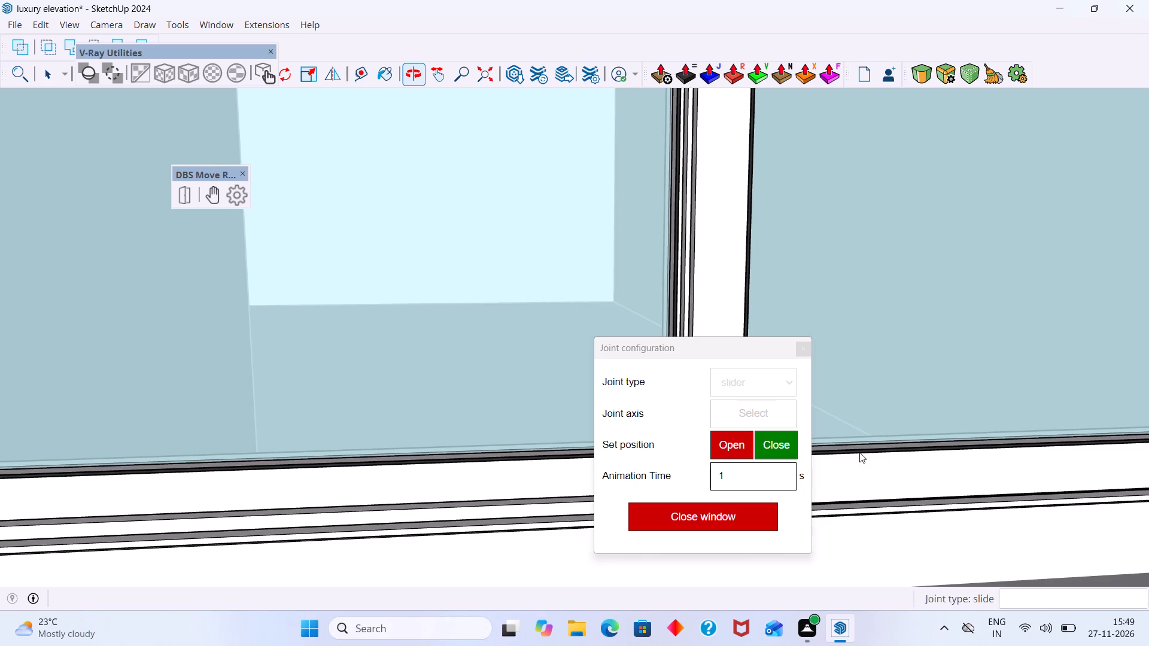
scroll(867, 394, down, 4)
shift+middle_drag(893, 384, 1049, 389)
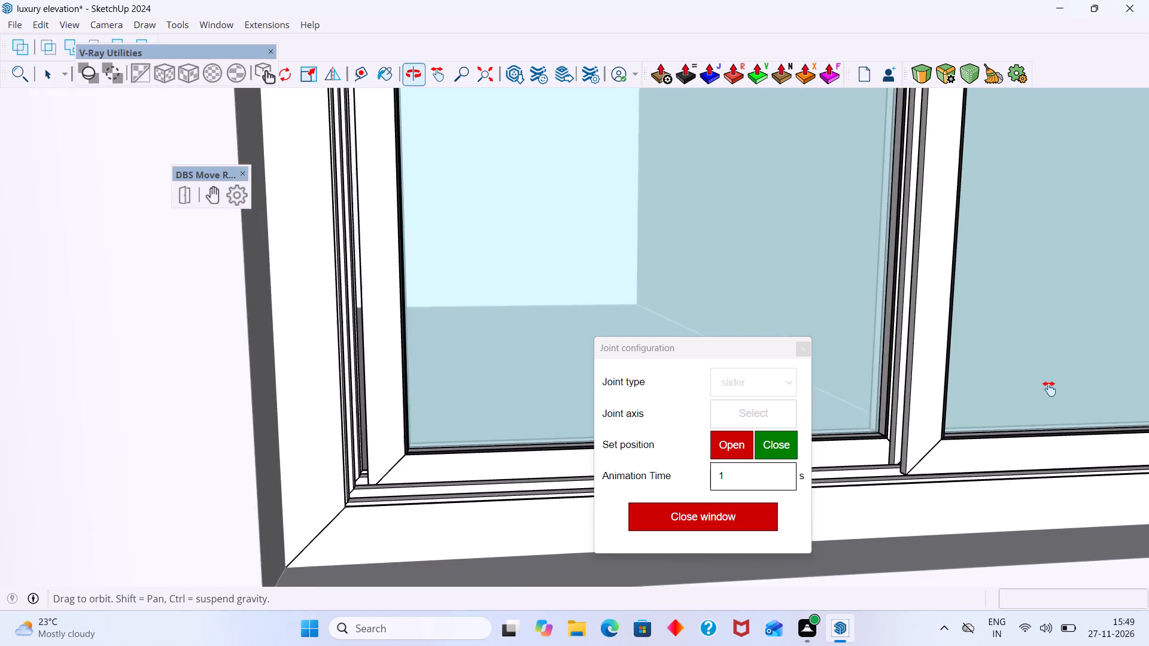
shift+middle_drag(1049, 389, 1057, 394)
scroll(992, 477, up, 7)
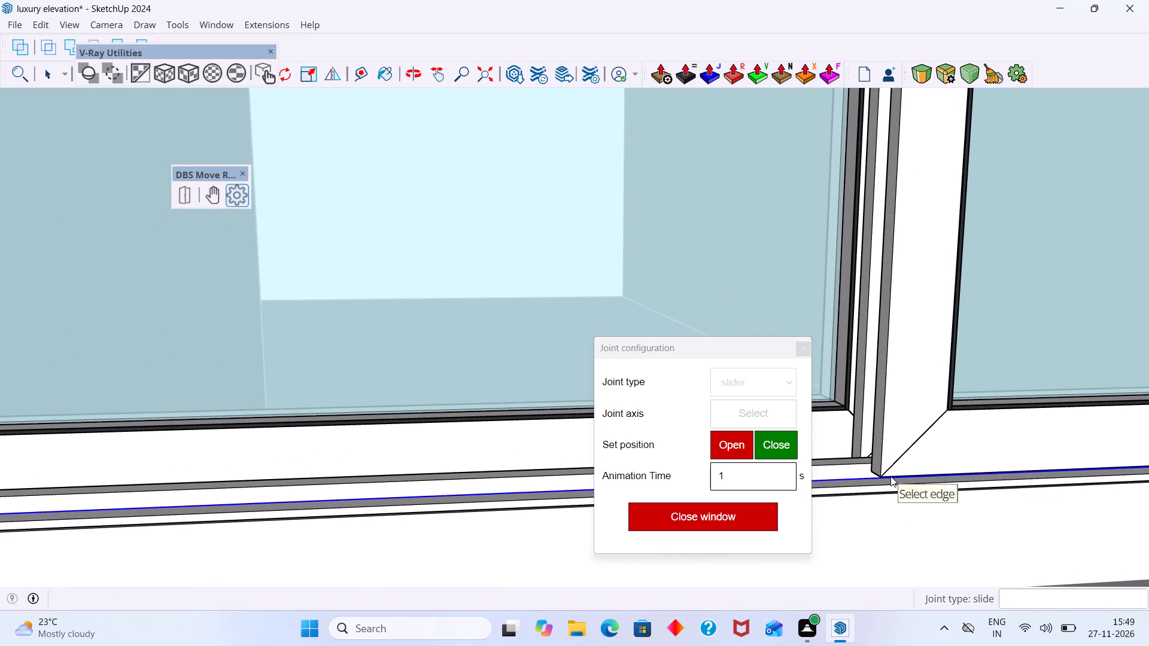
scroll(883, 476, up, 7)
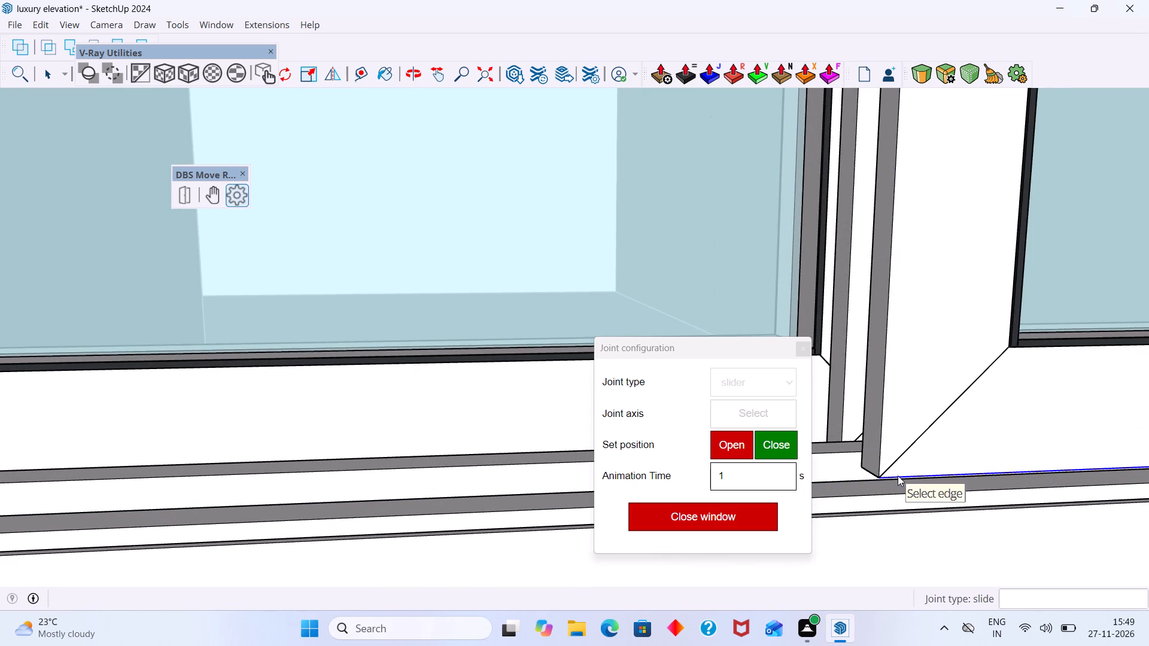
click(898, 474)
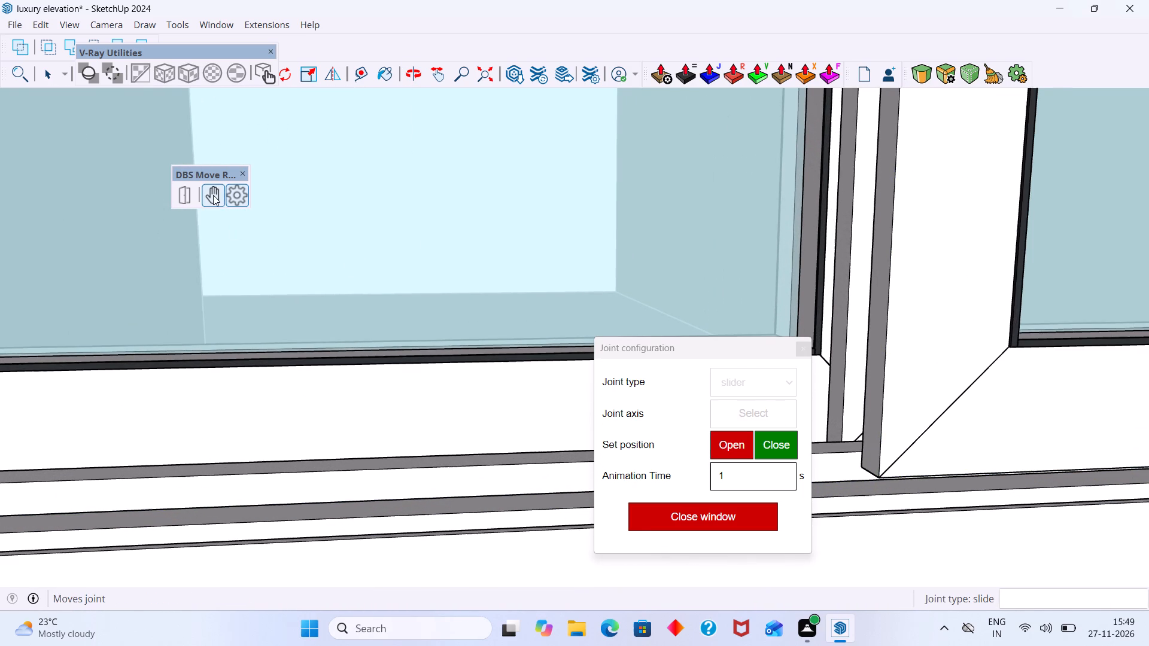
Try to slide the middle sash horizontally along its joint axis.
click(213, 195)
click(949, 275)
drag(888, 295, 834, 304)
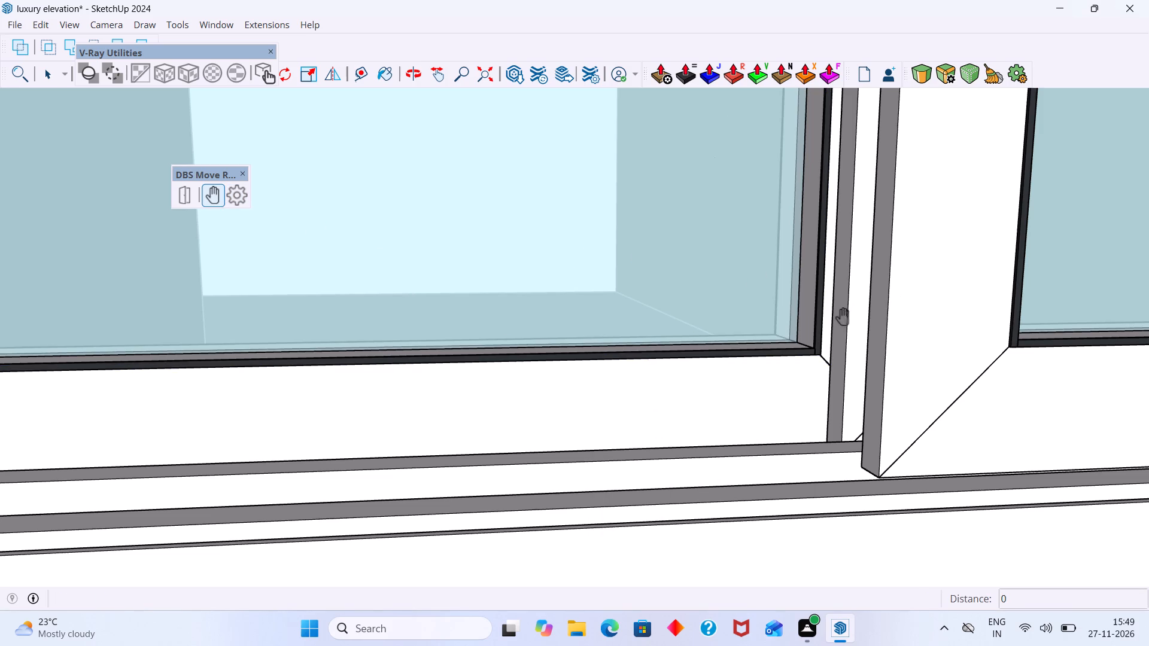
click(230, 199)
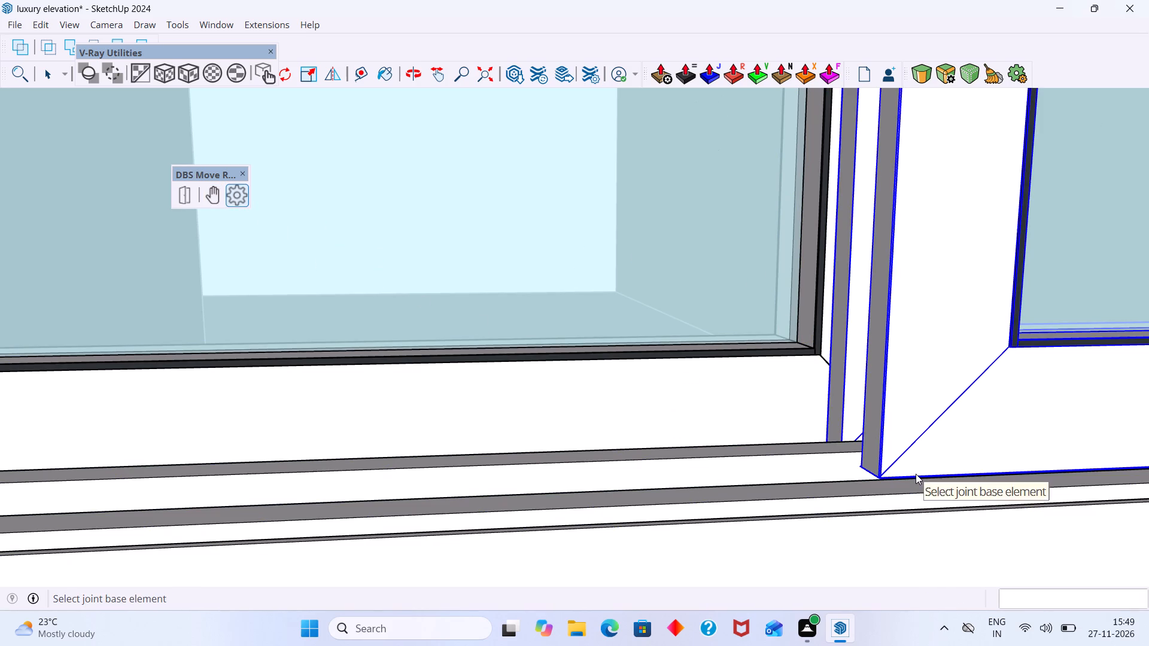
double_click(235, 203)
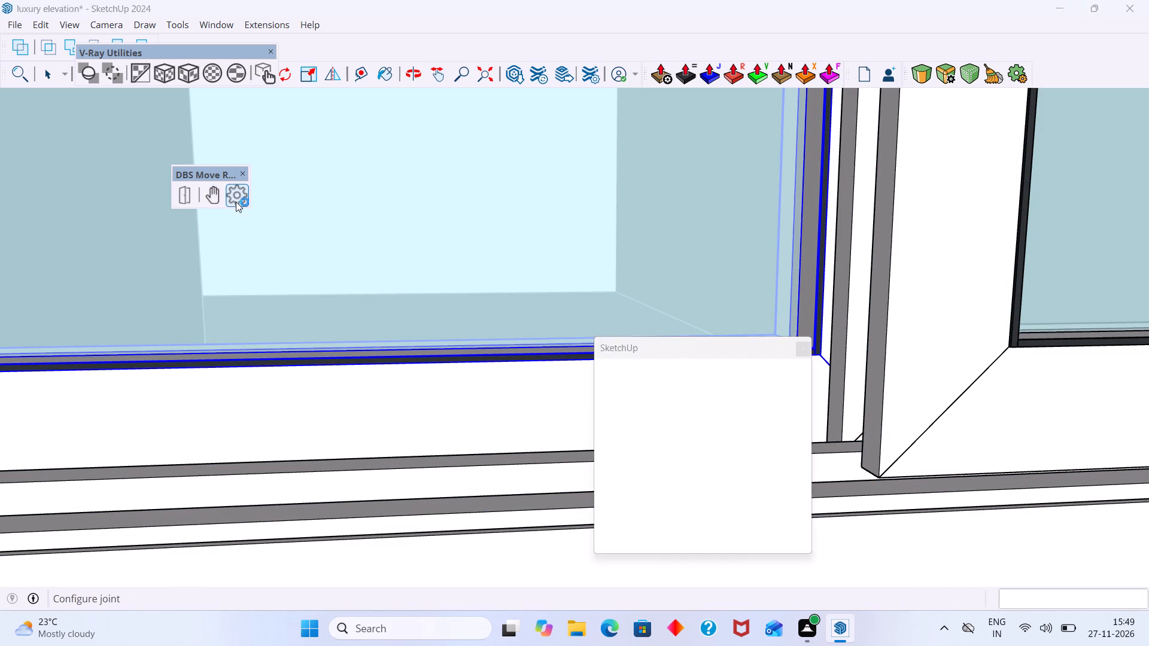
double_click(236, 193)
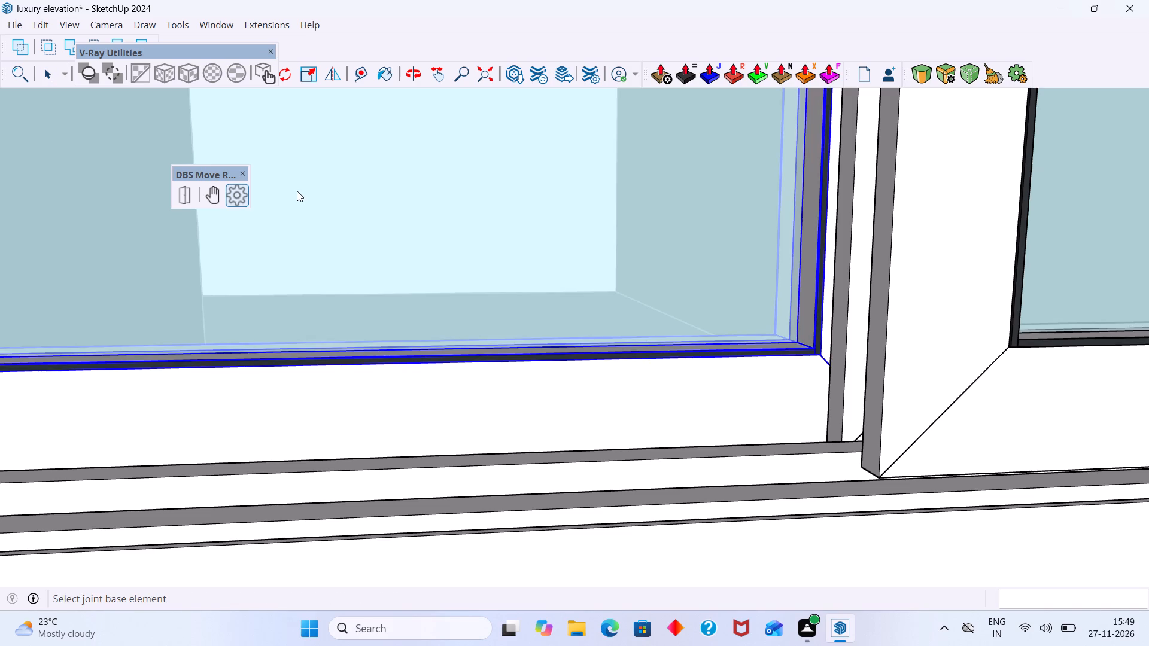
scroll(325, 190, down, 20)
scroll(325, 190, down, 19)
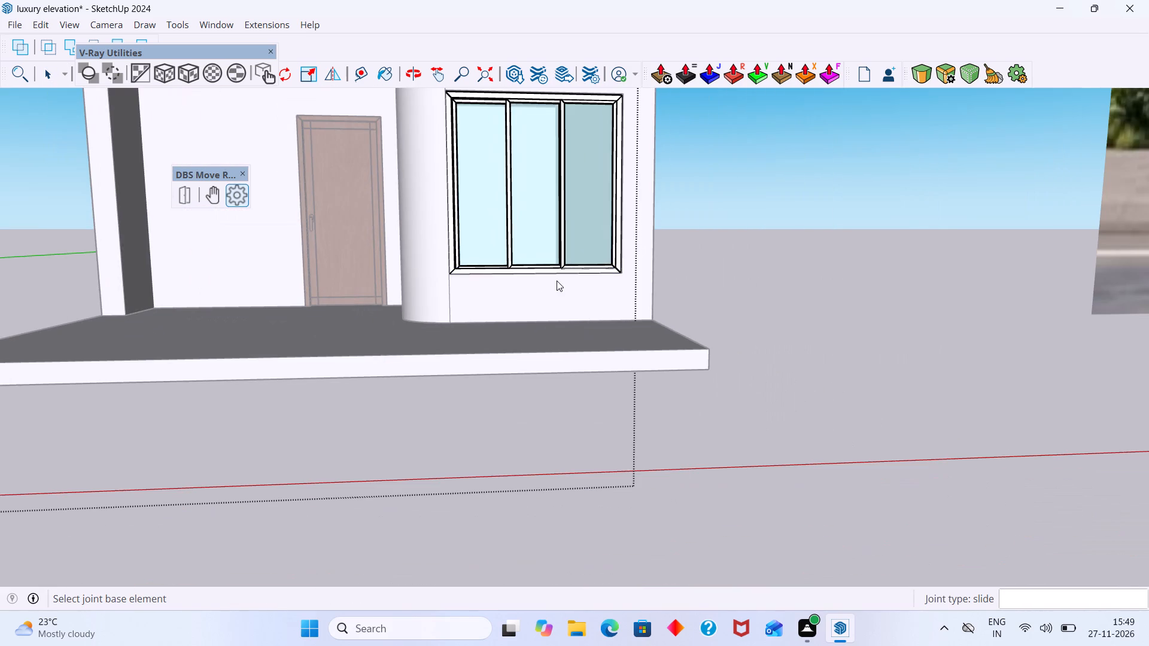
Stop configuring joints and exit the window group's editing context.
key(space)
click(817, 205)
scroll(540, 269, up, 2)
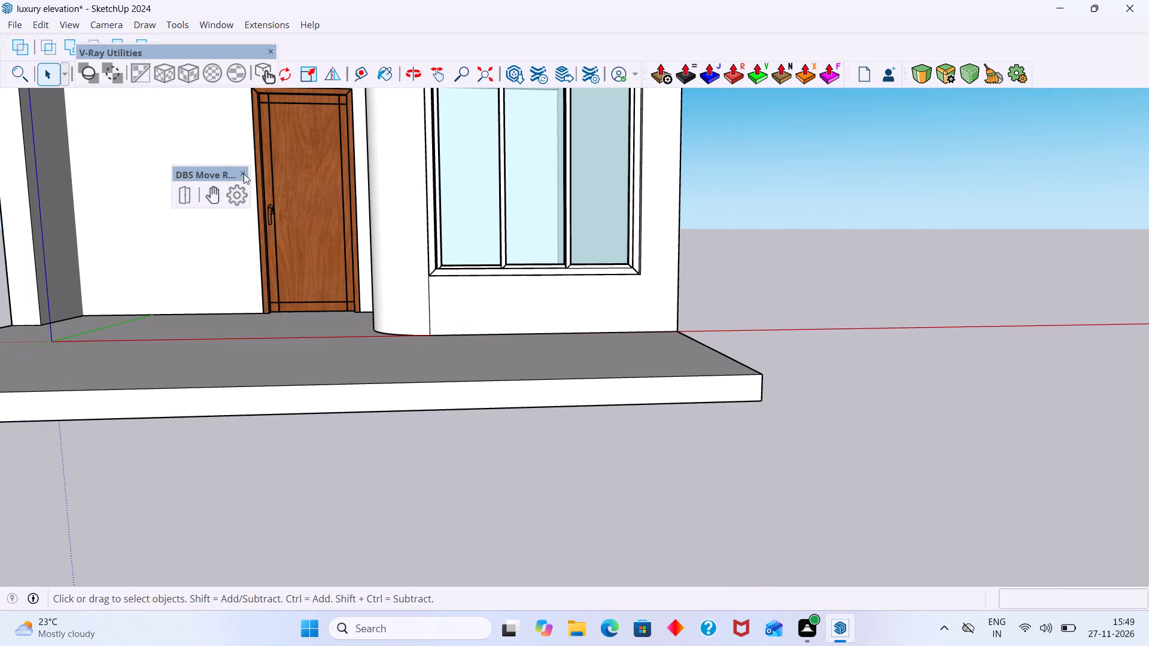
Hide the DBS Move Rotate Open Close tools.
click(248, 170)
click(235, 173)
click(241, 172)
Open the ground-floor wooden door group for editing and select the door leaf inside its frame.
scroll(284, 206, down, 13)
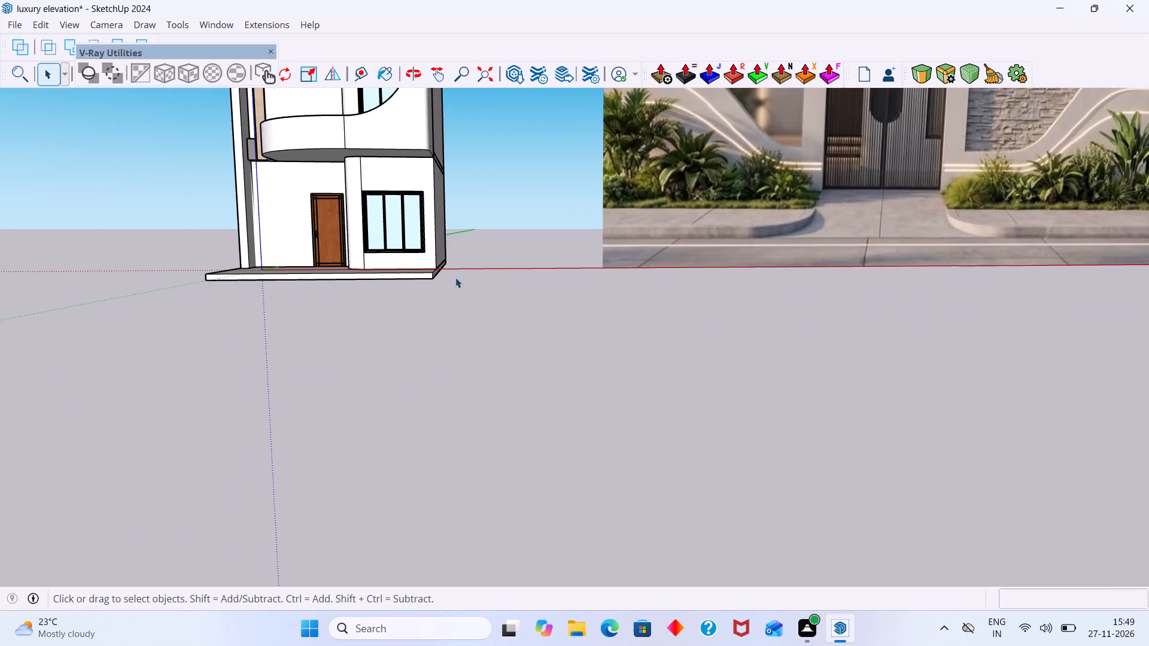
click(518, 320)
scroll(287, 259, up, 19)
click(363, 254)
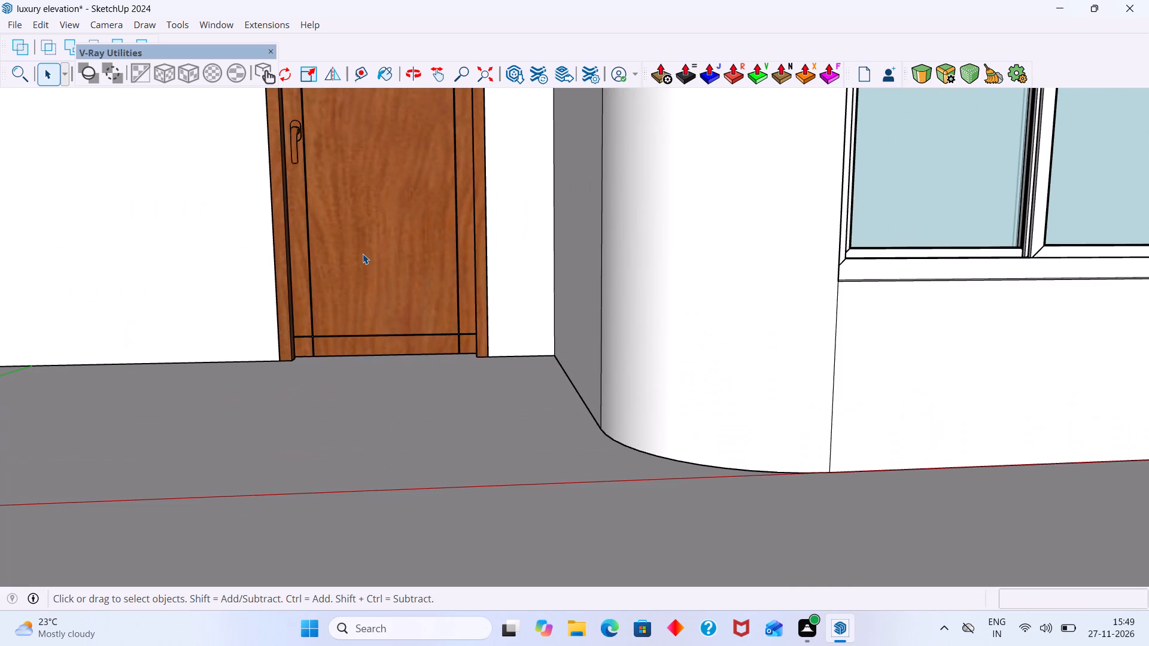
scroll(363, 269, down, 9)
scroll(349, 280, up, 12)
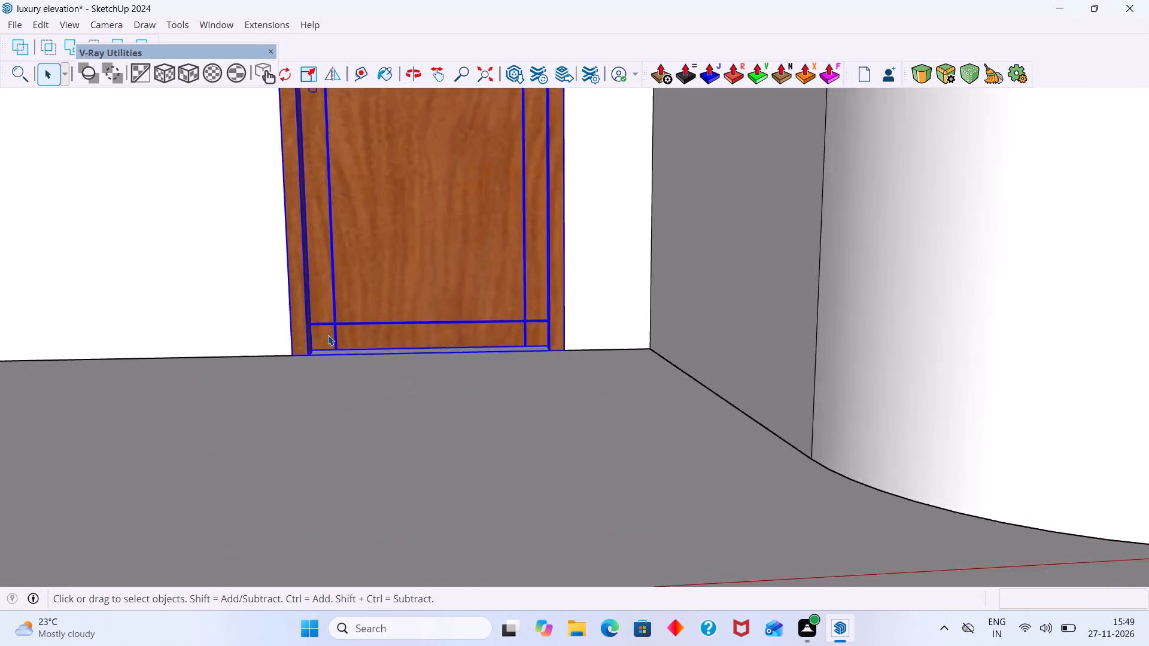
scroll(328, 335, up, 15)
double_click(305, 325)
double_click(308, 319)
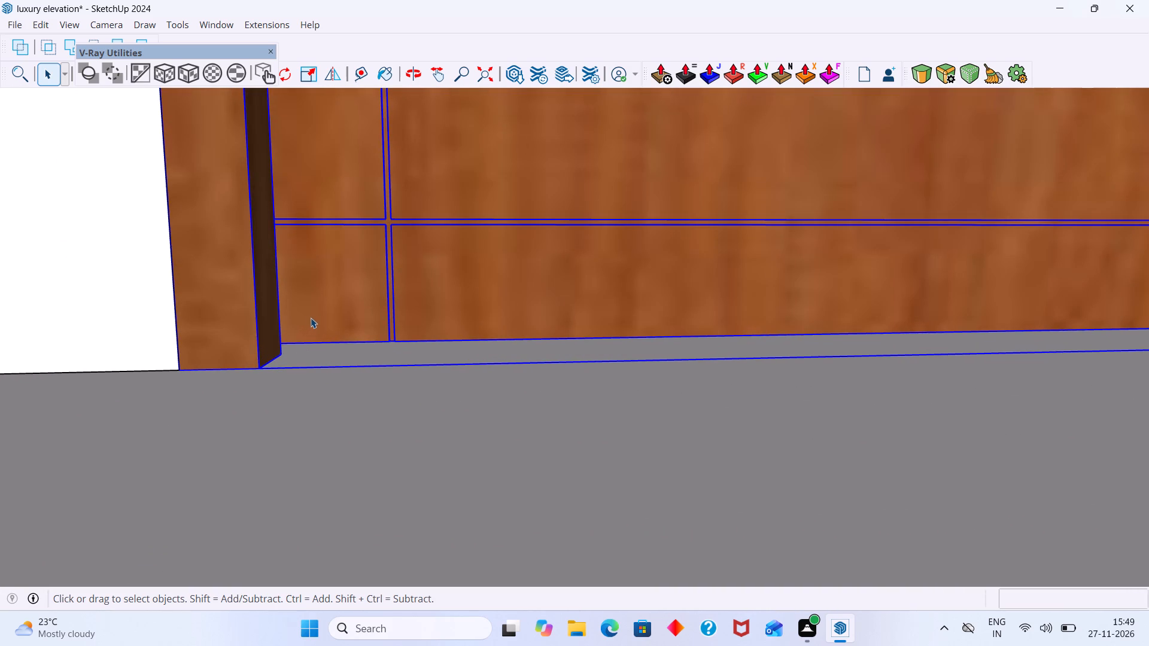
double_click(365, 305)
scroll(357, 306, down, 12)
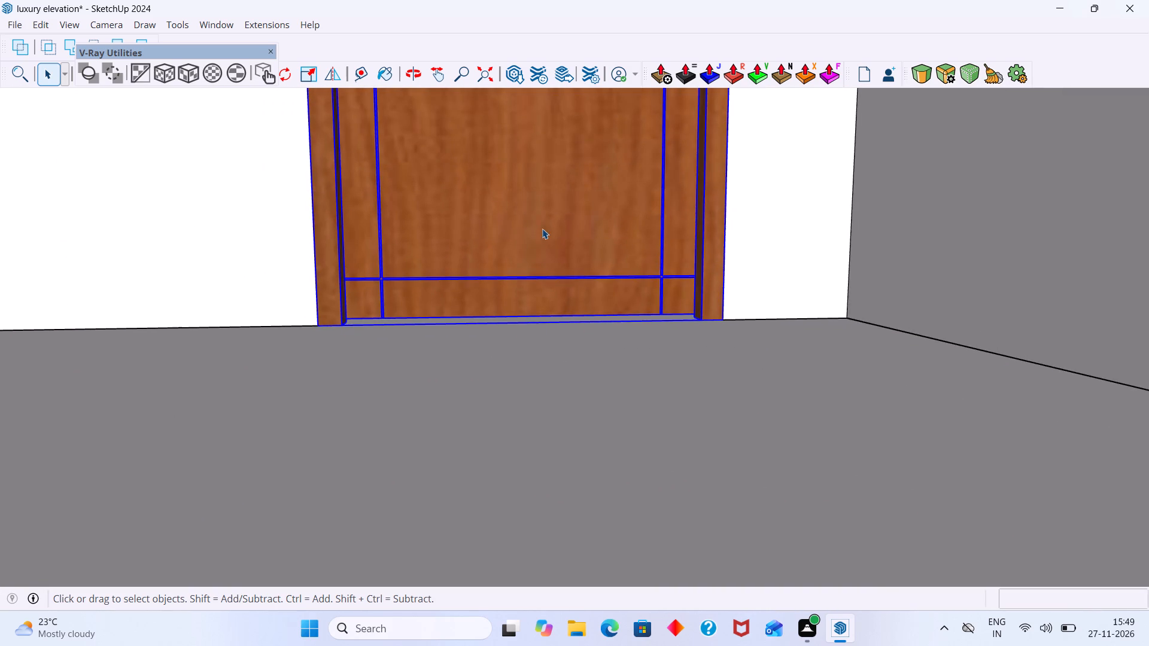
double_click(542, 228)
click(502, 265)
Show the DBS Move Rotate Open Close tools and set the selected door leaf's joint type to hinge.
scroll(381, 300, up, 9)
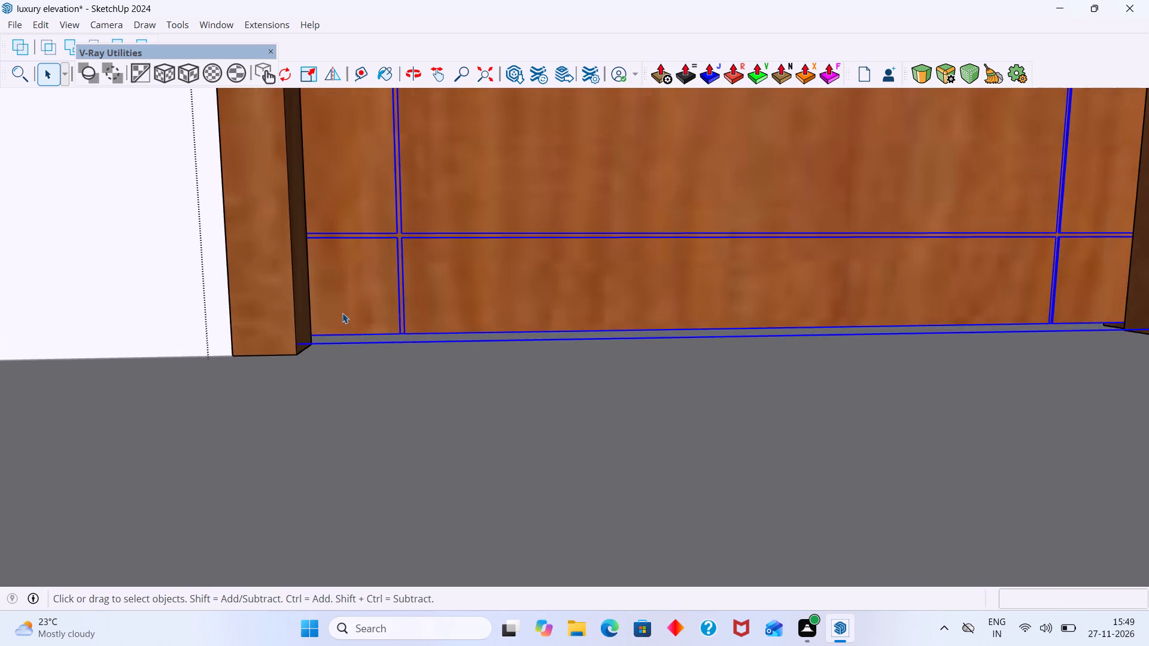
middle_drag(341, 319, 263, 393)
scroll(330, 351, up, 6)
scroll(336, 334, down, 16)
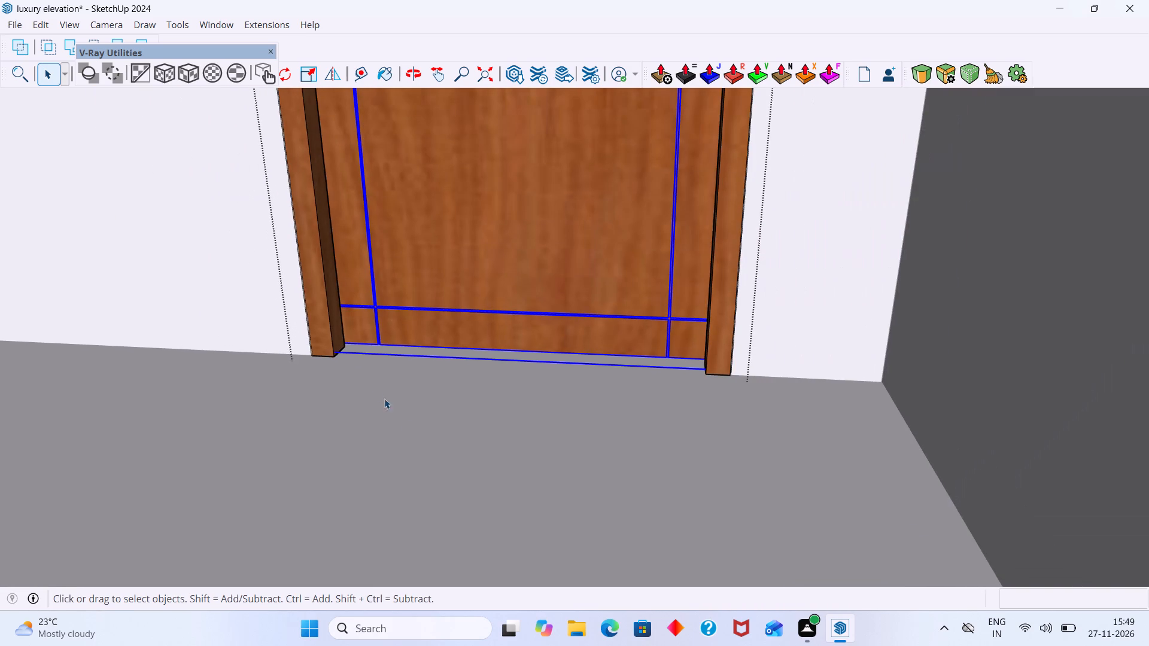
scroll(478, 426, down, 18)
middle_drag(474, 415, 488, 374)
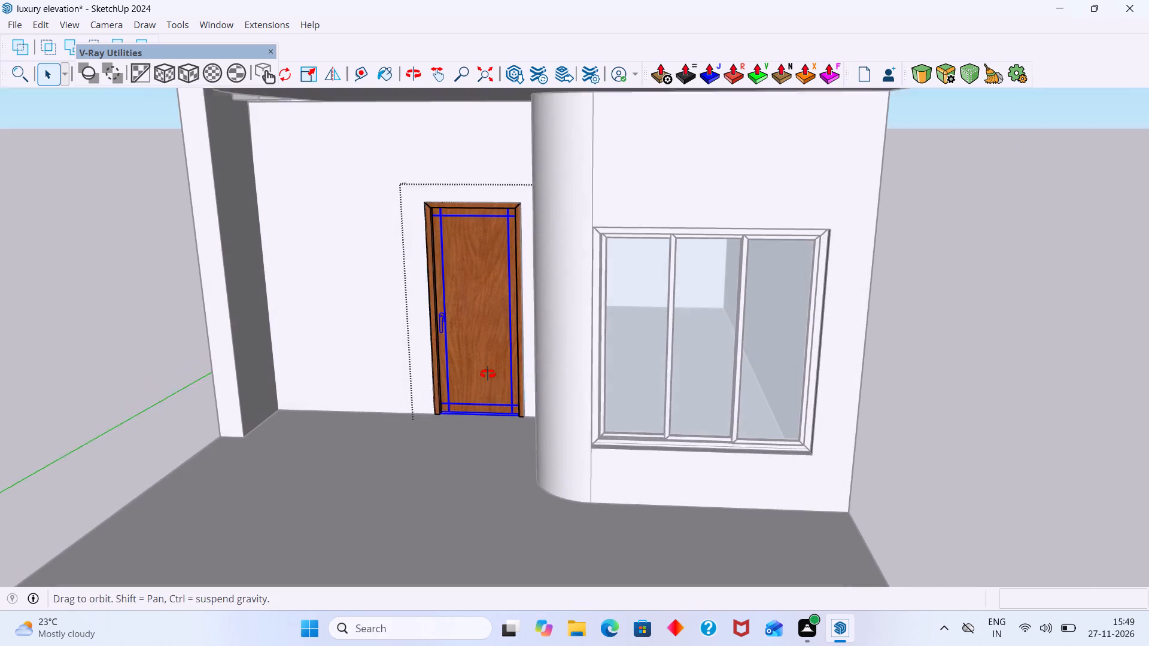
middle_drag(488, 374, 488, 373)
right_click(798, 48)
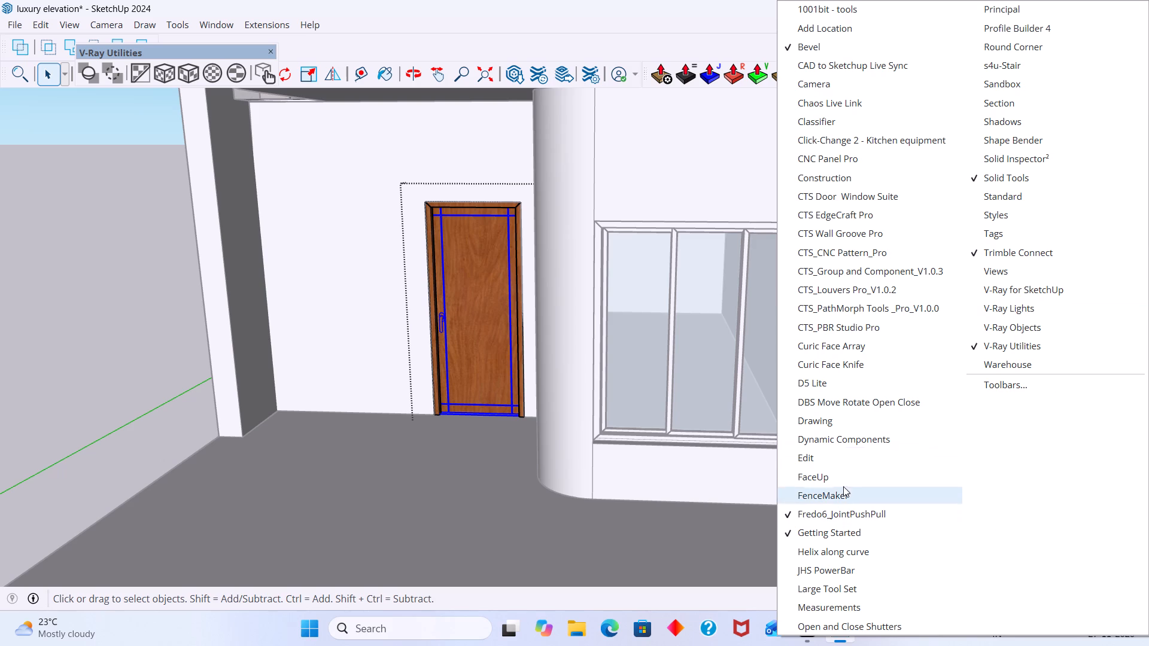
click(849, 403)
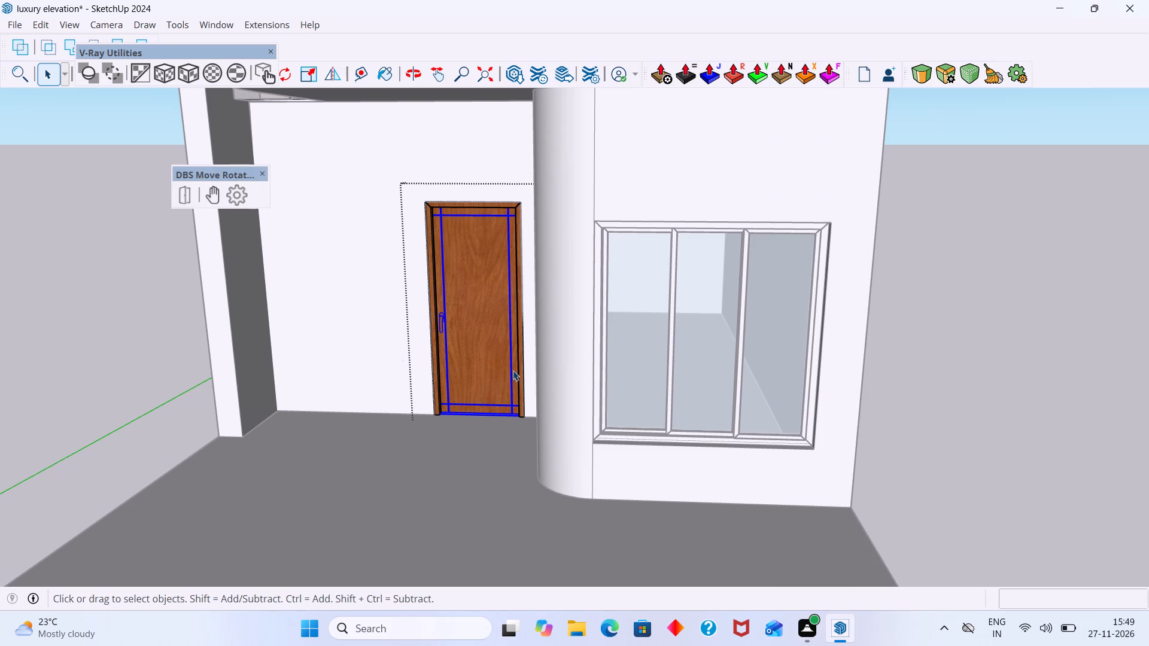
click(235, 196)
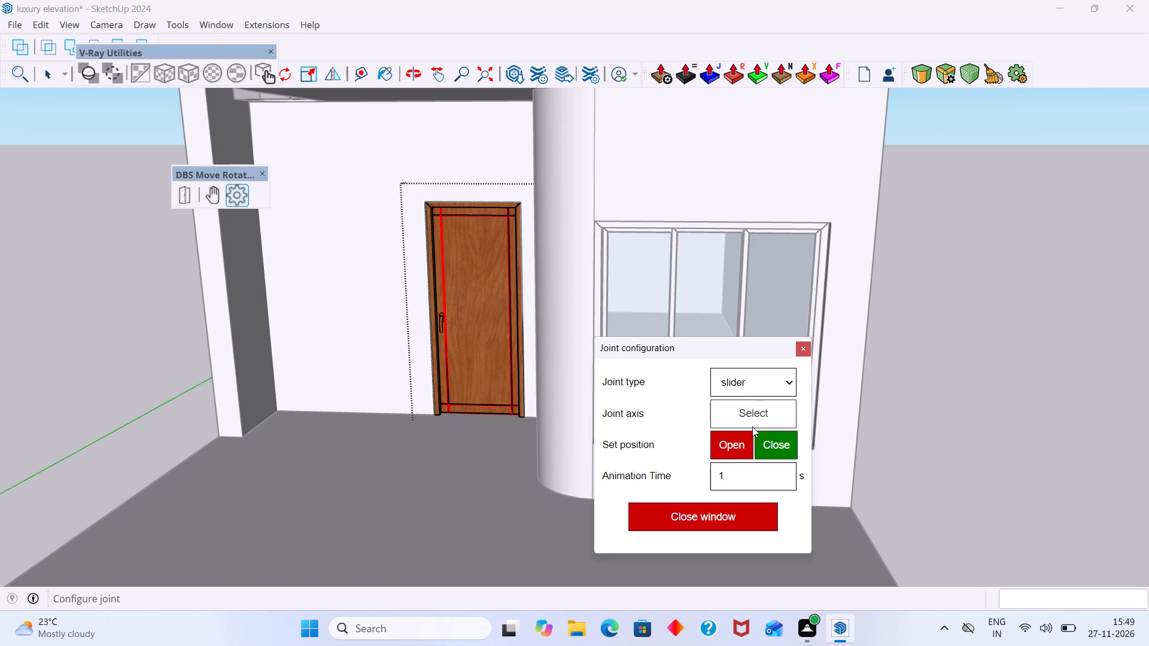
click(753, 385)
click(761, 426)
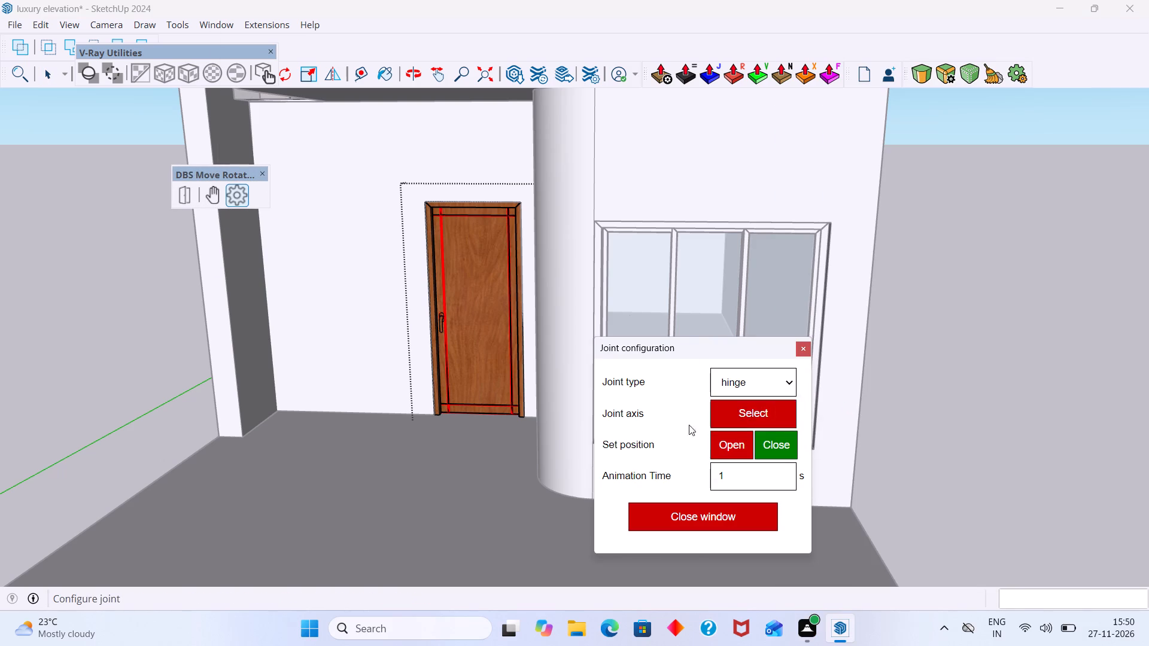
Set the hinge axis to the door leaf's vertical edge on the side opposite the handle.
click(728, 421)
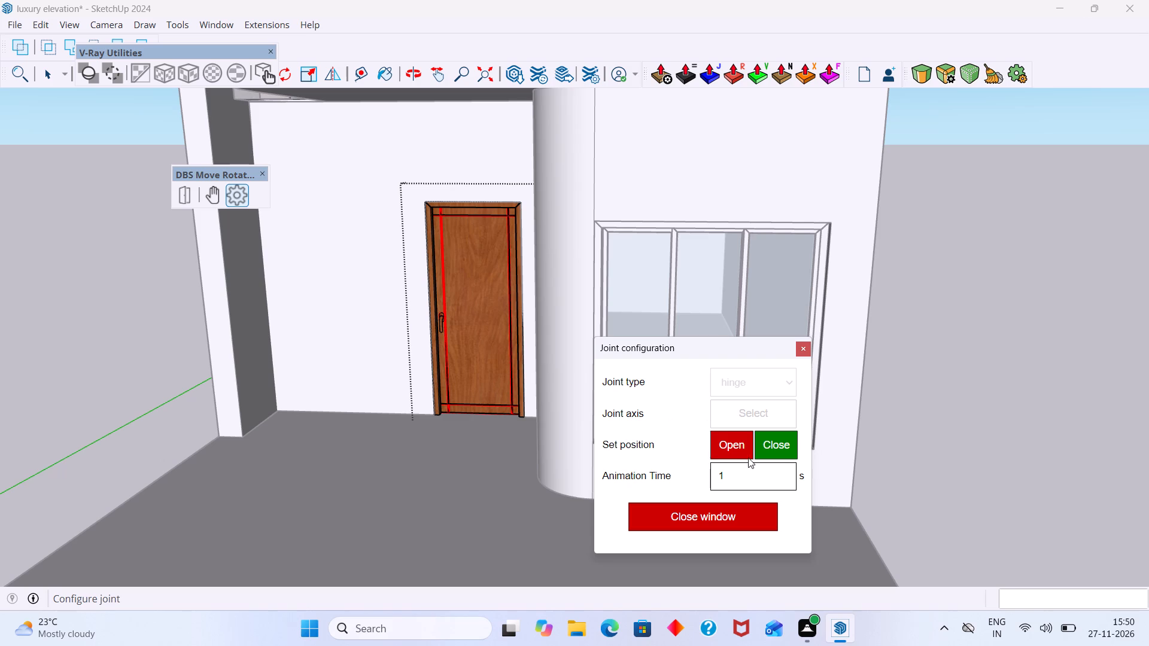
scroll(450, 402, up, 12)
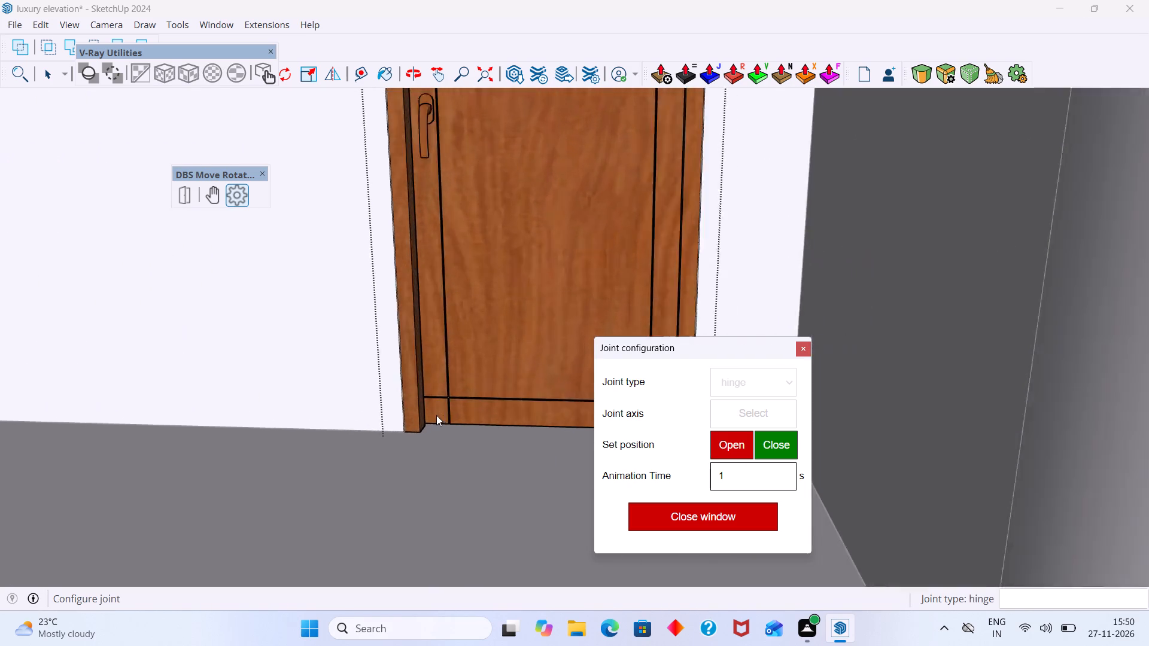
scroll(436, 415, up, 20)
scroll(436, 415, up, 9)
middle_drag(400, 427, 395, 425)
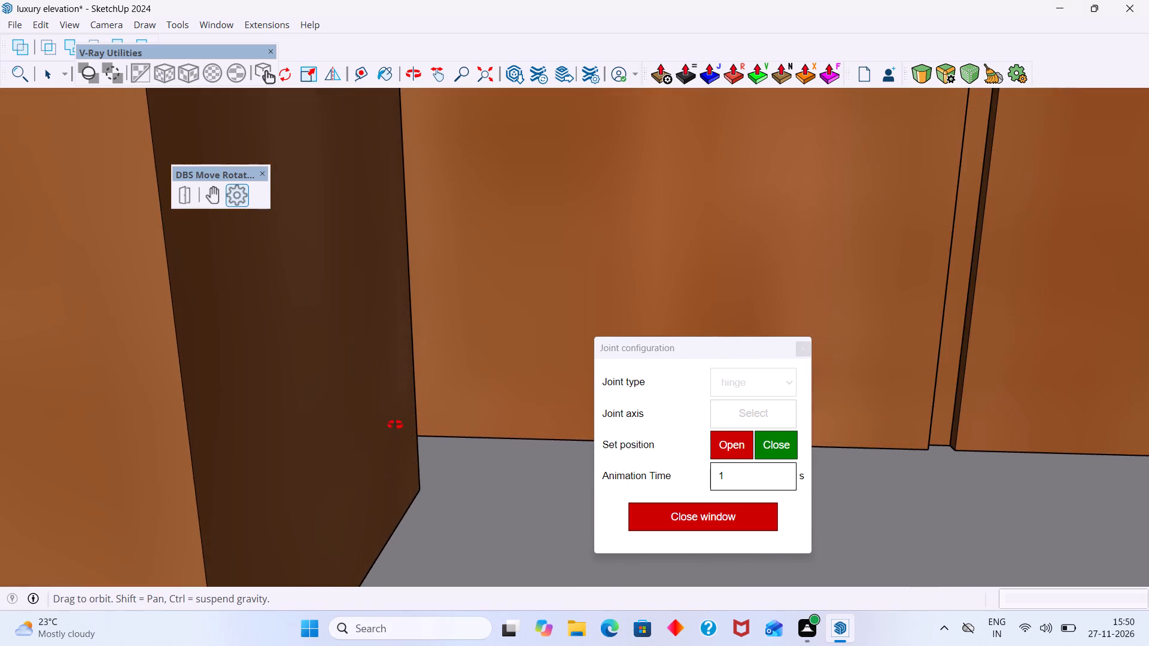
middle_drag(395, 425, 250, 405)
scroll(259, 395, down, 20)
scroll(259, 395, down, 10)
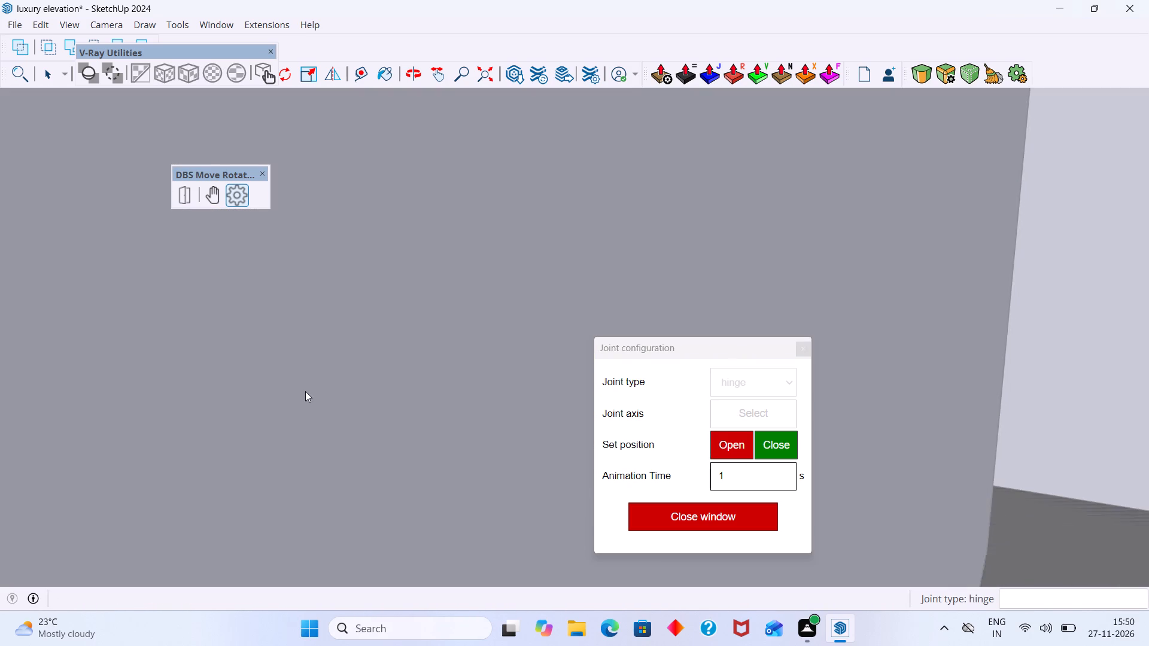
scroll(305, 391, down, 16)
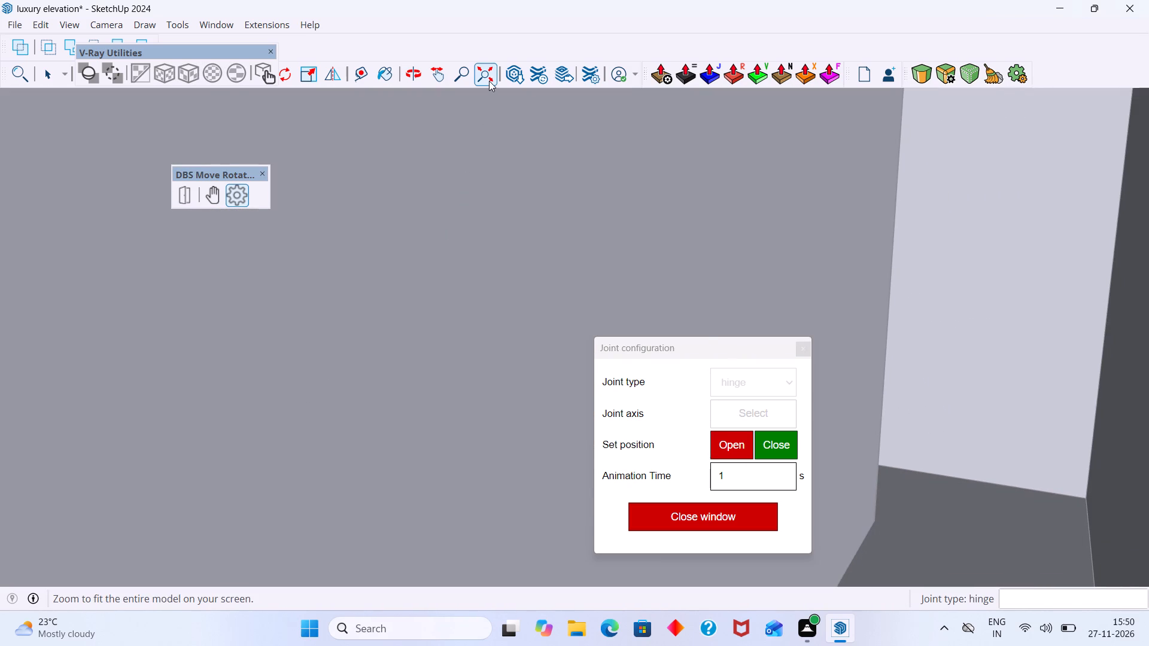
click(489, 81)
scroll(406, 419, up, 5)
middle_drag(472, 456, 528, 453)
scroll(492, 456, down, 2)
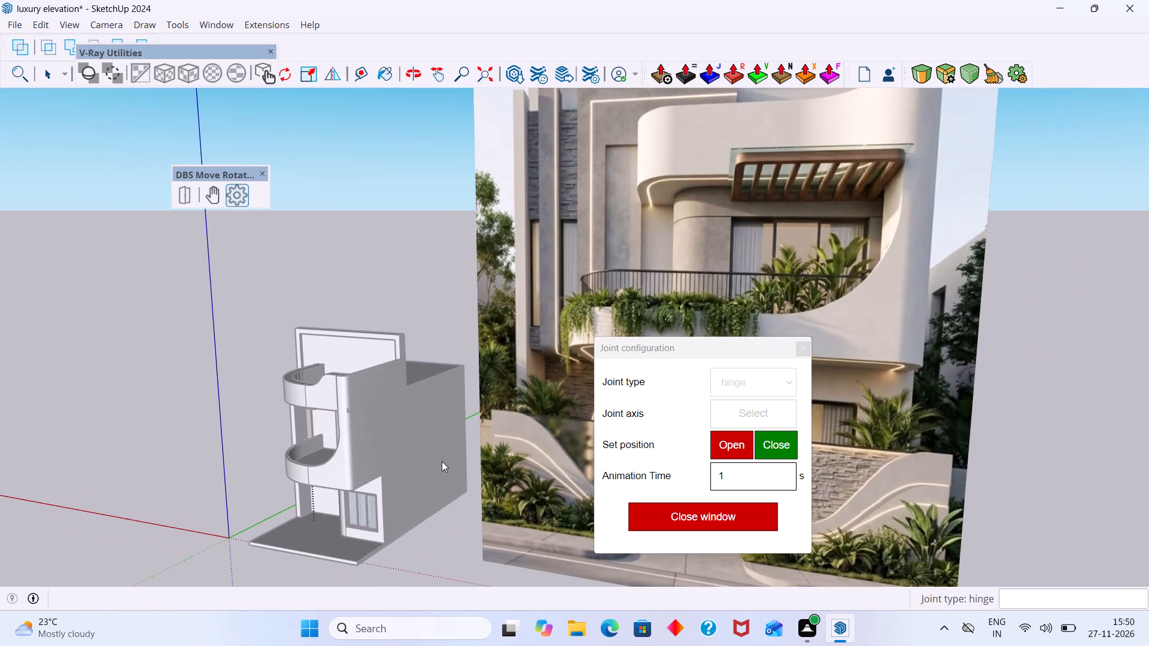
shift+middle_drag(442, 460, 502, 343)
middle_drag(410, 400, 583, 406)
scroll(488, 393, up, 13)
middle_drag(338, 409, 522, 383)
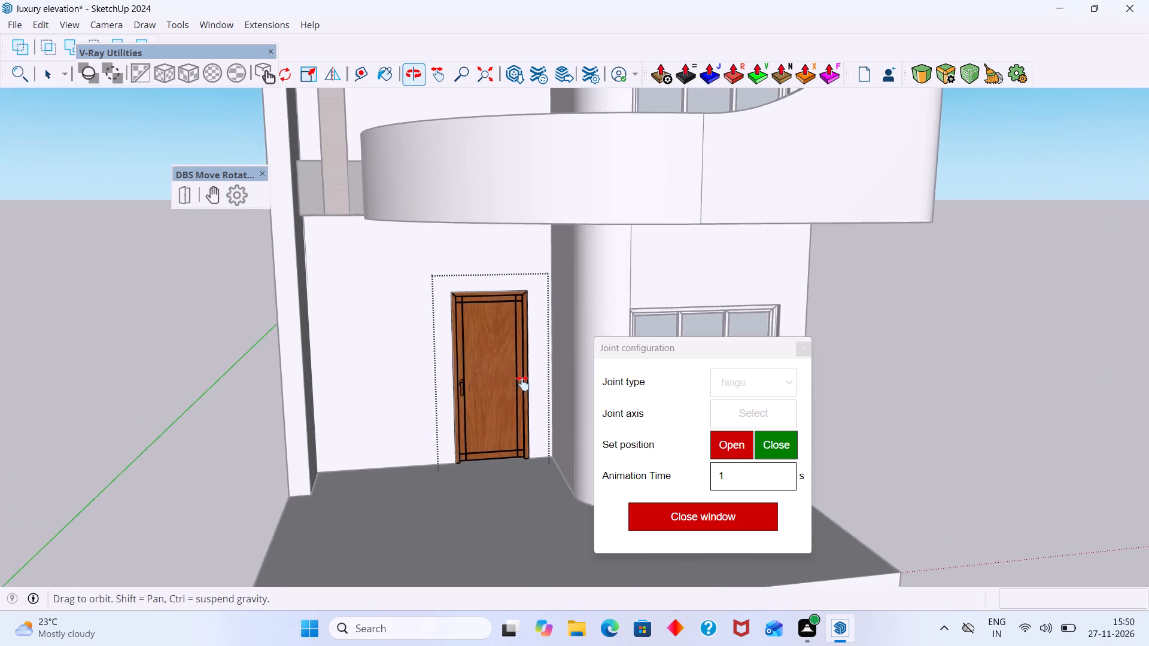
middle_drag(522, 383, 523, 383)
scroll(527, 385, up, 20)
scroll(519, 397, down, 2)
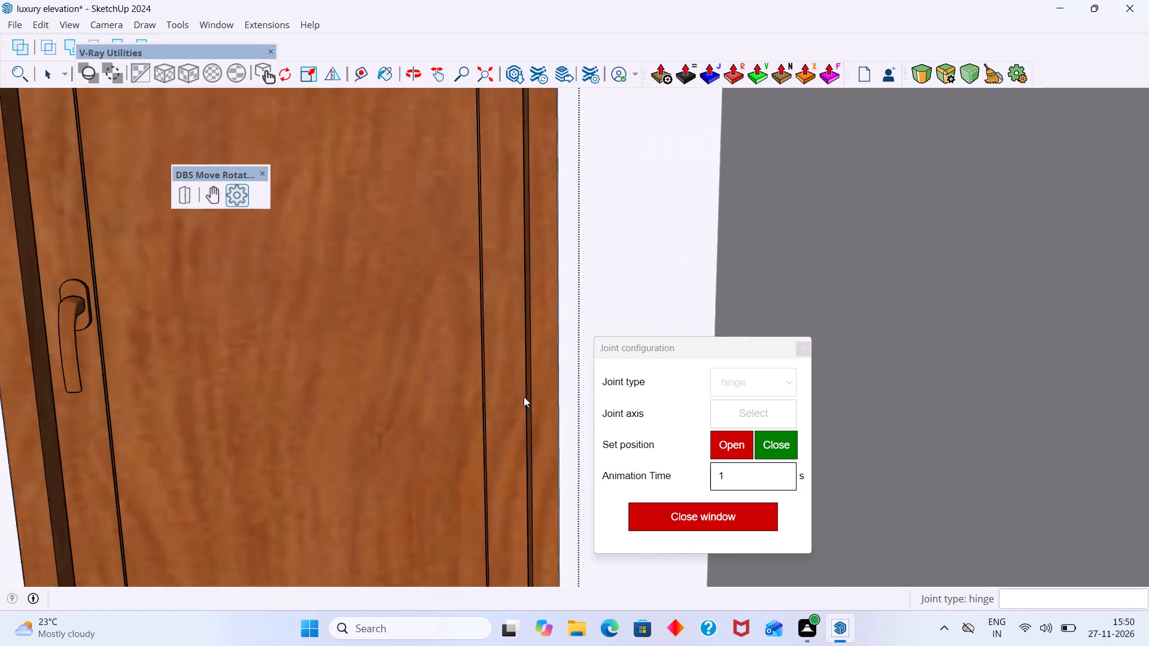
scroll(524, 397, down, 6)
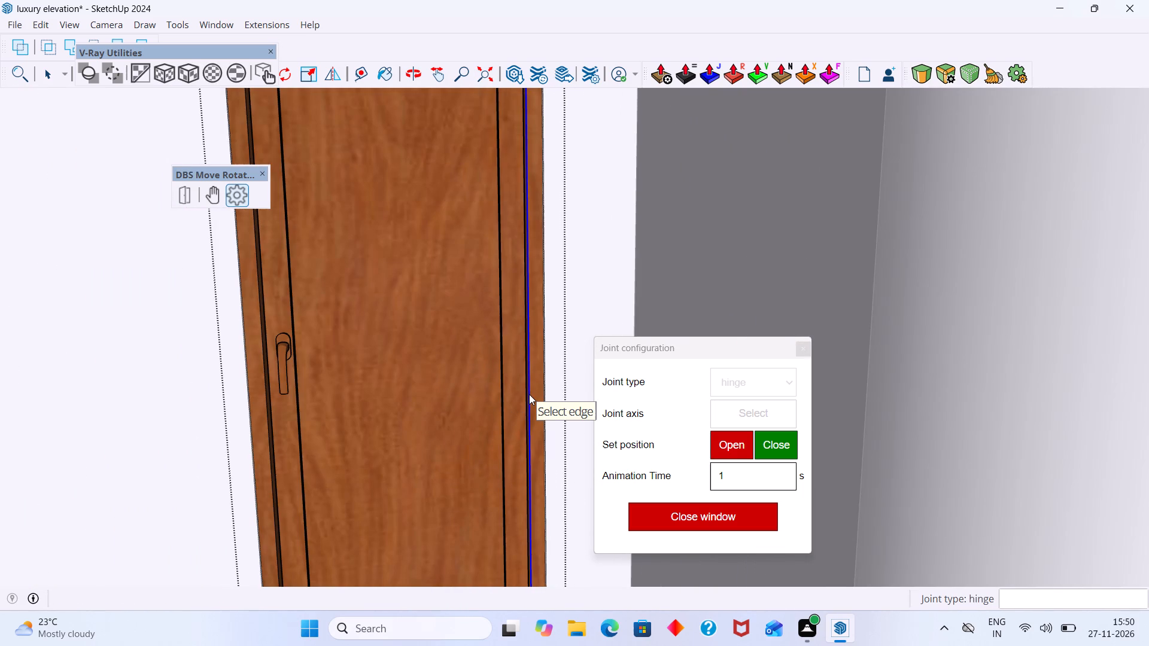
click(529, 394)
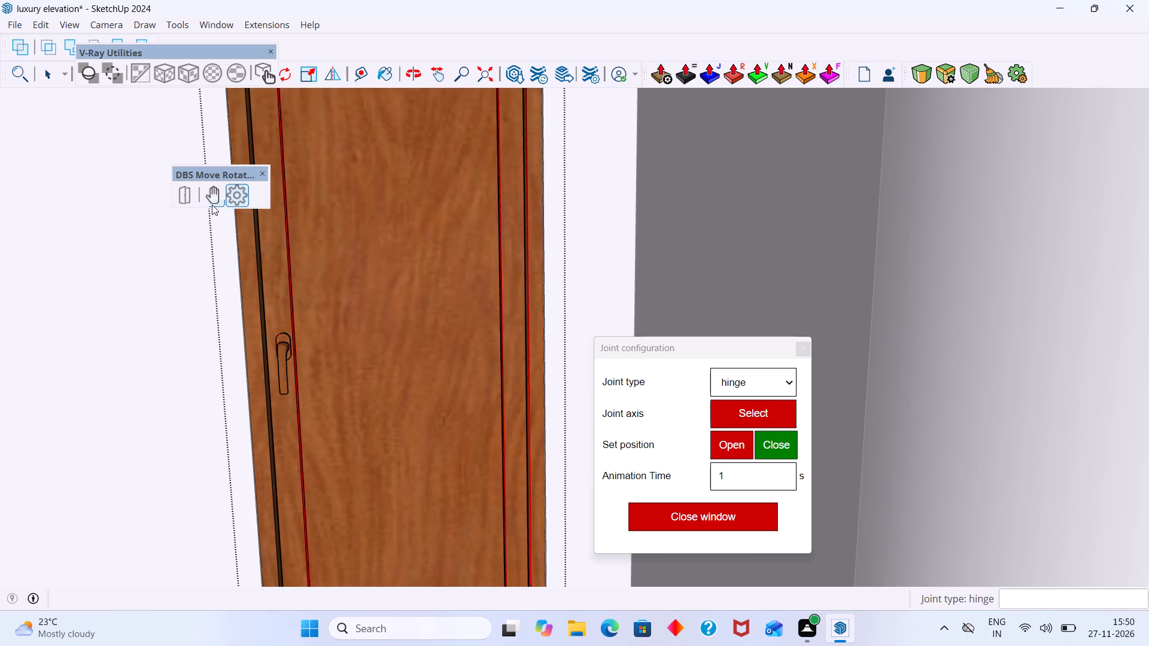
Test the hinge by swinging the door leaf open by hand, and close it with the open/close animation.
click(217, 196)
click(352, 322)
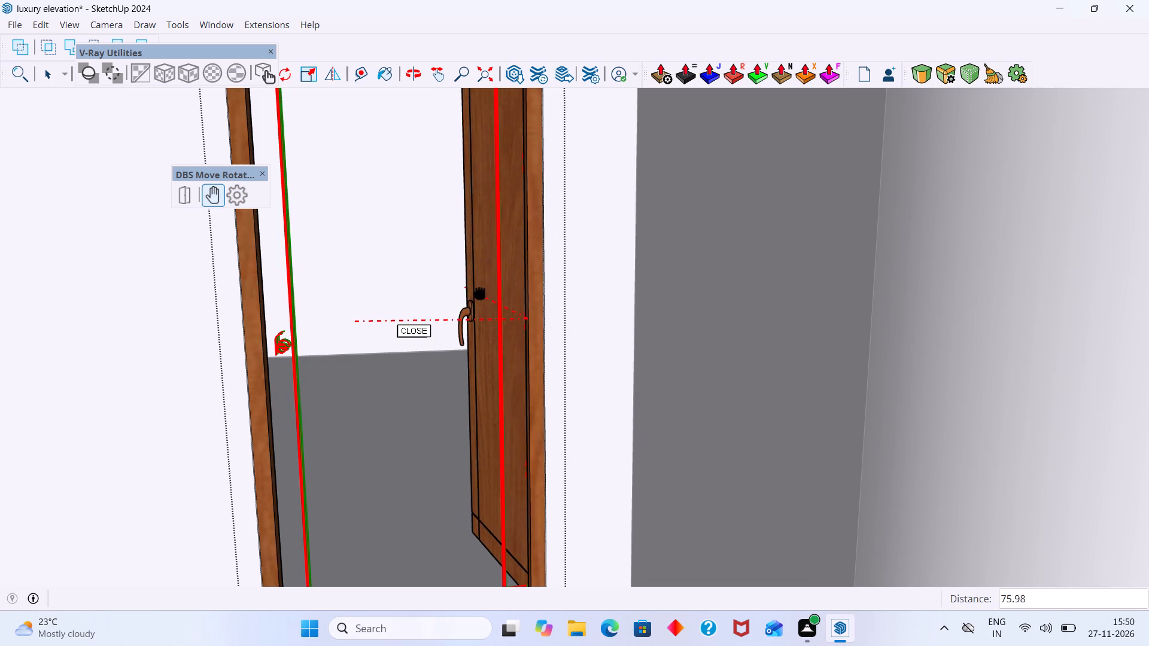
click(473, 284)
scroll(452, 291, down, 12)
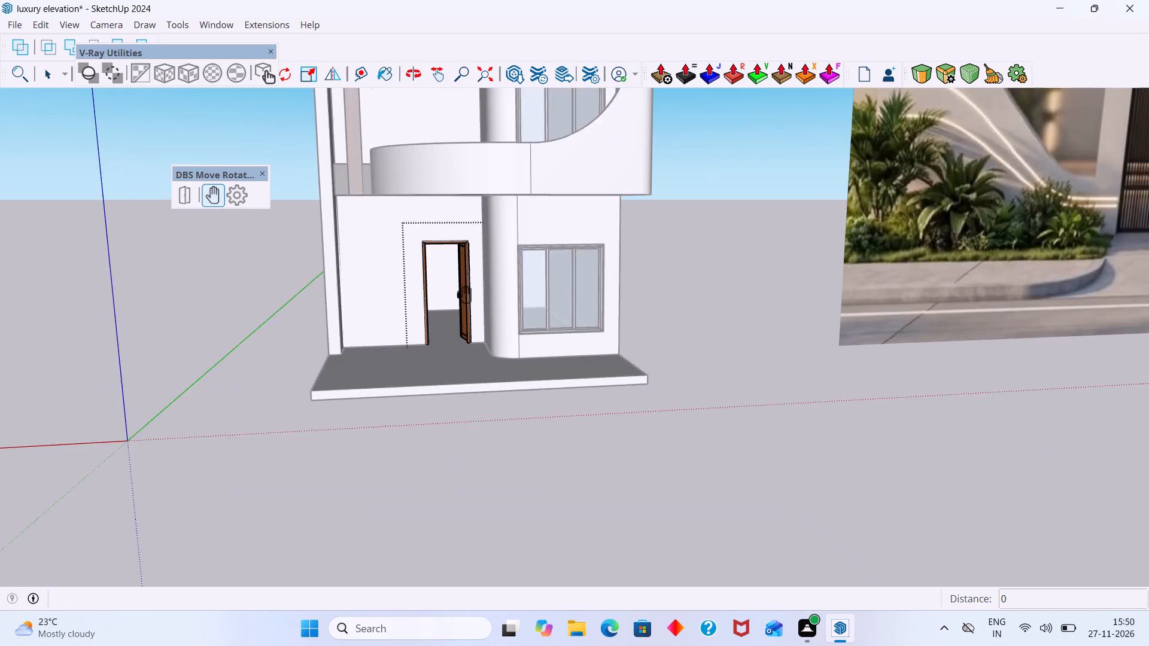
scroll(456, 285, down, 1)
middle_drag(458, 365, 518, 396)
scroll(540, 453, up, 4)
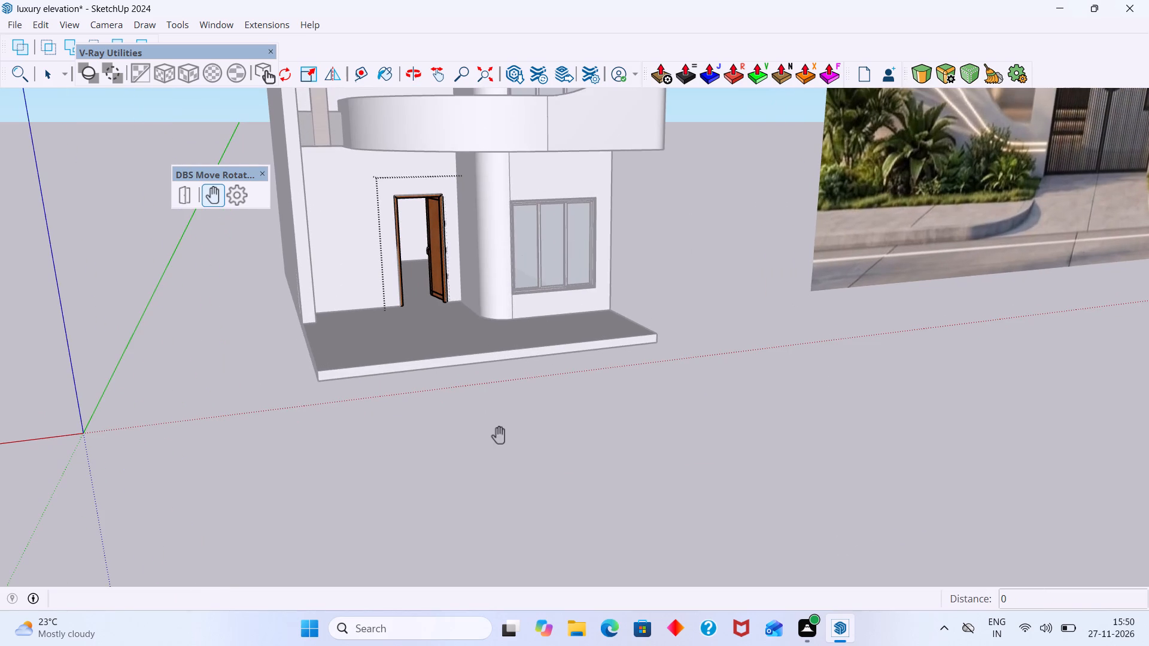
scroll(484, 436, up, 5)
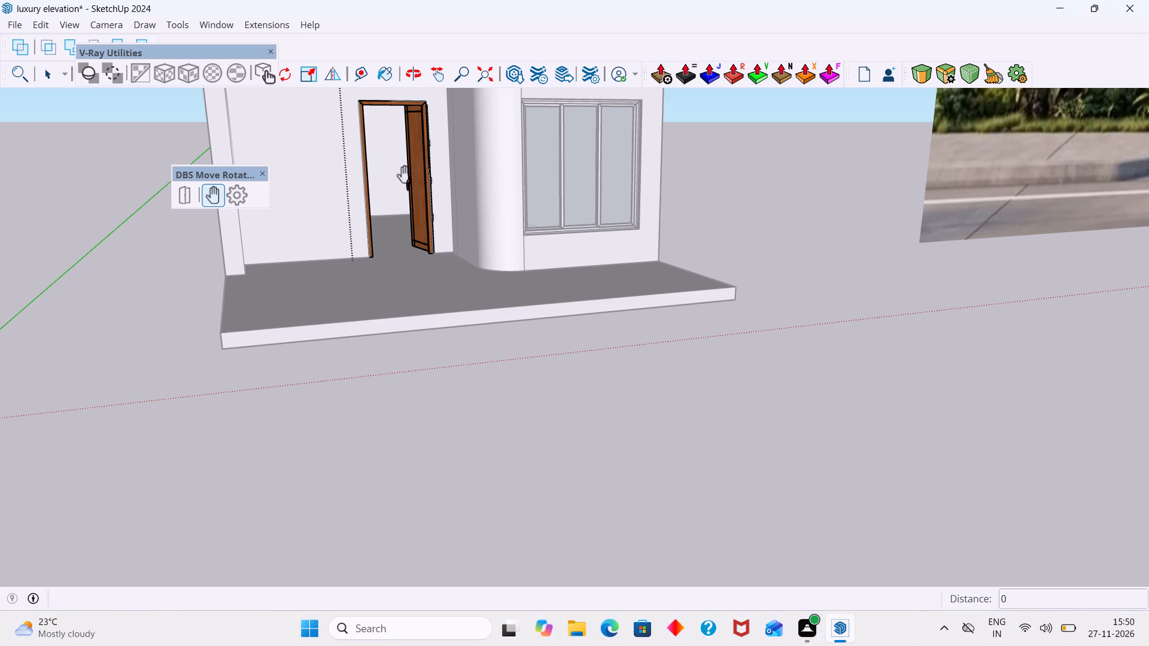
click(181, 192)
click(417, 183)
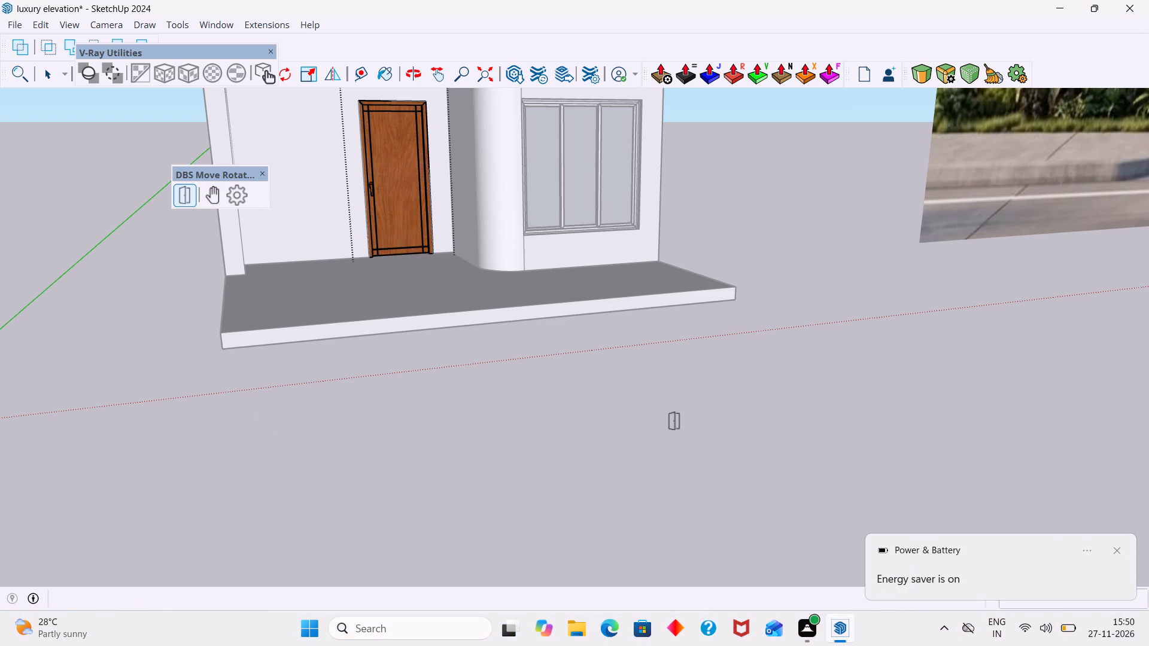
Exit the door group's editing context and hide the DBS Move Rotate Open Close tools.
scroll(375, 217, up, 1)
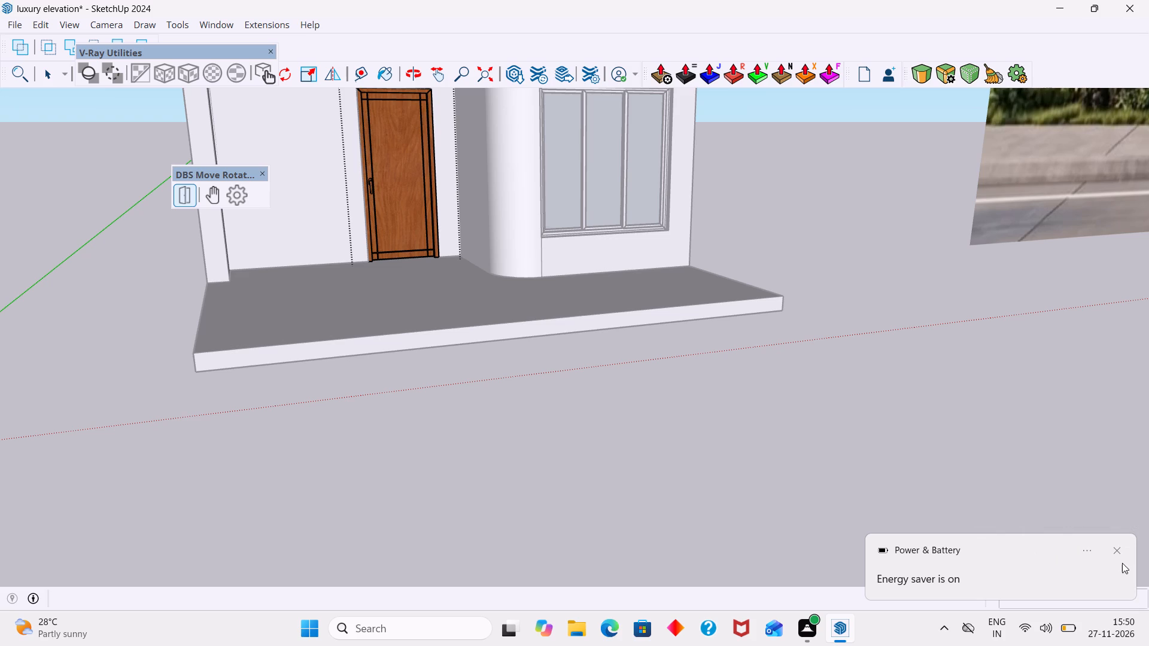
click(1117, 549)
key(space)
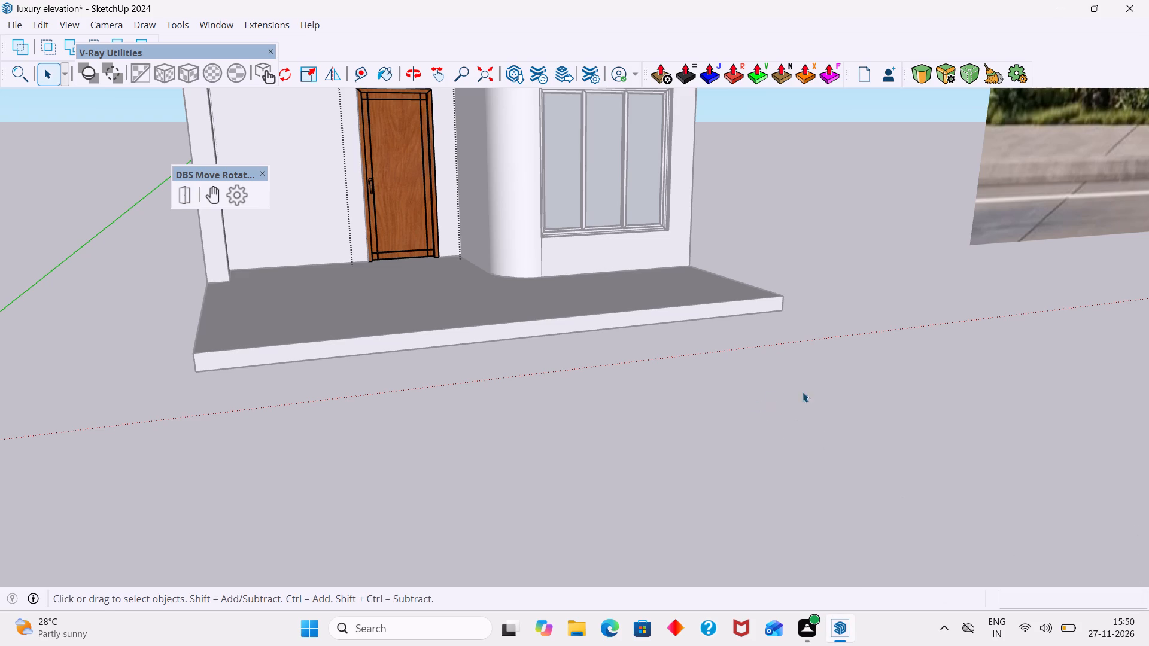
click(824, 387)
scroll(755, 391, down, 8)
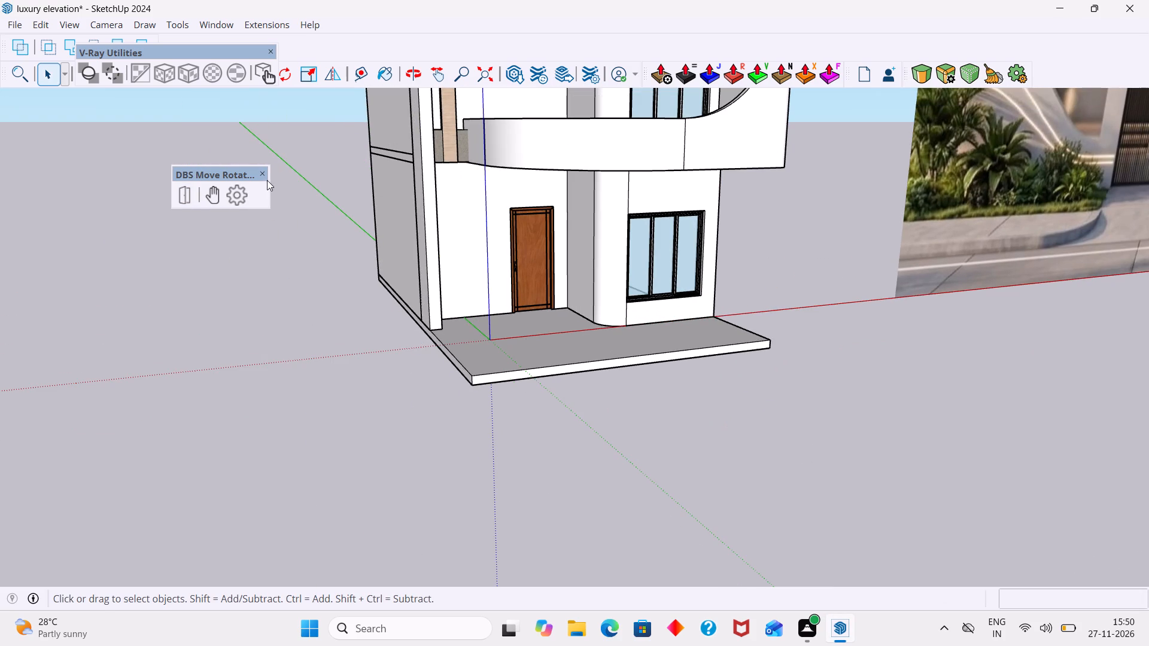
click(261, 173)
Examine the building model from the front and both sides against the reference photo.
scroll(283, 211, down, 3)
shift+middle_drag(183, 242, 0, 310)
scroll(304, 303, down, 6)
middle_drag(438, 333, 265, 301)
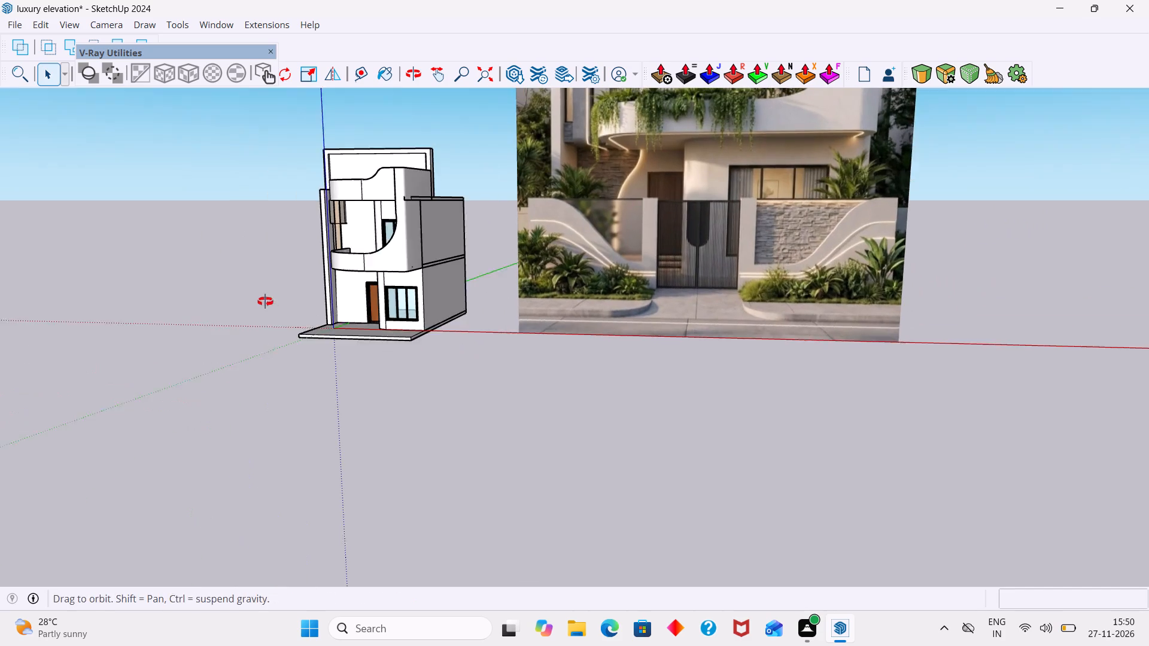
middle_drag(265, 301, 260, 285)
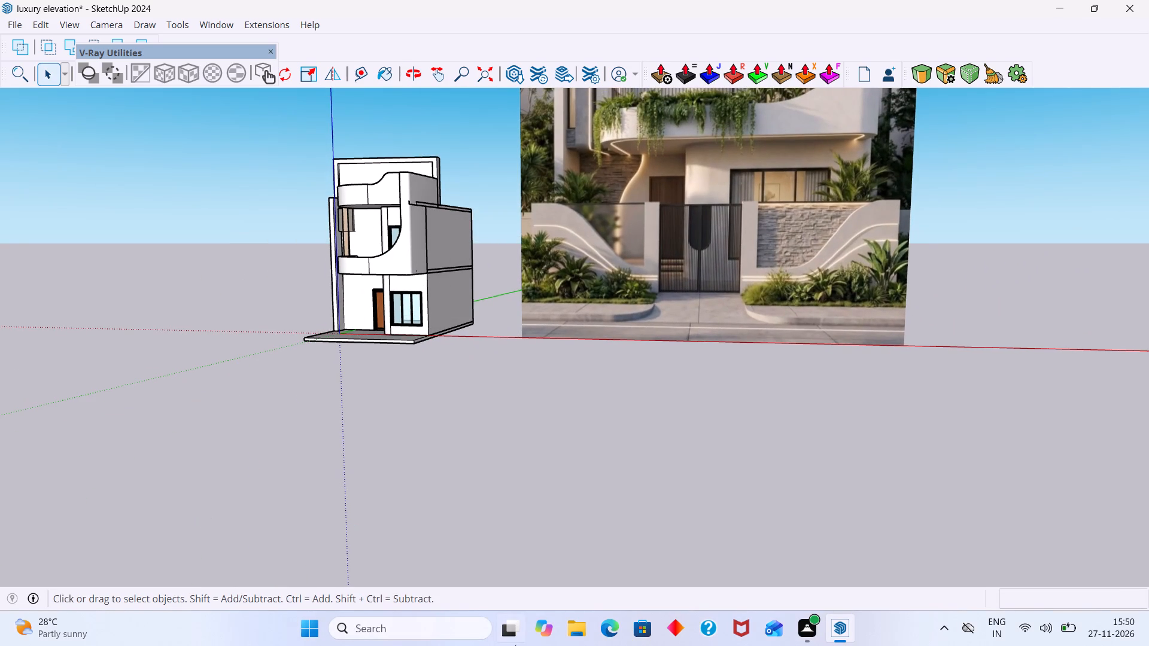
scroll(510, 175, up, 8)
middle_drag(425, 296, 632, 344)
scroll(469, 340, up, 7)
middle_drag(431, 387, 576, 440)
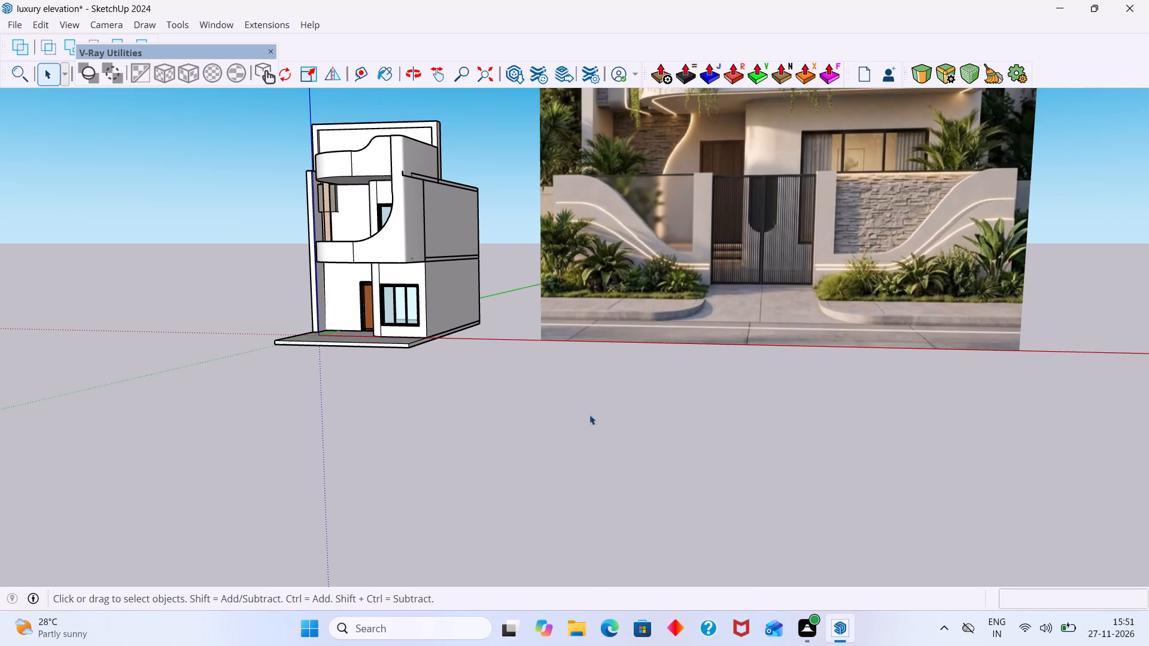
scroll(474, 391, up, 7)
middle_drag(427, 357, 854, 331)
scroll(791, 330, down, 10)
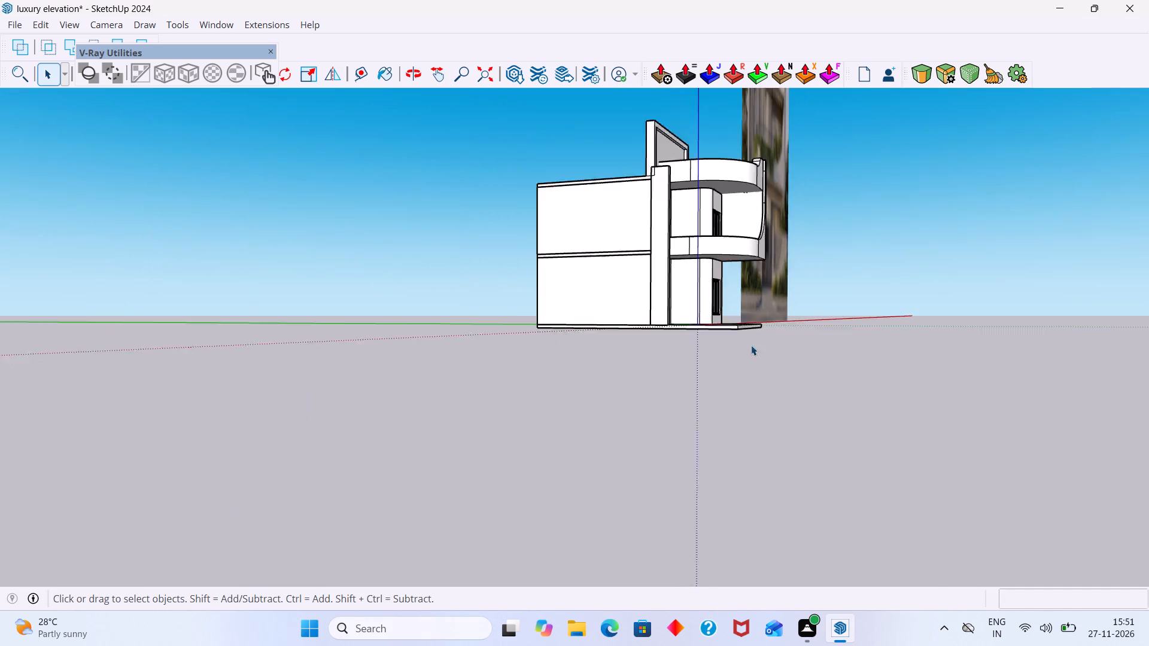
scroll(751, 345, down, 3)
middle_drag(733, 372, 568, 408)
scroll(567, 408, down, 2)
shift+middle_drag(511, 397, 314, 441)
scroll(540, 385, up, 4)
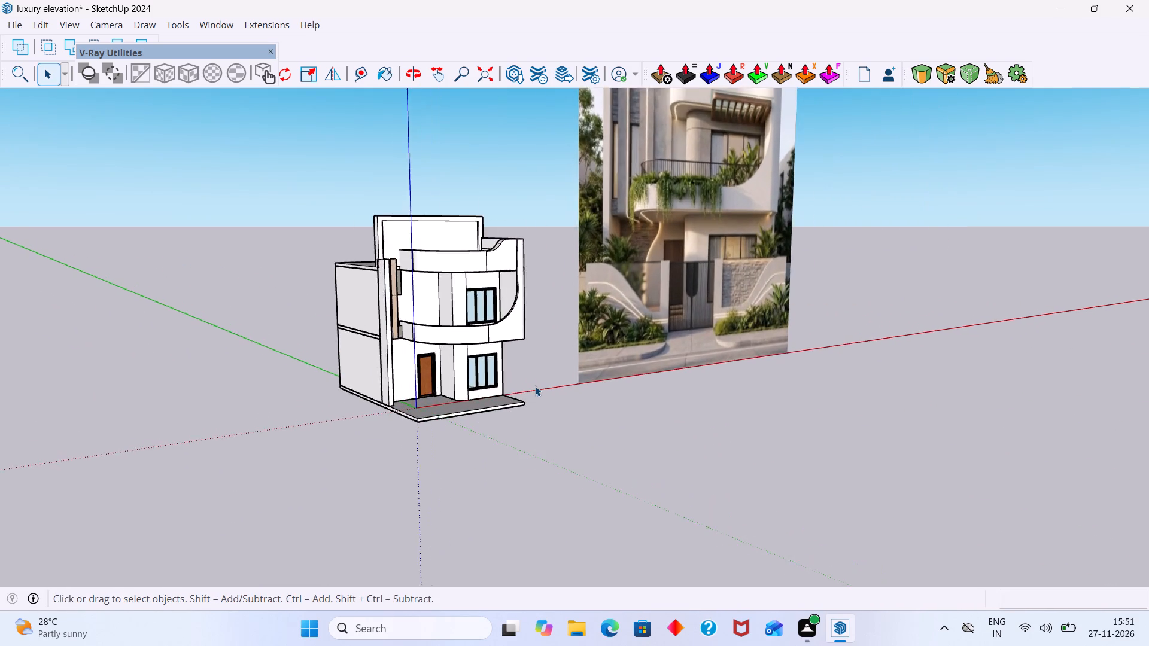
middle_drag(473, 403, 406, 406)
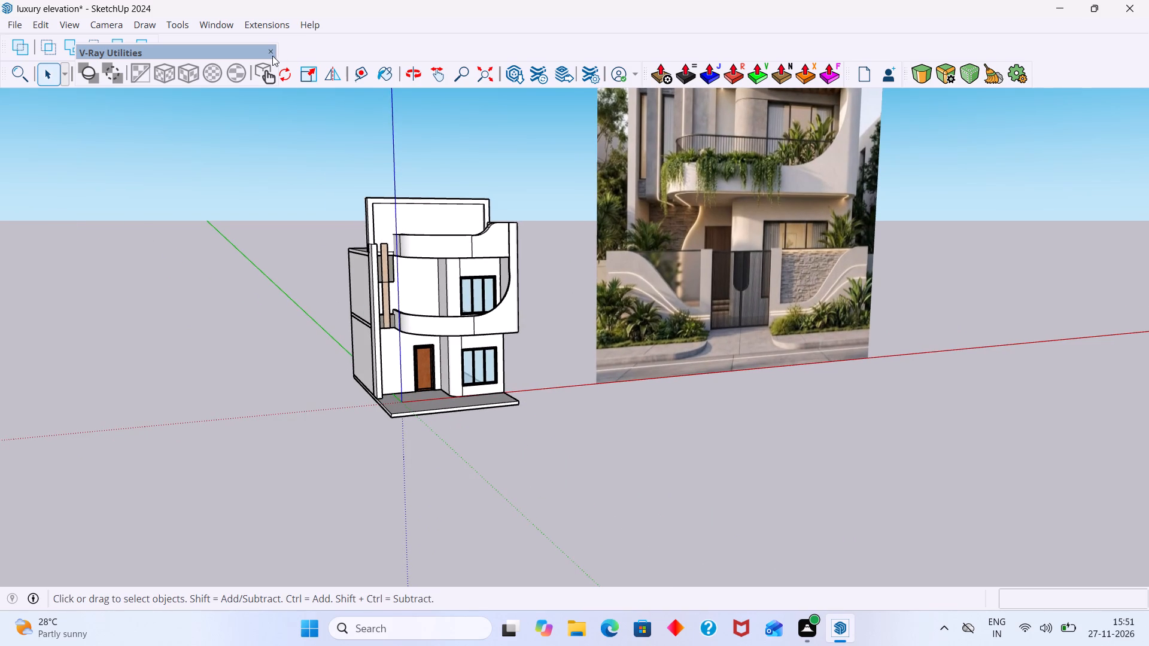
Hide the floating V-Ray Utilities tools.
click(269, 50)
Compare the front and upper floors of the building model with the reference photo.
scroll(312, 151, down, 2)
shift+middle_drag(439, 291, 427, 441)
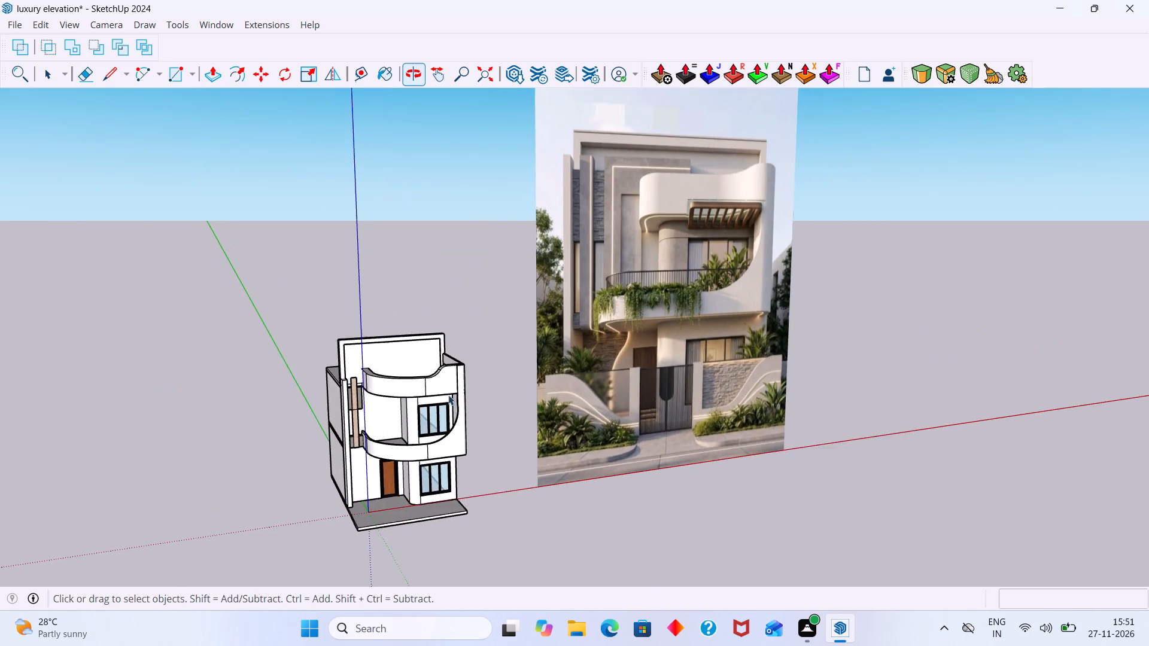
shift+middle_drag(446, 393, 455, 437)
scroll(426, 419, up, 6)
scroll(422, 426, down, 2)
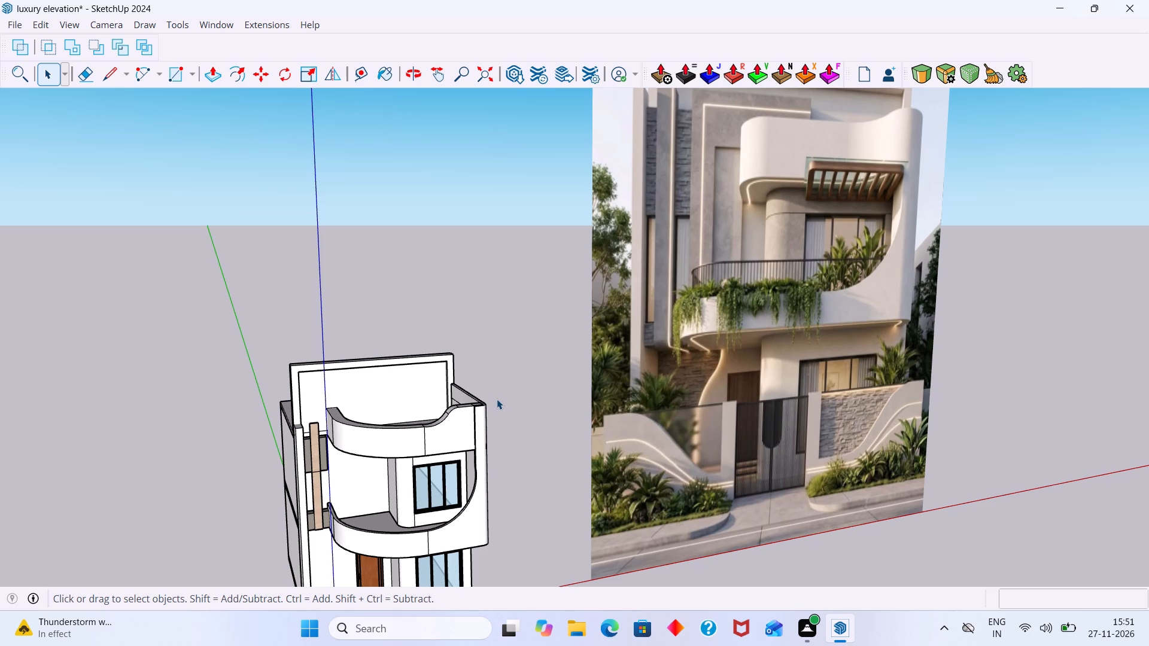
scroll(489, 329, up, 1)
scroll(468, 338, down, 5)
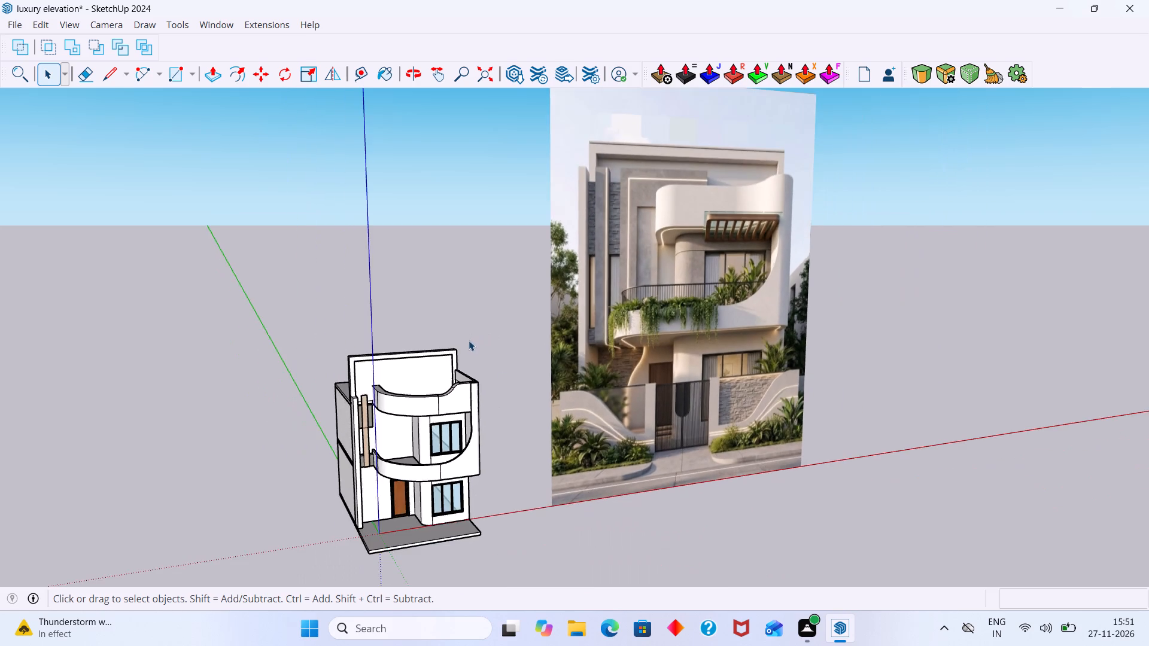
Compare the ground-floor entrance and balcony underside of the building model with the reference photo.
shift+middle_drag(448, 352, 485, 257)
scroll(415, 342, up, 6)
scroll(491, 371, down, 8)
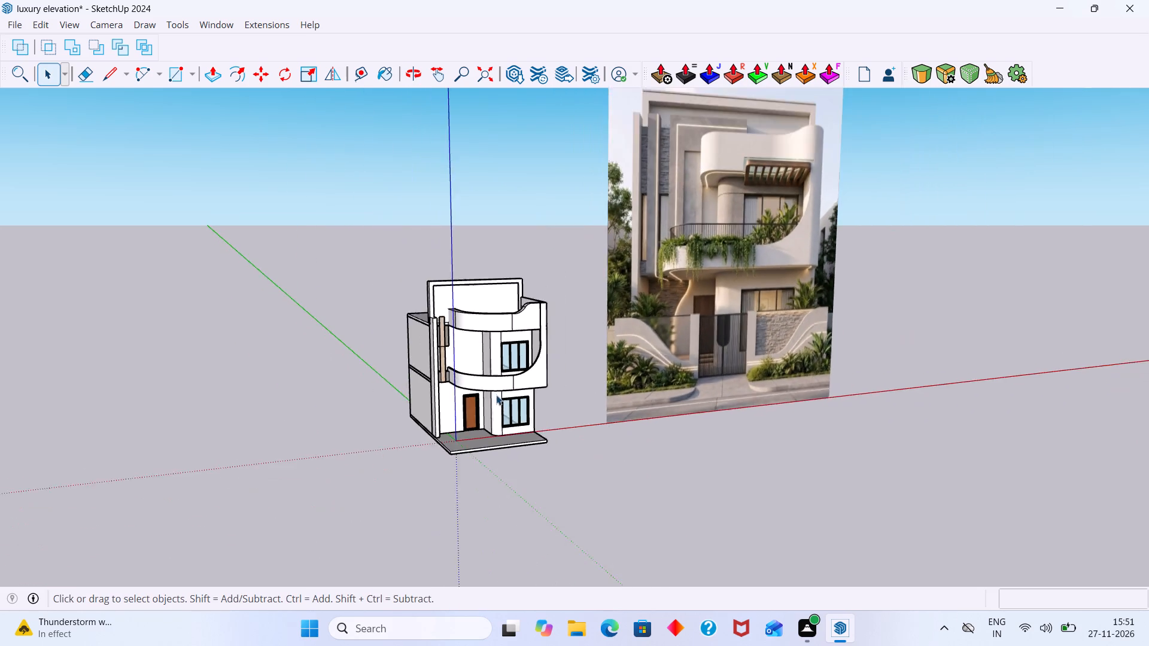
scroll(496, 395, down, 3)
middle_drag(506, 393, 478, 377)
scroll(610, 430, up, 7)
middle_drag(464, 446, 406, 442)
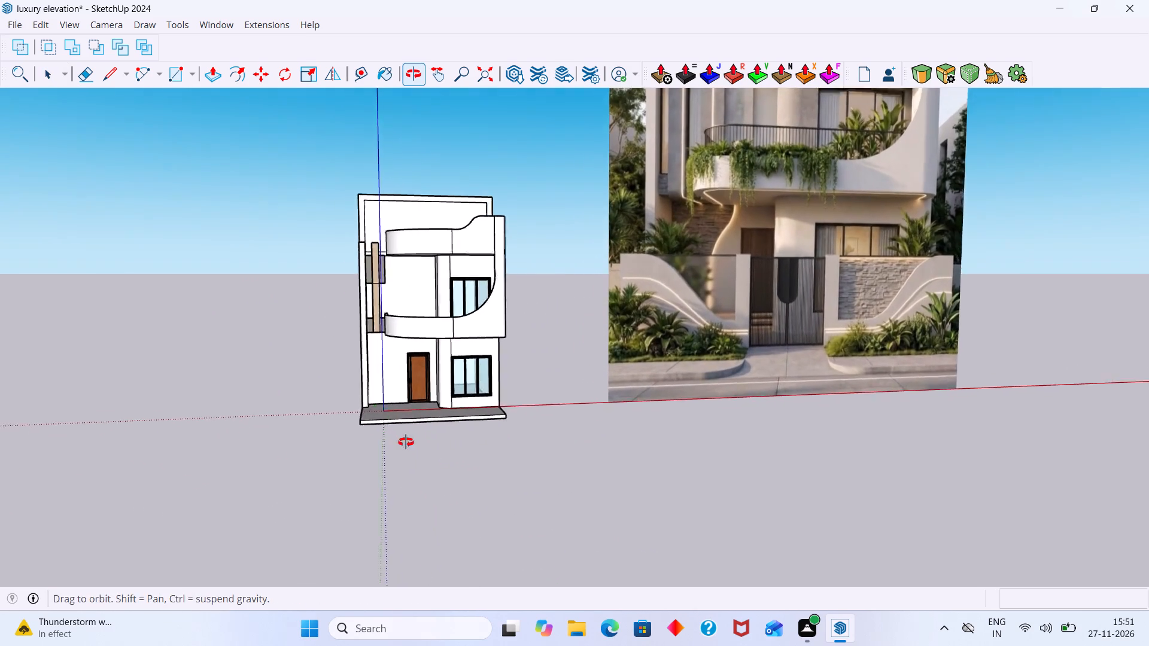
middle_drag(406, 442, 405, 442)
click(488, 487)
scroll(396, 407, up, 8)
scroll(418, 379, down, 12)
scroll(386, 382, up, 1)
middle_drag(410, 382, 417, 400)
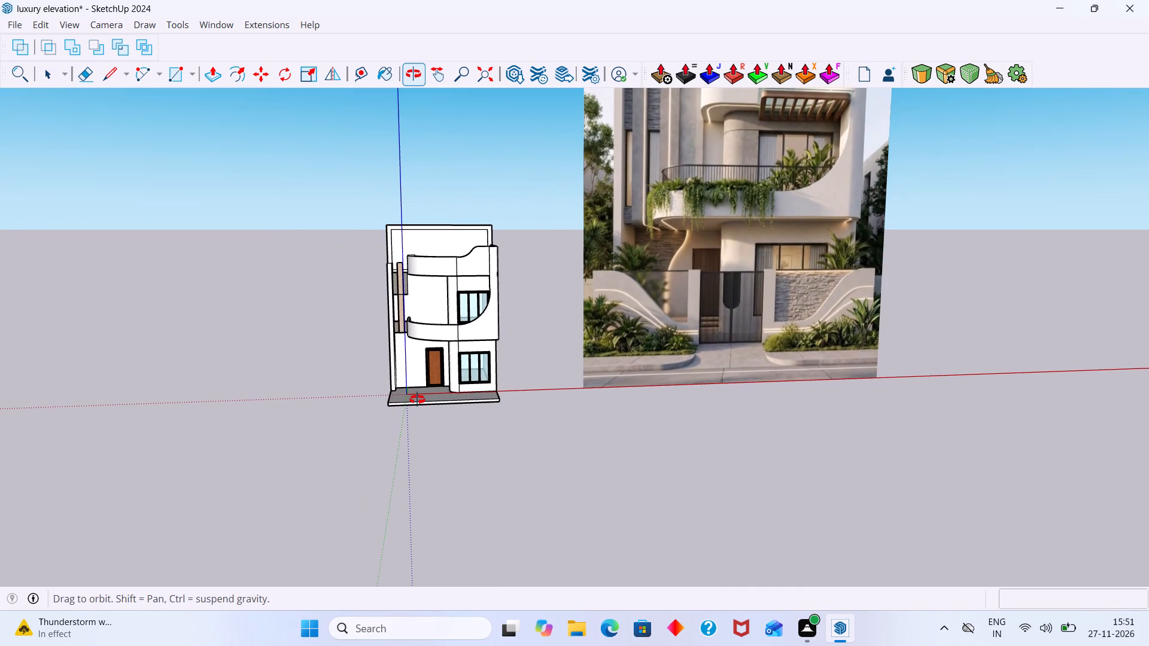
middle_drag(417, 400, 409, 433)
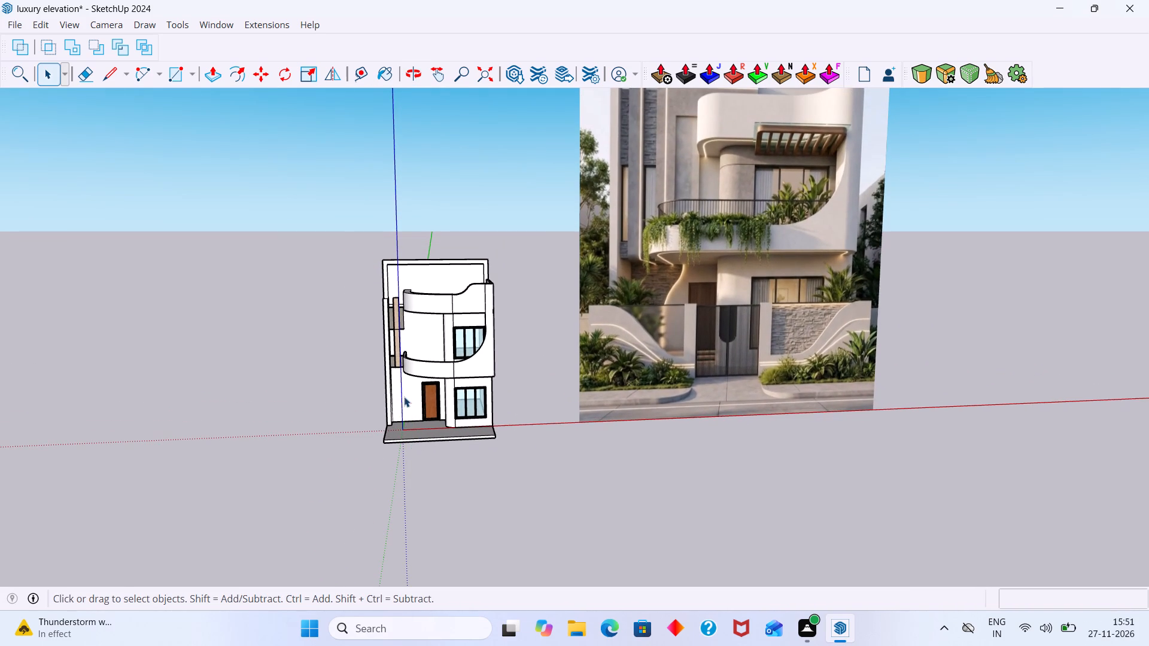
scroll(682, 234, up, 13)
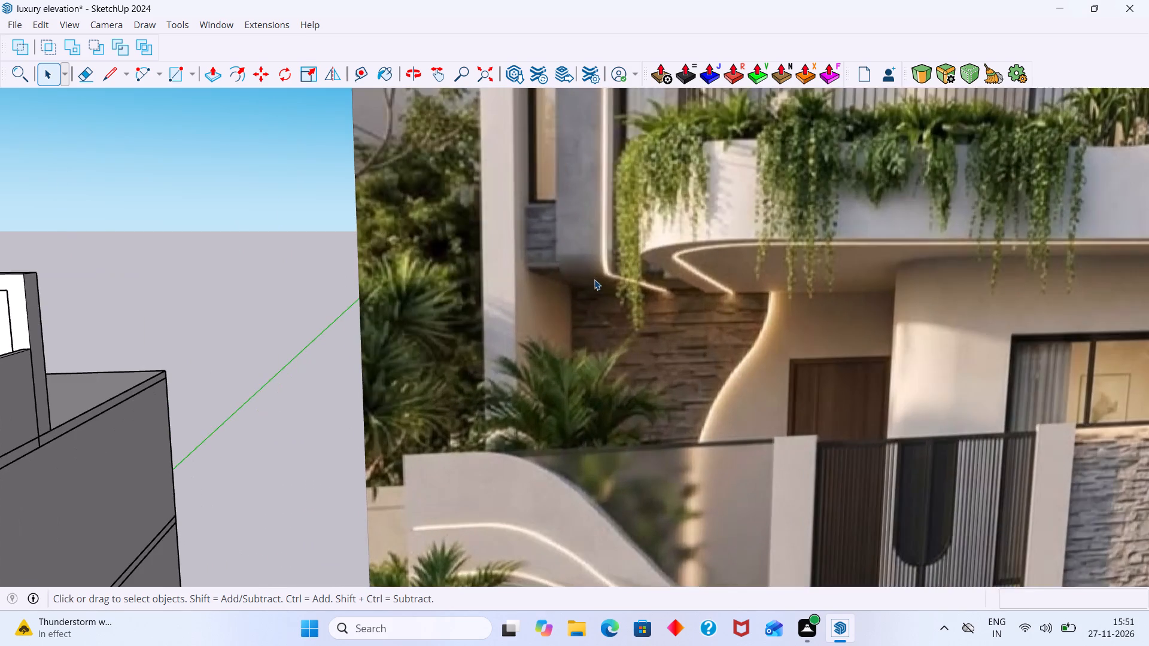
middle_drag(622, 278, 637, 230)
scroll(636, 231, down, 6)
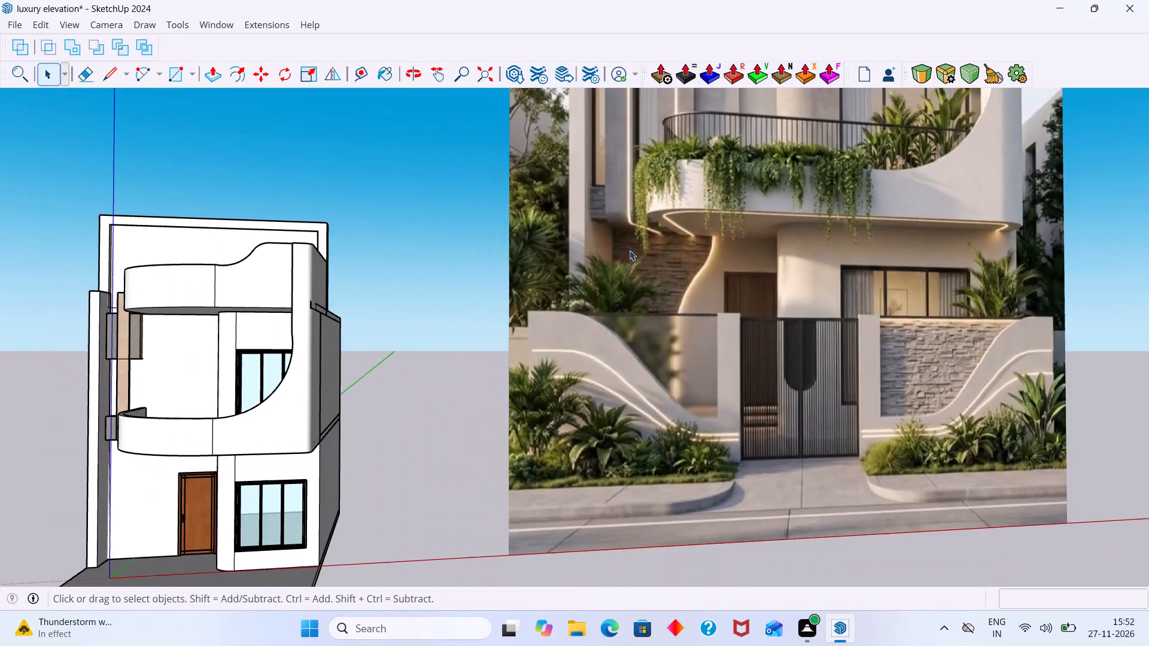
scroll(630, 250, down, 7)
shift+middle_drag(501, 279, 537, 270)
shift+middle_drag(536, 289, 664, 260)
scroll(519, 308, up, 4)
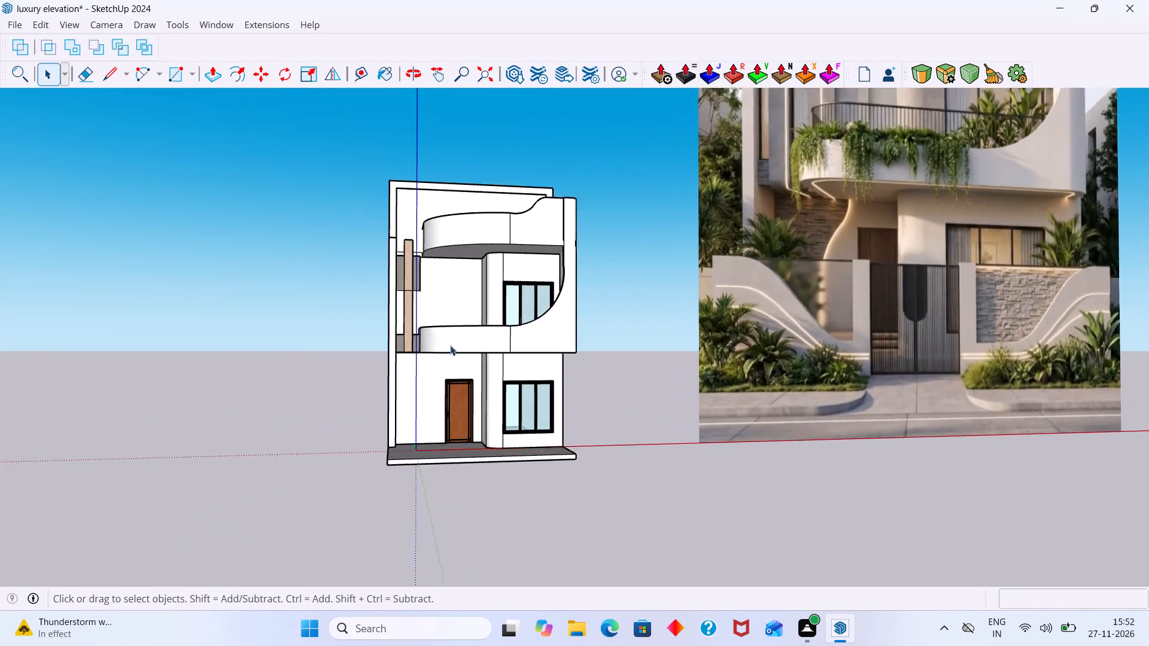
Open the enclosing group of the vertical wooden strip and stone blocks beside the first-floor balcony for editing.
scroll(450, 345, up, 16)
middle_drag(428, 337, 446, 177)
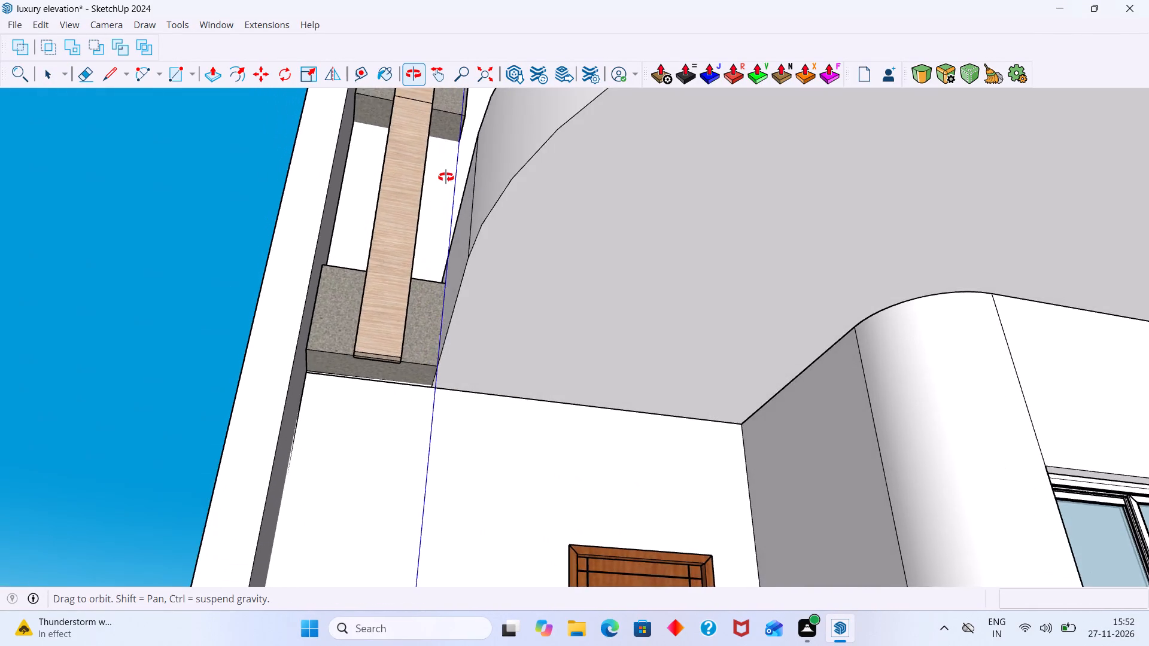
middle_drag(446, 177, 446, 189)
scroll(299, 356, up, 5)
middle_drag(366, 385, 518, 282)
middle_drag(522, 286, 515, 289)
scroll(576, 213, up, 7)
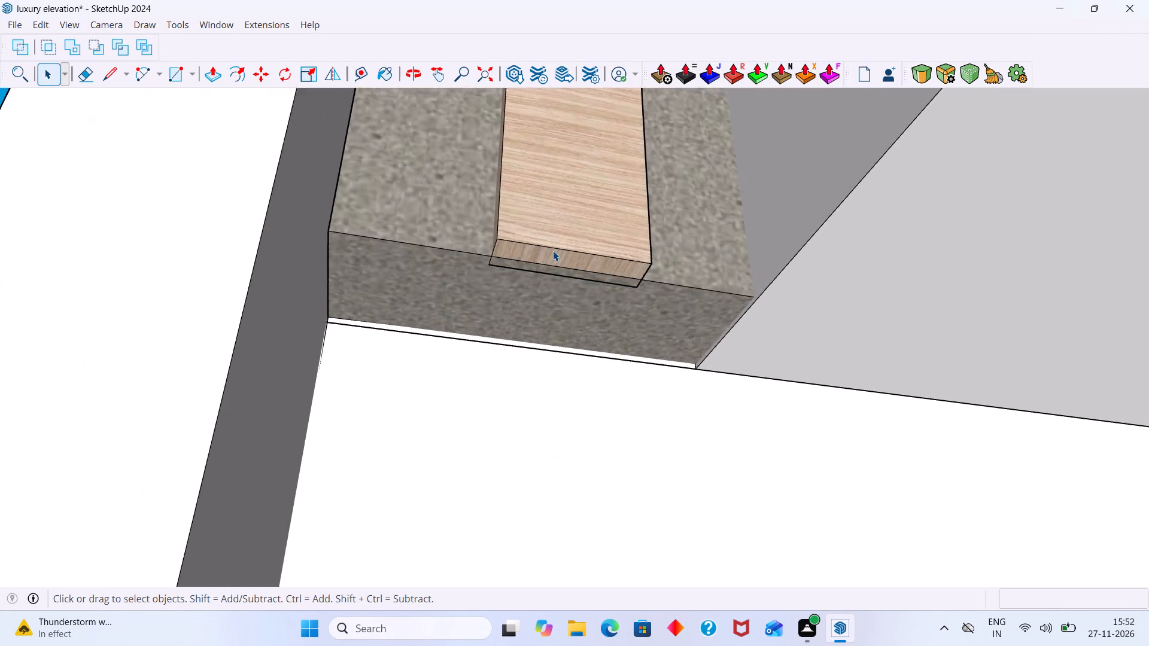
scroll(553, 251, up, 4)
click(553, 249)
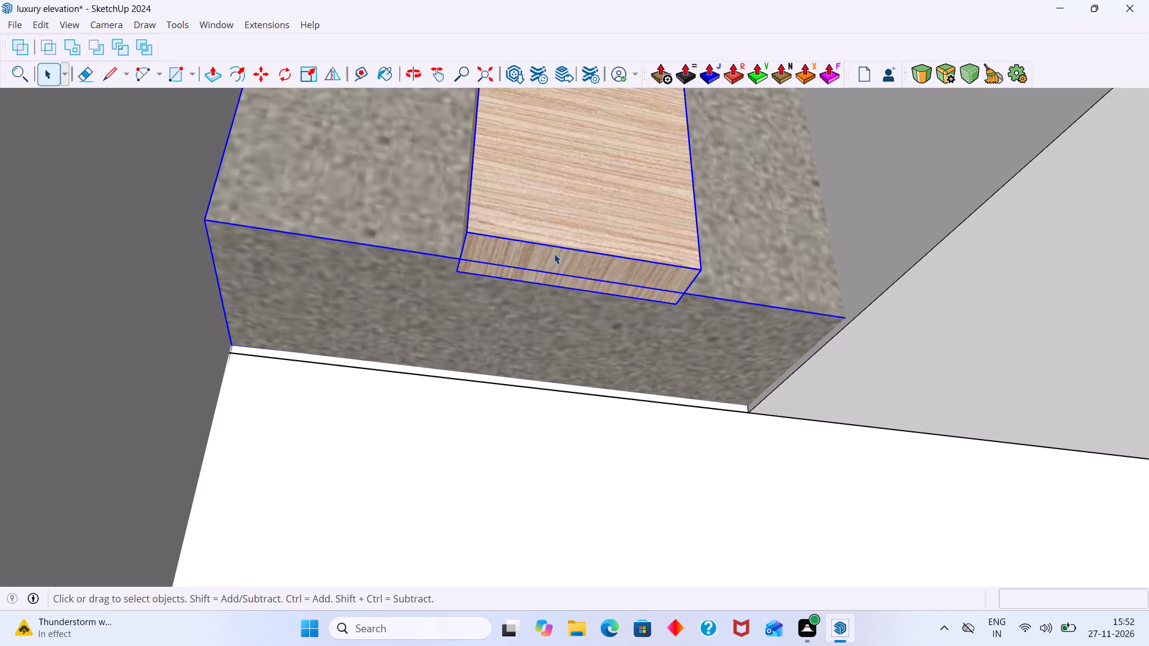
triple_click(554, 254)
double_click(556, 260)
scroll(558, 262, up, 3)
double_click(558, 261)
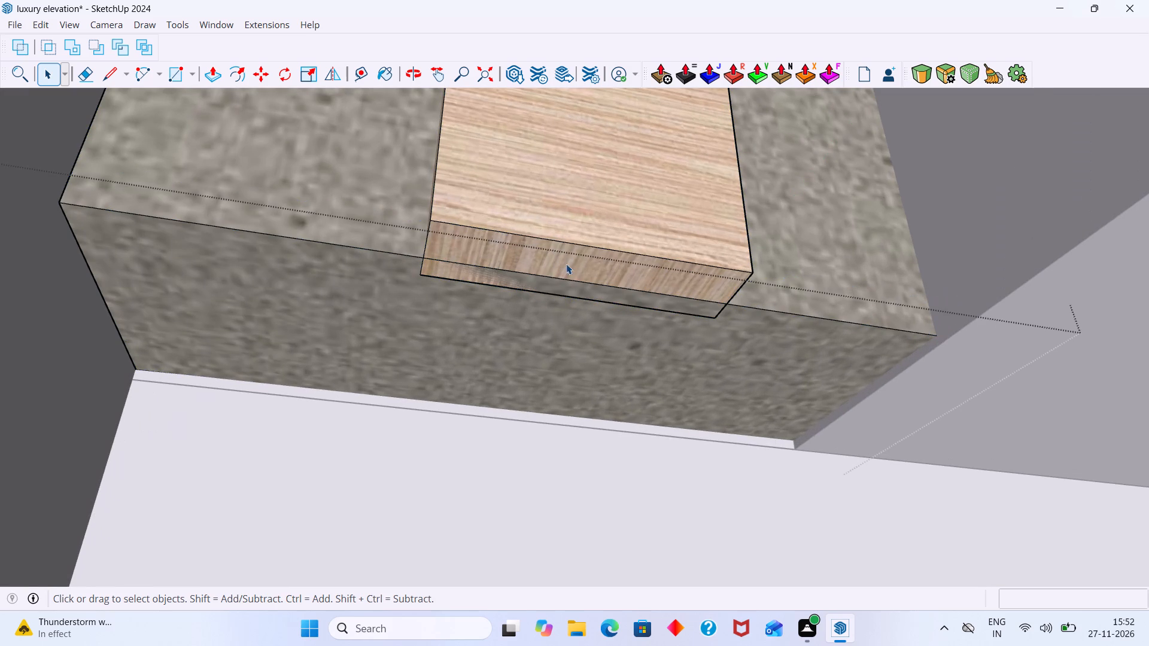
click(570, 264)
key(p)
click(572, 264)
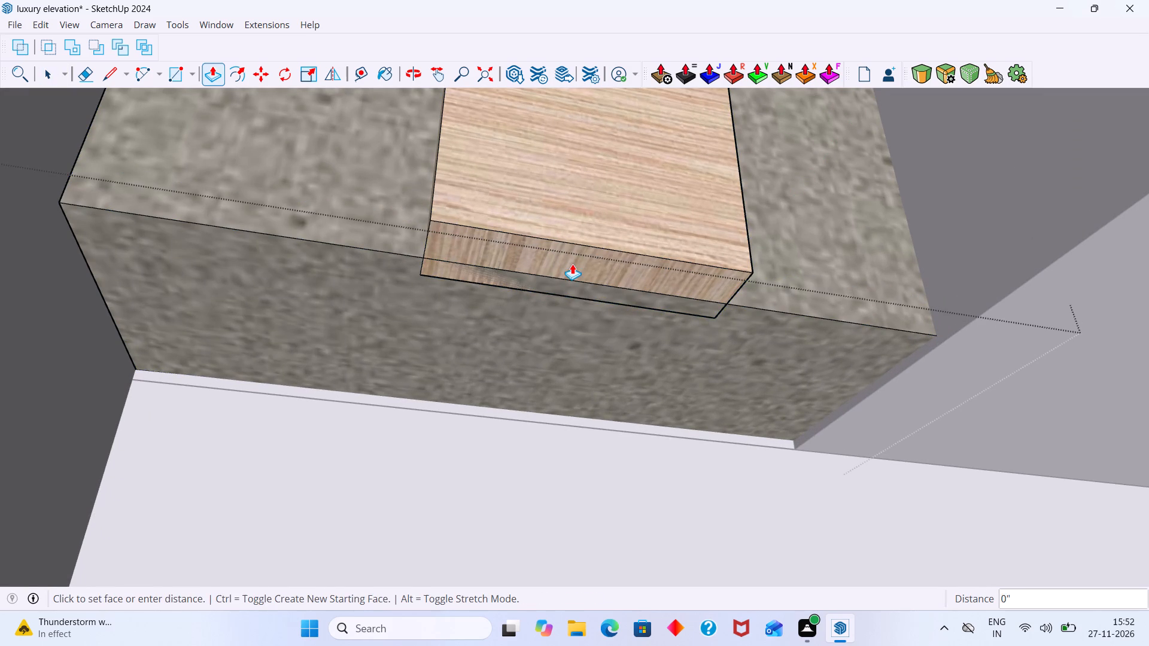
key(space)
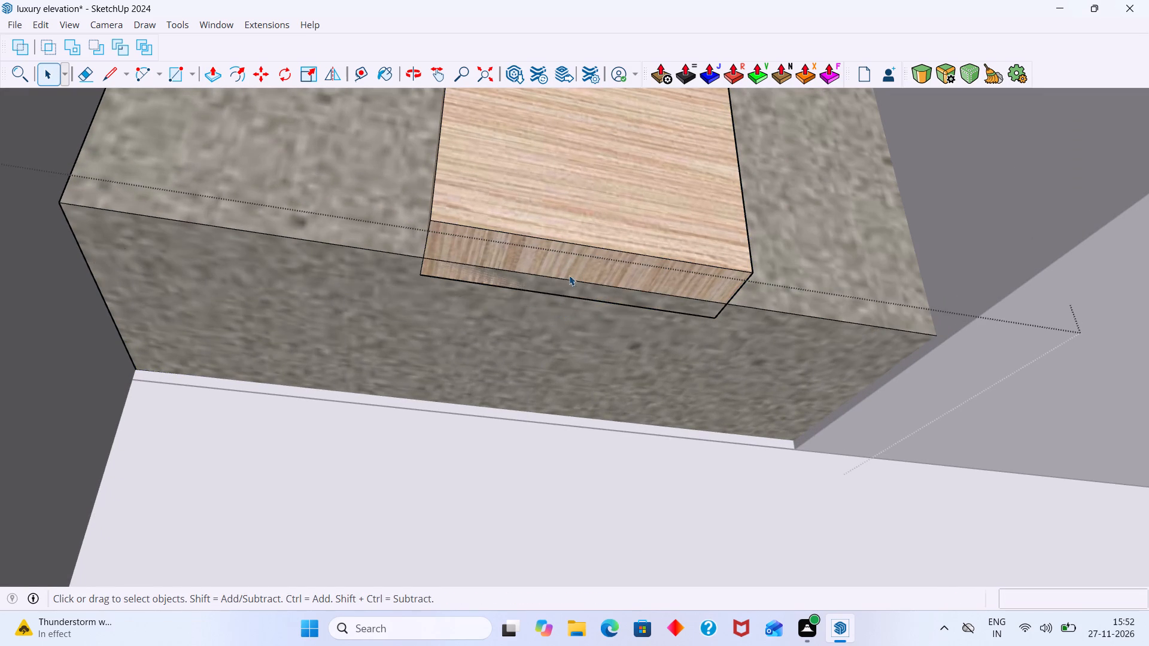
Open the wooden strip's own group, Push/Pull its bottom face 10" downward past the stone block, and exit the strip's group.
click(569, 263)
middle_drag(577, 242, 602, 198)
scroll(605, 199, up, 1)
double_click(605, 199)
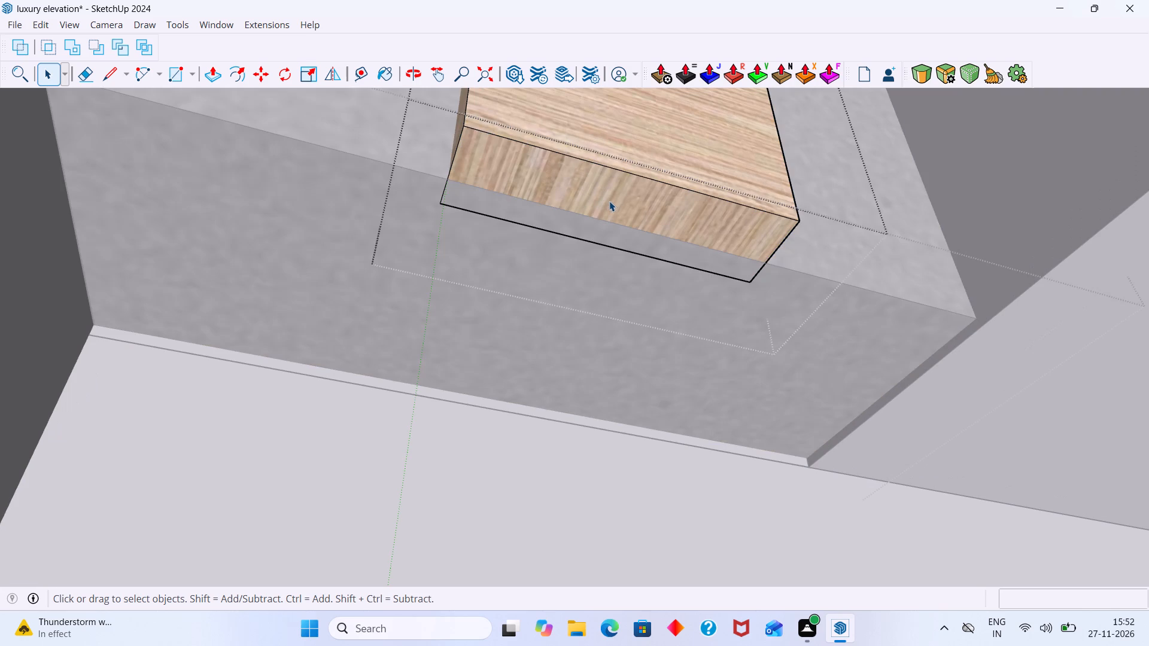
click(613, 201)
key(p)
click(613, 201)
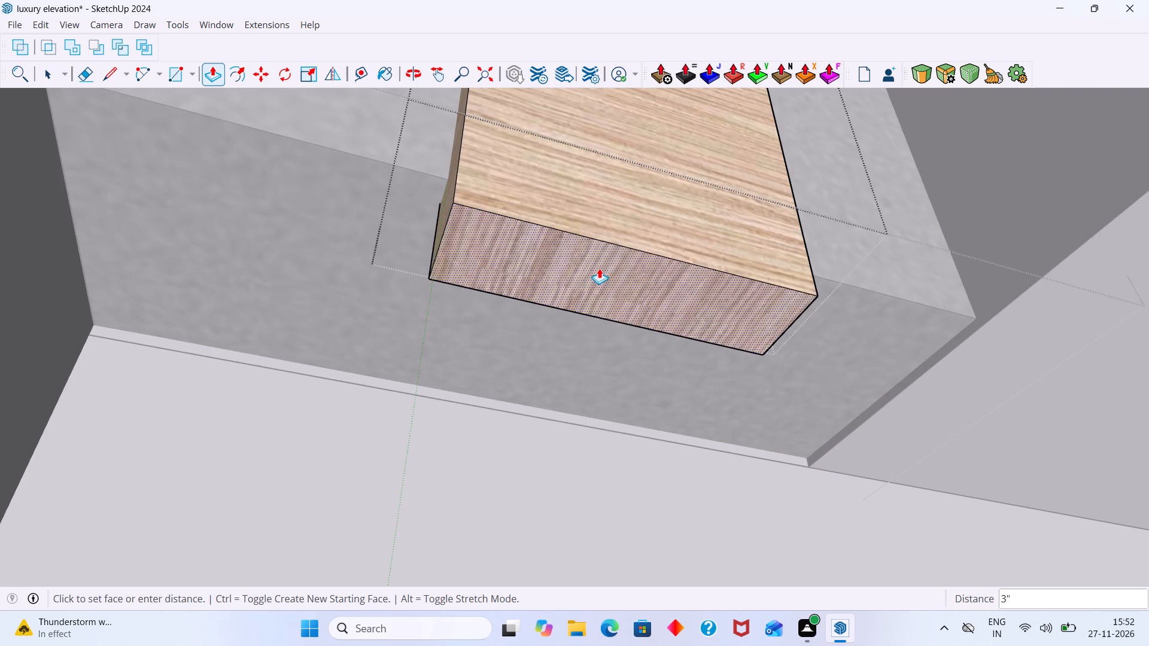
scroll(596, 277, down, 10)
middle_drag(555, 384, 525, 406)
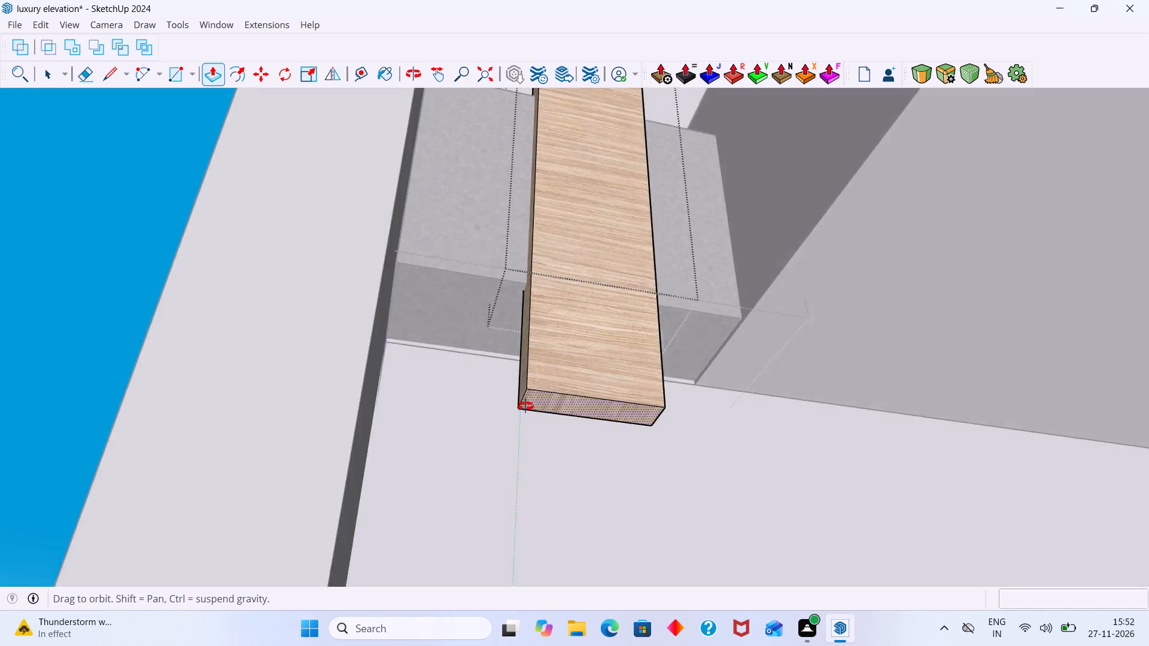
middle_drag(525, 406, 509, 408)
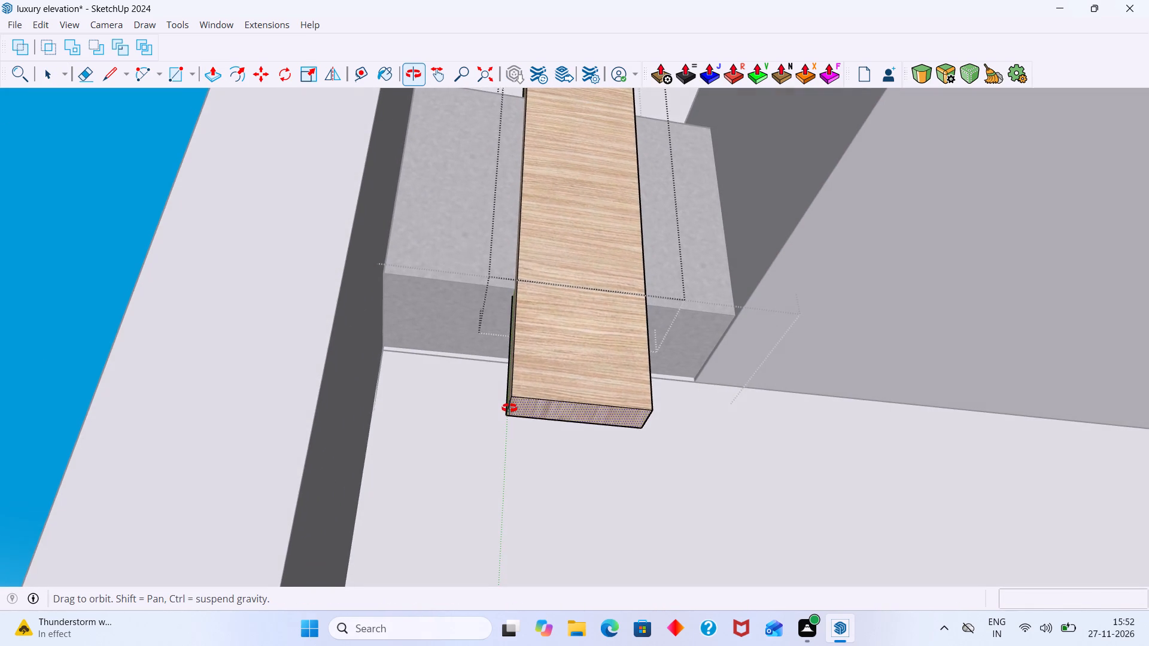
middle_drag(509, 408, 185, 495)
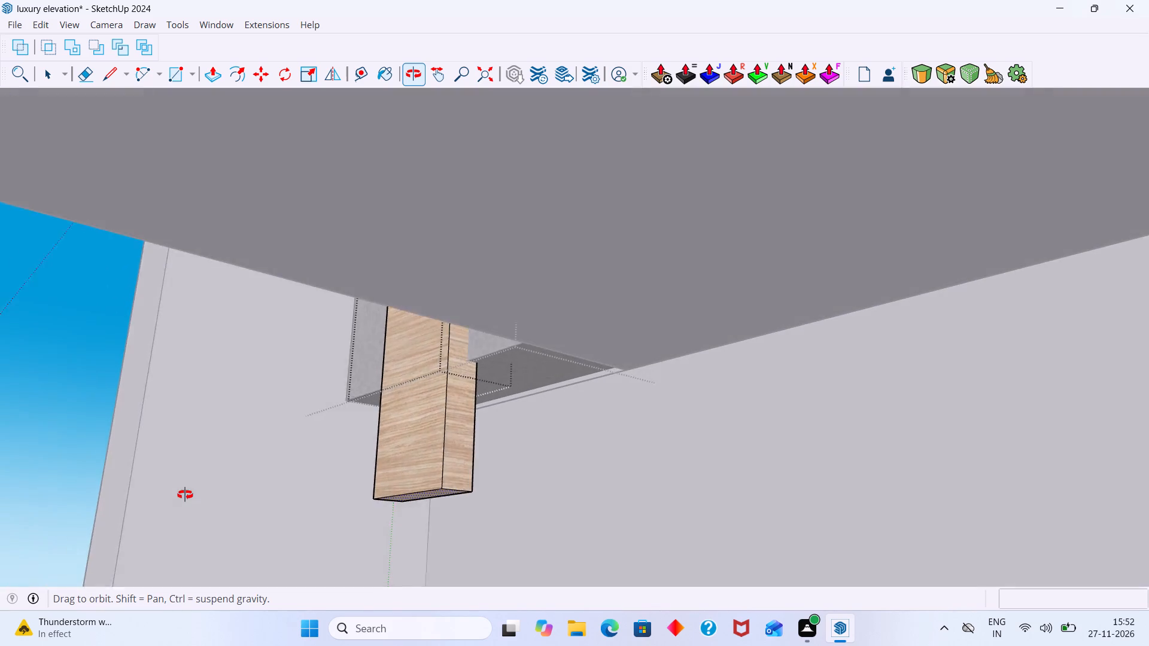
middle_drag(185, 495, 207, 496)
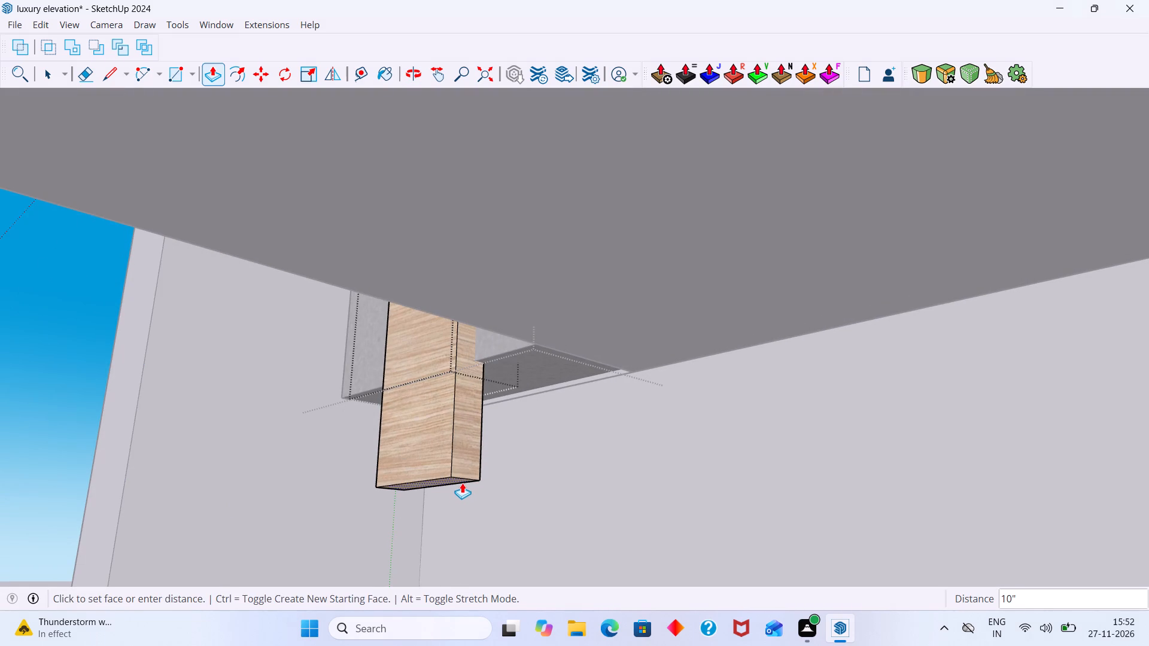
click(465, 482)
key(space)
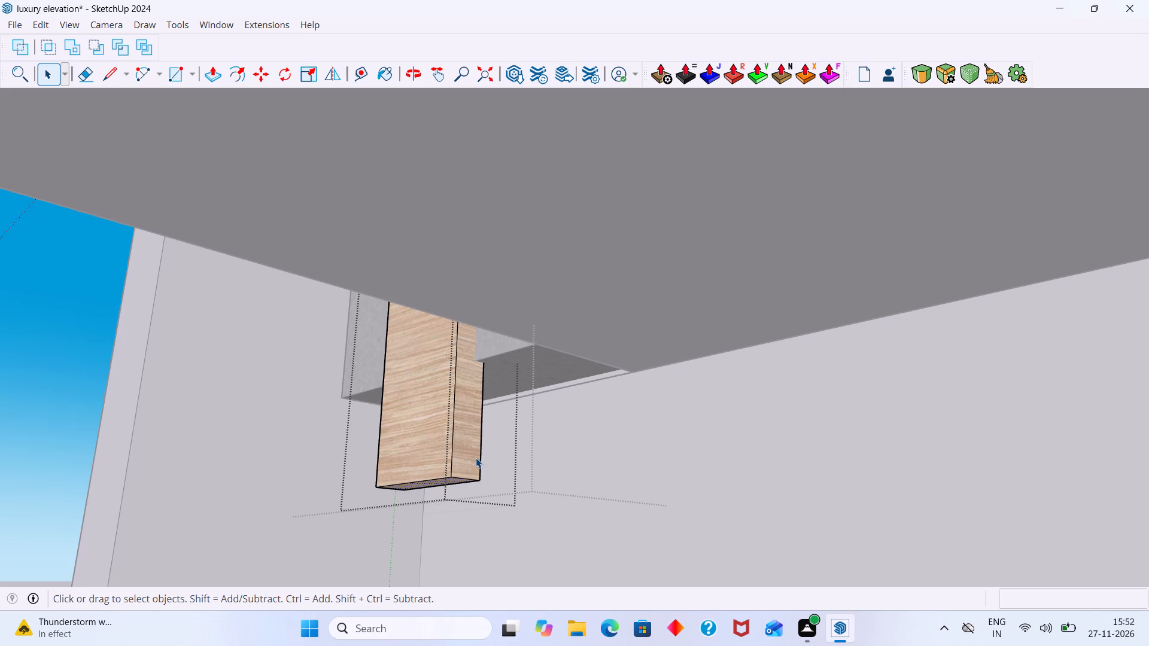
scroll(515, 428, down, 2)
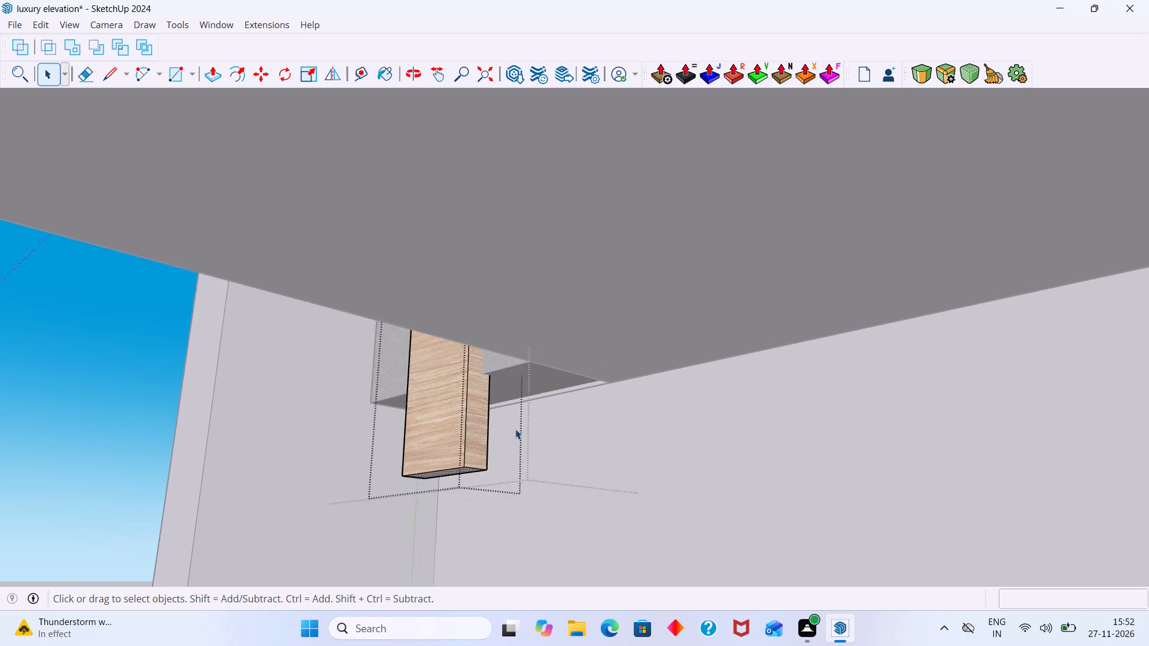
scroll(515, 429, down, 4)
middle_drag(514, 433, 530, 437)
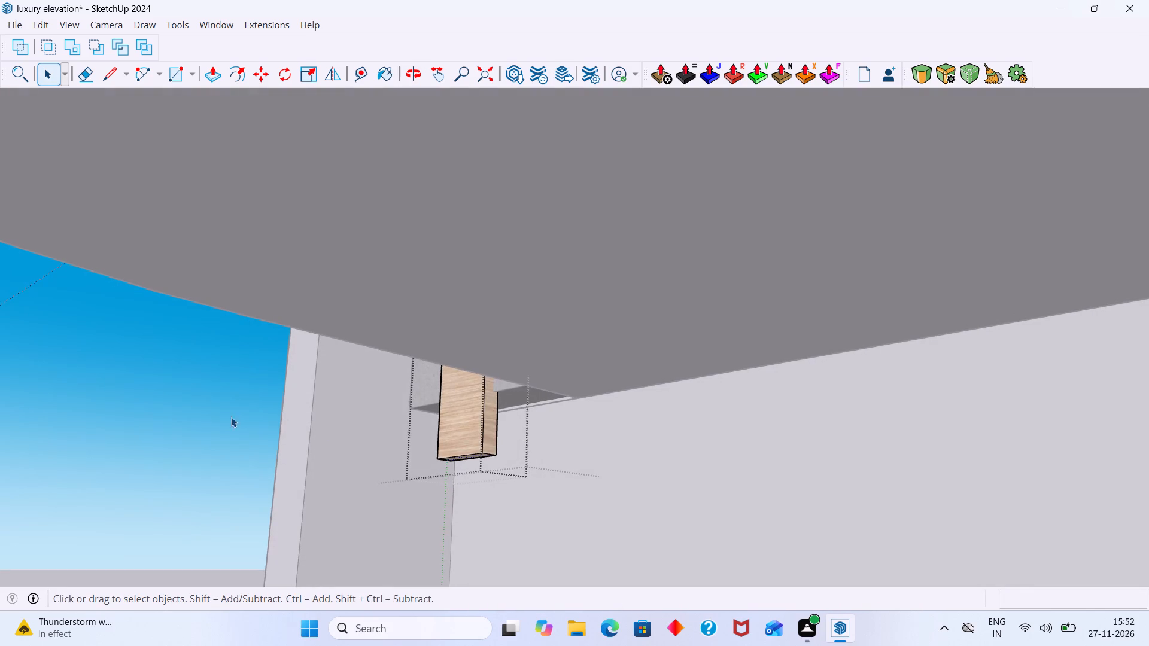
click(214, 411)
Check the strip's lower end from the front and exit the group holding the strip and stone blocks.
scroll(499, 412, up, 6)
middle_drag(504, 428, 776, 269)
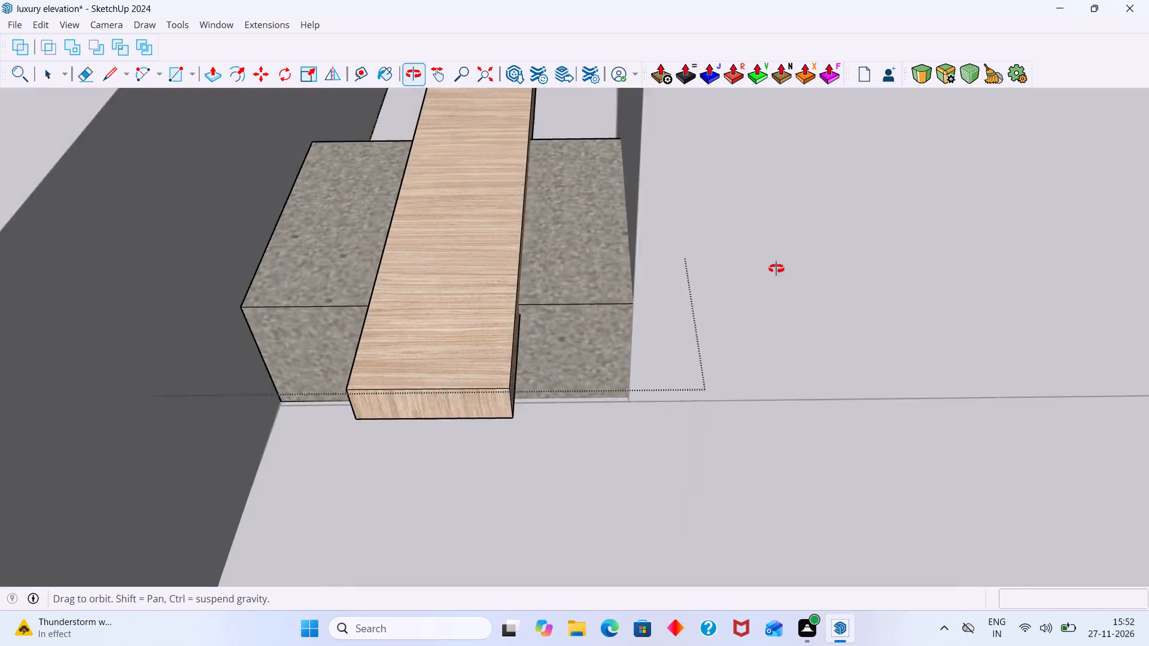
middle_drag(776, 269, 865, 287)
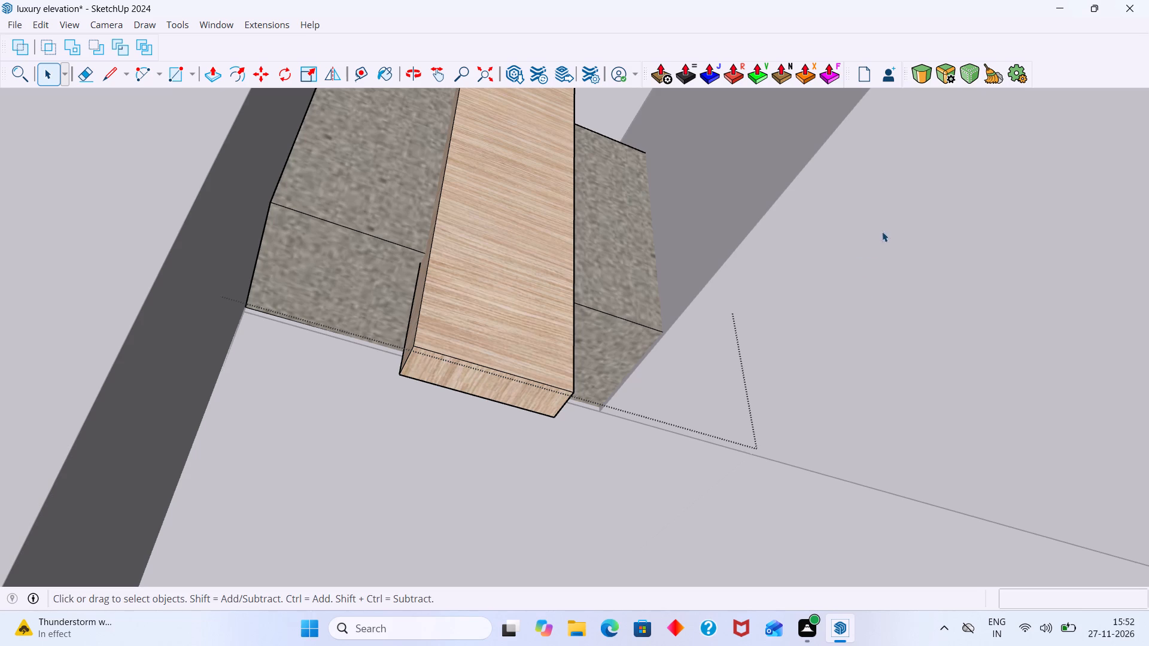
scroll(461, 321, down, 7)
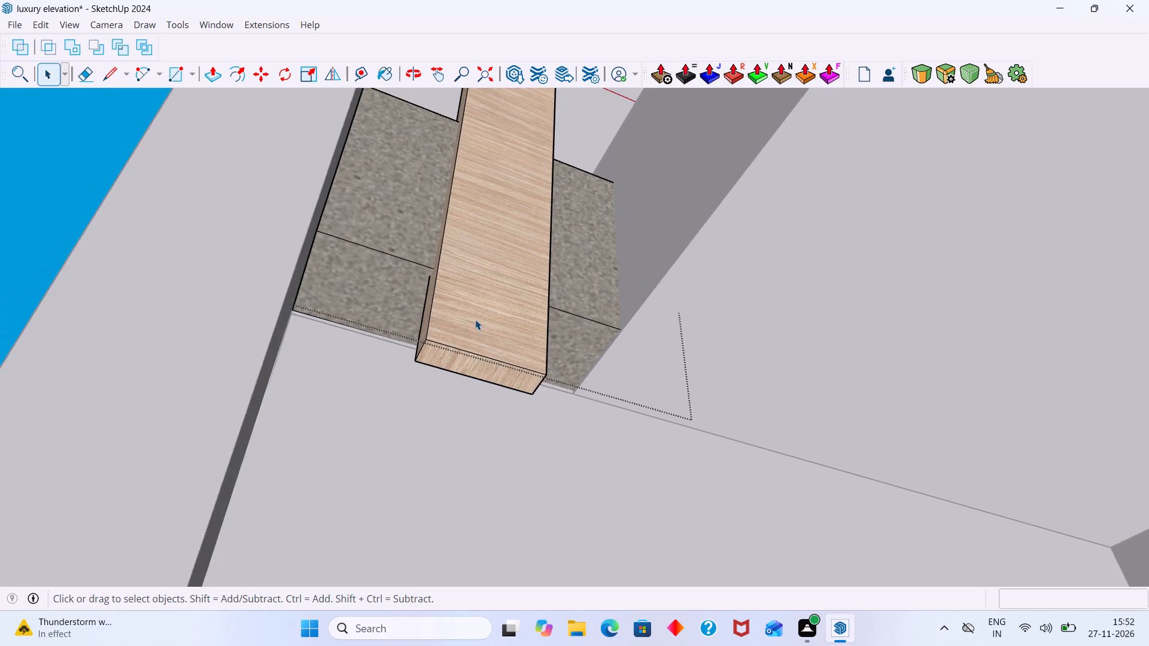
scroll(475, 319, down, 16)
middle_drag(428, 358, 437, 516)
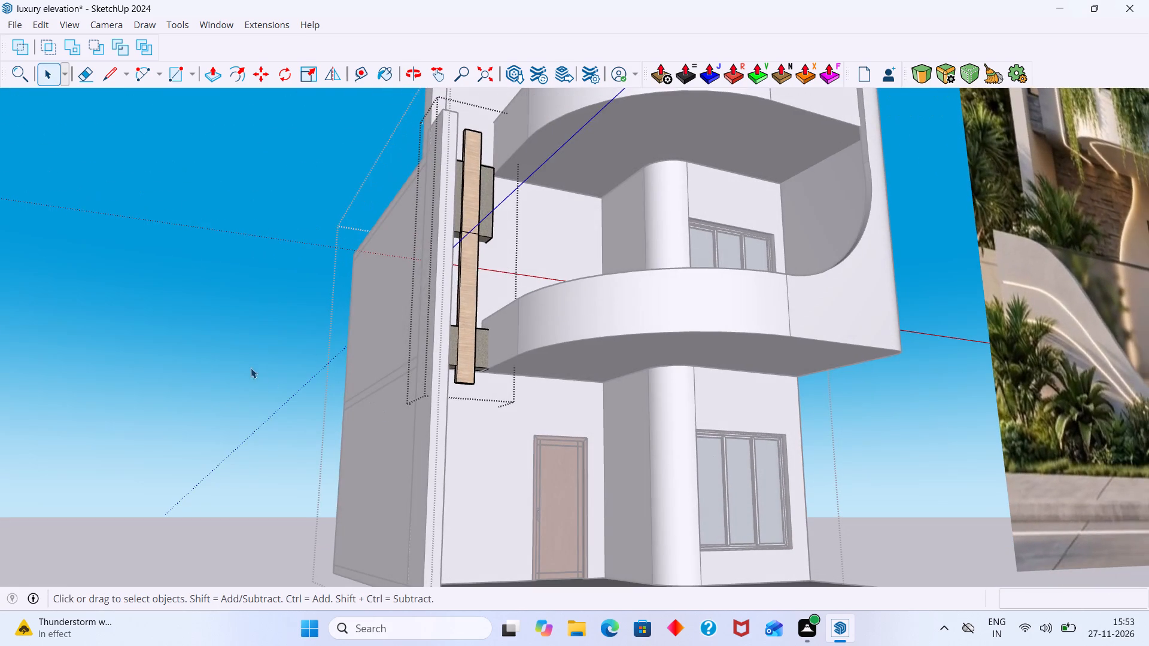
click(250, 365)
Reopen the wooden strip's group and draw a rectangle about 10" by 10" on the rear face of its lower end.
scroll(552, 418, up, 11)
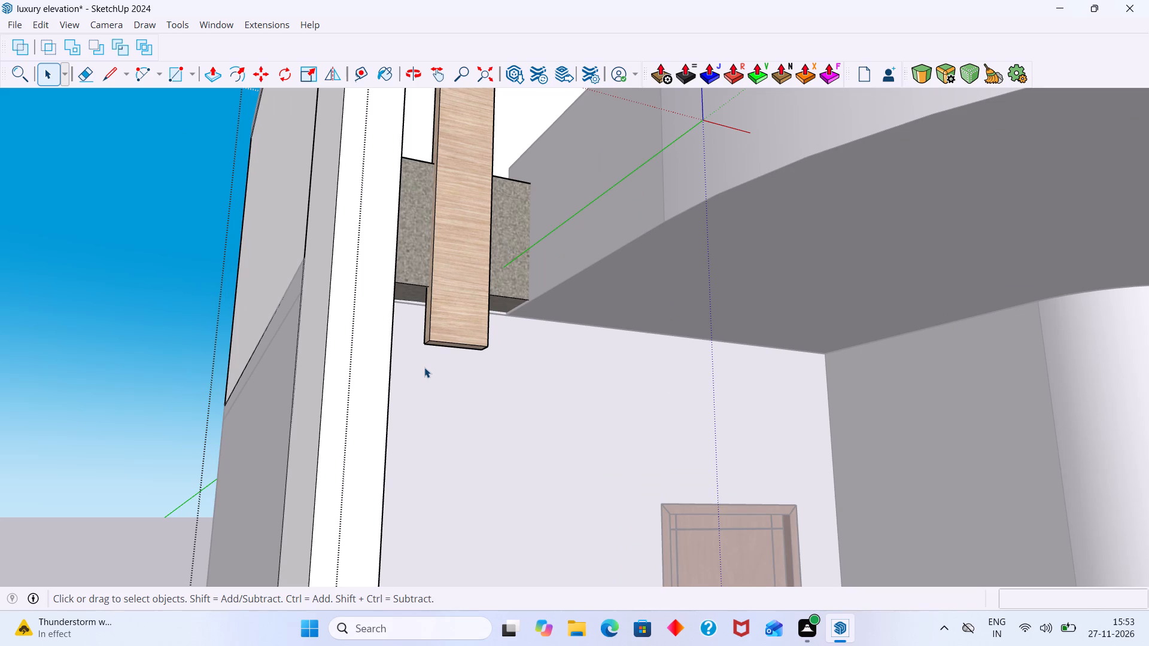
scroll(425, 364, up, 8)
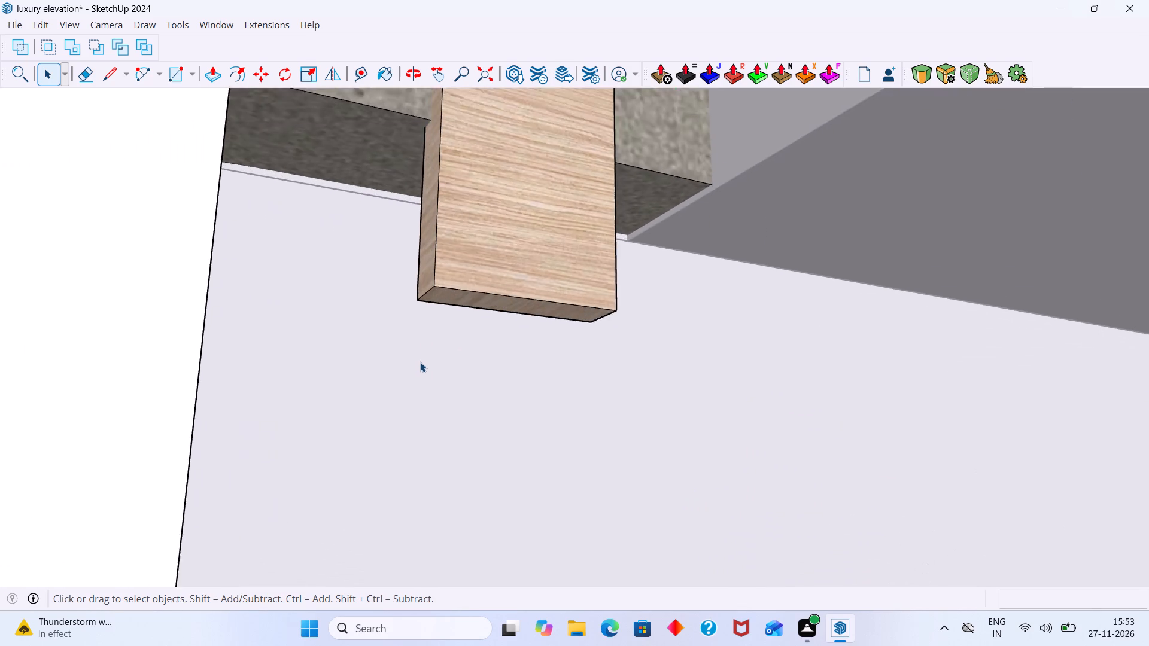
scroll(420, 362, up, 5)
middle_drag(414, 375, 43, 374)
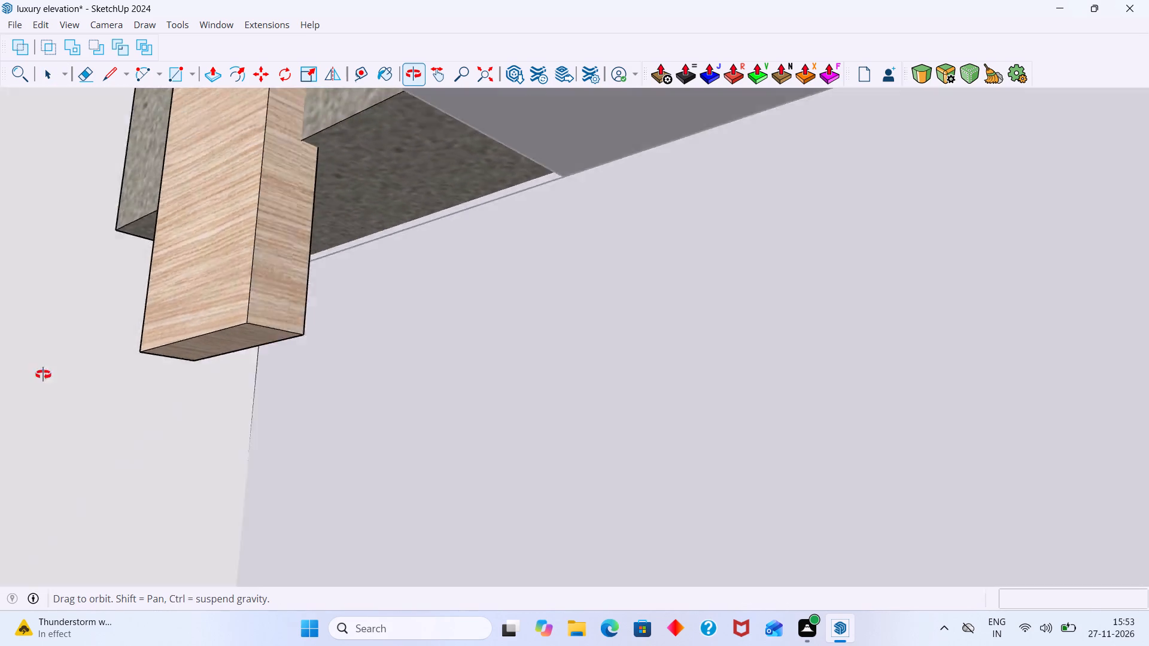
middle_drag(43, 374, 10, 411)
middle_drag(367, 348, 241, 358)
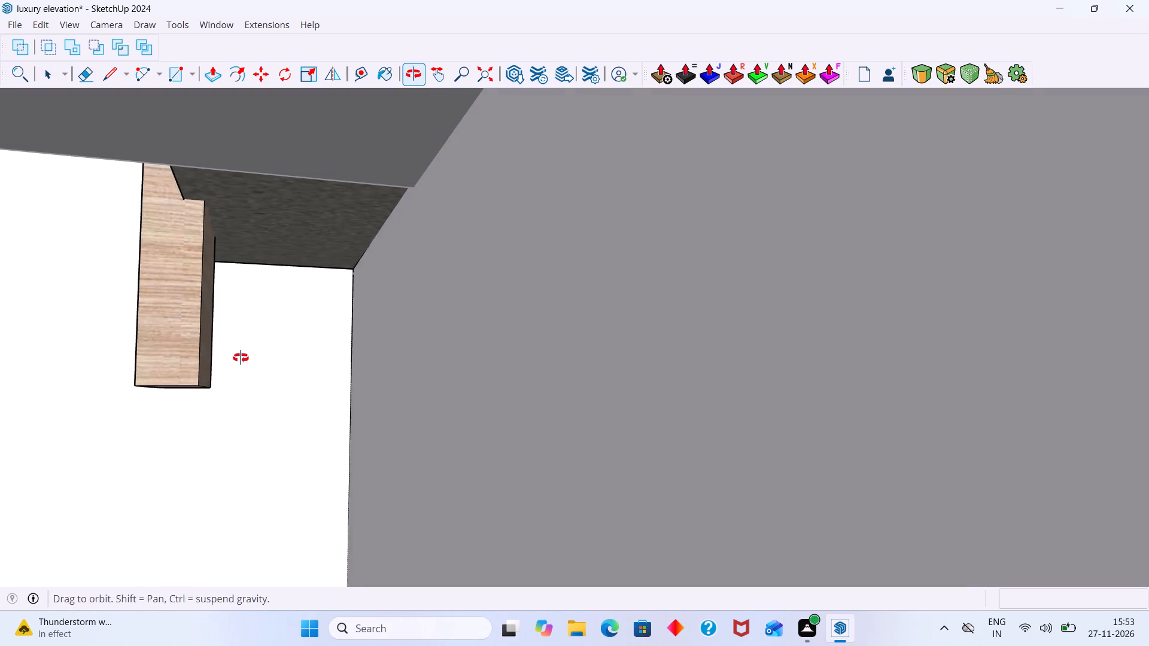
middle_drag(241, 358, 236, 358)
scroll(226, 358, up, 4)
middle_drag(220, 358, 193, 356)
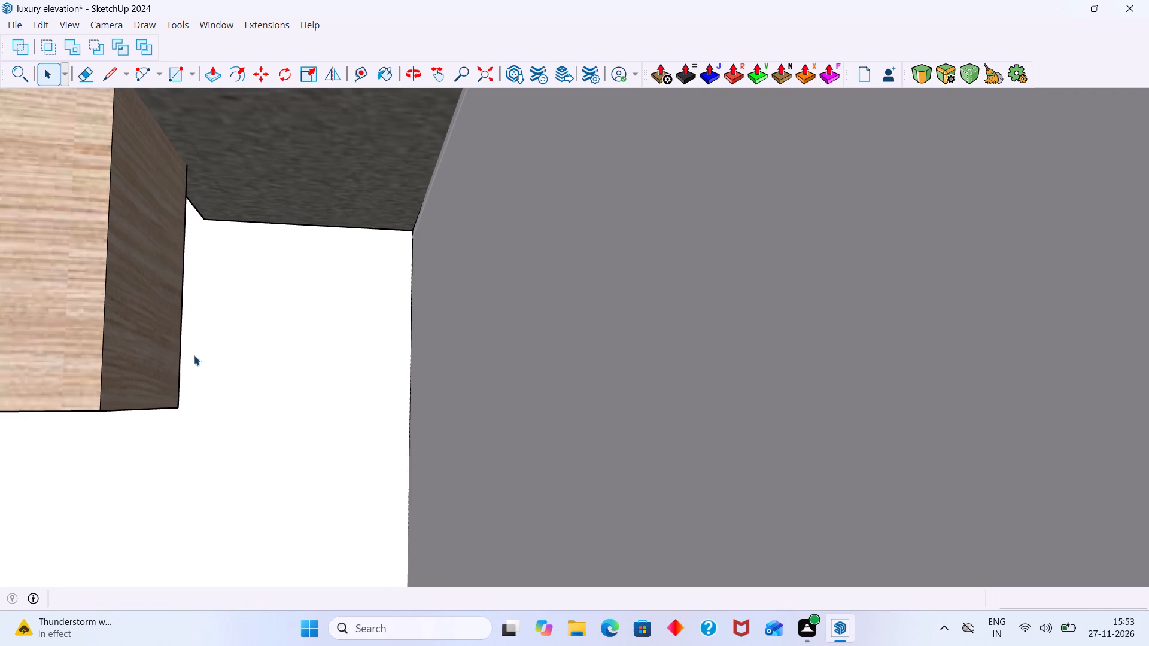
scroll(174, 358, up, 2)
triple_click(150, 351)
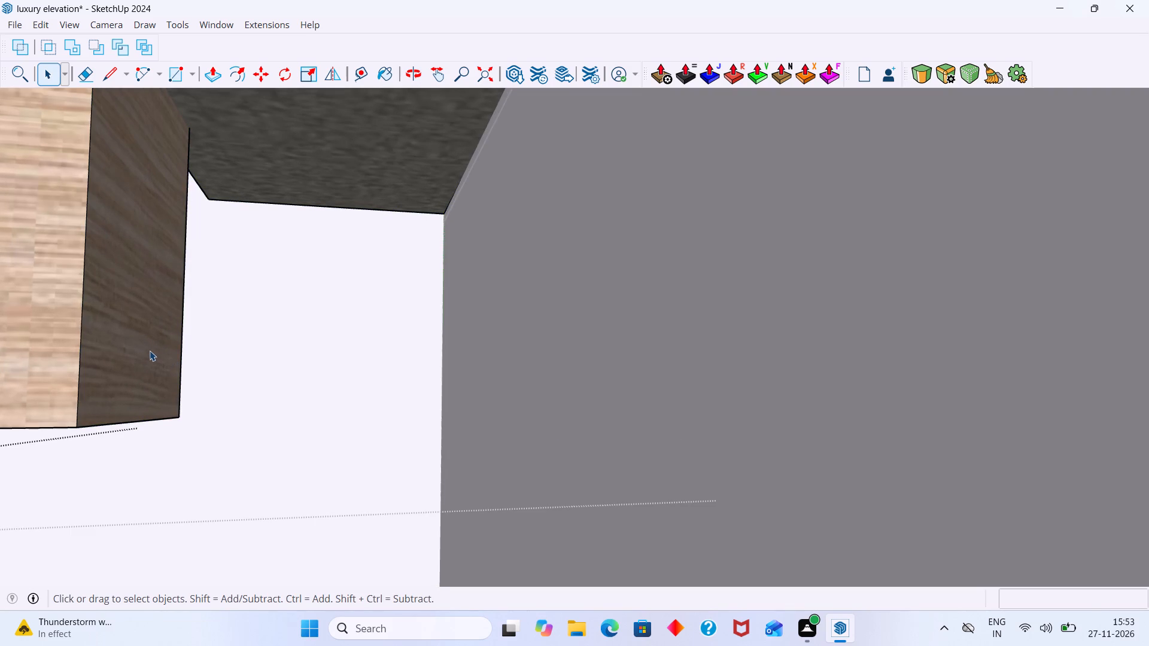
click(141, 357)
double_click(141, 357)
click(144, 361)
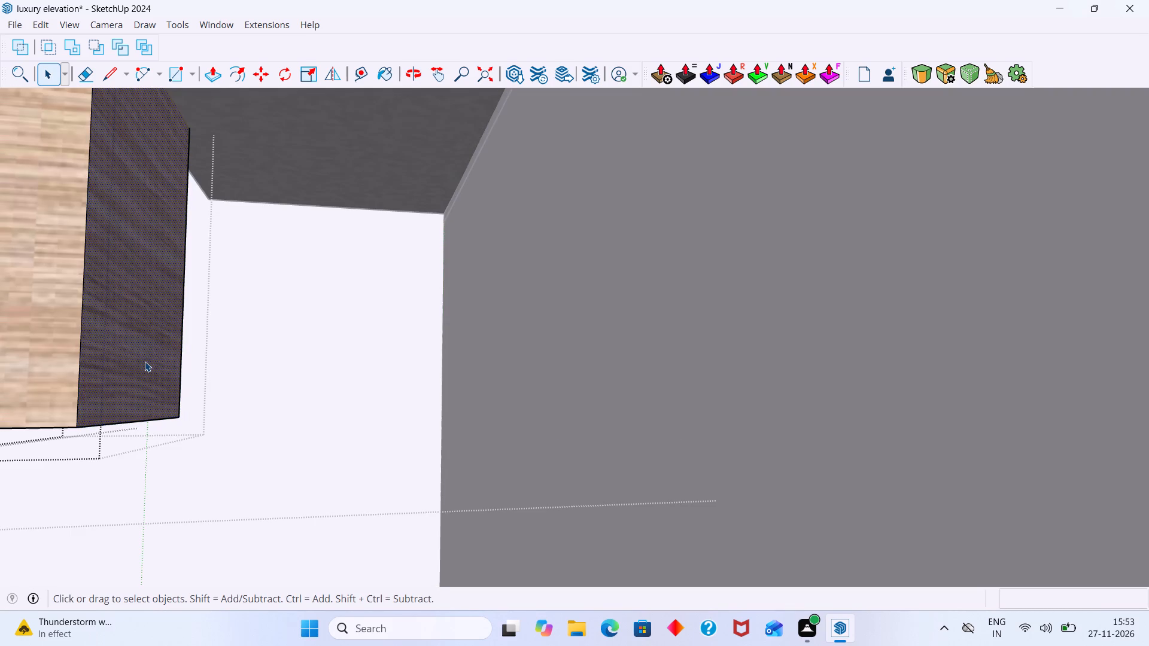
key(r)
click(79, 426)
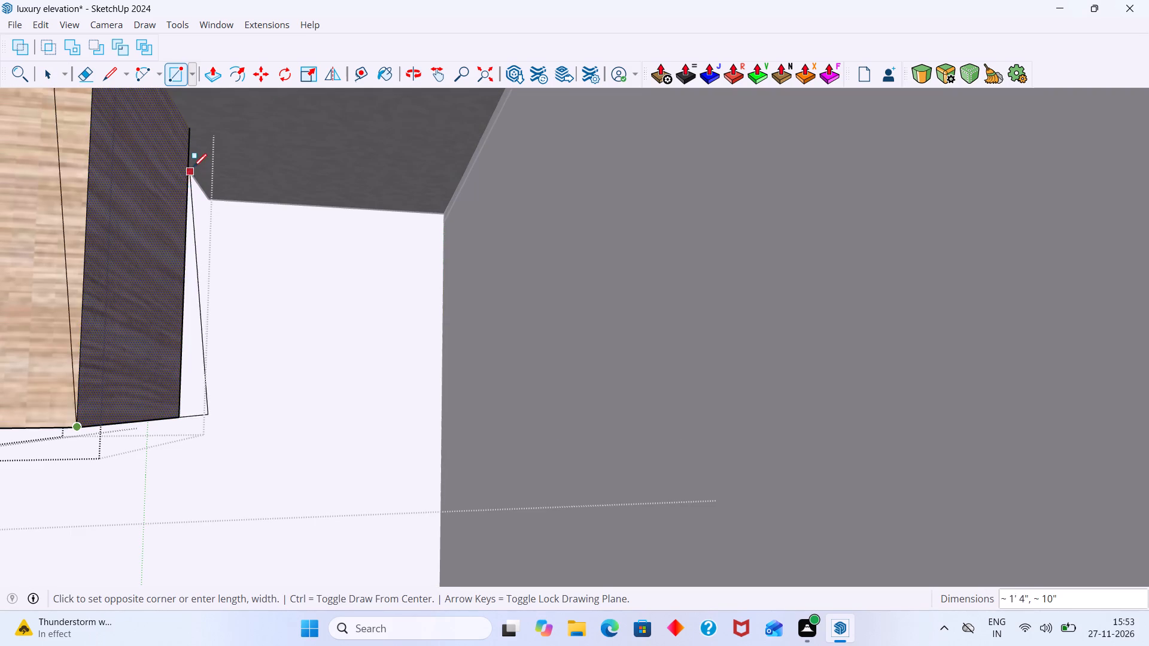
click(186, 123)
Push/Pull the rectangle on the rear face of the strip's lower end about 10" back to the wall and exit the strip's group.
key(p)
click(142, 158)
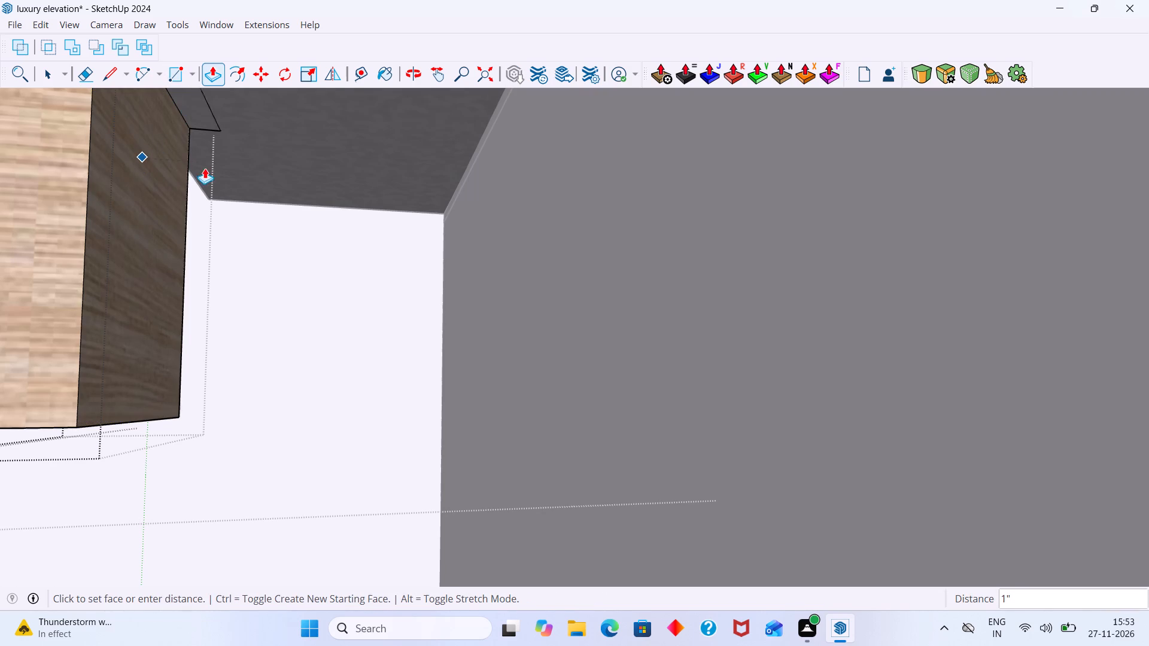
key(space)
double_click(145, 207)
key(p)
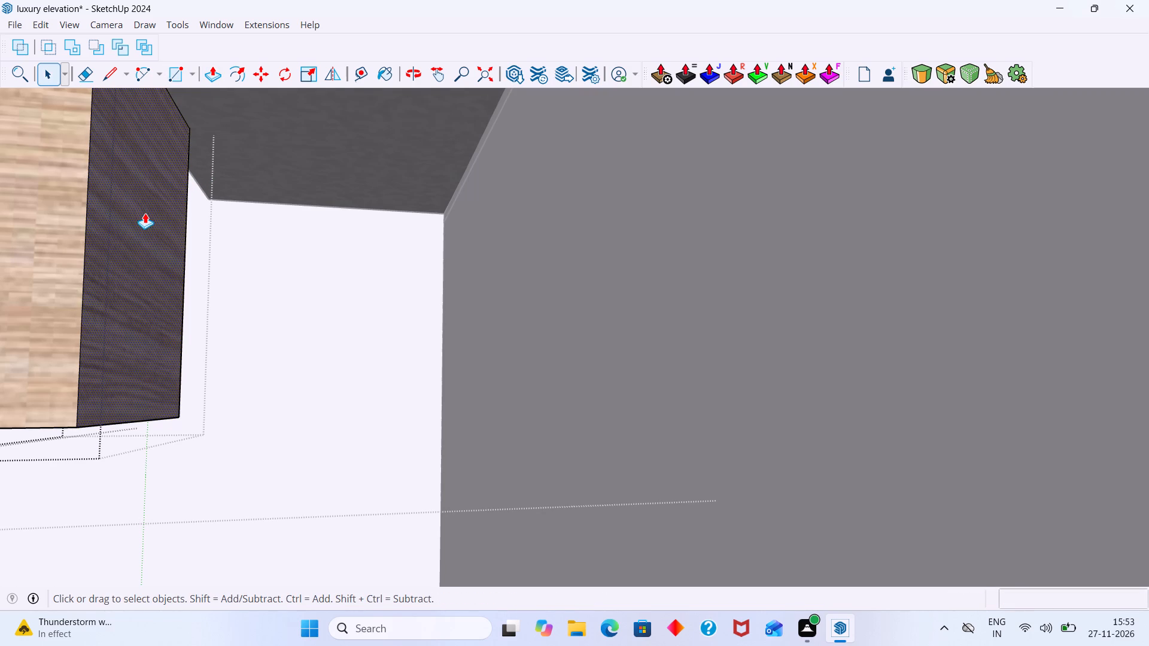
click(145, 213)
scroll(253, 220, down, 6)
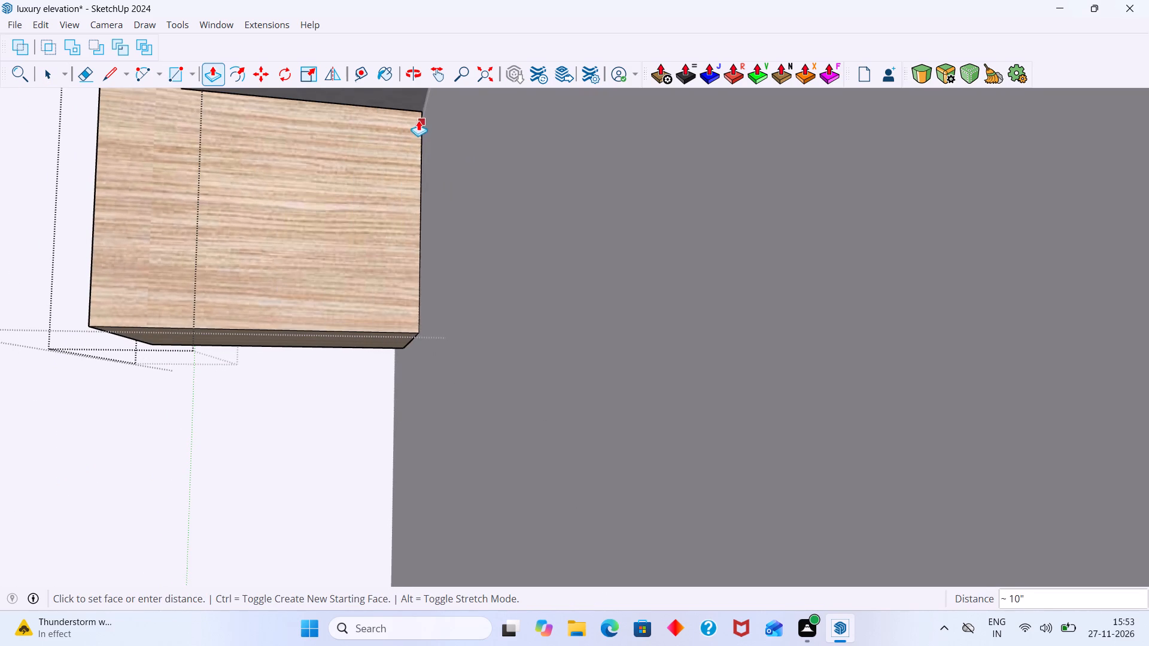
click(422, 108)
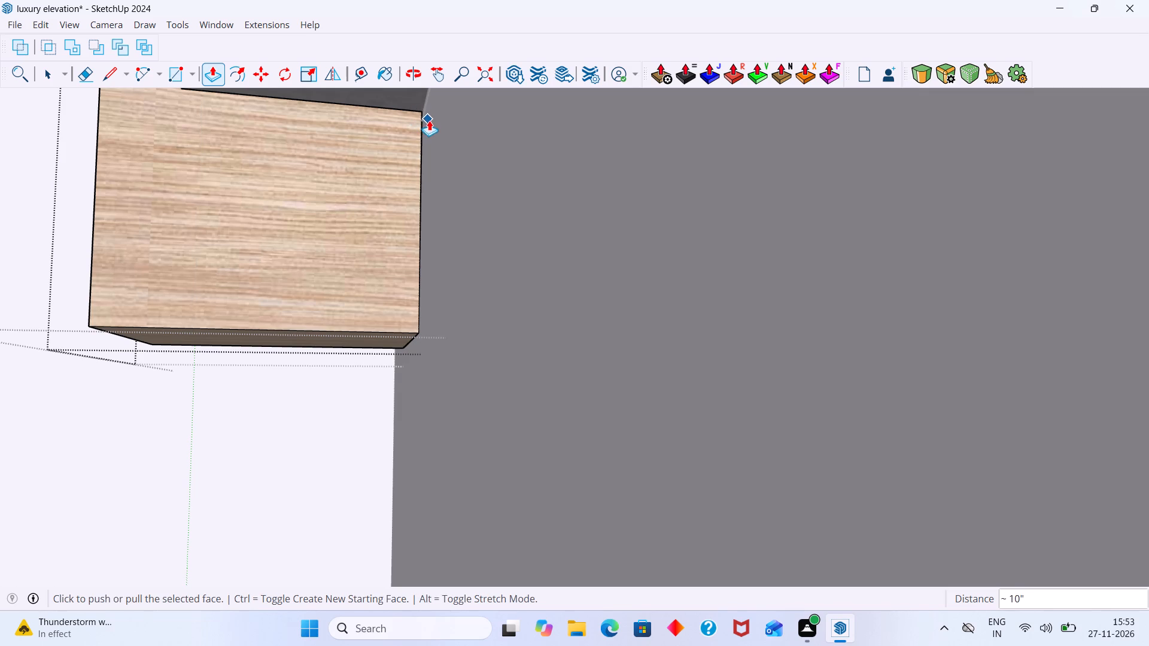
key(space)
scroll(395, 153, down, 13)
middle_drag(372, 184, 696, 178)
scroll(634, 133, down, 5)
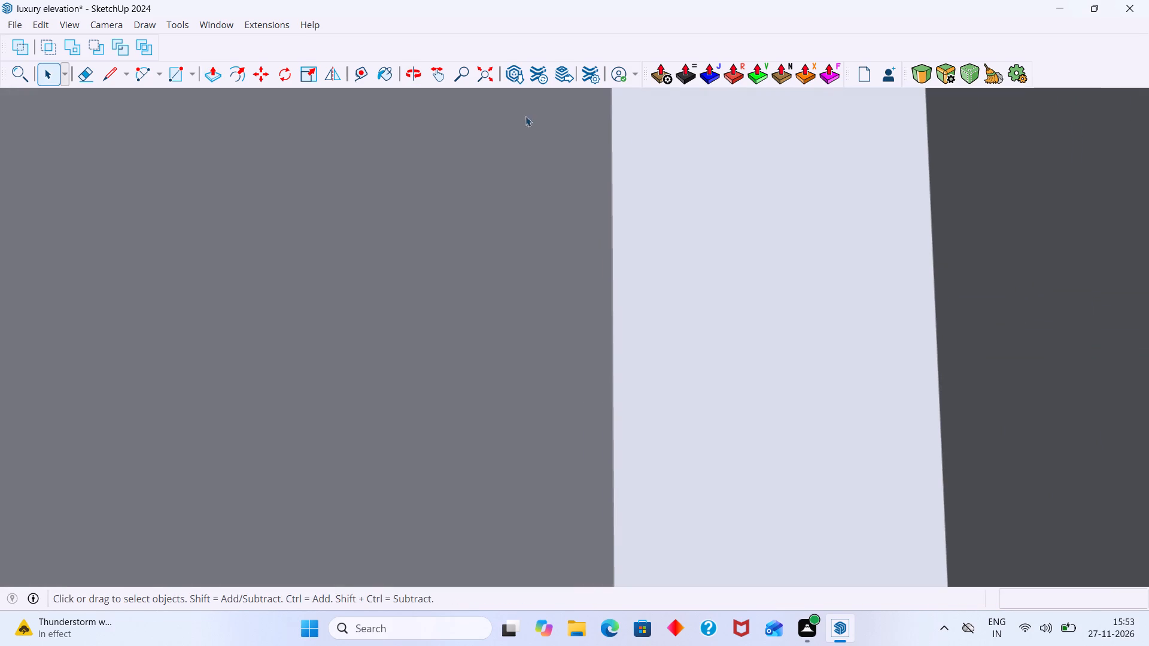
click(490, 71)
scroll(521, 128, down, 8)
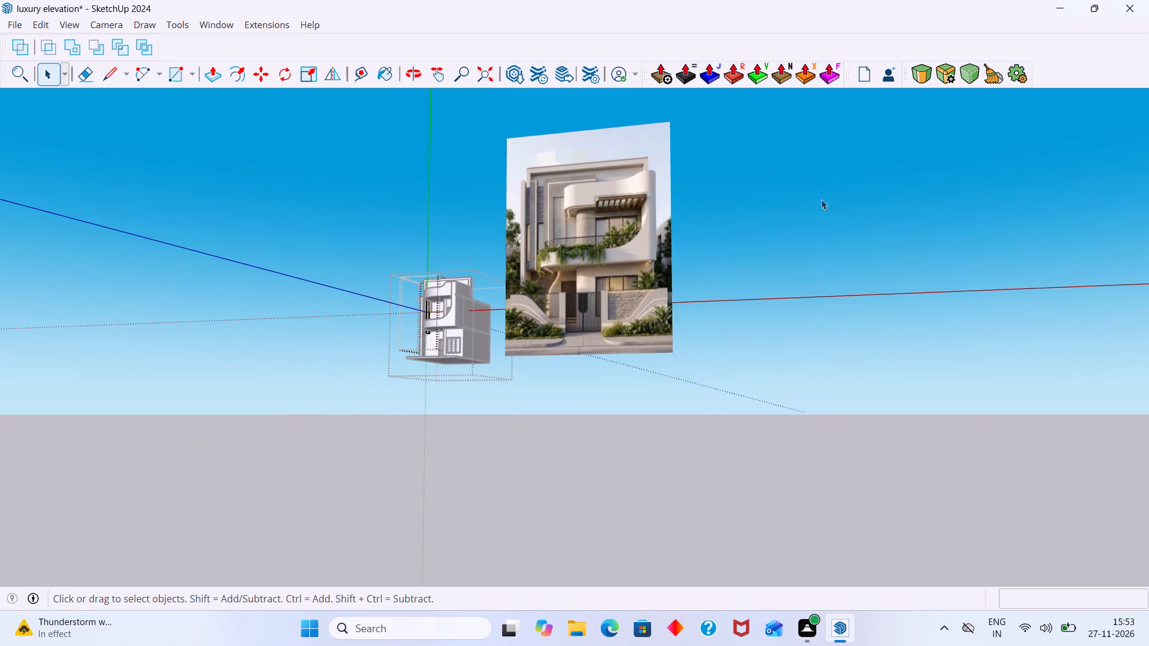
click(859, 192)
Check the strip's extended lower end from below and exit the group holding the strip and stone blocks.
scroll(494, 291, up, 8)
scroll(399, 355, down, 1)
scroll(396, 355, up, 6)
middle_drag(394, 354, 550, 387)
scroll(344, 284, up, 2)
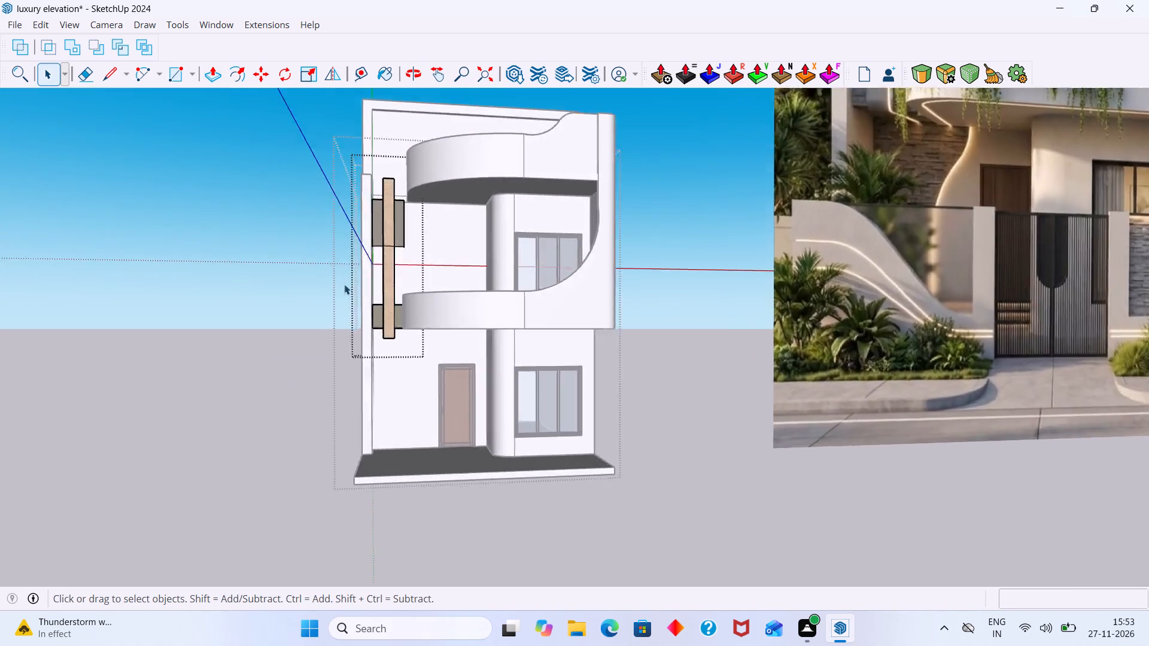
scroll(344, 284, up, 10)
middle_drag(435, 408, 540, 333)
scroll(494, 281, up, 10)
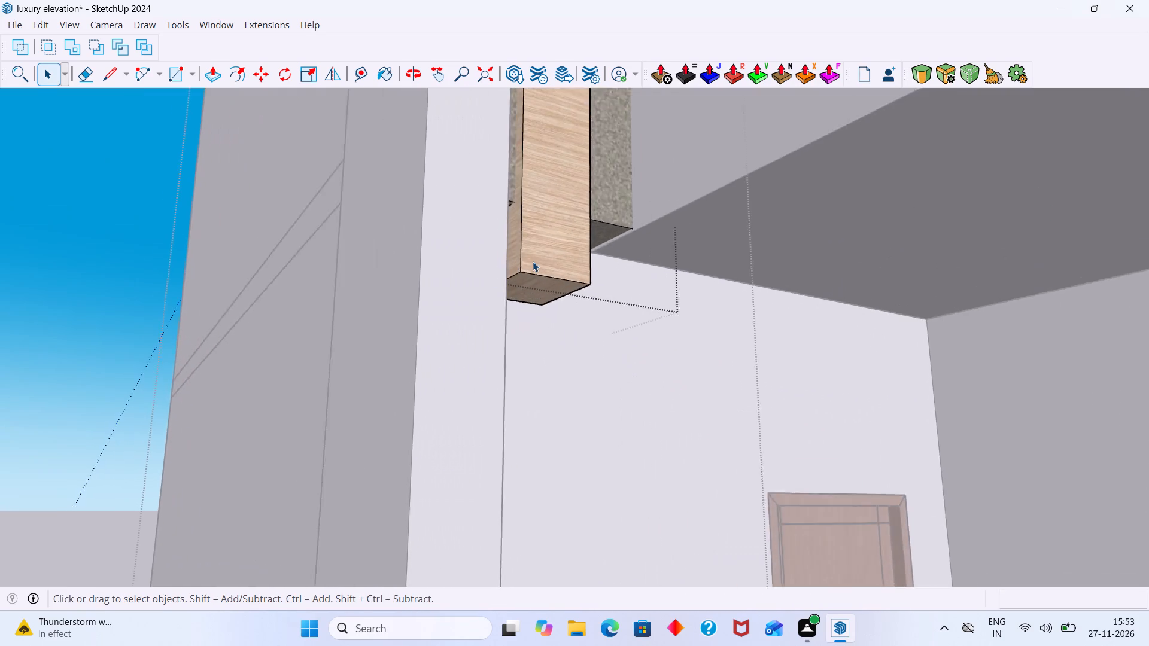
scroll(533, 261, up, 6)
middle_drag(531, 269, 464, 292)
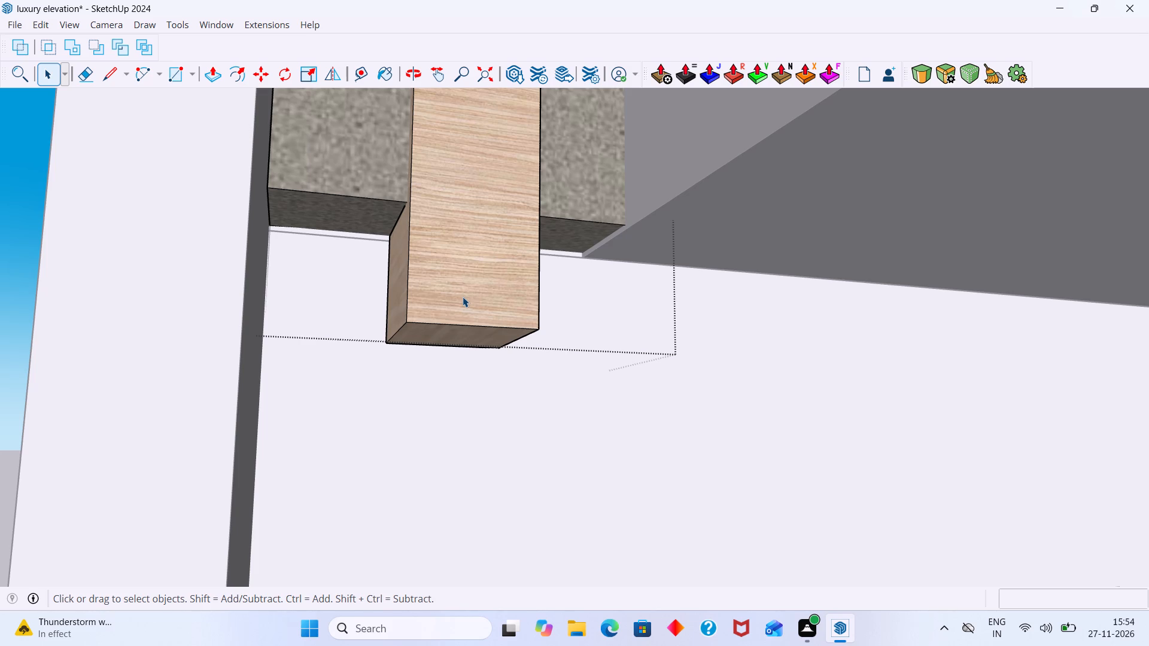
scroll(682, 277, down, 20)
scroll(682, 277, down, 2)
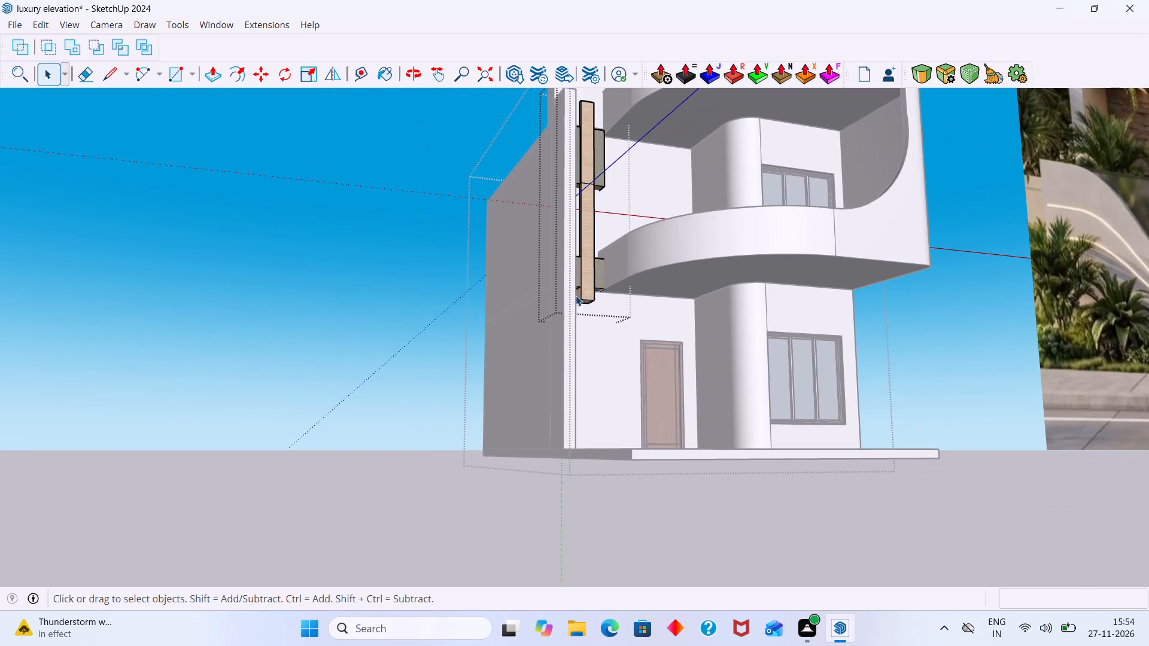
shift+middle_drag(531, 295, 405, 277)
click(308, 211)
Compare the model's facade with the reference photo and exit the remaining open group.
scroll(341, 230, down, 8)
middle_drag(431, 284, 419, 407)
scroll(424, 339, down, 3)
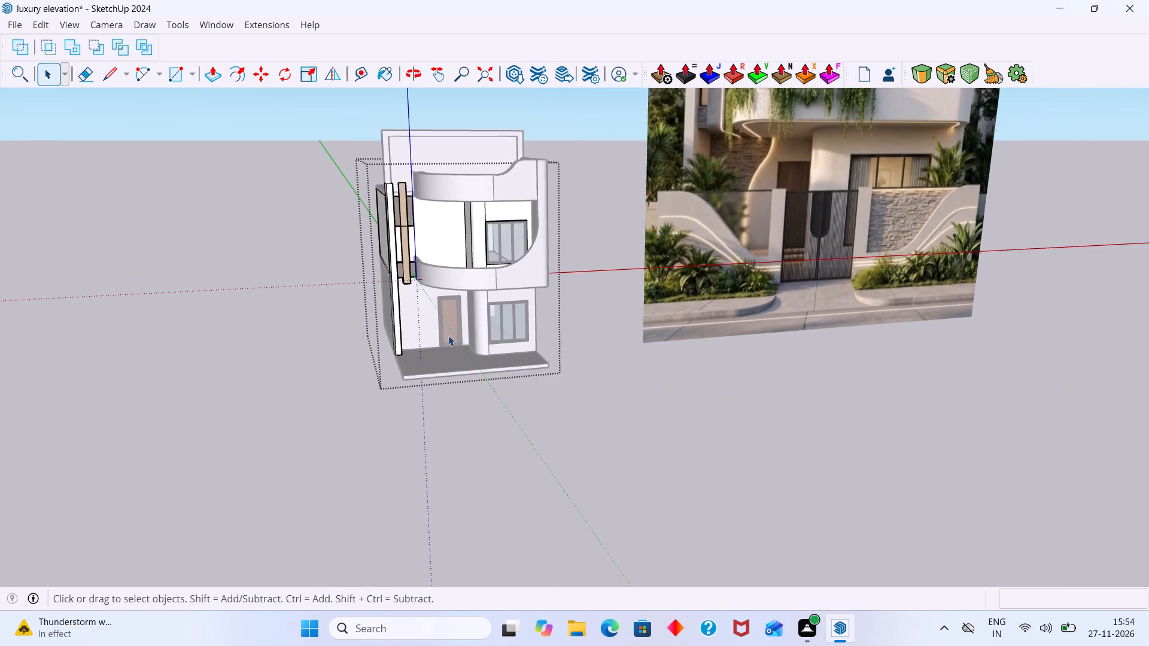
shift+middle_drag(508, 322, 442, 427)
scroll(455, 407, down, 5)
shift+middle_drag(462, 398, 450, 415)
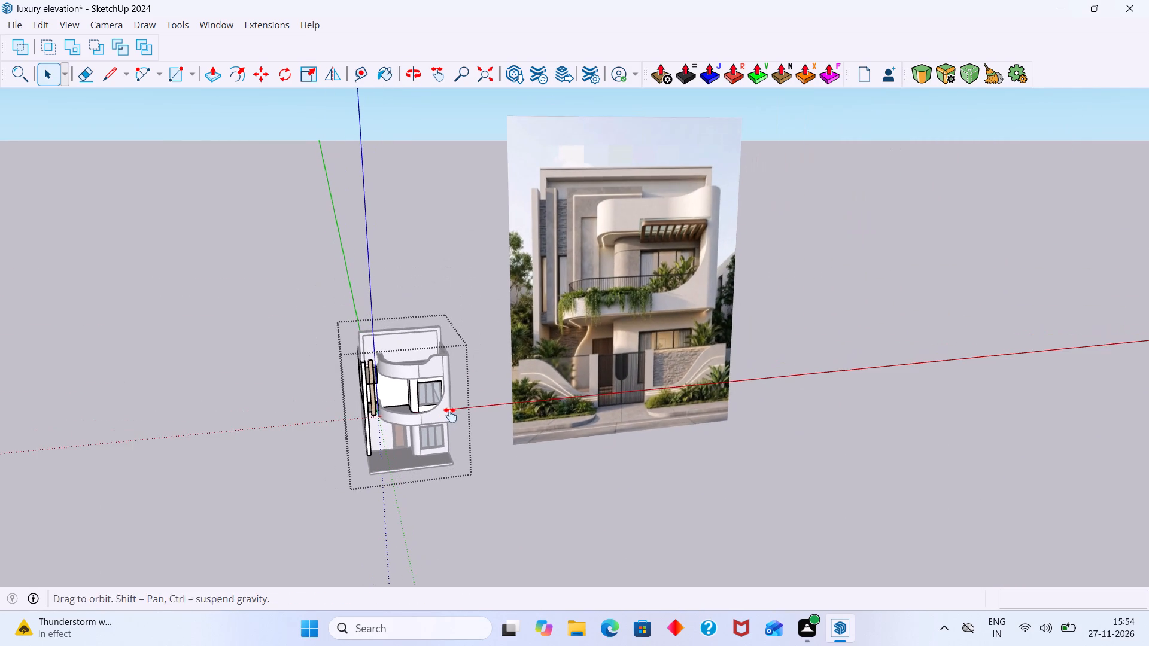
shift+middle_drag(450, 415, 450, 414)
scroll(646, 283, up, 2)
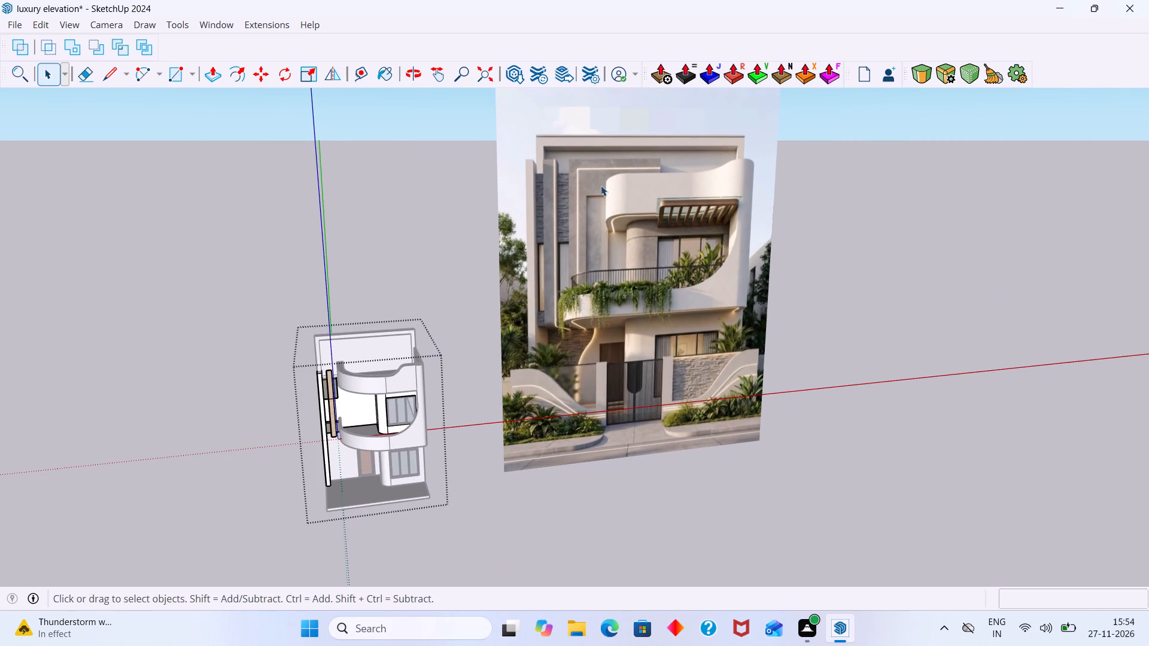
scroll(601, 185, up, 13)
scroll(567, 173, down, 9)
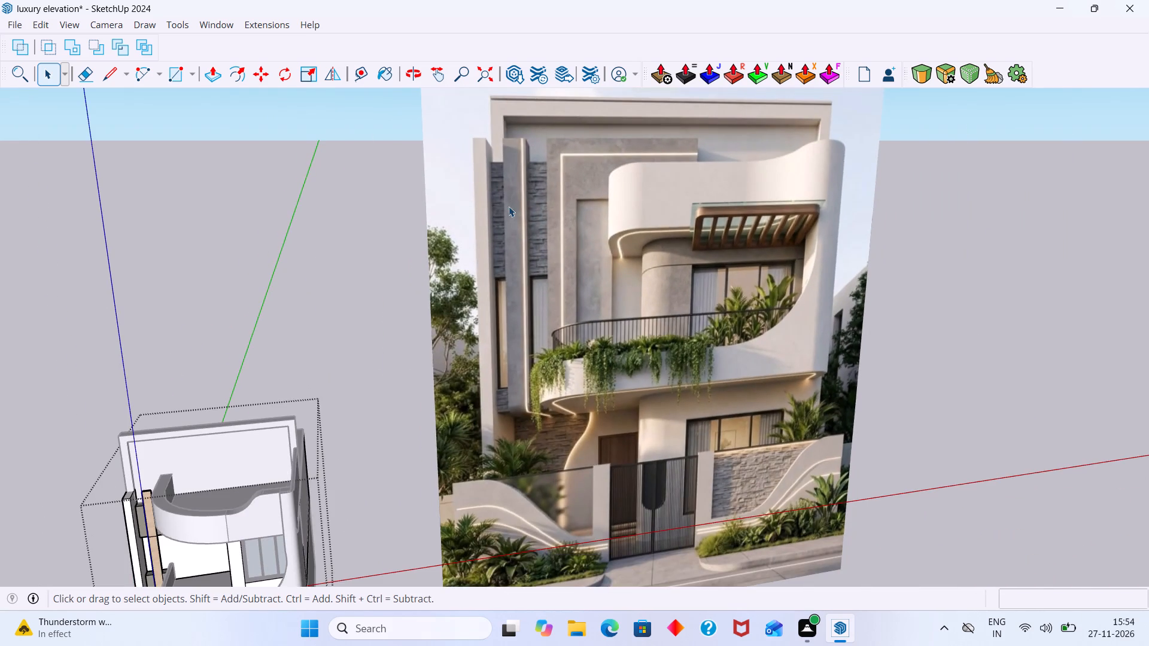
middle_drag(509, 211, 523, 220)
scroll(484, 349, down, 1)
shift+middle_drag(487, 349, 554, 196)
shift+middle_drag(613, 294, 641, 245)
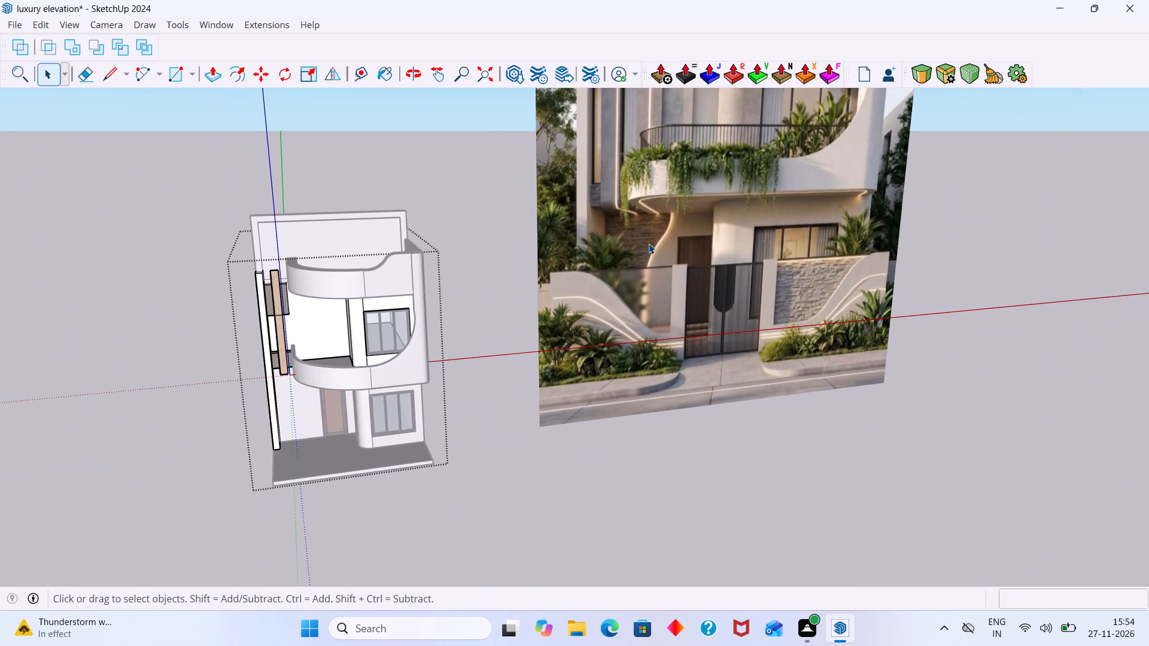
scroll(299, 417, up, 3)
middle_drag(329, 410, 363, 330)
click(561, 509)
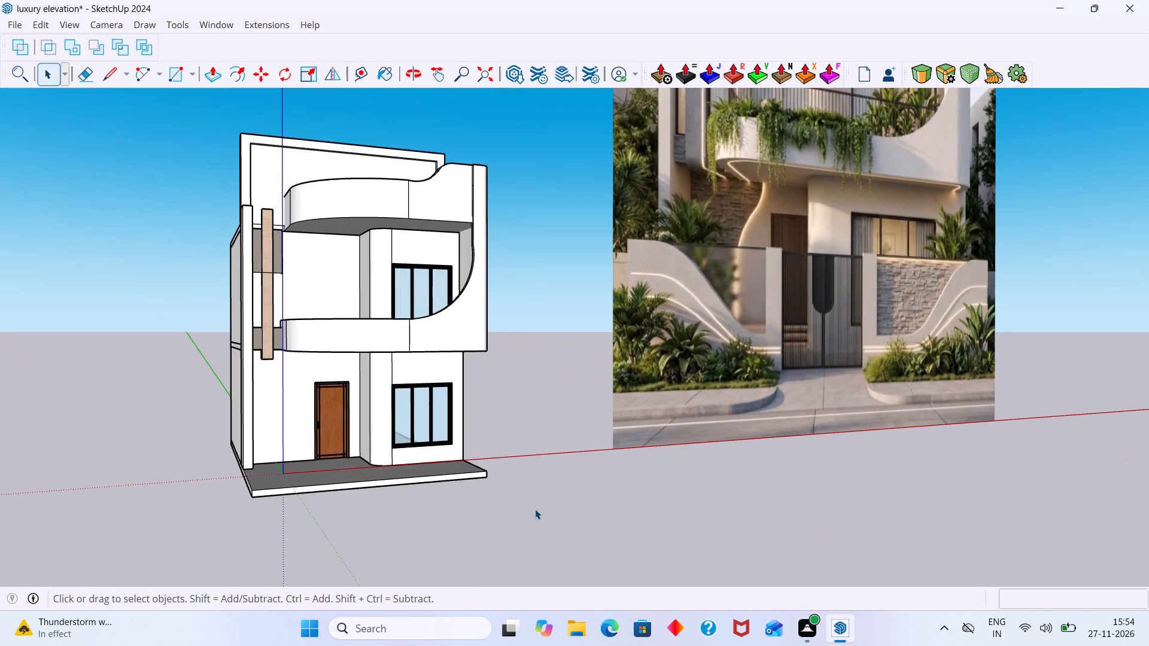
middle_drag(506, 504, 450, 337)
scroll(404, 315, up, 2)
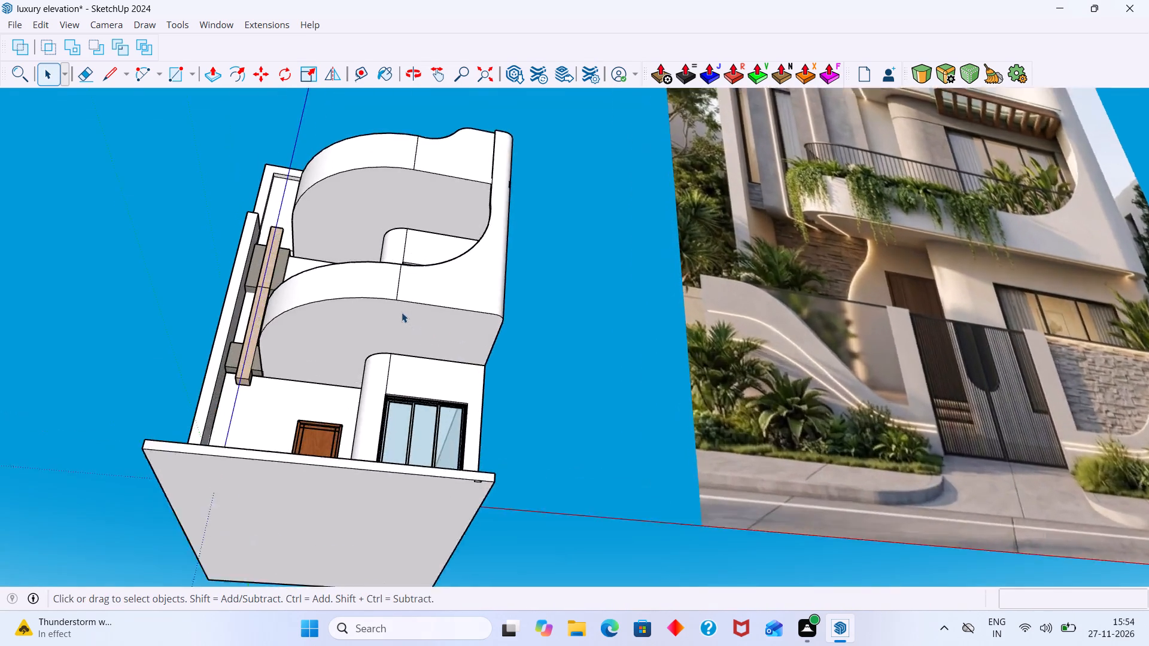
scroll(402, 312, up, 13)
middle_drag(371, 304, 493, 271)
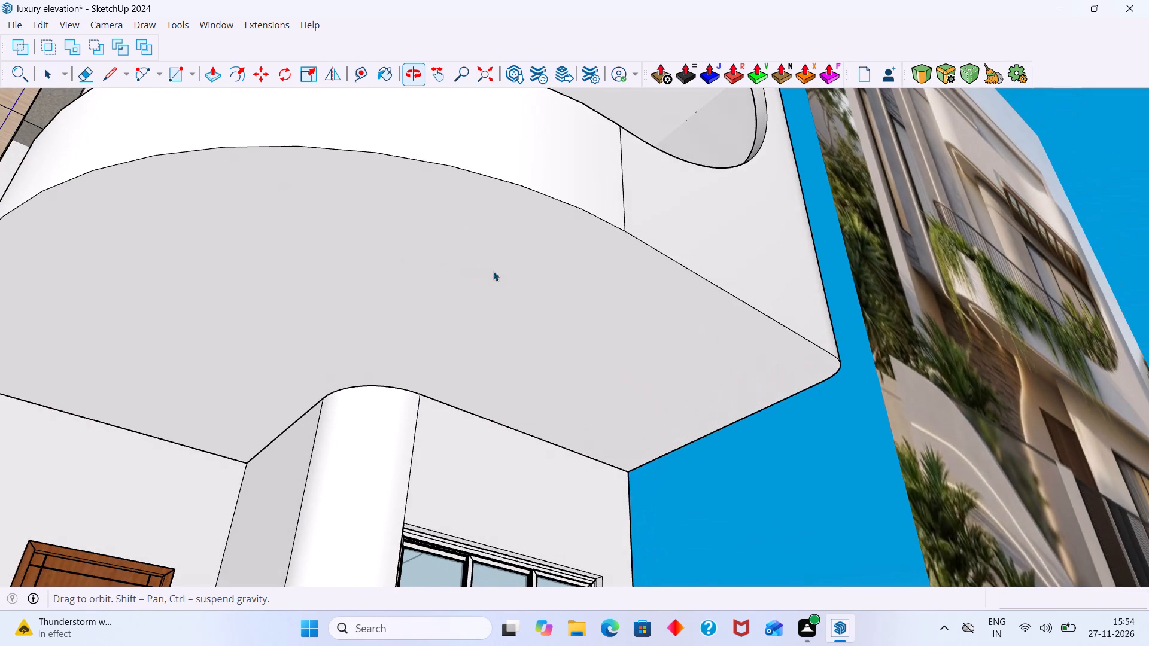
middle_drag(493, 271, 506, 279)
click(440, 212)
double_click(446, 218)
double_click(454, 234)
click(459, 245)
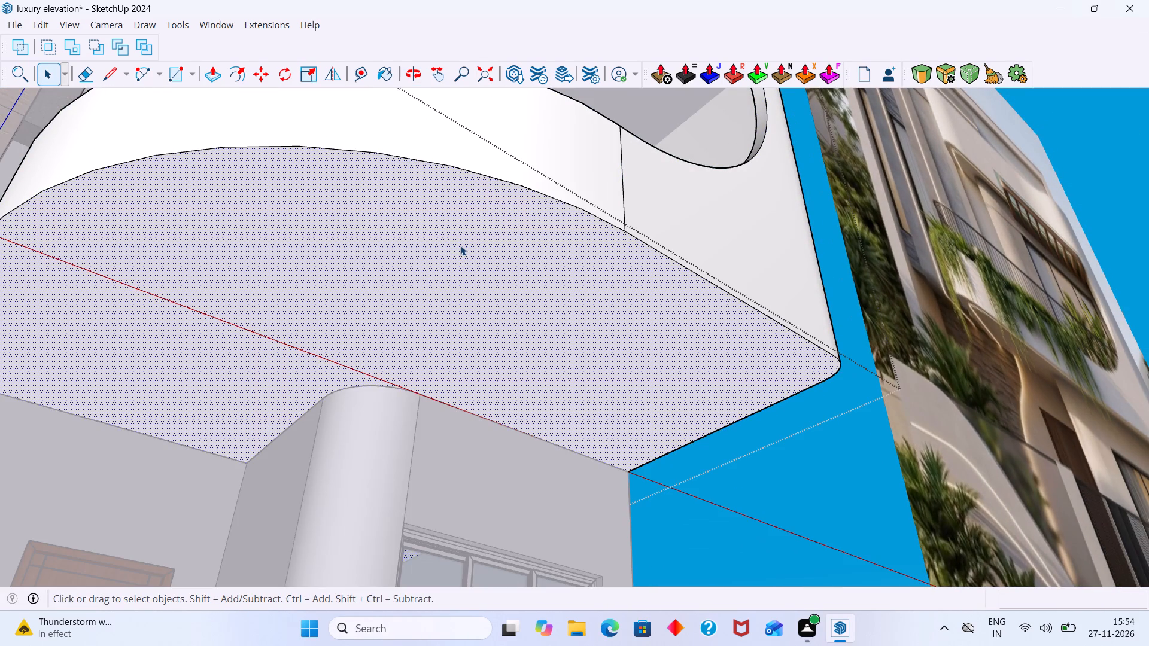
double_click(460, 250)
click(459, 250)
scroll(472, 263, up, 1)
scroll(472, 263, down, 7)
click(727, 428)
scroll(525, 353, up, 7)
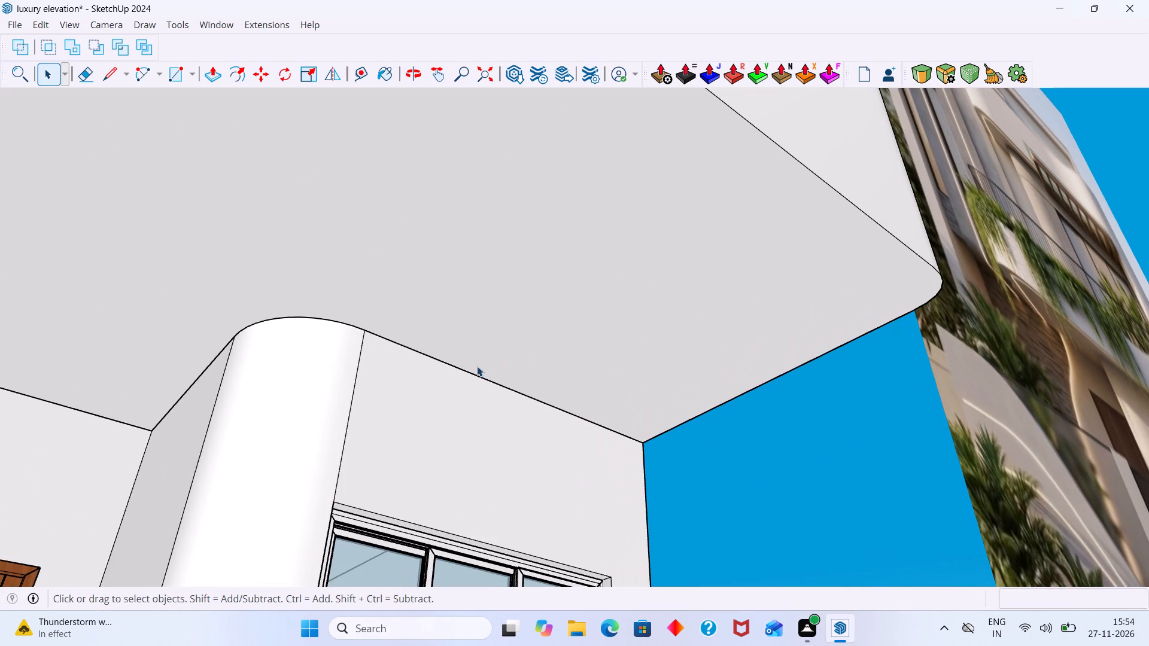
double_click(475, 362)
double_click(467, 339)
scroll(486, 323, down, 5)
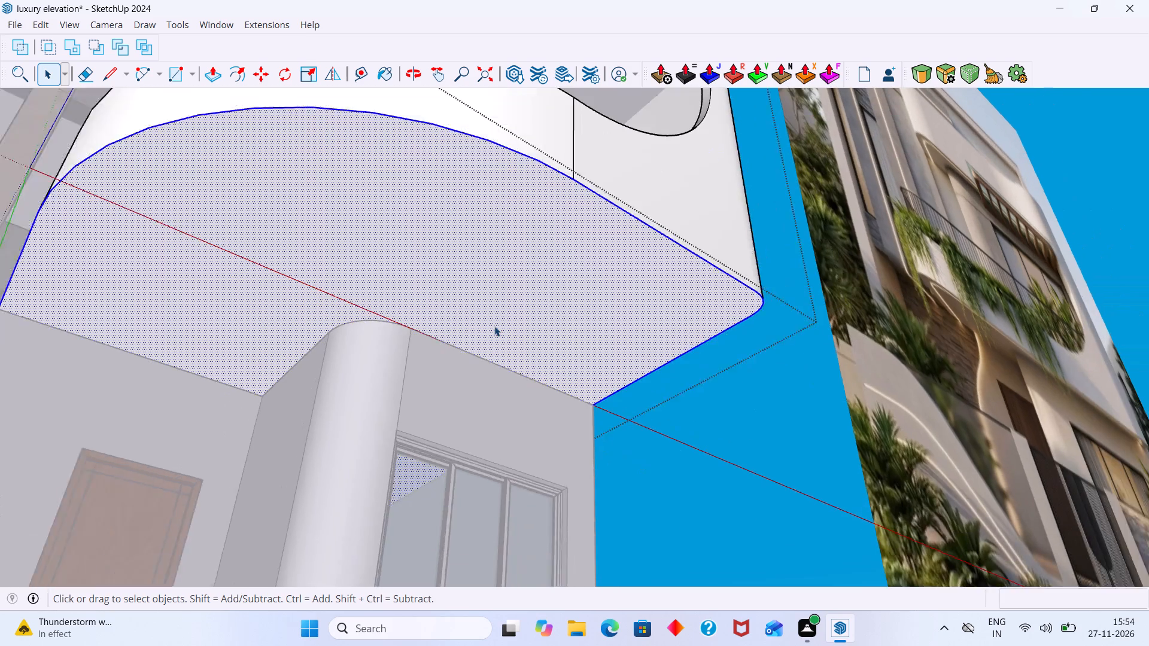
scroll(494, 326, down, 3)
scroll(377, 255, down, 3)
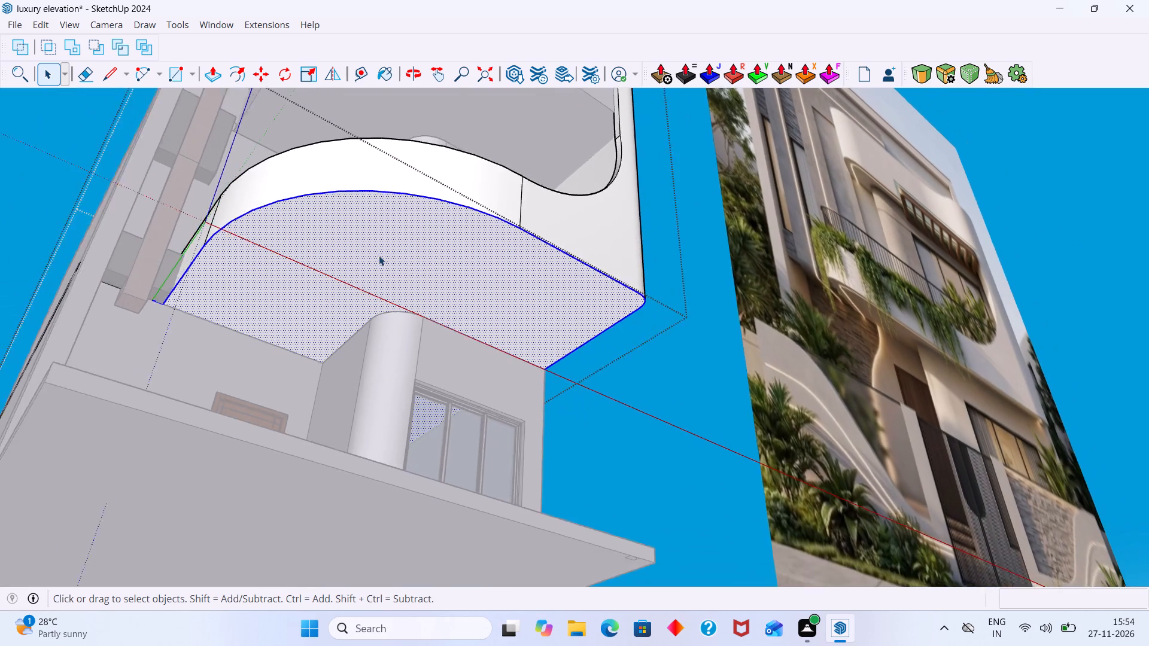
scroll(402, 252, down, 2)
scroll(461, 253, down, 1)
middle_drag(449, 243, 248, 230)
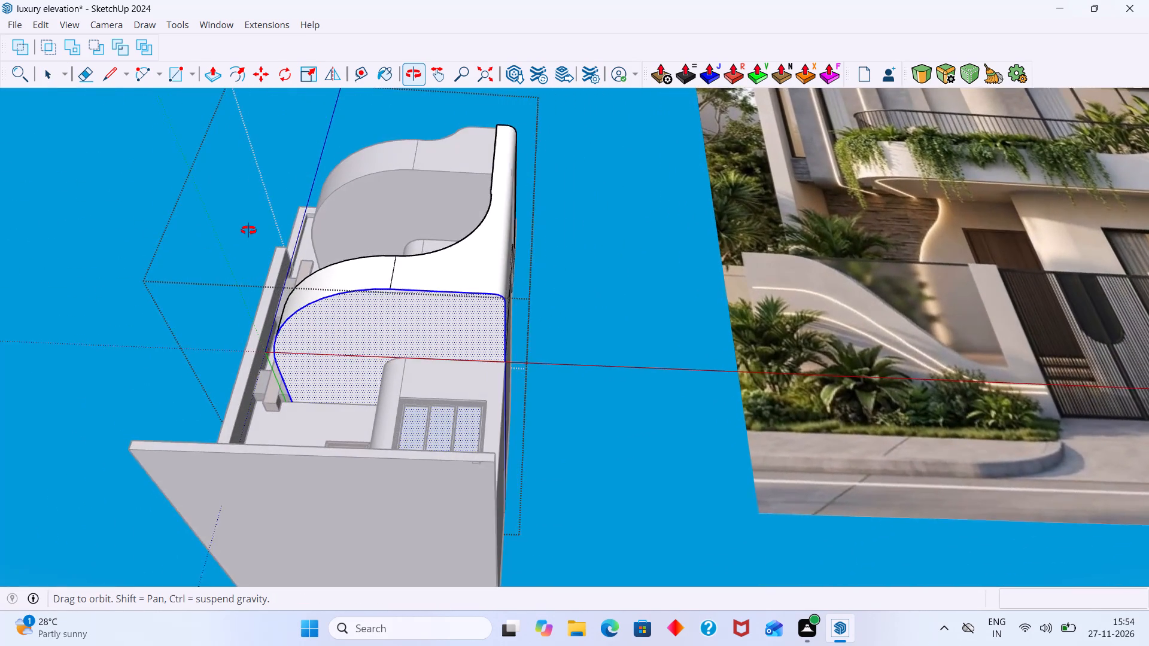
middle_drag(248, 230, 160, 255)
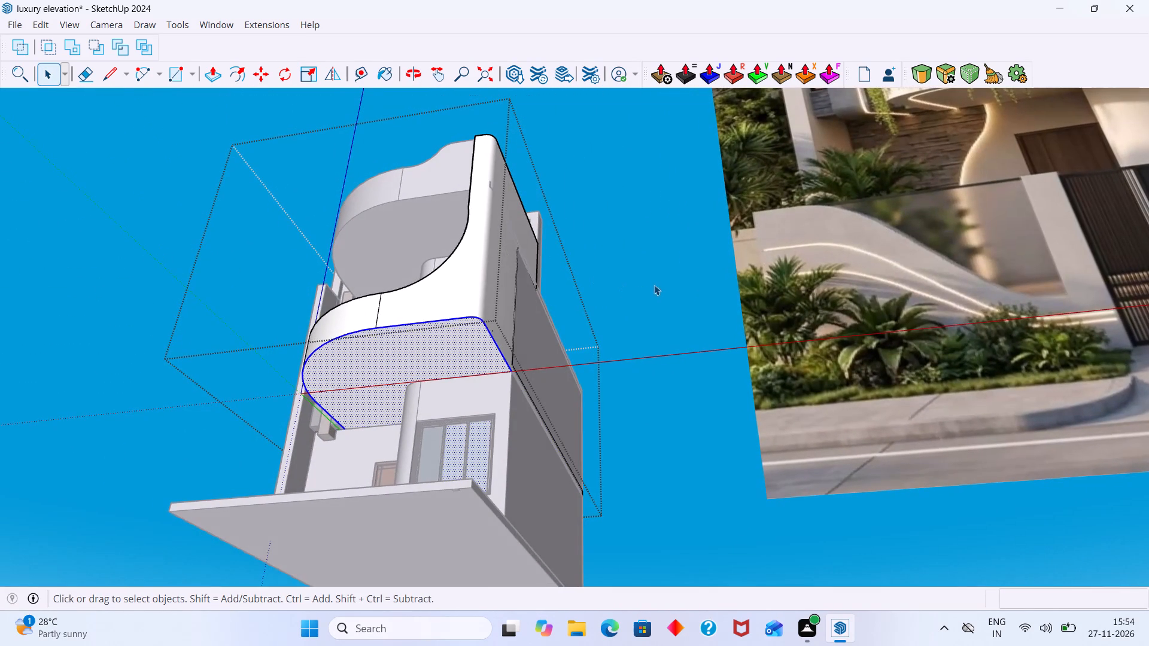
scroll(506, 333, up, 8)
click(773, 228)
Examine the underside of the first-floor balcony in the reference photo and compare it with the model.
scroll(480, 355, up, 2)
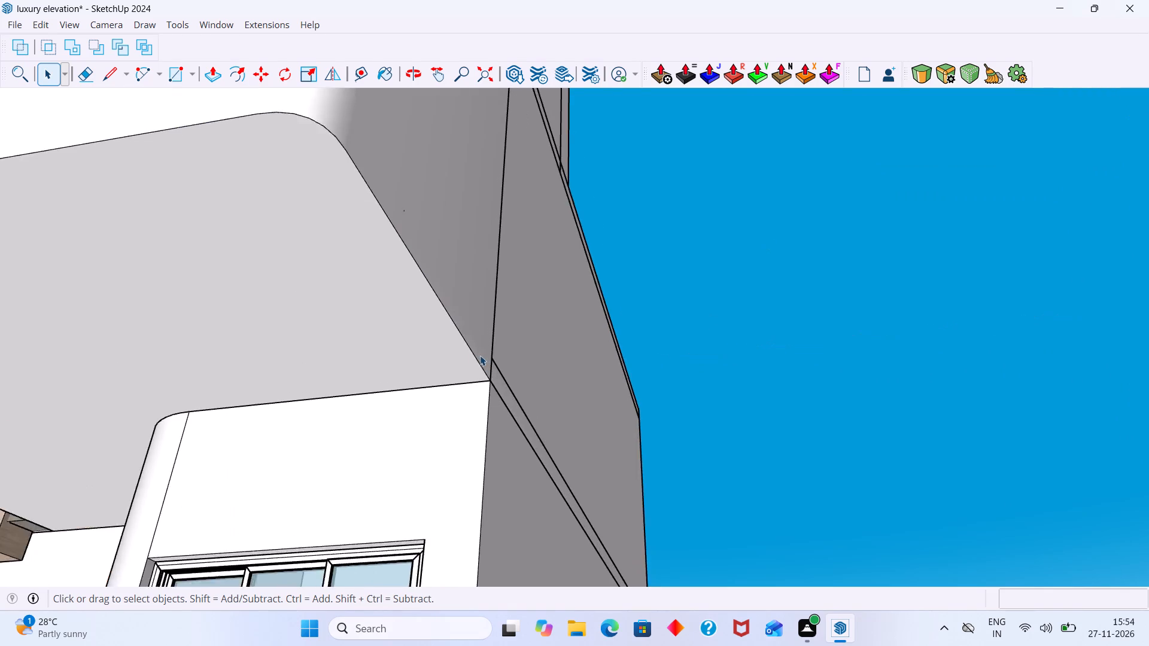
scroll(480, 355, up, 2)
scroll(476, 360, down, 20)
scroll(476, 360, down, 6)
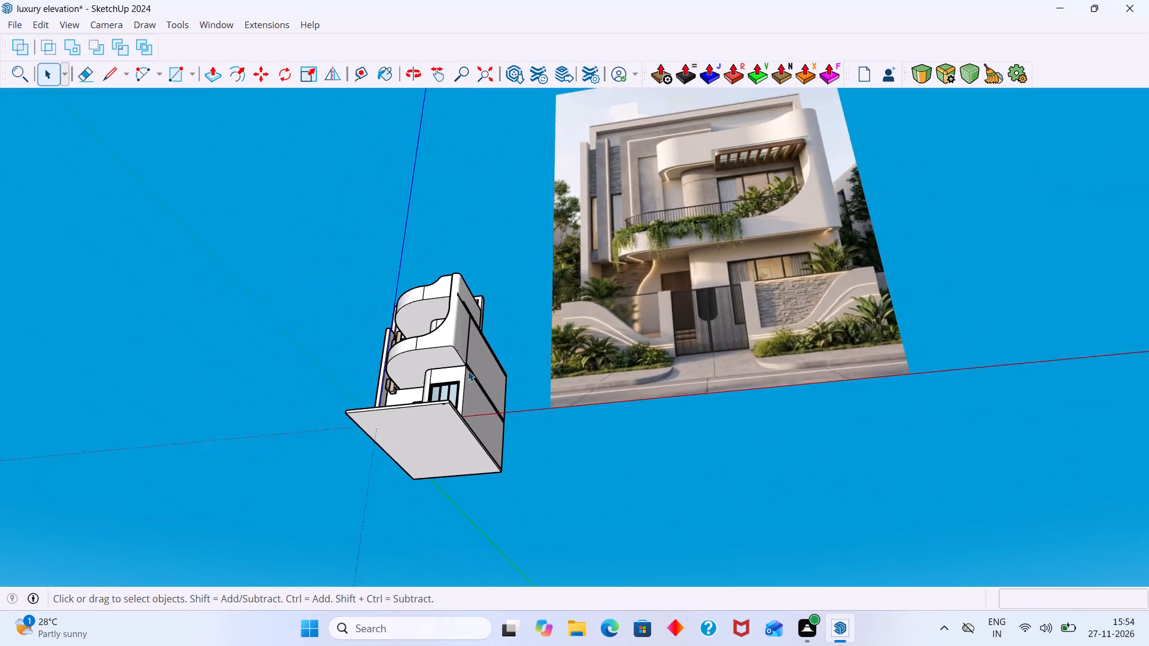
middle_drag(516, 360, 651, 291)
scroll(646, 295, up, 15)
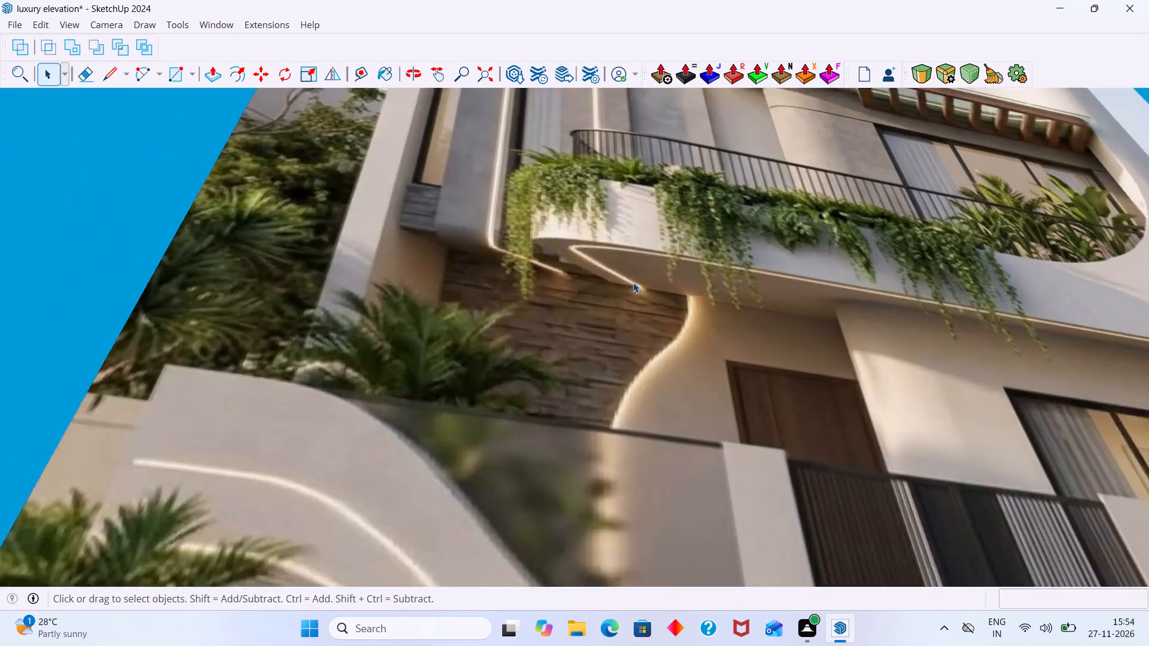
scroll(633, 282, up, 7)
scroll(621, 280, down, 20)
scroll(621, 280, down, 2)
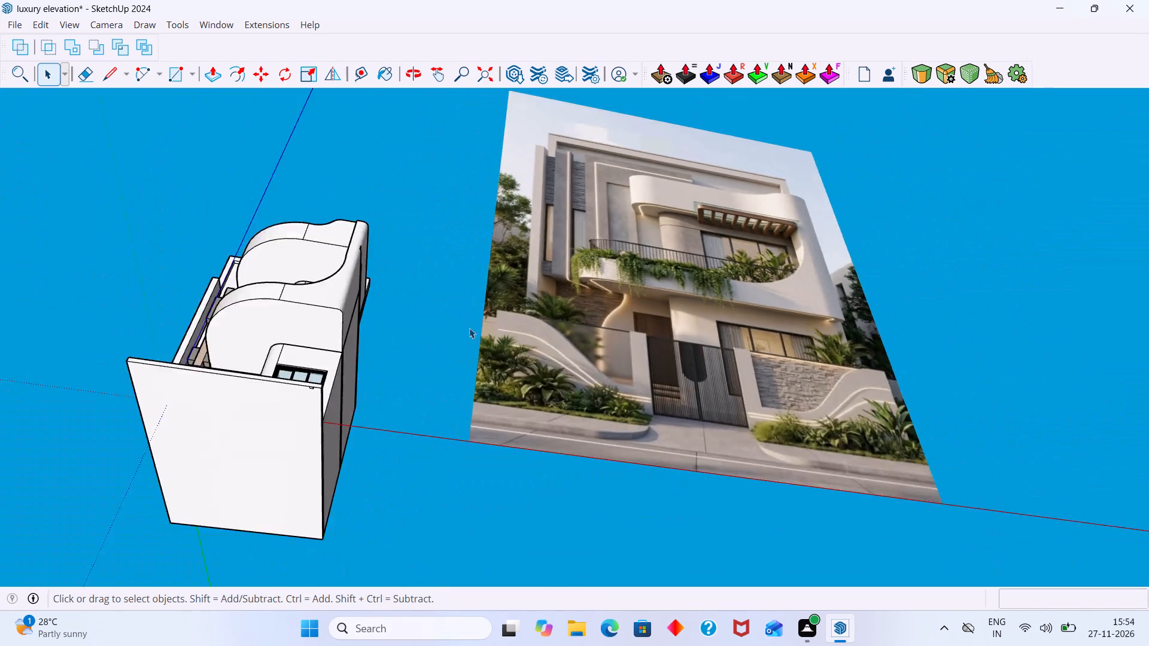
scroll(469, 328, down, 3)
middle_drag(397, 358, 402, 464)
scroll(361, 321, up, 13)
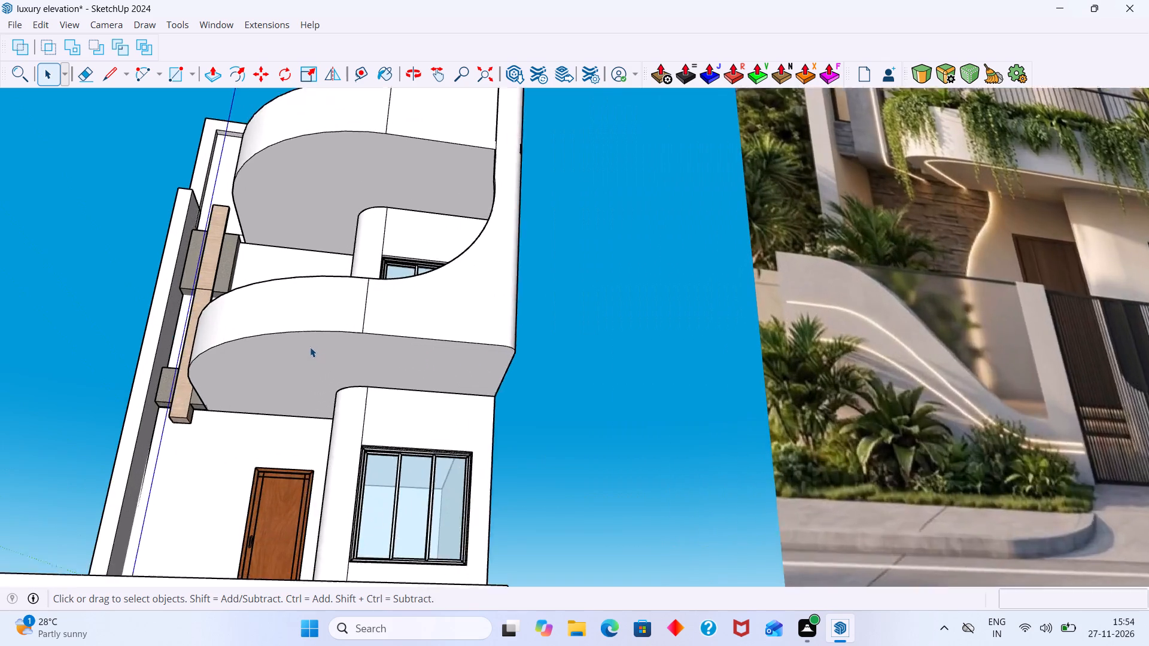
scroll(310, 347, up, 4)
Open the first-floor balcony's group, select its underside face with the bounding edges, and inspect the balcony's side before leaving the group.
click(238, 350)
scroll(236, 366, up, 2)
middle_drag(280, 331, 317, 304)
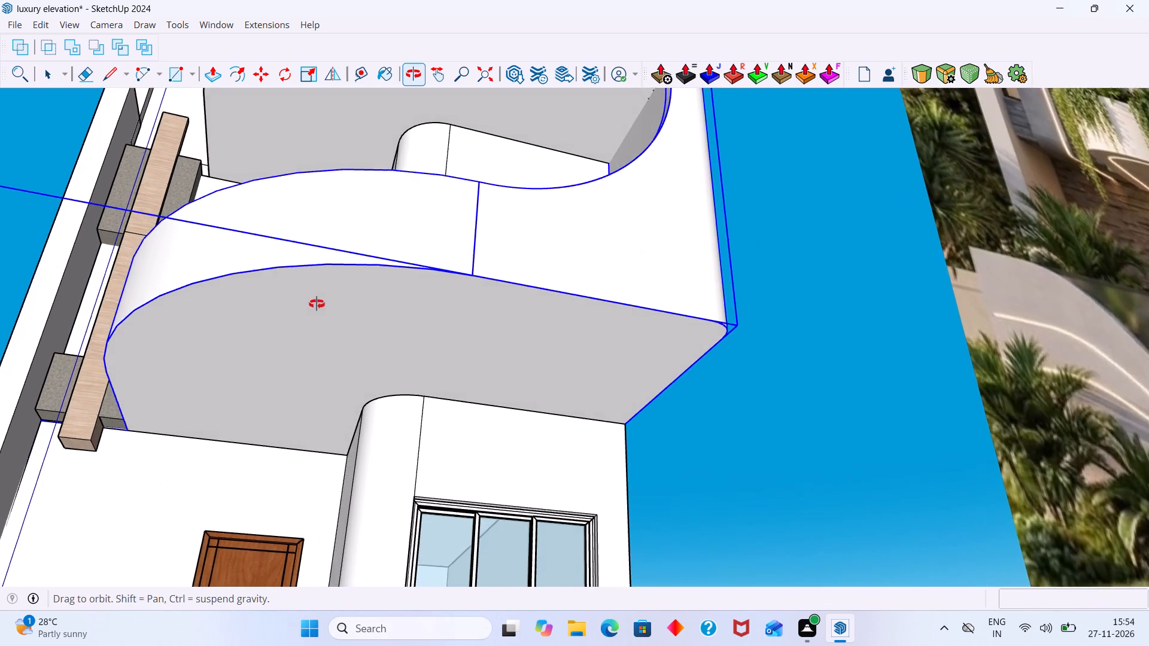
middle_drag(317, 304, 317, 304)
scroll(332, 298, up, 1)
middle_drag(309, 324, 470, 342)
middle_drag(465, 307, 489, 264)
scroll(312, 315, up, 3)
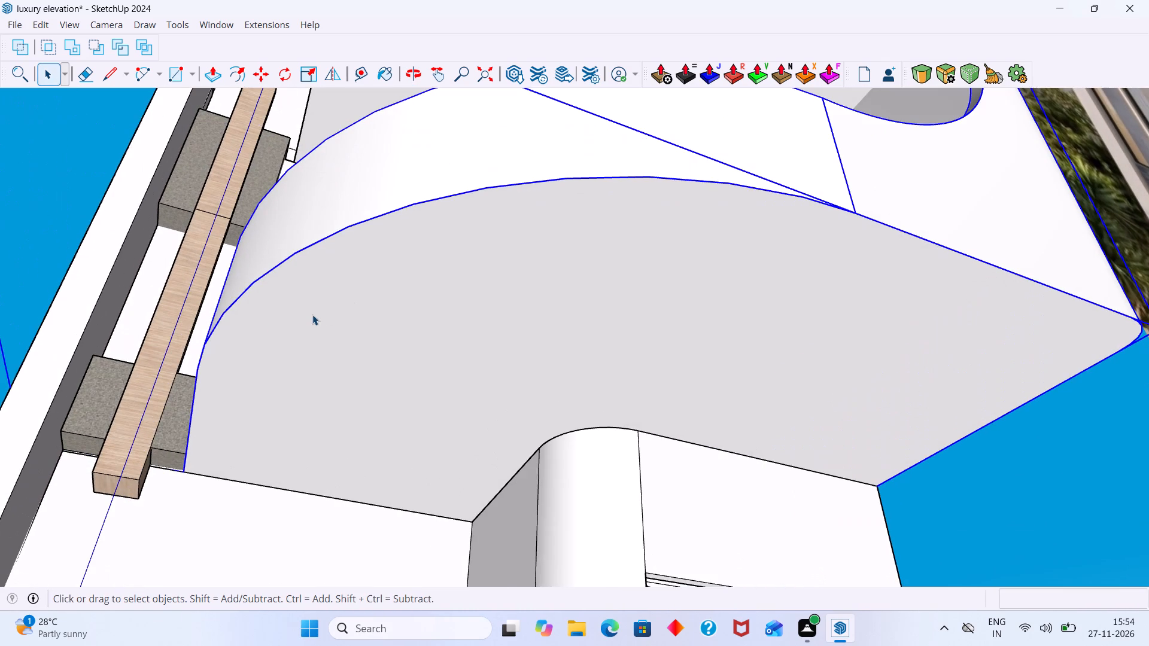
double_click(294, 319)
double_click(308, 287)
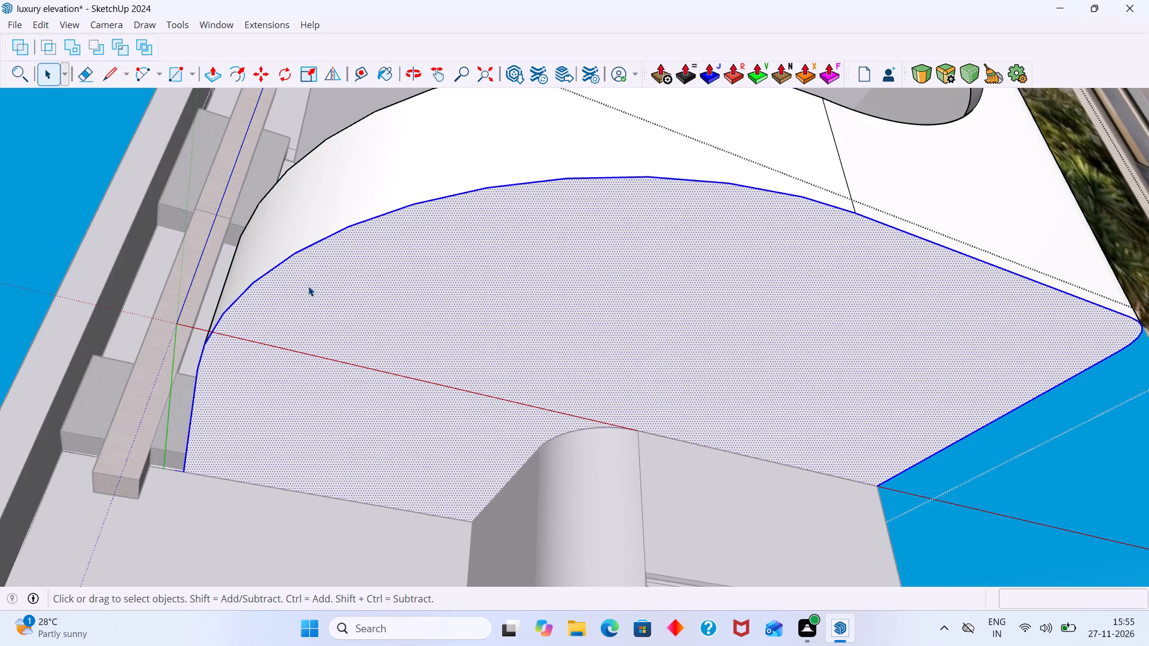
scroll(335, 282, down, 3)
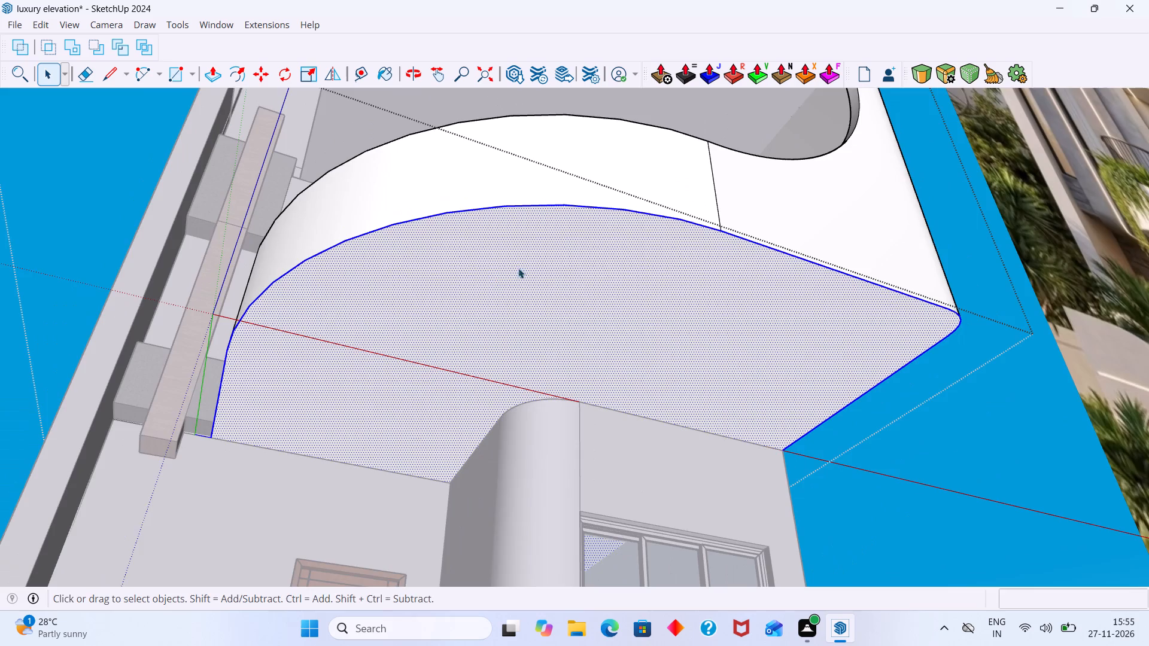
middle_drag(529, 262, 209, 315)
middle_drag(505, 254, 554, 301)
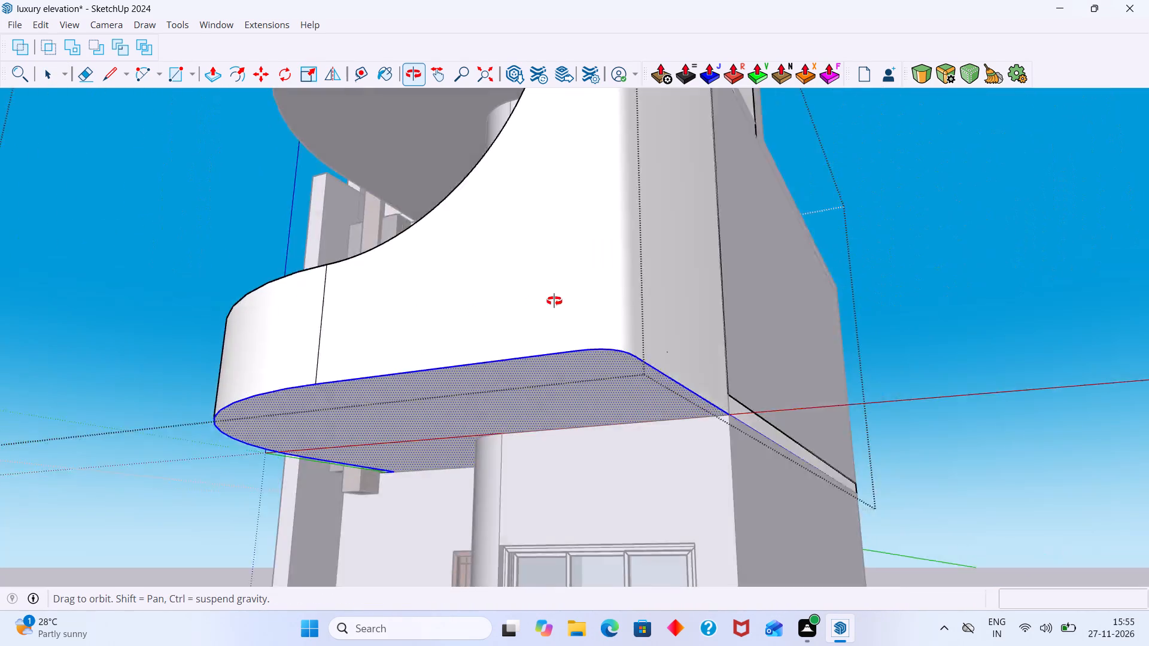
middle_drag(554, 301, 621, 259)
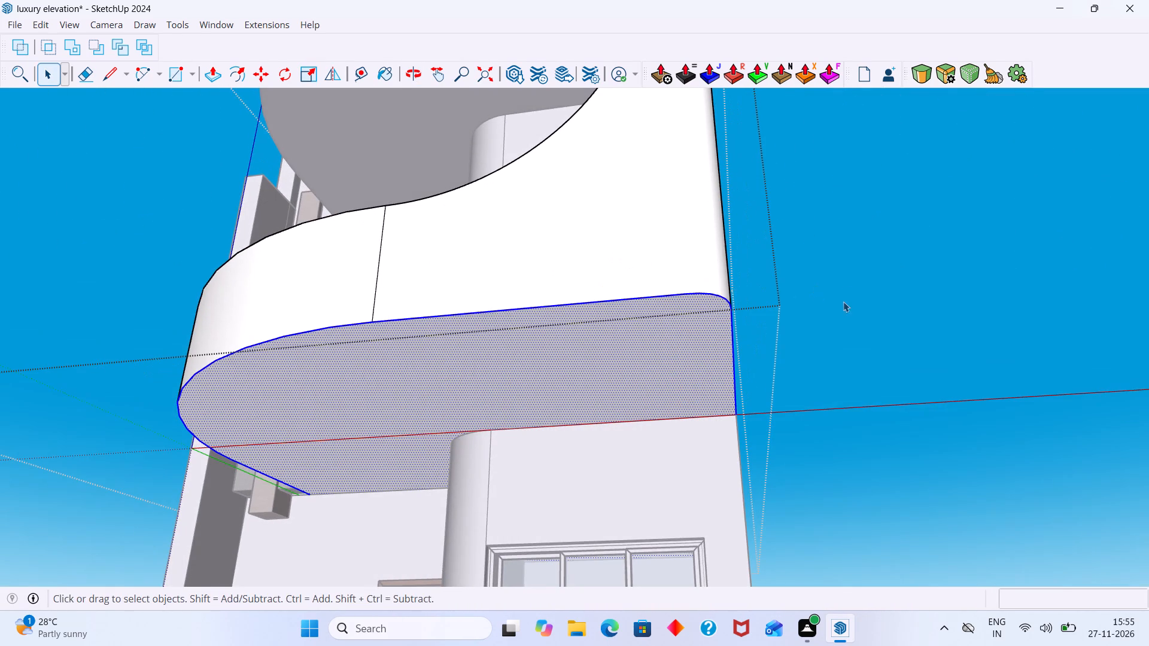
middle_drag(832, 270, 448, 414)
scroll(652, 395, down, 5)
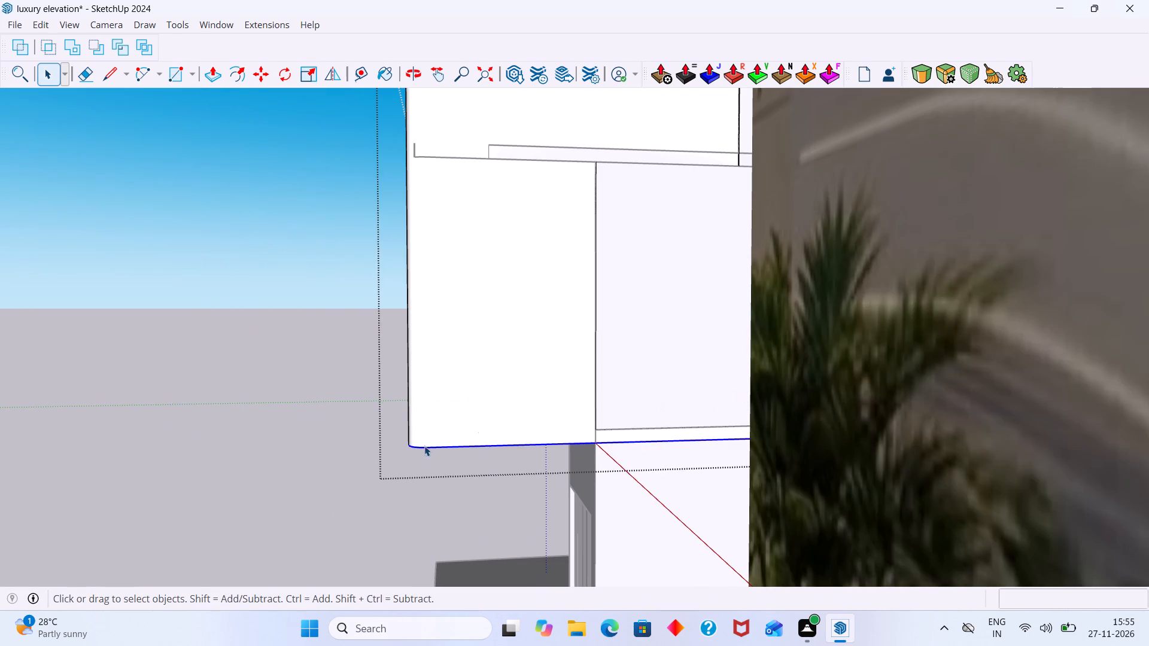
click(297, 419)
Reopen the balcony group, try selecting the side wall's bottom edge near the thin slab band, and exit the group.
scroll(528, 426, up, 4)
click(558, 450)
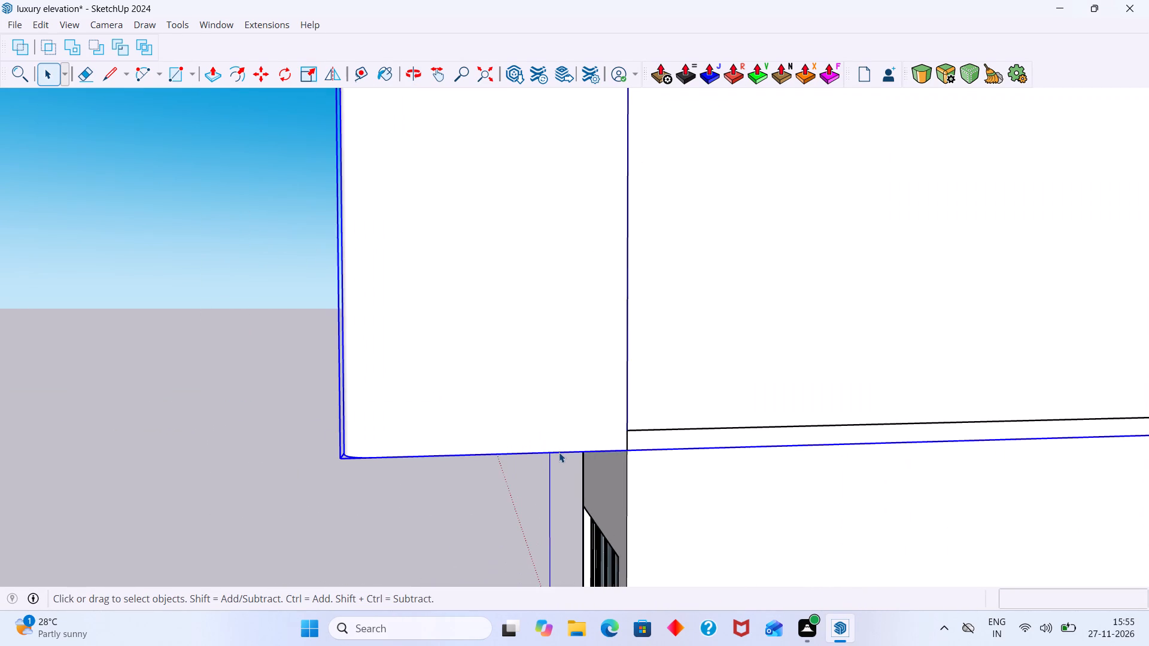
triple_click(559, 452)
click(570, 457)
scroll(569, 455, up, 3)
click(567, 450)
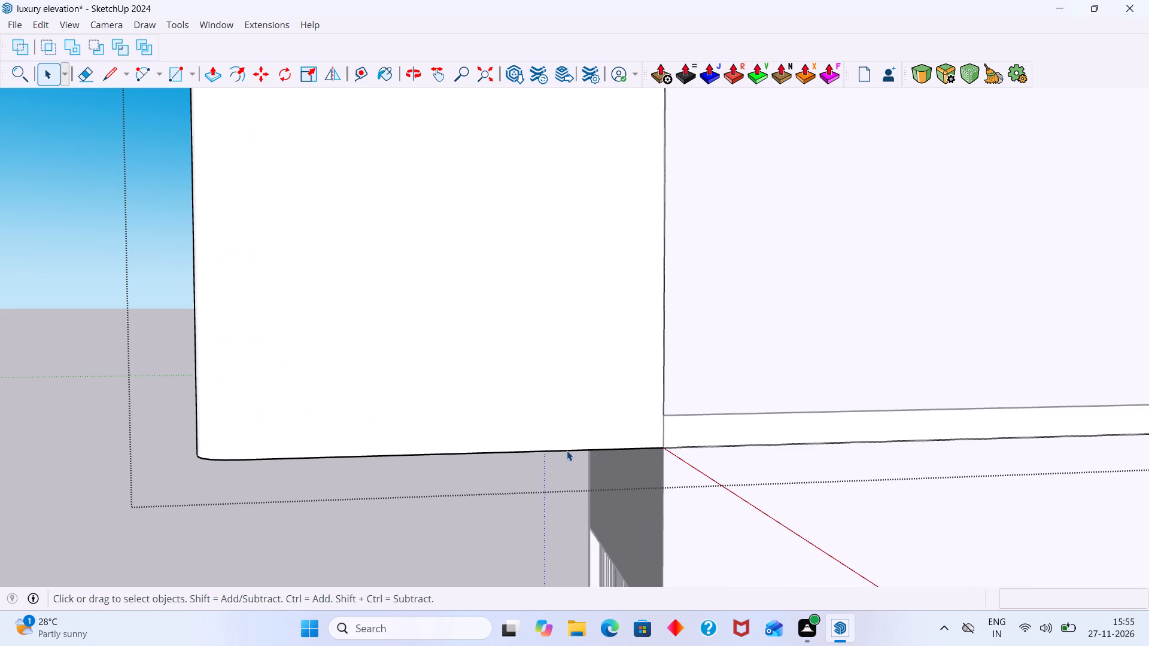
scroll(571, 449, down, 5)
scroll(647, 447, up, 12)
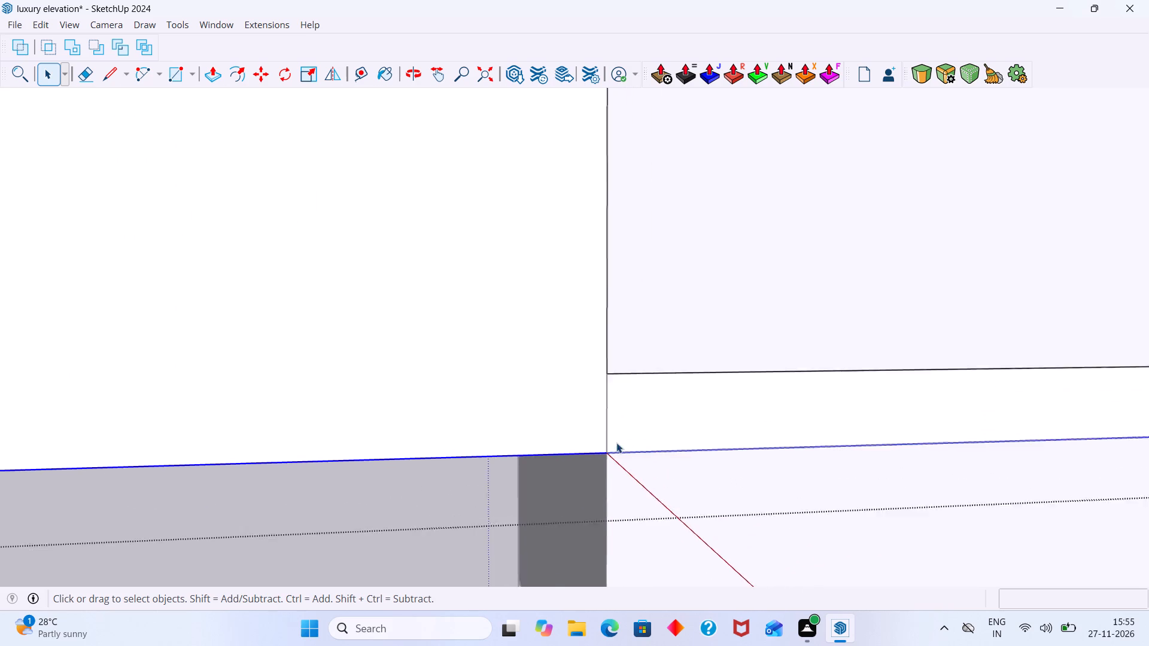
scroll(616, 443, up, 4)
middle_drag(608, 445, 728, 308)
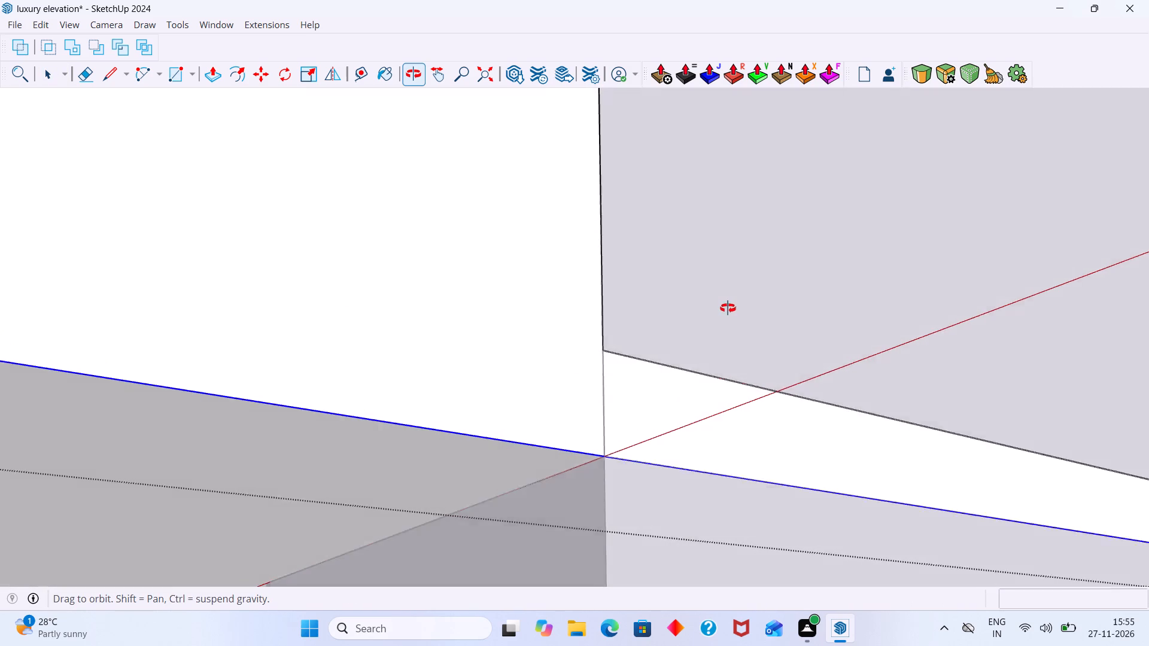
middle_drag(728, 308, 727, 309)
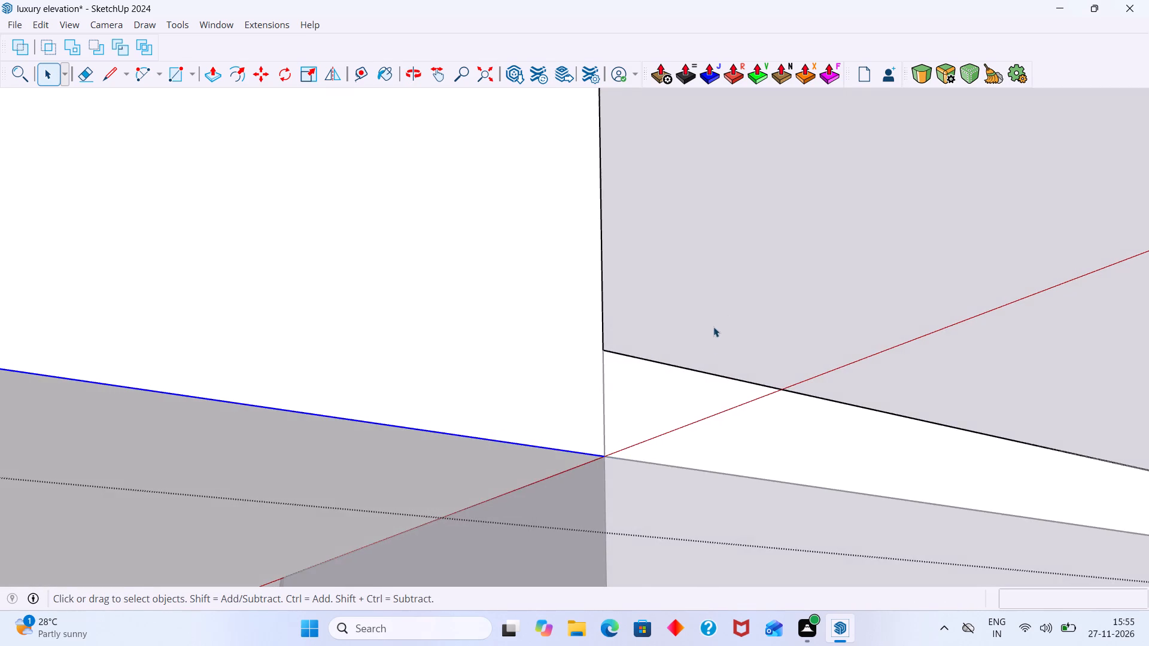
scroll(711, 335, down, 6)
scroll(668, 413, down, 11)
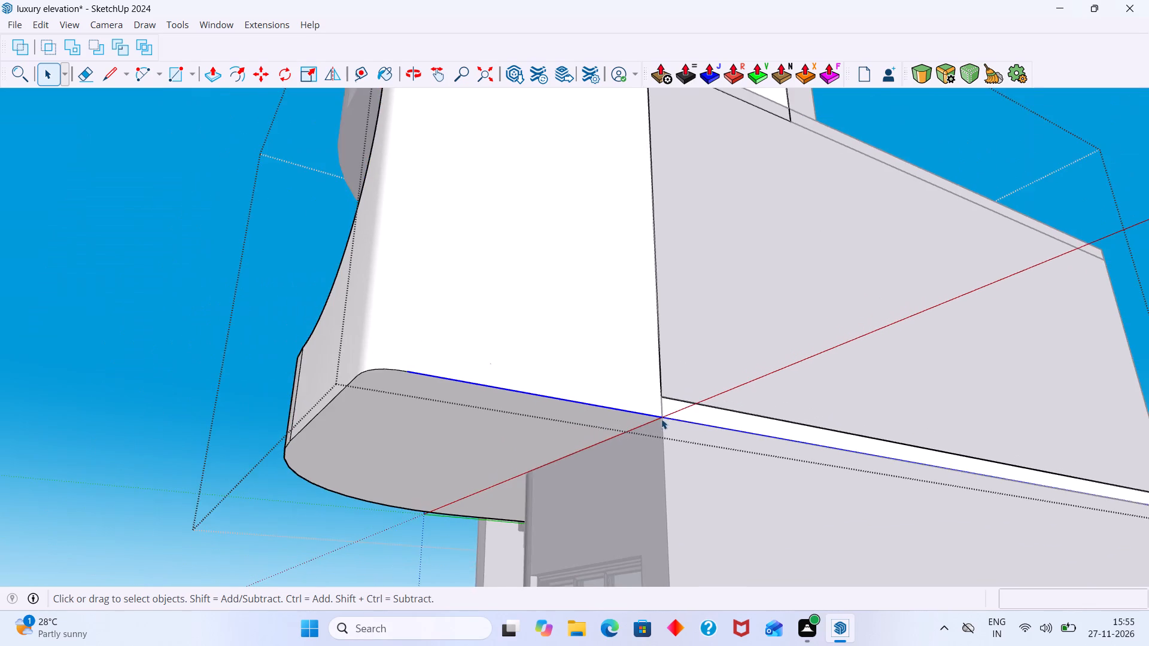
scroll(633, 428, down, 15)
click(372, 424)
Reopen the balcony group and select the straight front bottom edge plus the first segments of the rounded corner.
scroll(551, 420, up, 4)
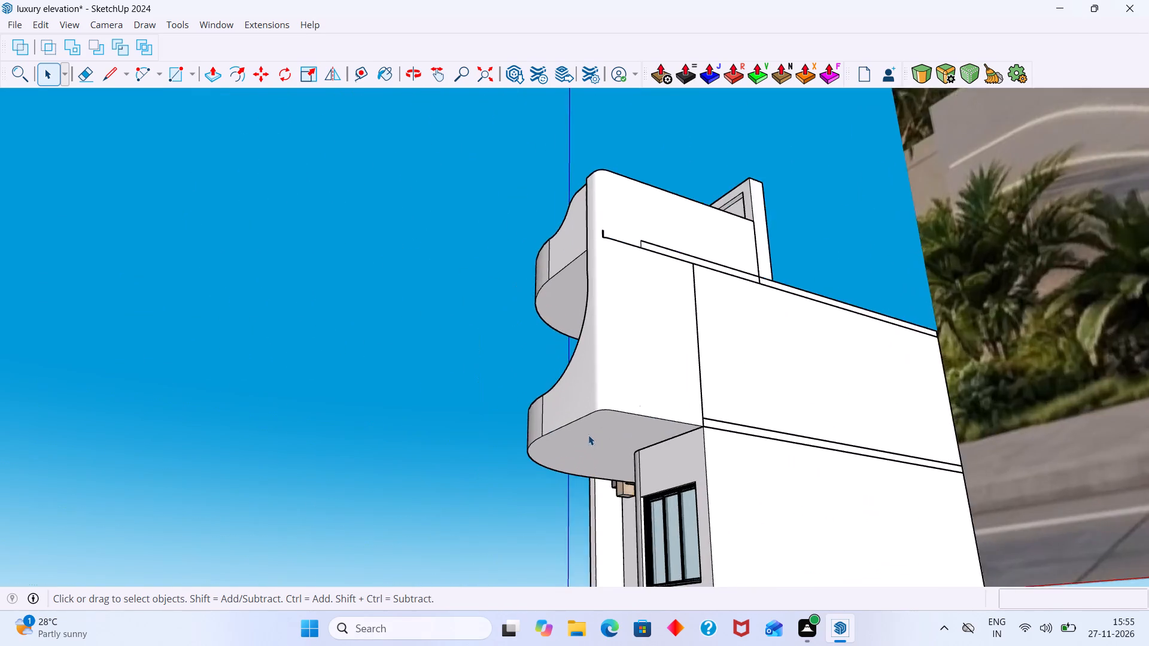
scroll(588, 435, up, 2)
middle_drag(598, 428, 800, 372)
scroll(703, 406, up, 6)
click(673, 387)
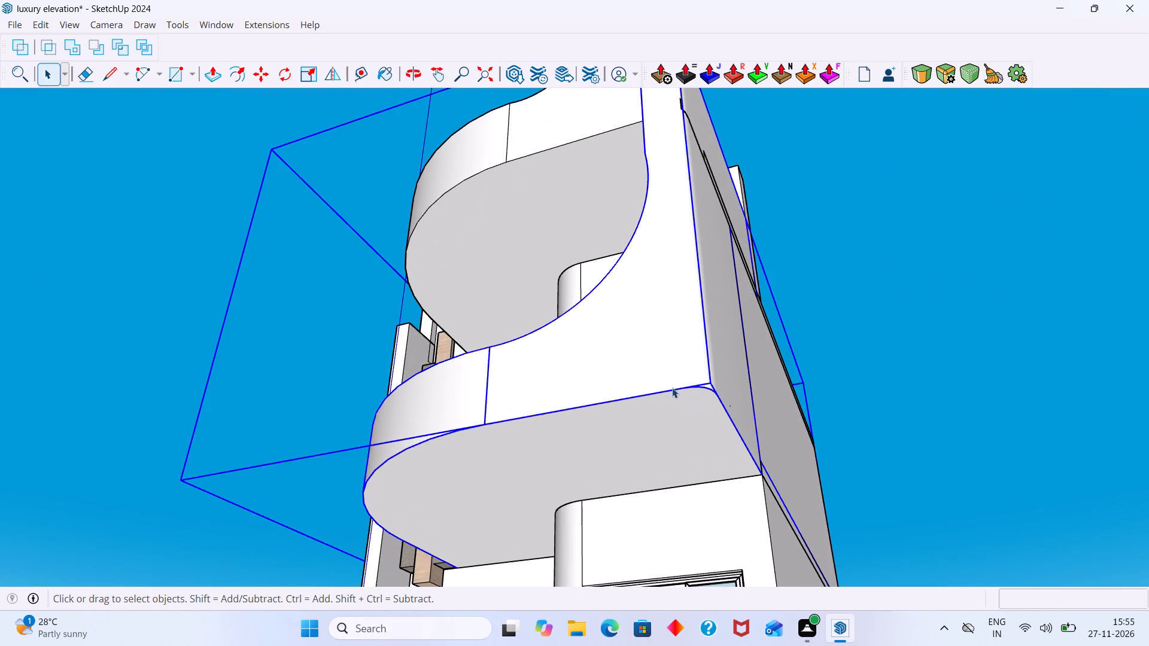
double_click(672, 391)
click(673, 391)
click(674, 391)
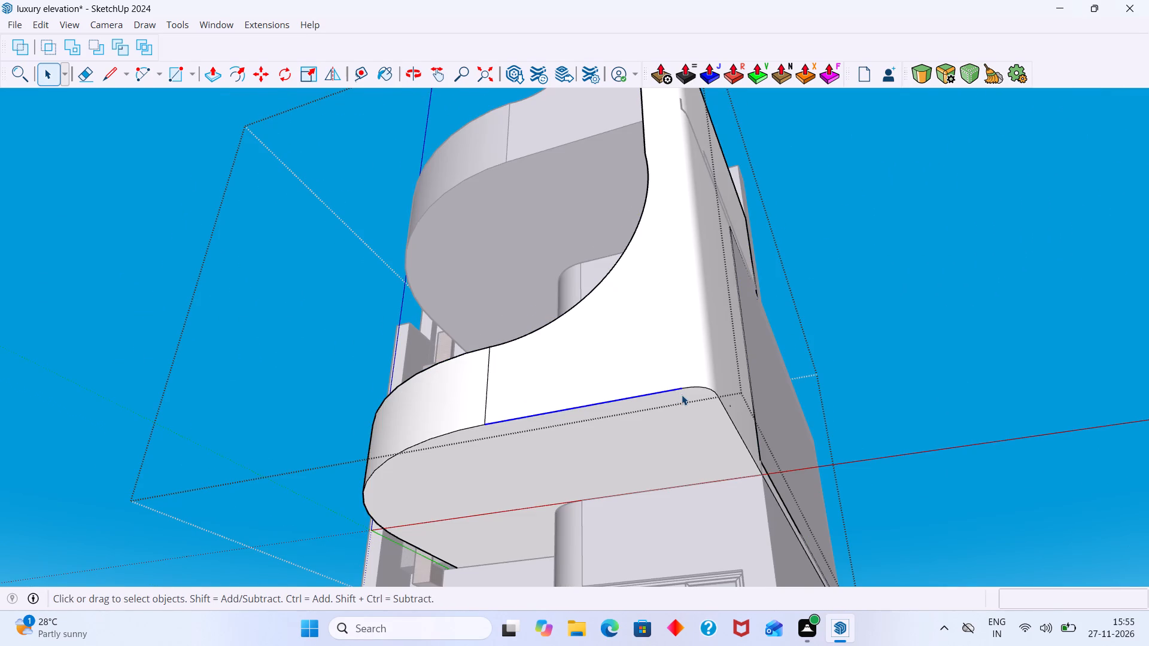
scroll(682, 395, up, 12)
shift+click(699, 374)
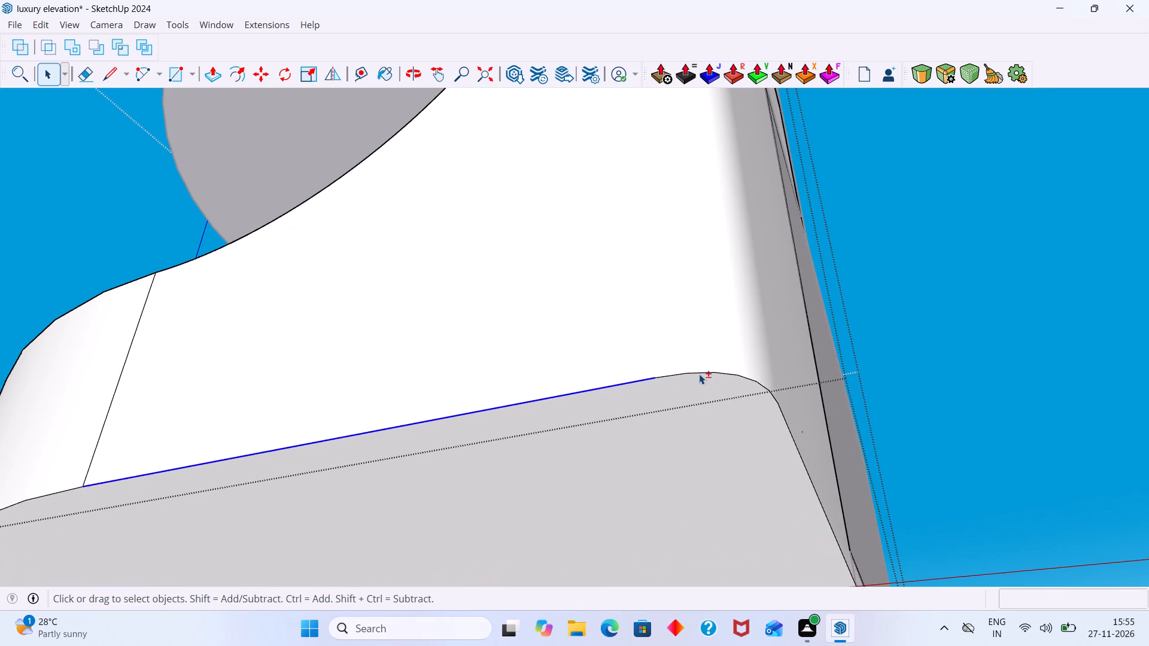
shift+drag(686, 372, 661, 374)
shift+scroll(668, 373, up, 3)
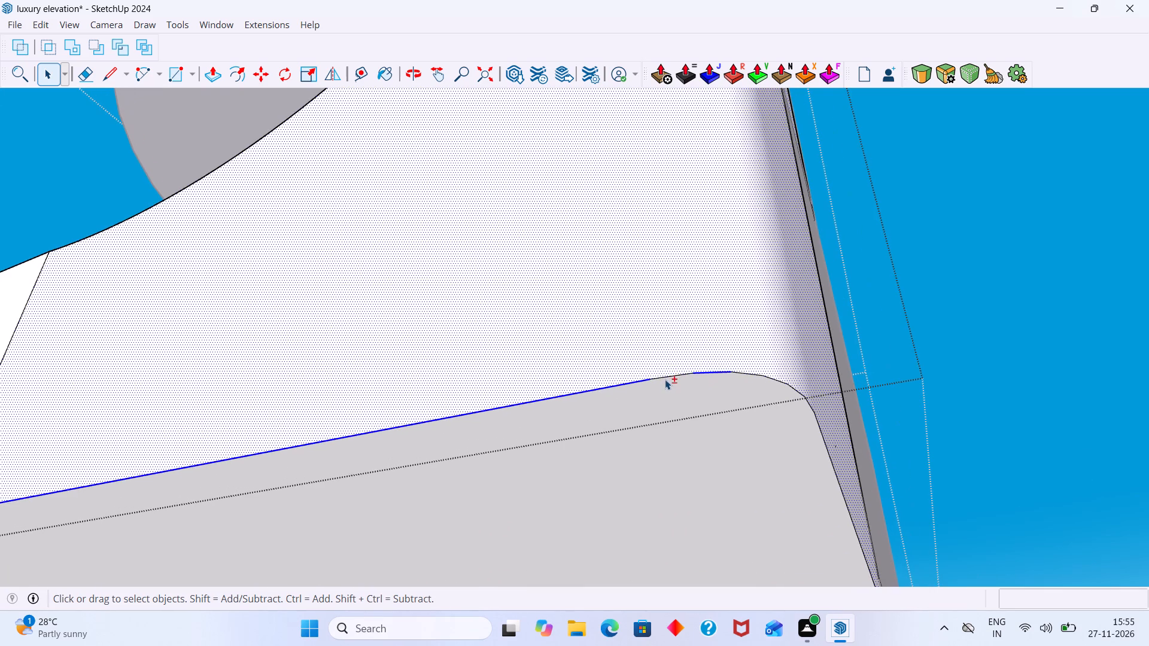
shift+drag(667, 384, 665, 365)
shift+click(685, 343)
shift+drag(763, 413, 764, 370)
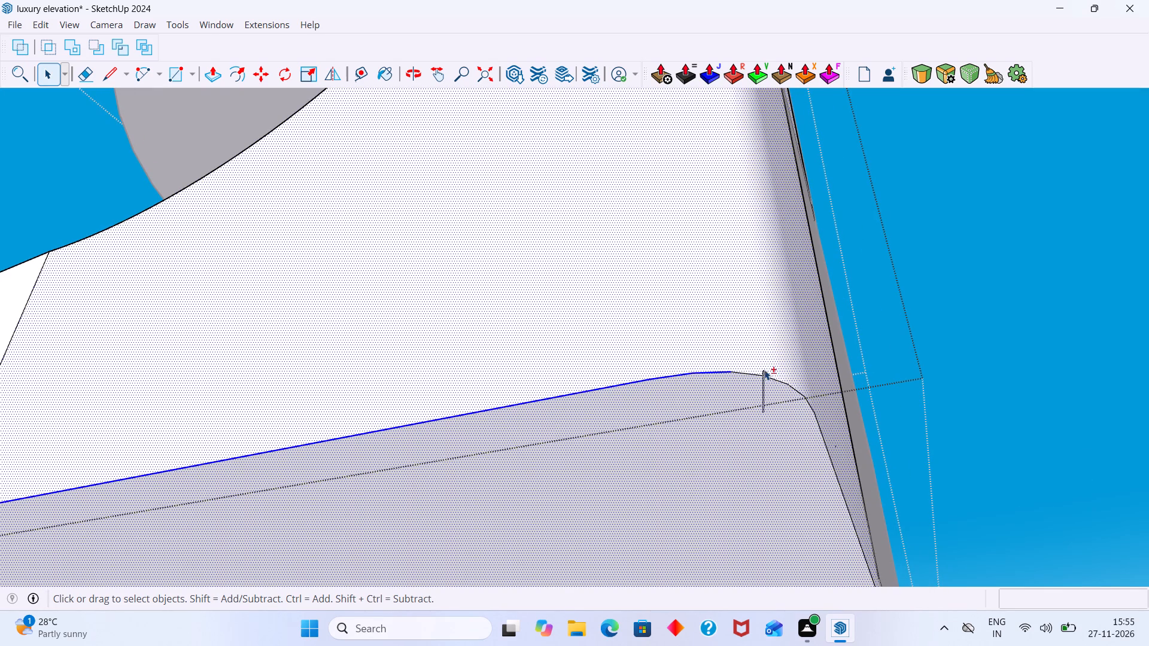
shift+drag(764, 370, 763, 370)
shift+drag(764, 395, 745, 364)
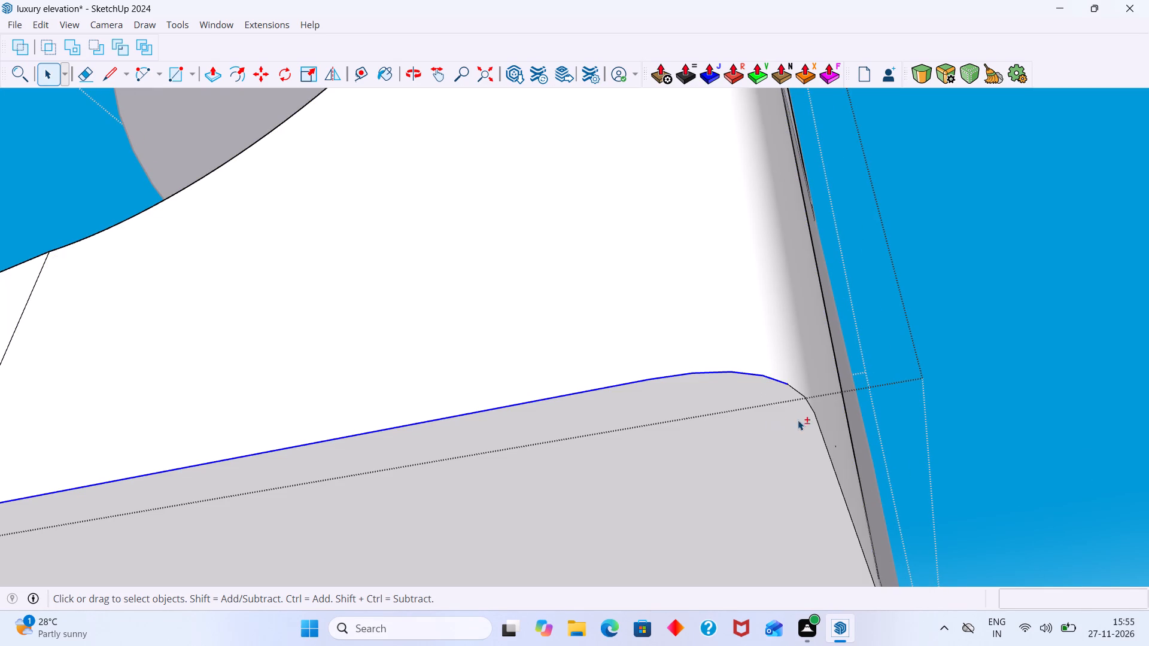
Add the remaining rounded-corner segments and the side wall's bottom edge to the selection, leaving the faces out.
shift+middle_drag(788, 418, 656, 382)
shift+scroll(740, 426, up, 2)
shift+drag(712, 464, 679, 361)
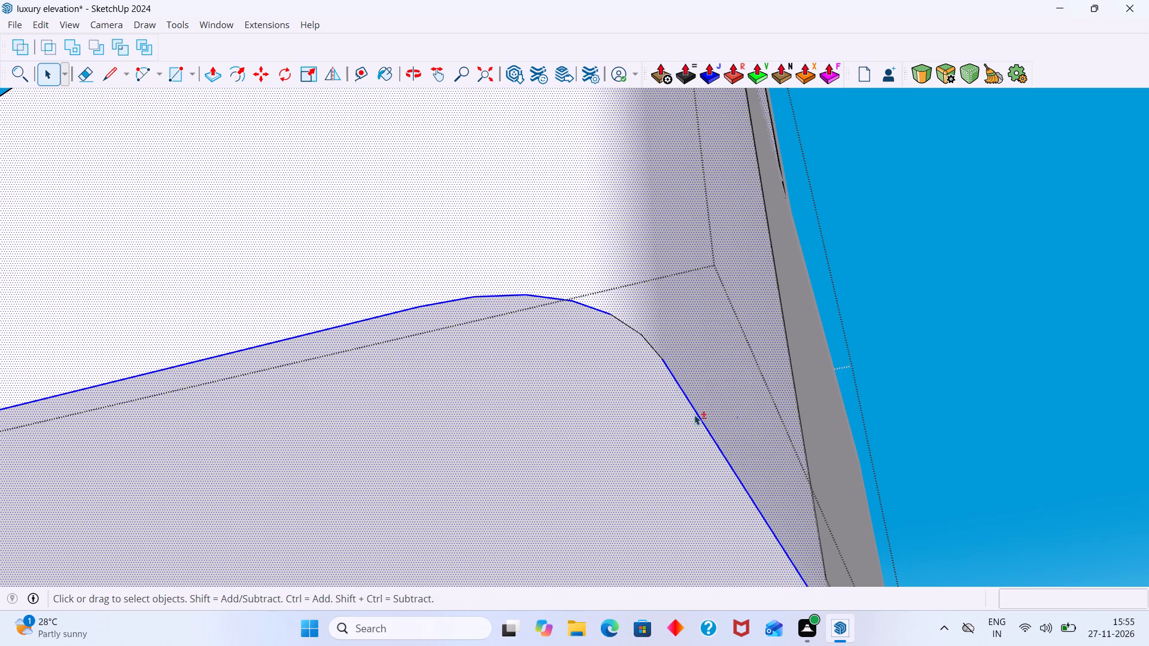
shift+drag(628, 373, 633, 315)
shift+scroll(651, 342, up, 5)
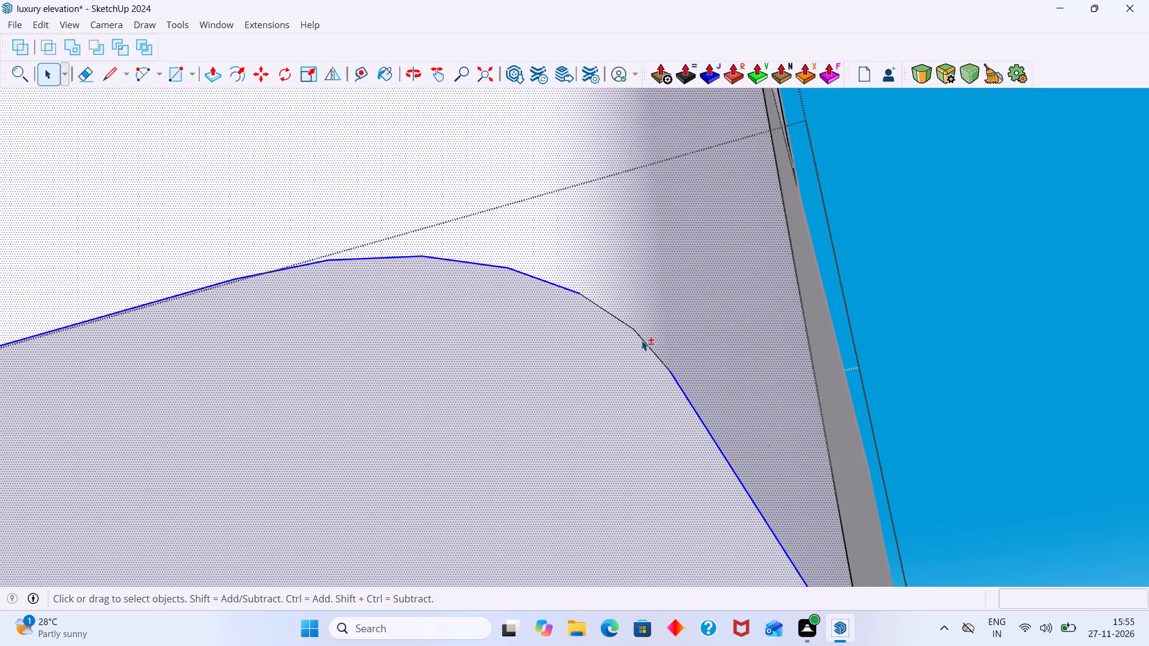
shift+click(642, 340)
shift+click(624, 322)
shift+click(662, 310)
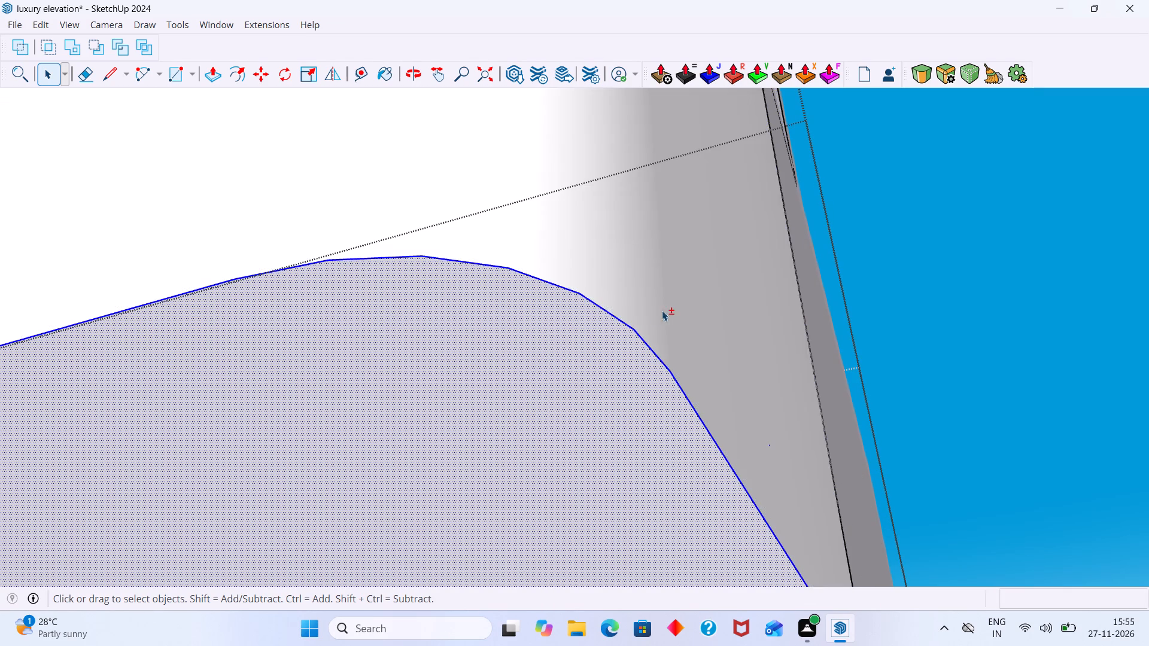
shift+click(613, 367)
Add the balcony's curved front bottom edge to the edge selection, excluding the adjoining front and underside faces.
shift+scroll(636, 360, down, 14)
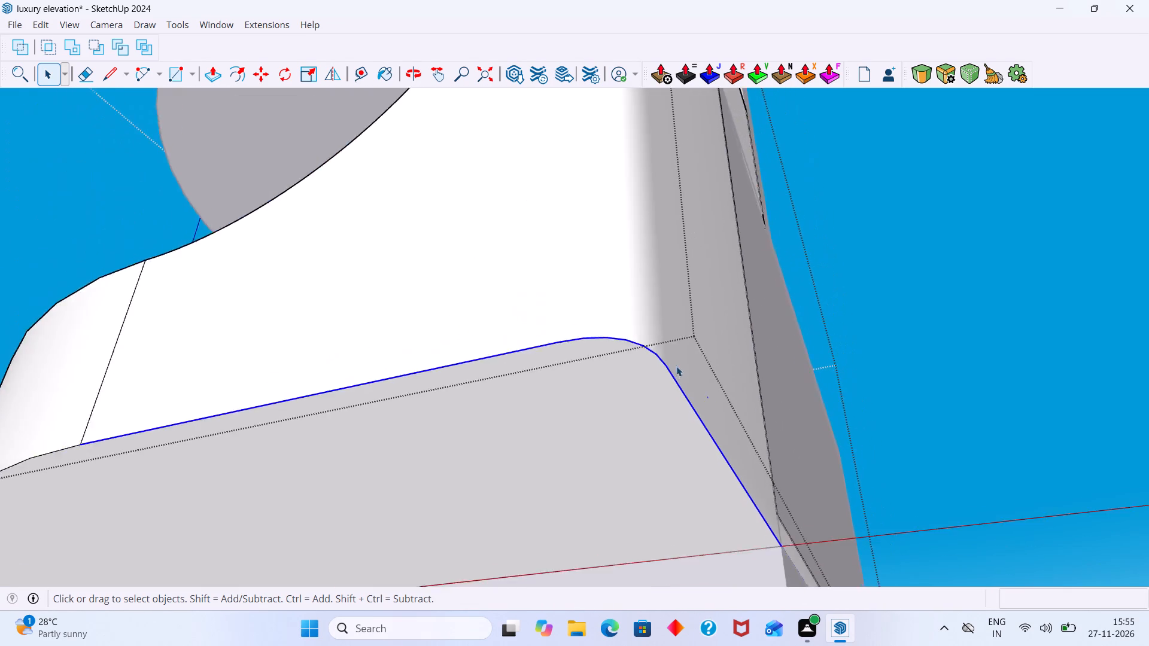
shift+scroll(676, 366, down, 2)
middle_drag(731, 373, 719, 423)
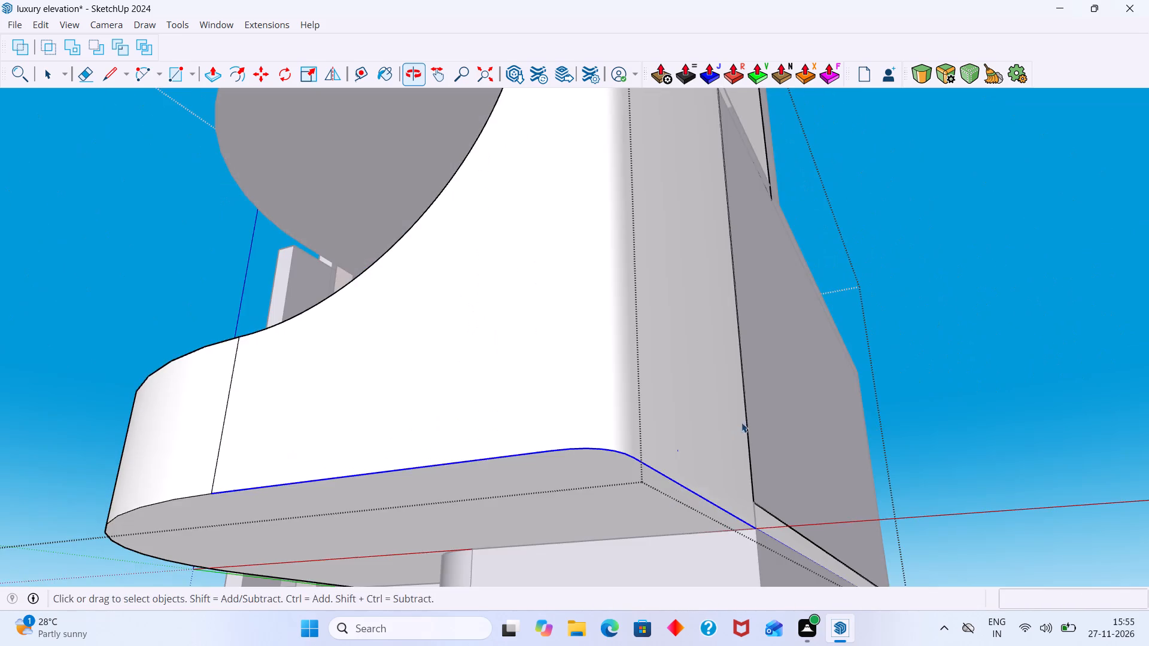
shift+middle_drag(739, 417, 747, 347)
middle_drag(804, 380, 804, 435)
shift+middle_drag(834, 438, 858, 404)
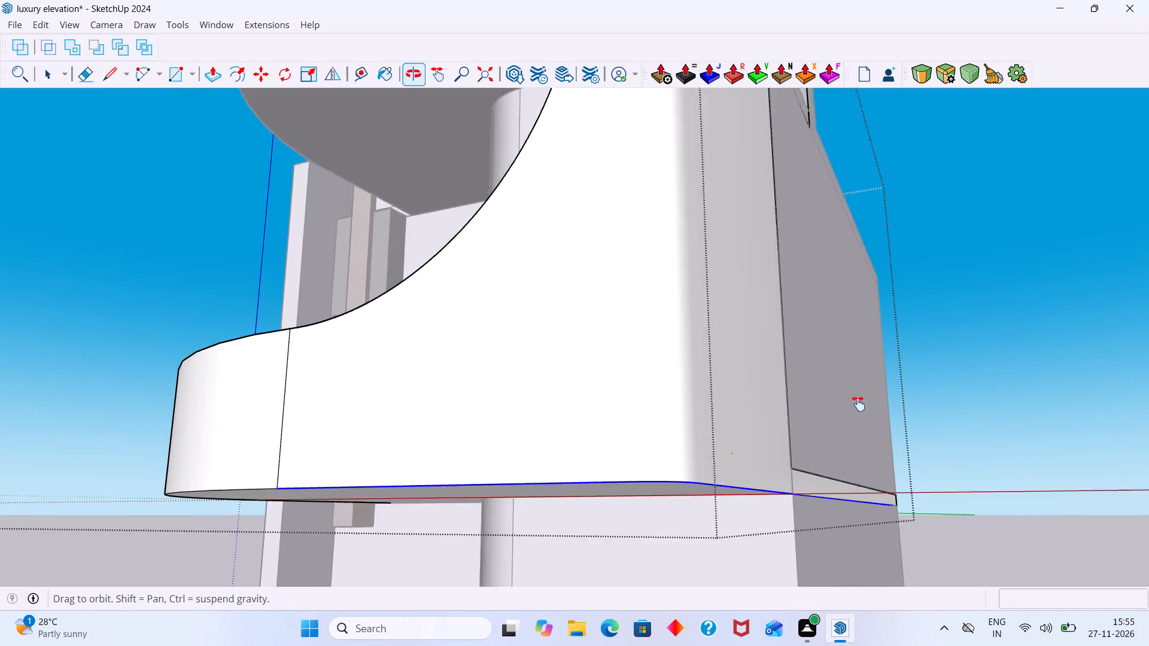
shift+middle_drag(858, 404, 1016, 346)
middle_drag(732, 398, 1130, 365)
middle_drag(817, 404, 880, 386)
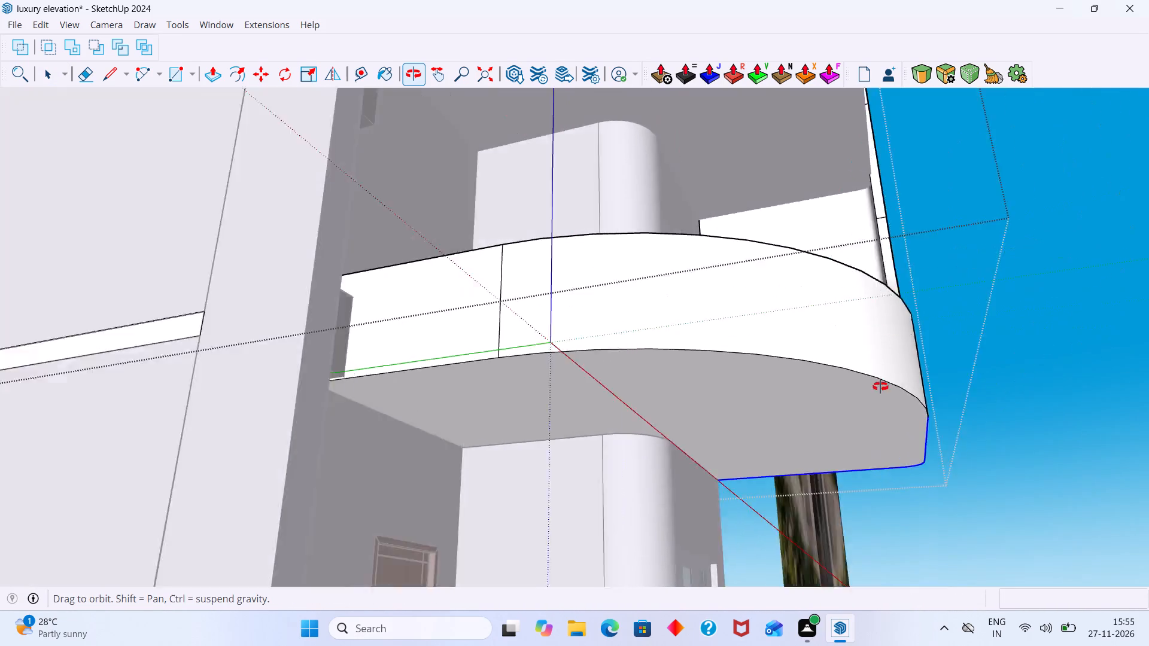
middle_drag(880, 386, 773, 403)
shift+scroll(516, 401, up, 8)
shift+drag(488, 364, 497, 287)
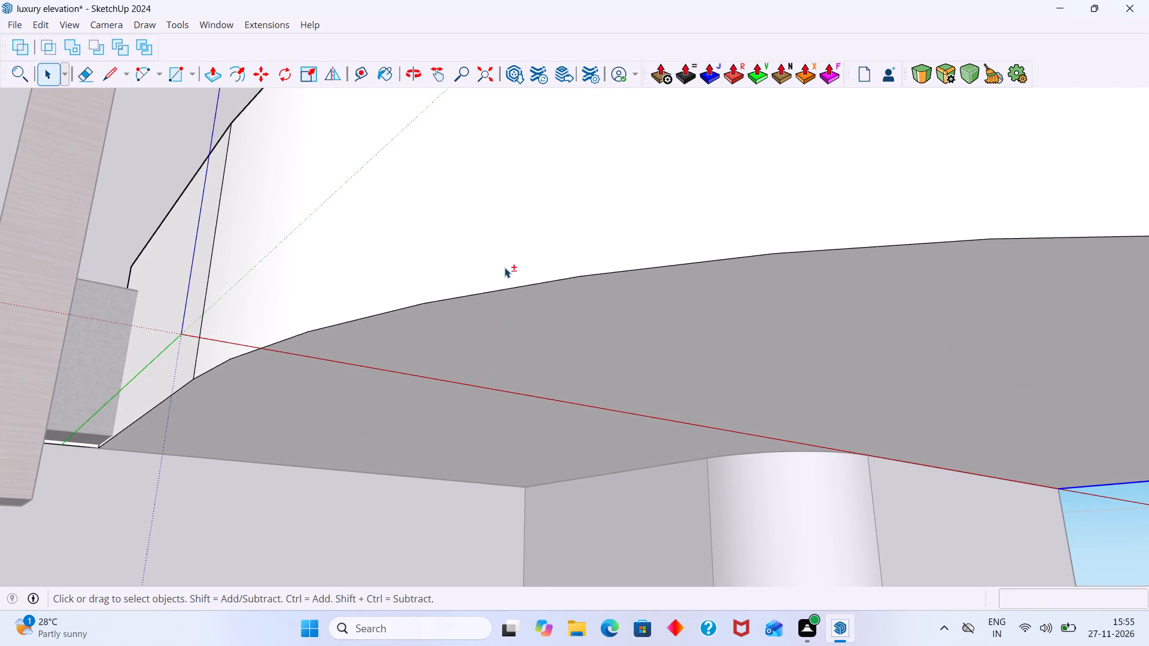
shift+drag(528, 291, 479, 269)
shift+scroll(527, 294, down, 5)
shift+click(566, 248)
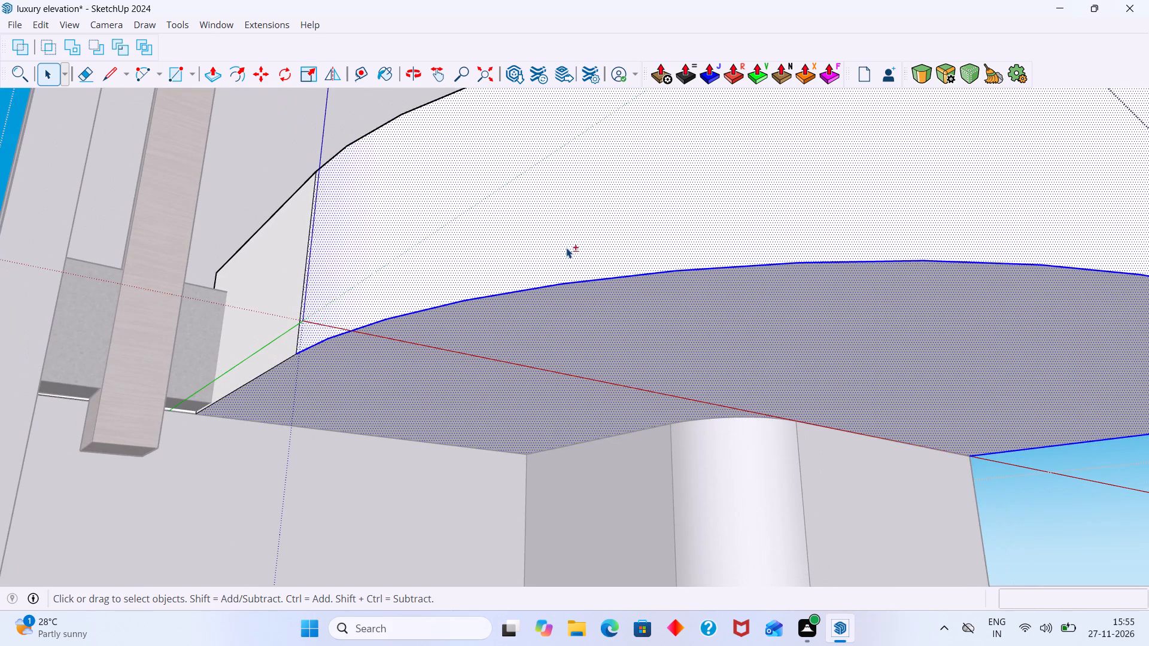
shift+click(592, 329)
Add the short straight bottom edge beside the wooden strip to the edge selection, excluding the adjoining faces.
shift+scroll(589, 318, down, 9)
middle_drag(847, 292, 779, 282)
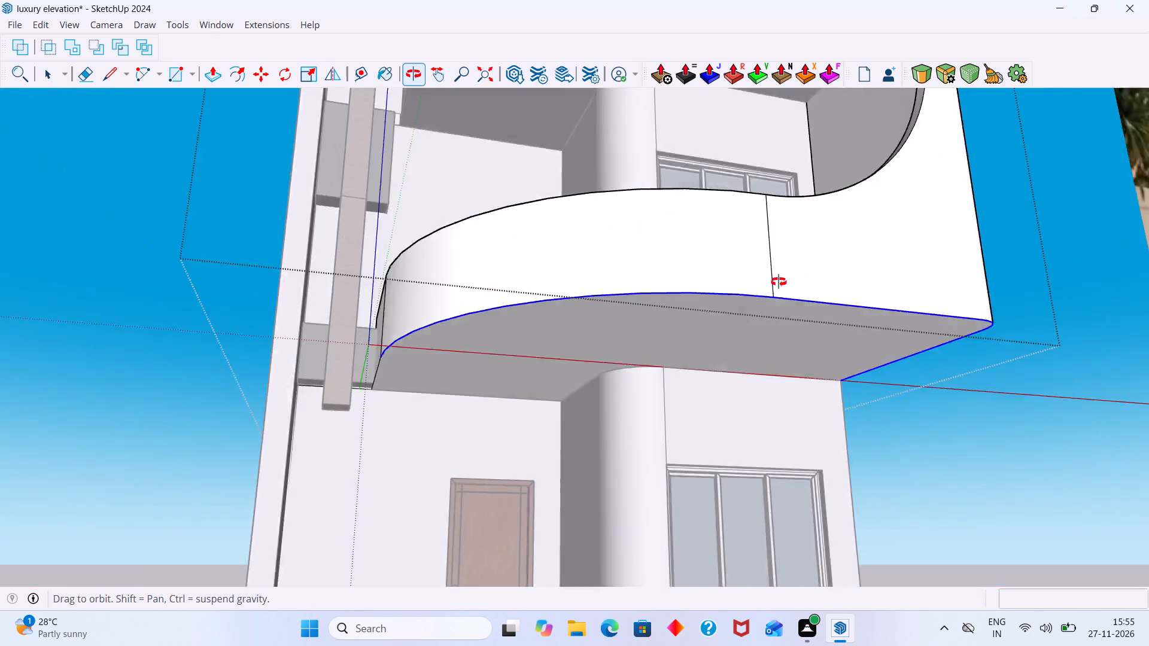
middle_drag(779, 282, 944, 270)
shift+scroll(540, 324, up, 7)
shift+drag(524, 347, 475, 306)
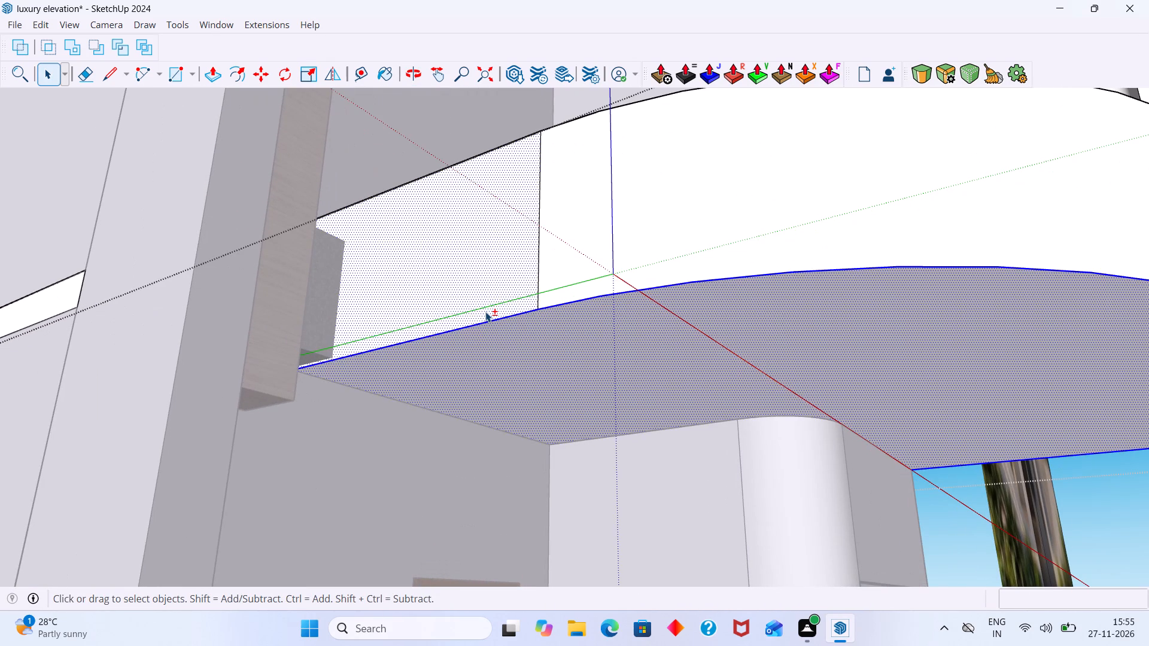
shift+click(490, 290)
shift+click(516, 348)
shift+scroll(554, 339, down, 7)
Draw a 5" vertical line separating the balcony's side wall face from the narrow horizontal band beside its bottom corner.
middle_drag(568, 351, 564, 290)
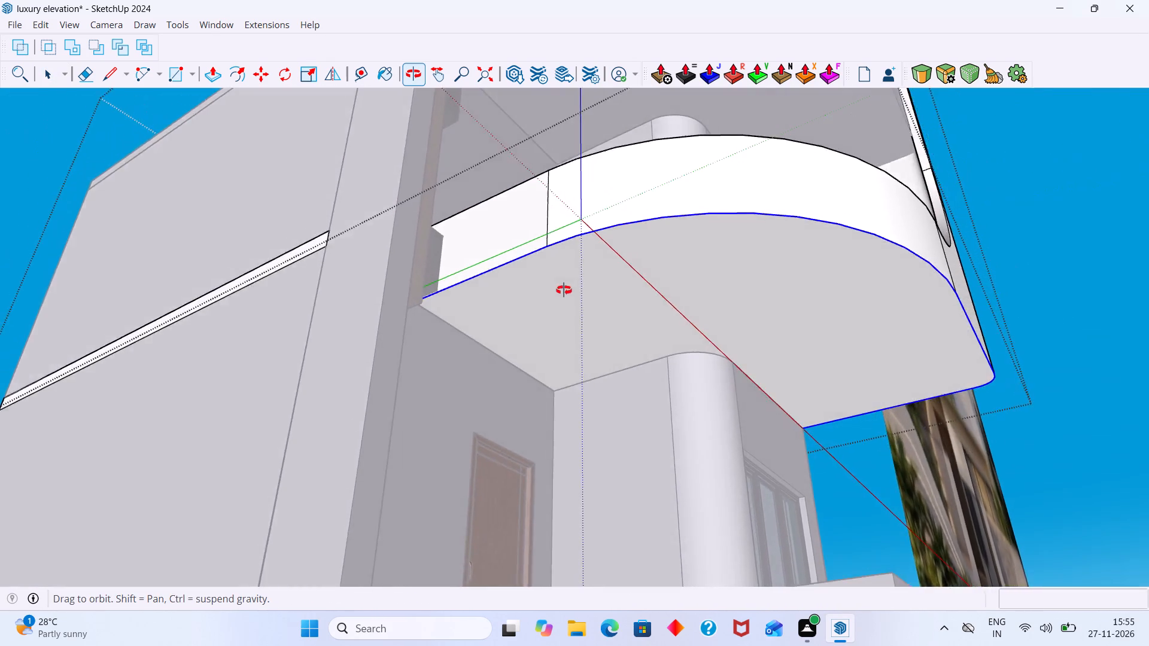
middle_drag(564, 290, 244, 327)
middle_drag(571, 297, 365, 342)
scroll(548, 301, up, 1)
middle_drag(686, 322, 520, 372)
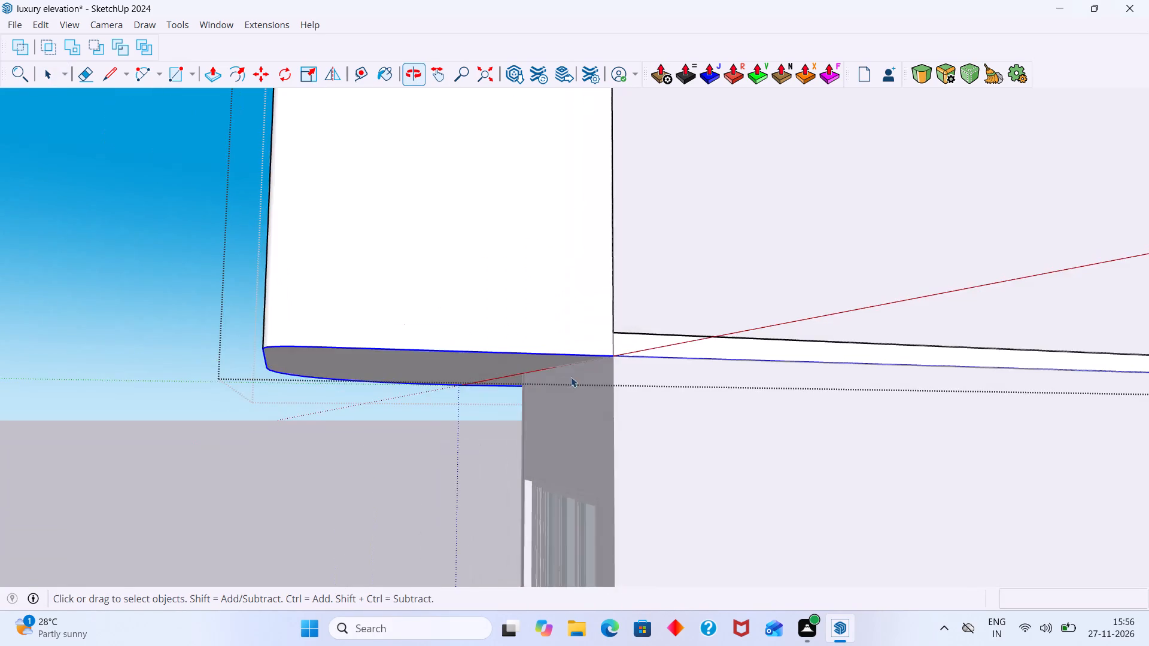
scroll(630, 384, up, 5)
double_click(642, 335)
click(647, 334)
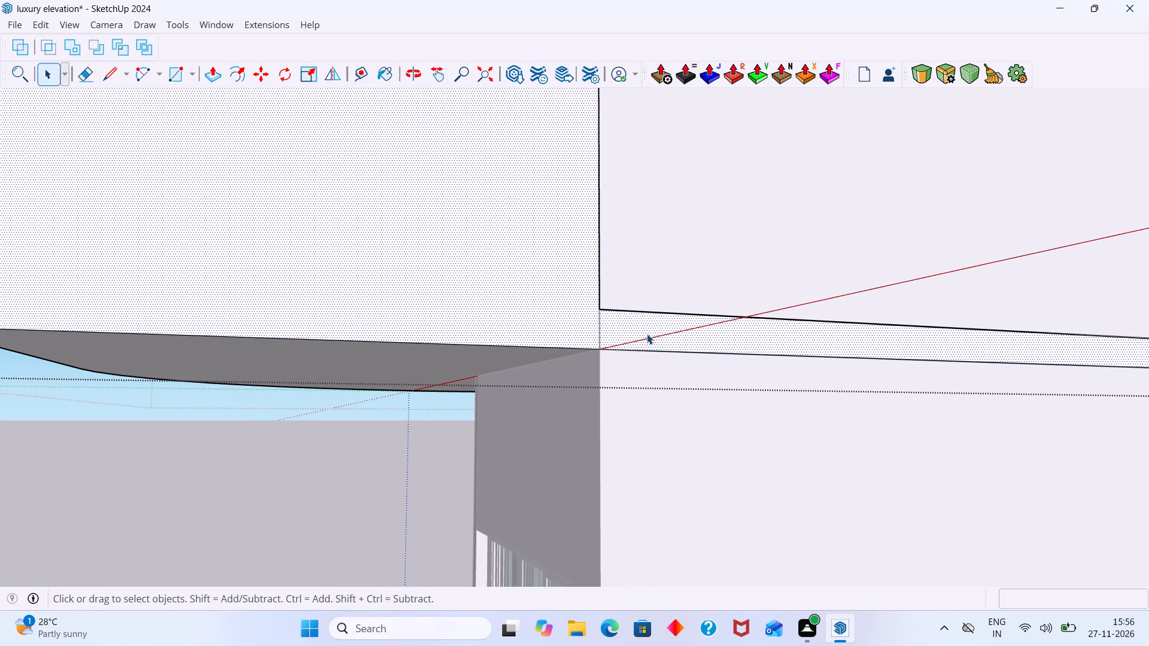
key(l)
click(598, 310)
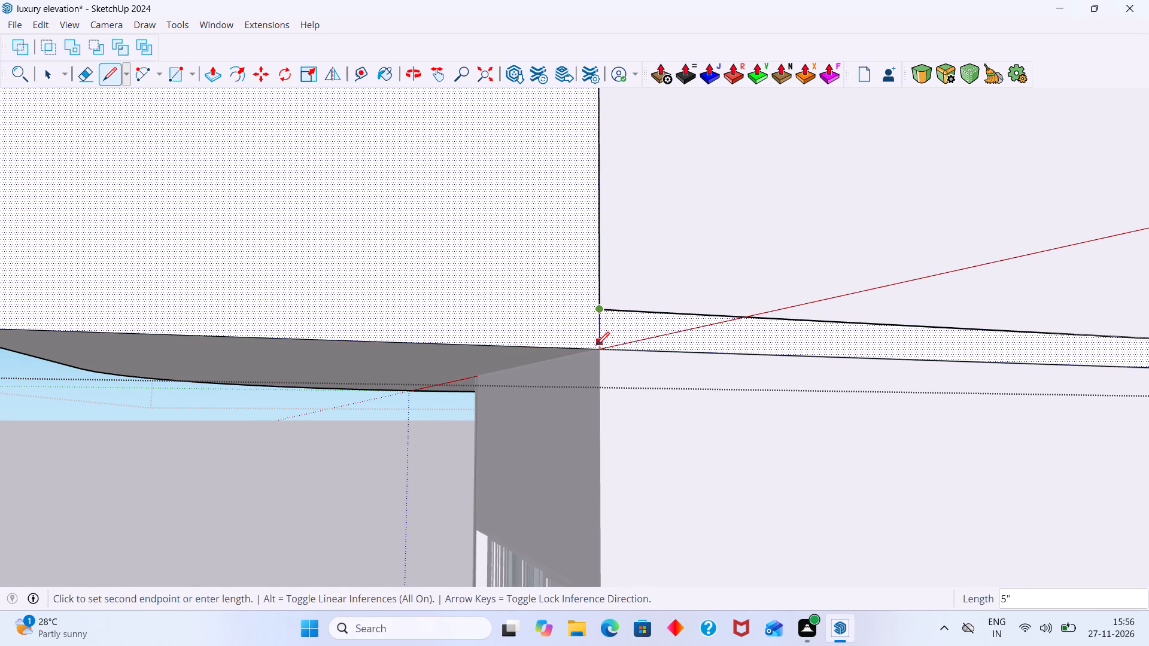
click(599, 346)
key(space)
Select the side wall's bottom edge, the straight front bottom edge and the rounded-corner segments between them, leaving the faces out.
scroll(601, 361, down, 5)
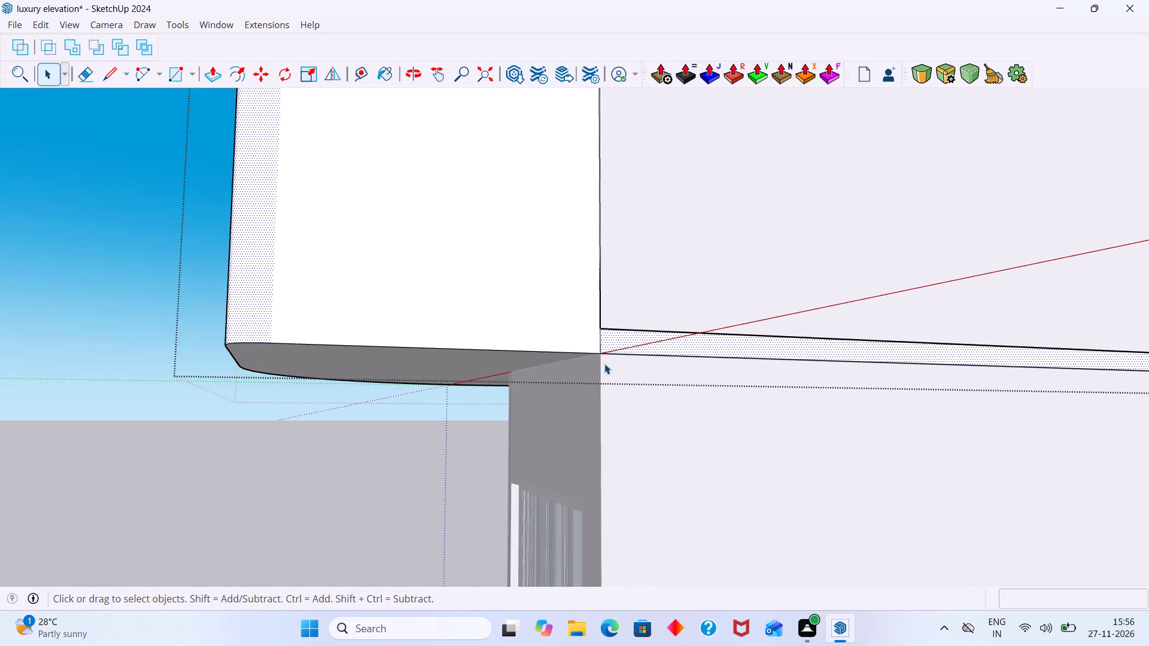
middle_drag(604, 364, 676, 291)
scroll(667, 287, up, 5)
click(651, 285)
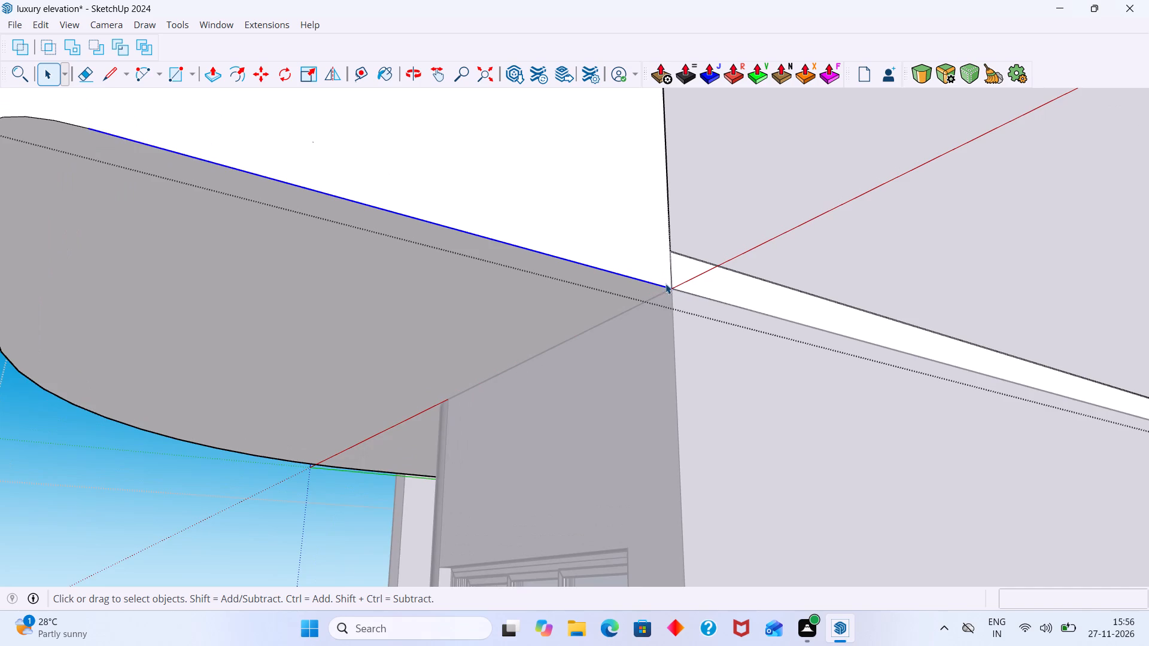
scroll(665, 284, down, 6)
middle_drag(573, 324, 850, 364)
shift+scroll(717, 326, up, 4)
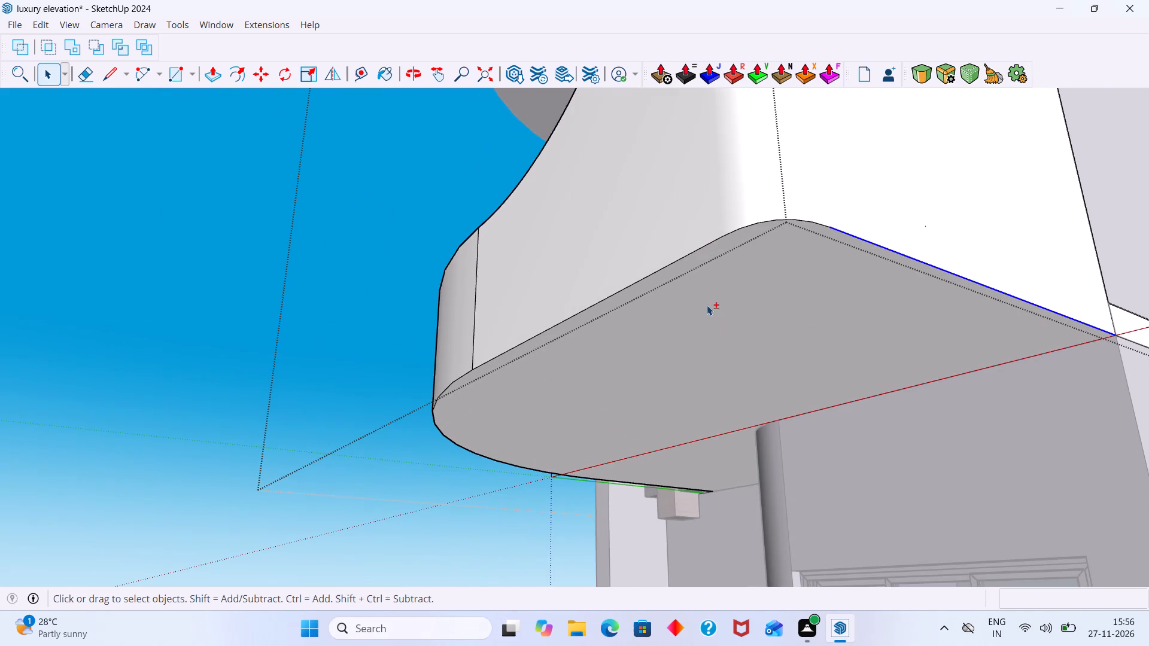
shift+drag(696, 297, 662, 236)
shift+click(763, 205)
shift+click(861, 176)
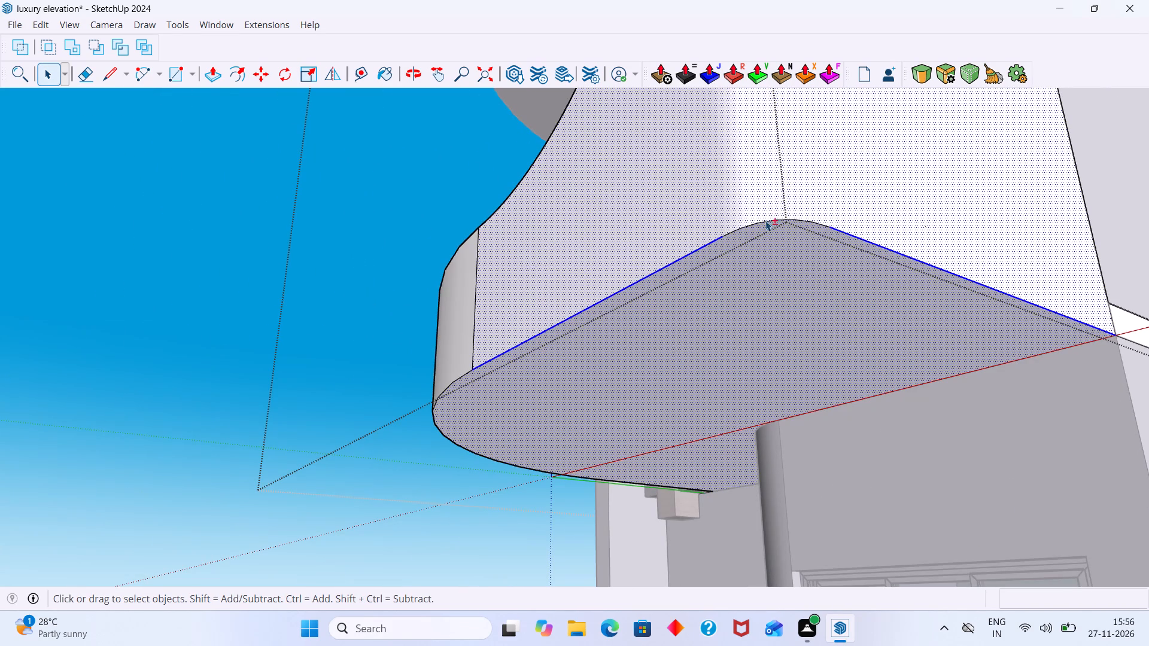
shift+scroll(755, 270, up, 2)
shift+drag(768, 234, 731, 196)
shift+drag(796, 242, 789, 194)
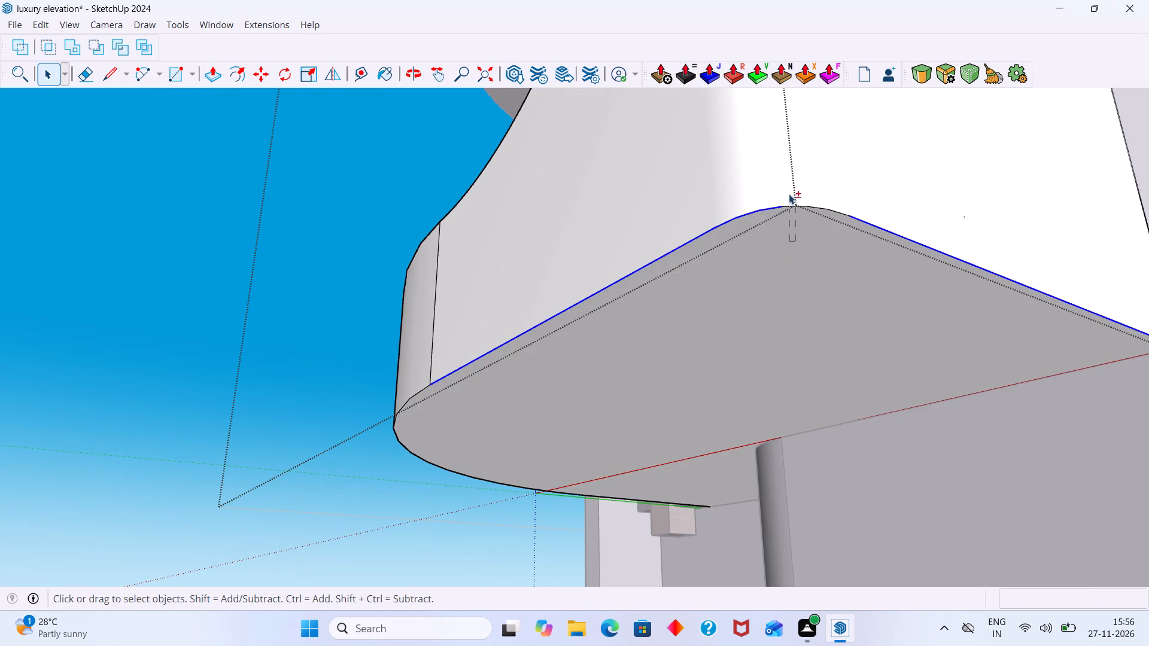
shift+drag(789, 194, 789, 190)
shift+drag(835, 248, 826, 194)
shift+scroll(831, 212, up, 9)
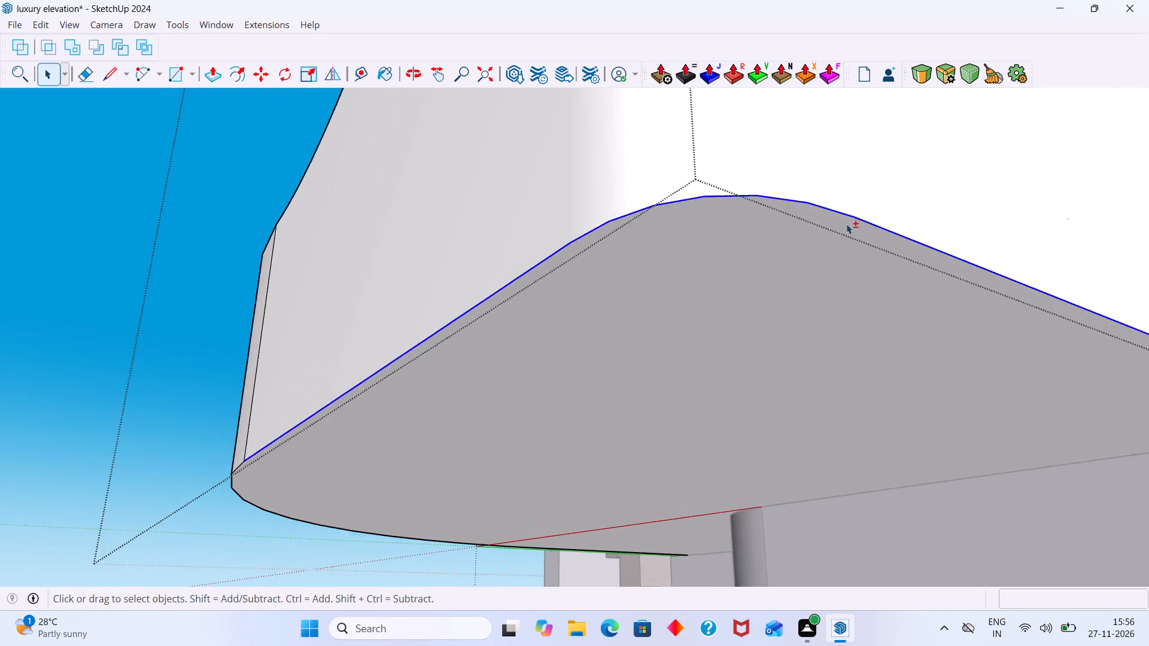
shift+scroll(846, 224, up, 2)
Add the curved front bottom edge and the short straight edge beside the wooden strip to the selection, excluding adjoining faces.
scroll(706, 273, down, 7)
middle_drag(789, 282, 782, 333)
middle_drag(780, 330, 808, 386)
shift+scroll(752, 352, down, 4)
middle_drag(762, 328, 801, 217)
scroll(804, 222, down, 2)
shift+middle_drag(768, 289, 1123, 234)
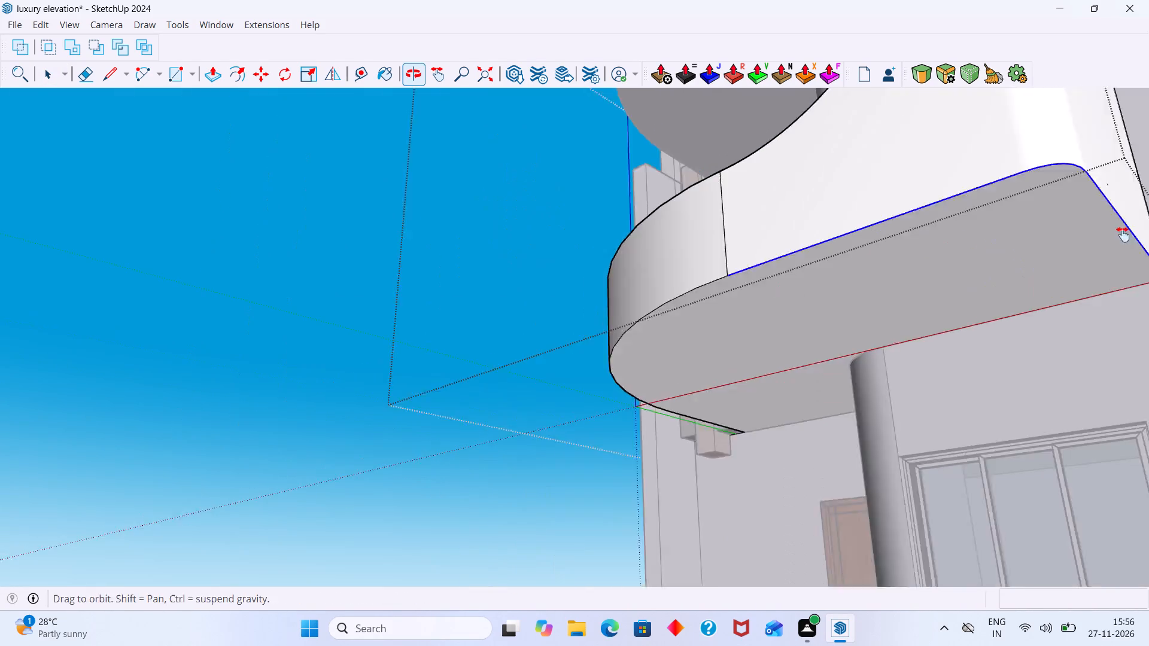
shift+middle_drag(1123, 234, 1136, 231)
shift+scroll(907, 261, up, 8)
shift+drag(775, 296, 709, 231)
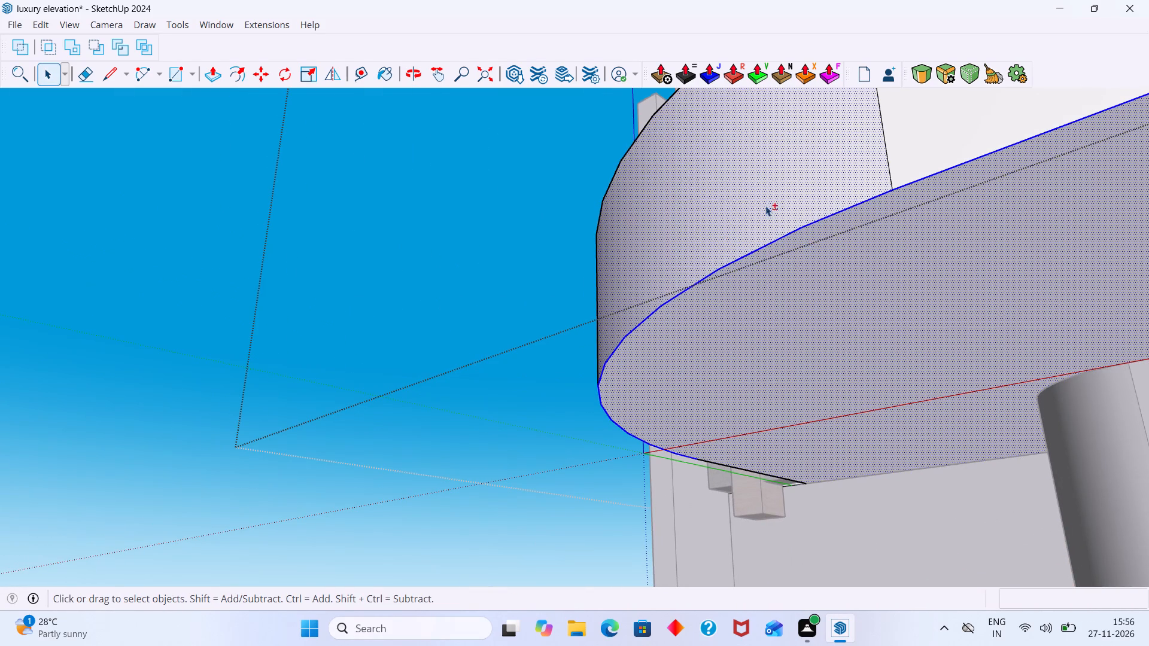
shift+click(762, 200)
shift+click(822, 279)
shift+scroll(795, 275, down, 7)
middle_drag(813, 281, 977, 162)
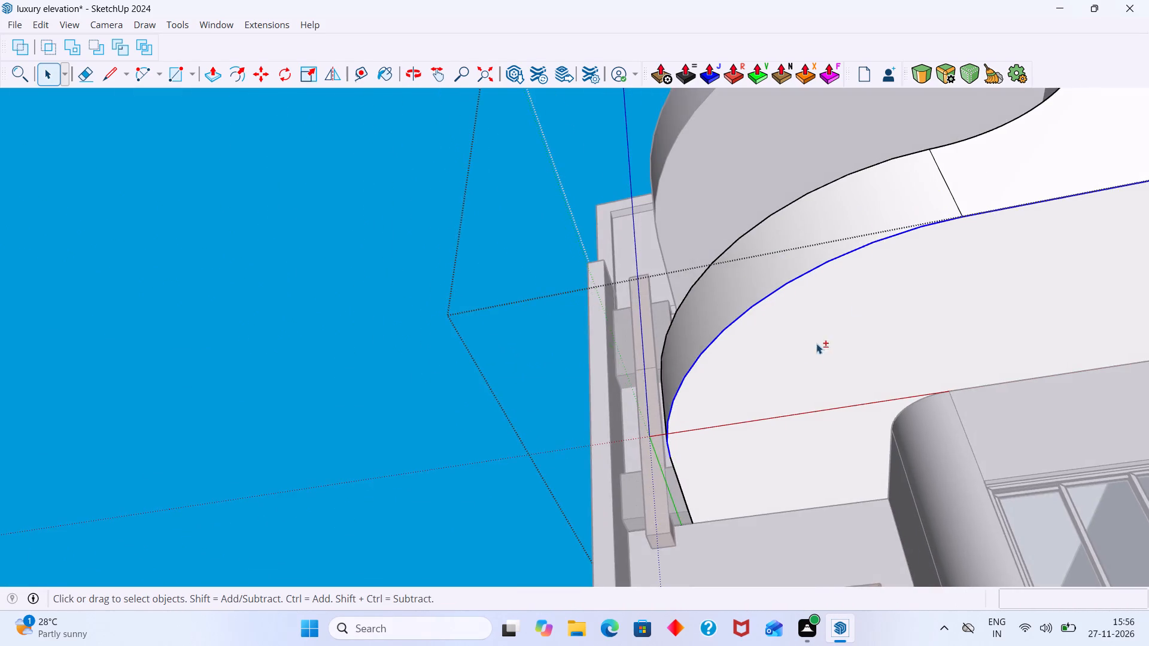
shift+scroll(794, 358, up, 11)
shift+click(611, 536)
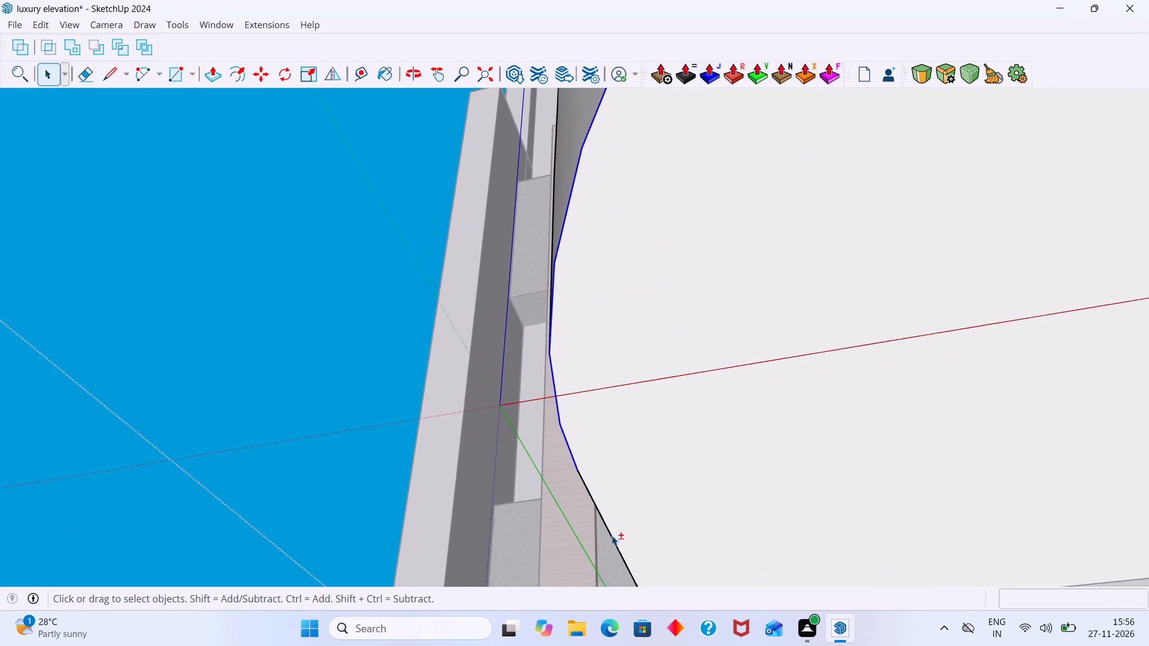
Offset the selected bottom outline inward on the balcony underside to form a narrow border, and close the group.
shift+scroll(620, 489, down, 19)
middle_drag(785, 377, 783, 391)
middle_drag(819, 352, 657, 474)
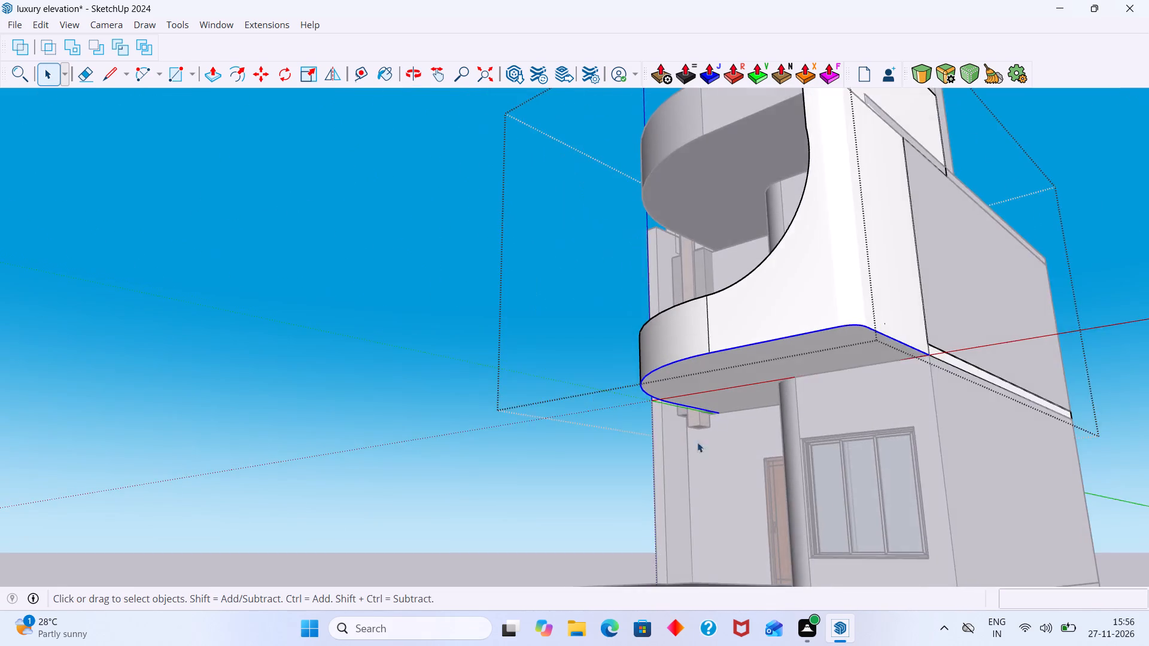
scroll(725, 397, up, 5)
key(f)
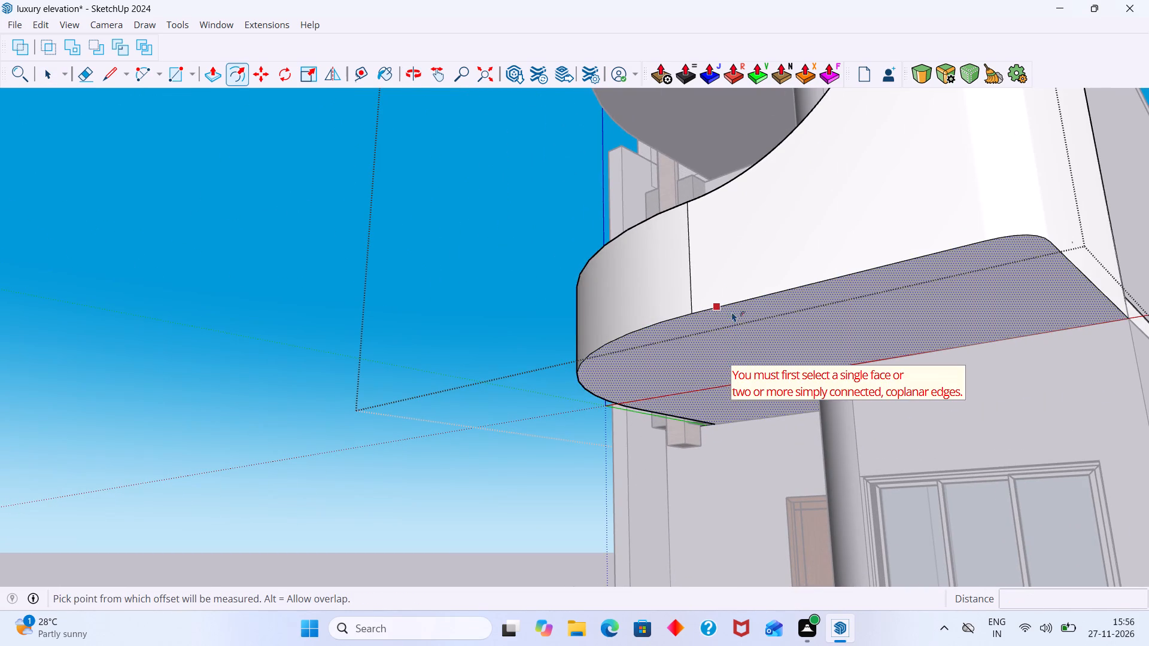
click(732, 310)
scroll(750, 317, up, 1)
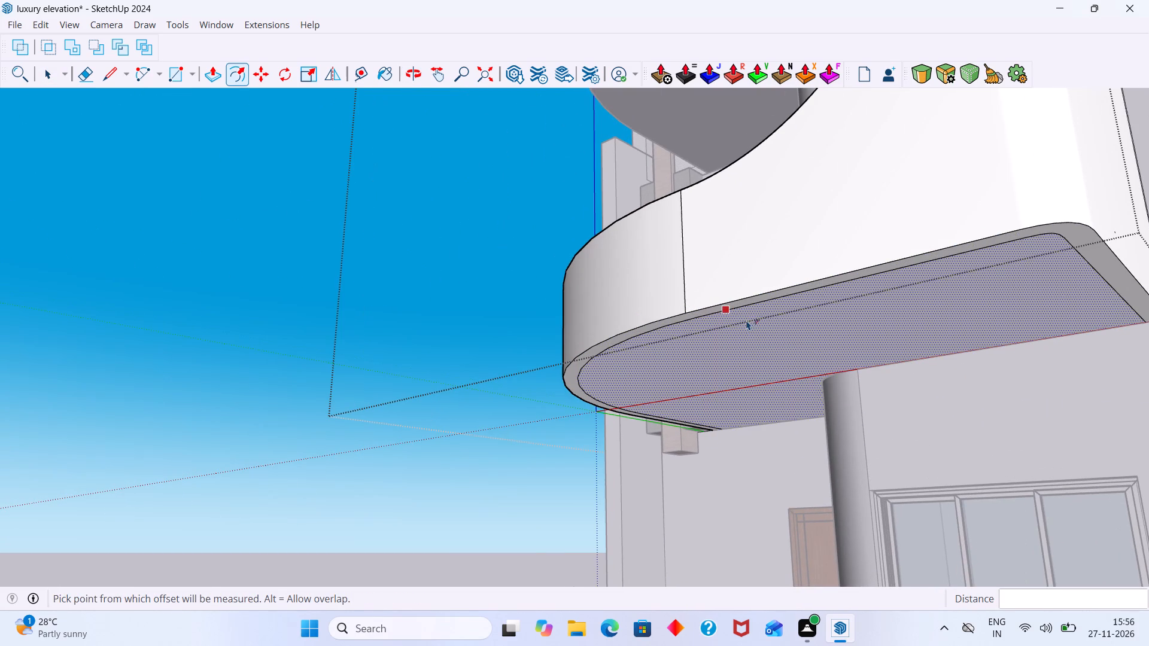
scroll(730, 319, up, 9)
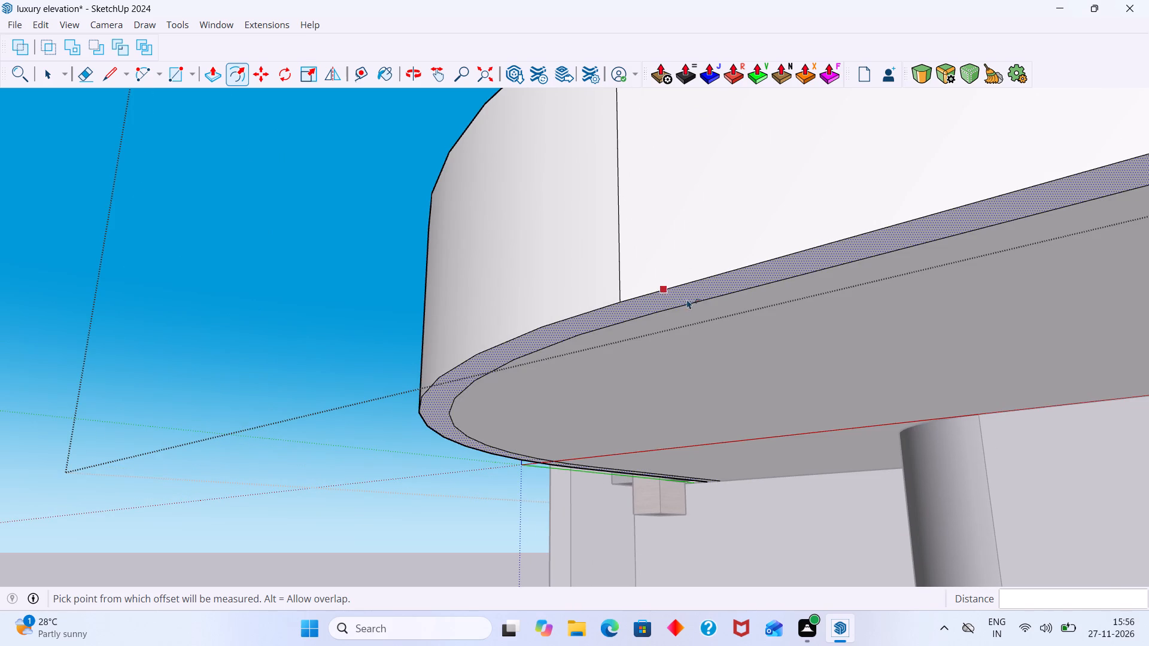
key(space)
scroll(737, 310, down, 11)
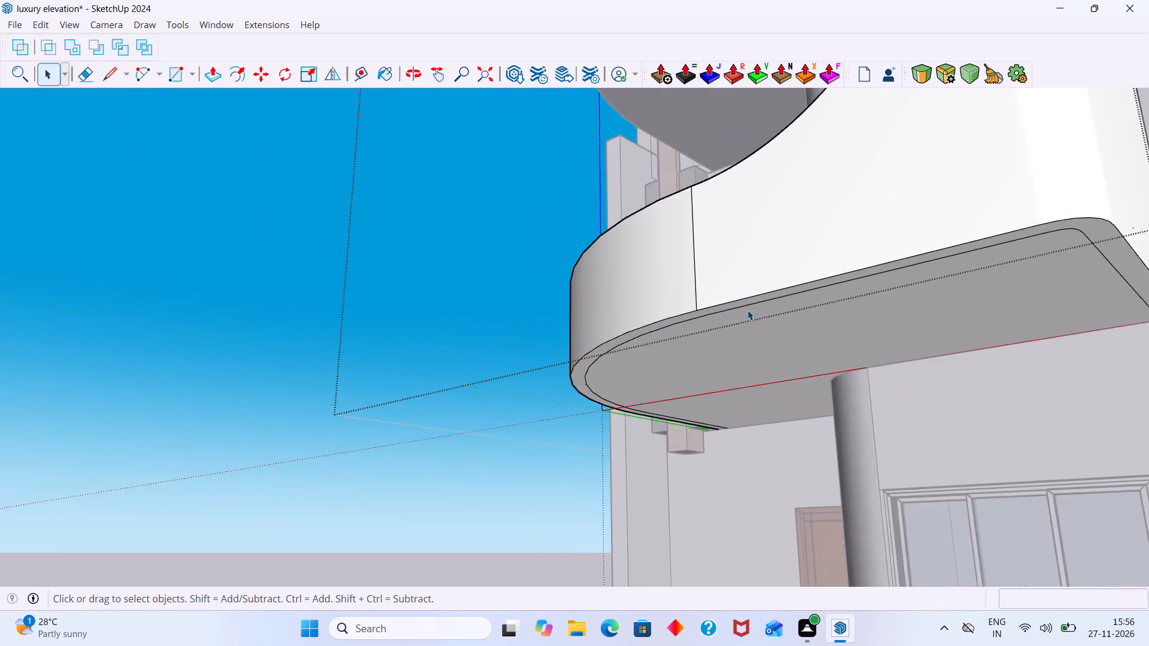
scroll(747, 310, down, 8)
click(479, 398)
Reopen the balcony group, push the inner underside face upward 2" to recess it within the border, and close the group.
scroll(751, 340, up, 7)
click(724, 334)
scroll(730, 330, up, 3)
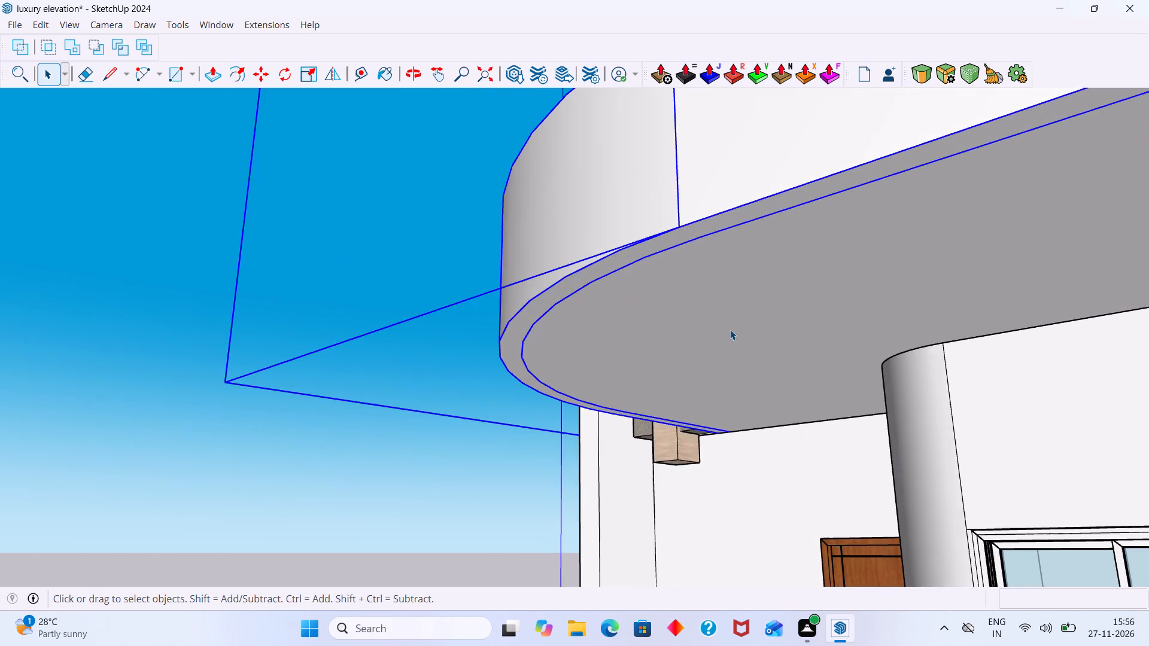
triple_click(730, 330)
click(727, 333)
scroll(688, 333, up, 4)
double_click(673, 327)
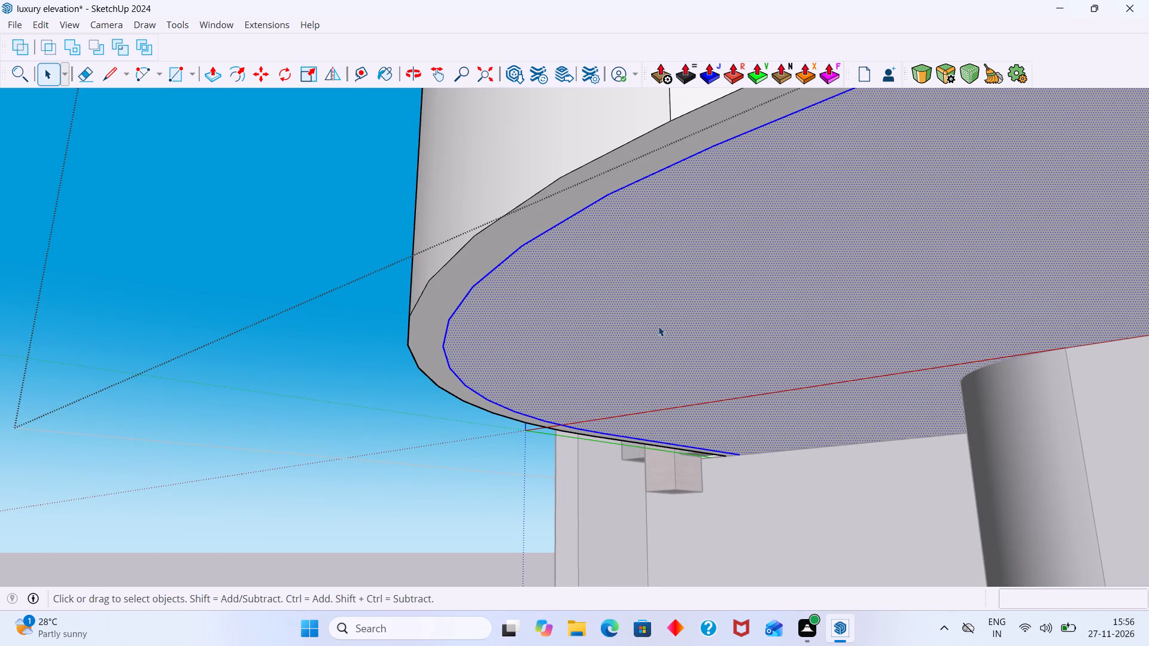
key(p)
click(656, 326)
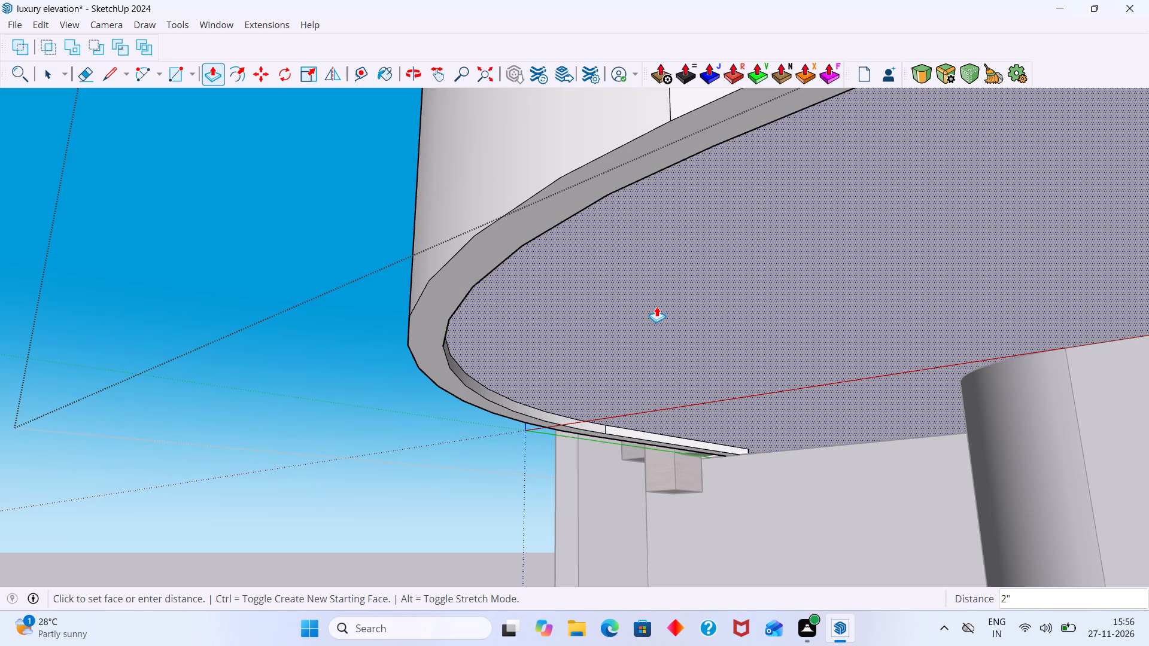
middle_drag(664, 315, 592, 313)
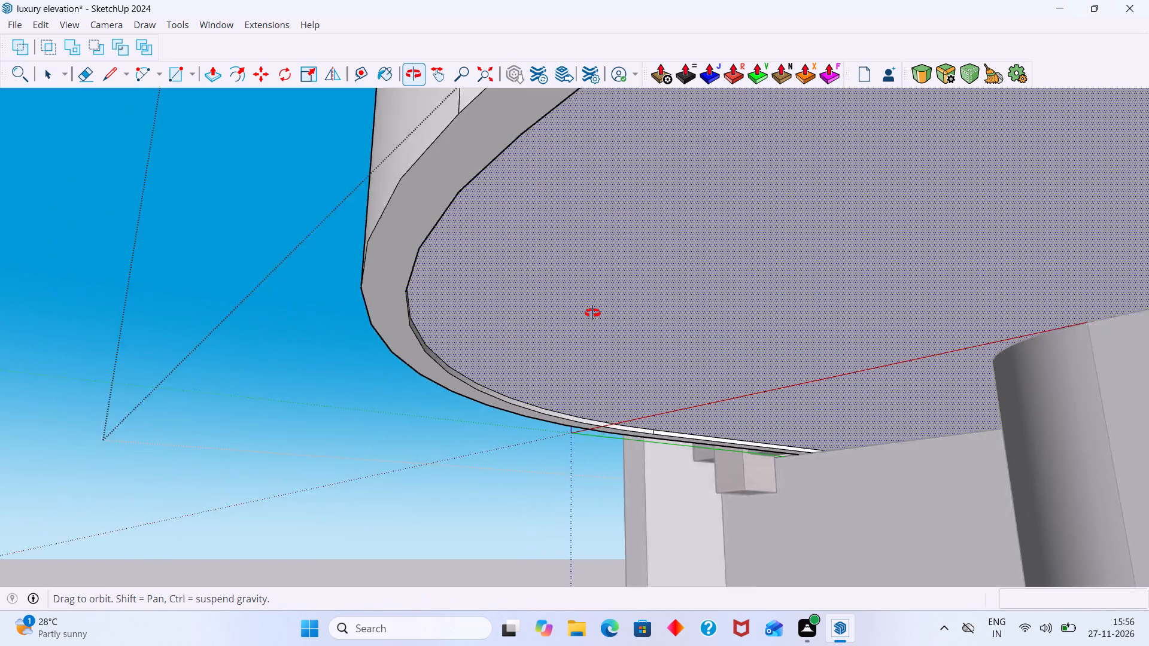
middle_drag(592, 313, 546, 322)
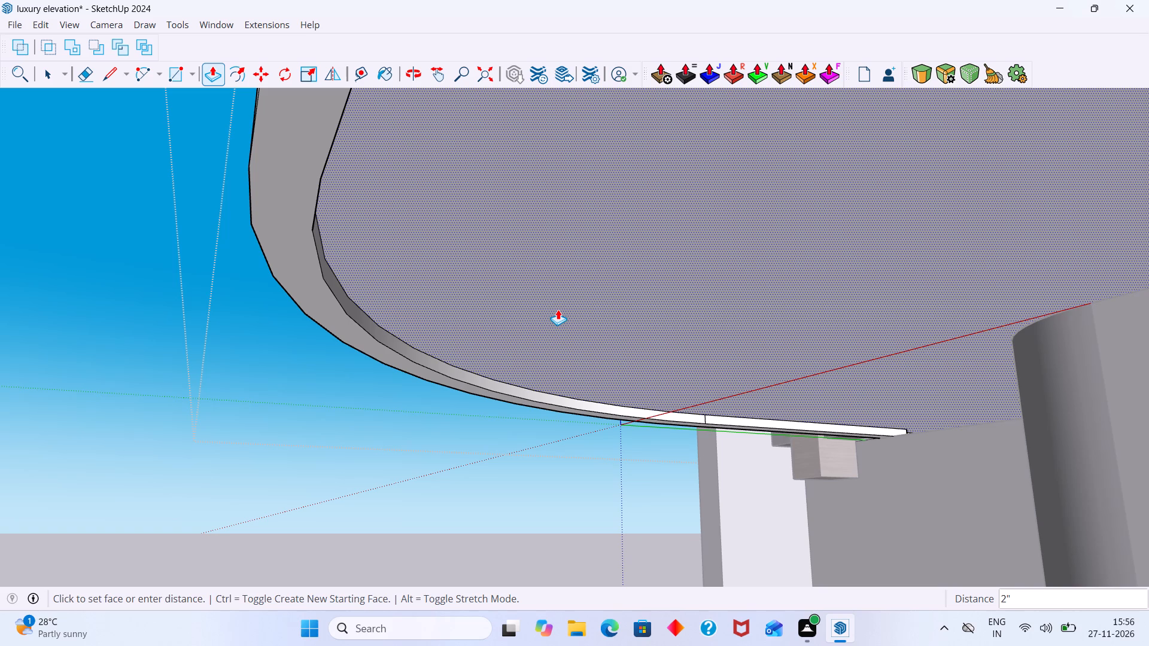
click(558, 309)
key(space)
scroll(590, 327, down, 17)
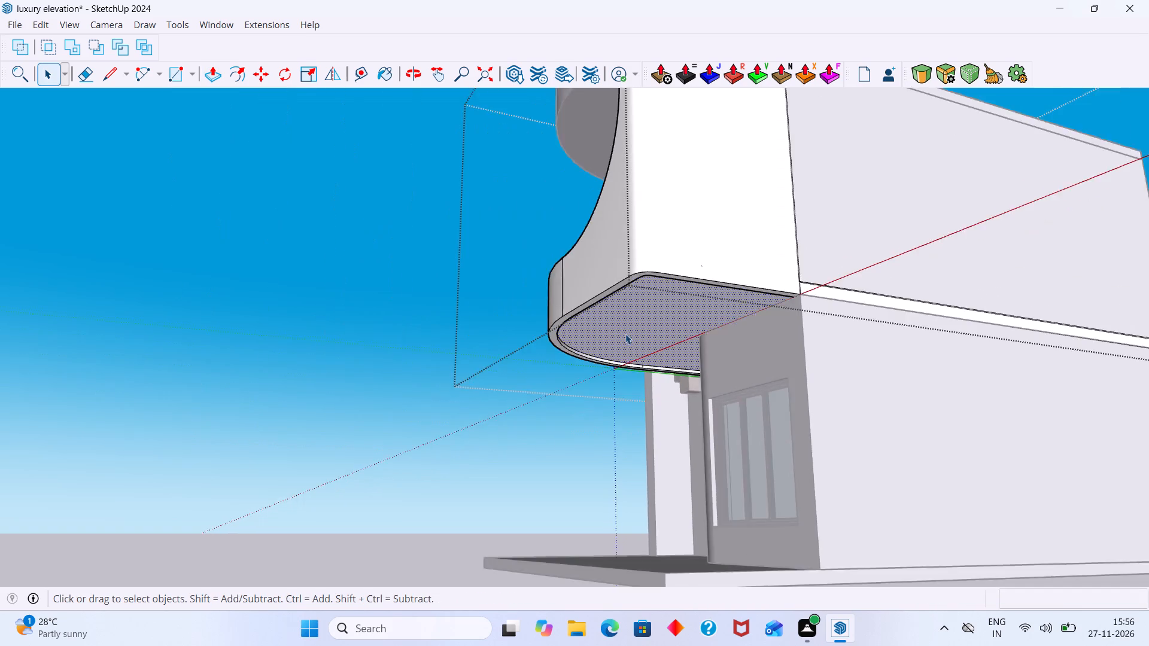
scroll(625, 334, down, 2)
click(443, 371)
Examine the recessed balcony underside and its border at the rounded corner, the wall junction and the curved front.
scroll(756, 266, up, 7)
middle_drag(696, 336, 1148, 166)
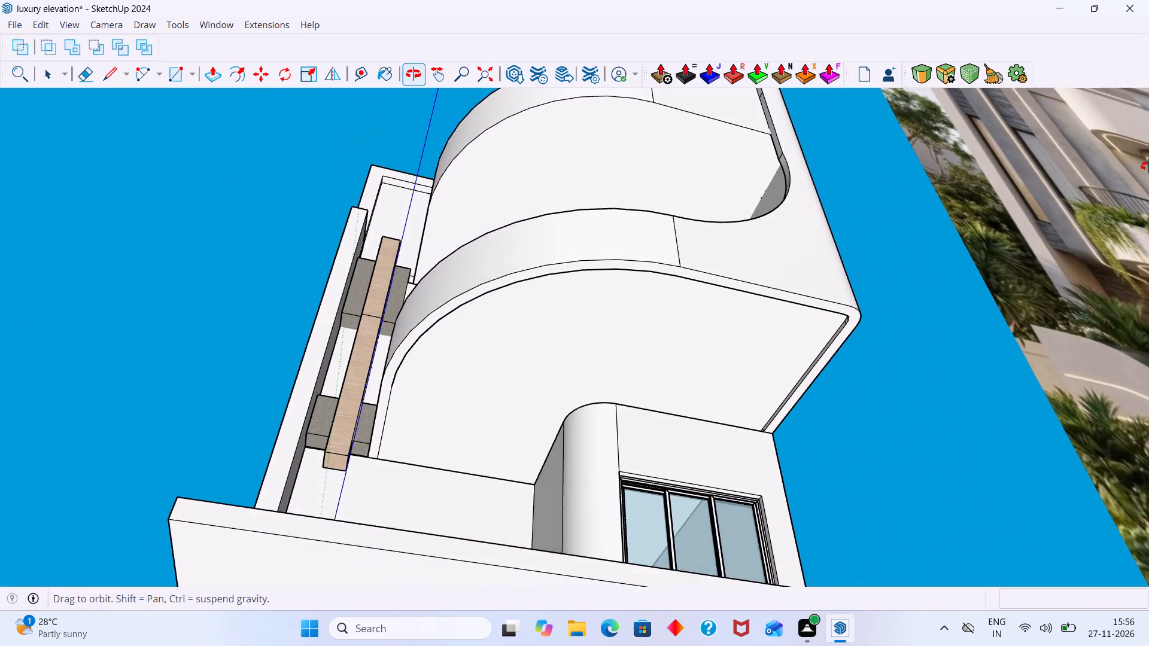
middle_drag(1148, 166, 1148, 167)
scroll(879, 279, up, 13)
middle_drag(858, 349, 896, 349)
scroll(889, 347, down, 12)
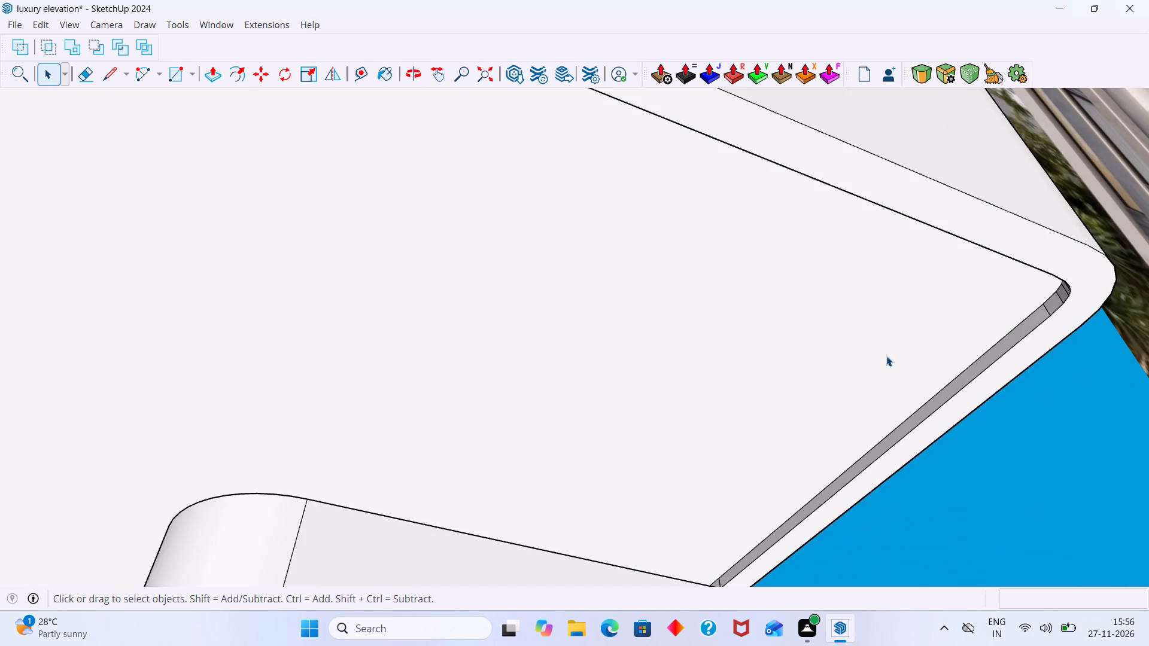
scroll(886, 356, down, 12)
middle_drag(951, 372, 1065, 379)
scroll(850, 481, up, 8)
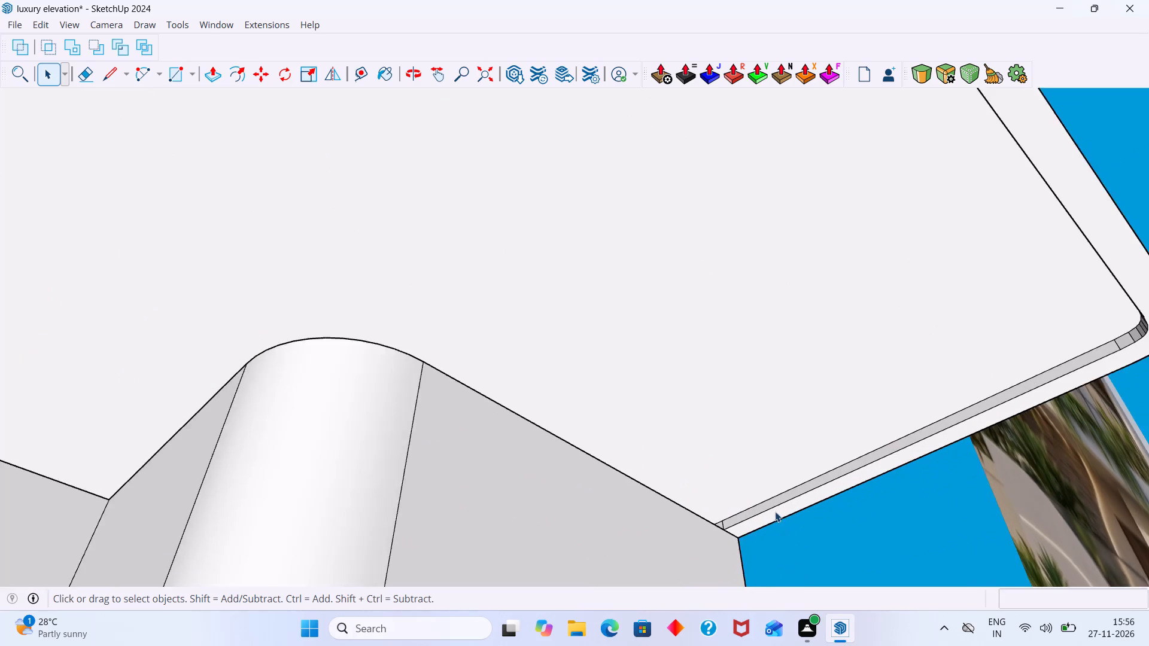
scroll(775, 511, up, 4)
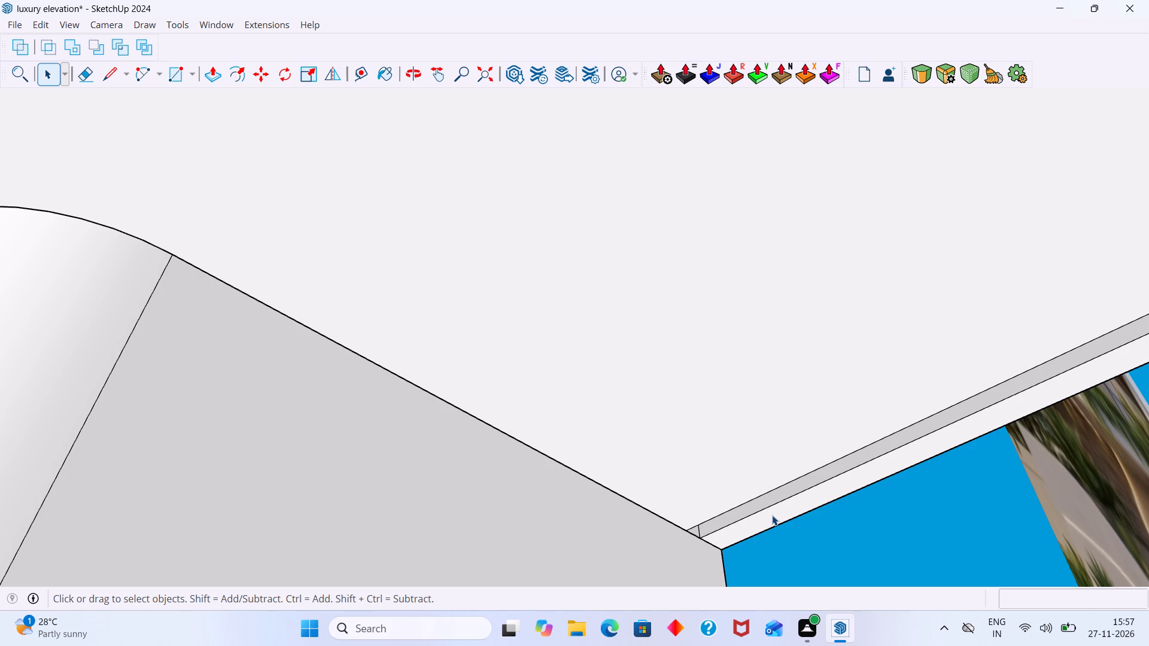
scroll(793, 403, down, 12)
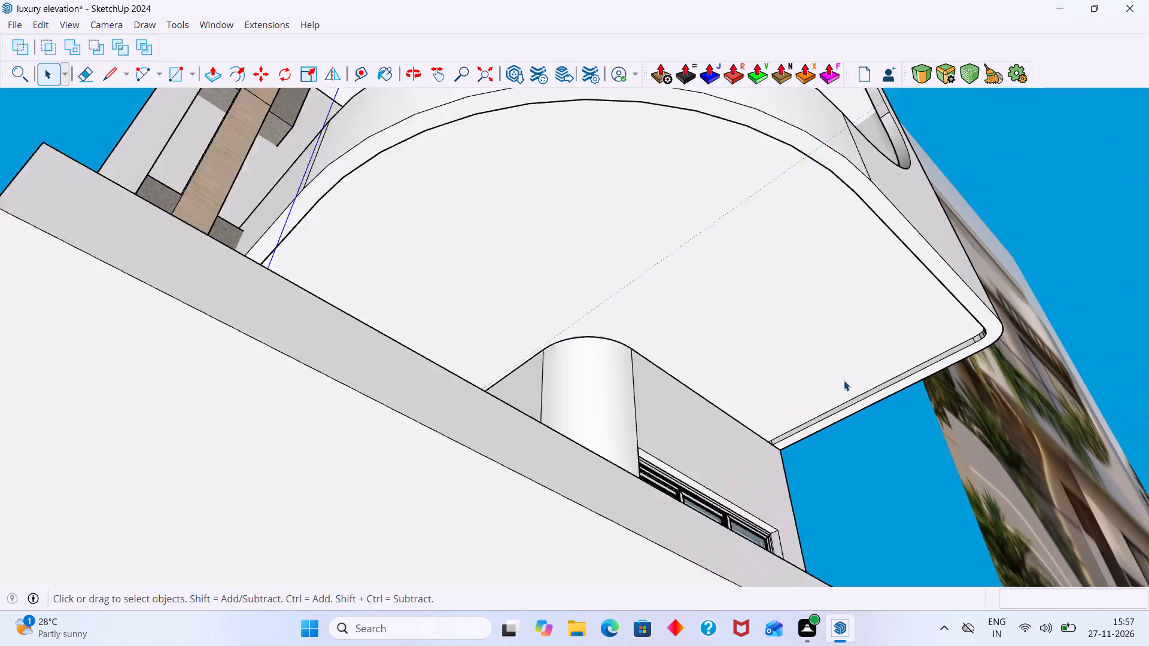
scroll(844, 380, down, 5)
middle_drag(909, 346, 973, 342)
middle_drag(712, 312, 747, 337)
scroll(597, 301, up, 4)
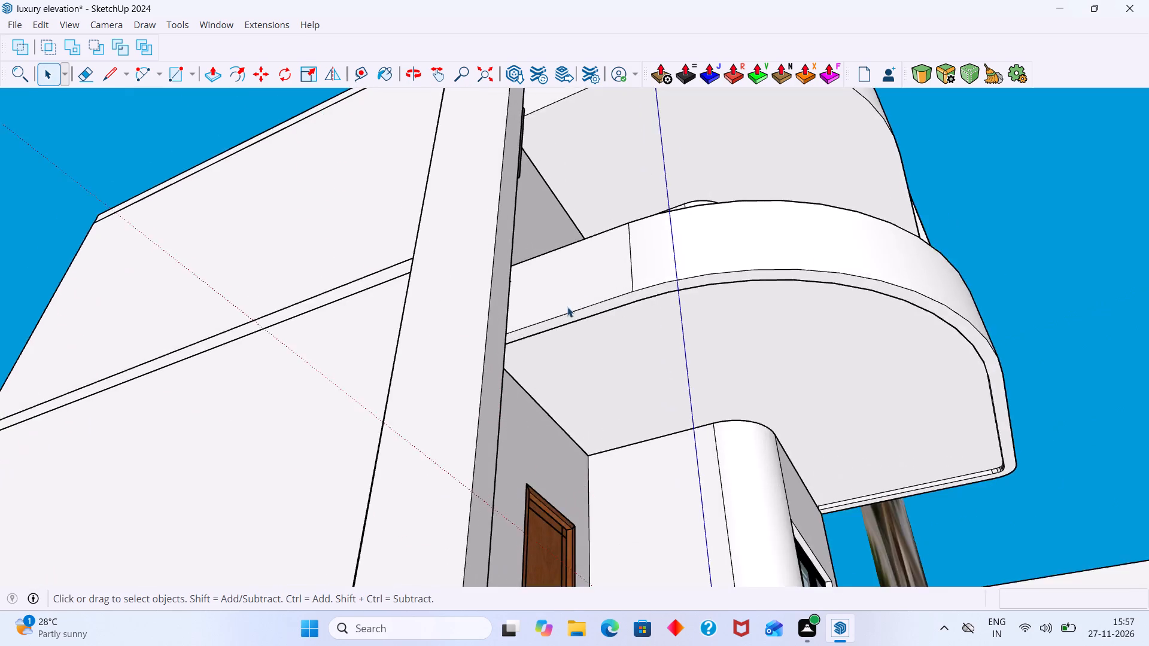
scroll(567, 307, up, 8)
Open the balcony group for editing near the curved end of the underside recess beside the wooden strip.
middle_drag(555, 319, 150, 420)
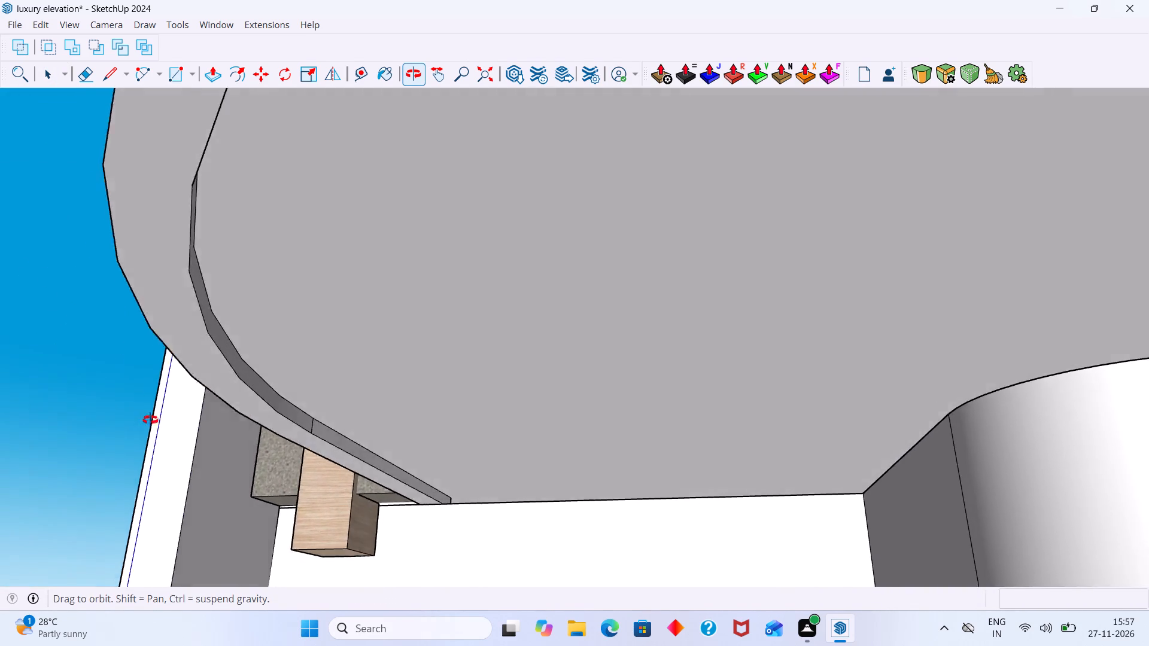
middle_drag(150, 420, 147, 429)
scroll(198, 430, up, 6)
click(303, 370)
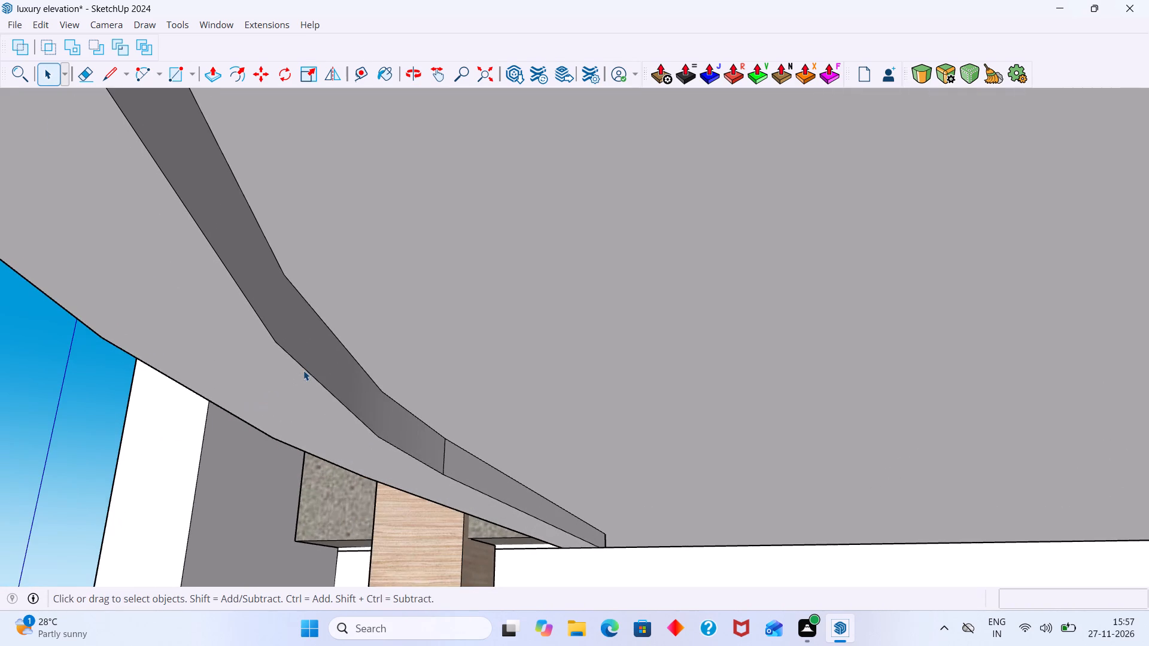
triple_click(304, 370)
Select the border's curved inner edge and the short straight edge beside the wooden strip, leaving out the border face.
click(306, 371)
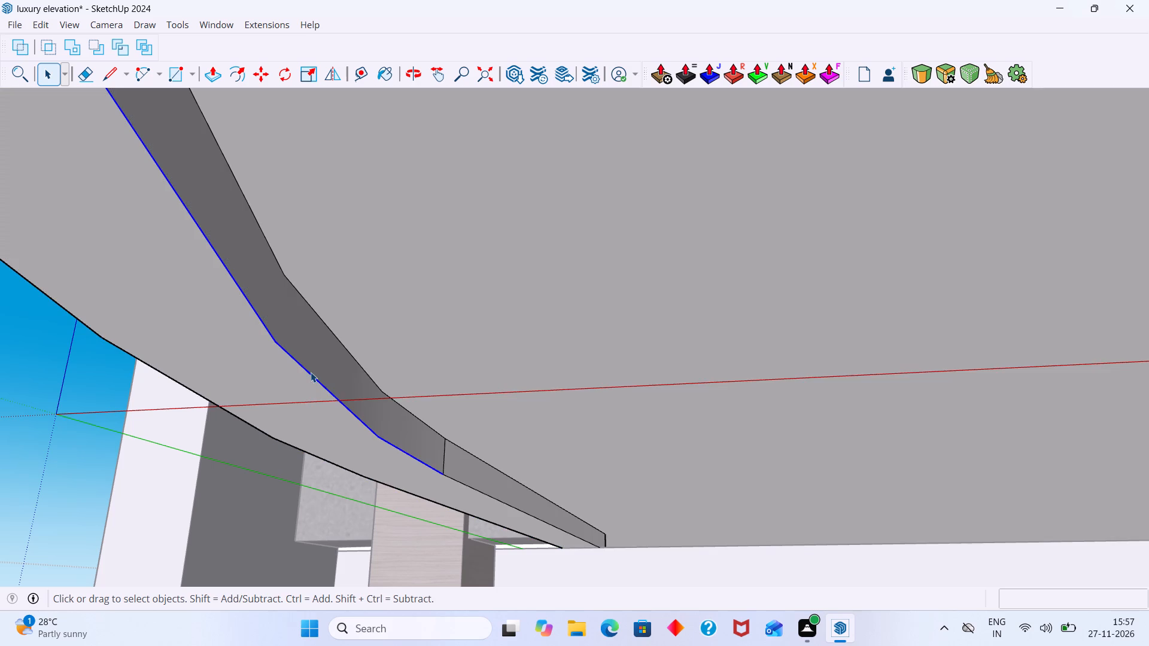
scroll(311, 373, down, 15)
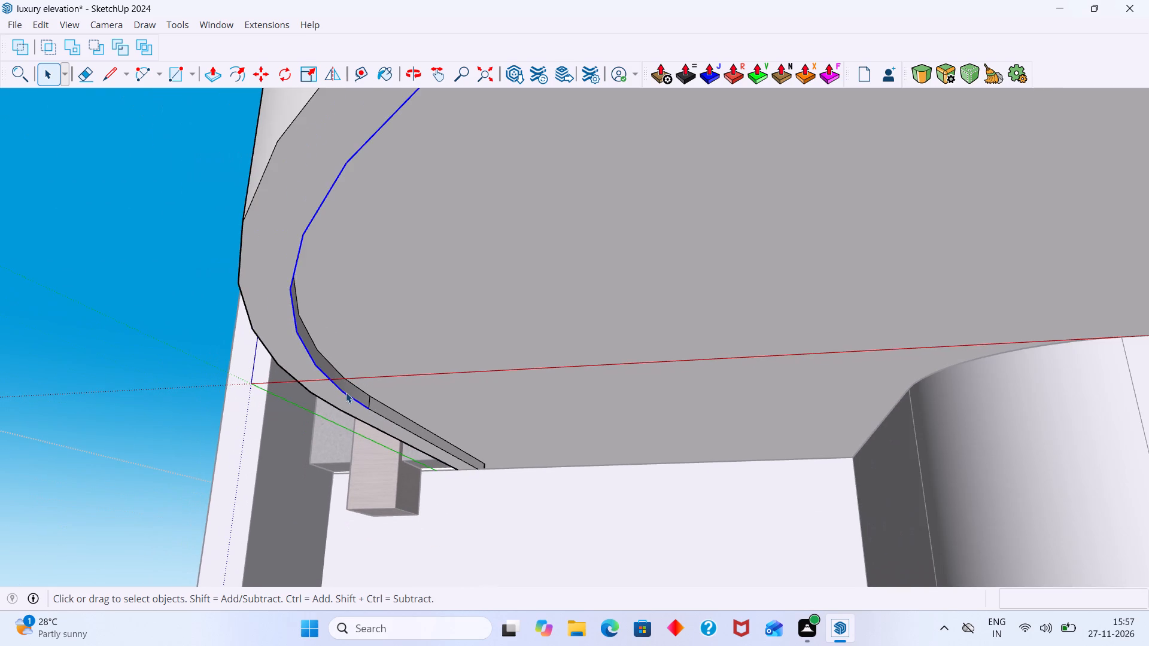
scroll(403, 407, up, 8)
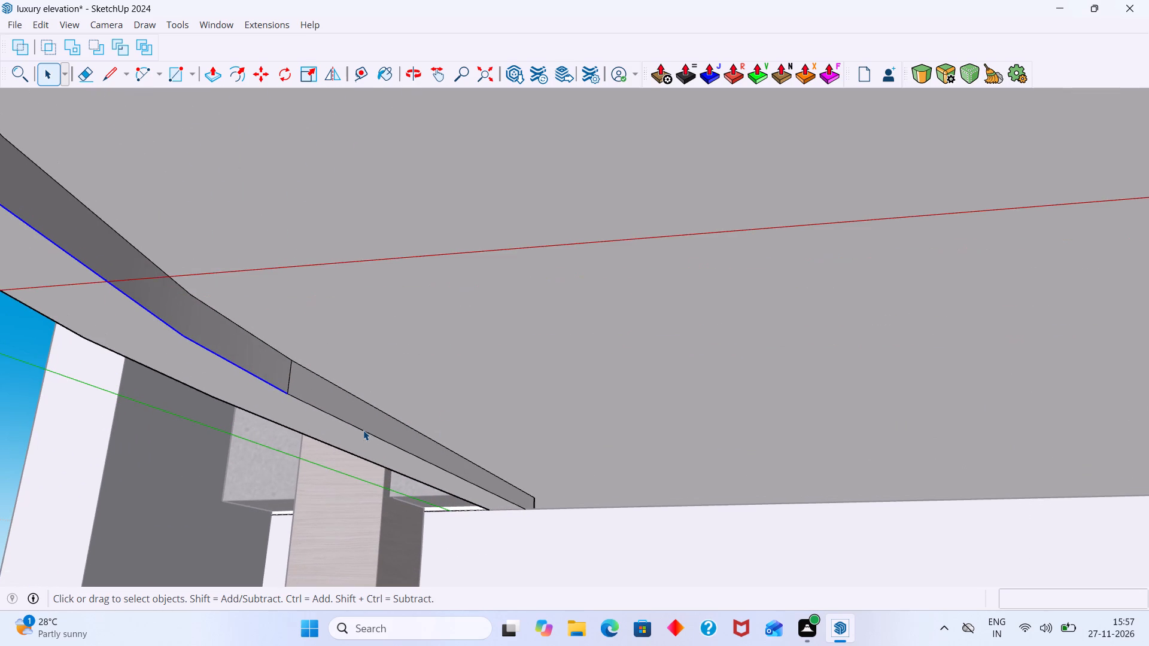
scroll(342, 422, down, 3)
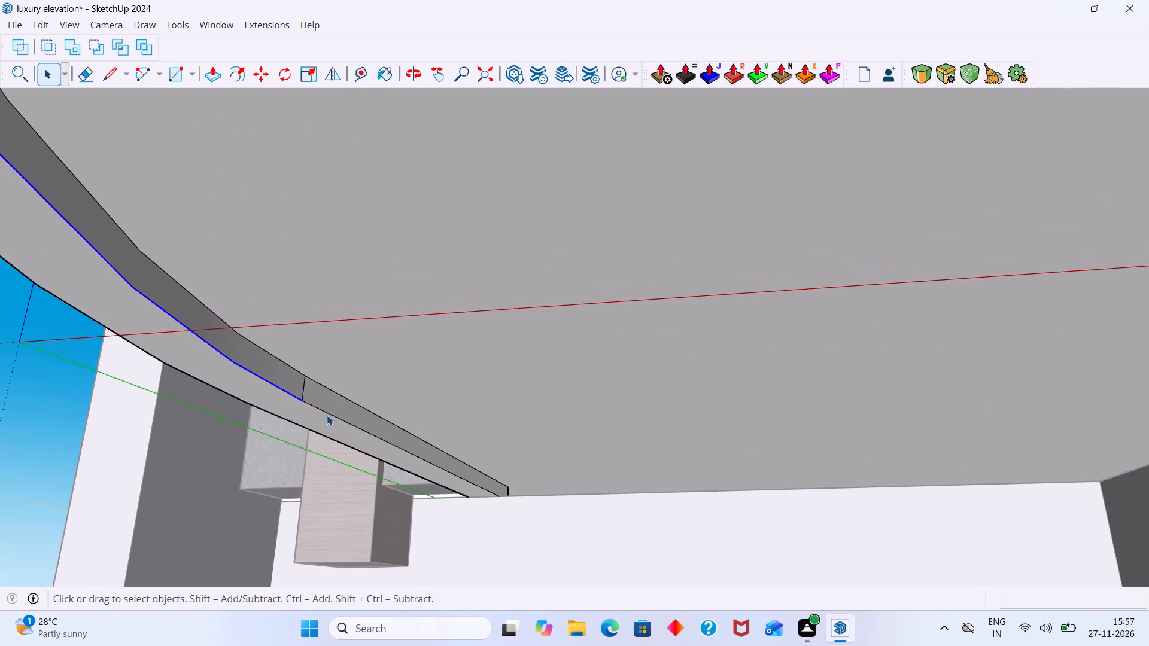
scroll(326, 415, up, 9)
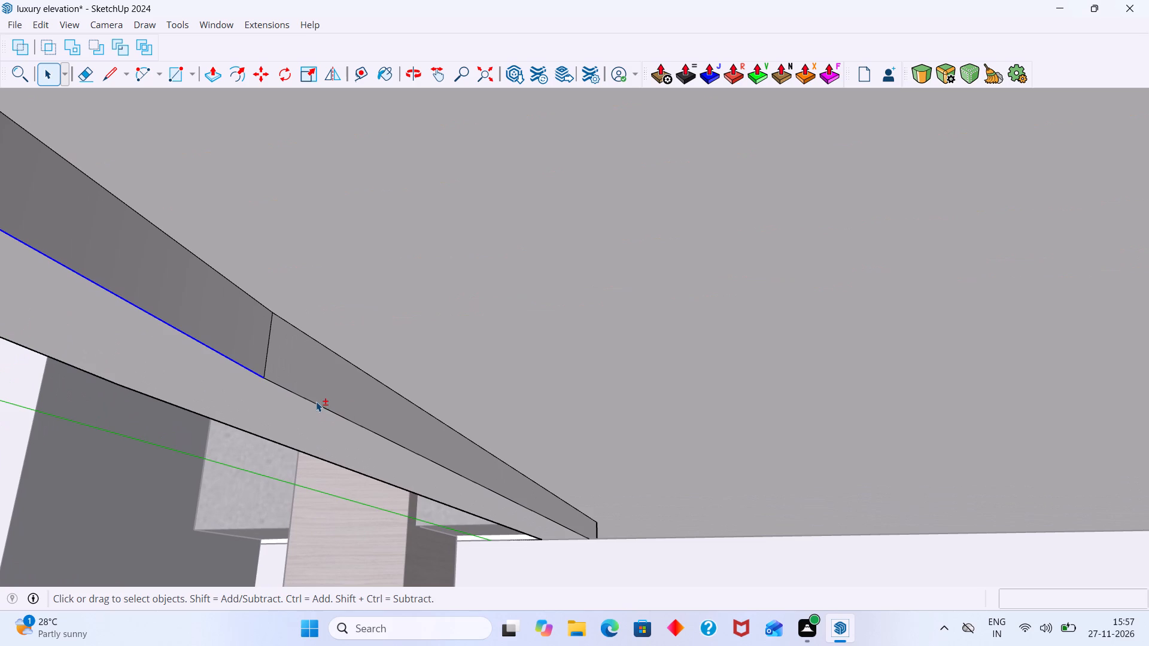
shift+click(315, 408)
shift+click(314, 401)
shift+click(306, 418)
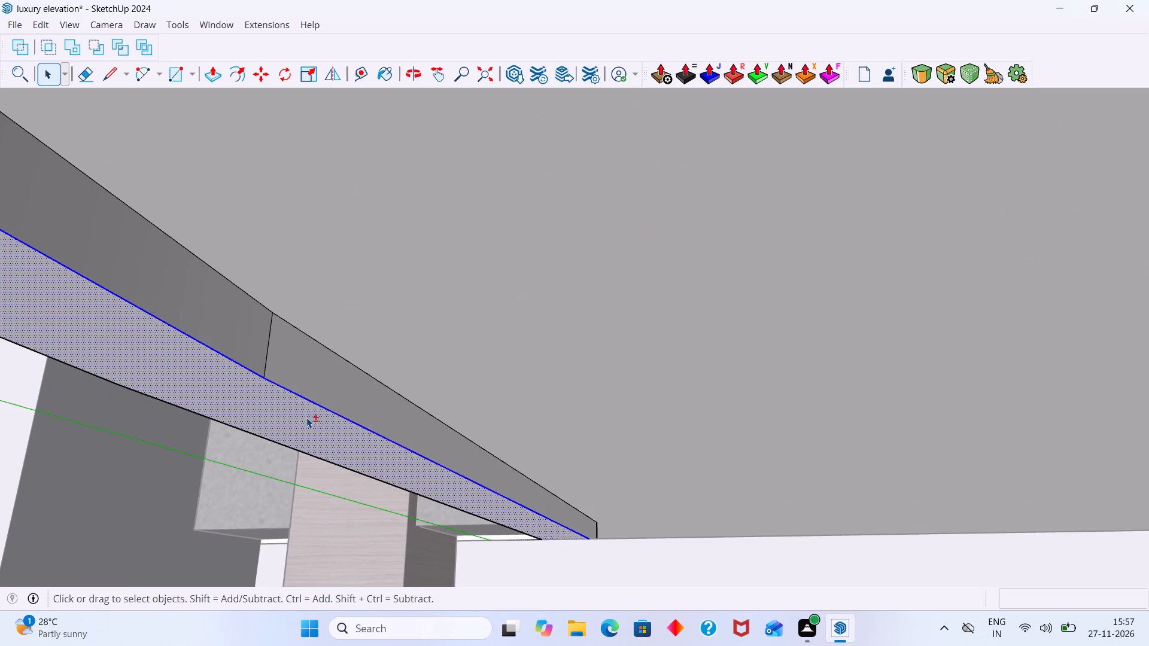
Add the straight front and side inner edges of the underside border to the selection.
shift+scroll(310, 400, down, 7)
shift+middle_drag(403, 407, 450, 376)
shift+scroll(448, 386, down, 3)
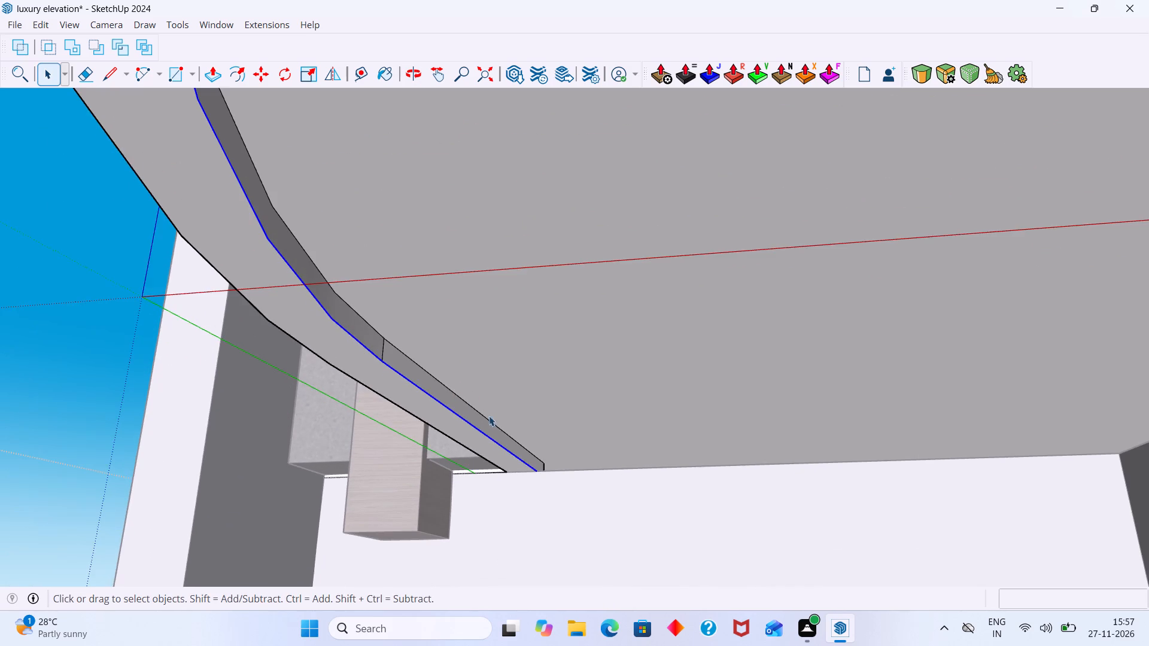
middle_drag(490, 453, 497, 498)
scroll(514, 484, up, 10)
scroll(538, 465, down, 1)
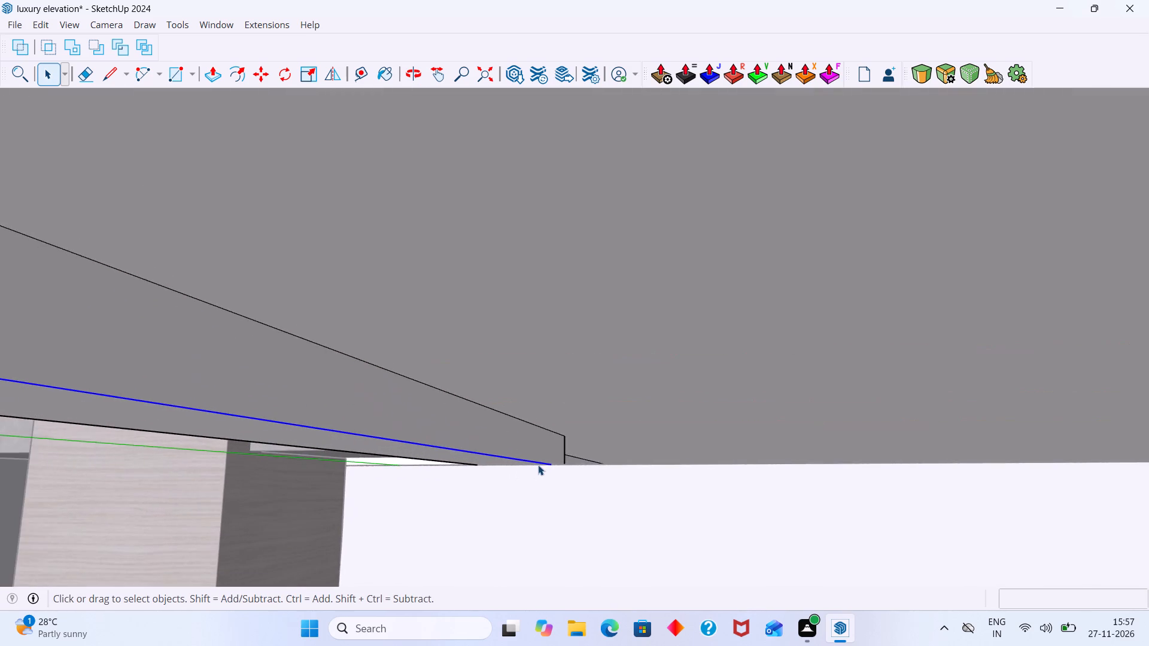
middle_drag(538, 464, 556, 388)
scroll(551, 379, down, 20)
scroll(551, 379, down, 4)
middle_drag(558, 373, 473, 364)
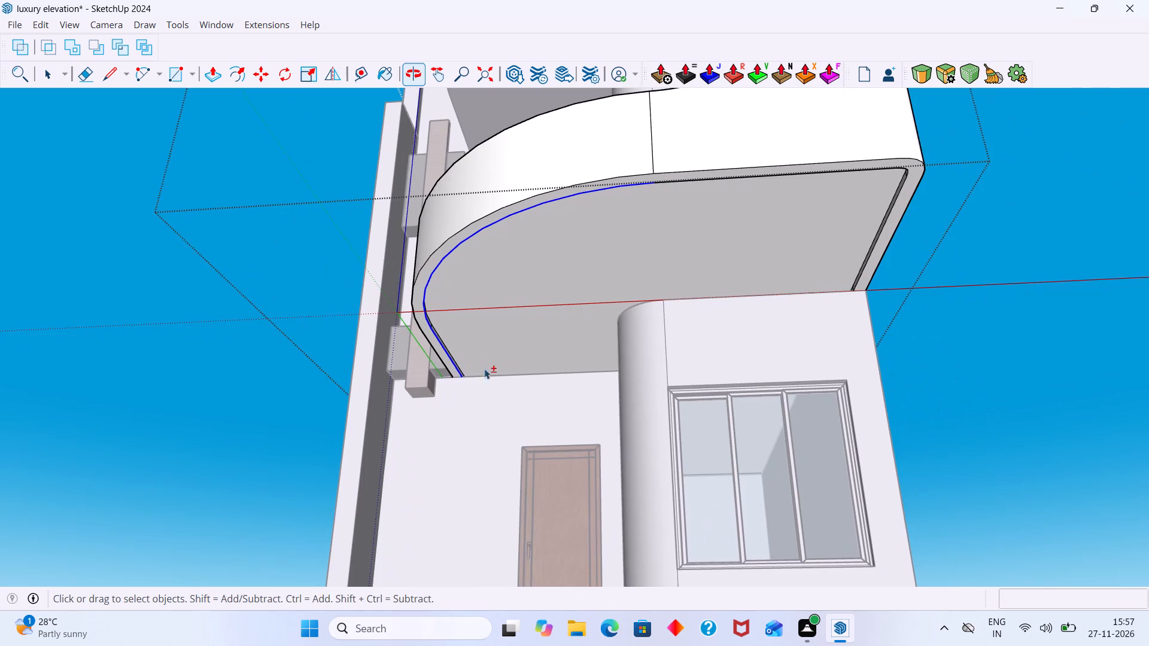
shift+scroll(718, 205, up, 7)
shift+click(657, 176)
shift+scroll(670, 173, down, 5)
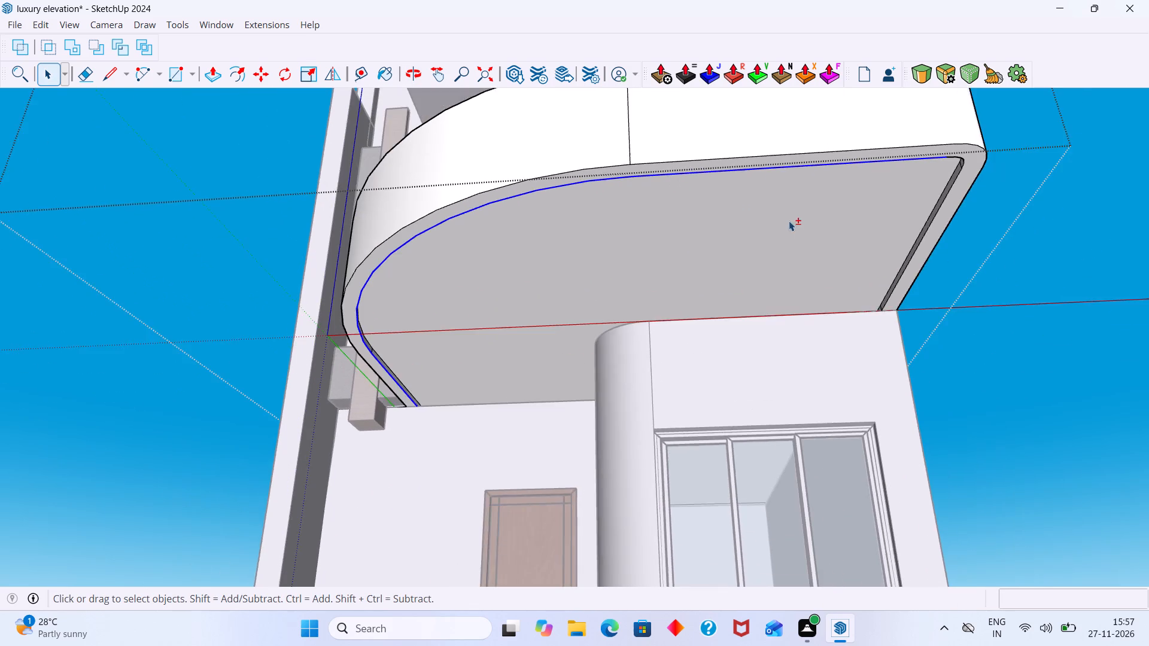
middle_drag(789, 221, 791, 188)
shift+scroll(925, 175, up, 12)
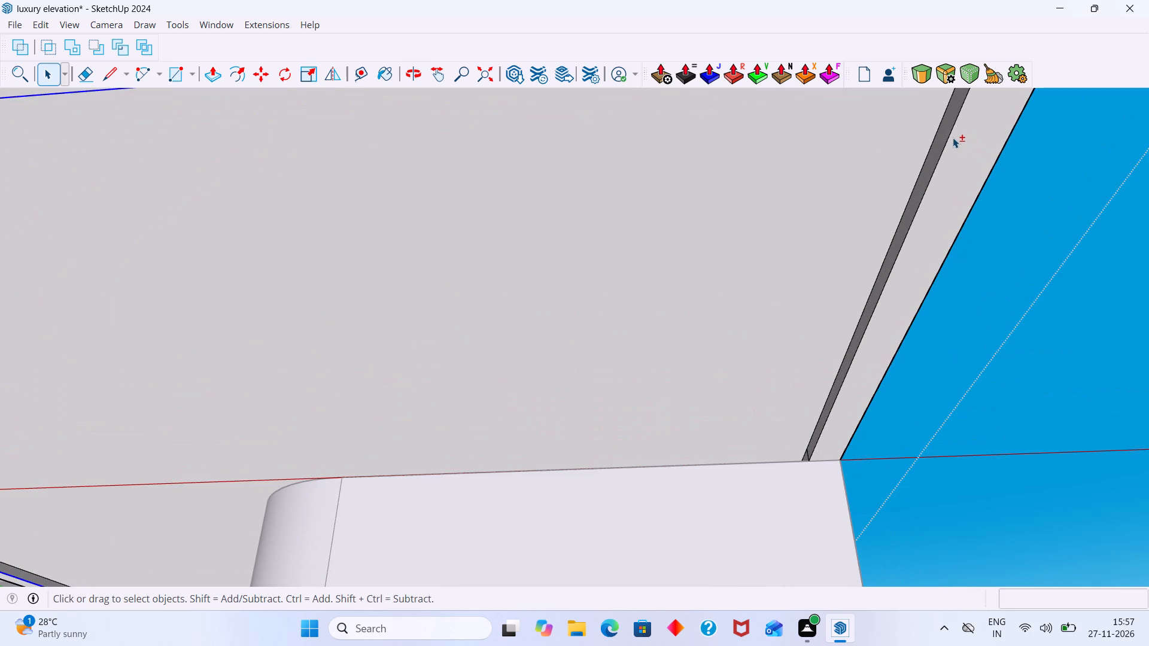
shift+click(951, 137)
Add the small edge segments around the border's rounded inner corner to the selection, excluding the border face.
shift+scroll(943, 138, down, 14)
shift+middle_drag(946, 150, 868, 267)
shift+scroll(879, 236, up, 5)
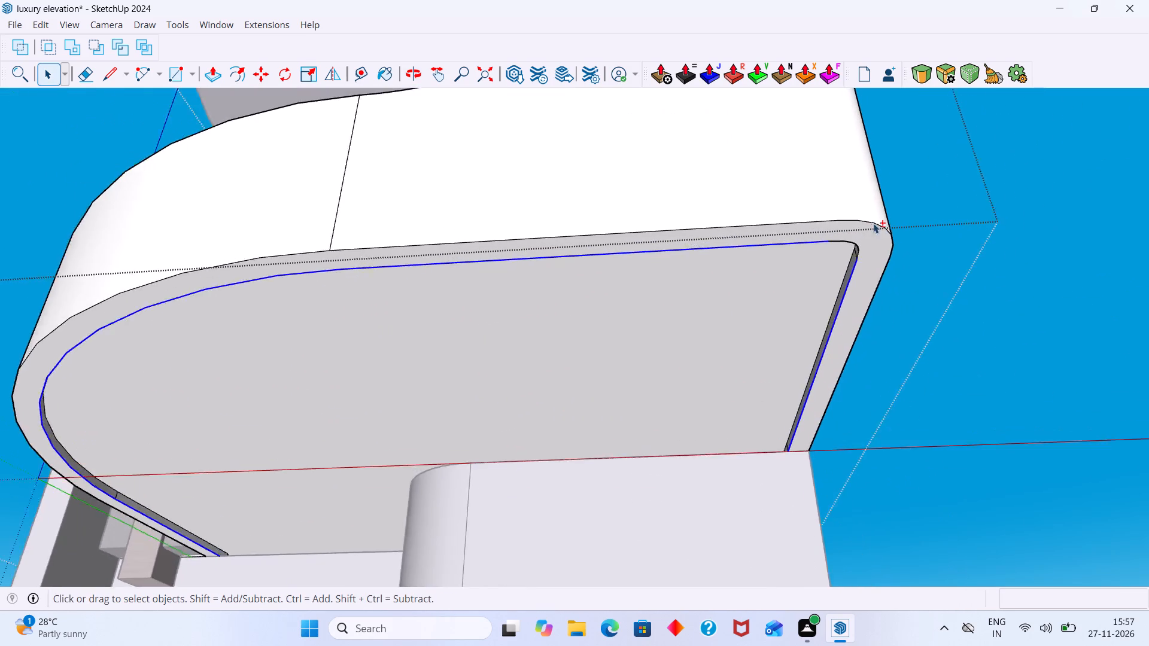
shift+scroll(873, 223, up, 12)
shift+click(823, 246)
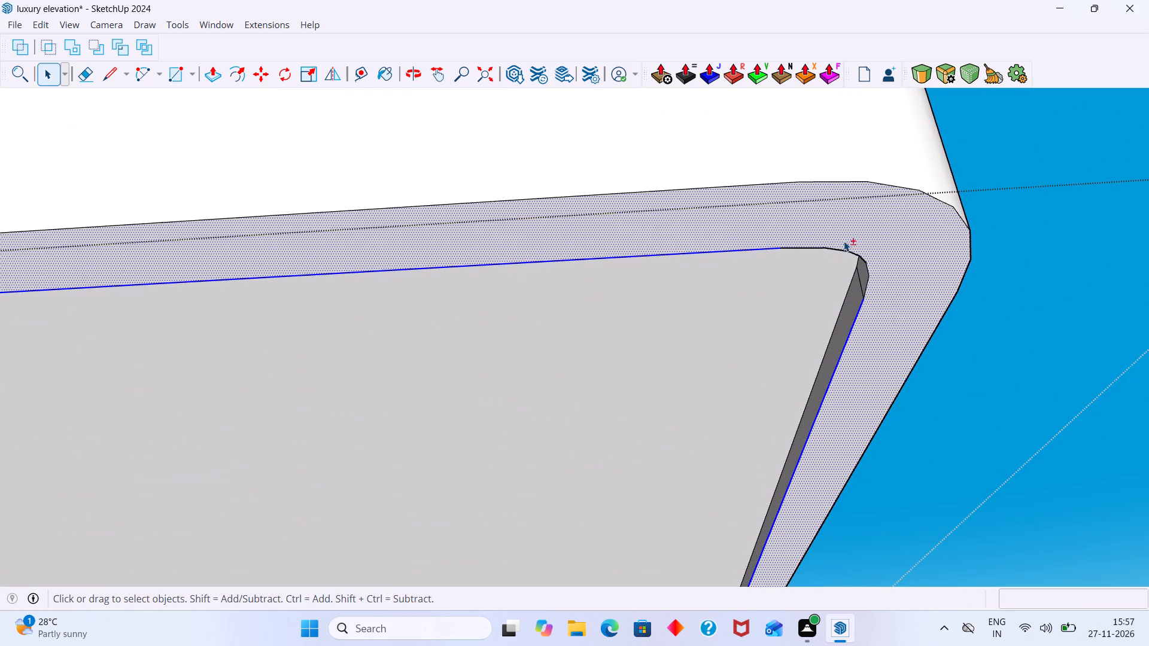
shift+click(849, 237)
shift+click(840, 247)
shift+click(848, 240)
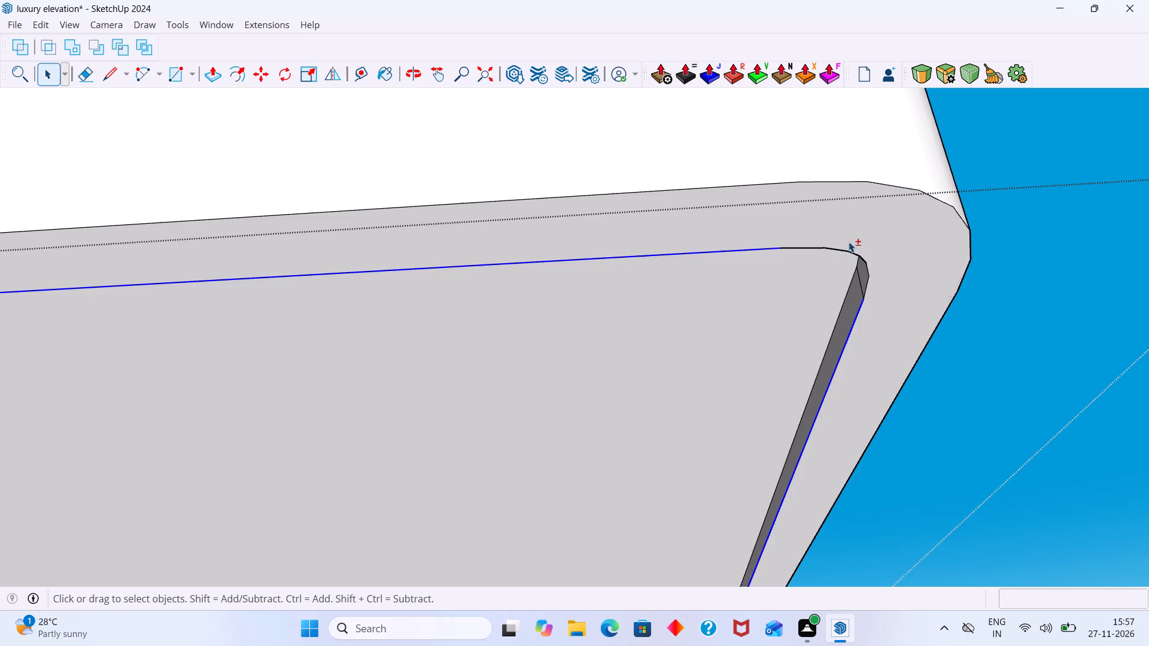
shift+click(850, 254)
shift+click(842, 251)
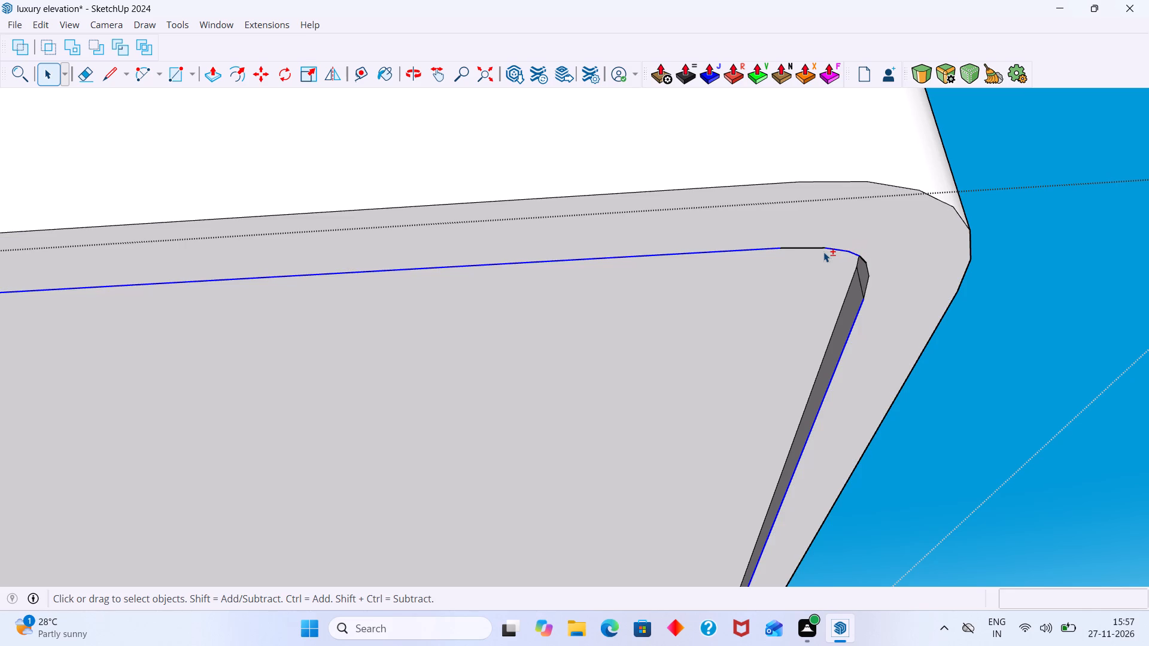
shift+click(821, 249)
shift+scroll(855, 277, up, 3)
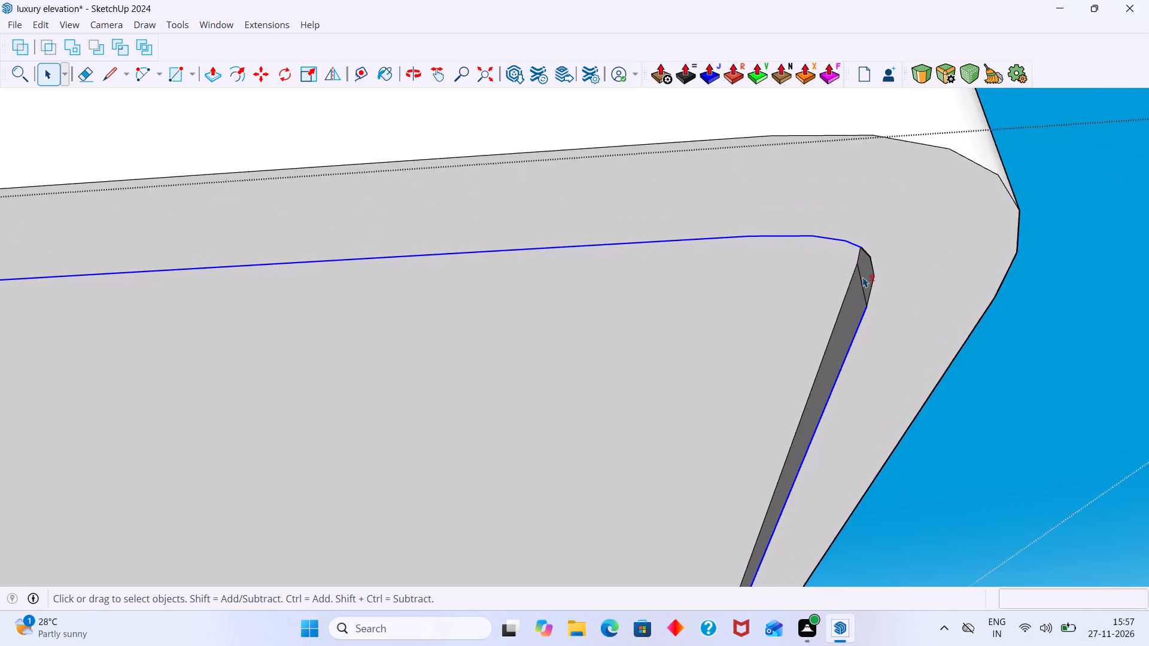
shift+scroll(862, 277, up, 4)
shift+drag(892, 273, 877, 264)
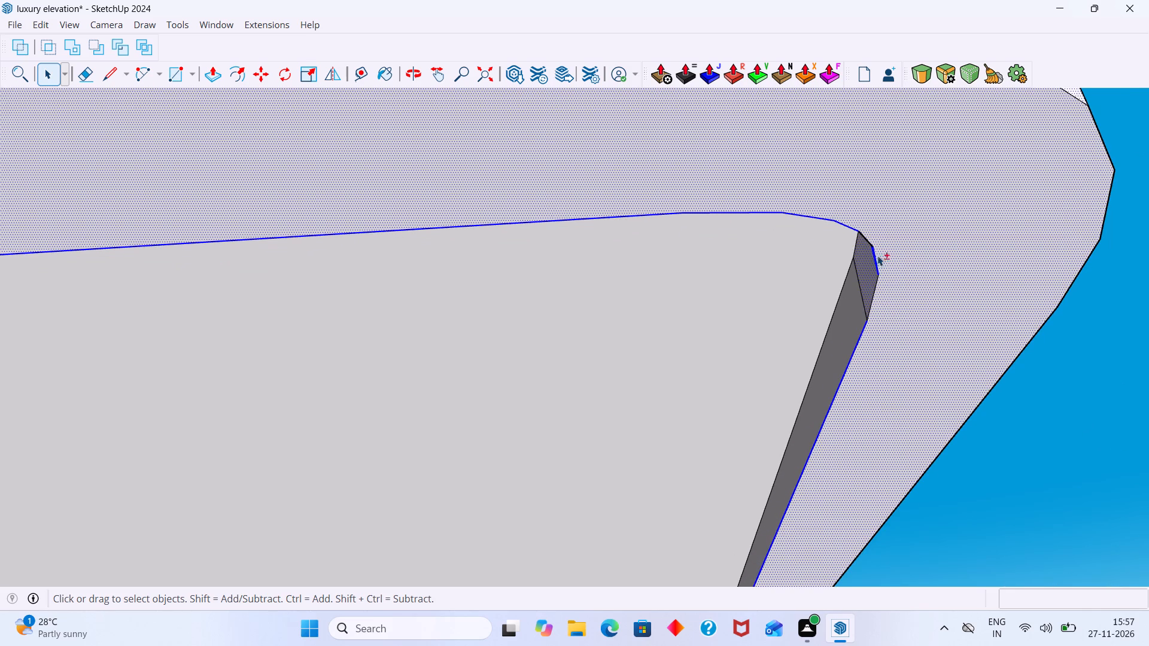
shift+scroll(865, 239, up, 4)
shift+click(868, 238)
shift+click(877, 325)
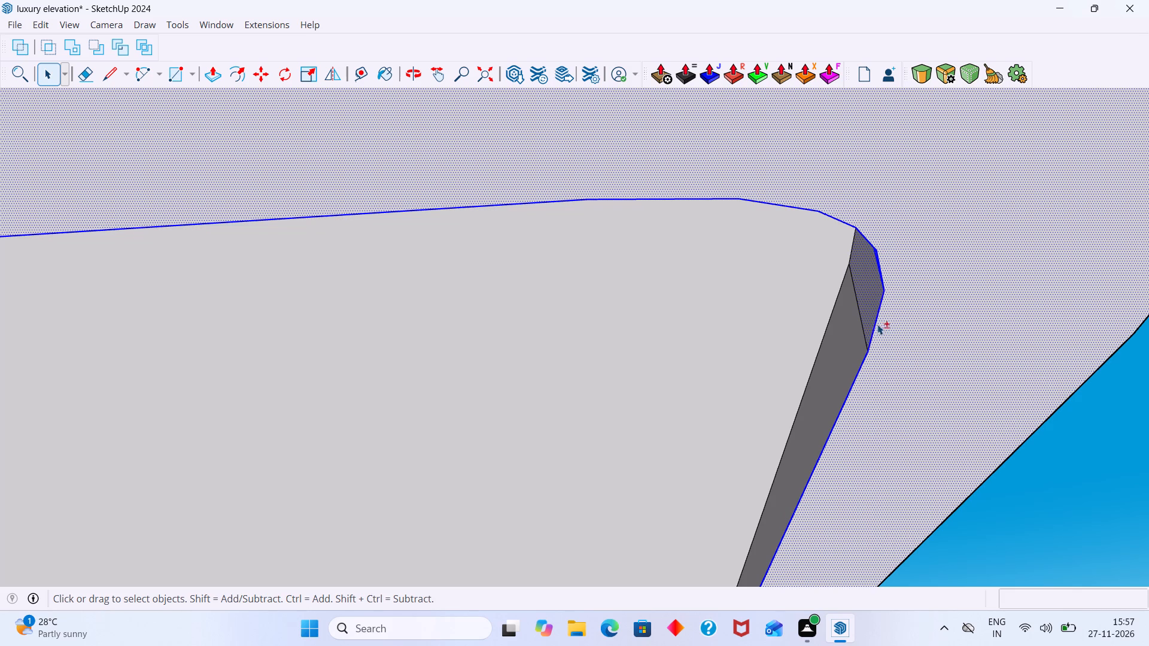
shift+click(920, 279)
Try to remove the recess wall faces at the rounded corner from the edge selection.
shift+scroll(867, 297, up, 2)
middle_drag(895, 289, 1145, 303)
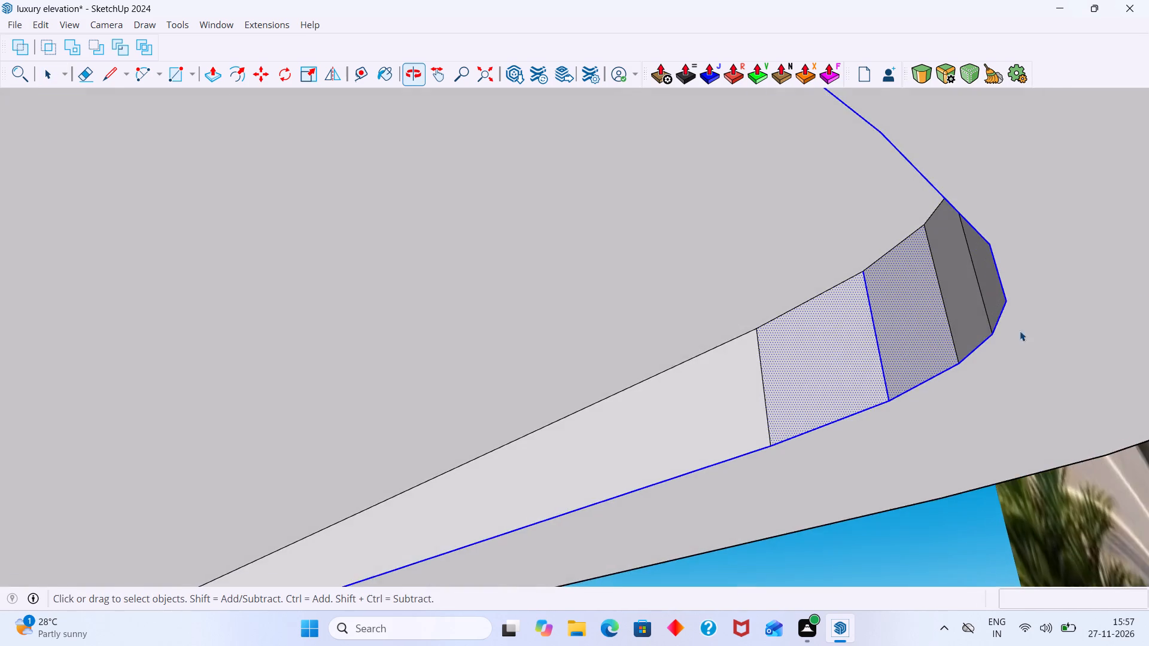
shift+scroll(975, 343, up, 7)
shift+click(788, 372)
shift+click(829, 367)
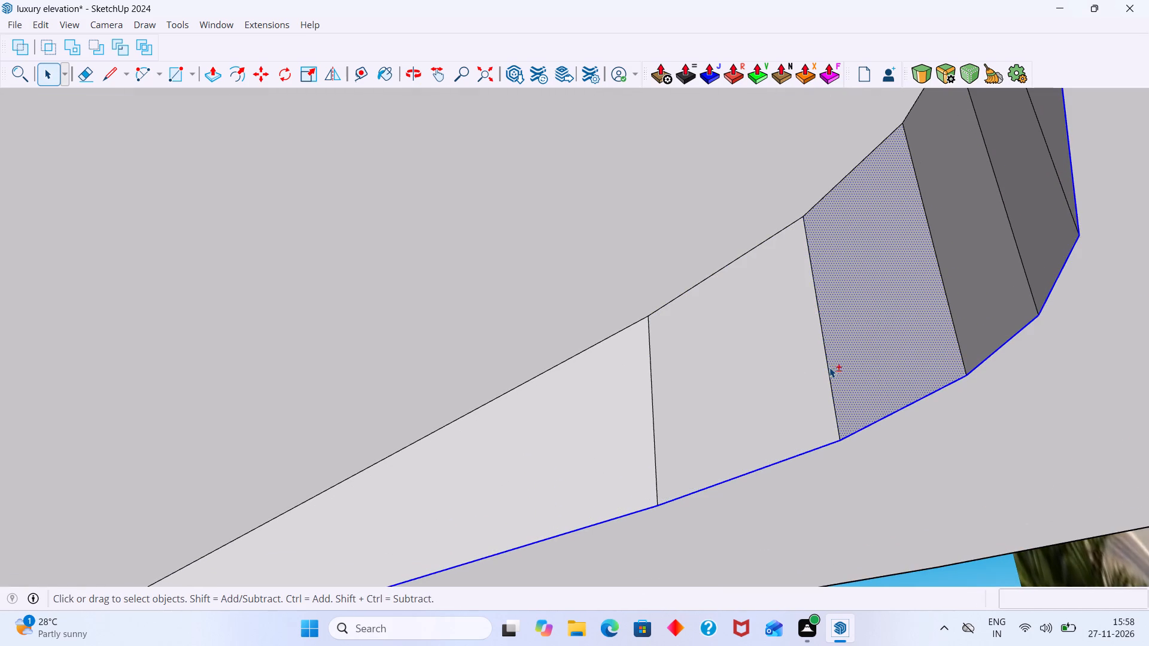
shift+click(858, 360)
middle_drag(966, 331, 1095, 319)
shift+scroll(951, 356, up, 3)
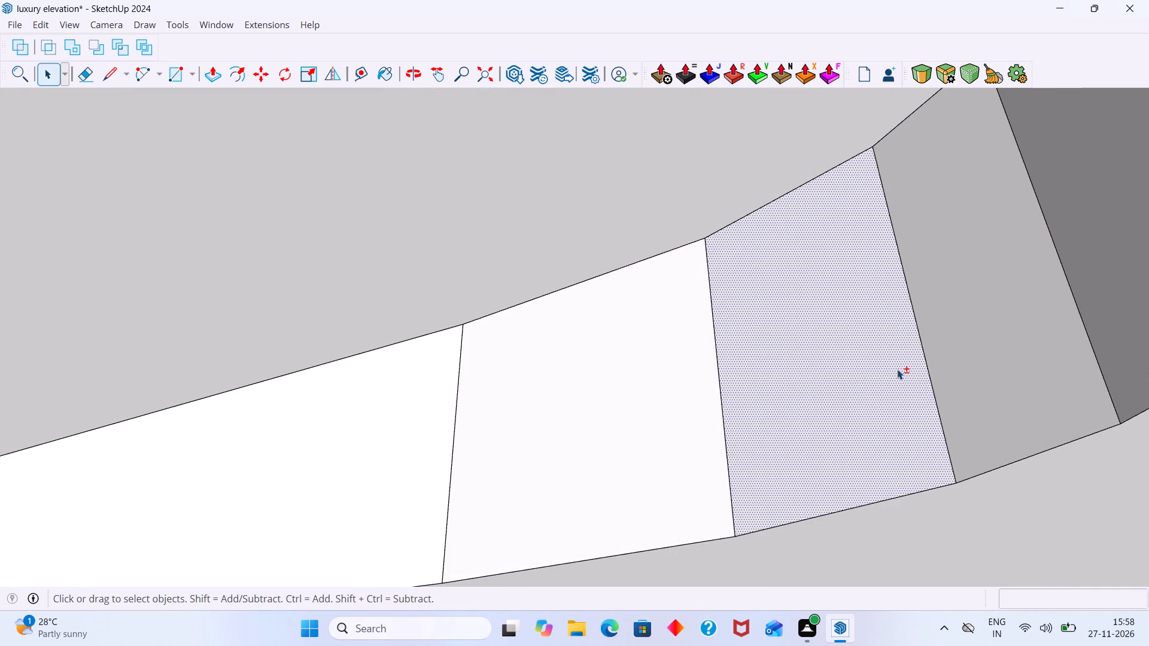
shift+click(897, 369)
Start a new selection with two lower edge segments of the recess's rounded corner, excluding the border face.
shift+scroll(896, 368, down, 12)
middle_drag(956, 380, 960, 337)
scroll(991, 365, up, 8)
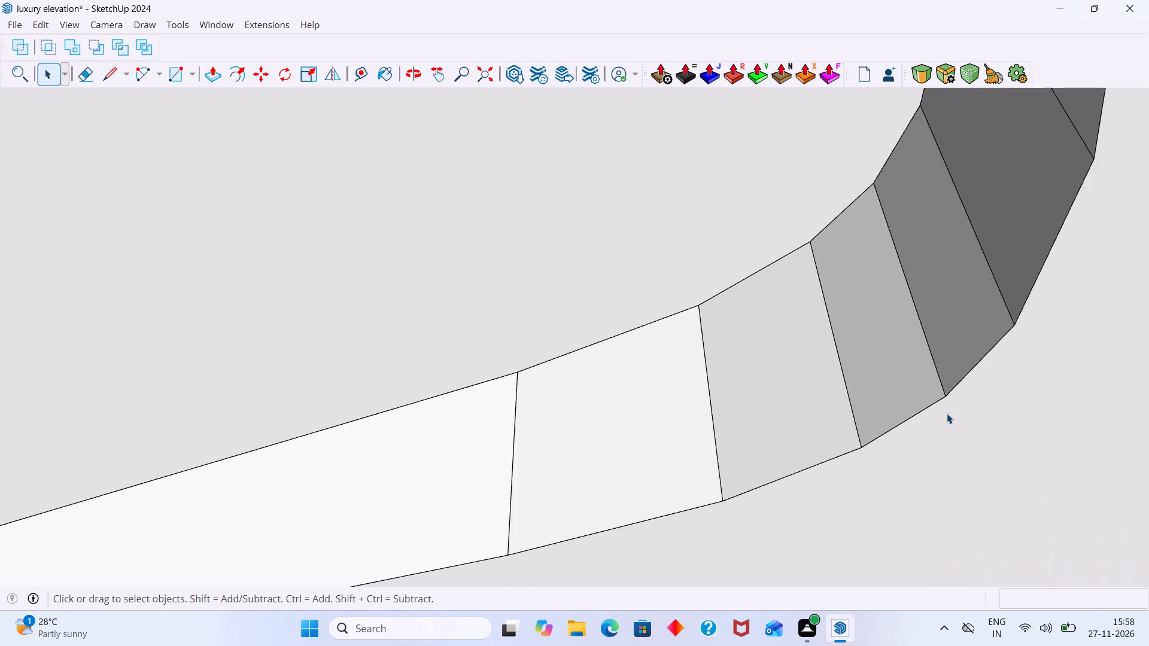
scroll(947, 413, up, 6)
click(923, 406)
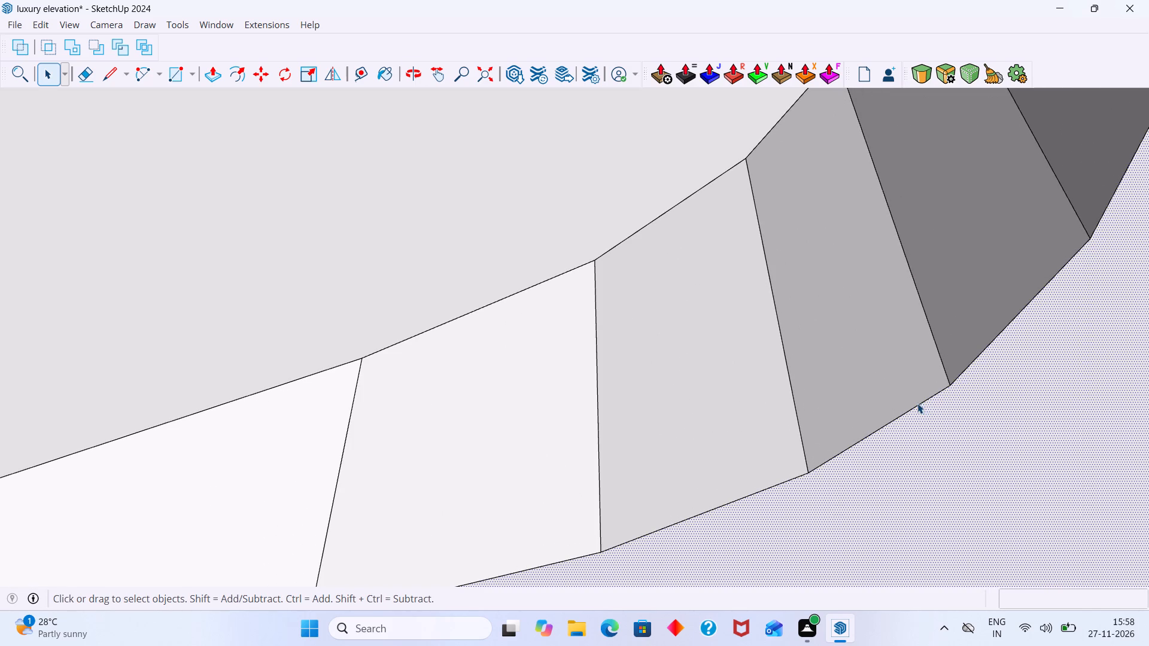
click(917, 403)
shift+click(955, 406)
shift+click(973, 391)
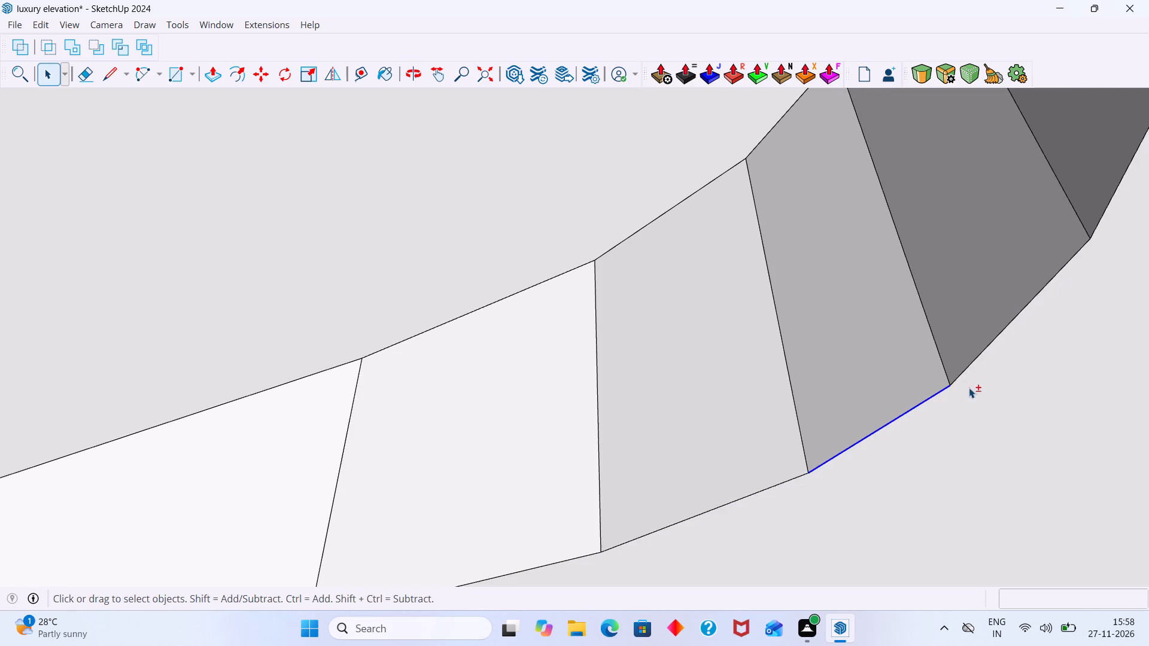
shift+click(965, 374)
Add the long straight front edge of the recess to the selection, excluding the underside border face.
shift+scroll(999, 348, down, 16)
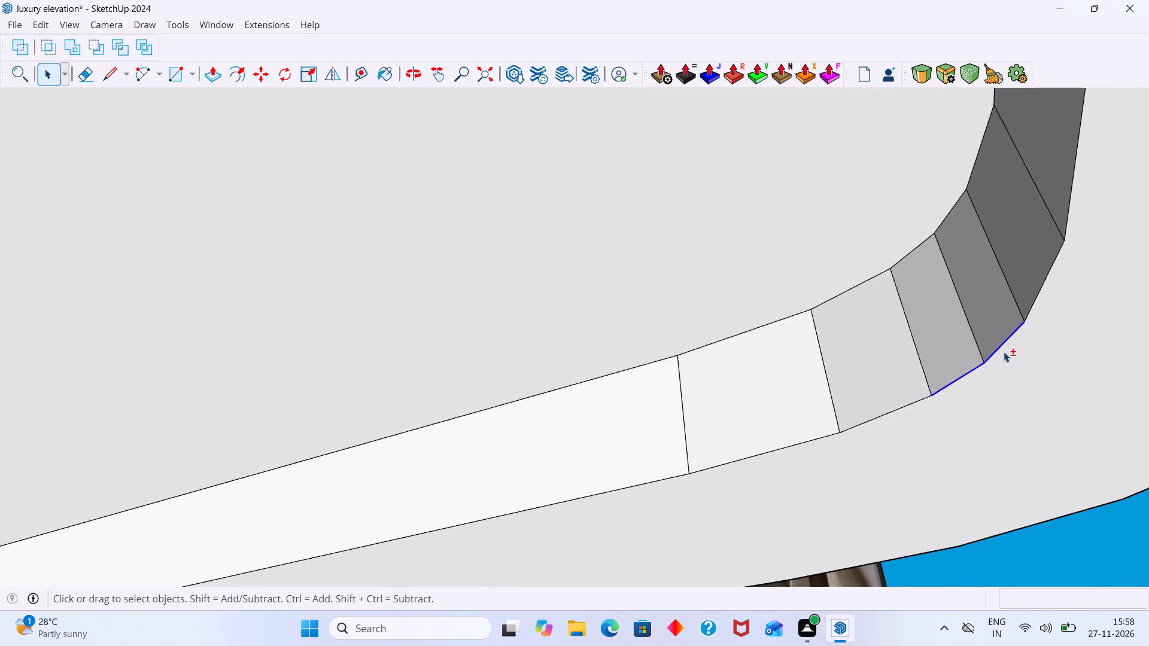
shift+scroll(1004, 352, down, 20)
shift+scroll(1004, 352, down, 2)
shift+scroll(992, 288, up, 5)
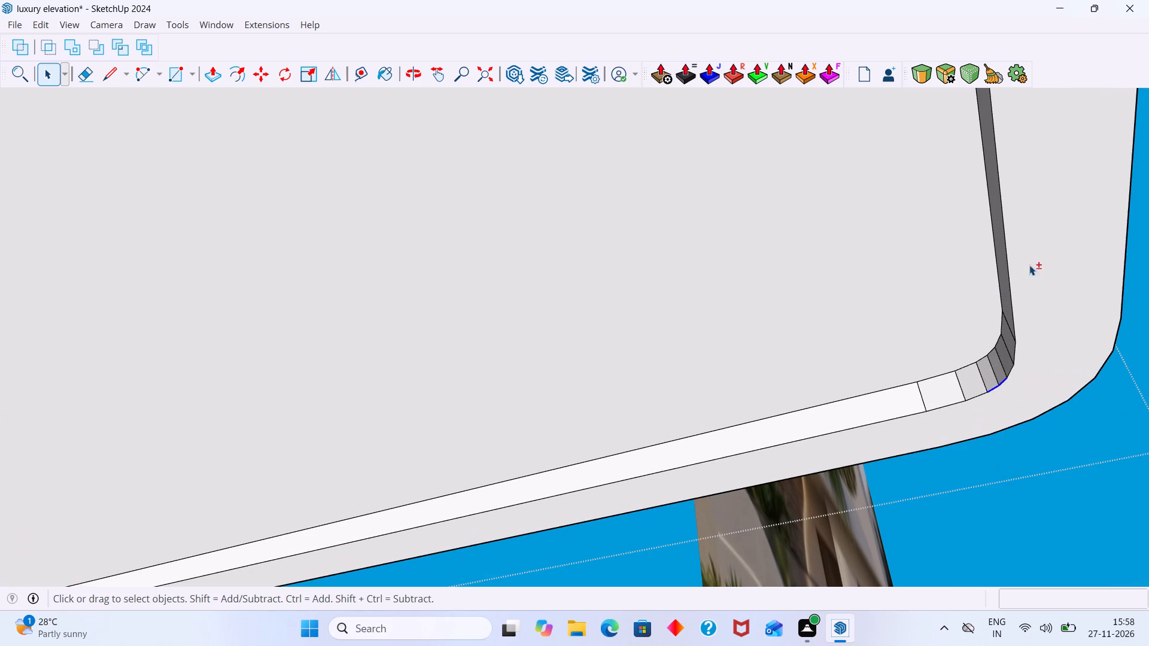
shift+drag(1031, 264, 1002, 252)
shift+scroll(1016, 284, down, 4)
shift+click(1028, 292)
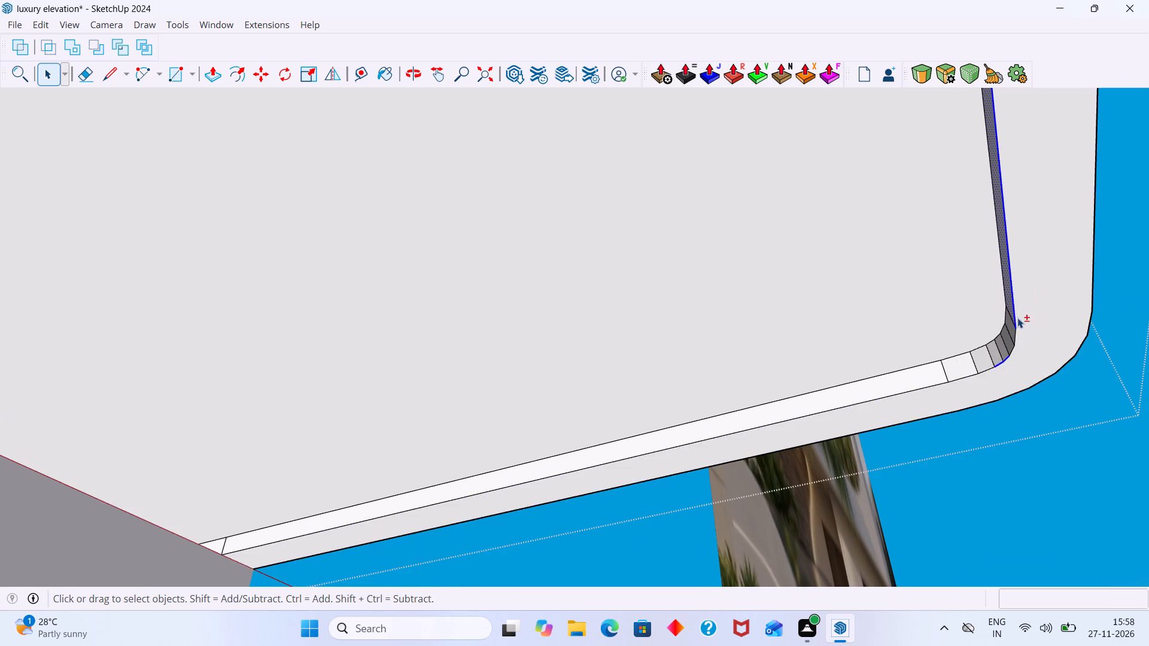
shift+scroll(1017, 318, up, 10)
shift+middle_drag(1024, 330, 1095, 332)
shift+scroll(1056, 289, up, 4)
shift+click(1066, 261)
shift+scroll(1066, 260, down, 20)
shift+scroll(1066, 260, down, 17)
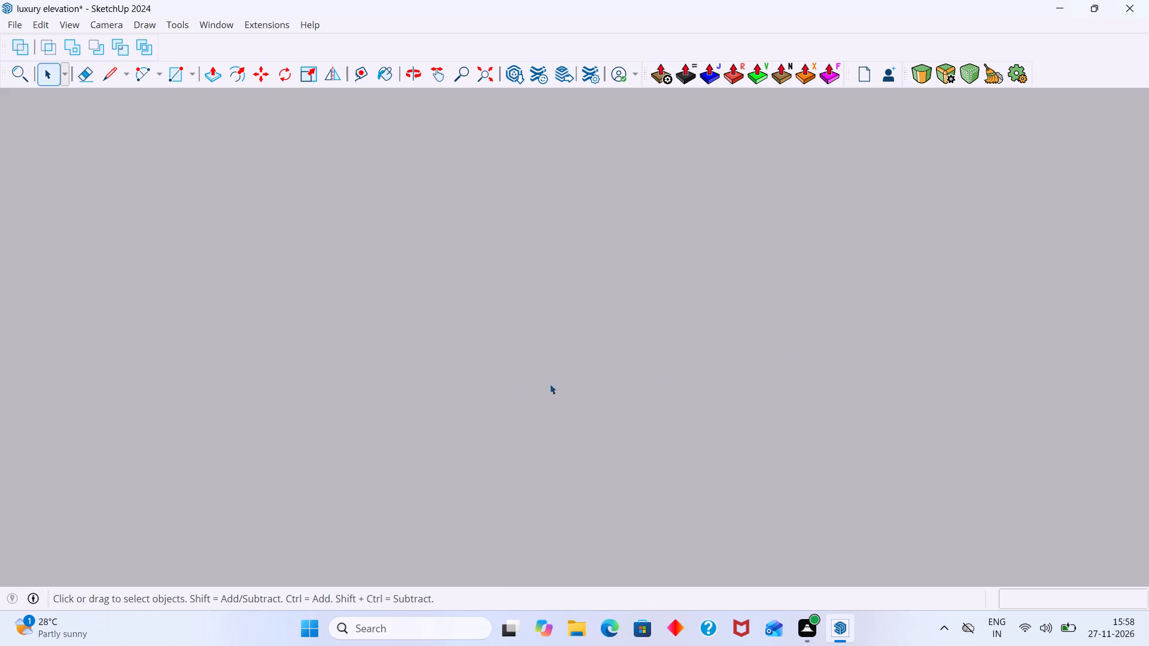
Add the border's curved inner edge and the short straight inner edge beside the wooden strip to the selection.
click(487, 68)
scroll(562, 127, down, 7)
middle_drag(702, 215, 695, 248)
scroll(676, 236, up, 6)
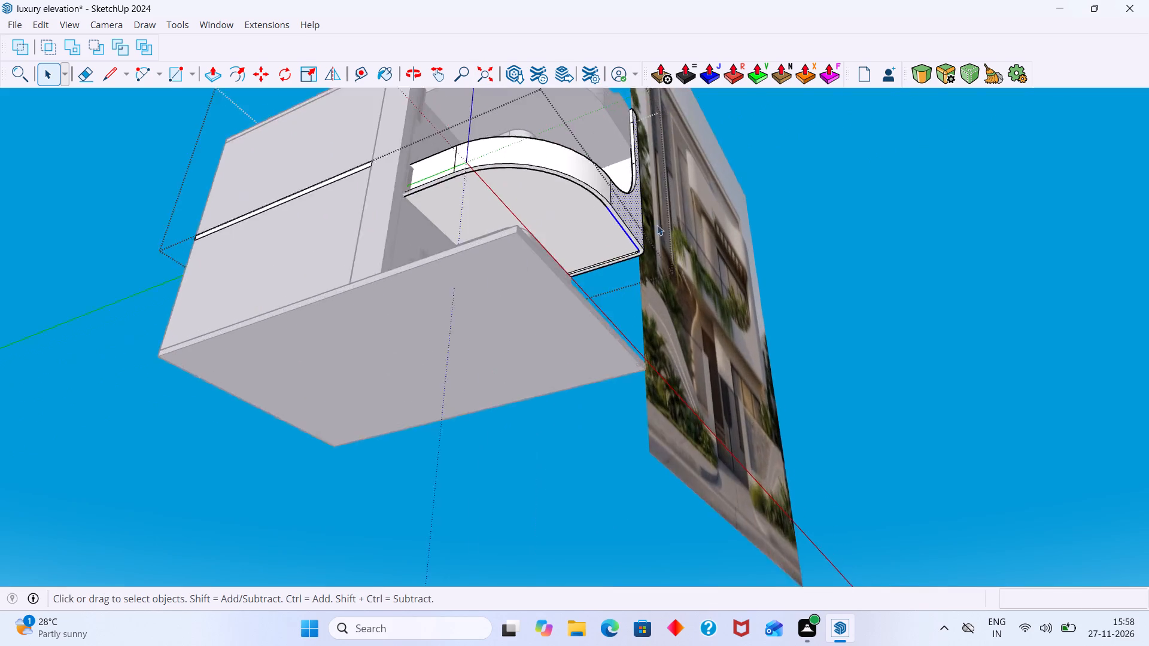
scroll(657, 225, up, 12)
middle_drag(648, 241, 704, 351)
shift+scroll(606, 240, up, 6)
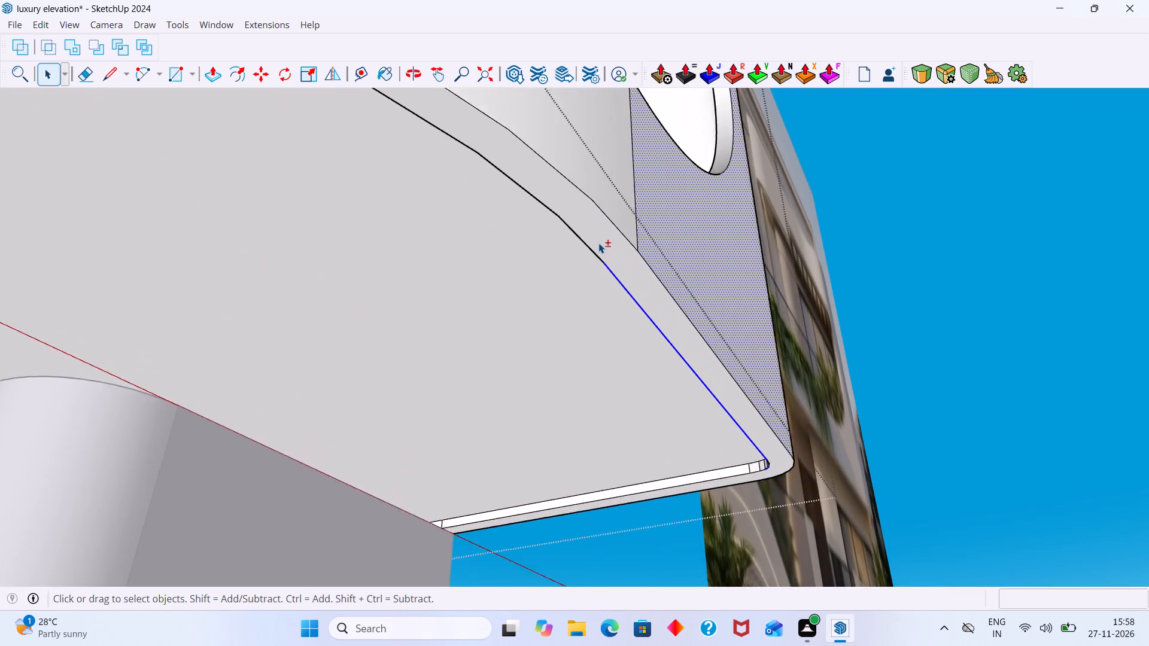
shift+scroll(598, 243, up, 6)
shift+click(586, 250)
shift+scroll(592, 239, down, 11)
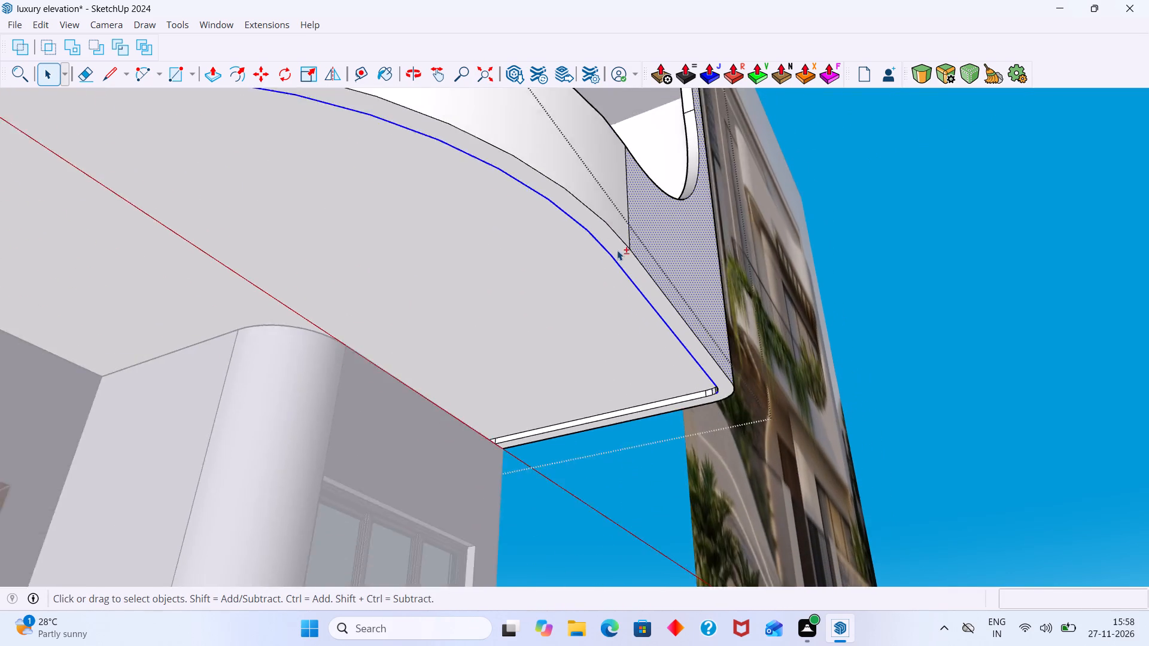
shift+scroll(617, 250, down, 9)
shift+scroll(340, 219, up, 6)
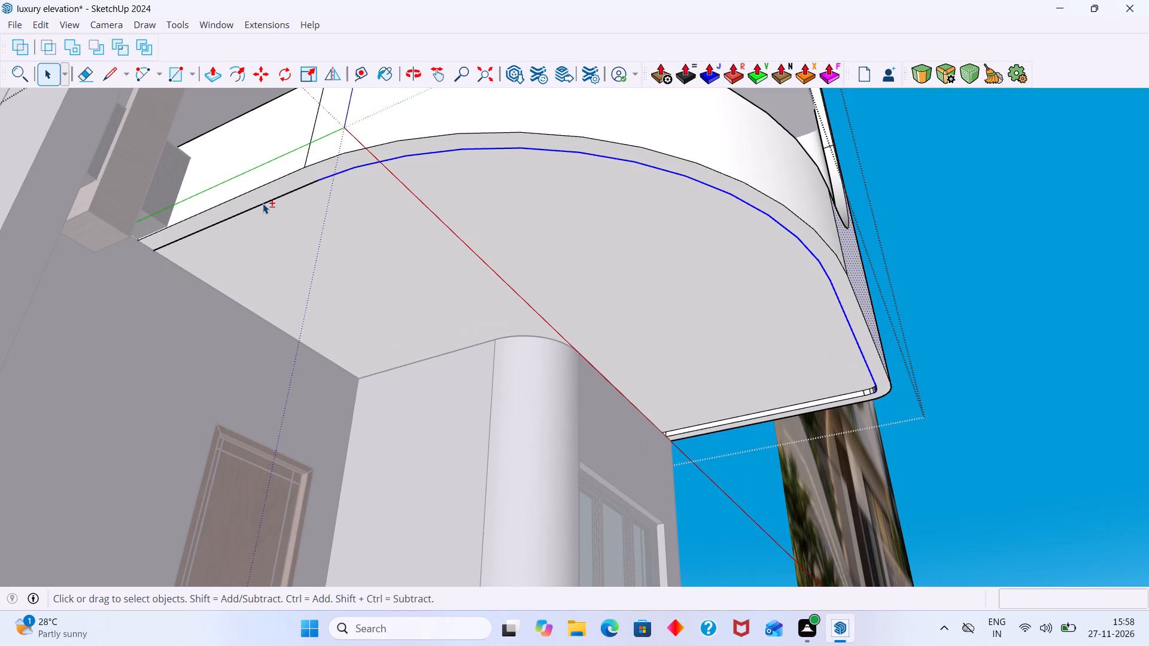
shift+click(263, 203)
shift+scroll(300, 200, down, 9)
middle_drag(542, 182, 561, 180)
scroll(677, 264, up, 4)
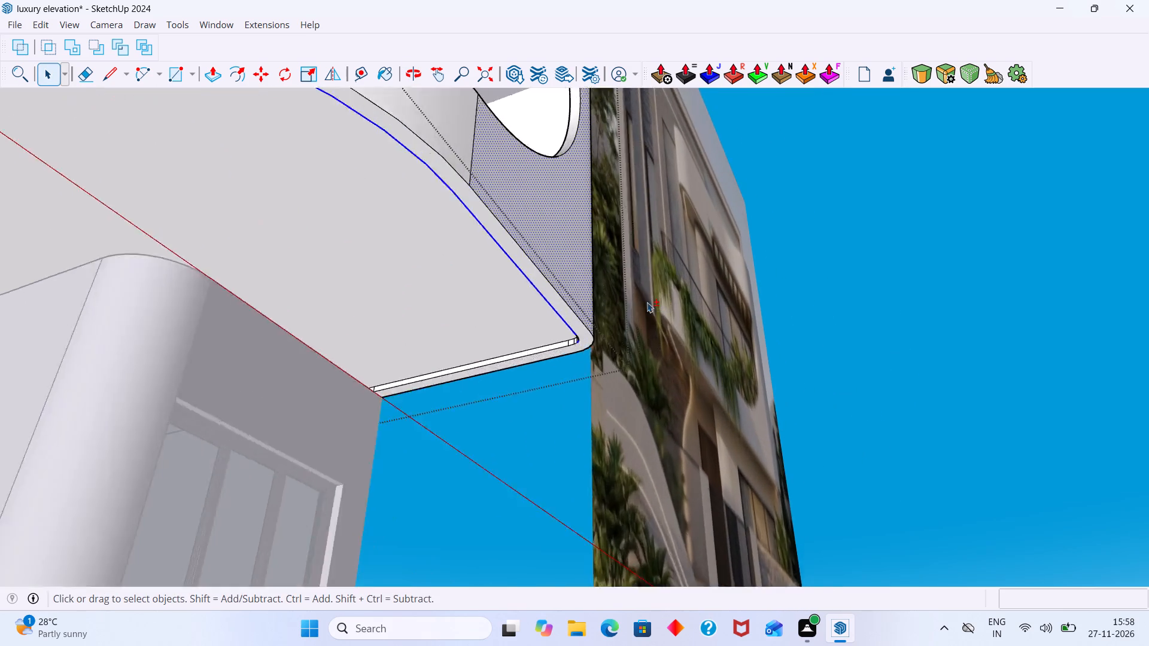
Add the recess's straight lower side edge running to the building wall to the selection.
scroll(647, 302, up, 4)
shift+middle_drag(563, 336, 668, 260)
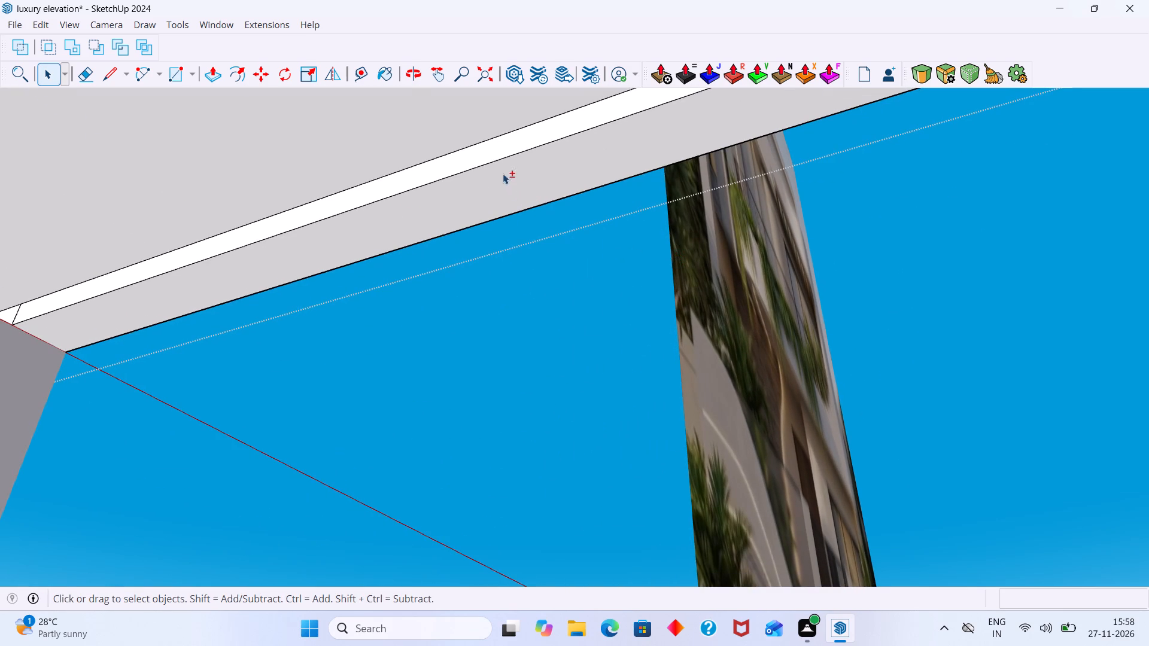
shift+click(488, 161)
scroll(533, 152, down, 16)
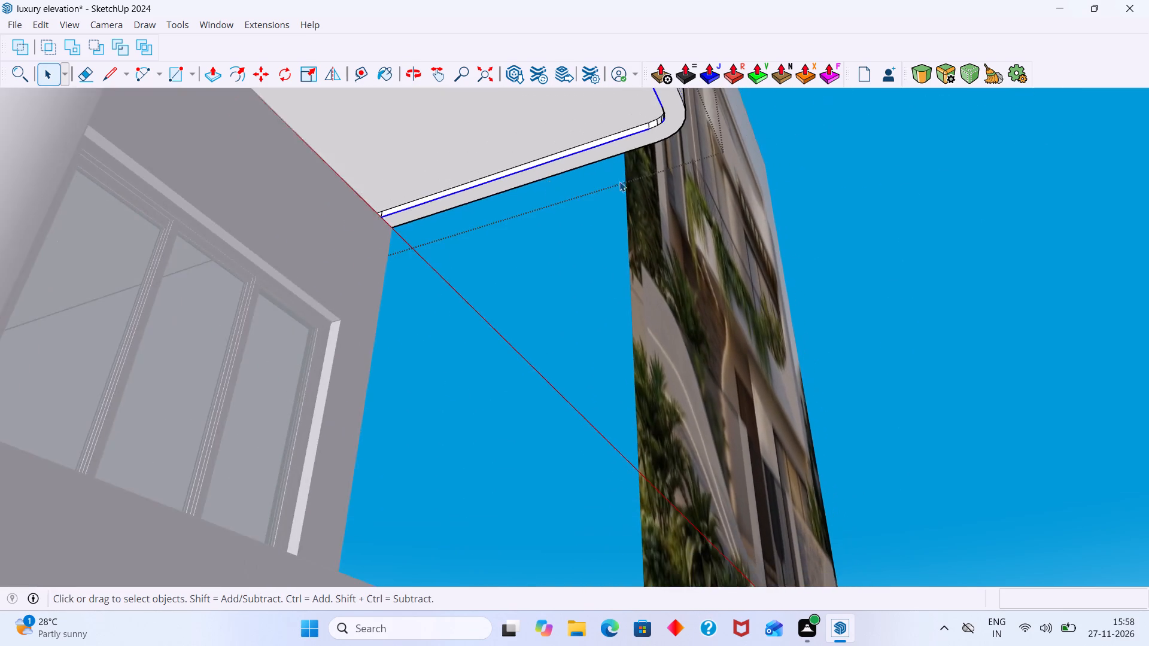
Add the remaining lower edge segments of the recess's rounded corner to the selection.
middle_drag(622, 180, 565, 282)
scroll(549, 293, up, 11)
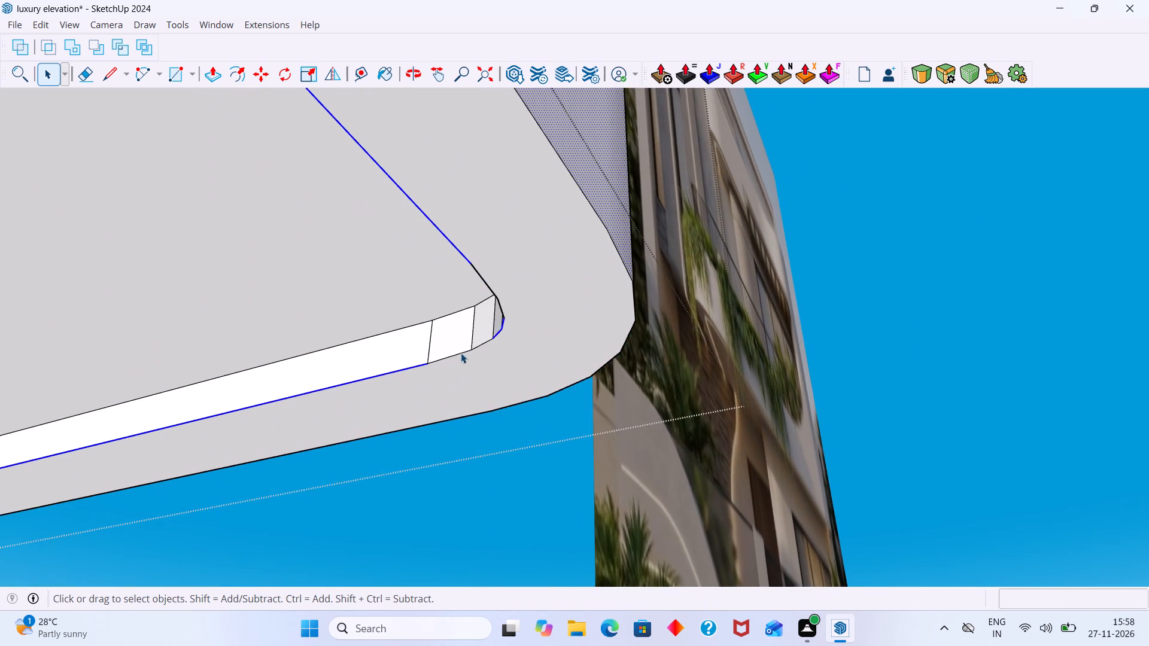
scroll(461, 353, up, 8)
shift+click(472, 345)
shift+click(510, 328)
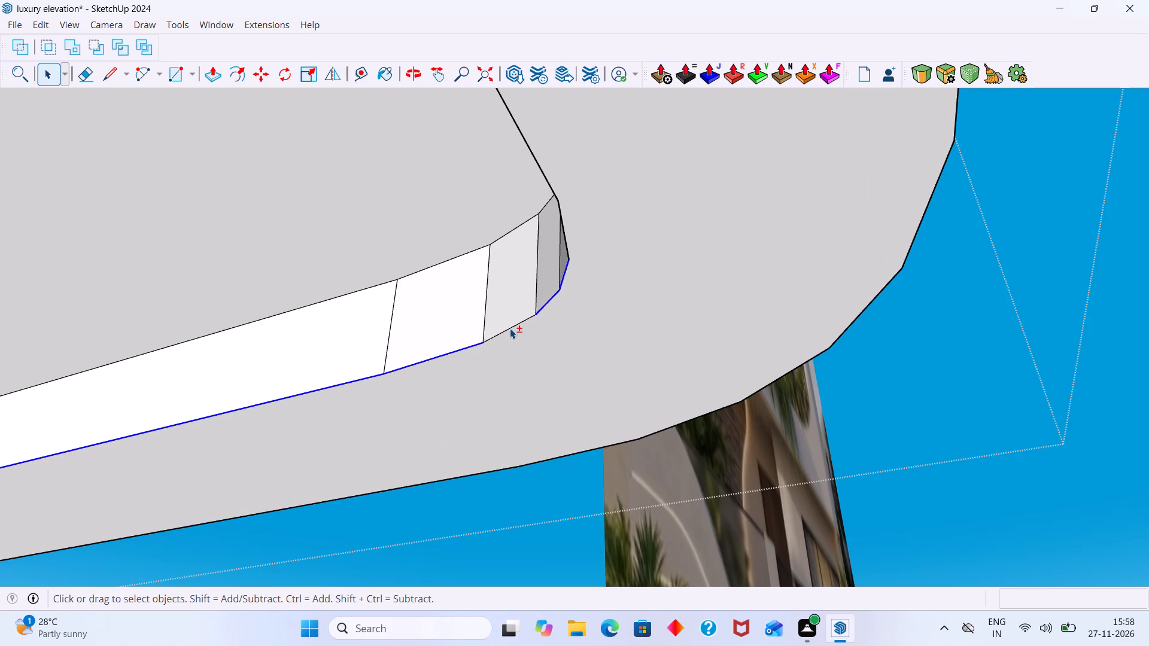
scroll(564, 299, down, 8)
middle_drag(594, 288, 850, 253)
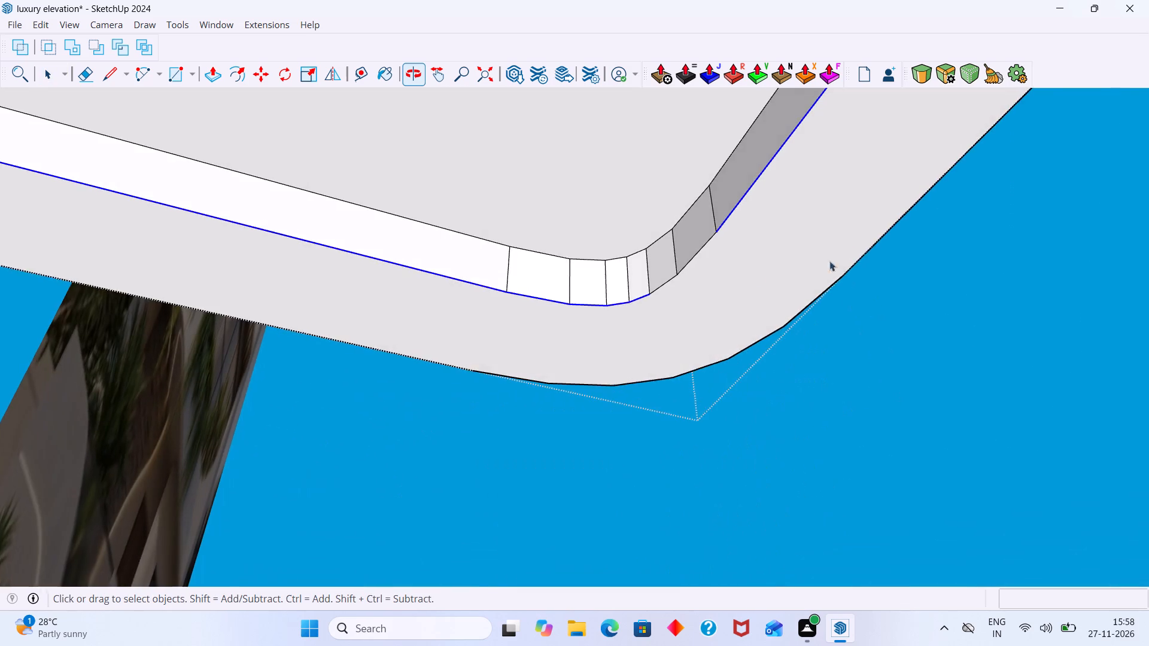
shift+scroll(671, 280, up, 9)
shift+click(652, 287)
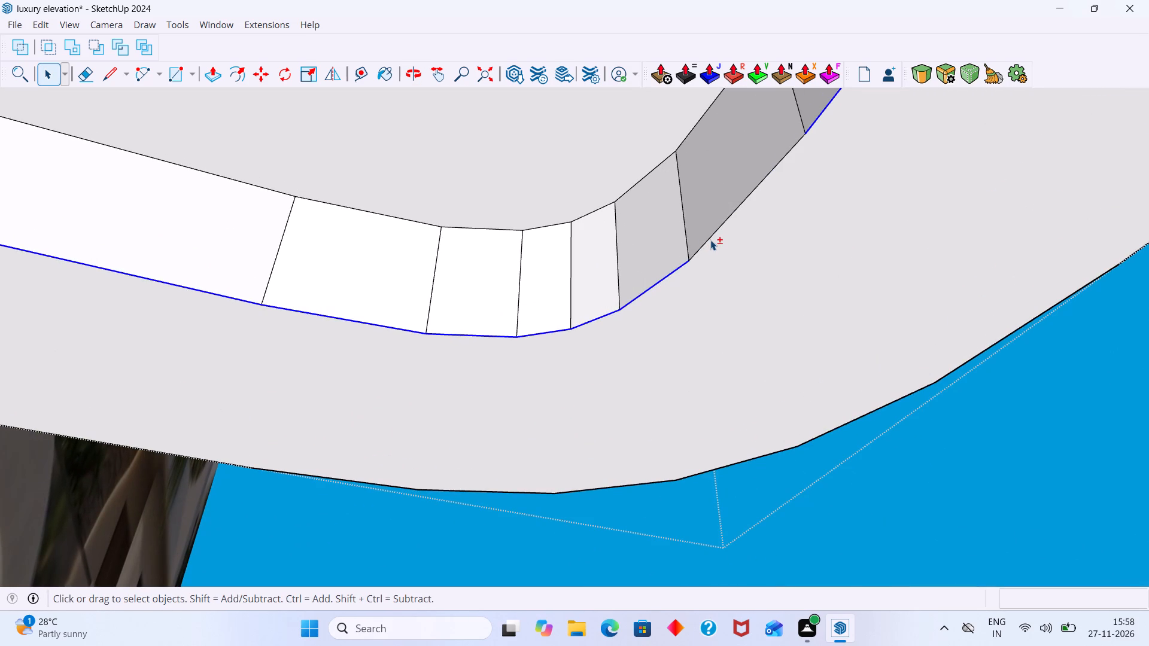
shift+click(710, 240)
Copy the selected lower recess outline 1" straight up the recess wall.
shift+scroll(710, 239, down, 16)
middle_drag(721, 251, 779, 333)
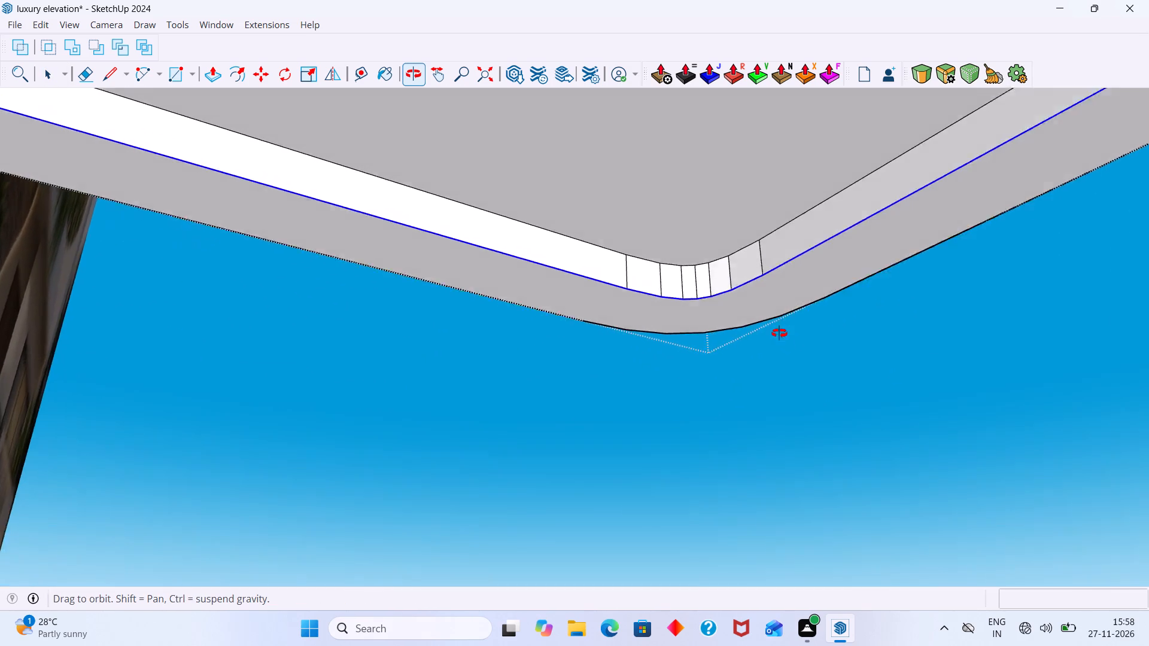
middle_drag(779, 333, 376, 218)
middle_drag(573, 342, 451, 293)
scroll(457, 295, down, 5)
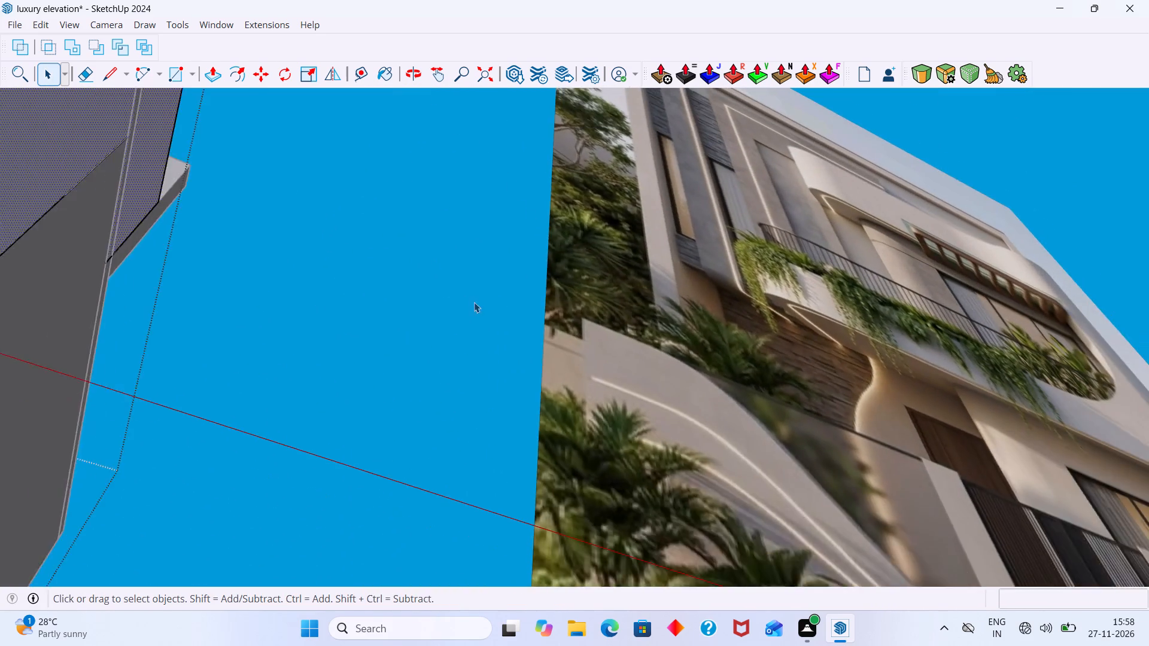
scroll(474, 302, down, 15)
middle_drag(438, 327, 256, 273)
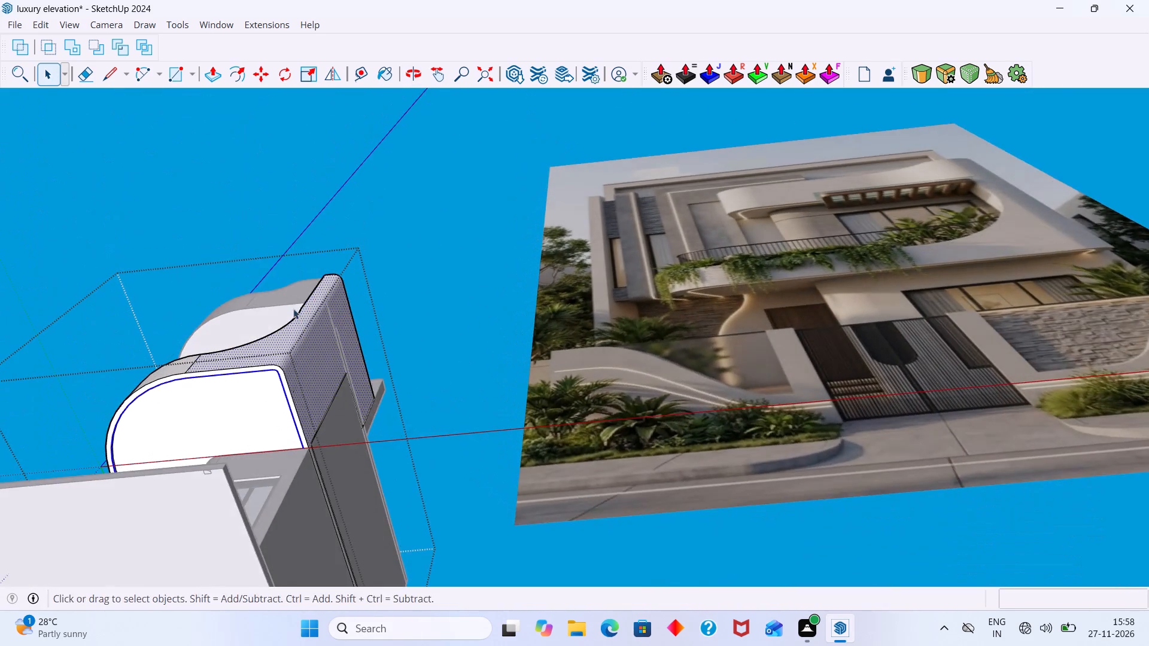
middle_drag(273, 314, 170, 336)
middle_drag(283, 361, 363, 226)
middle_drag(387, 266, 287, 285)
scroll(366, 322, up, 4)
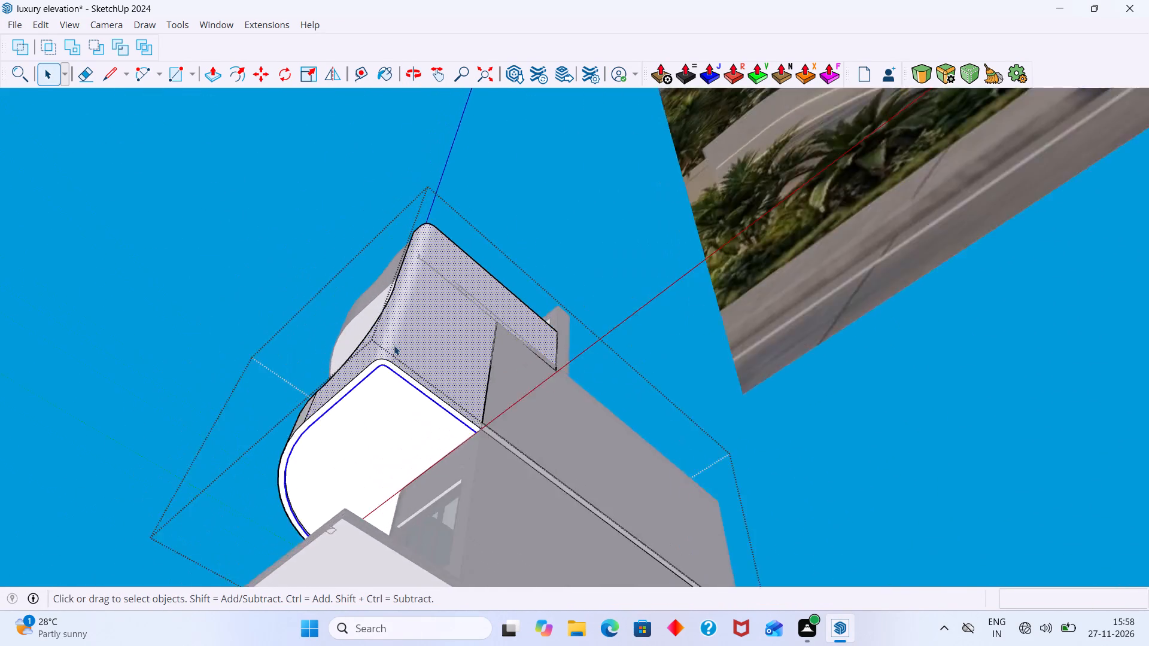
scroll(394, 345, up, 5)
middle_drag(399, 360, 635, 185)
scroll(487, 334, up, 5)
shift+middle_drag(481, 435, 685, 159)
middle_drag(658, 346, 631, 452)
middle_drag(734, 473, 753, 513)
scroll(763, 489, up, 1)
shift+middle_drag(765, 482, 687, 327)
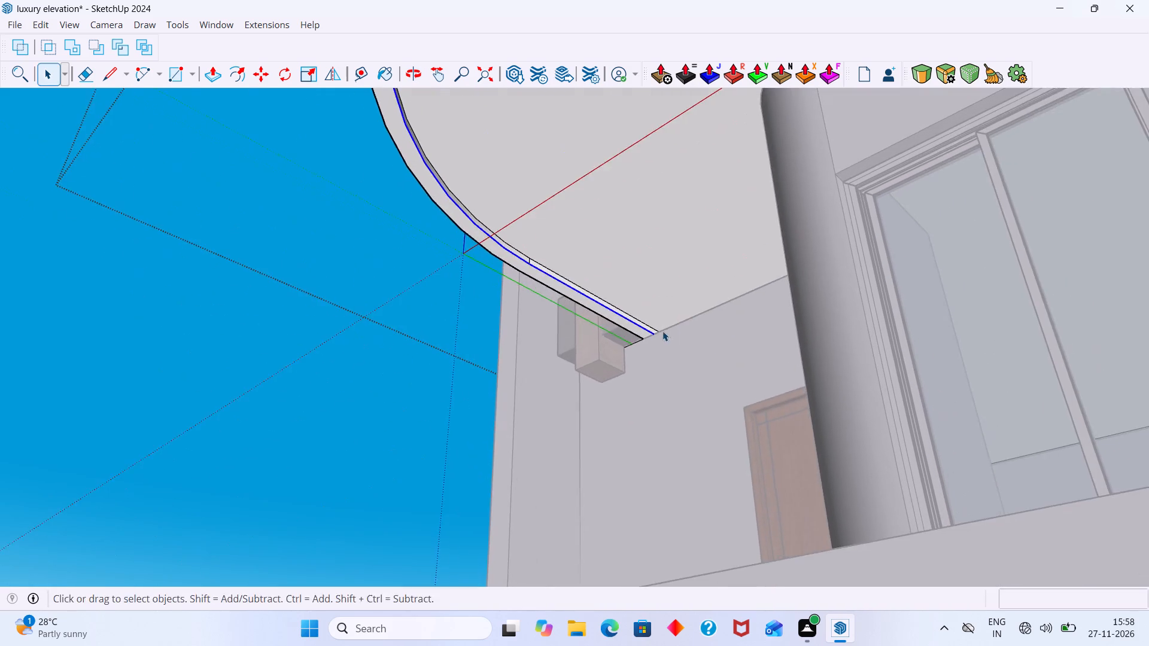
middle_drag(662, 332, 648, 363)
scroll(646, 331, up, 18)
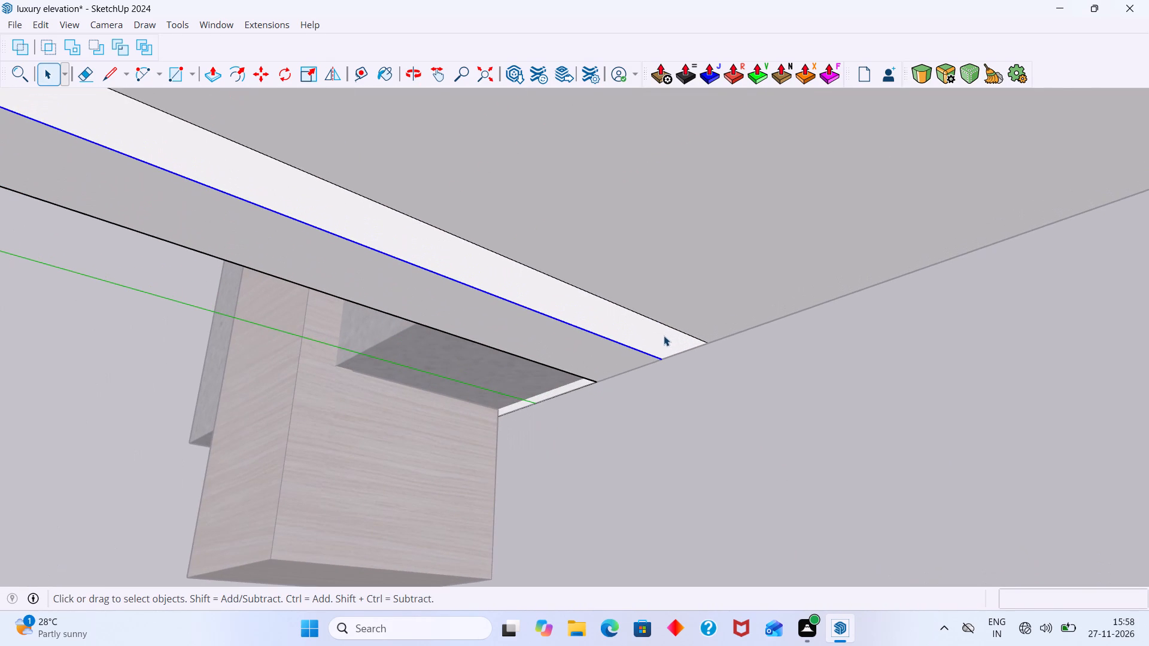
key(m)
click(662, 356)
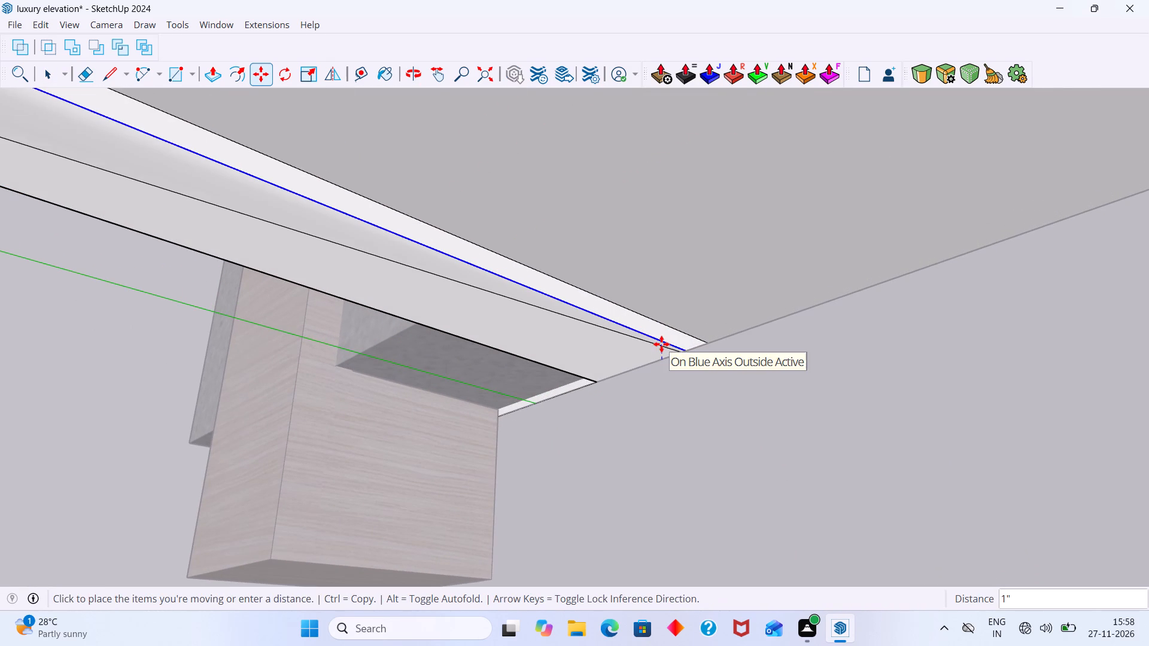
scroll(658, 336, up, 3)
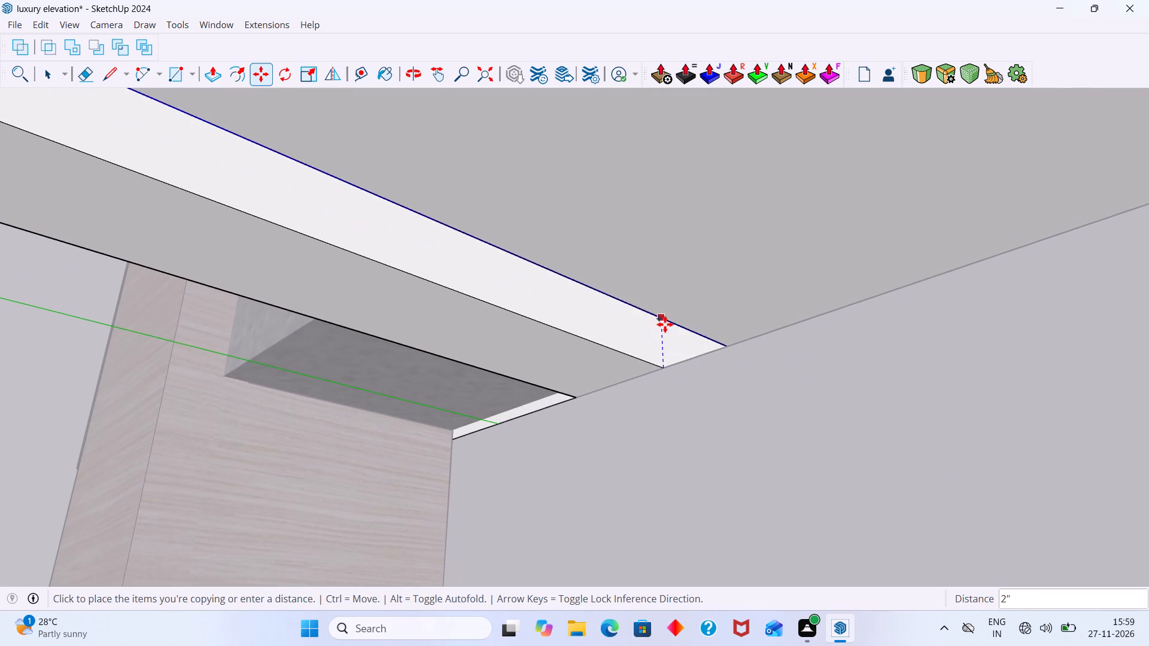
scroll(662, 336, down, 6)
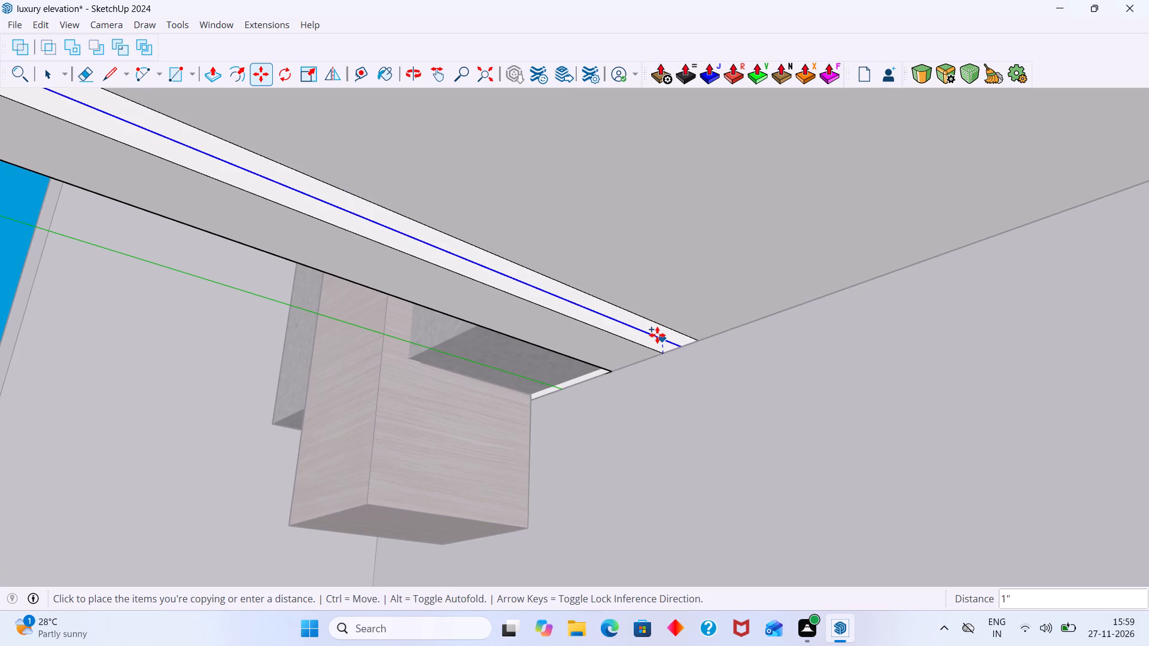
click(657, 336)
key(space)
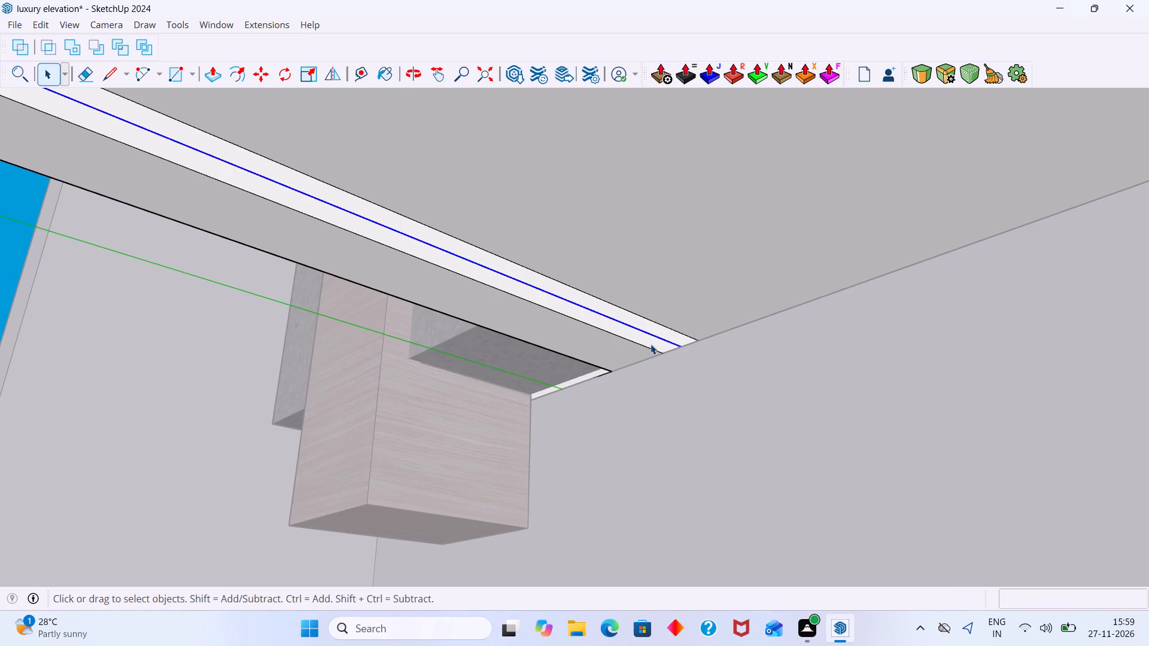
Select the upper band of the recess wall on the short straight run beside the wooden block, plus its adjoining curved run.
middle_drag(641, 359, 610, 397)
scroll(618, 334, up, 8)
click(622, 329)
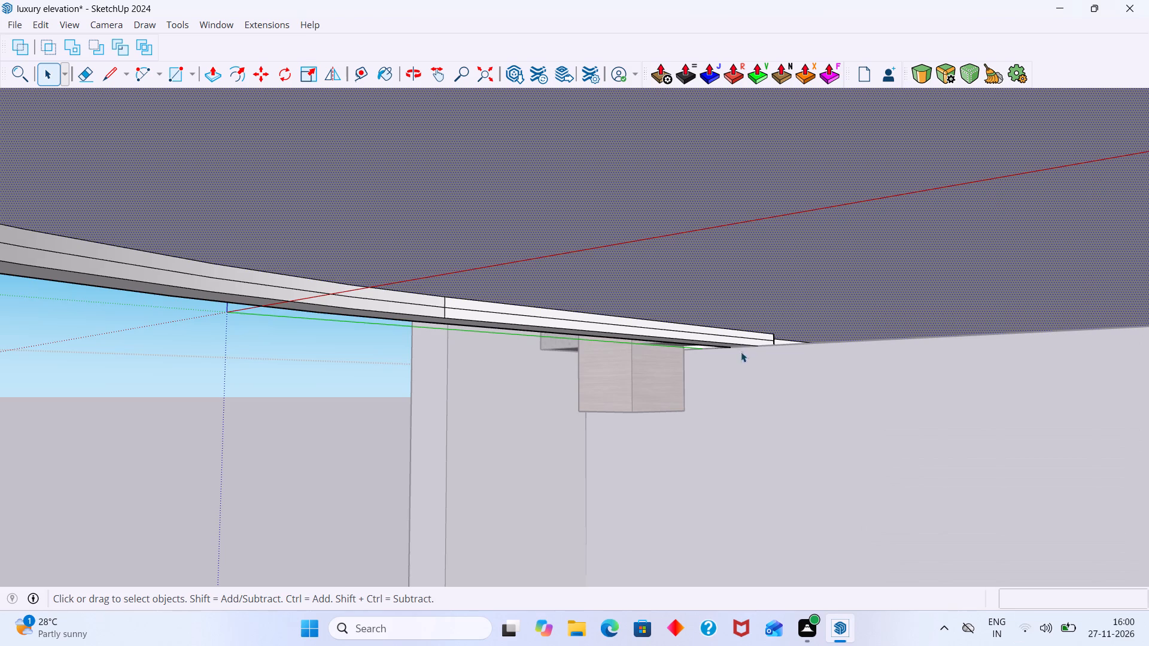
scroll(739, 342, up, 3)
scroll(676, 294, up, 12)
click(582, 326)
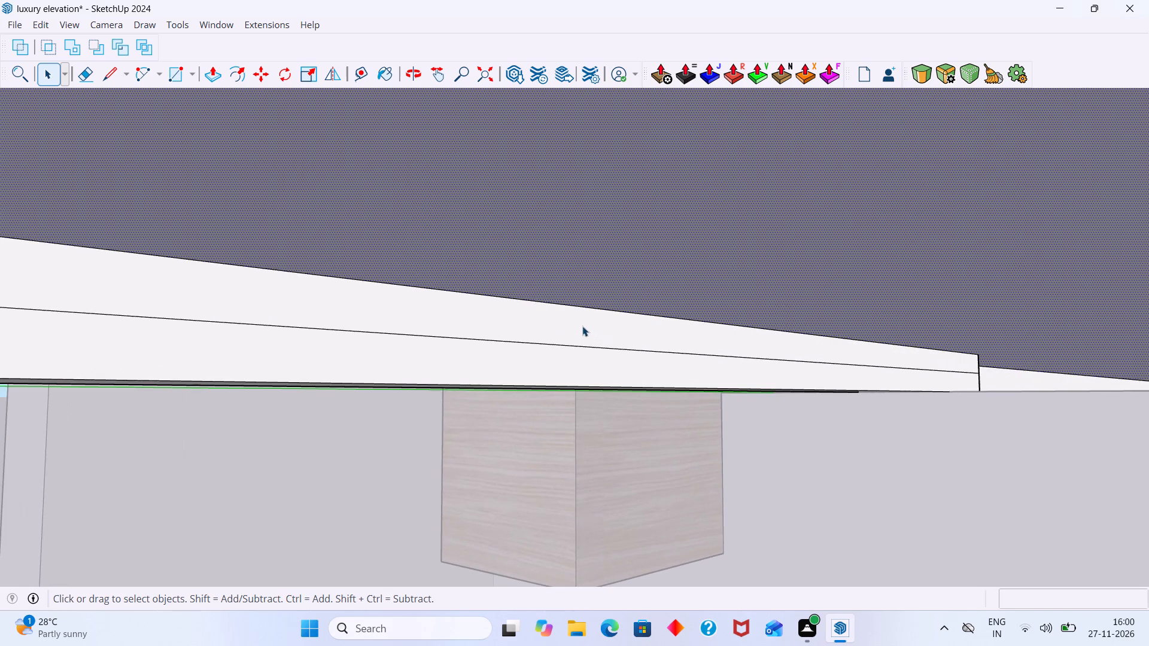
scroll(589, 318, down, 8)
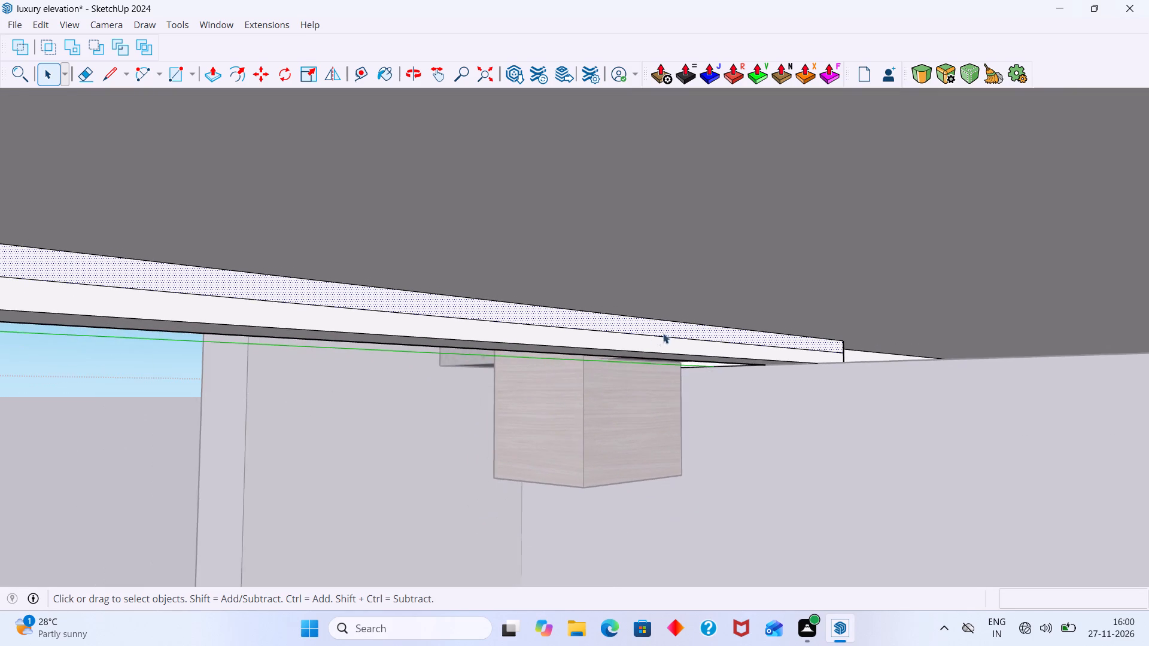
shift+middle_drag(663, 330, 883, 336)
shift+scroll(814, 327, down, 4)
shift+scroll(467, 315, up, 5)
shift+click(500, 251)
shift+scroll(501, 249, down, 10)
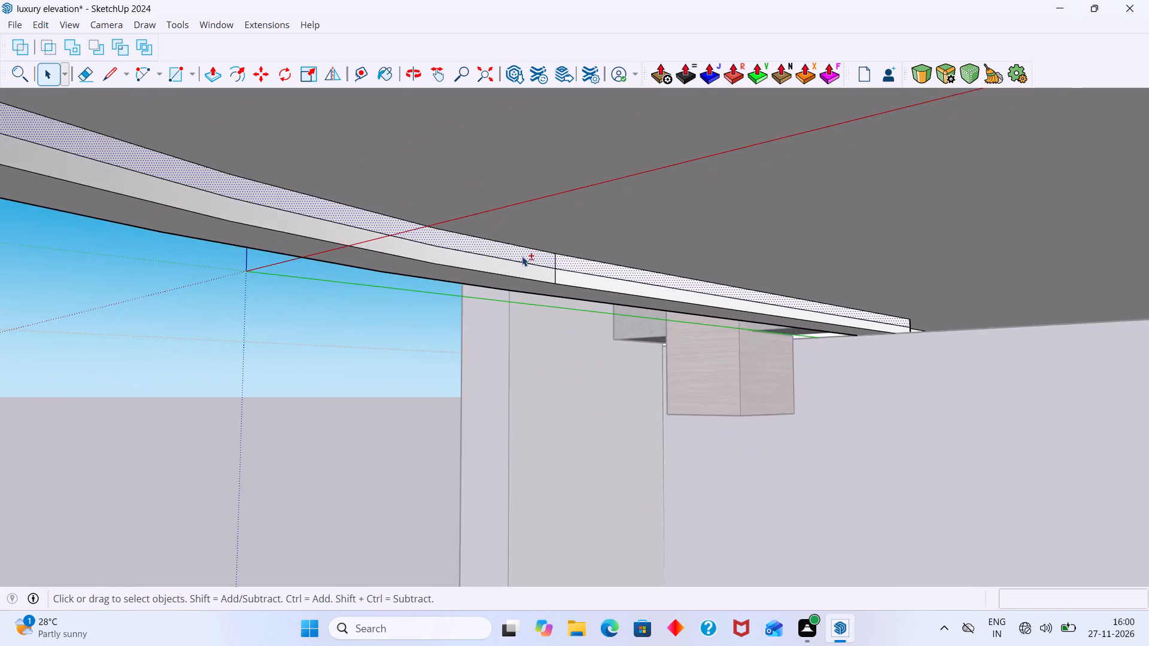
Add the upper band face along the recess's long straight front run to the selection.
shift+scroll(522, 256, down, 18)
middle_drag(525, 282, 363, 282)
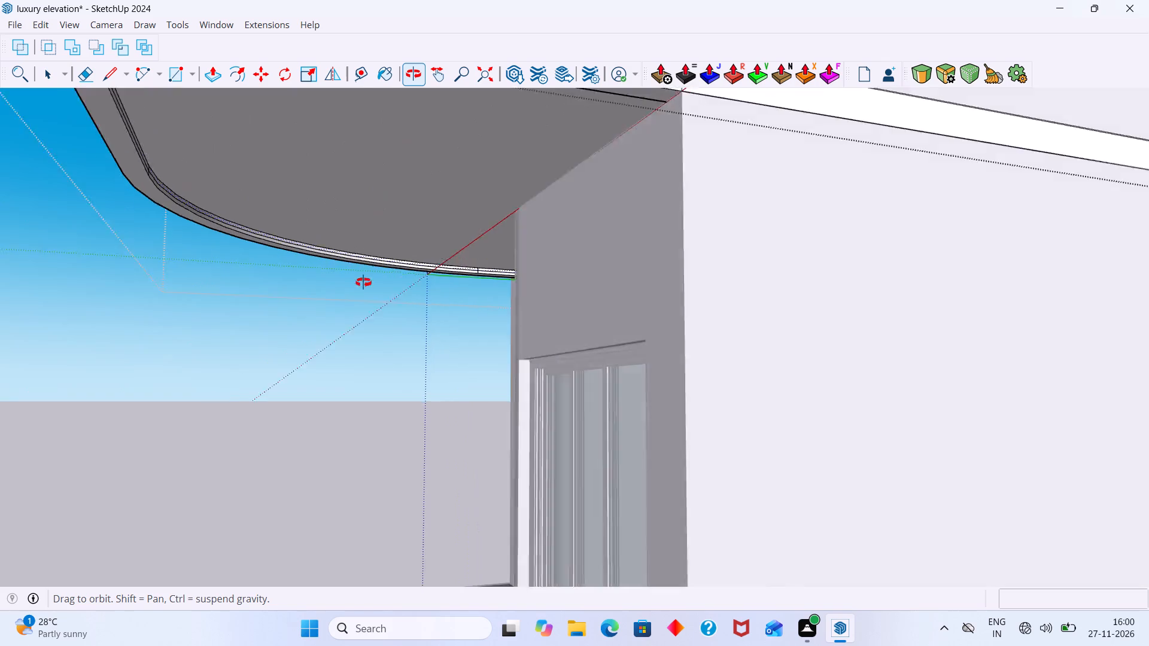
middle_drag(363, 282, 895, 327)
middle_drag(425, 325, 379, 322)
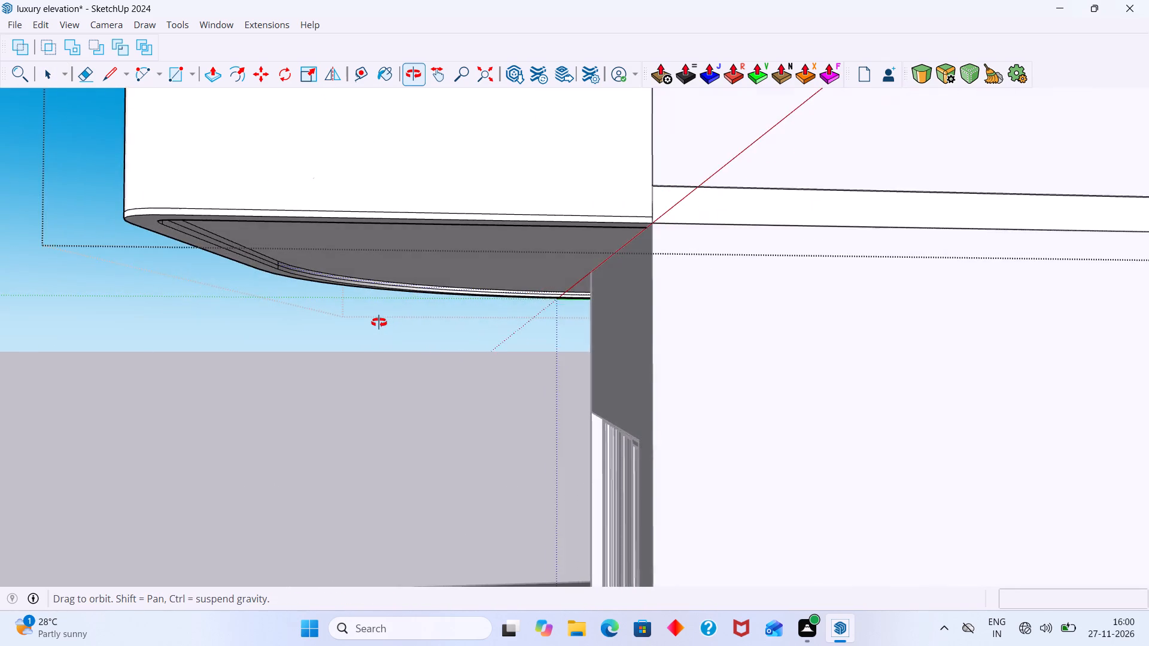
middle_drag(379, 322, 377, 320)
scroll(353, 301, up, 9)
middle_drag(399, 301, 564, 348)
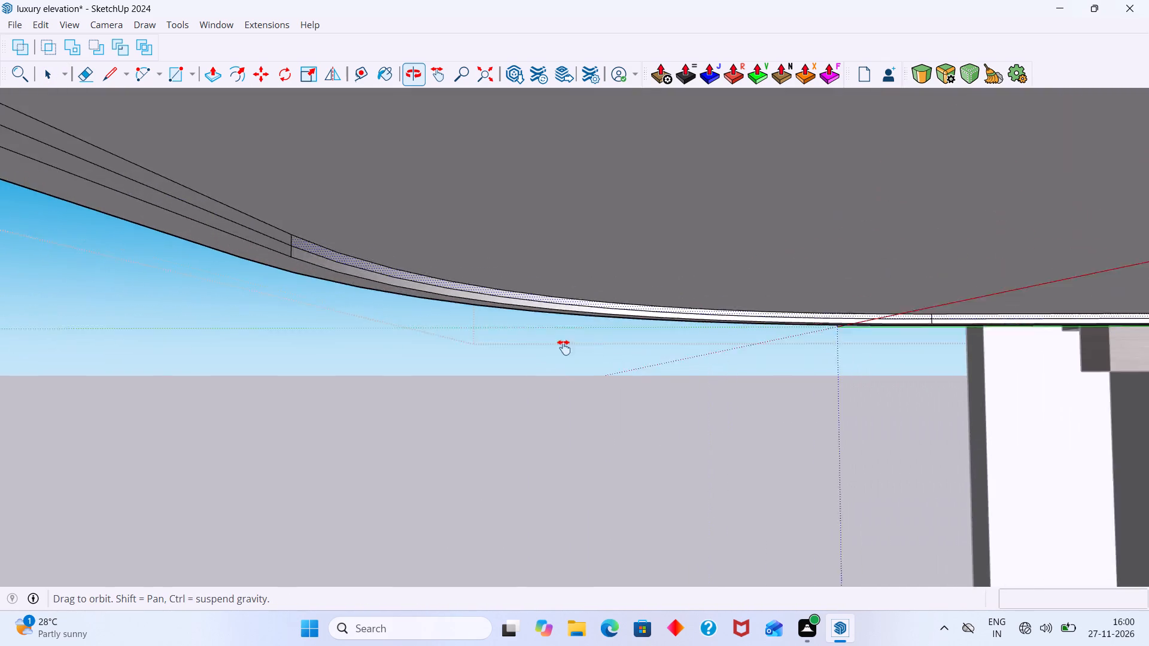
middle_drag(564, 348, 594, 360)
shift+scroll(376, 285, up, 6)
shift+click(378, 256)
scroll(381, 254, up, 1)
scroll(381, 256, down, 9)
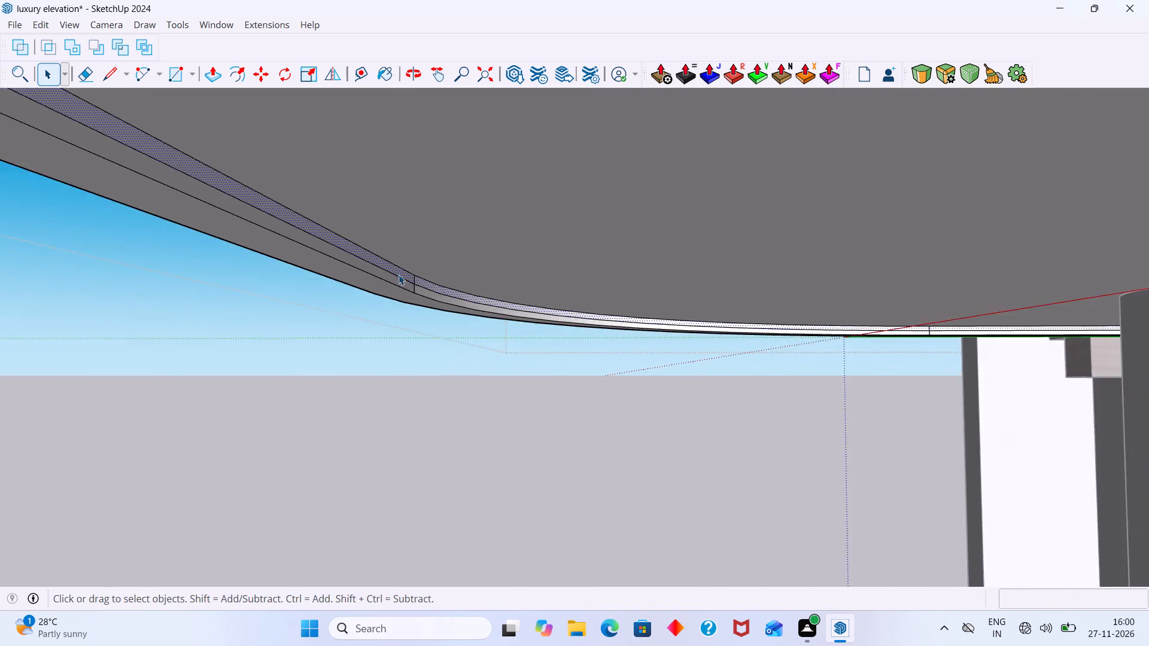
Add the upper band face along the recess's straight side run, beyond the rounded corner, to the selection.
scroll(399, 275, down, 8)
middle_drag(493, 267, 550, 275)
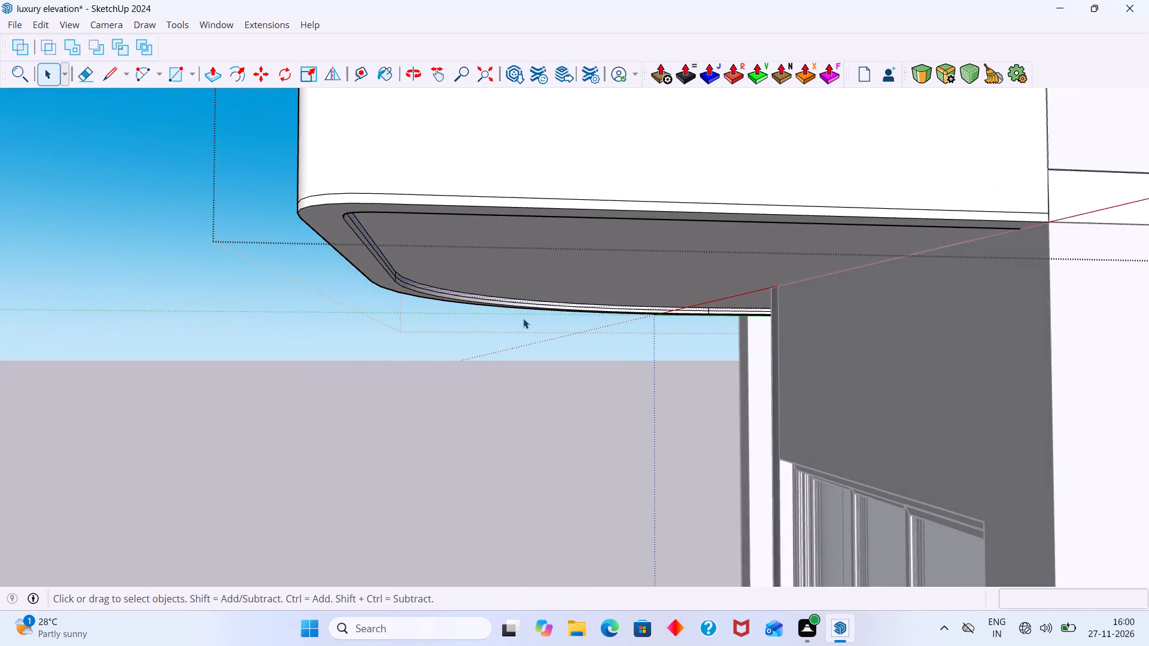
middle_drag(541, 321, 1144, 175)
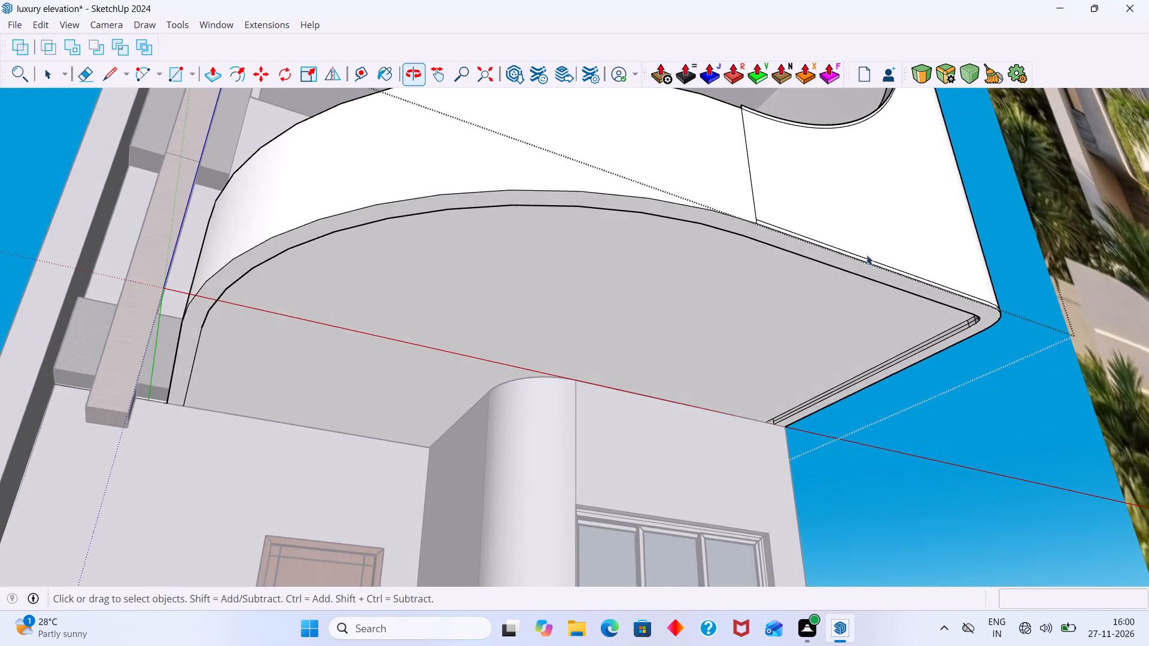
middle_drag(870, 261, 1058, 258)
scroll(968, 411, up, 3)
middle_drag(948, 426, 1109, 444)
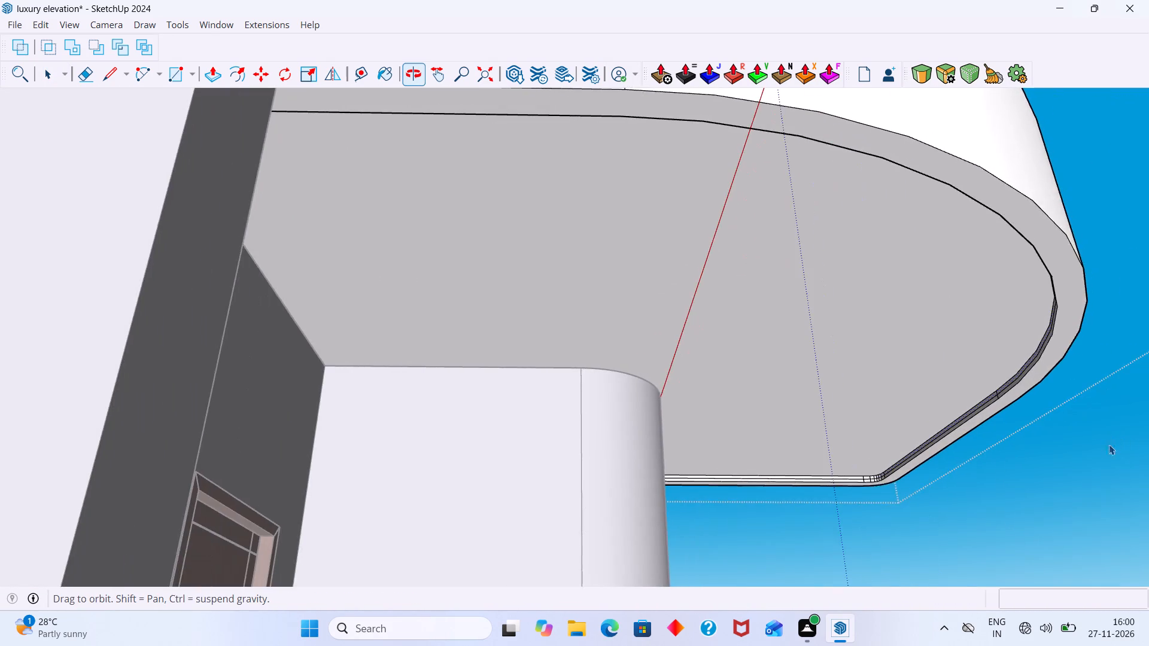
middle_drag(1109, 444, 1110, 444)
scroll(1053, 442, up, 6)
middle_drag(950, 406, 1018, 415)
scroll(1019, 415, up, 9)
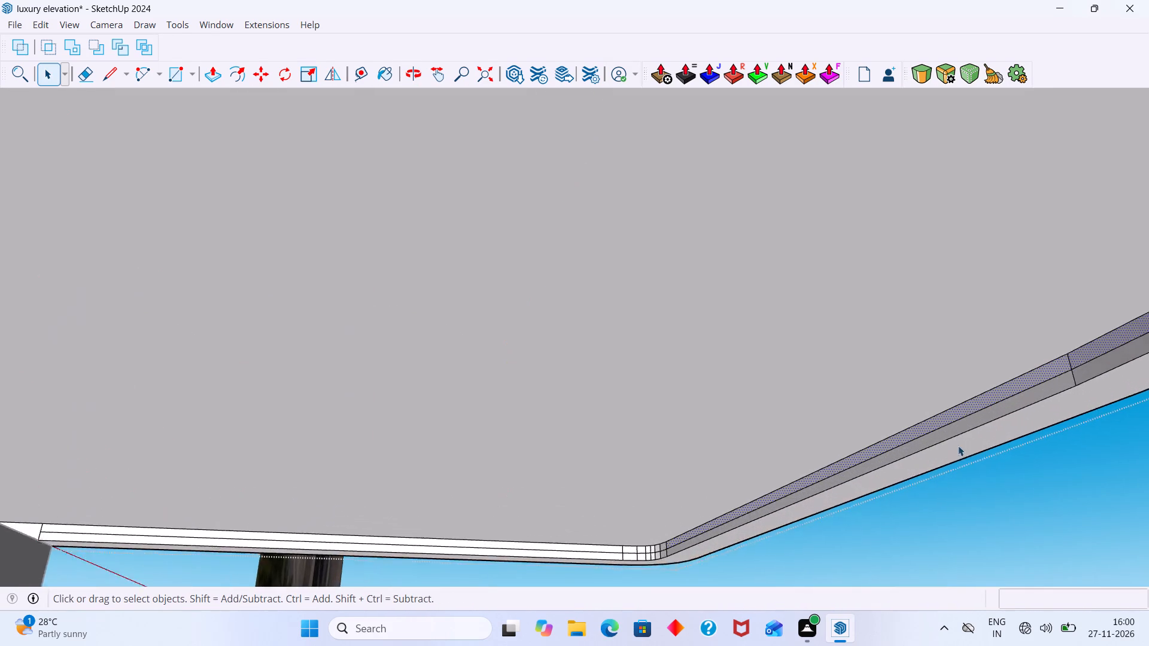
scroll(958, 446, up, 8)
shift+middle_drag(786, 464, 831, 292)
shift+scroll(490, 496, up, 4)
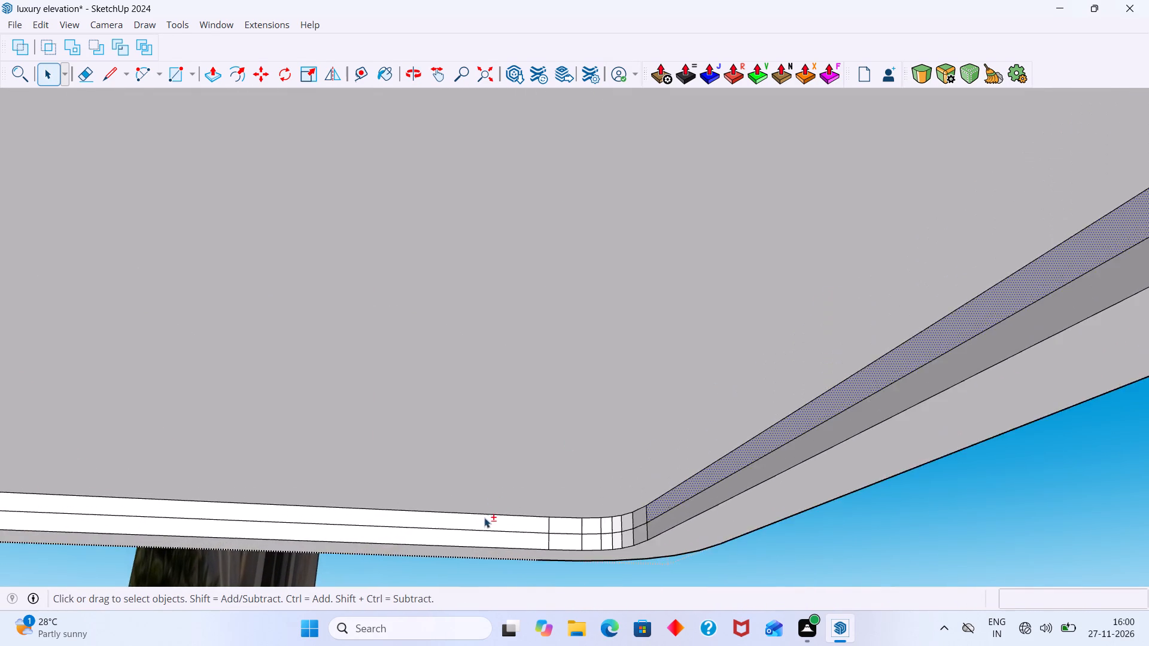
shift+scroll(484, 517, up, 3)
shift+click(482, 522)
Add the upper band's small faces around the recess's rounded corner to the selection.
shift+scroll(630, 545, up, 7)
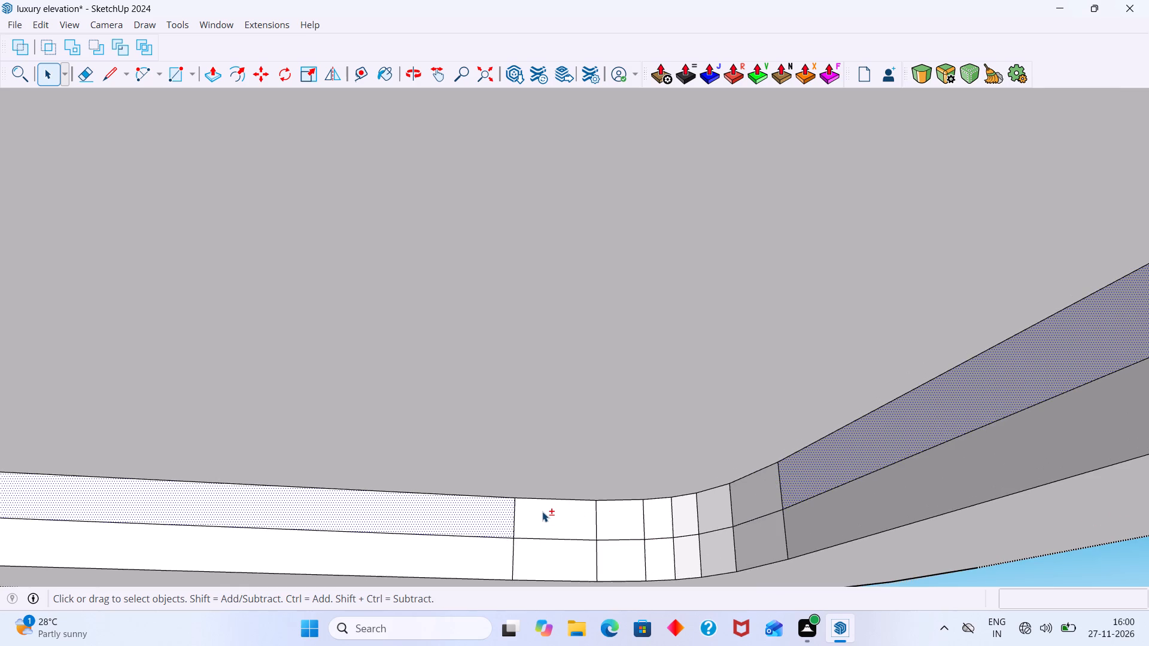
shift+click(542, 511)
shift+click(611, 522)
shift+click(662, 520)
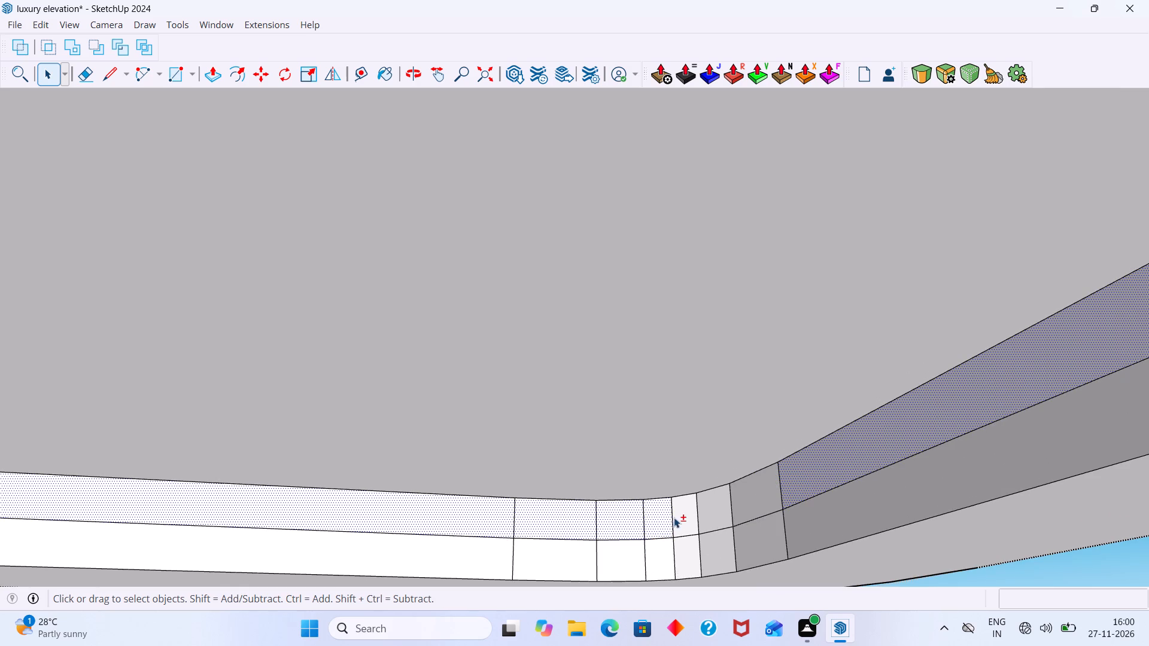
shift+click(680, 516)
shift+click(724, 507)
shift+click(720, 515)
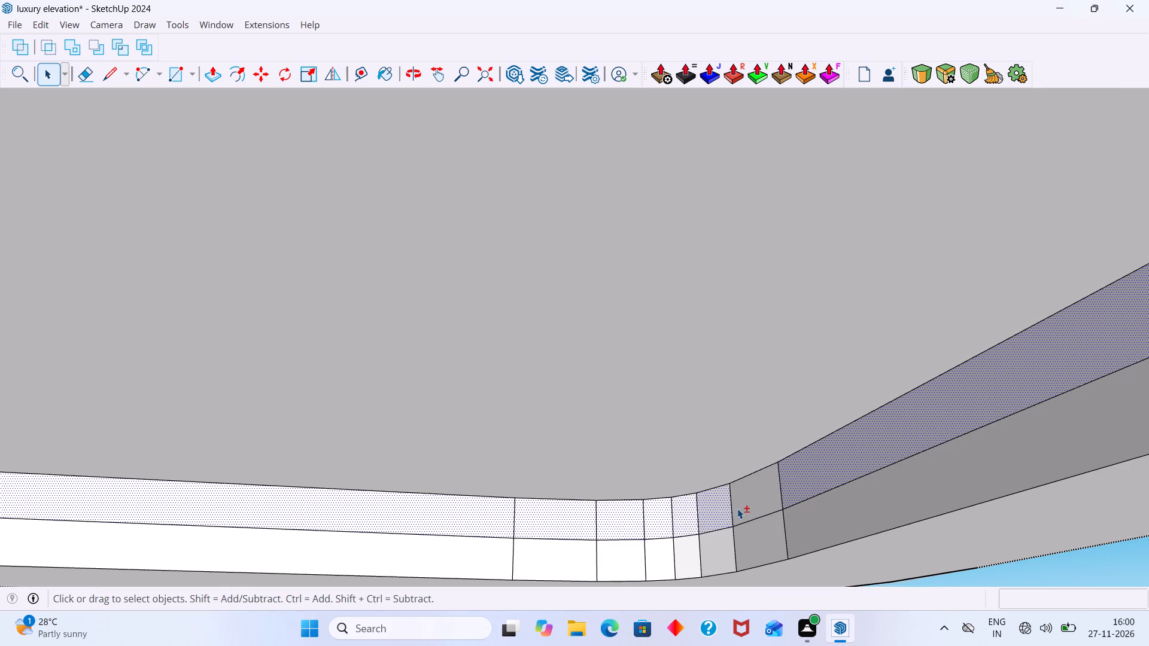
shift+click(741, 506)
Examine the selected upper band around the first-floor balcony's underside recess, ending with nothing selected.
scroll(709, 492, down, 17)
scroll(487, 477, down, 4)
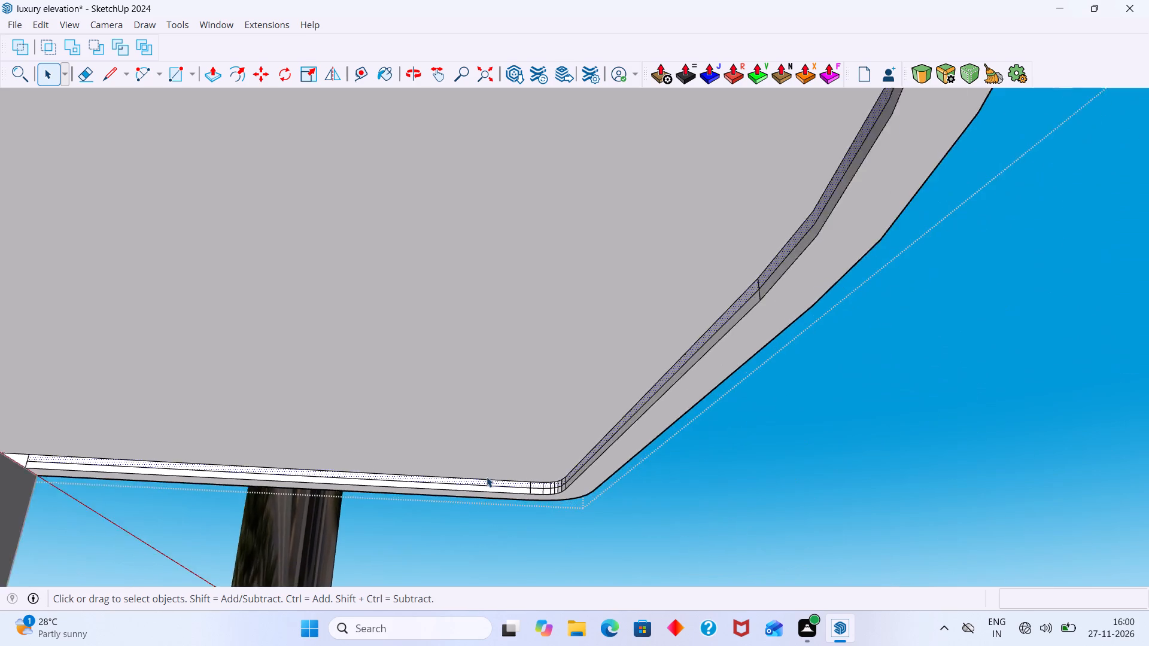
scroll(487, 477, down, 4)
scroll(243, 477, up, 6)
middle_drag(160, 479, 168, 587)
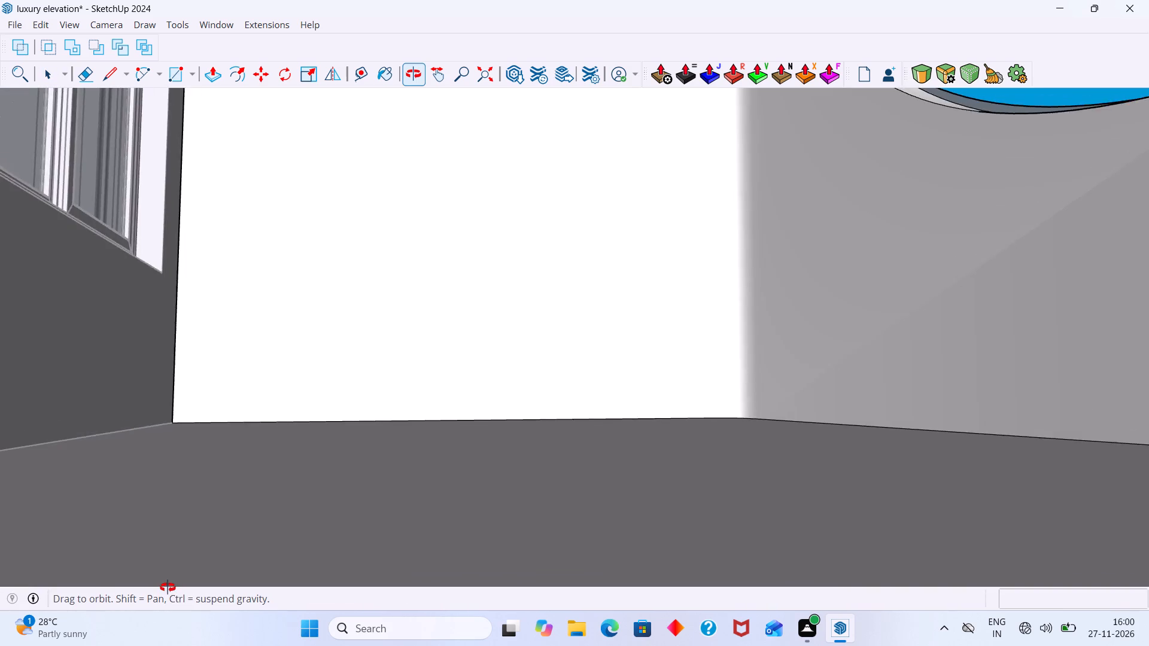
middle_drag(168, 587, 189, 489)
scroll(189, 489, up, 1)
scroll(190, 475, down, 15)
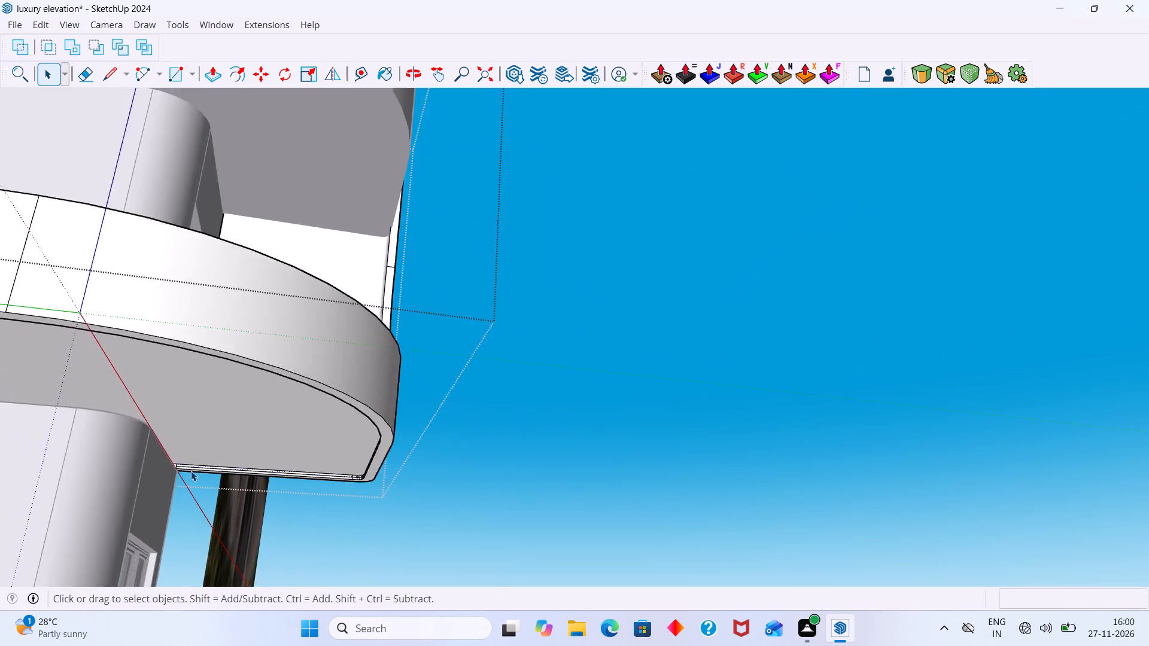
scroll(191, 471, down, 10)
middle_drag(187, 459, 160, 417)
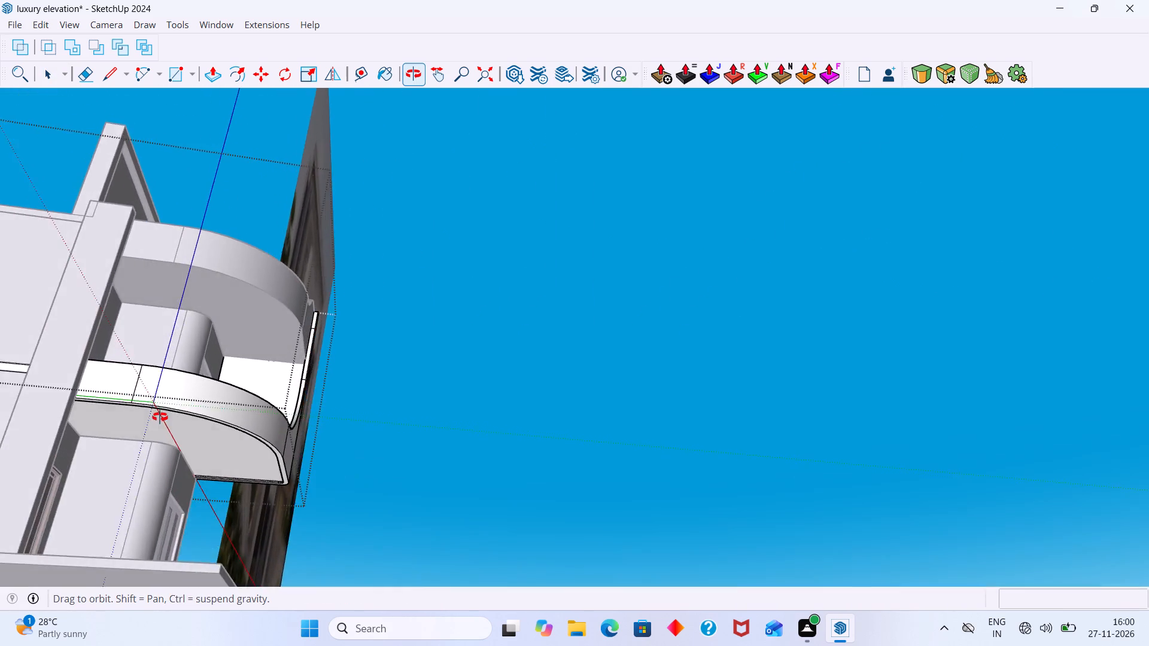
middle_drag(160, 417, 327, 409)
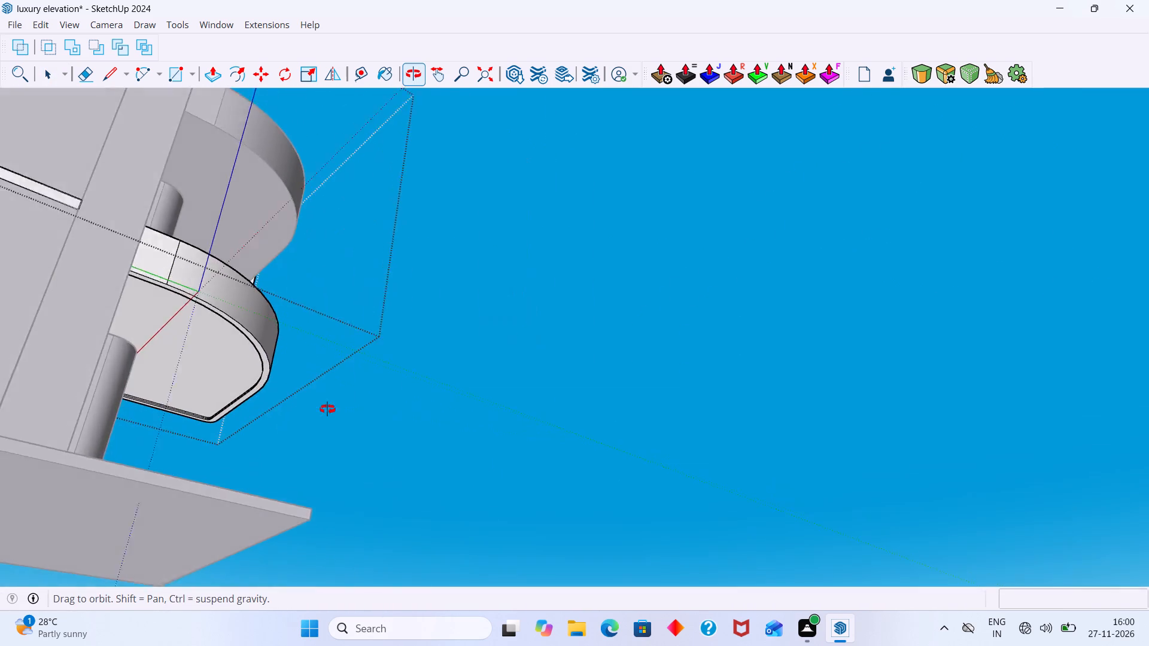
middle_drag(327, 409, 247, 355)
scroll(186, 397, up, 3)
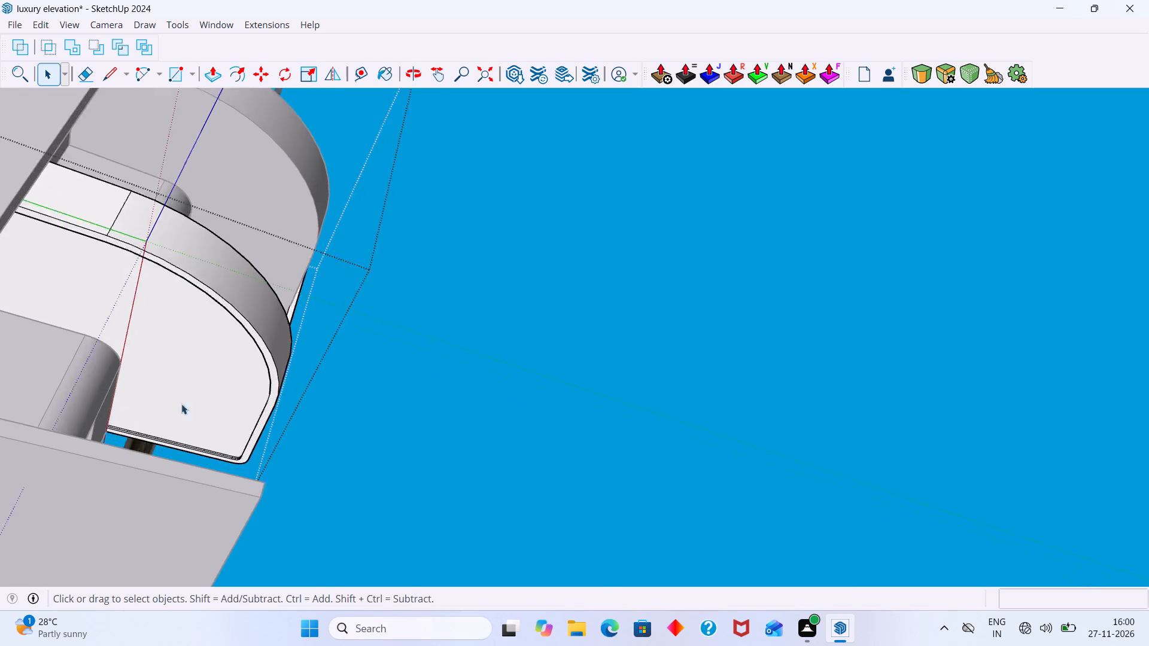
scroll(181, 404, up, 4)
click(694, 332)
Select the recess wall's upper band faces again along the straight front run, around the rounded corner and along the side run.
scroll(560, 357, down, 2)
scroll(323, 441, up, 3)
middle_drag(348, 458, 351, 470)
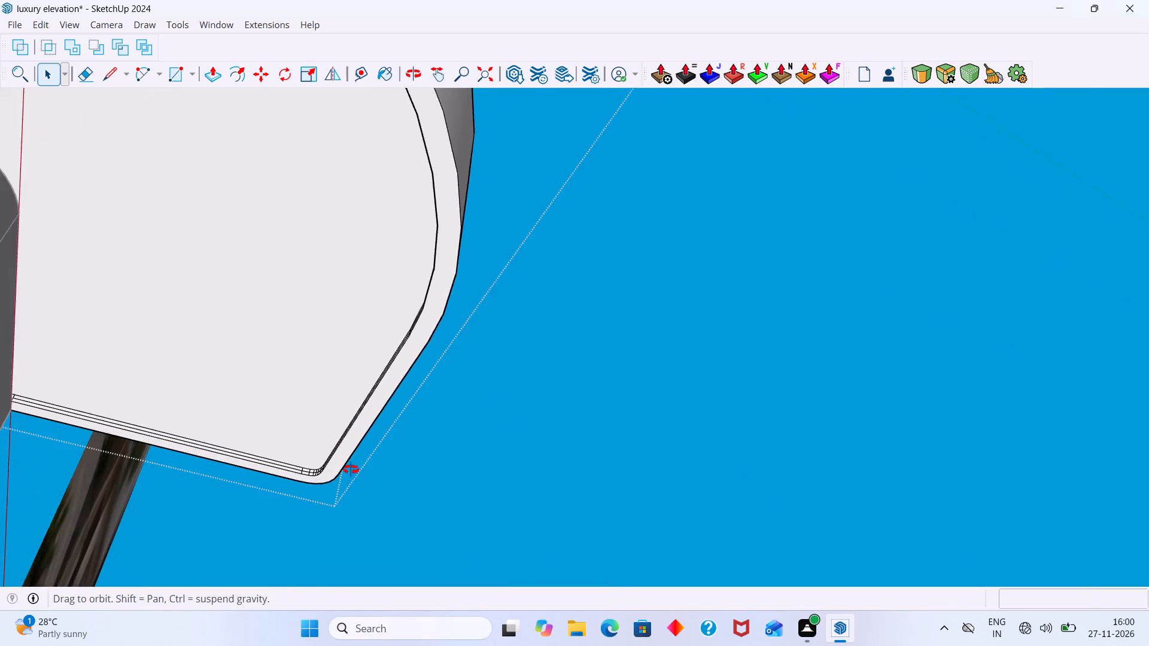
middle_drag(351, 470, 377, 563)
scroll(71, 542, up, 6)
scroll(22, 483, up, 1)
scroll(221, 429, up, 3)
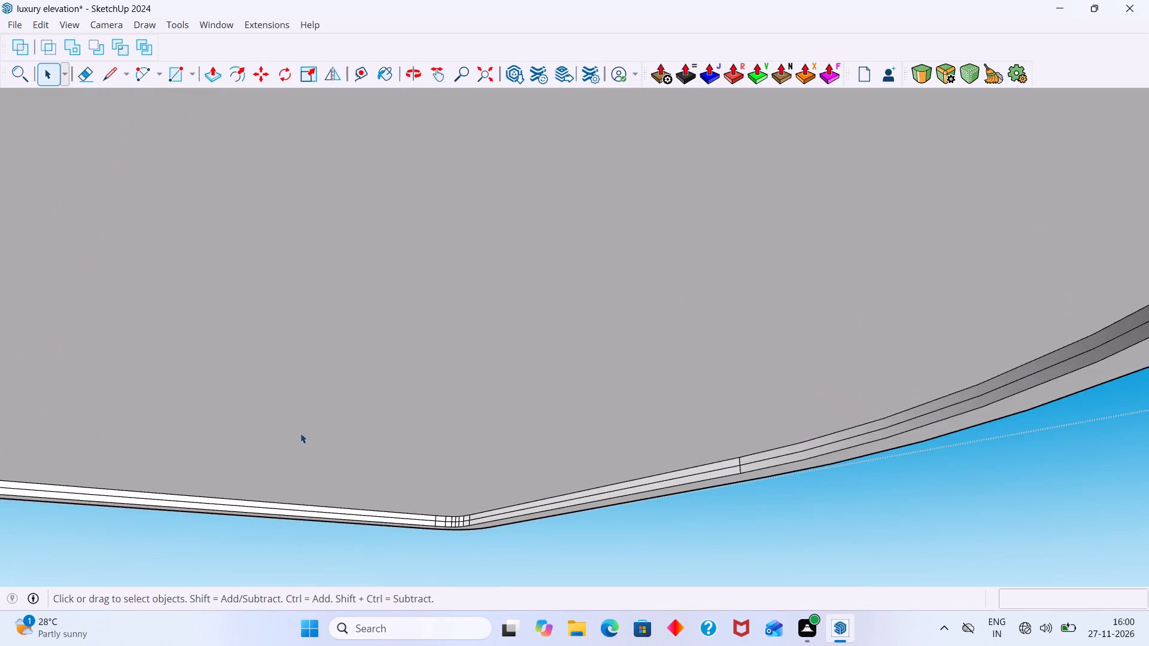
scroll(300, 433, up, 8)
middle_drag(425, 529, 390, 561)
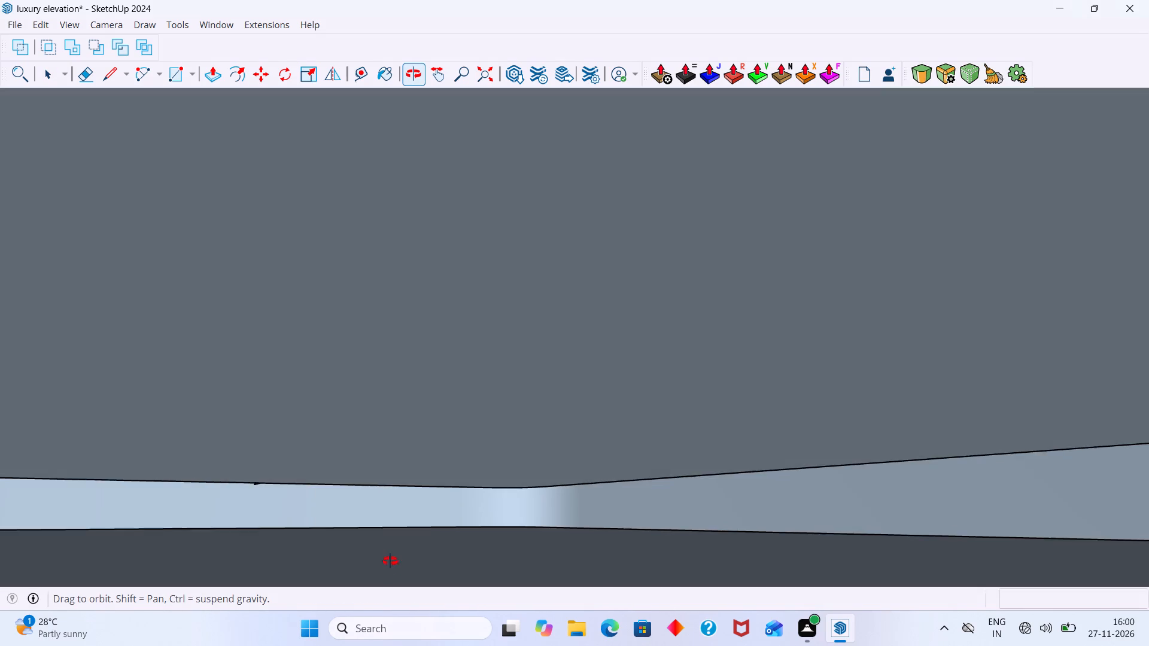
middle_drag(390, 561, 380, 532)
scroll(429, 530, up, 8)
shift+click(445, 529)
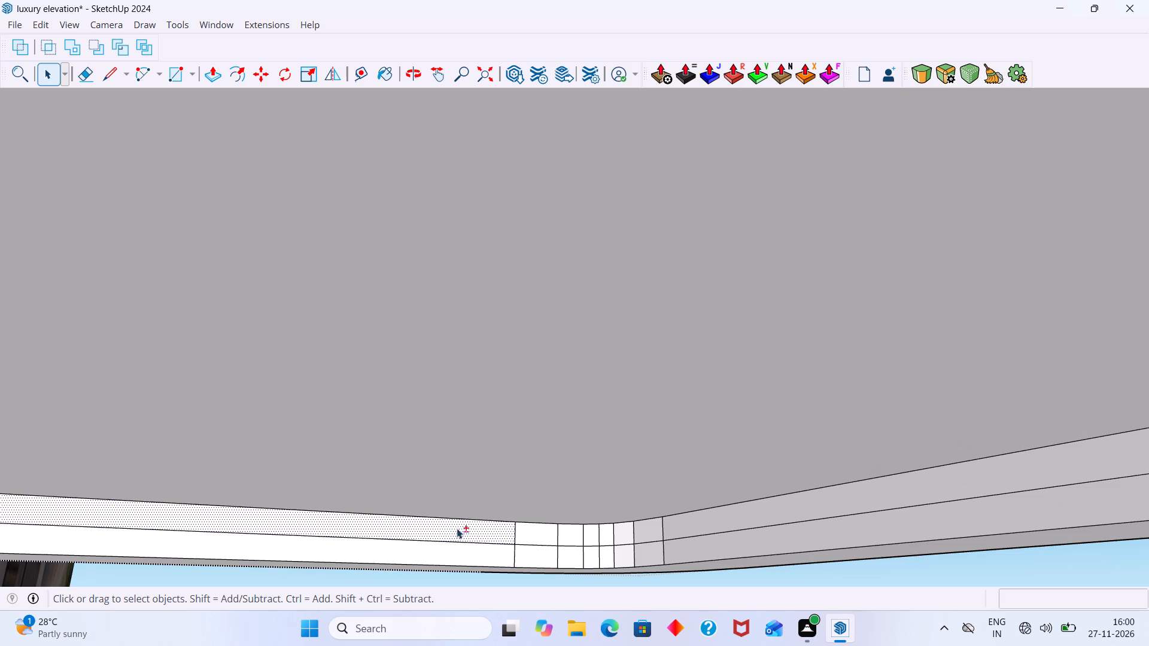
shift+click(549, 537)
shift+click(570, 531)
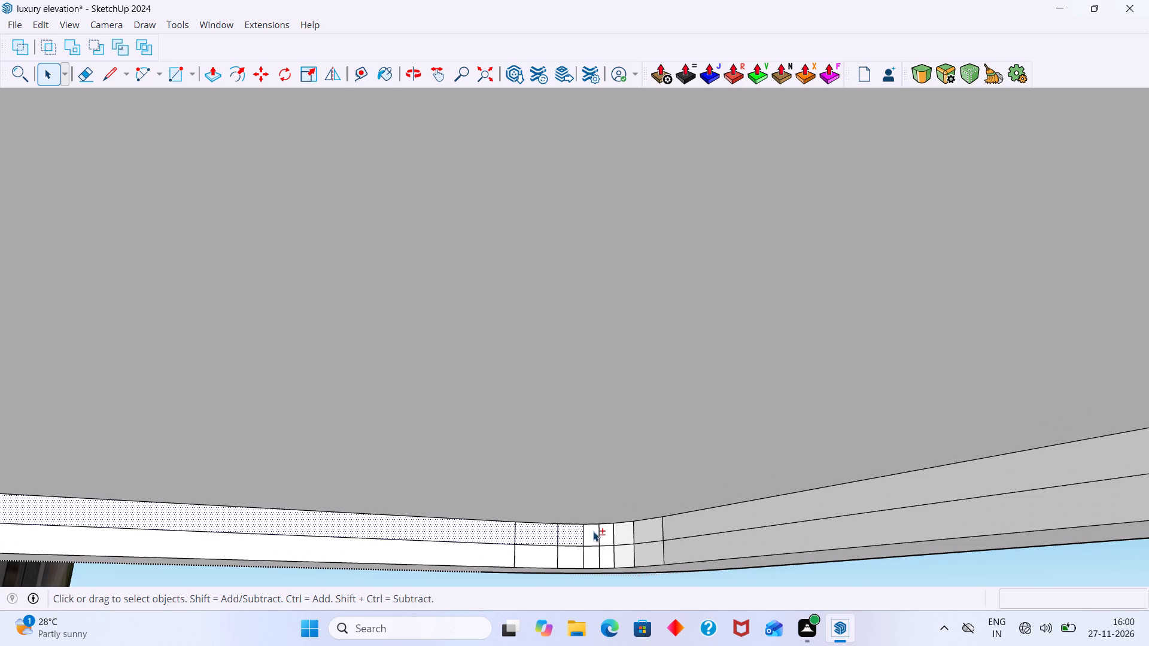
shift+click(592, 532)
shift+click(616, 529)
shift+click(608, 531)
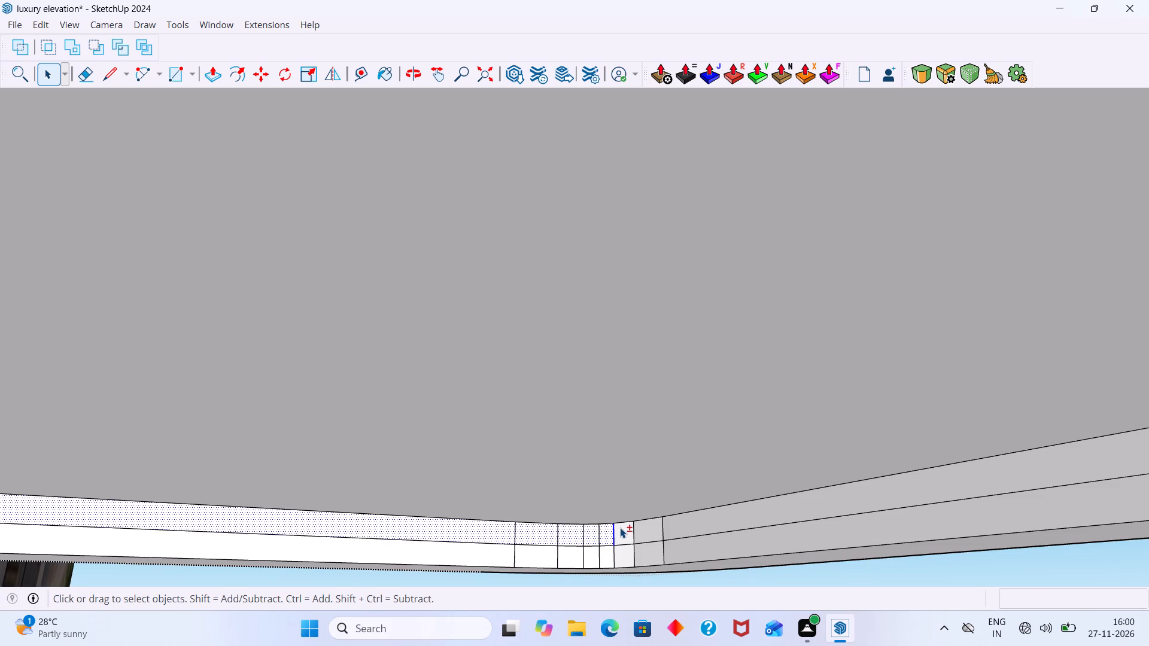
shift+click(619, 528)
shift+click(645, 530)
shift+click(713, 530)
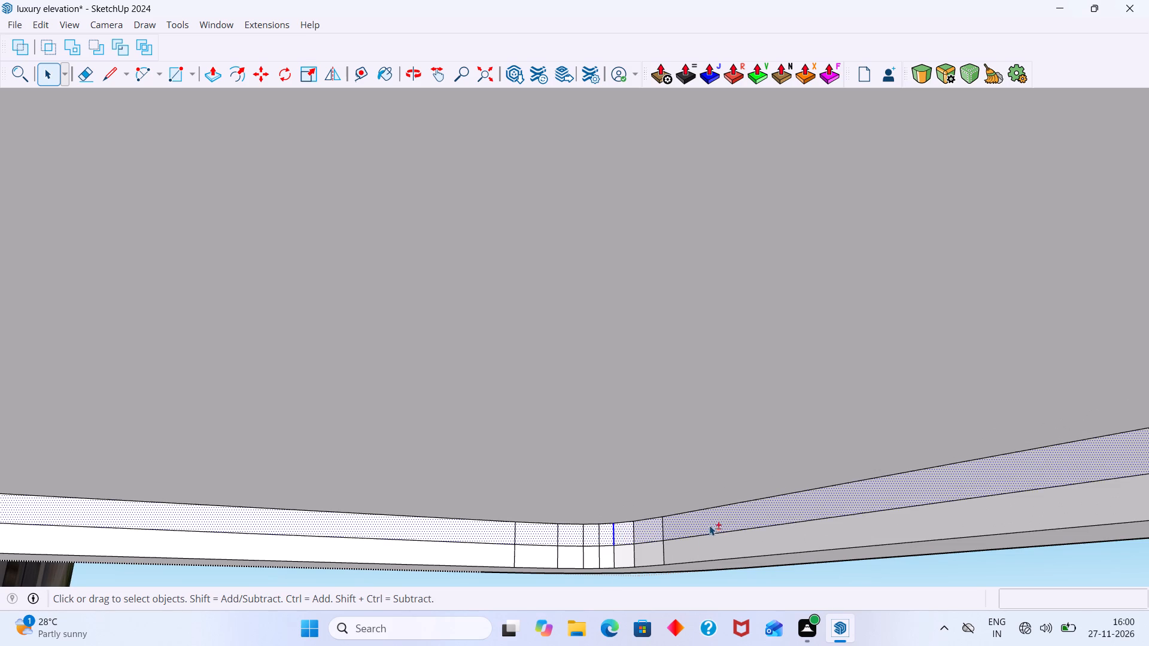
Push the selected upper band faces back 1" into the balcony edge with Round Push Pull, forming a ledge above the lower band.
shift+scroll(702, 518, down, 20)
shift+scroll(702, 518, down, 5)
shift+scroll(688, 507, up, 4)
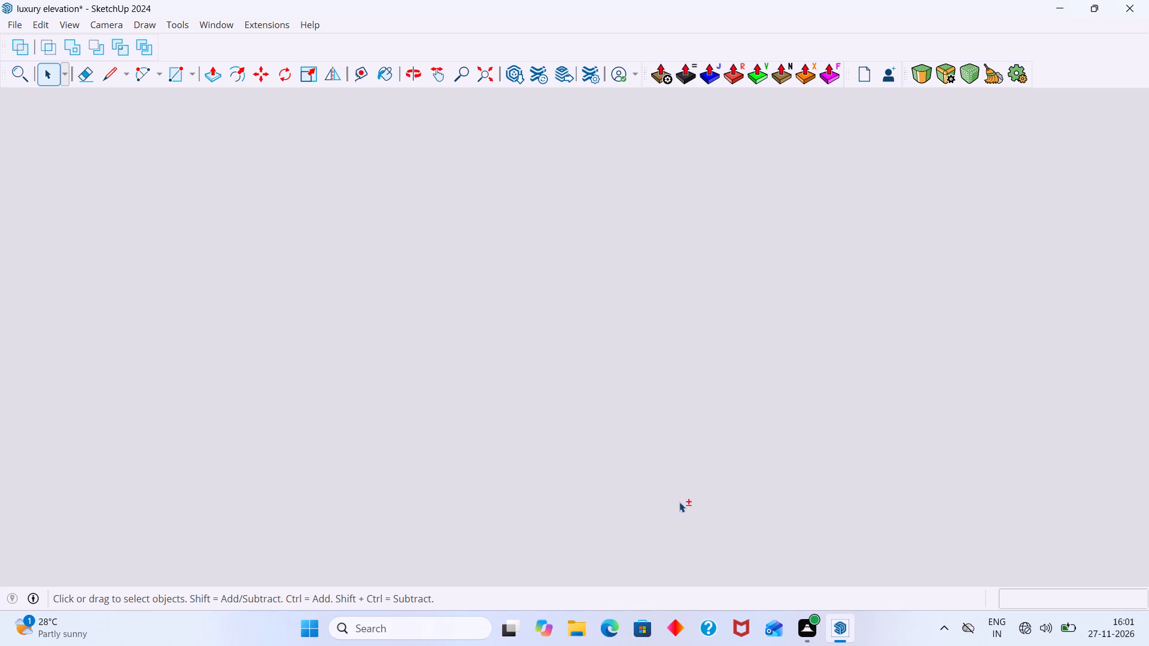
shift+scroll(679, 502, up, 7)
scroll(630, 495, down, 16)
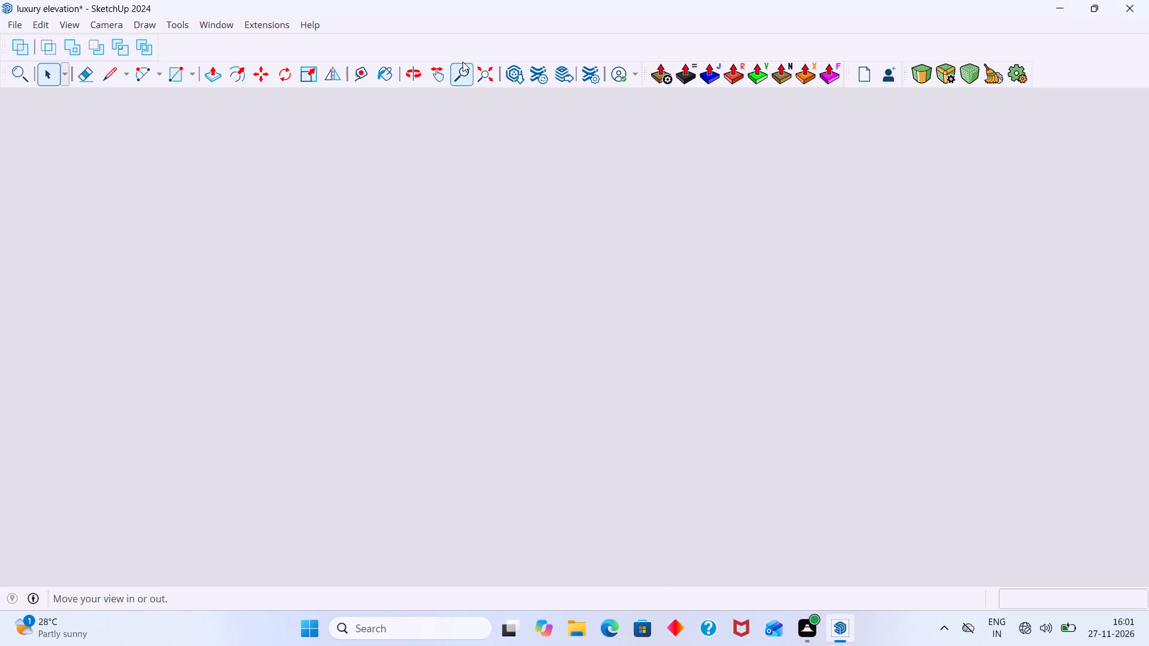
click(485, 72)
scroll(570, 351, down, 2)
middle_drag(628, 354, 518, 238)
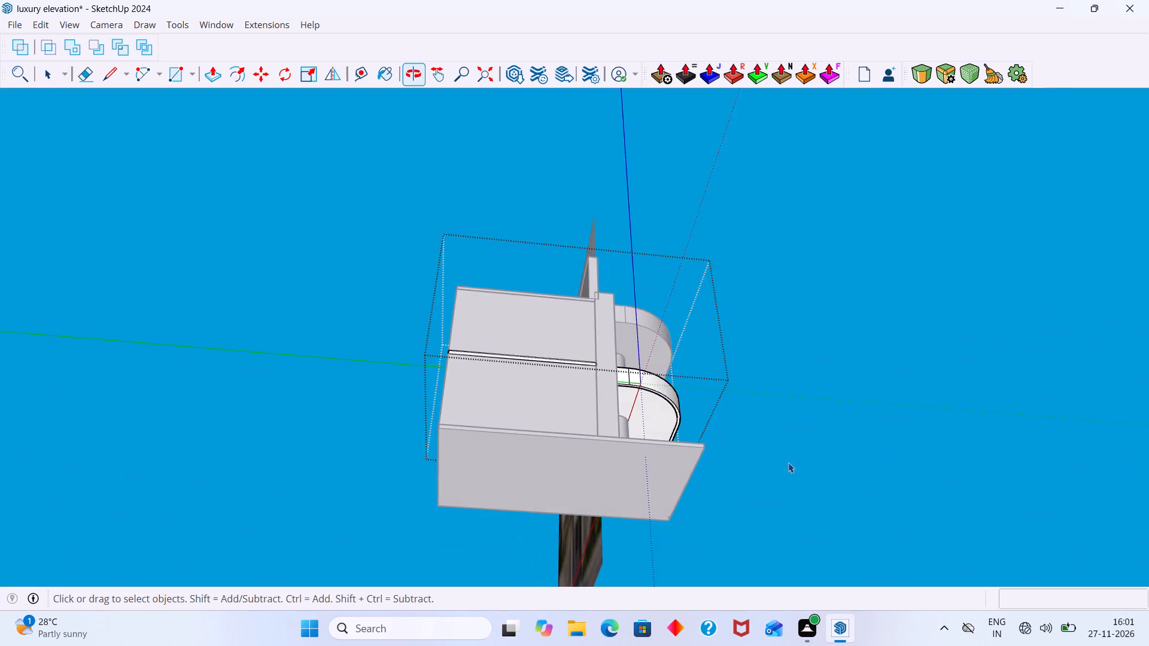
middle_drag(797, 434, 601, 461)
scroll(725, 408, up, 14)
middle_drag(558, 458, 598, 467)
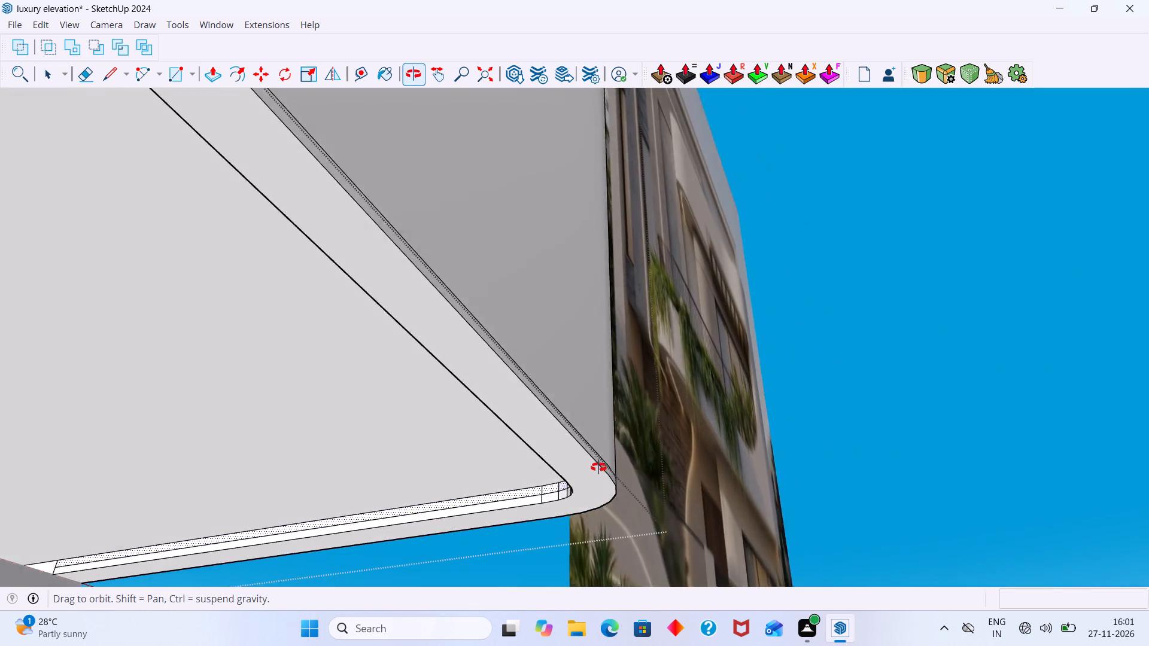
middle_drag(598, 467, 620, 506)
scroll(537, 528, up, 2)
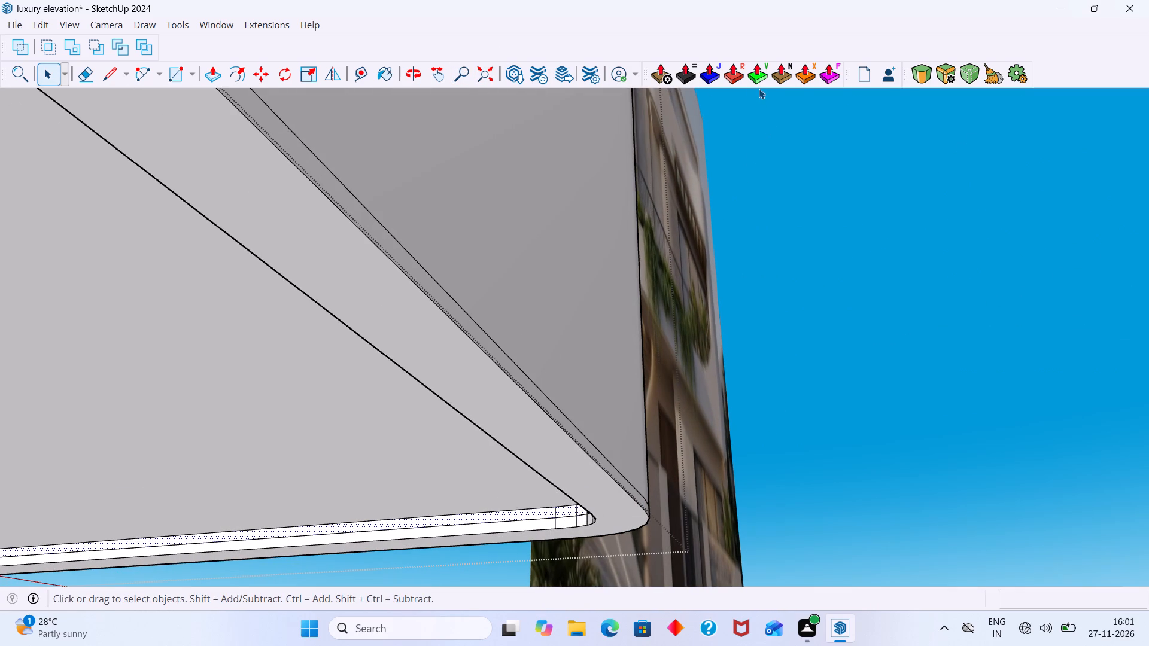
click(729, 80)
scroll(545, 578, up, 6)
scroll(539, 539, down, 5)
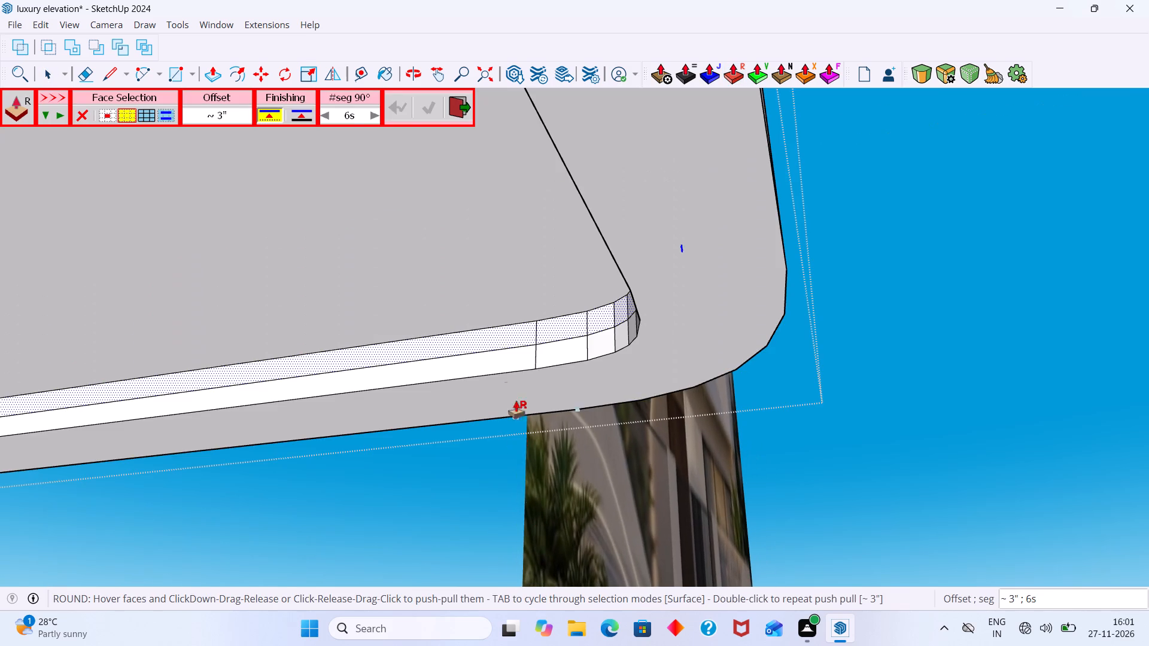
click(502, 342)
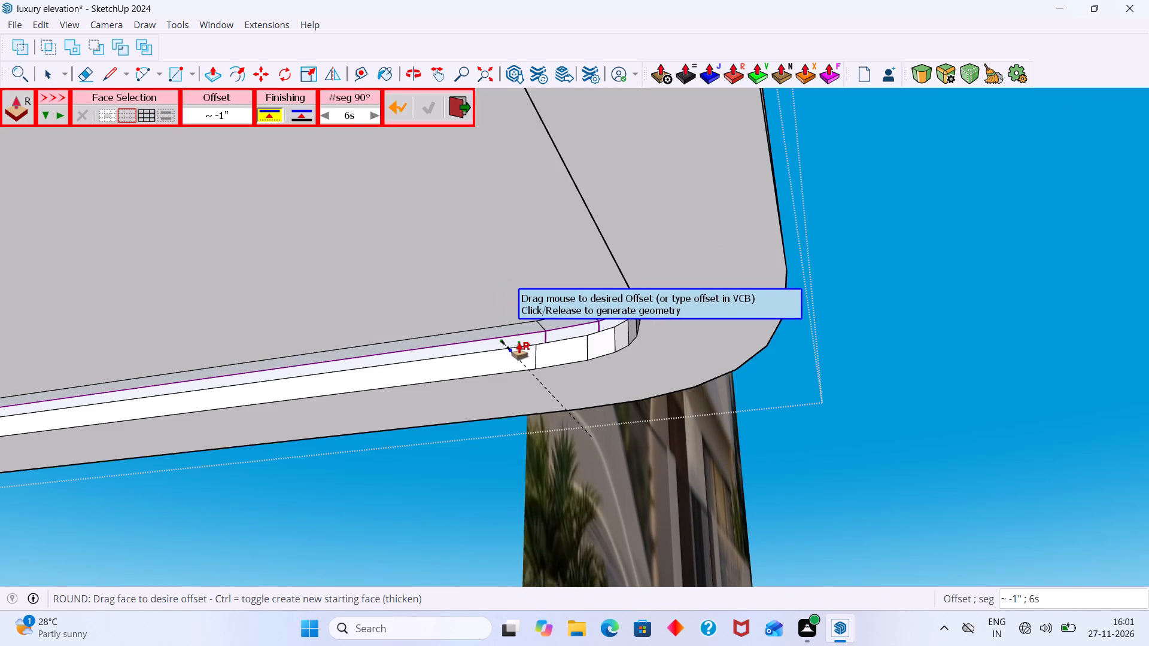
text(1")
key(Return)
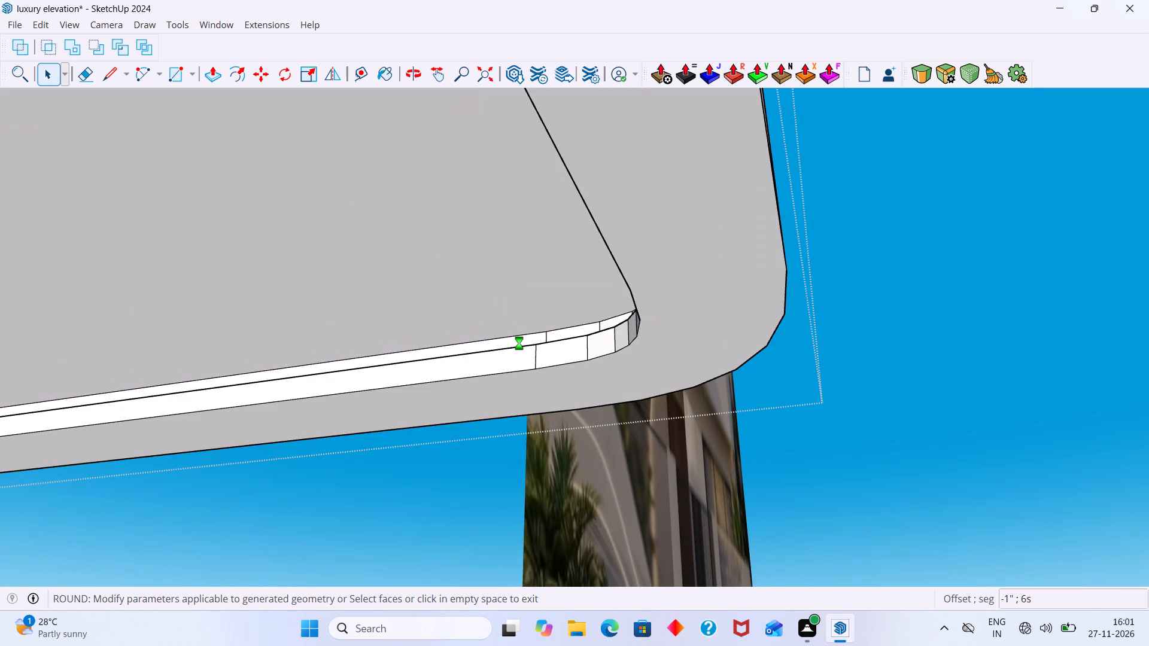
key(space)
Examine the new groove and ledge along the recess wall, including the rounded corner and the straight runs.
middle_drag(592, 368, 782, 540)
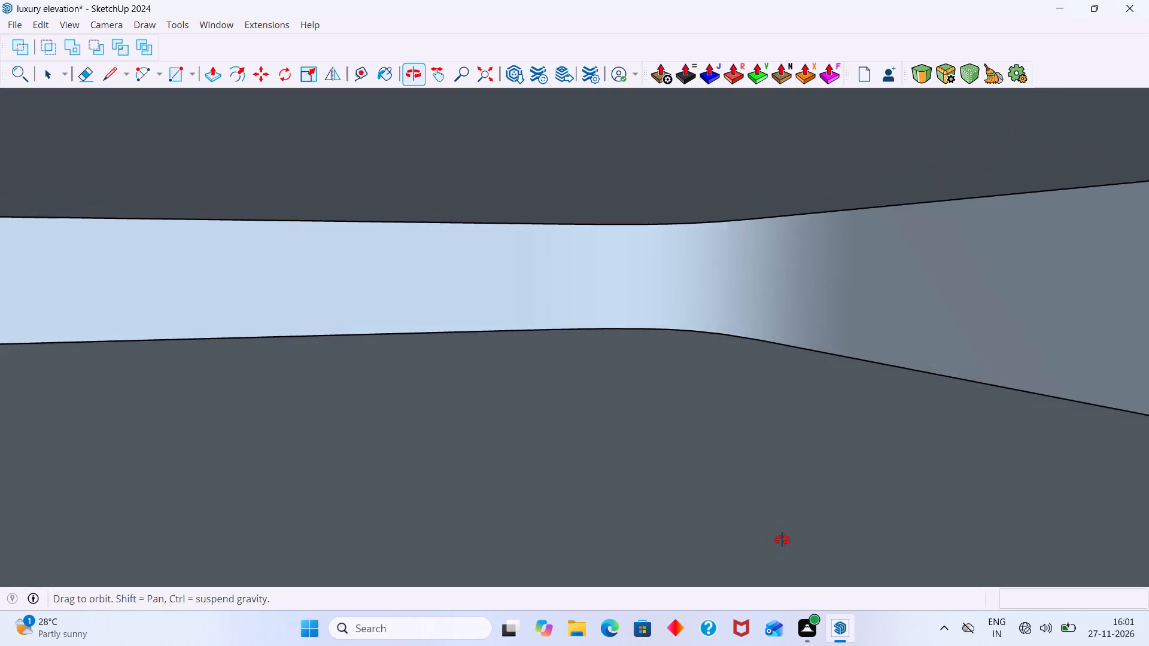
middle_drag(782, 540, 772, 444)
scroll(719, 345, up, 8)
middle_drag(592, 329, 697, 387)
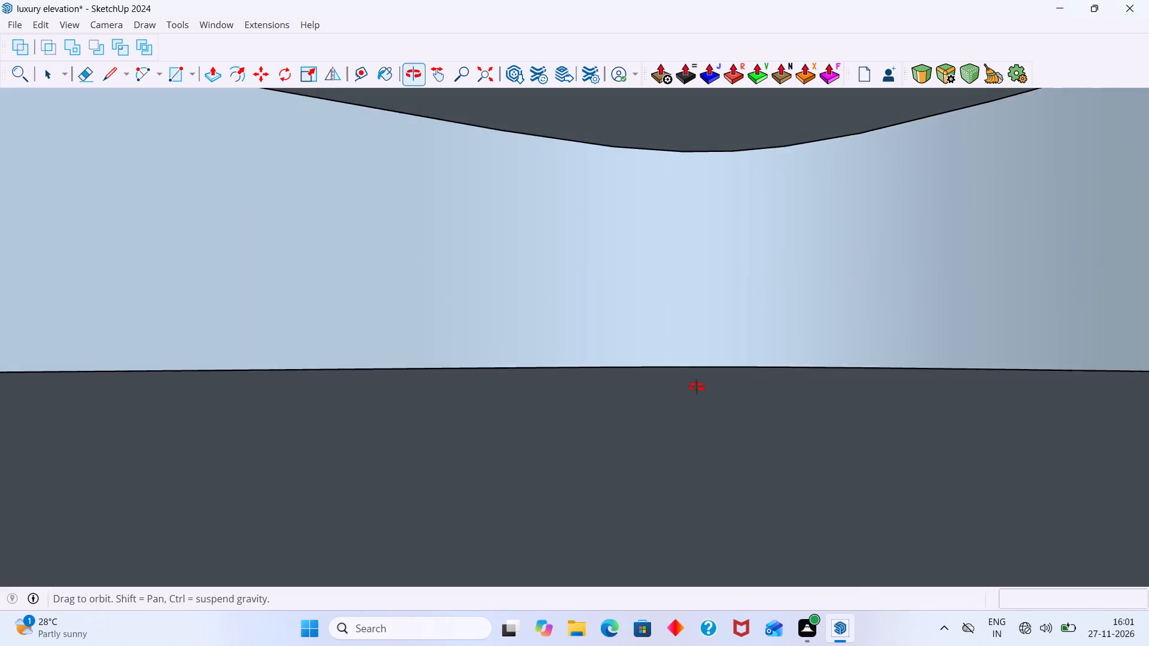
middle_drag(697, 387, 700, 370)
scroll(617, 415, up, 5)
middle_drag(626, 407, 721, 441)
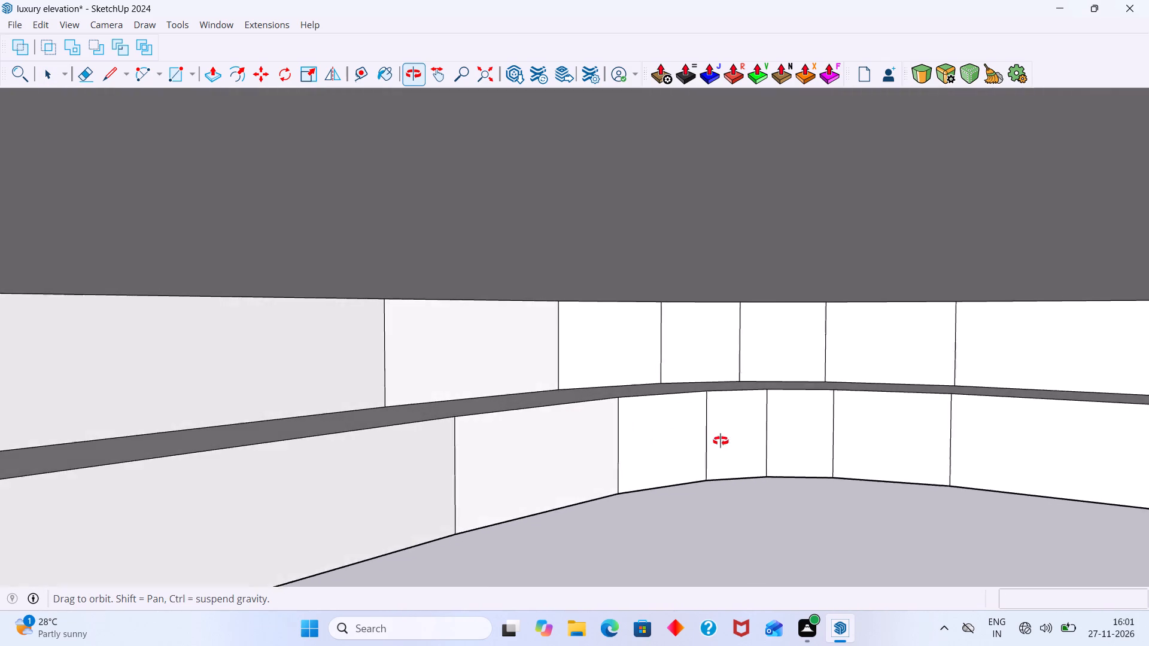
middle_drag(721, 441, 378, 459)
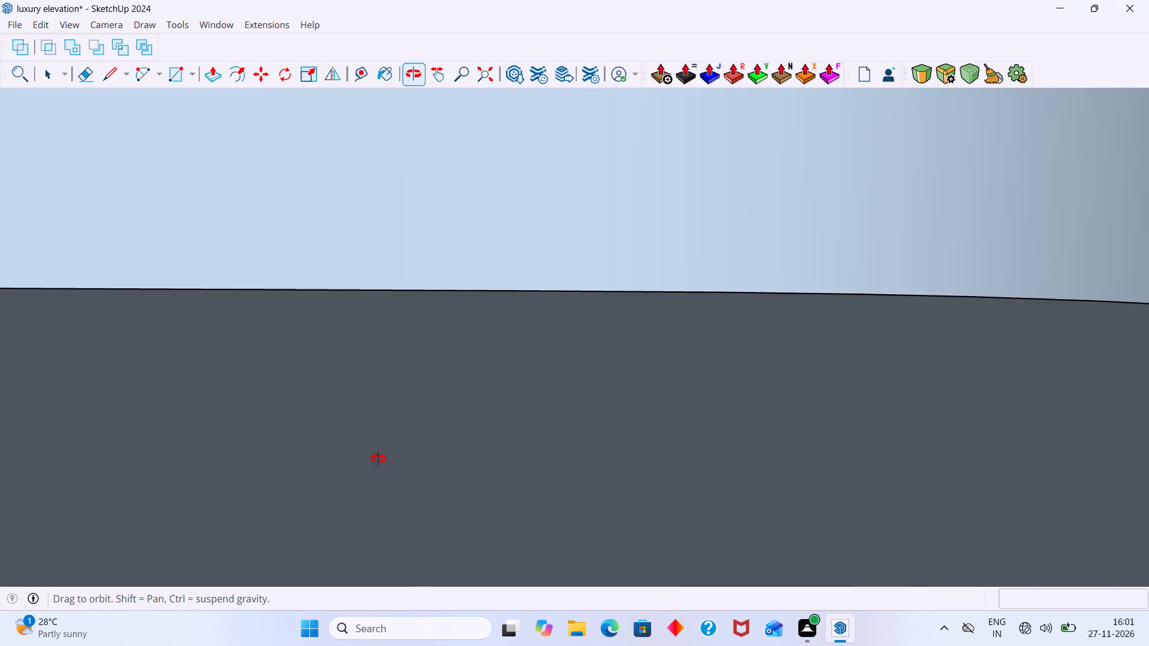
middle_drag(378, 459, 890, 425)
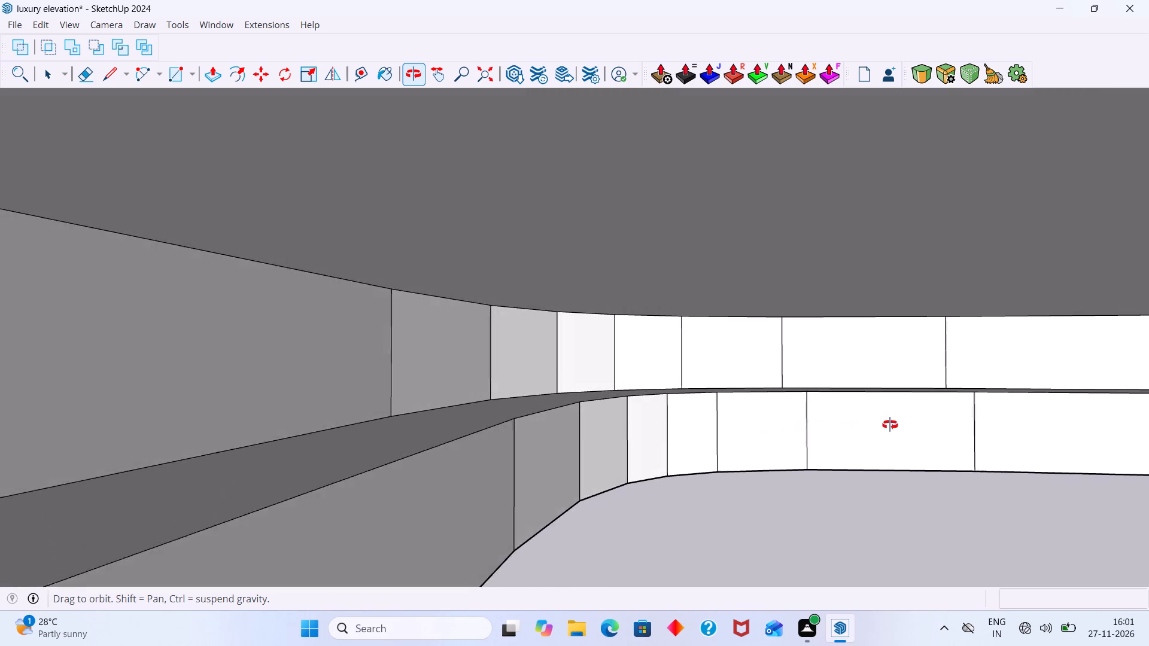
middle_drag(890, 425, 968, 421)
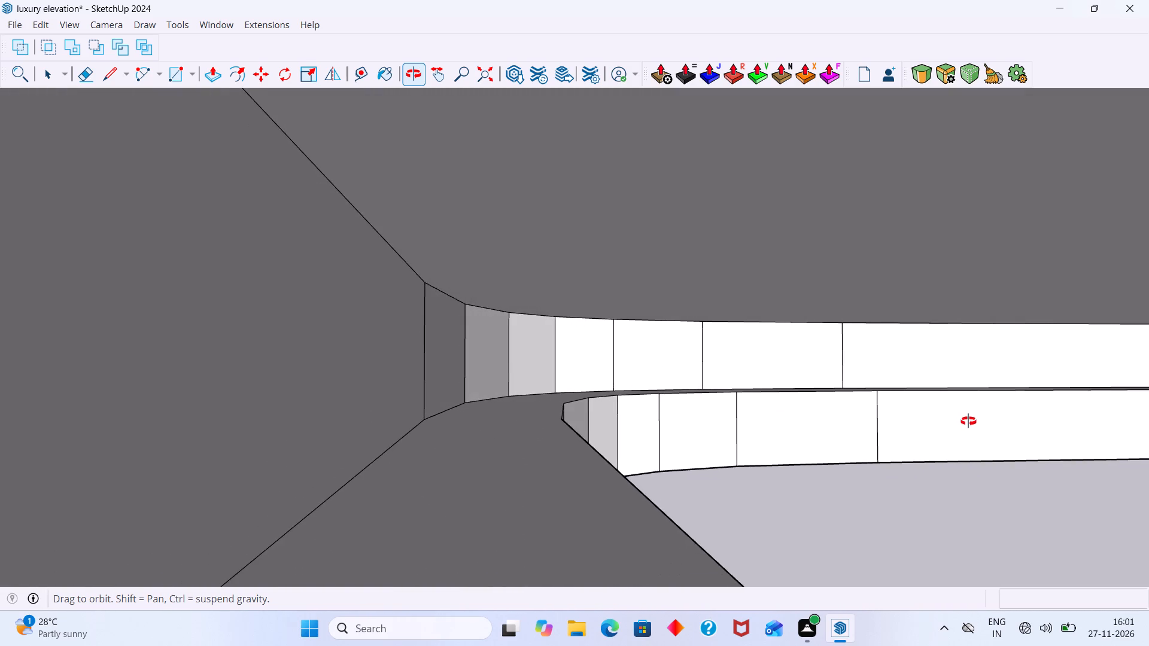
middle_drag(968, 421, 963, 419)
shift+middle_drag(947, 412, 553, 408)
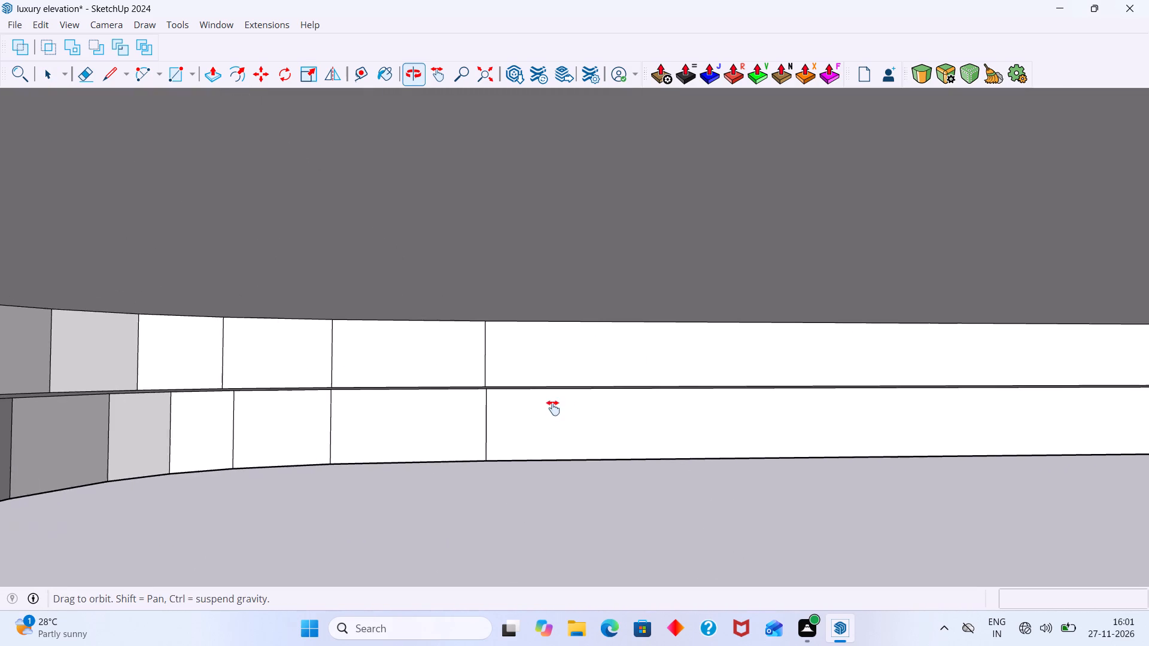
shift+middle_drag(553, 408, 564, 408)
middle_drag(991, 396, 1002, 404)
scroll(983, 389, up, 2)
middle_drag(981, 388, 988, 402)
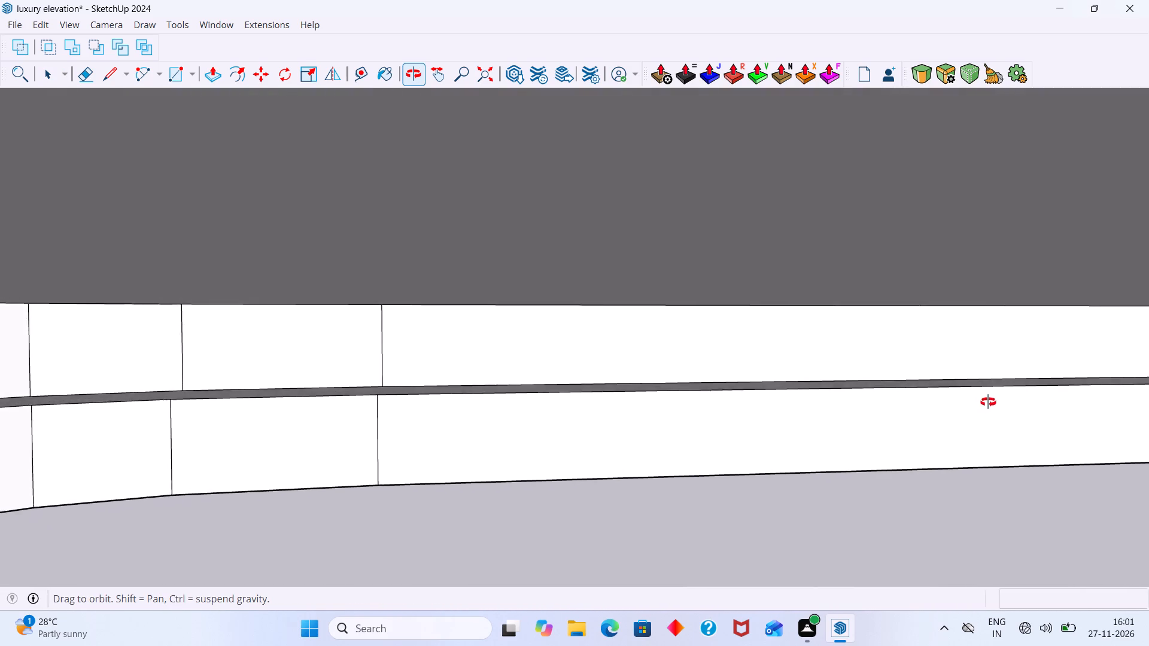
middle_drag(988, 402, 996, 387)
middle_drag(993, 388, 1148, 380)
shift+middle_drag(1071, 388, 739, 423)
shift+middle_drag(889, 404, 532, 389)
middle_drag(842, 381, 885, 390)
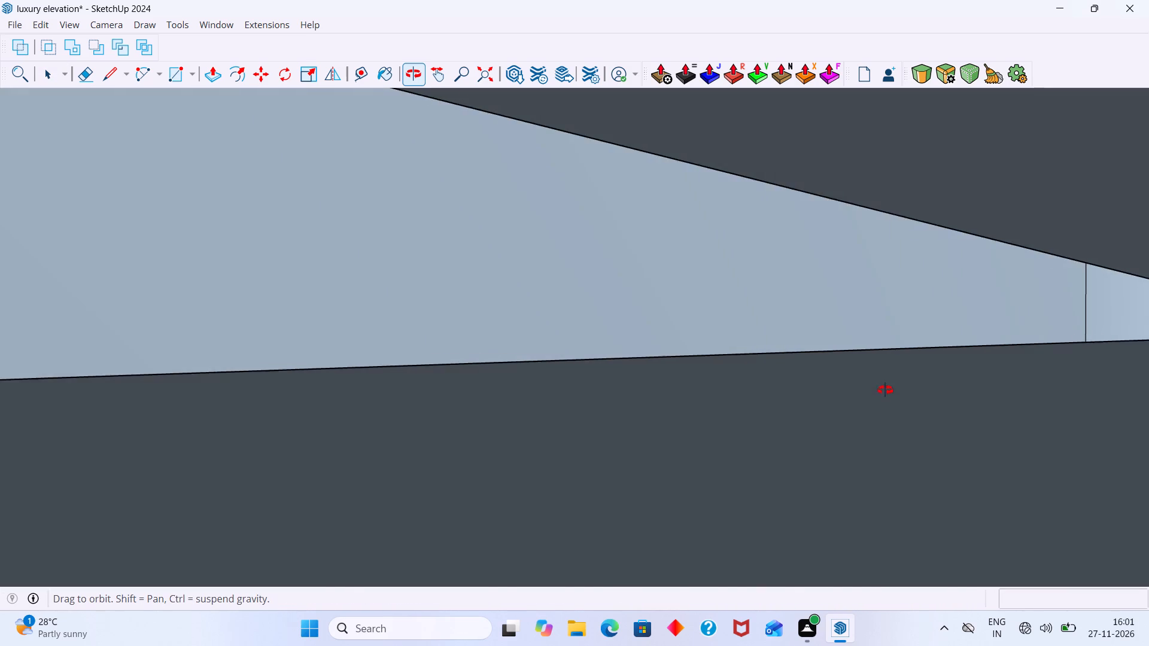
middle_drag(885, 390, 937, 381)
shift+middle_drag(965, 376, 671, 401)
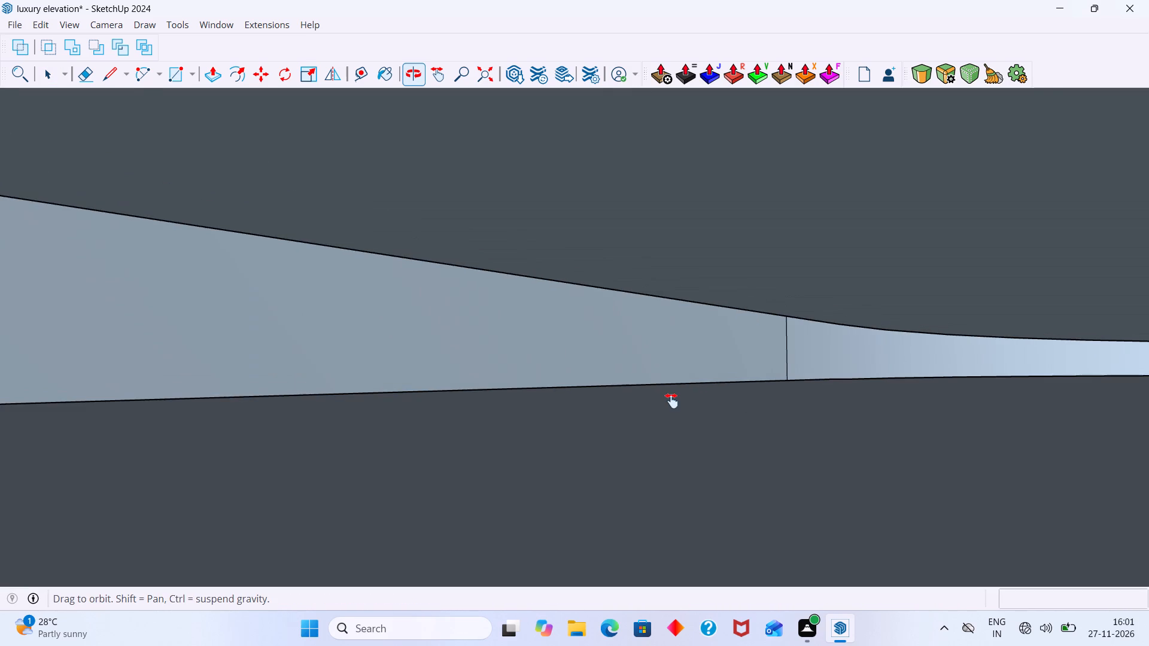
shift+middle_drag(671, 401, 674, 401)
Exit editing of the balcony object and return to the whole building model.
scroll(676, 398, down, 20)
scroll(676, 398, down, 12)
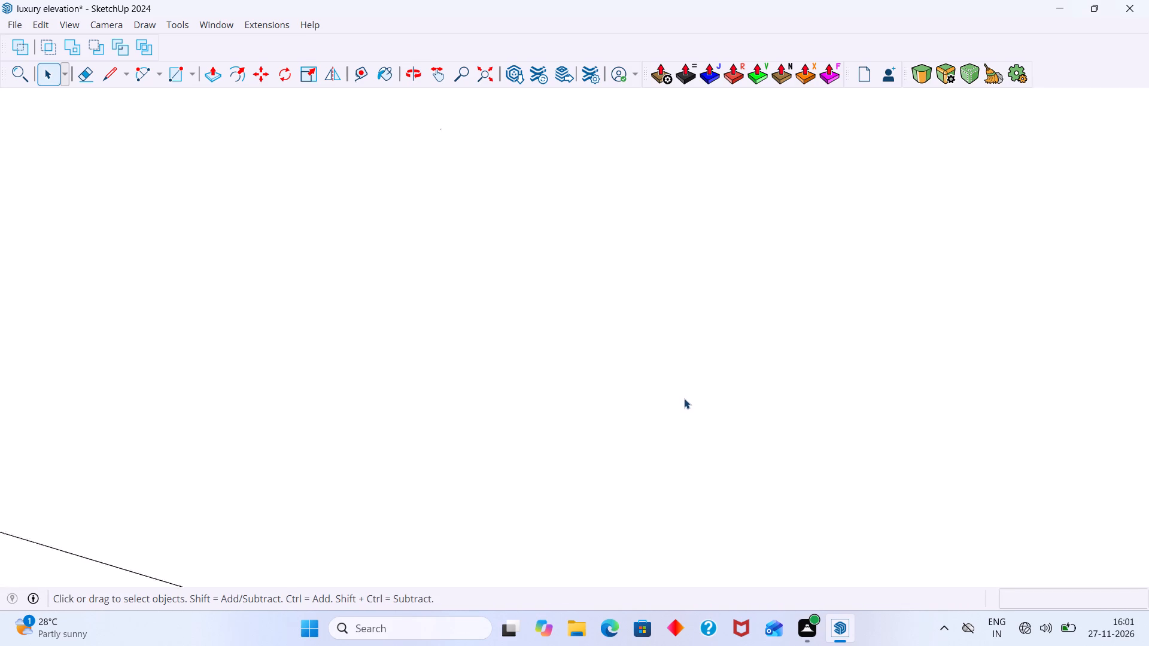
scroll(684, 398, down, 20)
scroll(684, 398, down, 20)
scroll(684, 398, down, 15)
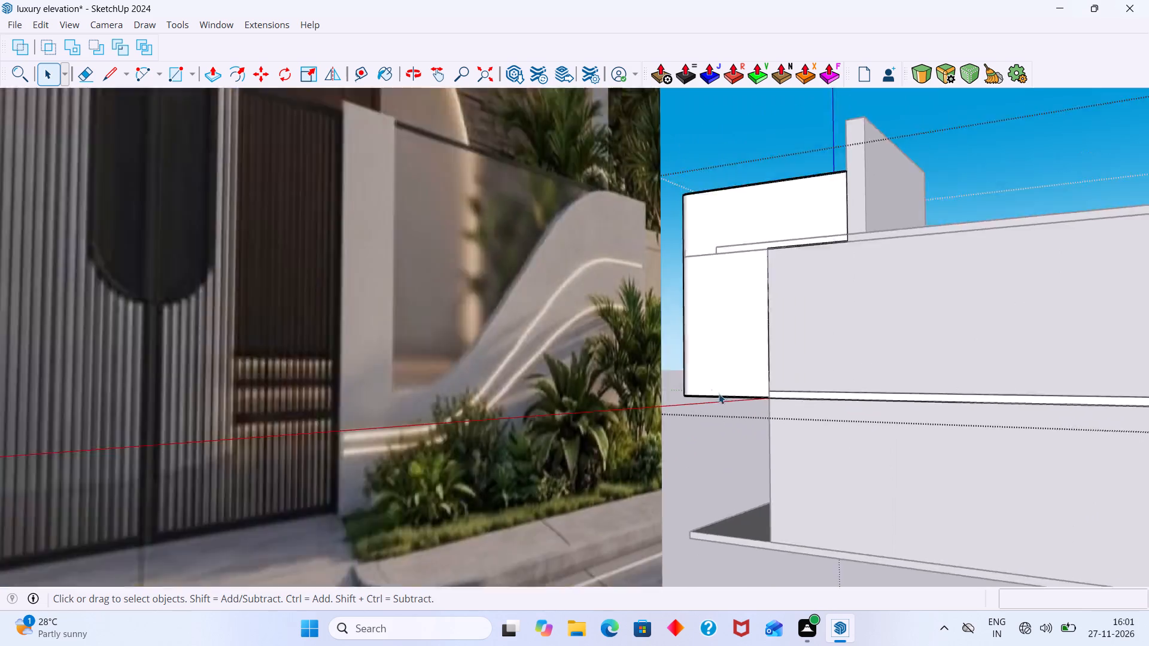
scroll(719, 394, down, 11)
click(850, 298)
scroll(856, 290, up, 9)
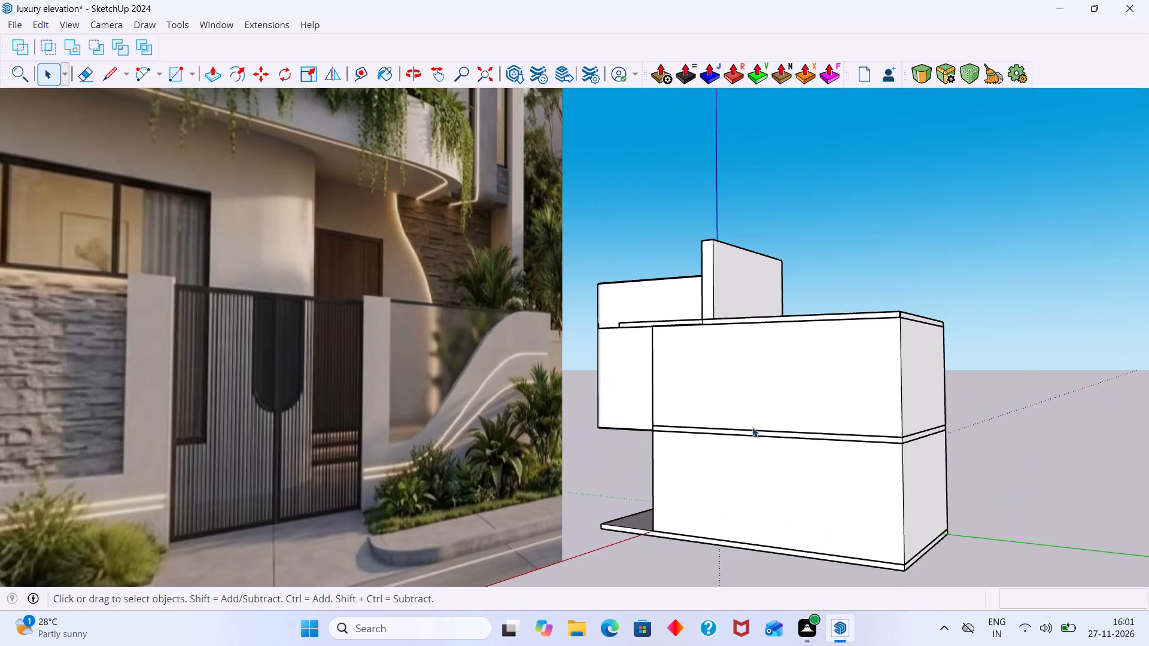
middle_drag(759, 431, 268, 465)
scroll(281, 464, up, 1)
middle_drag(600, 434, 217, 422)
middle_drag(662, 411, 554, 412)
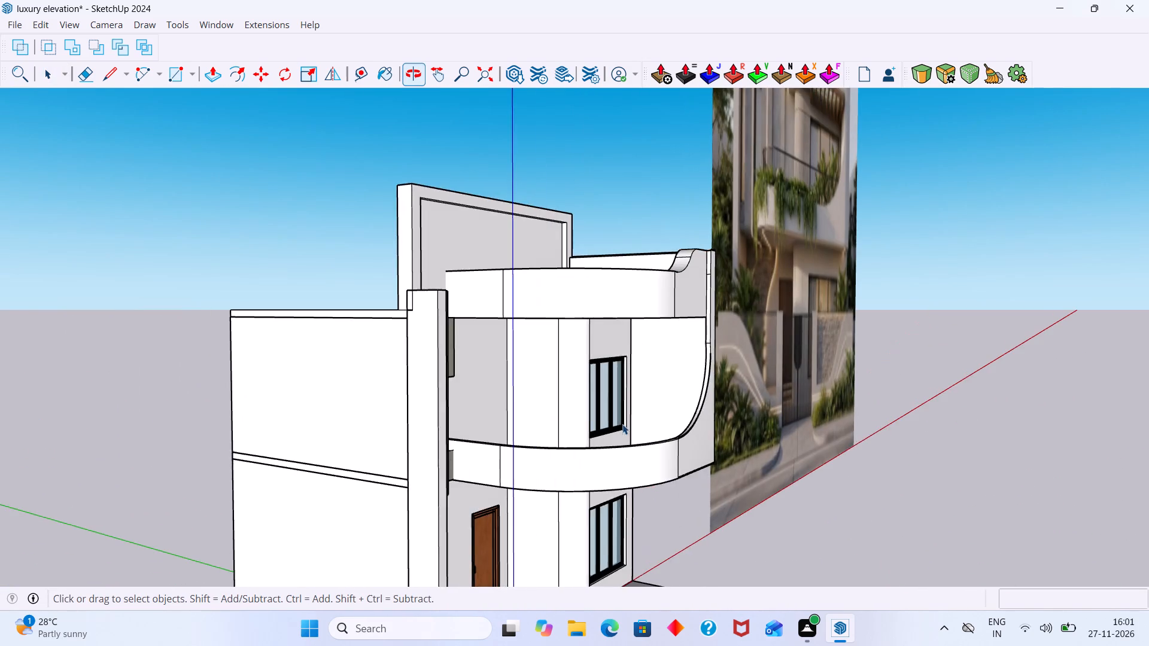
Examine the first-floor balcony's underside and its recess groove from below, along the front and side runs.
scroll(623, 420, down, 2)
ctrl+middle_drag(624, 409, 631, 347)
shift+middle_drag(699, 286, 700, 270)
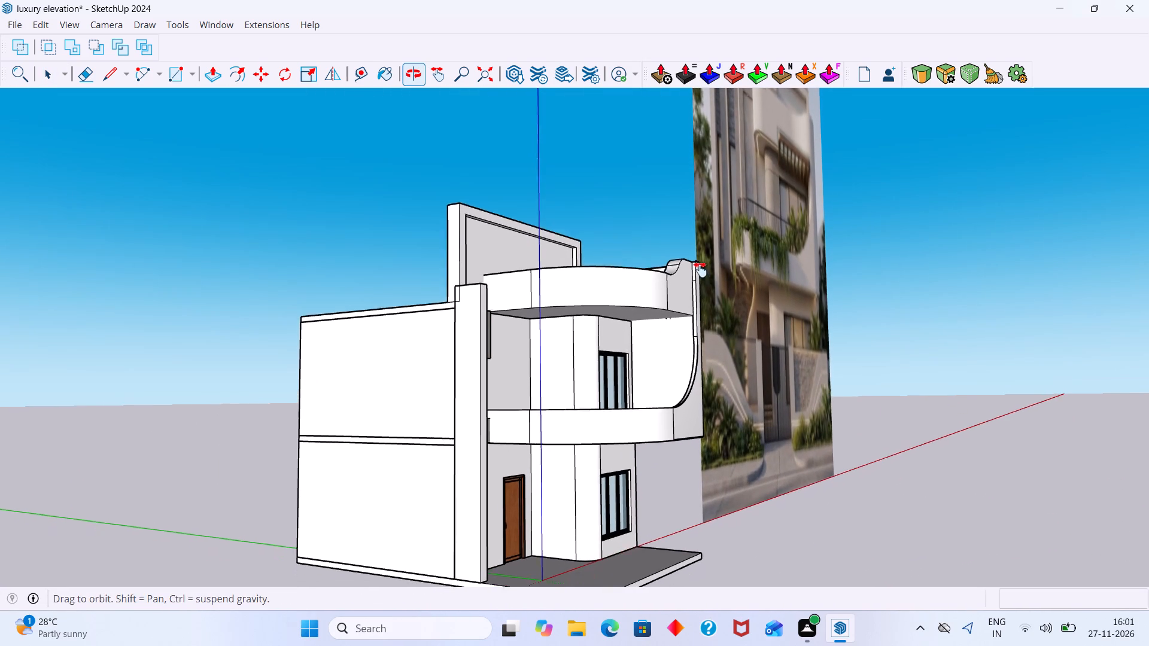
shift+middle_drag(700, 270, 700, 269)
shift+scroll(649, 310, up, 3)
shift+middle_click(653, 254)
shift+middle_drag(603, 424, 673, 249)
scroll(710, 282, up, 1)
middle_drag(711, 281, 727, 230)
scroll(740, 309, up, 17)
scroll(633, 329, up, 3)
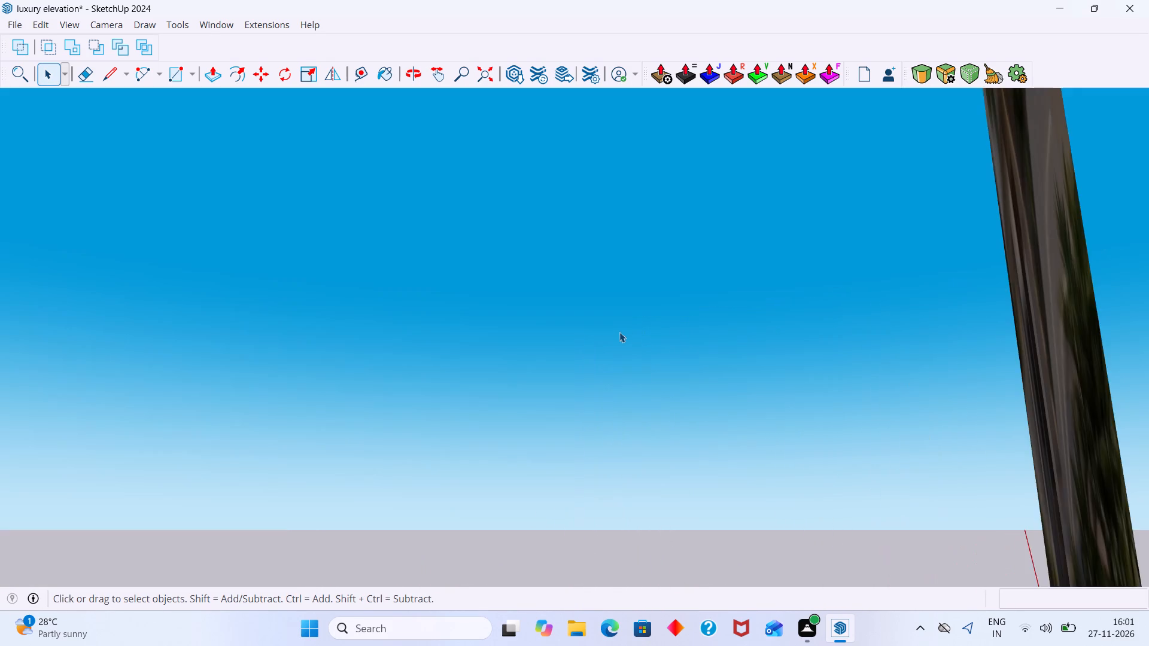
scroll(615, 333, up, 1)
scroll(614, 333, down, 4)
middle_drag(574, 376, 579, 454)
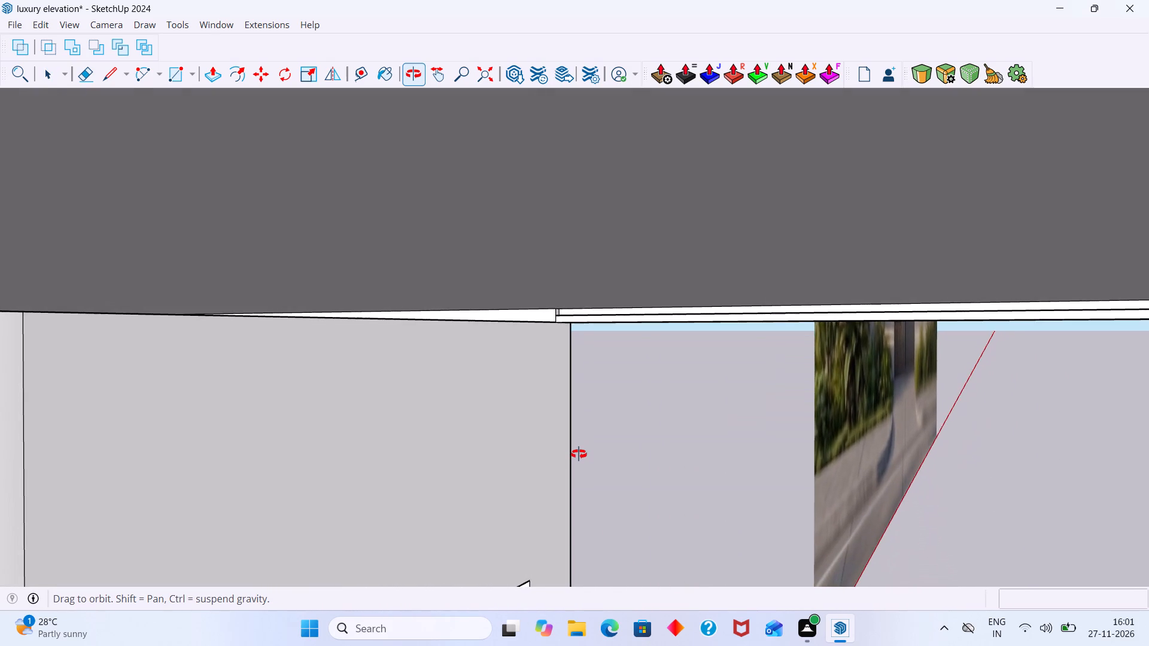
middle_drag(579, 454, 595, 397)
scroll(601, 389, down, 3)
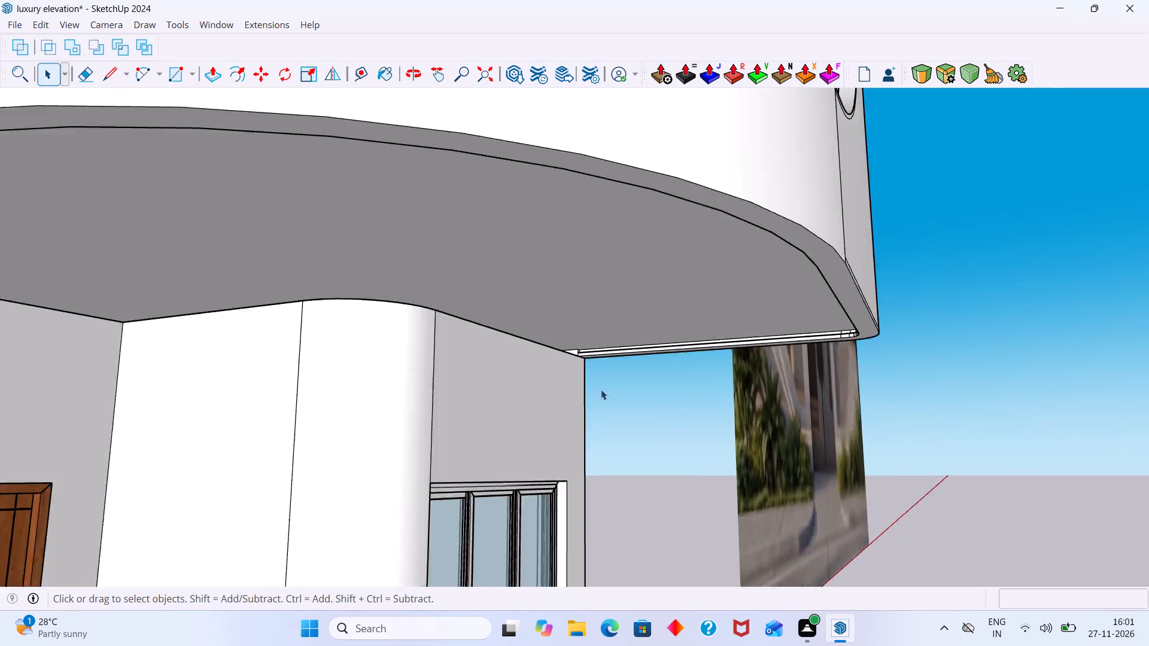
scroll(601, 389, down, 4)
middle_drag(678, 354, 882, 284)
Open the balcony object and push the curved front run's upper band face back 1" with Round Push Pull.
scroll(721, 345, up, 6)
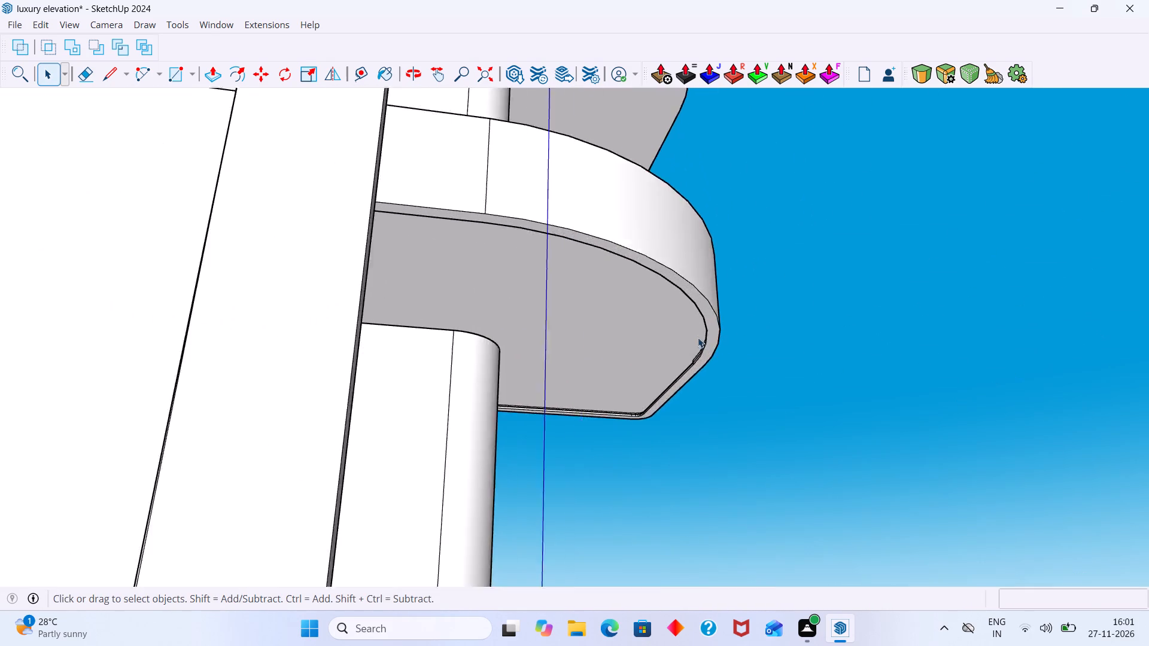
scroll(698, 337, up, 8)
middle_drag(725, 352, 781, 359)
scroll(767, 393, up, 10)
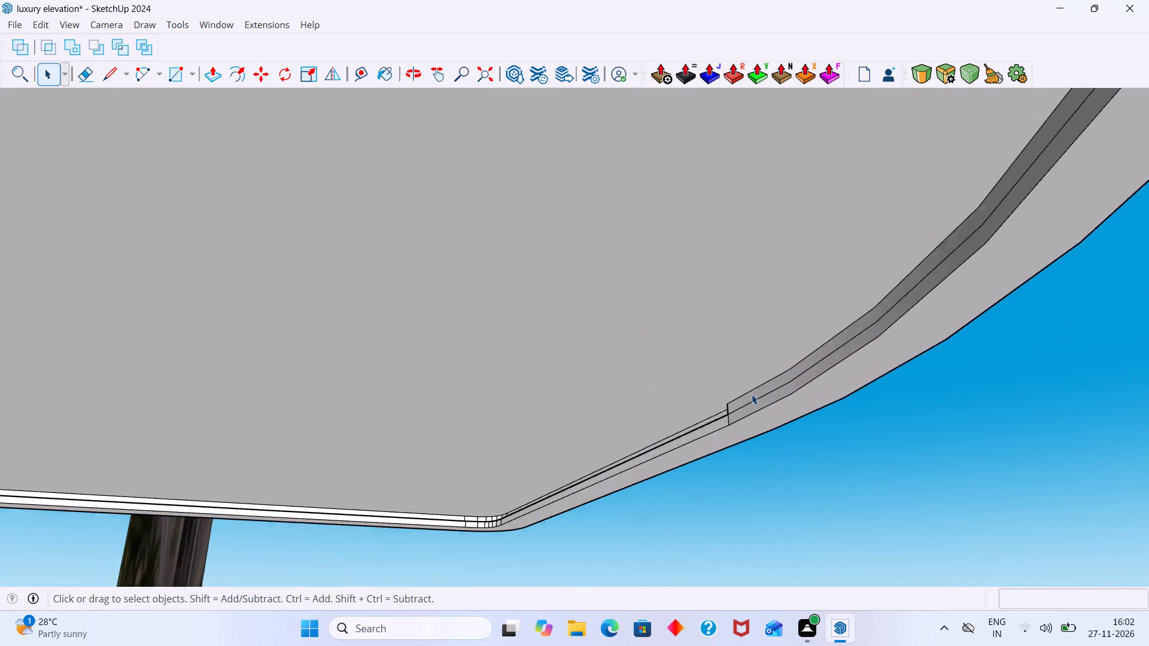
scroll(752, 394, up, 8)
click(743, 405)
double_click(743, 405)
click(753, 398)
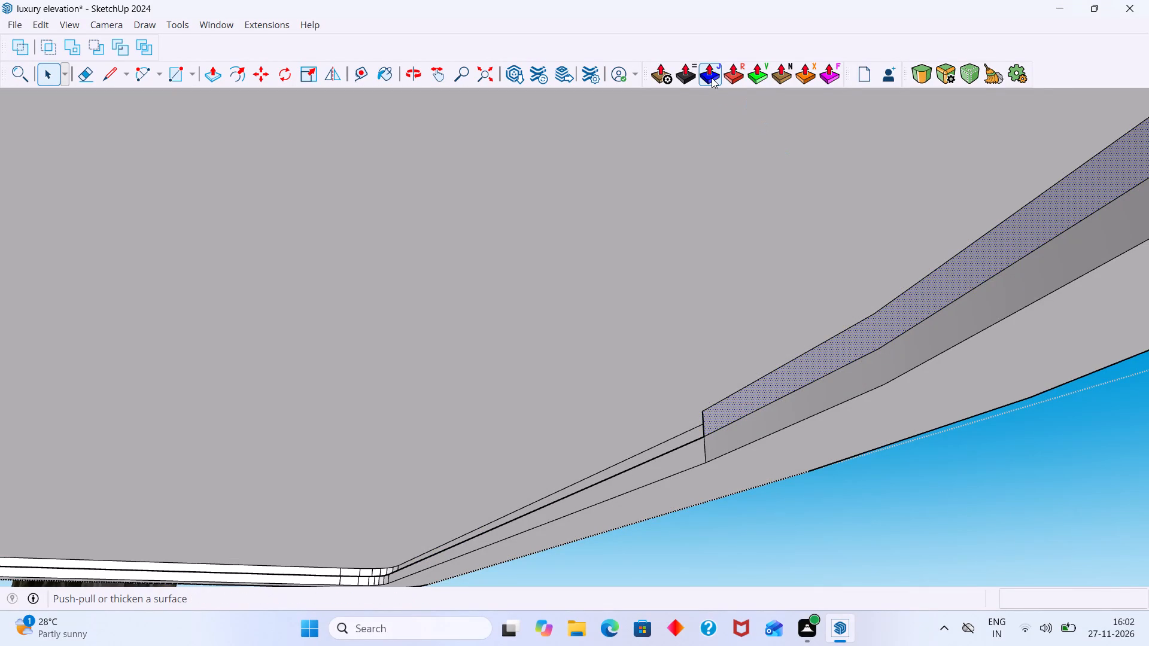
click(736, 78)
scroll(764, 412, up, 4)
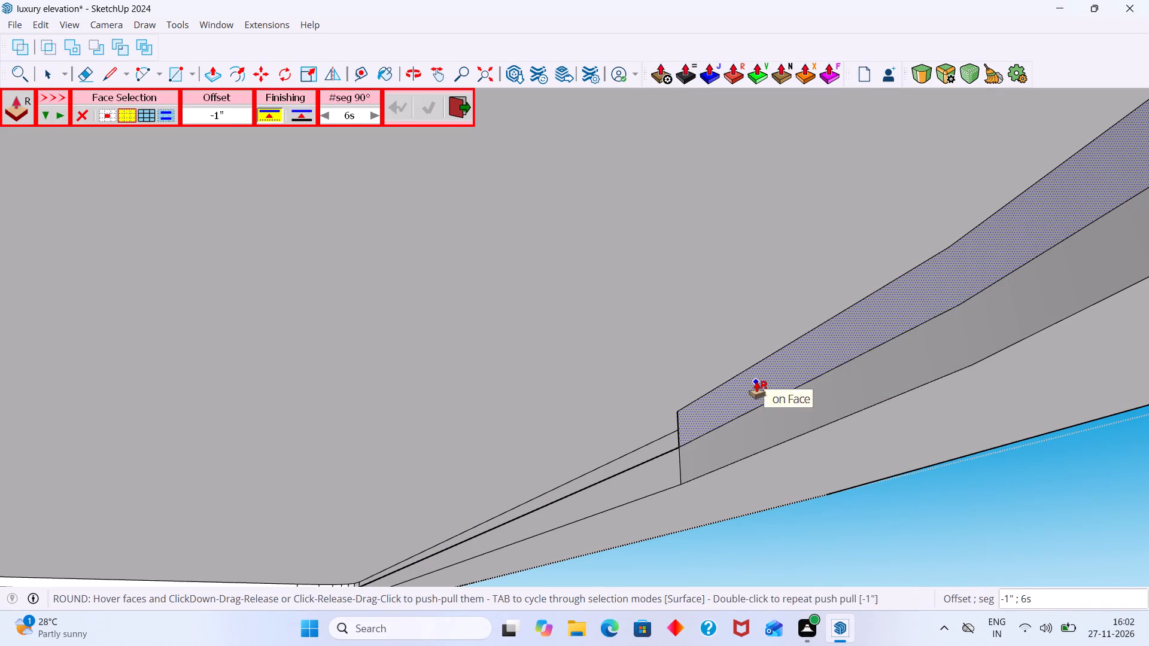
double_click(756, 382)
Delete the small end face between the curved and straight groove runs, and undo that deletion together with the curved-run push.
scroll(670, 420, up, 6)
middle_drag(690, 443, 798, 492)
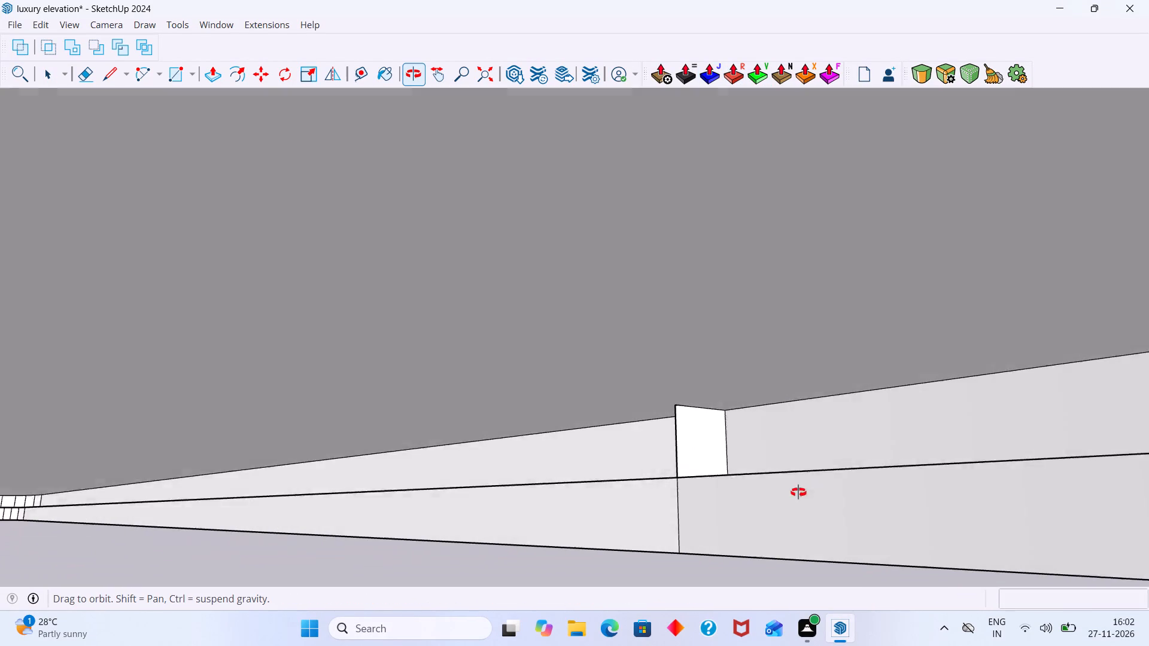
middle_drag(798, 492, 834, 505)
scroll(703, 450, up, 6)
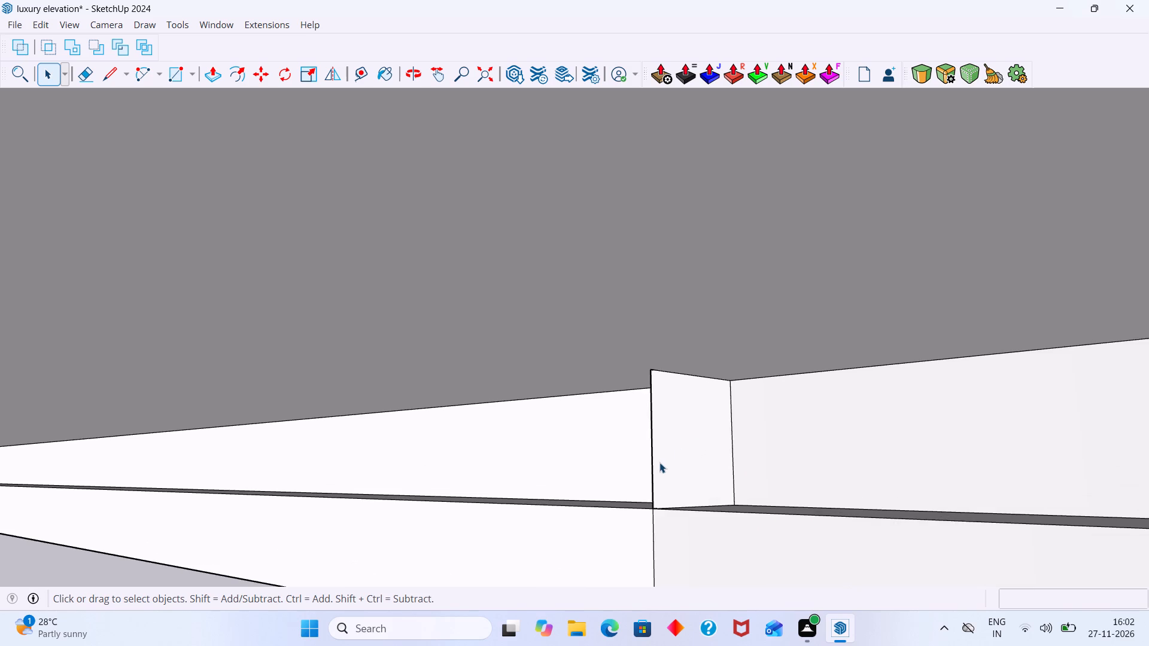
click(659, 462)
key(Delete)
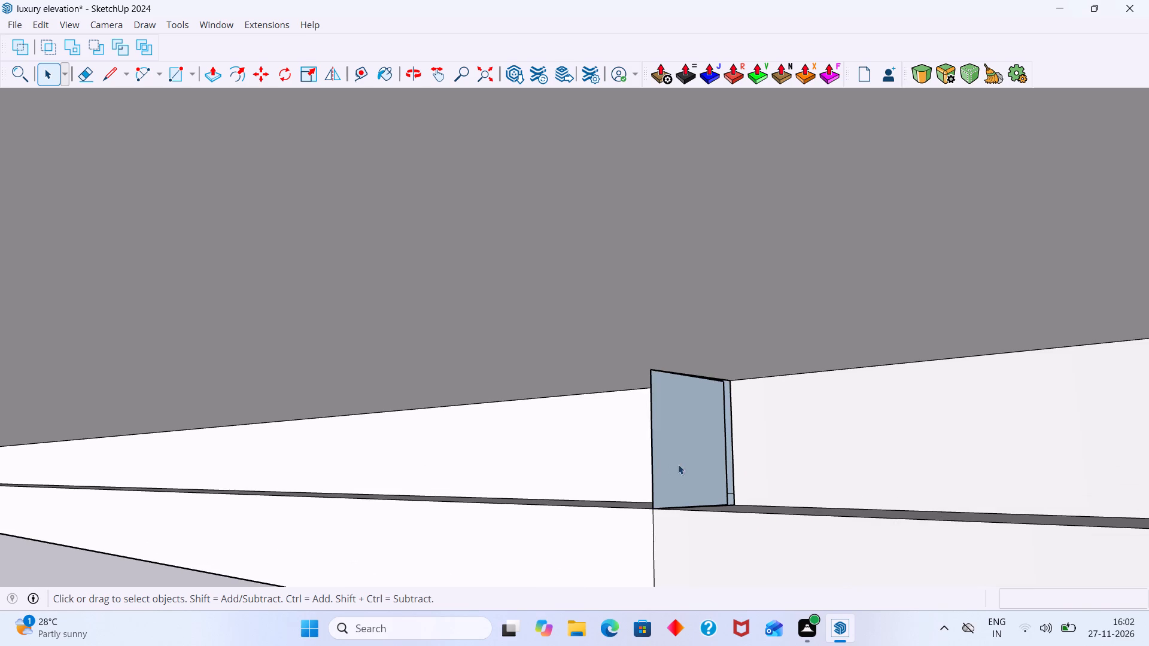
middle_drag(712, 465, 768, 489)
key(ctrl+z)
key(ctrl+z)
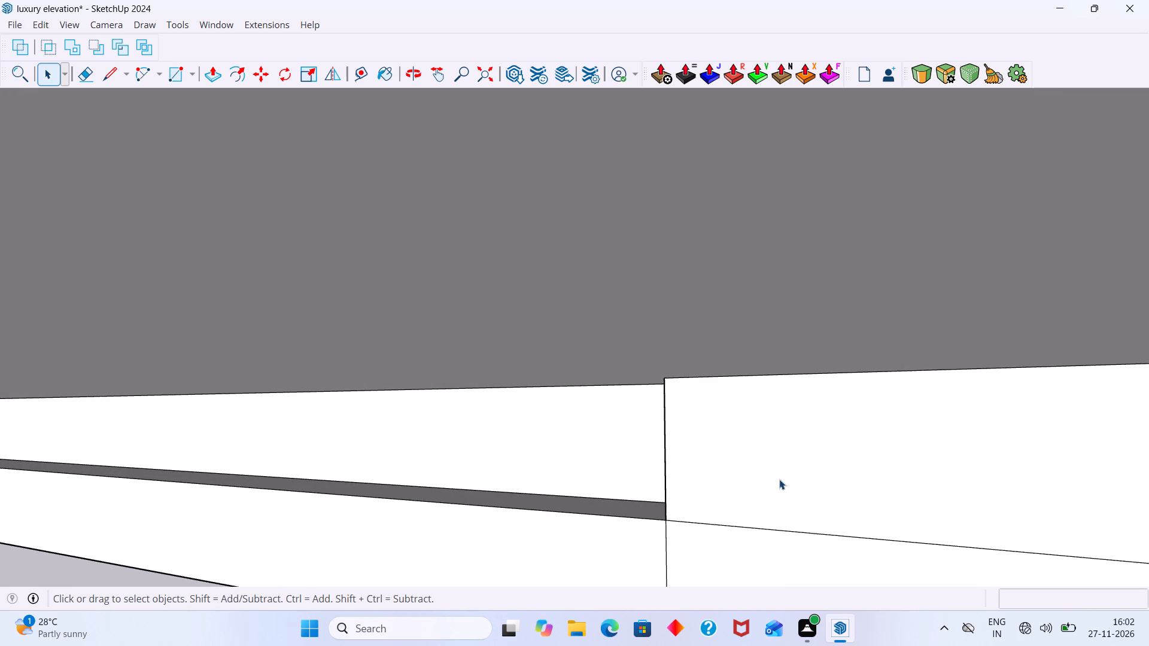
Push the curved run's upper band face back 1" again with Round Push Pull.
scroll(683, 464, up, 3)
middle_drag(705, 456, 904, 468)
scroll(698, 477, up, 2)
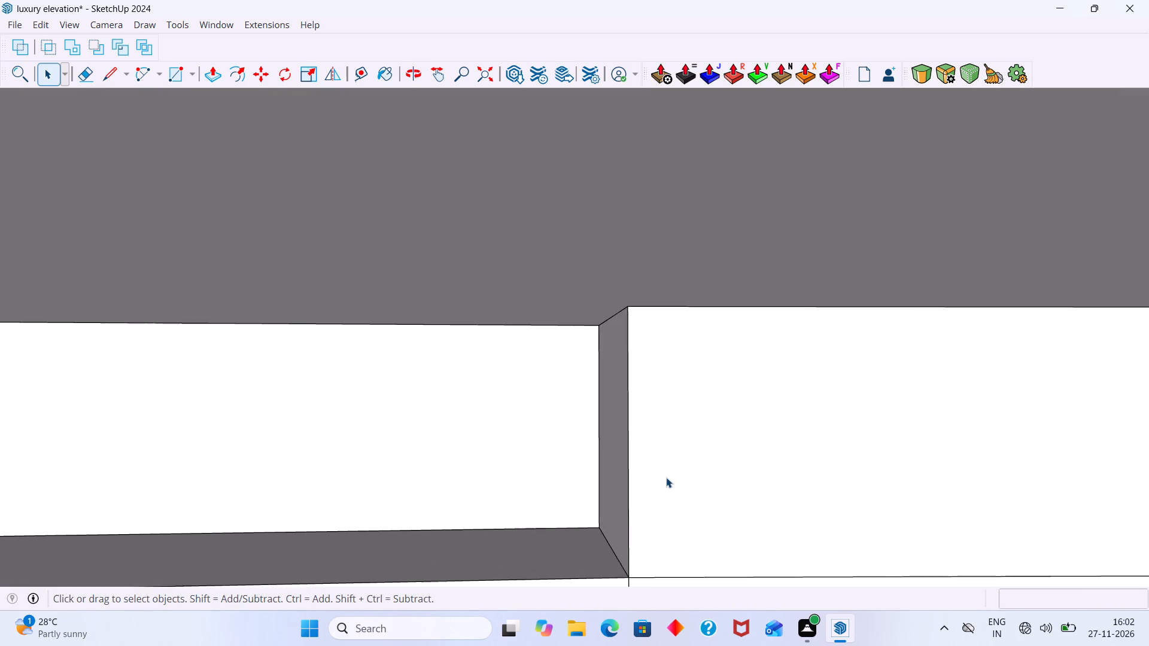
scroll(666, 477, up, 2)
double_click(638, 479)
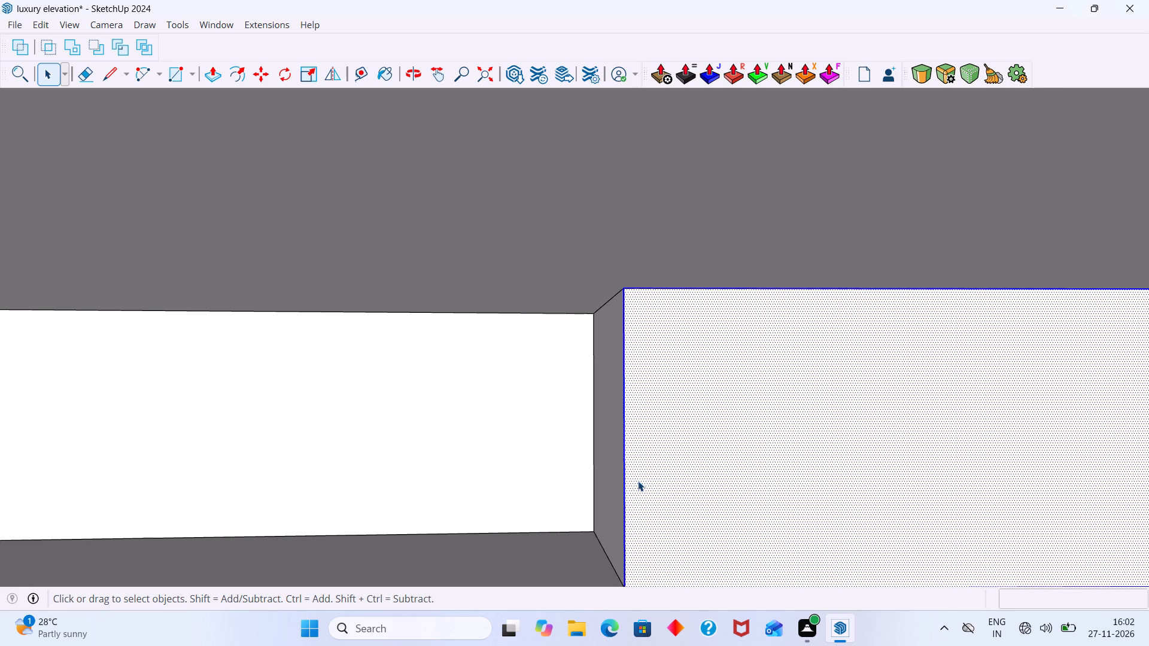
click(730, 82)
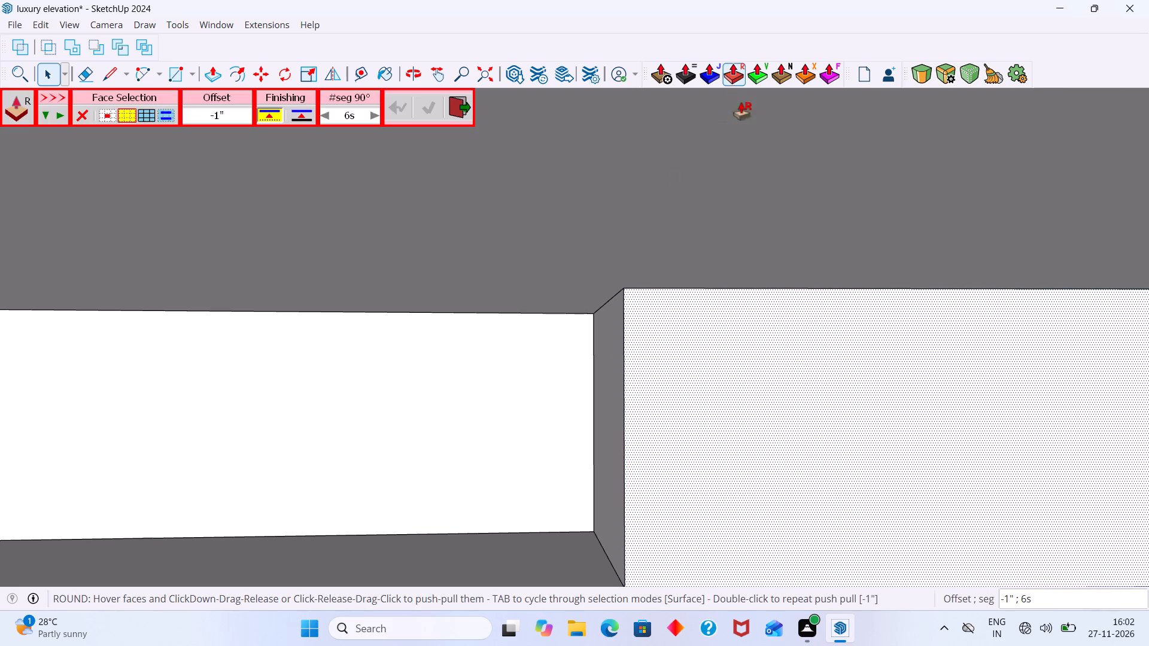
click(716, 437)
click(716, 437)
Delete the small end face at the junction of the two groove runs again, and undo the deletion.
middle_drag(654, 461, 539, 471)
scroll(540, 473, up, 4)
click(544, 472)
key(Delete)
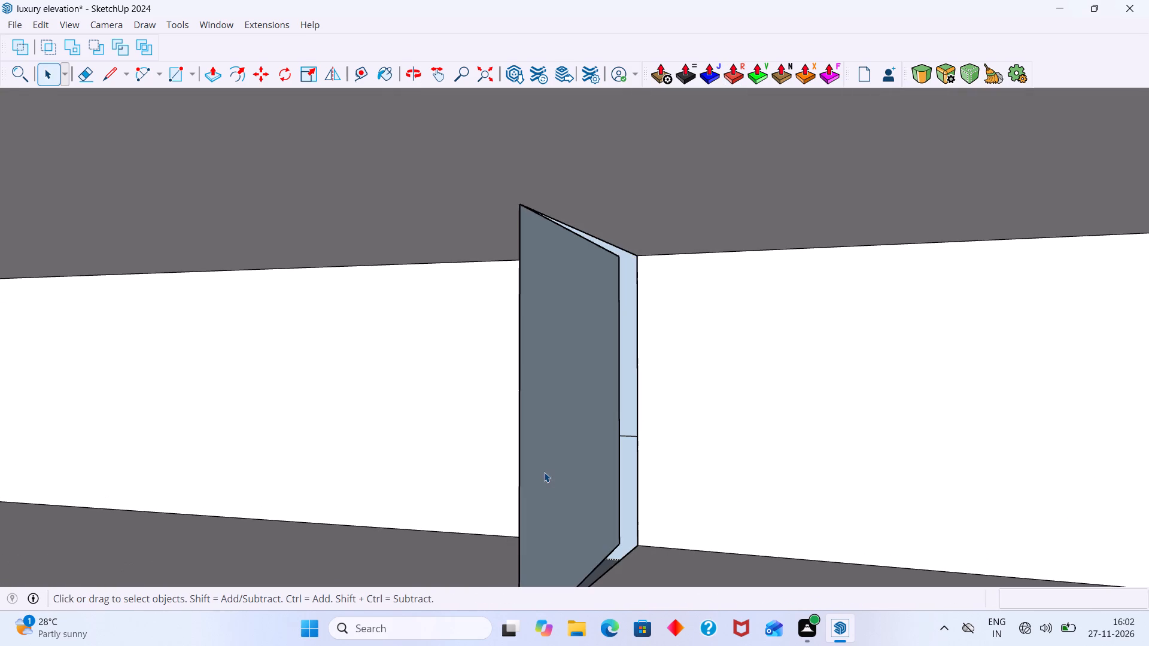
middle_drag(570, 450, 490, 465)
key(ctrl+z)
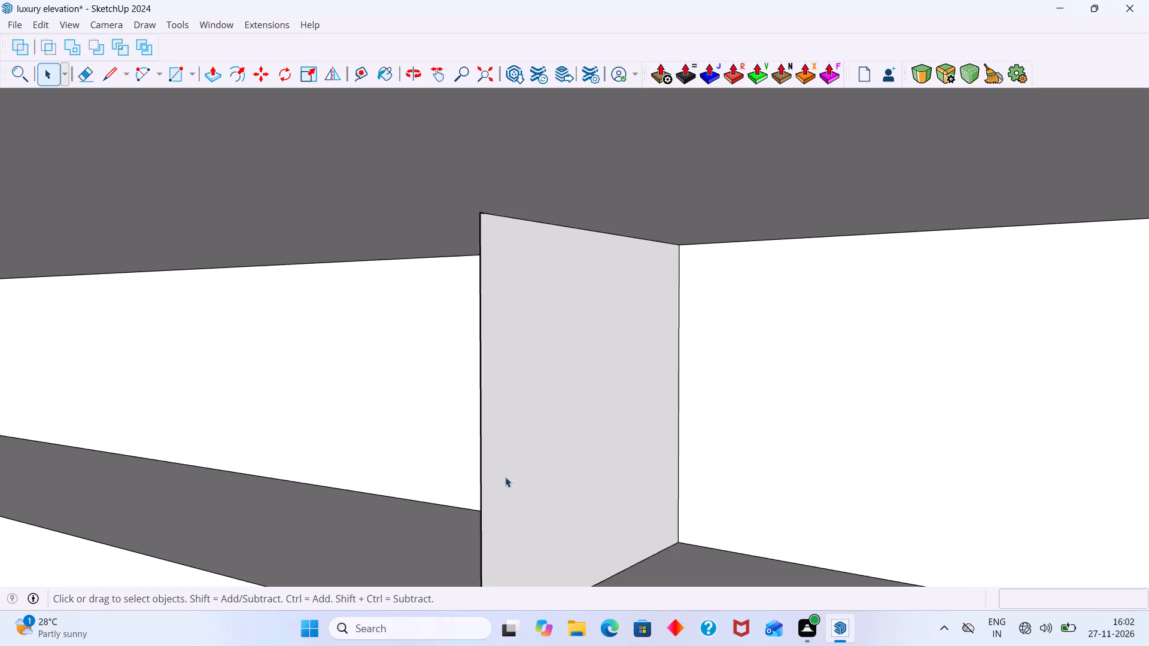
Undo the curved-run push and the earlier groove and recess edits on the first-floor balcony's underside.
key(ctrl+z)
key(ctrl+z)
key(ctrl+z)
key(ctrl+z)
scroll(631, 449, down, 9)
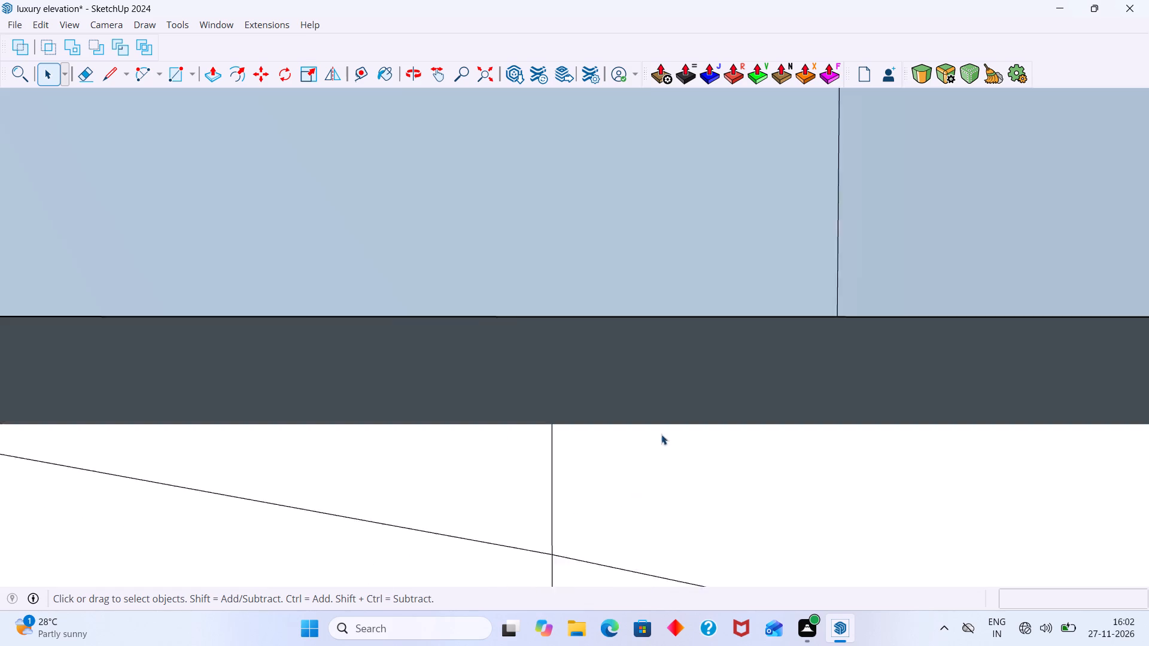
scroll(661, 434, down, 20)
scroll(661, 434, down, 8)
key(ctrl+z)
key(ctrl+z)
key(ctrl+z)
key(ctrl+z)
key(ctrl+z)
key(ctrl+z)
key(ctrl+z)
key(ctrl+z)
key(ctrl+z)
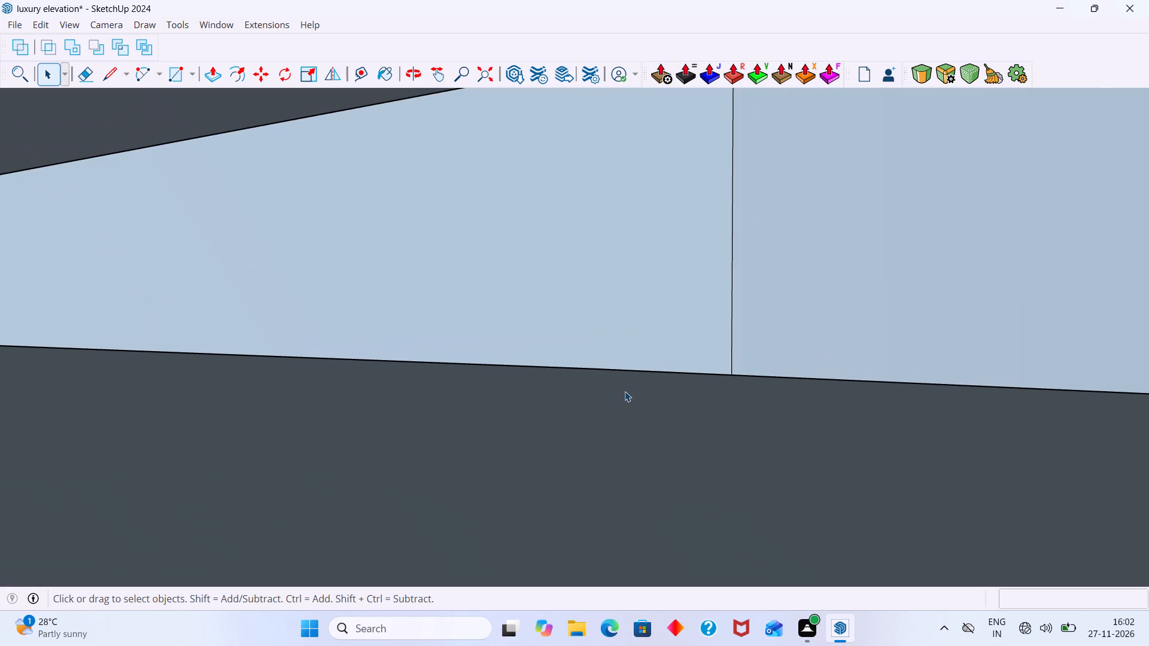
Exit editing of the balcony object and examine the first-floor balcony's underside in the whole building model.
click(489, 74)
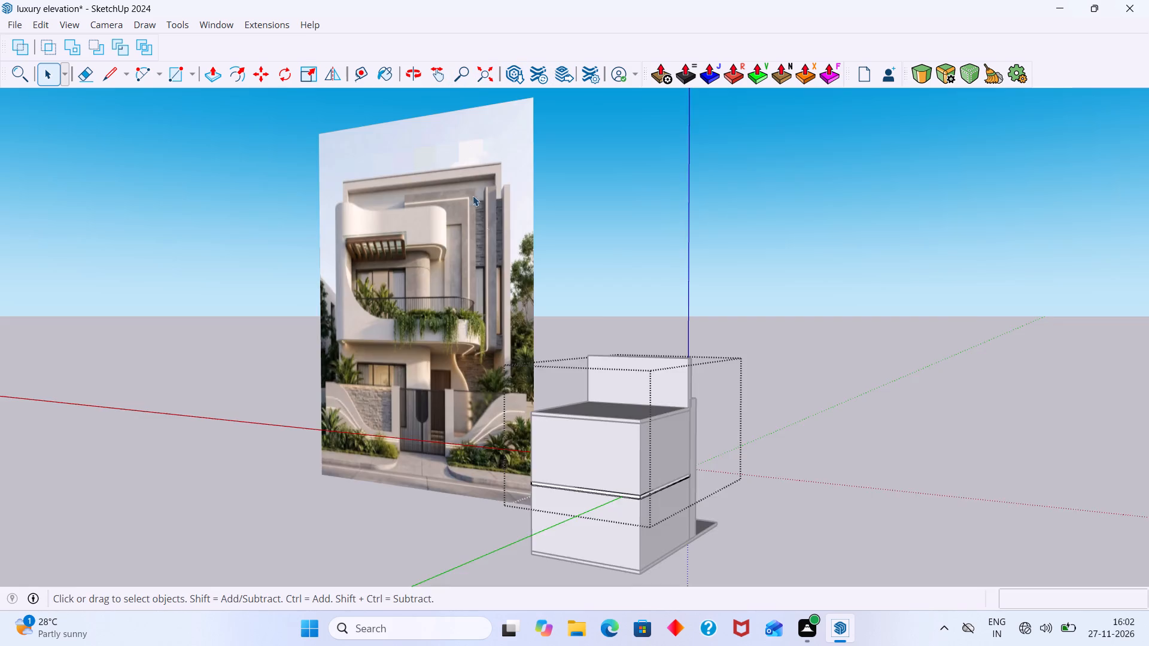
scroll(482, 212, down, 9)
middle_drag(622, 373, 35, 409)
middle_drag(640, 315, 563, 328)
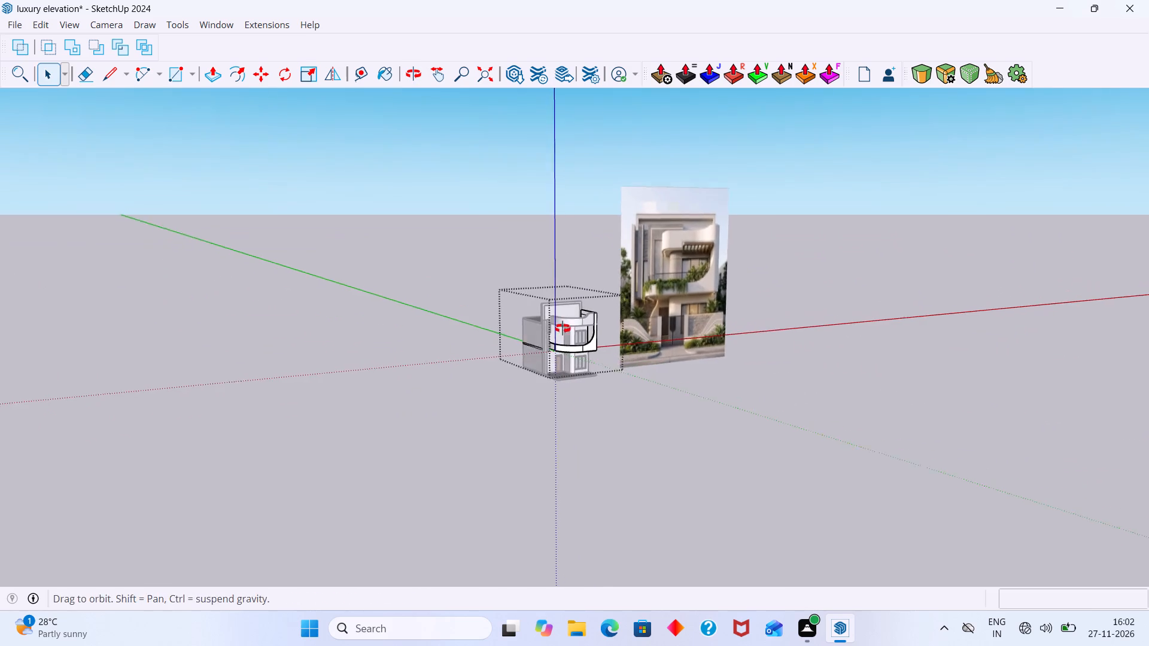
middle_drag(563, 328, 560, 330)
scroll(635, 487, up, 2)
click(613, 480)
scroll(614, 358, up, 11)
middle_drag(527, 321, 548, 184)
scroll(488, 228, up, 4)
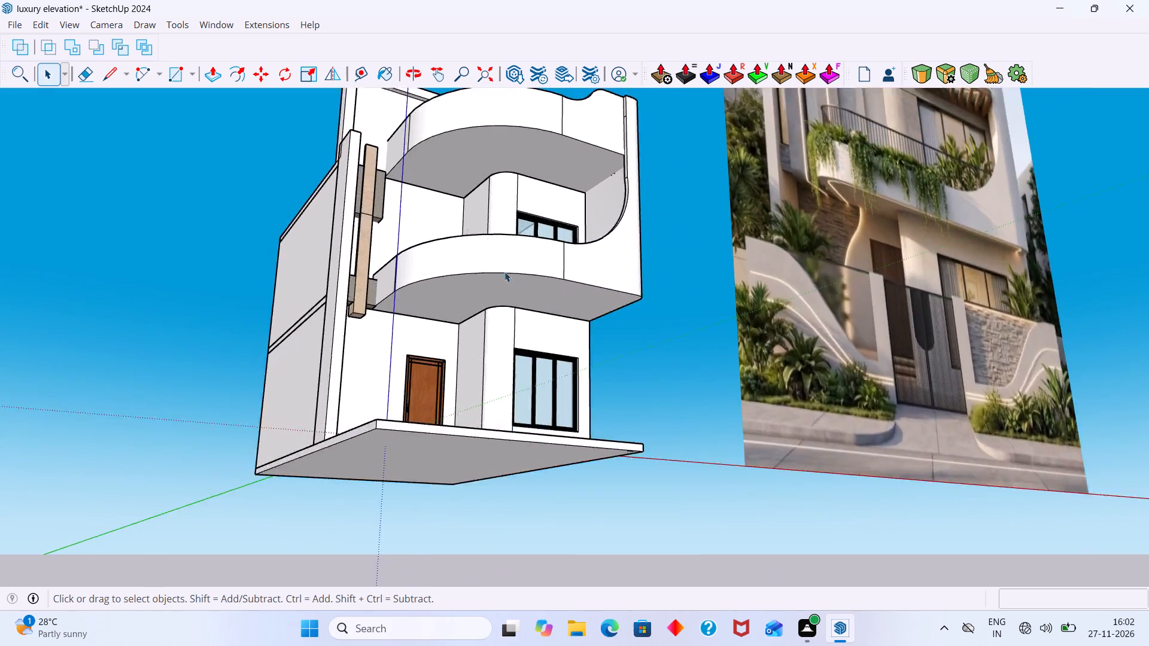
scroll(504, 272, up, 13)
middle_drag(591, 381, 880, 383)
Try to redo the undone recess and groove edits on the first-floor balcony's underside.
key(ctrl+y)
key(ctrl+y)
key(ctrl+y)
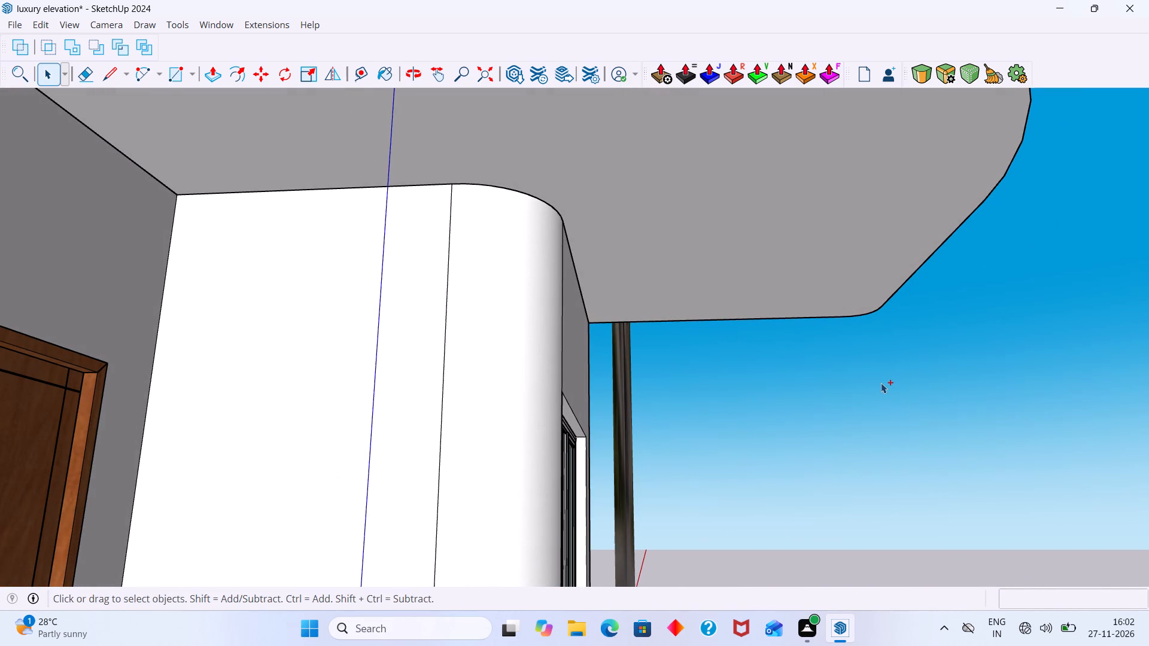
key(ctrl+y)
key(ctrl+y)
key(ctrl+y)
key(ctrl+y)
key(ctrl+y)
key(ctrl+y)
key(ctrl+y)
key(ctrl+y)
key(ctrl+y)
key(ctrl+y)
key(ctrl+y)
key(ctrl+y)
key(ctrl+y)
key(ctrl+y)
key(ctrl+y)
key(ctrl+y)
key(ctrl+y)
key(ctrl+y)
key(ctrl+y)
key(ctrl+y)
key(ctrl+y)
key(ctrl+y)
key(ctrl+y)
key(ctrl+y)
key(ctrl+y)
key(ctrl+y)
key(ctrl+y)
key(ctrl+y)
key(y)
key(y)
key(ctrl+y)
Examine where the first-floor balcony's underside meets the wall beside the wooden fin, selecting the balcony object.
scroll(872, 391, down, 9)
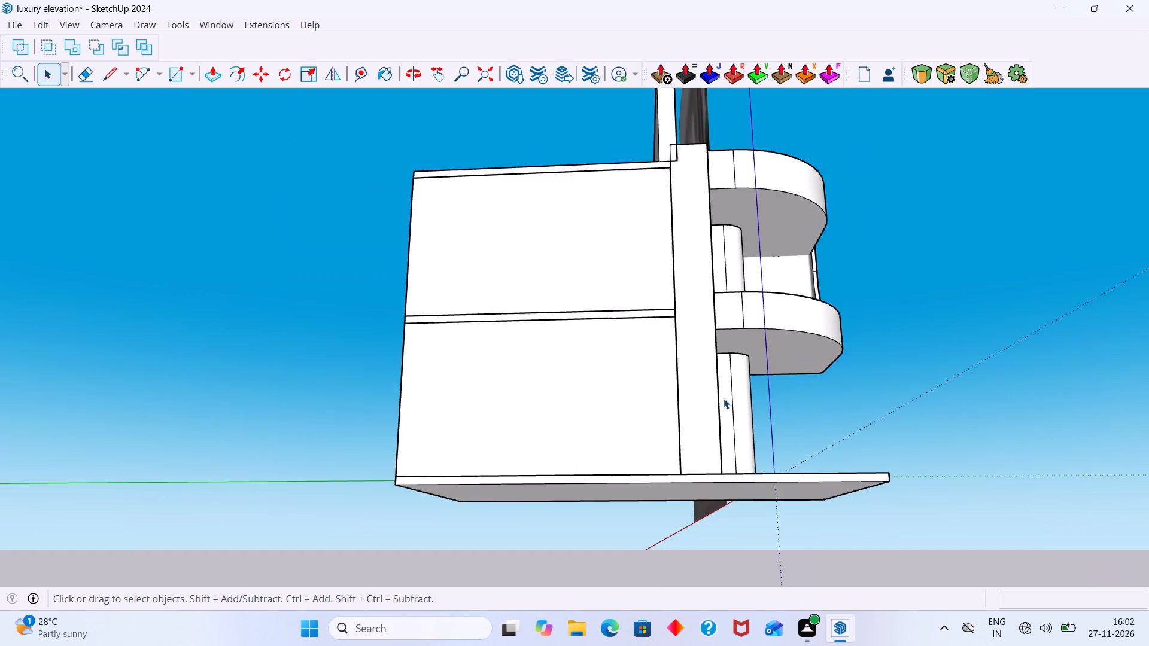
scroll(724, 398, down, 4)
middle_drag(719, 388, 527, 375)
scroll(724, 343, up, 8)
scroll(466, 318, up, 9)
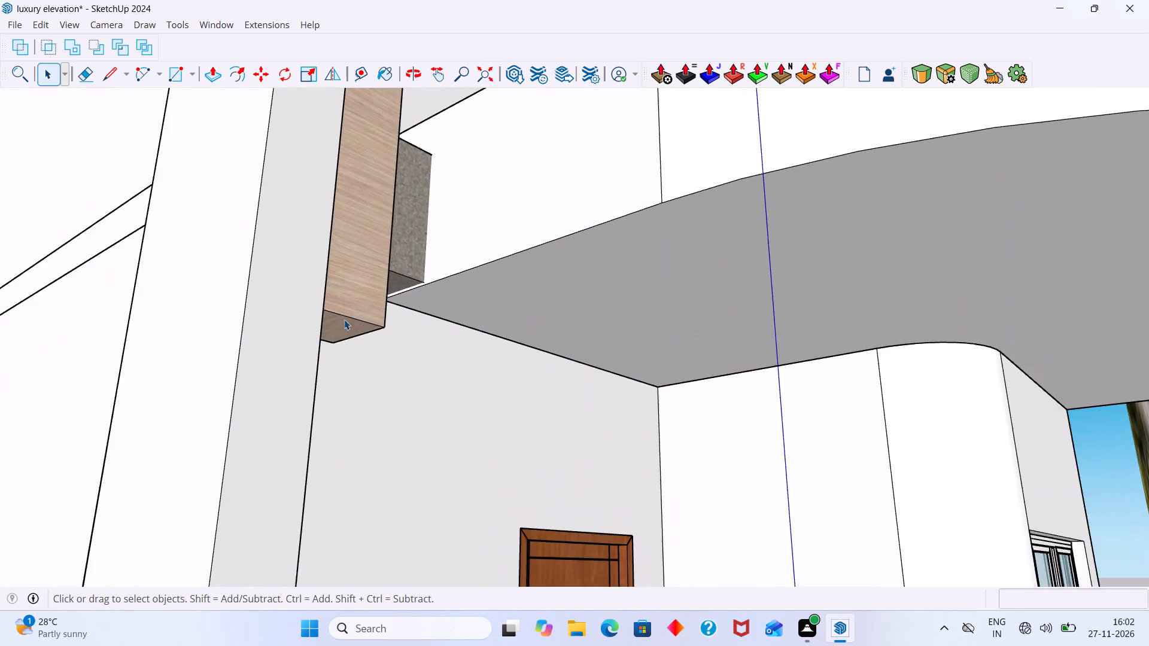
scroll(344, 319, up, 6)
scroll(447, 296, up, 6)
middle_drag(433, 291, 296, 301)
scroll(372, 269, up, 3)
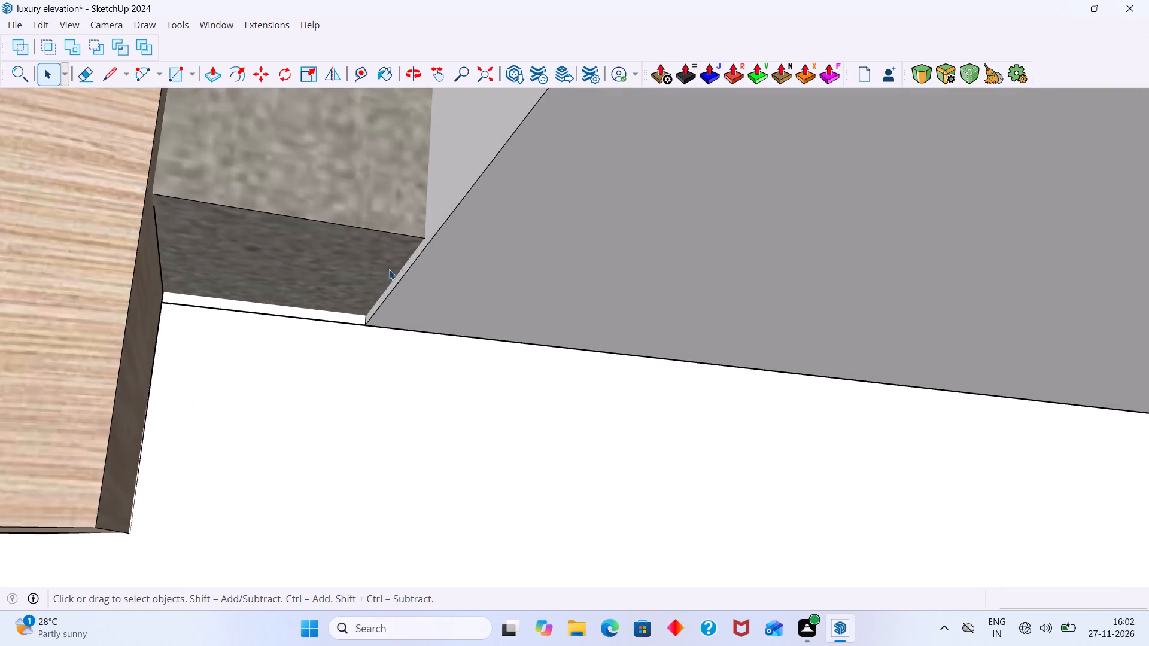
scroll(389, 269, up, 4)
middle_drag(394, 381, 396, 415)
scroll(415, 324, up, 2)
click(420, 298)
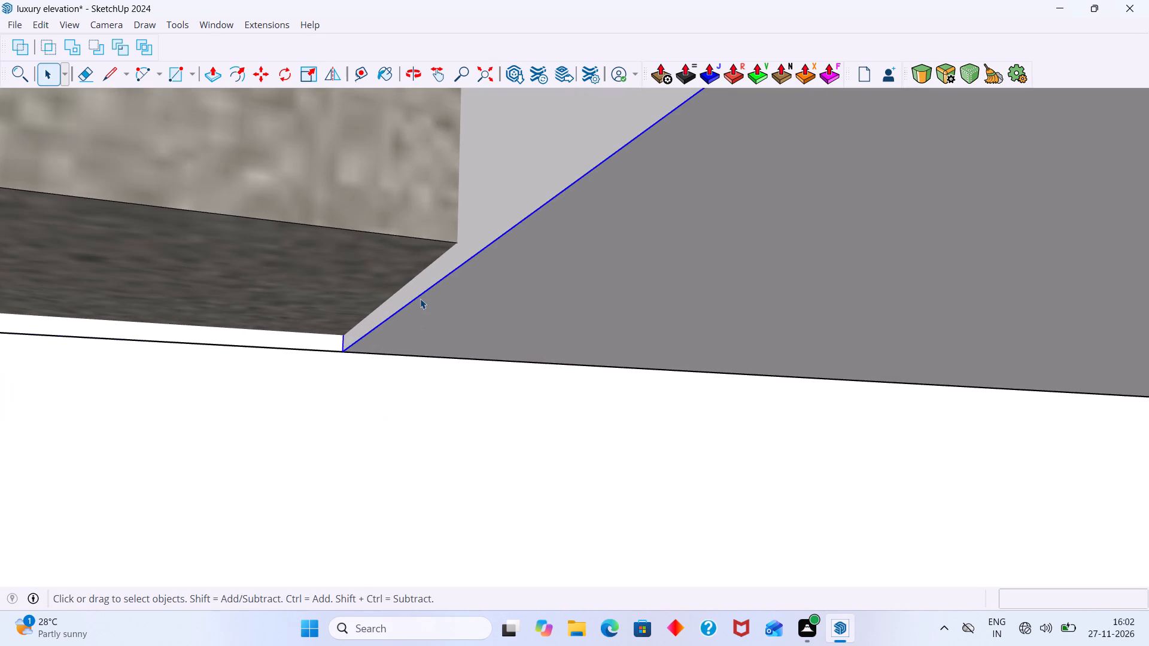
scroll(438, 291, down, 20)
scroll(438, 291, down, 7)
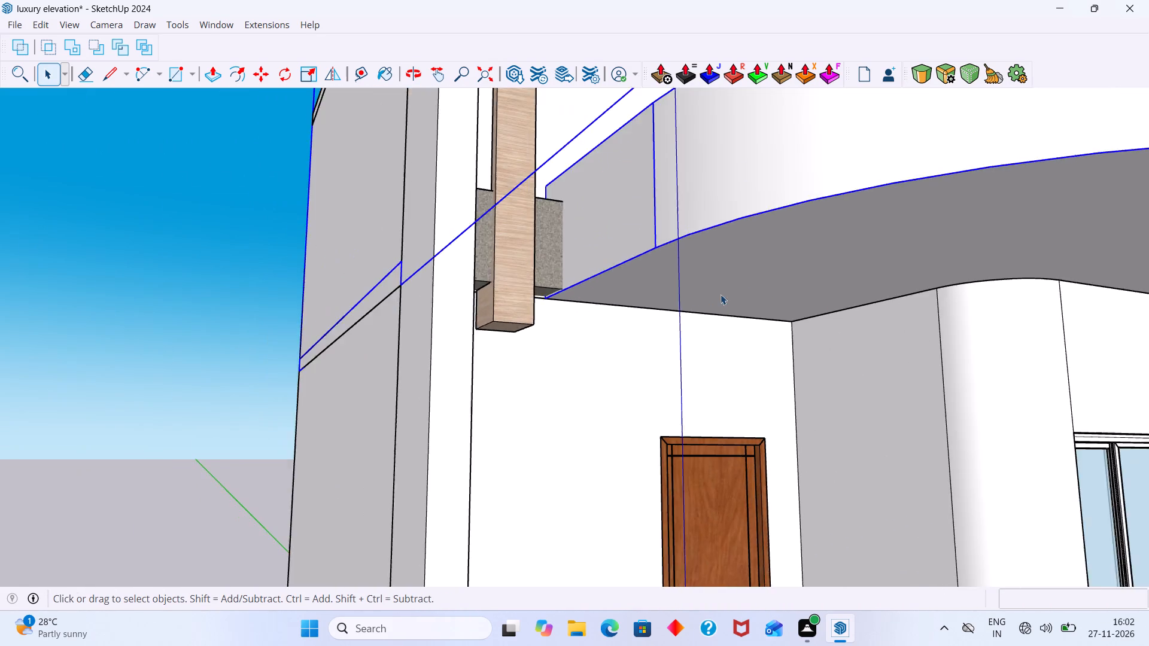
scroll(721, 294, down, 3)
scroll(731, 258, up, 3)
middle_drag(715, 255, 491, 227)
scroll(565, 231, up, 1)
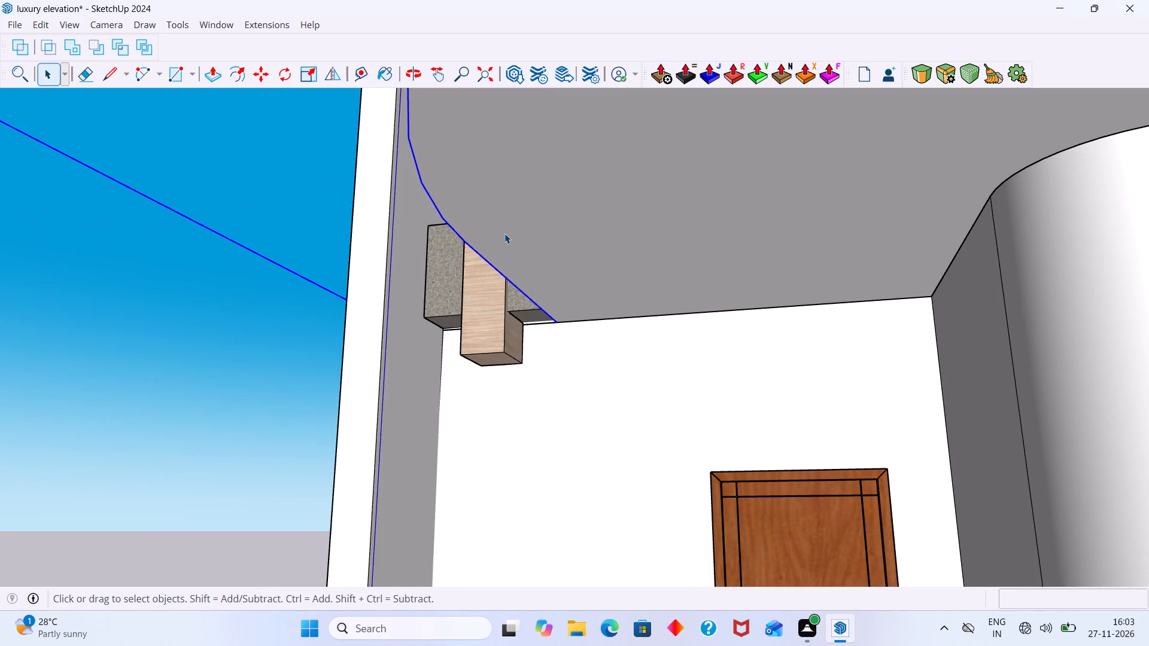
Open the first-floor balcony object for editing and select the curved end and straight front edges of its underside.
double_click(477, 252)
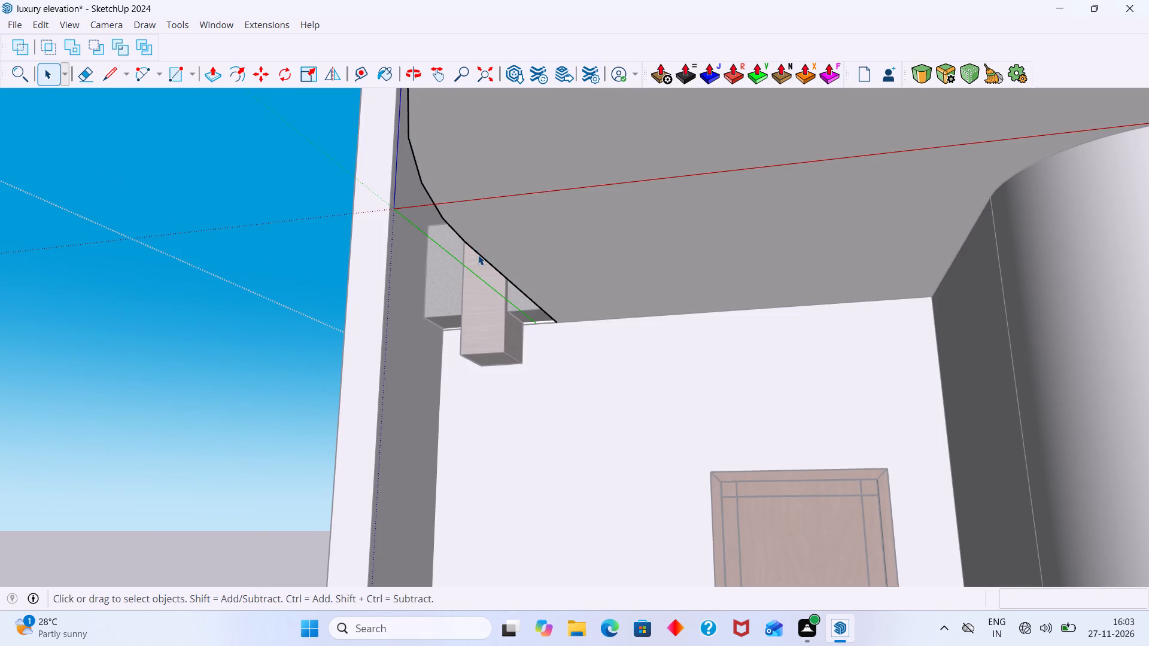
click(479, 255)
scroll(484, 254, down, 3)
shift+click(530, 243)
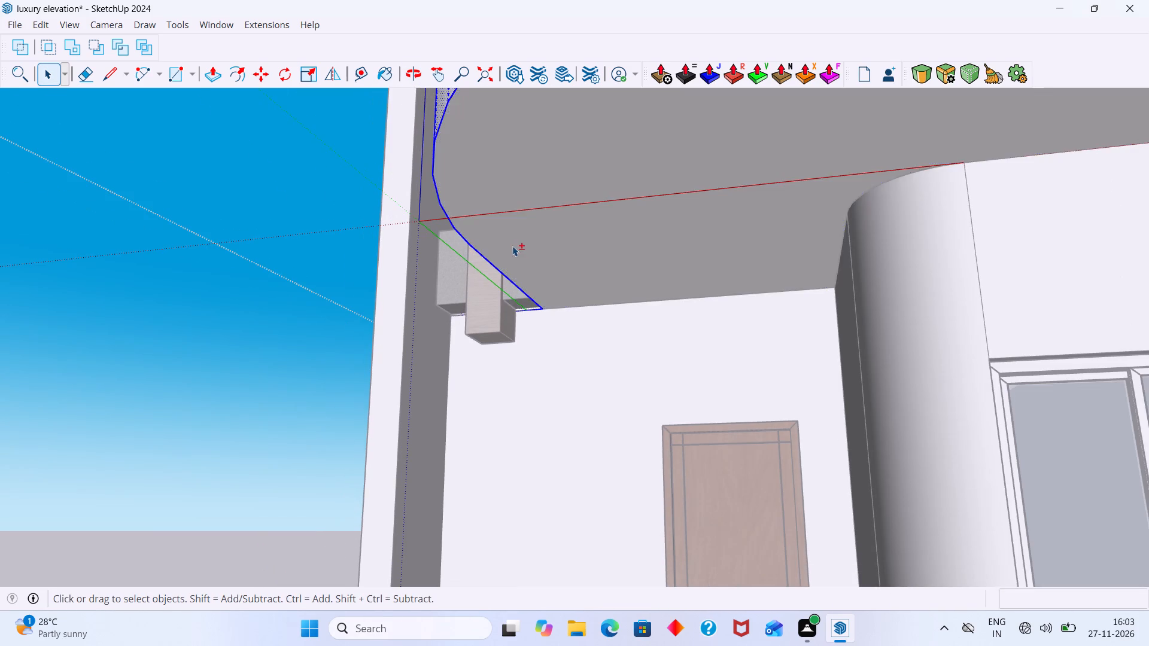
shift+scroll(512, 246, down, 11)
scroll(564, 173, up, 2)
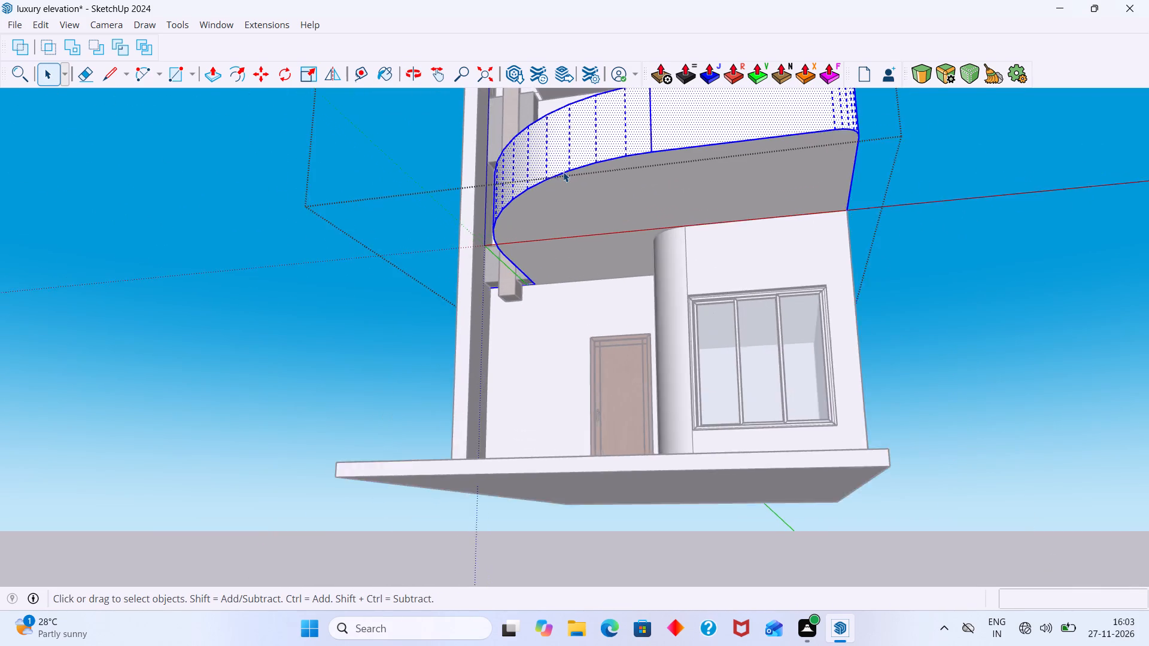
scroll(563, 172, up, 2)
middle_drag(581, 190, 518, 170)
scroll(517, 256, up, 12)
click(501, 295)
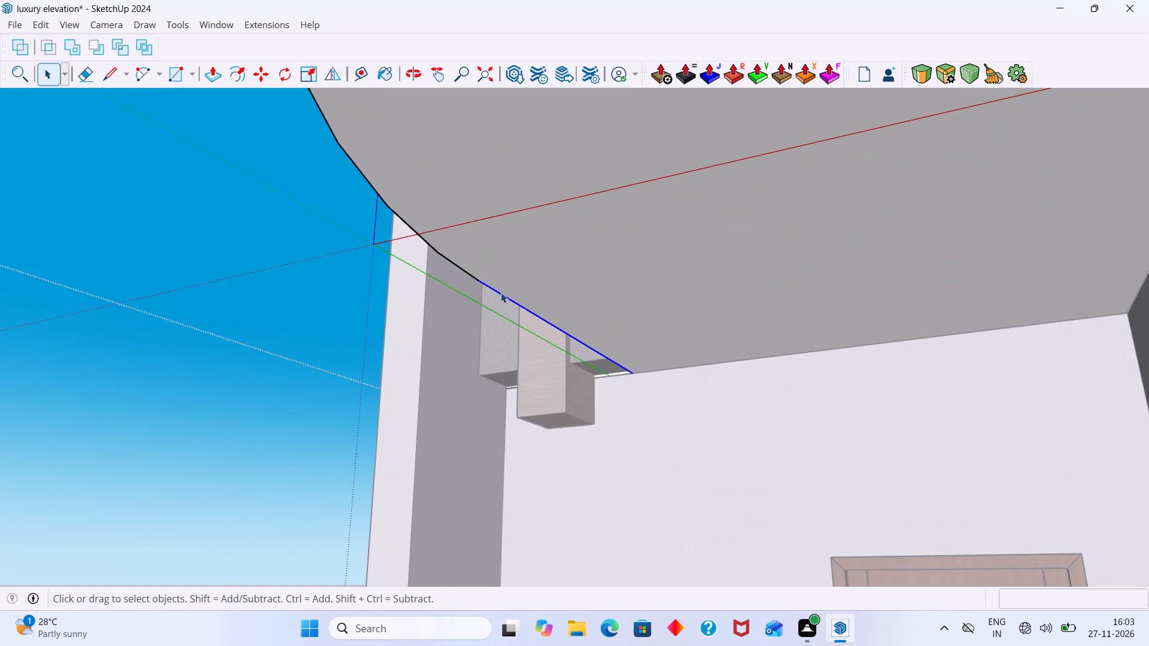
scroll(514, 297, down, 3)
middle_drag(560, 300, 870, 406)
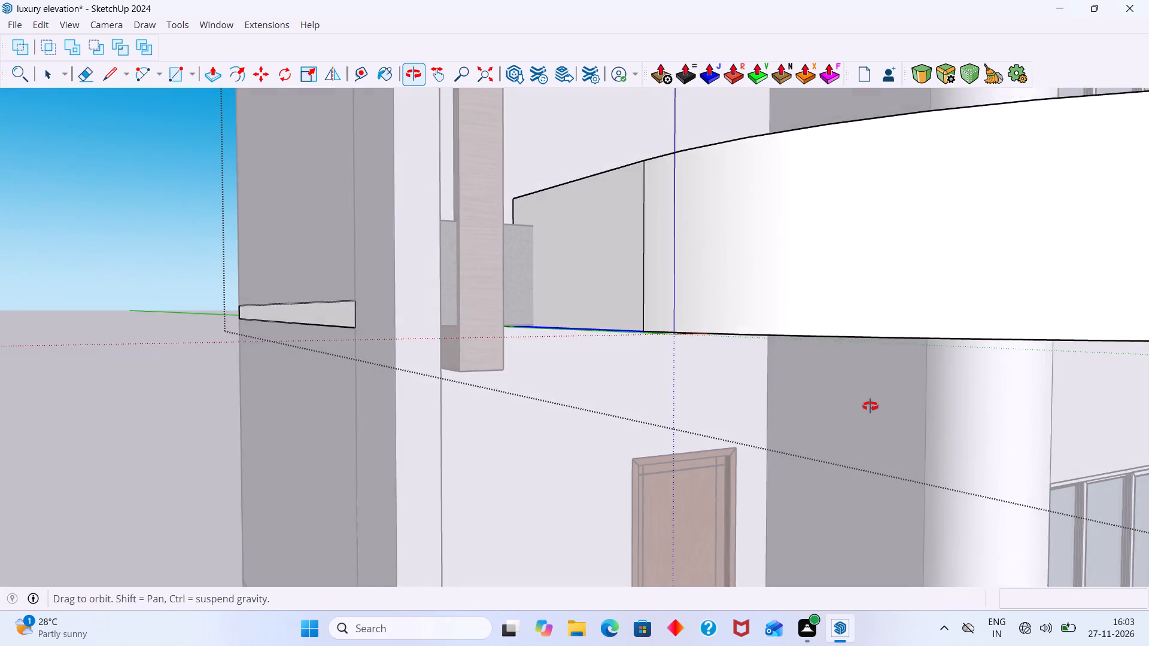
middle_drag(870, 406, 727, 294)
shift+scroll(578, 269, up, 13)
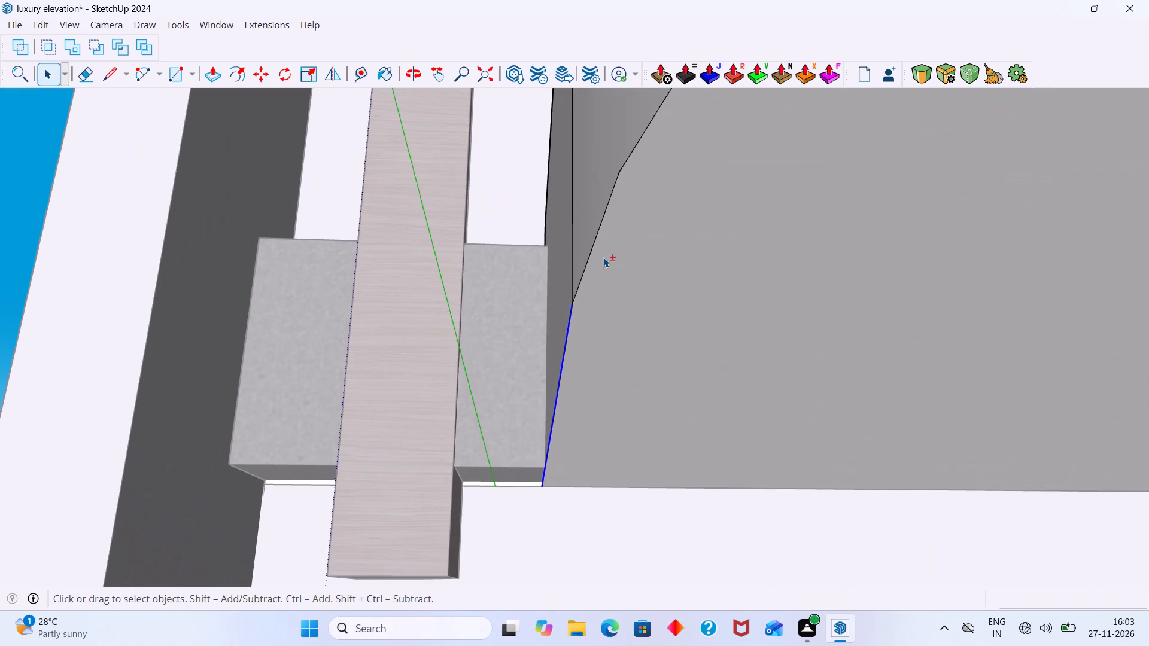
shift+click(594, 254)
shift+scroll(595, 242, down, 6)
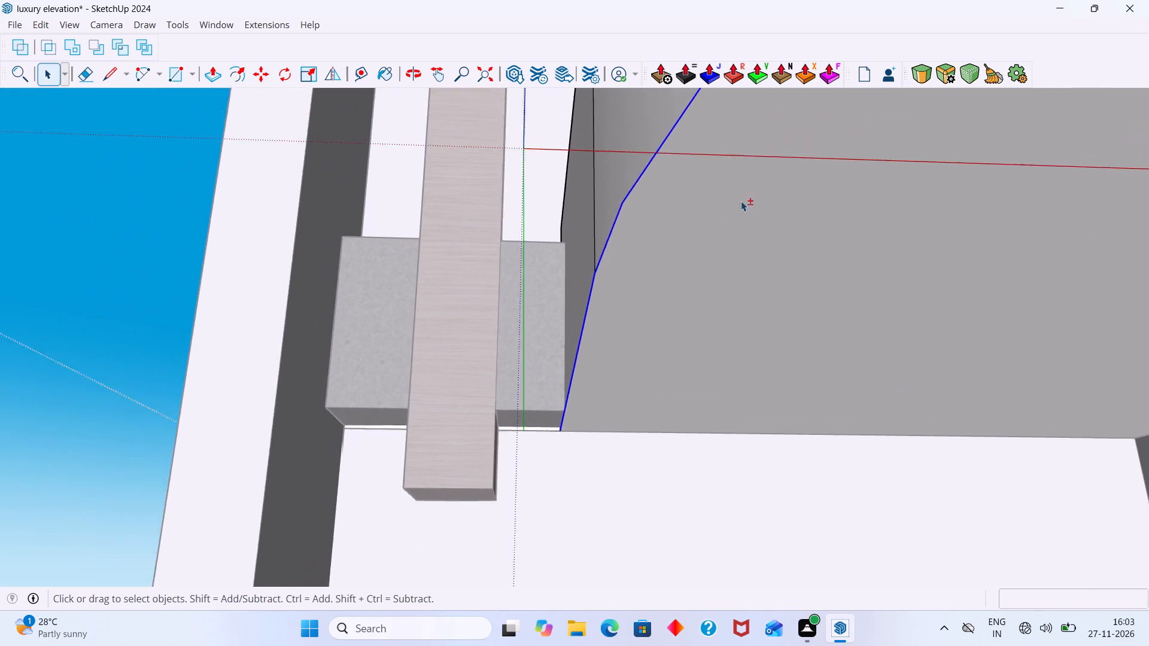
shift+scroll(741, 201, down, 8)
shift+middle_drag(835, 253, 574, 365)
shift+scroll(594, 348, down, 8)
shift+middle_drag(706, 331, 475, 371)
shift+scroll(566, 354, down, 3)
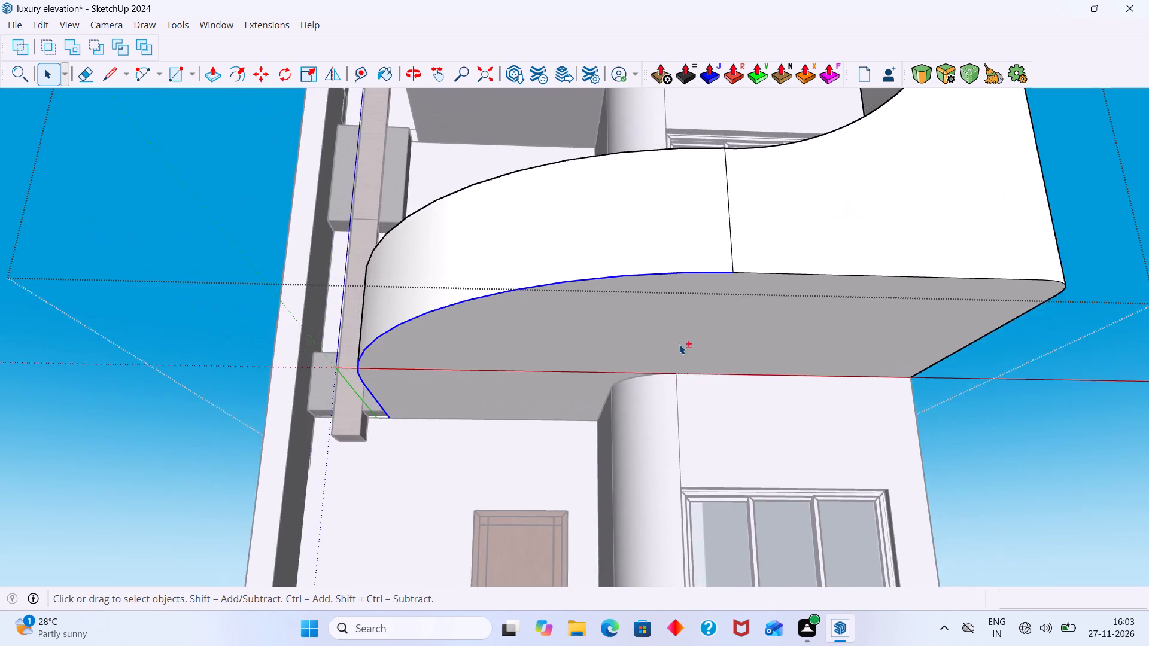
shift+scroll(732, 310, up, 7)
shift+click(769, 237)
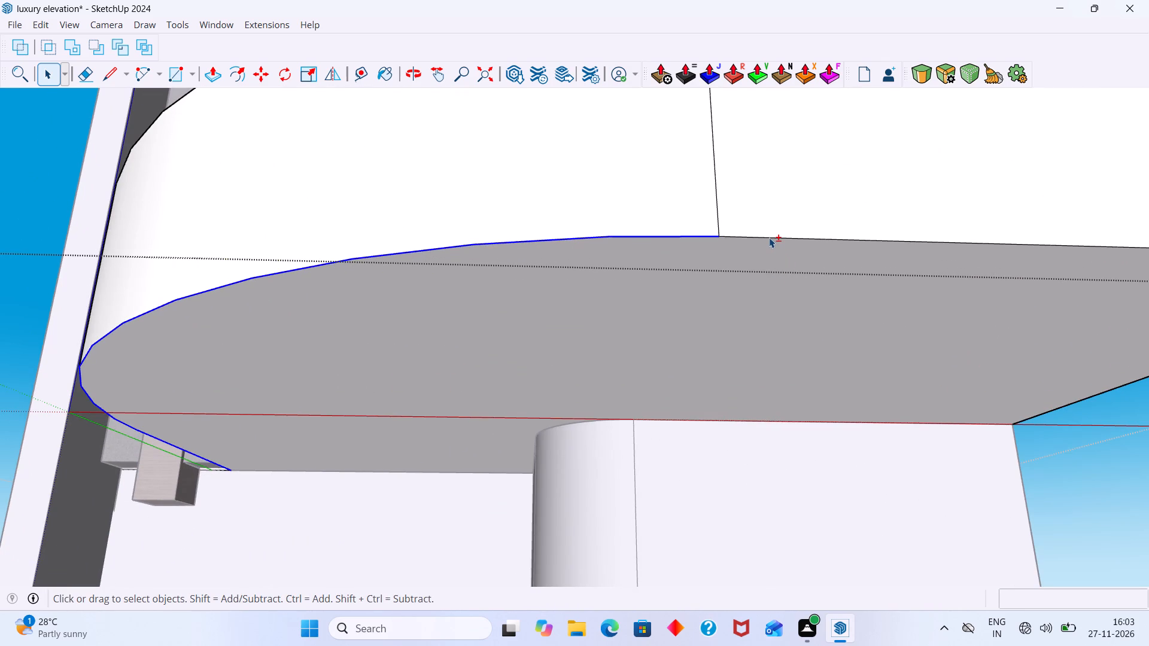
Add the side edge and every segment of the rounded front corner to the underside's perimeter selection.
shift+scroll(773, 245, down, 9)
shift+middle_drag(908, 311, 674, 304)
middle_drag(803, 278, 679, 264)
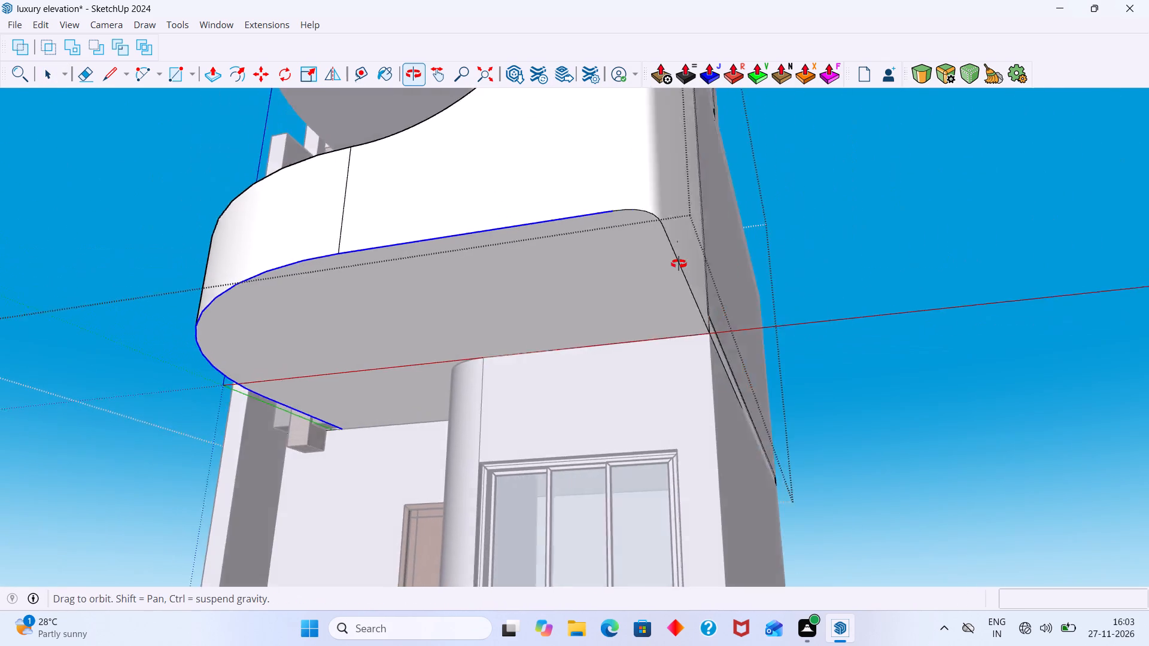
middle_drag(679, 264, 673, 263)
shift+scroll(640, 251, up, 7)
shift+click(665, 228)
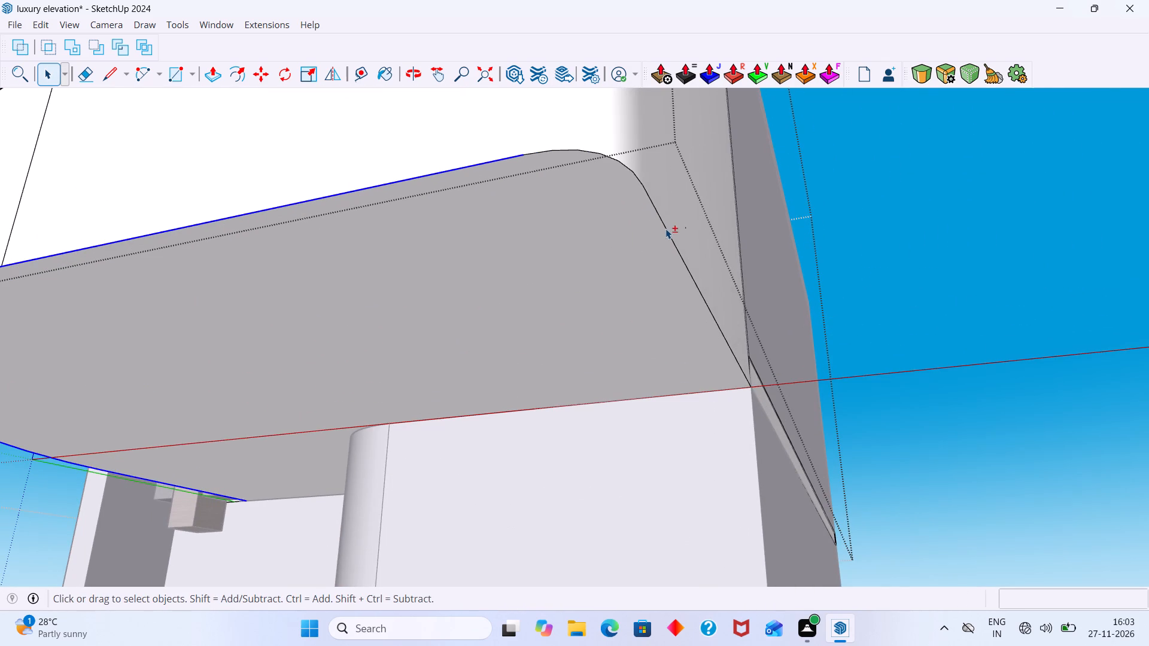
shift+click(621, 164)
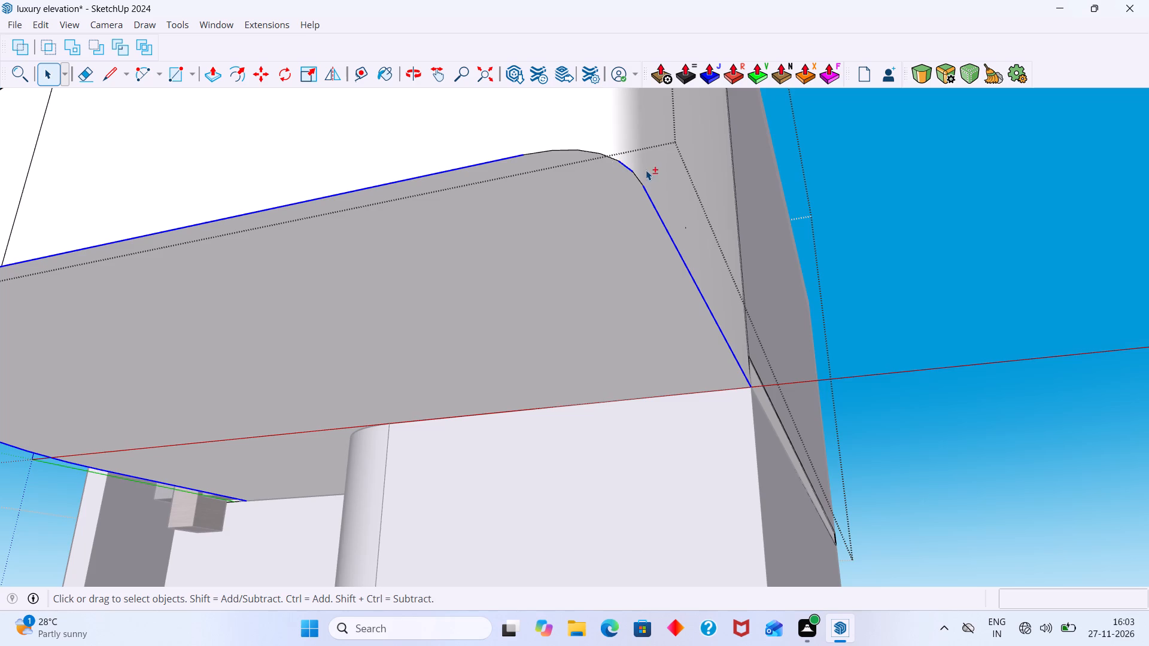
shift+scroll(624, 181, up, 8)
shift+click(645, 175)
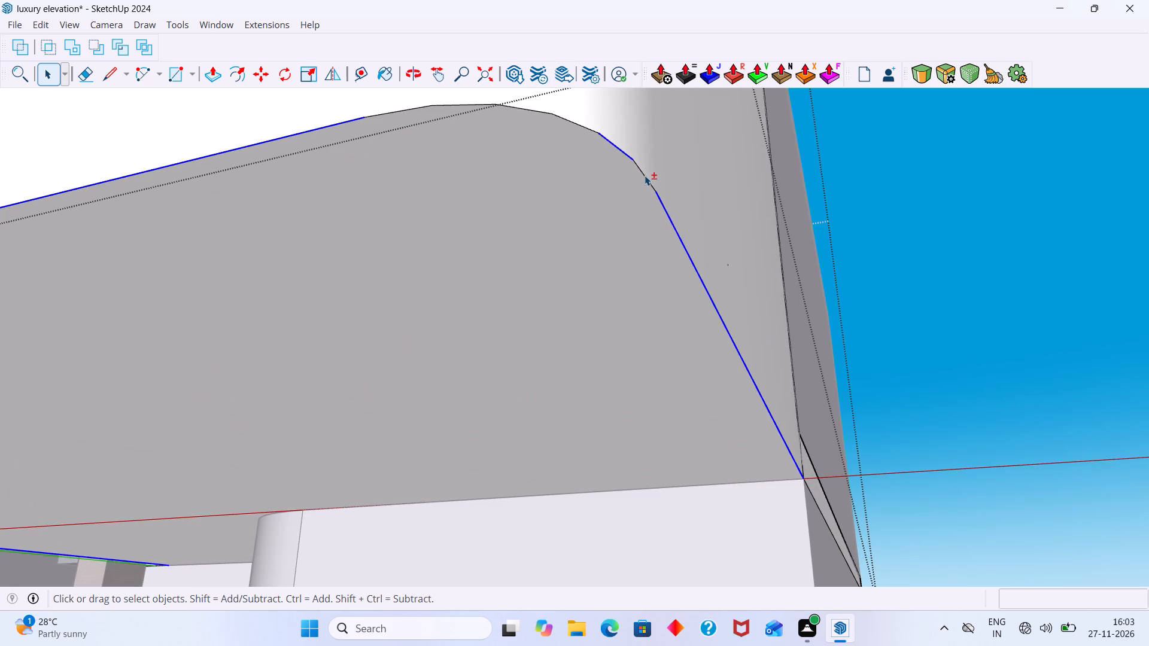
shift+click(582, 124)
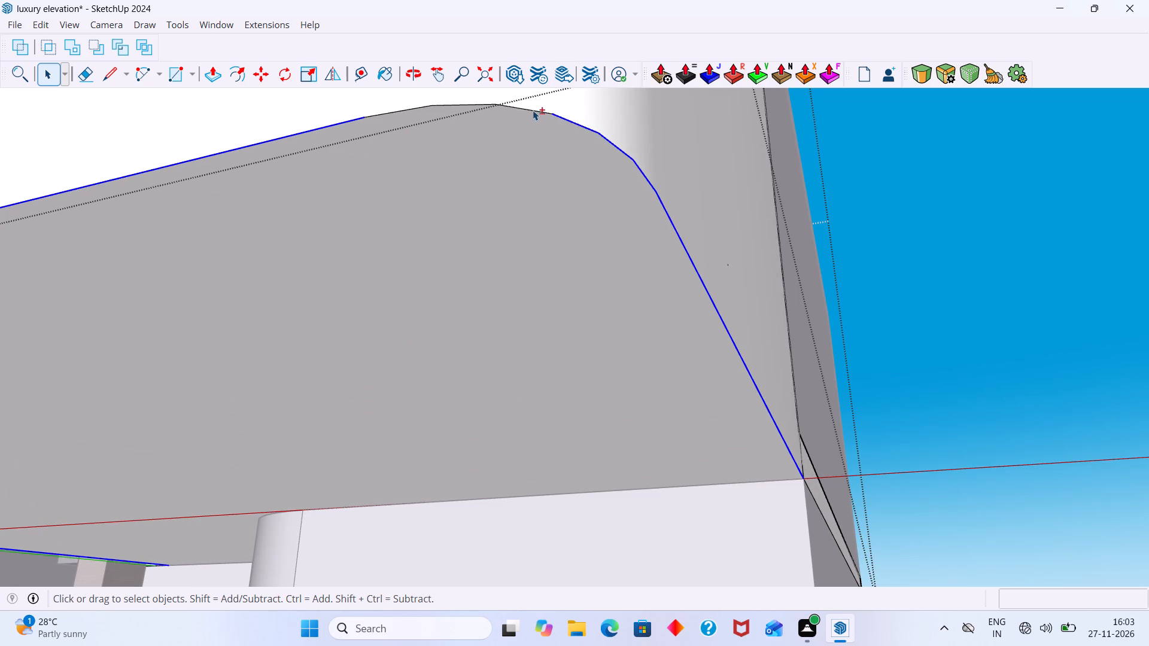
shift+click(533, 110)
shift+middle_drag(574, 149, 758, 265)
shift+scroll(657, 232, up, 1)
shift+click(656, 230)
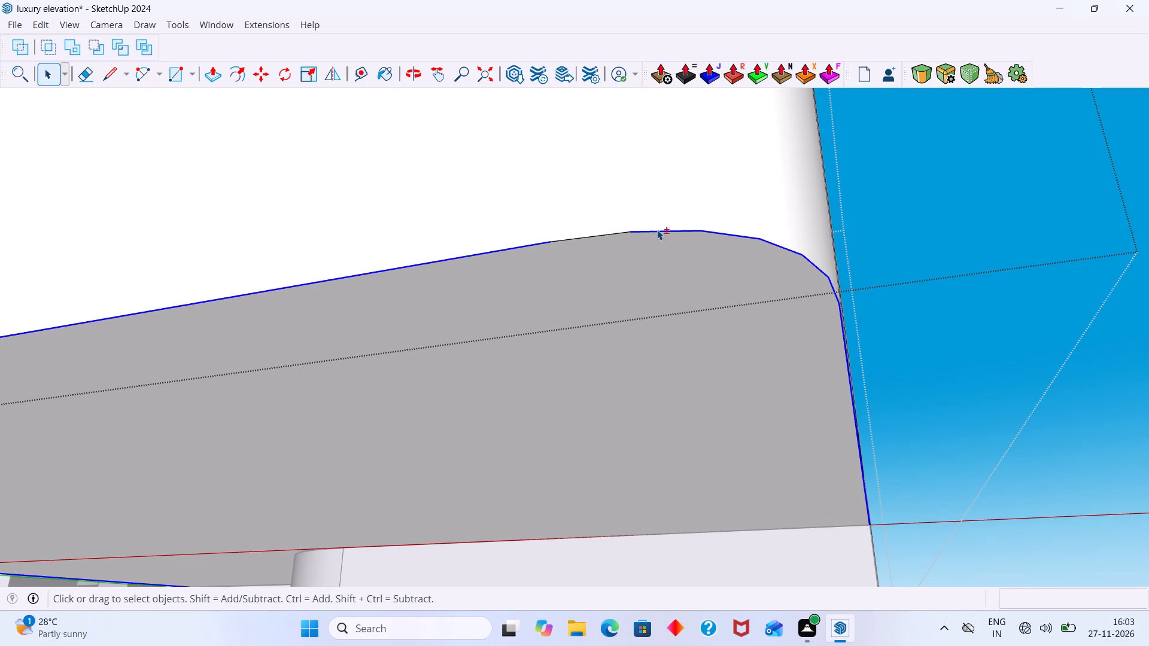
shift+click(599, 234)
scroll(611, 238, down, 7)
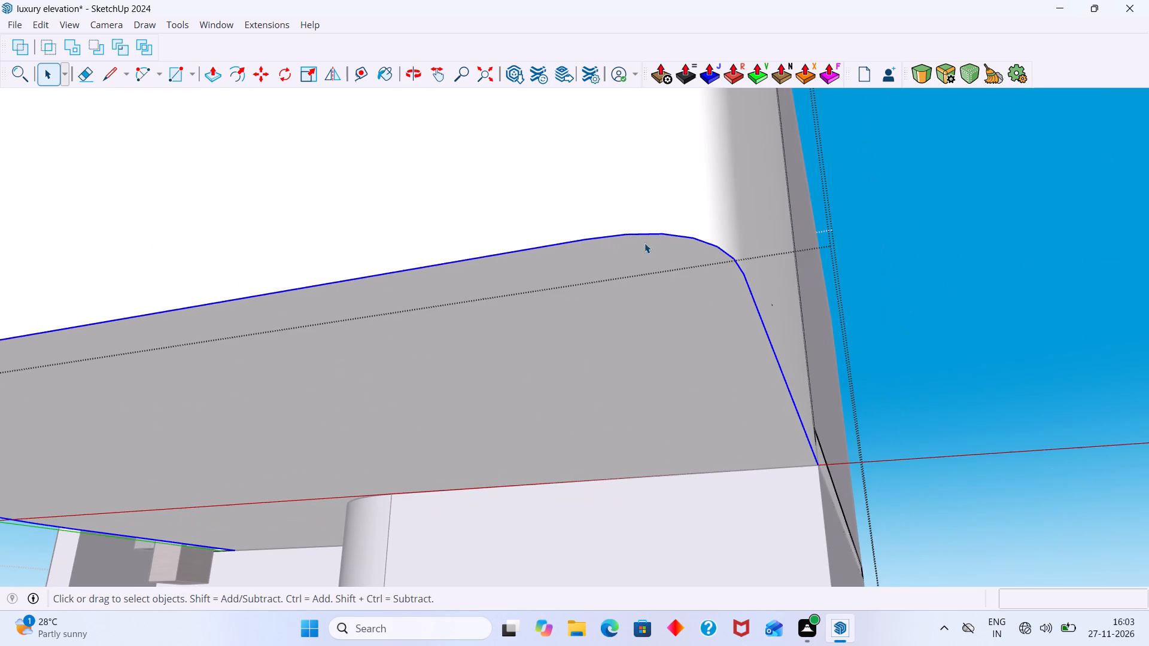
scroll(750, 299, down, 3)
middle_drag(829, 394, 868, 379)
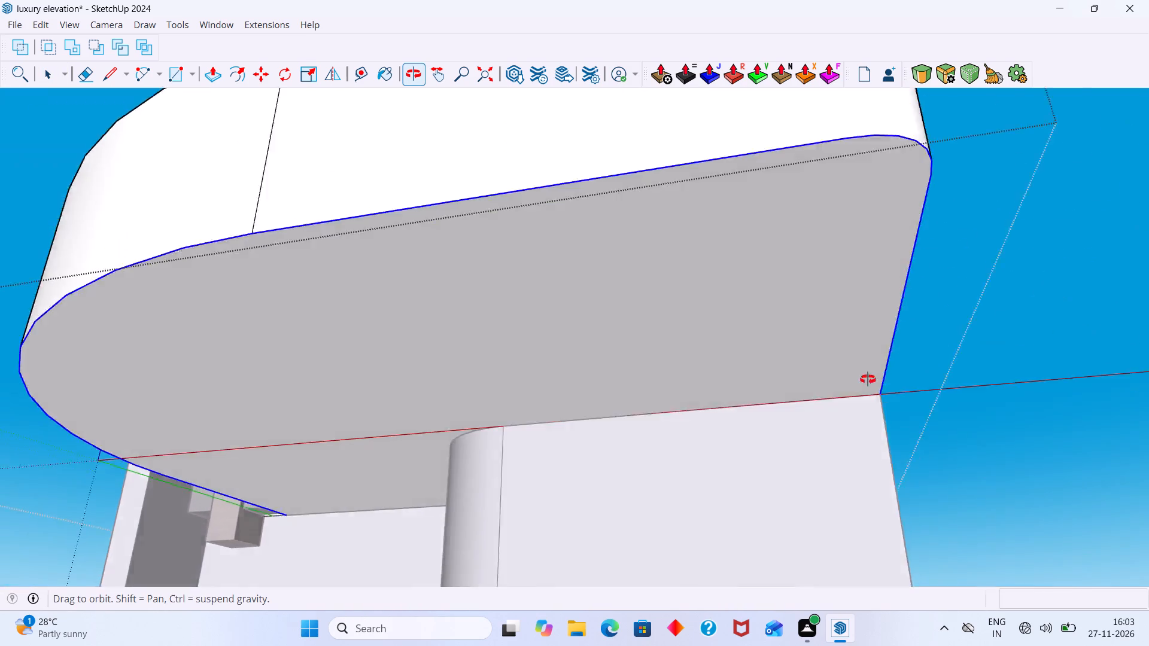
middle_drag(868, 379, 953, 335)
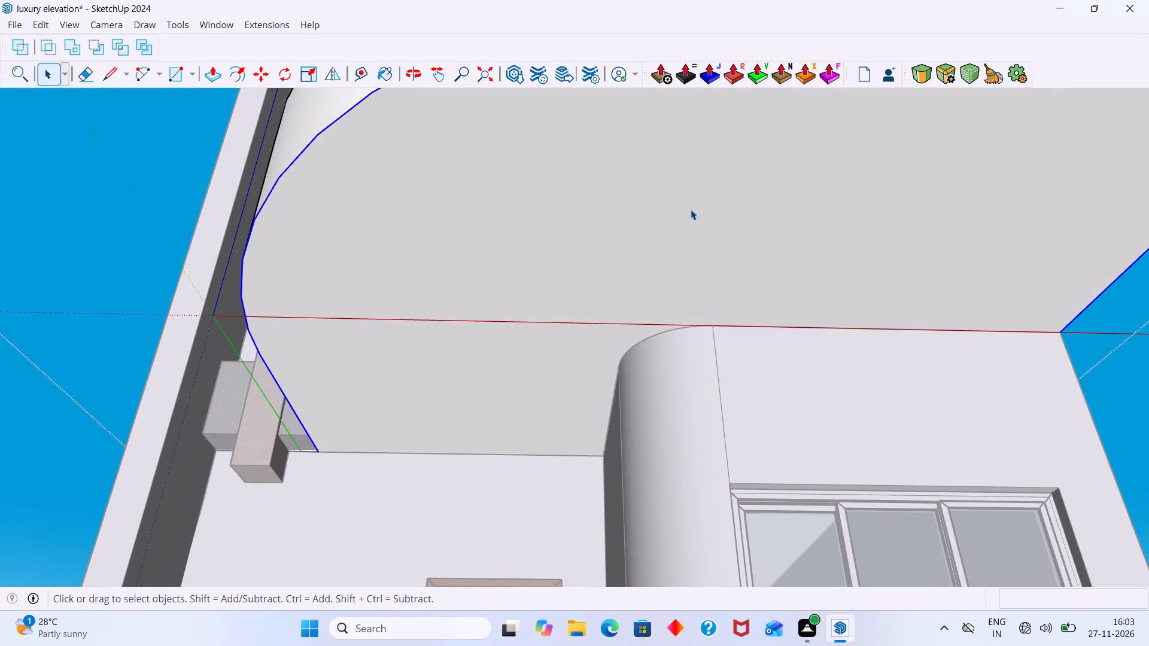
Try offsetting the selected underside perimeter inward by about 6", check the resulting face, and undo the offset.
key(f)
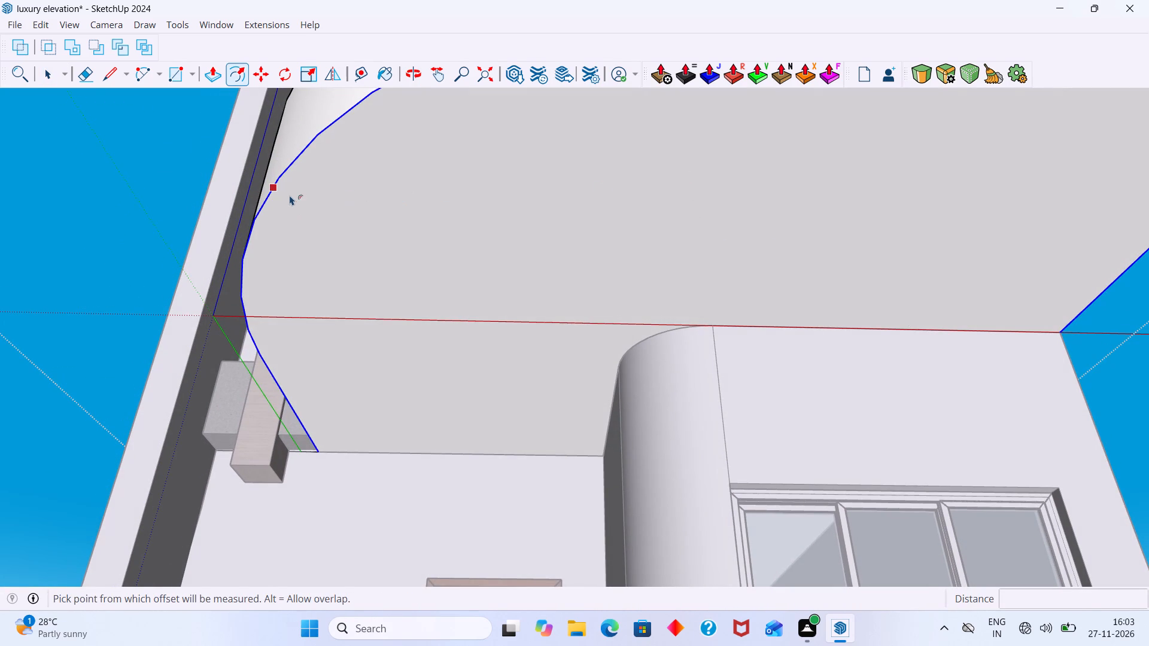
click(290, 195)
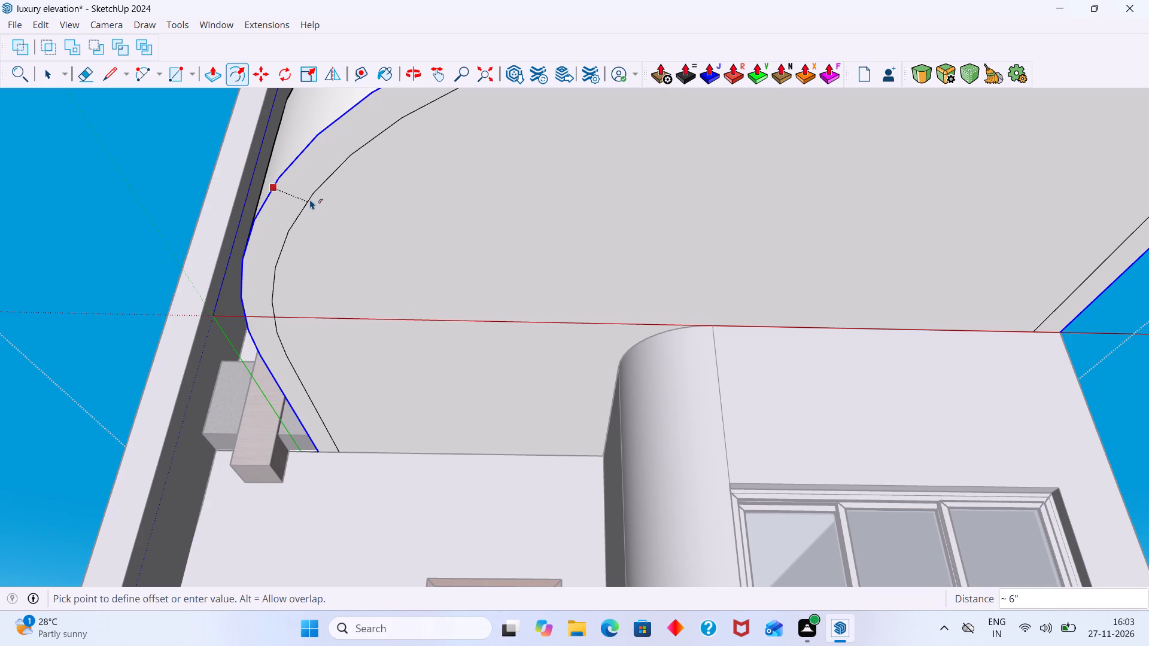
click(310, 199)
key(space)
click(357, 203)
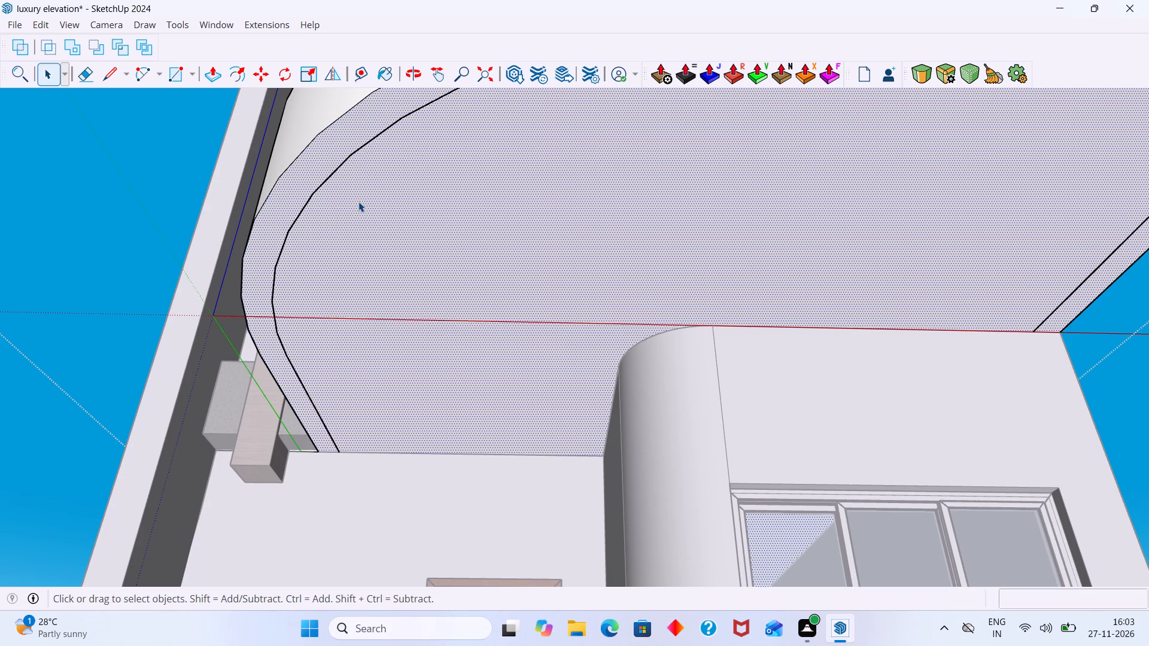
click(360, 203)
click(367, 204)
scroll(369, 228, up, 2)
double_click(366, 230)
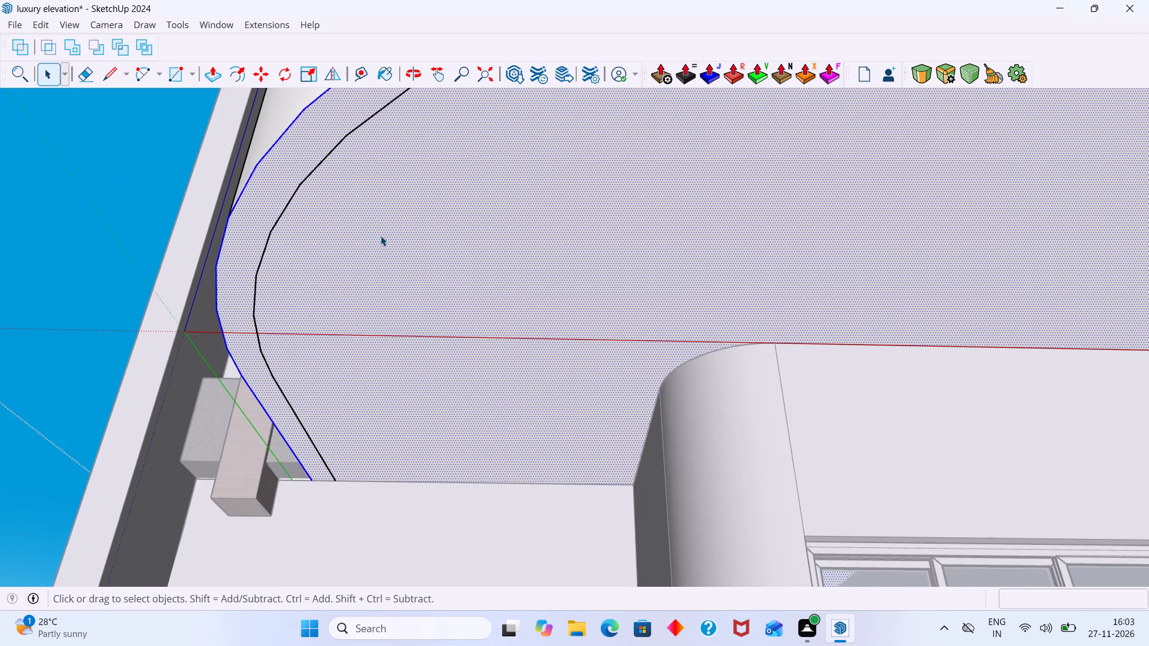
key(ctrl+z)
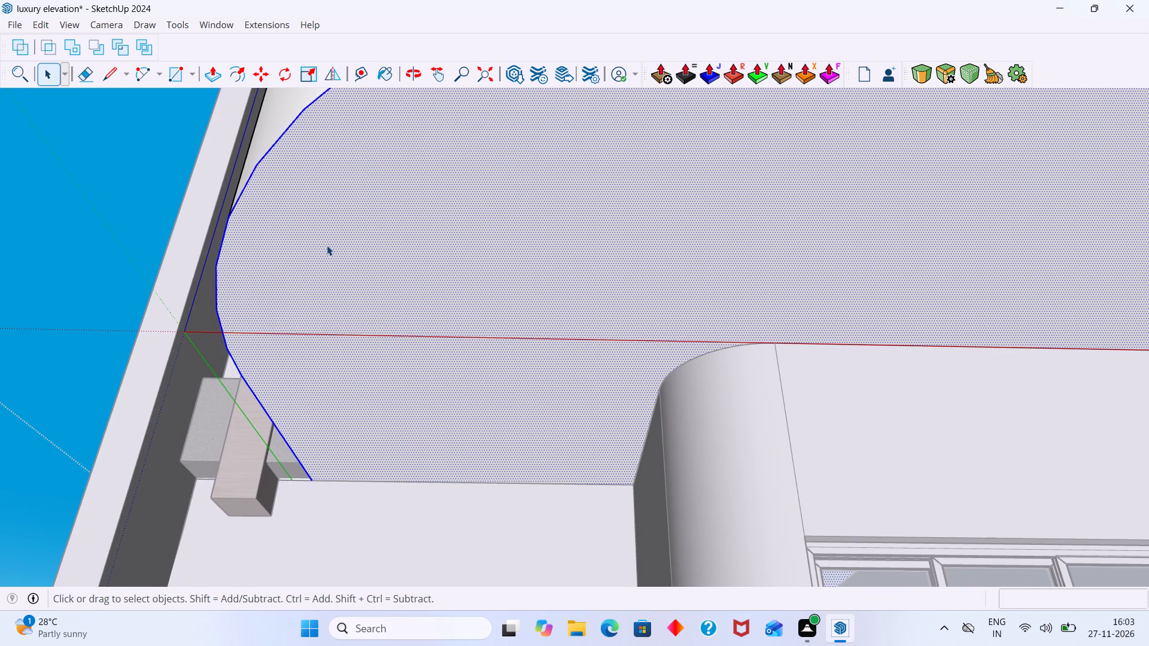
Offset the underside's outer perimeter inward by about 6".
key(f)
click(275, 240)
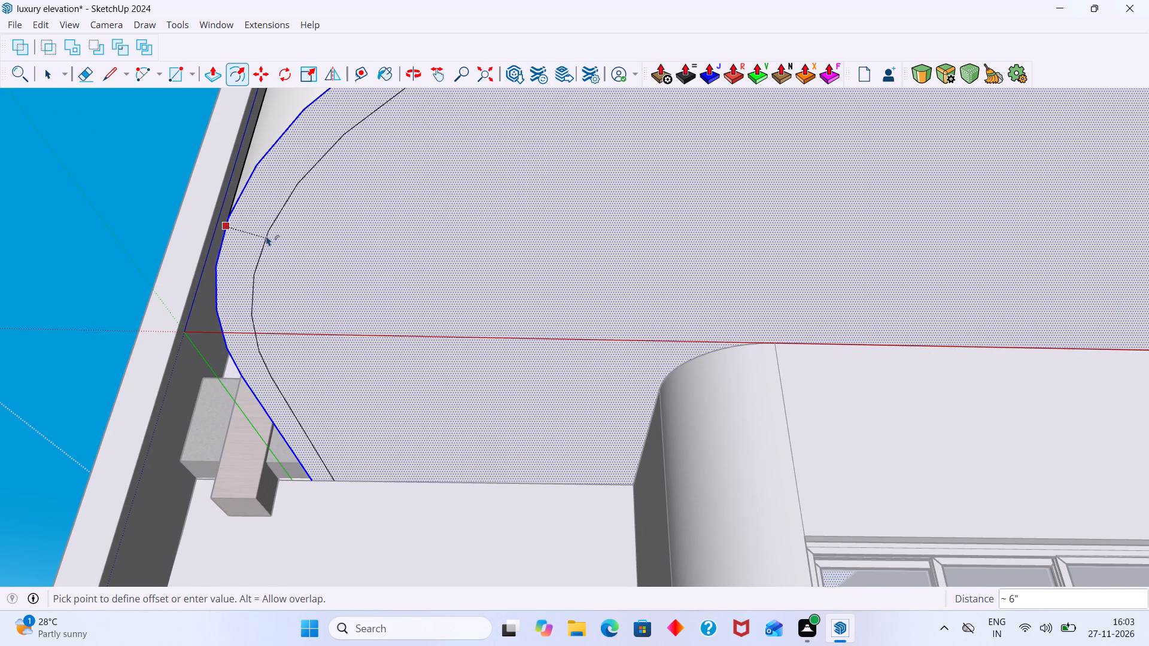
click(266, 236)
key(space)
Recess the inner face of the balcony's underside by 2" with the Round push-pull tool.
click(328, 244)
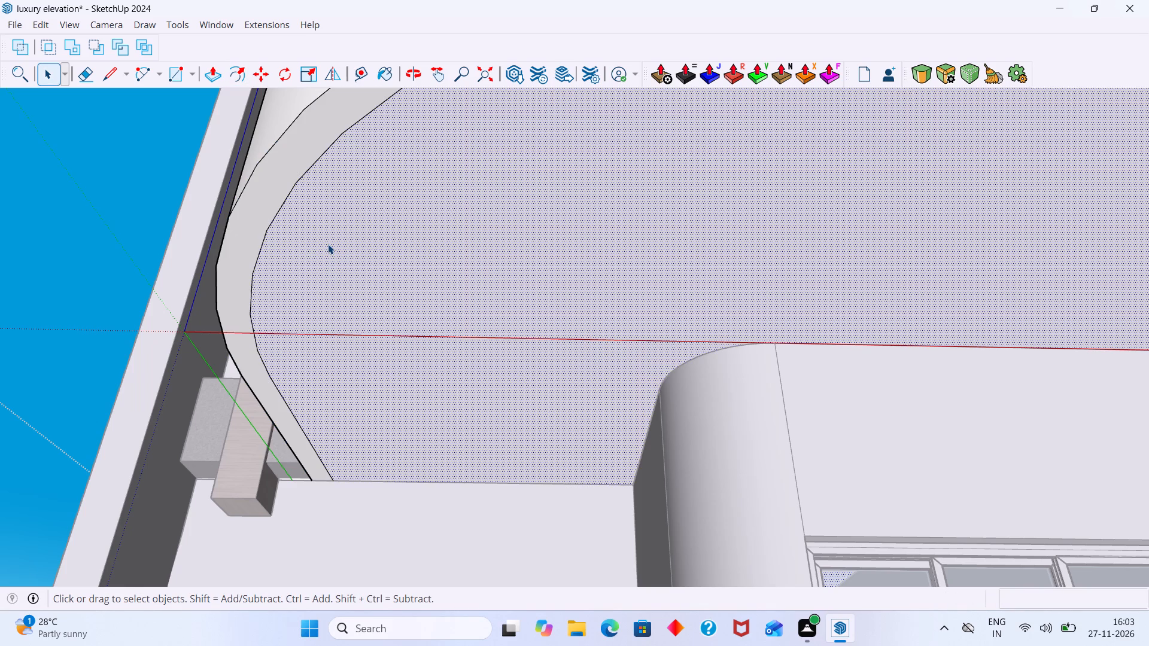
key(p)
click(328, 244)
key(space)
click(730, 83)
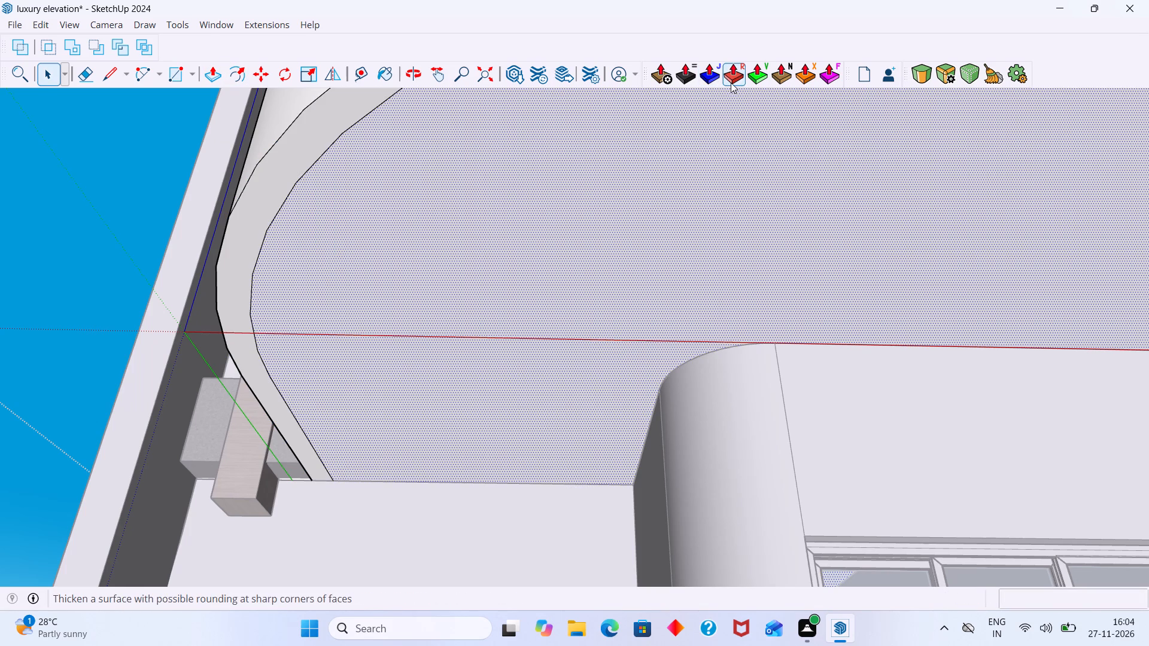
click(456, 272)
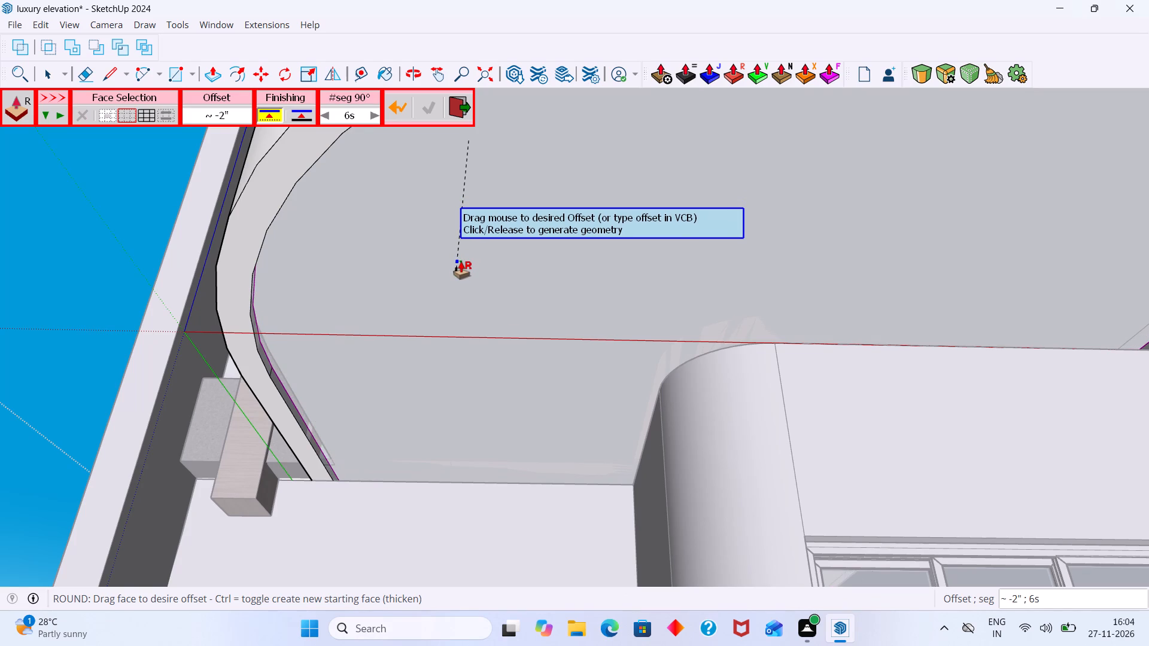
text(2")
key(Return)
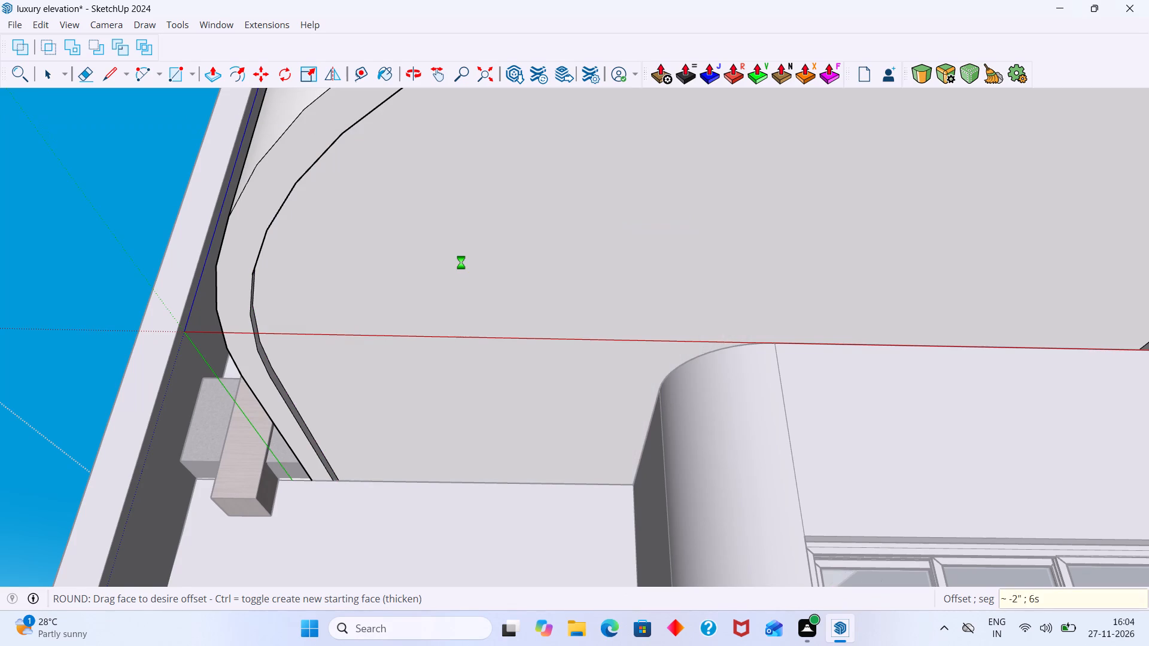
key(space)
Examine the recess and its border along the balcony's underside, from the curved end to the rounded corner.
scroll(313, 364, up, 9)
middle_drag(252, 395, 181, 488)
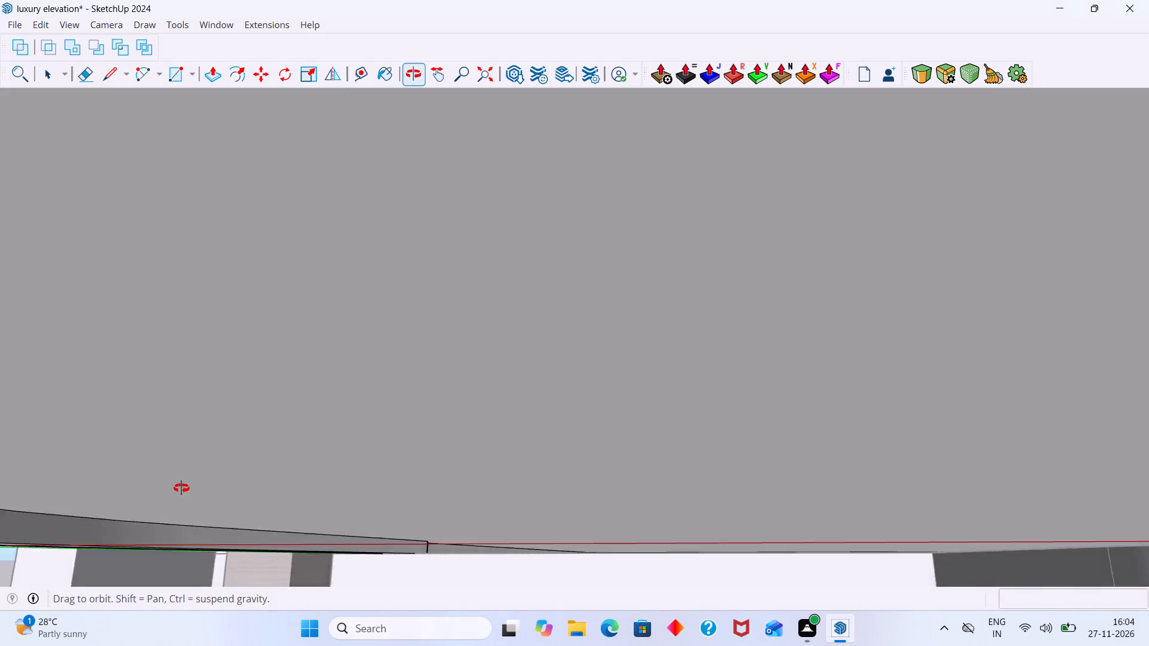
middle_drag(181, 488, 205, 451)
scroll(173, 484, up, 4)
scroll(215, 473, down, 5)
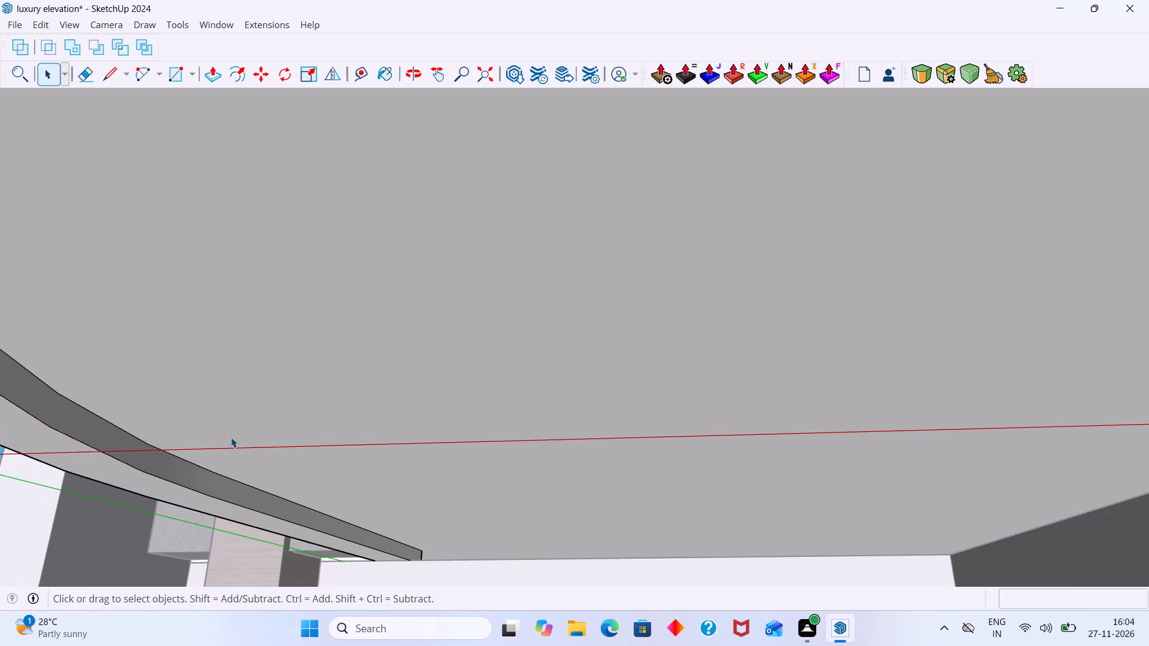
scroll(231, 437, down, 16)
shift+middle_drag(463, 337, 464, 330)
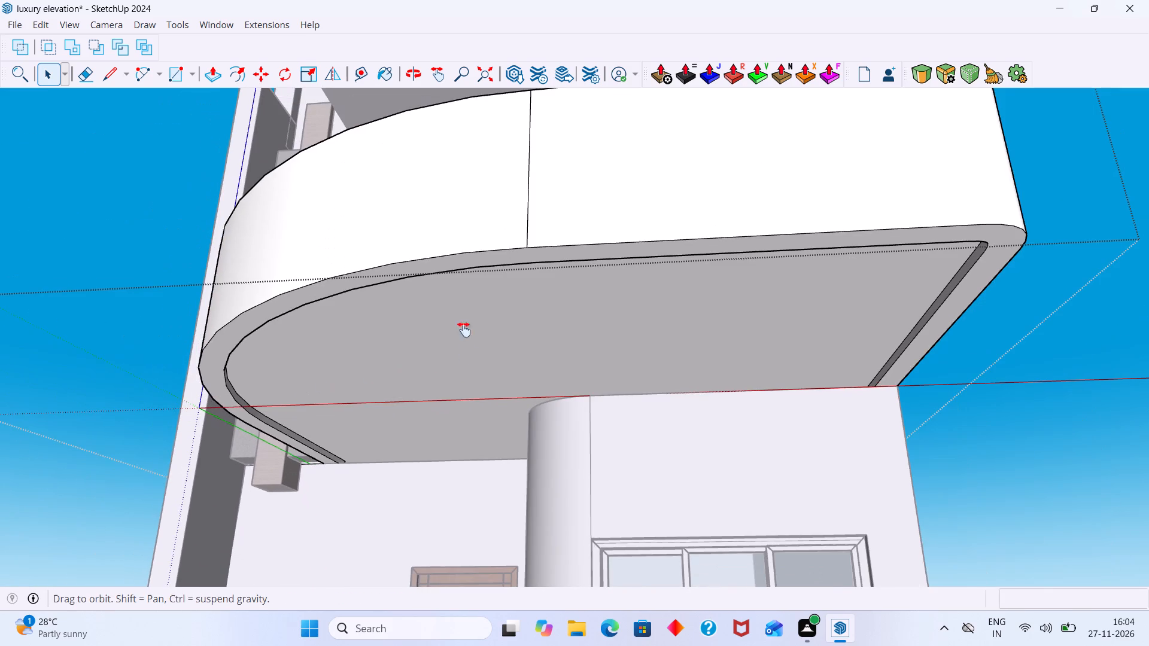
shift+middle_drag(464, 330, 562, 231)
middle_drag(376, 351, 372, 393)
Copy the recess's connected lower edges, from the curved end around the rounded corner to the wall, 1" upward onto the recess's side face.
scroll(342, 348, up, 3)
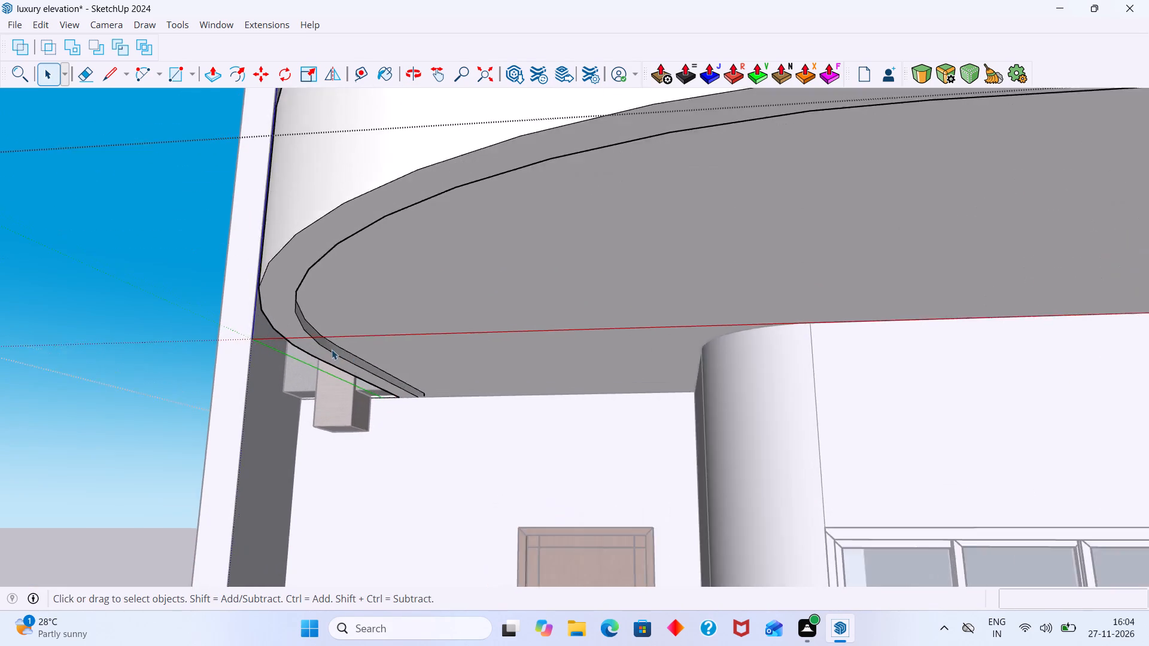
scroll(332, 349, up, 8)
middle_drag(412, 319, 313, 345)
scroll(316, 340, up, 6)
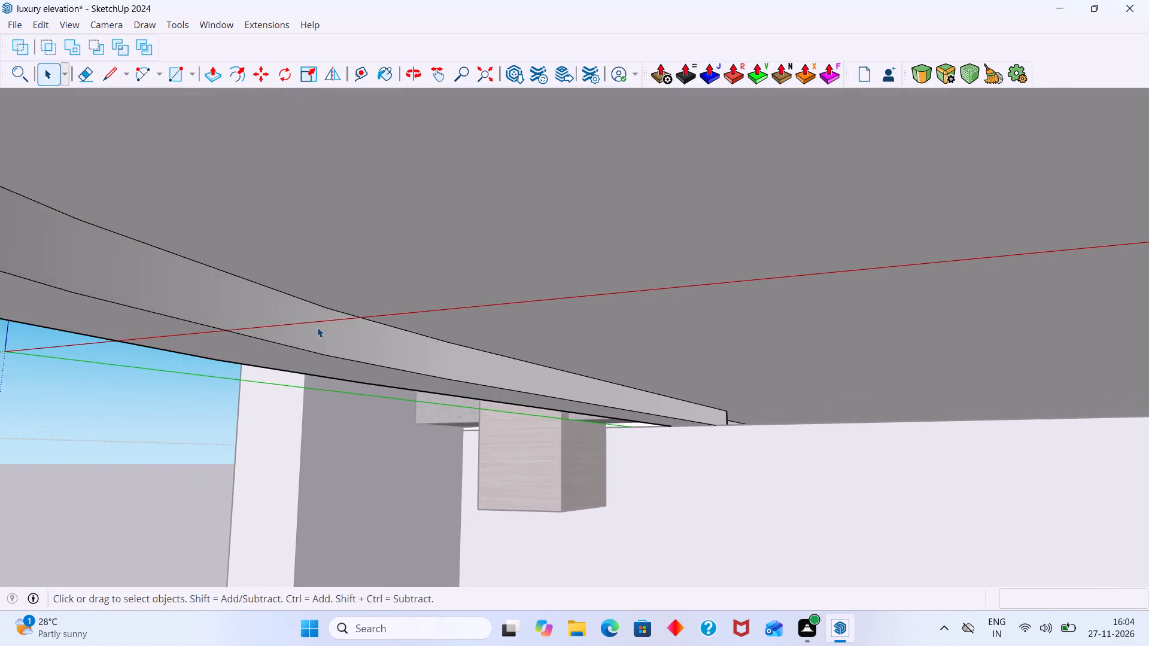
click(317, 327)
scroll(334, 327, down, 15)
scroll(341, 336, up, 2)
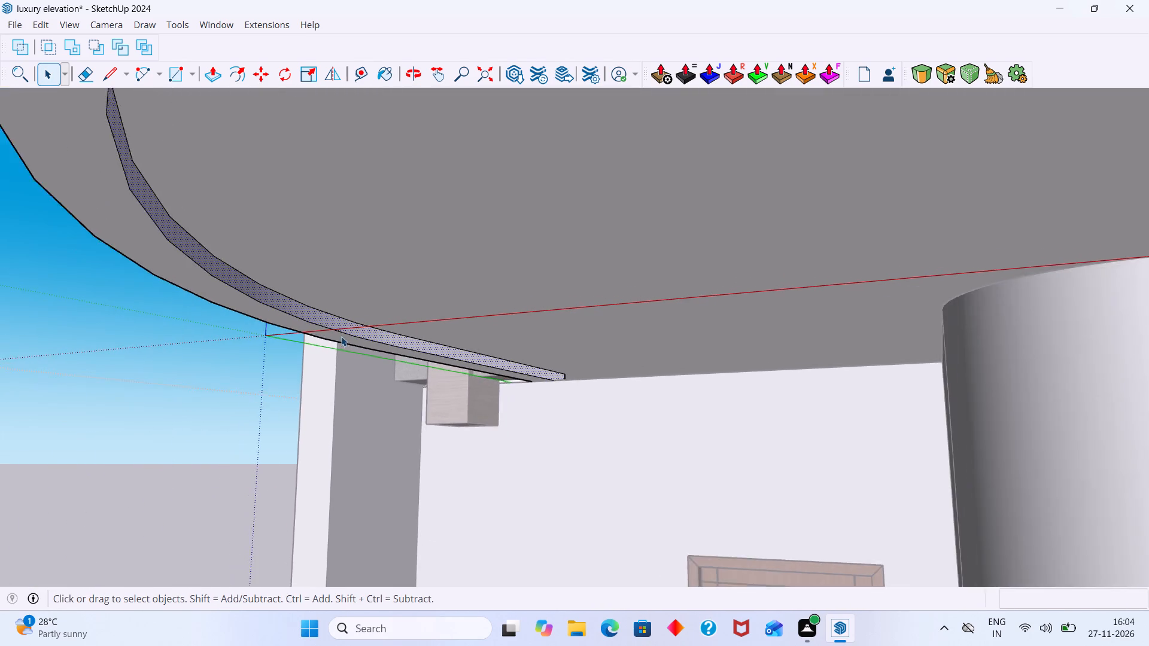
scroll(341, 336, up, 3)
click(342, 332)
scroll(358, 324, down, 6)
middle_drag(414, 331, 437, 314)
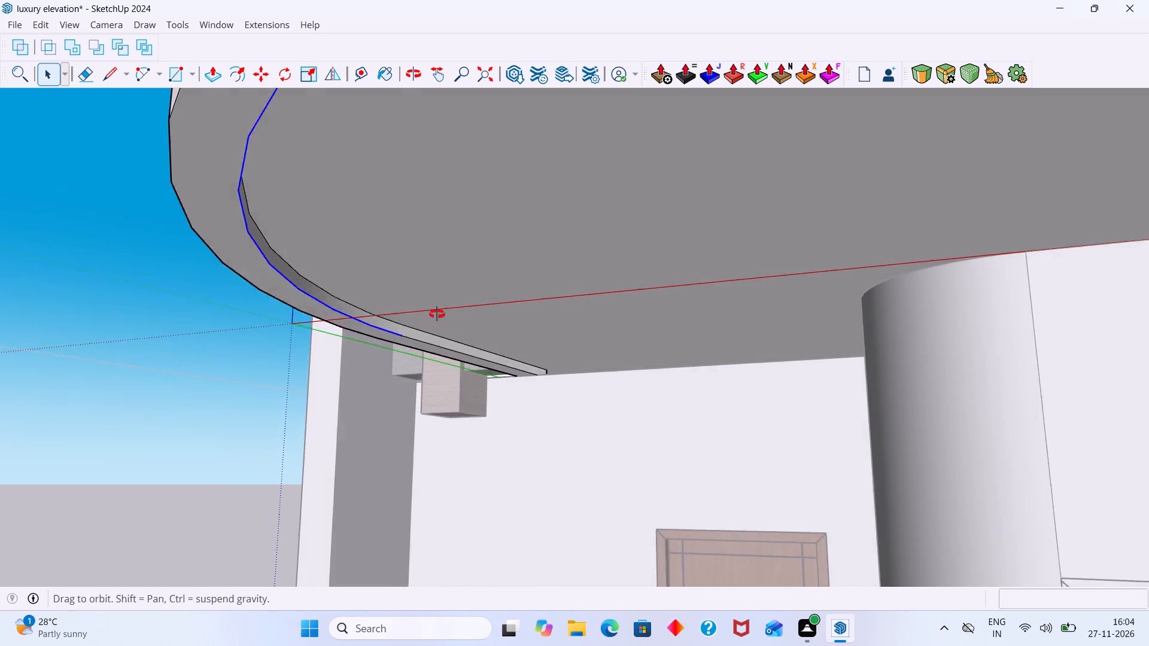
middle_drag(437, 314, 457, 310)
scroll(432, 336, up, 10)
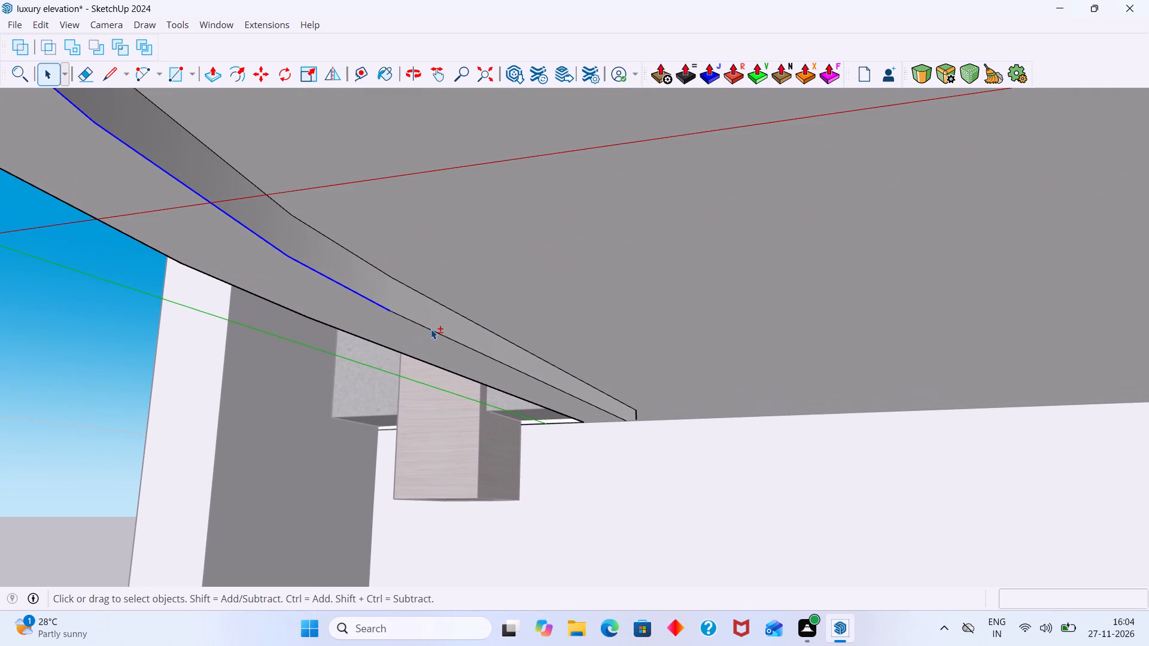
shift+click(431, 329)
shift+scroll(428, 332, down, 8)
middle_drag(458, 336, 512, 331)
scroll(472, 321, down, 14)
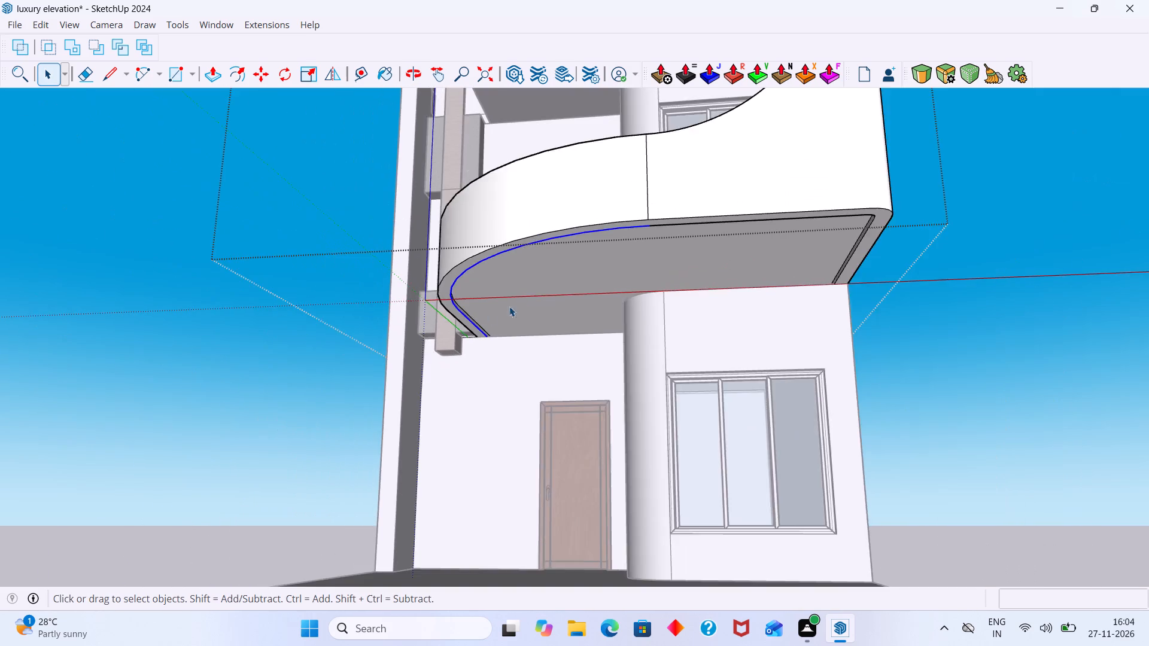
shift+middle_drag(516, 298, 369, 303)
shift+scroll(457, 245, up, 17)
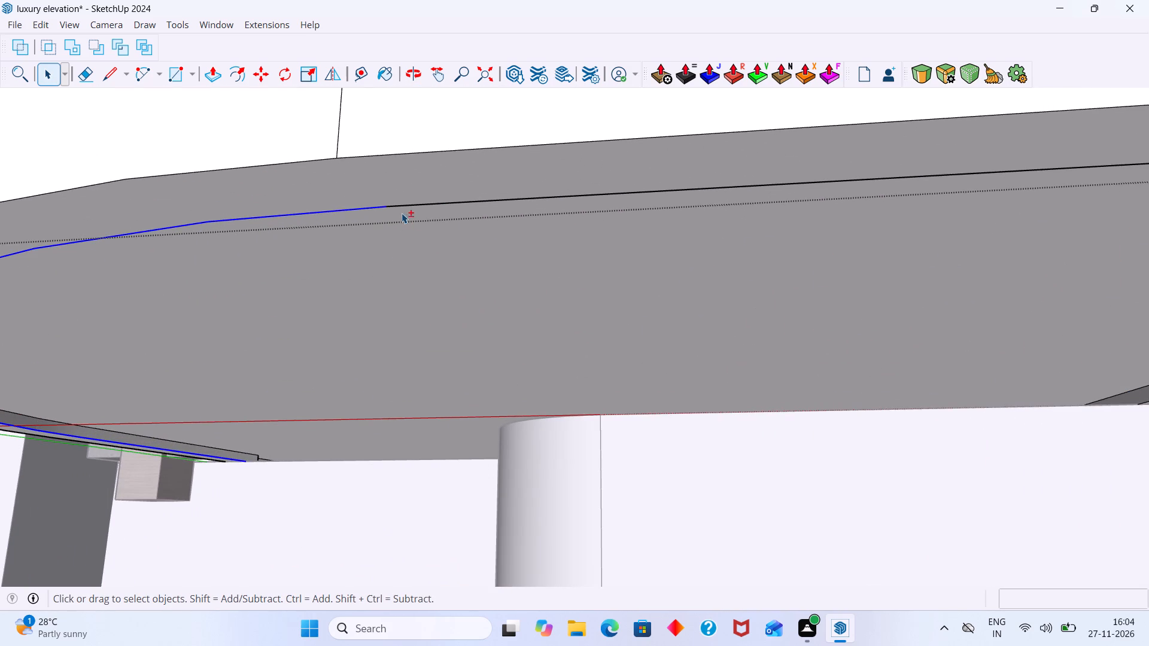
shift+click(400, 208)
shift+scroll(412, 218, down, 10)
shift+middle_drag(837, 260, 431, 300)
shift+scroll(667, 269, up, 3)
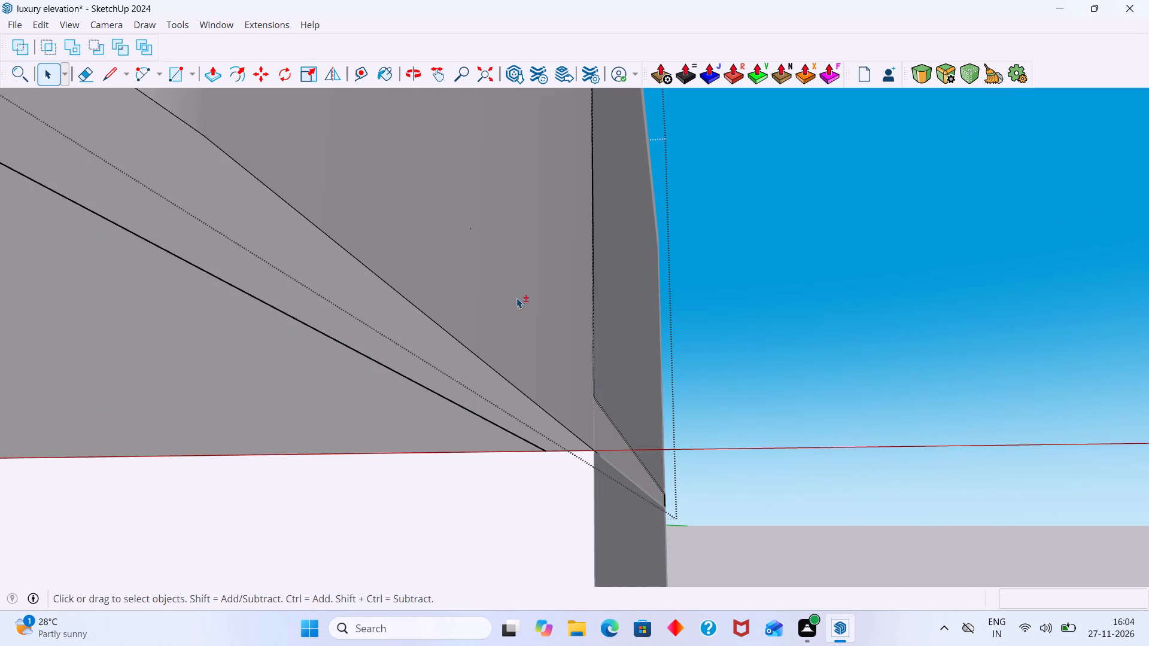
shift+middle_drag(346, 354, 470, 334)
shift+scroll(470, 333, down, 4)
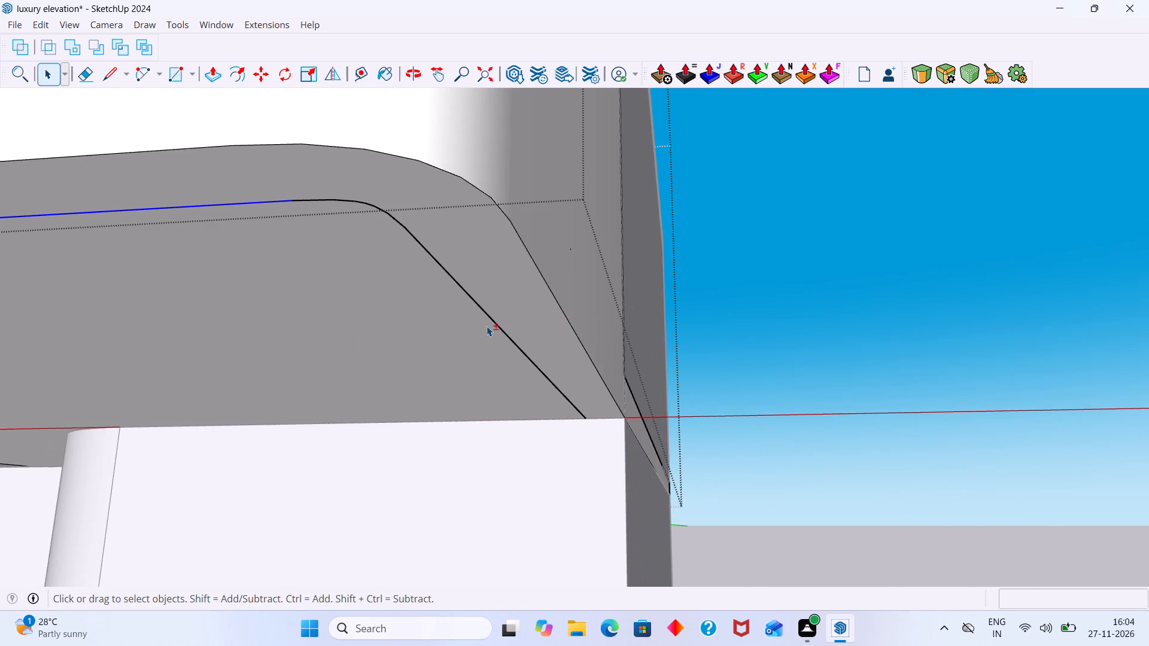
shift+click(493, 324)
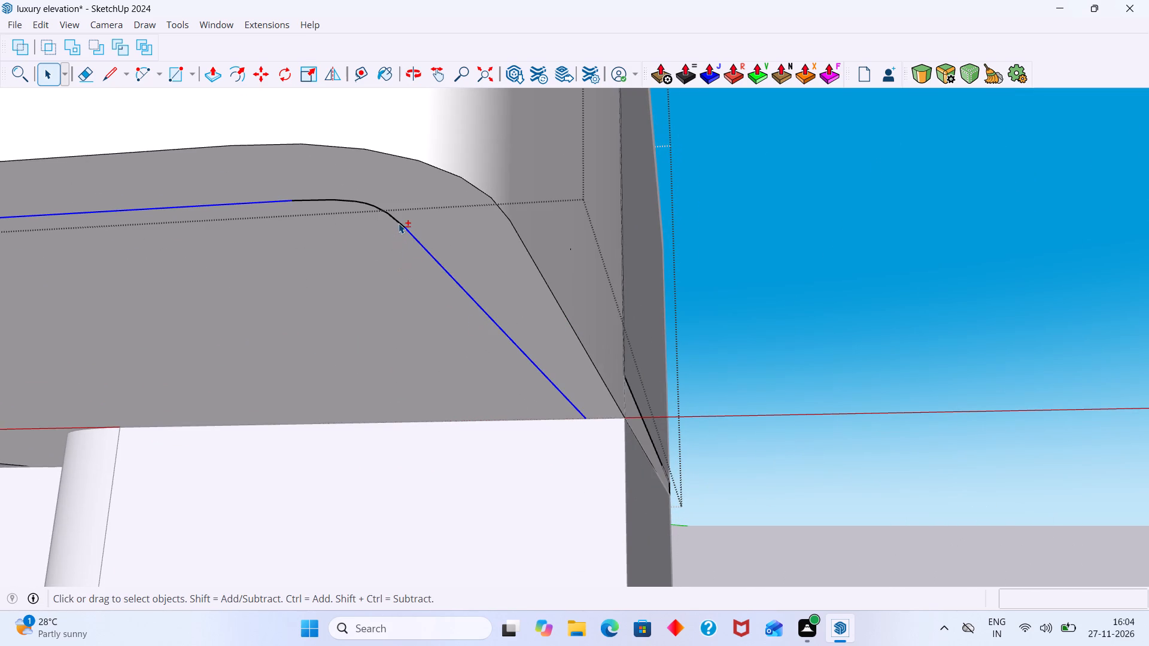
shift+click(399, 223)
shift+click(369, 208)
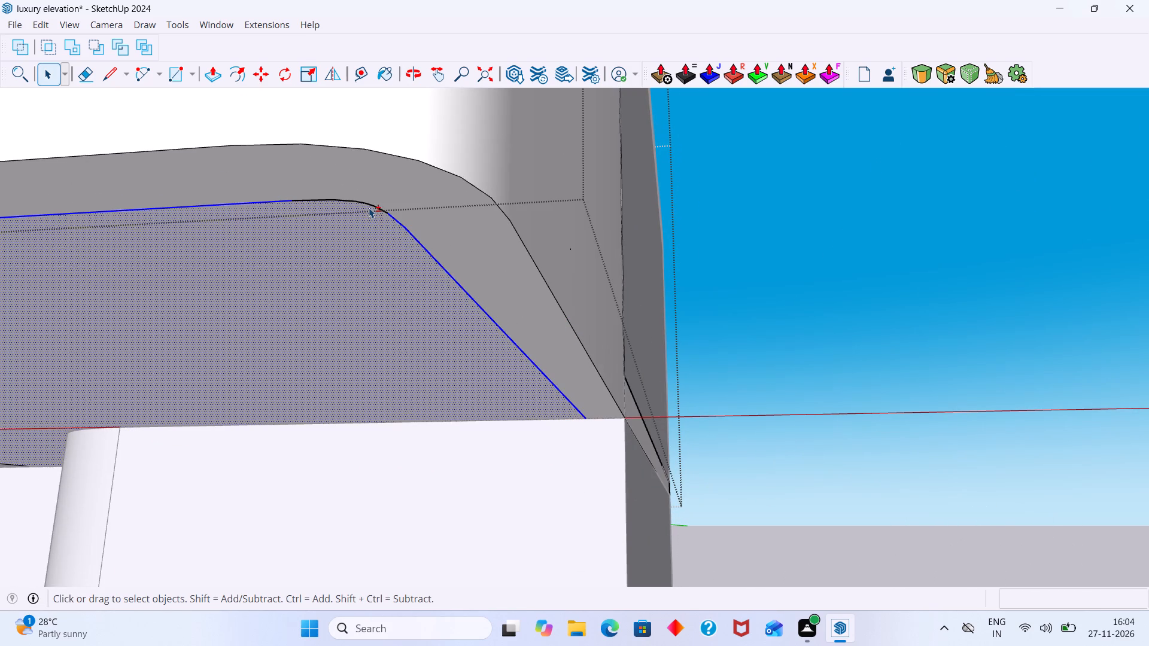
shift+click(365, 221)
shift+click(375, 206)
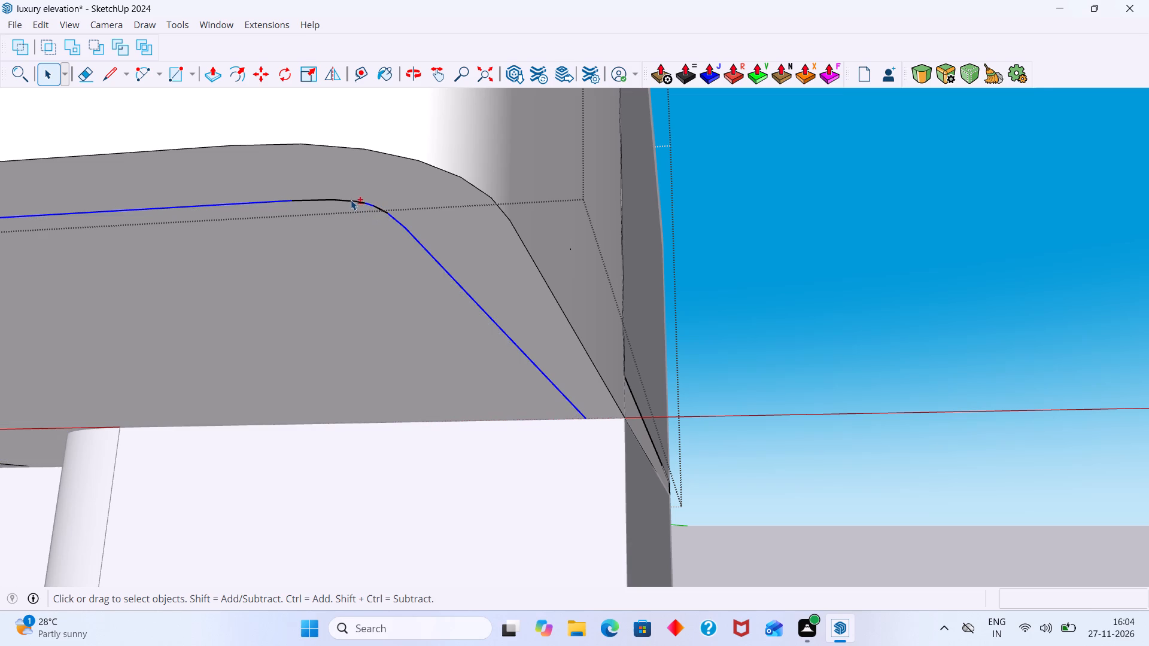
shift+click(351, 199)
shift+click(314, 199)
shift+scroll(358, 202, up, 6)
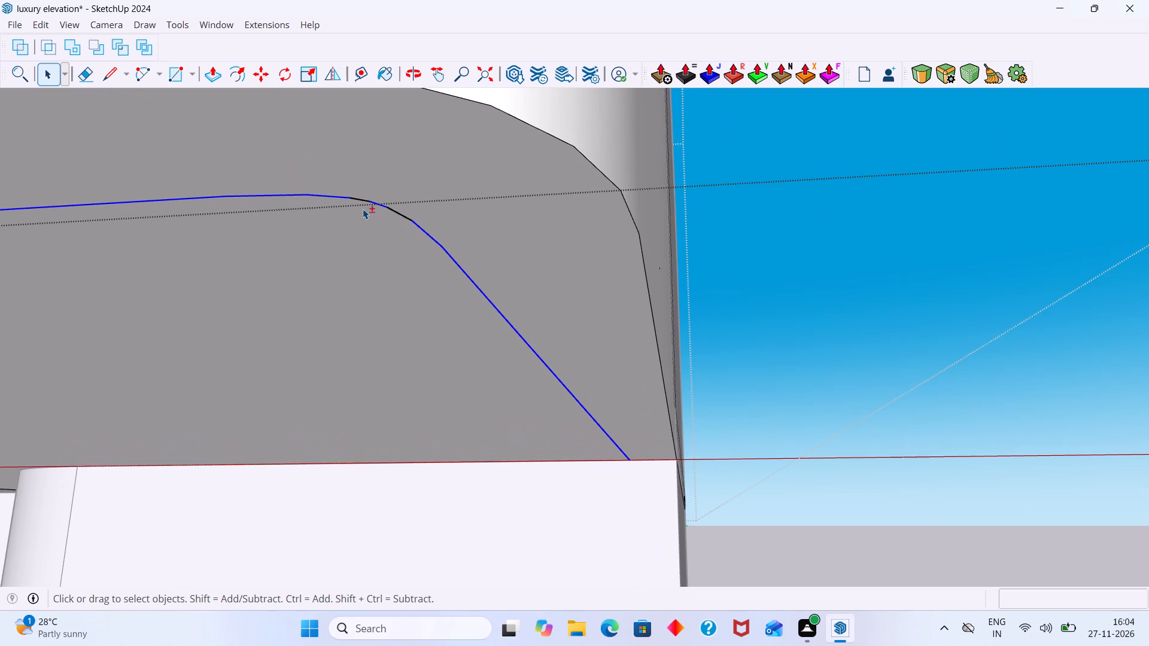
shift+click(357, 199)
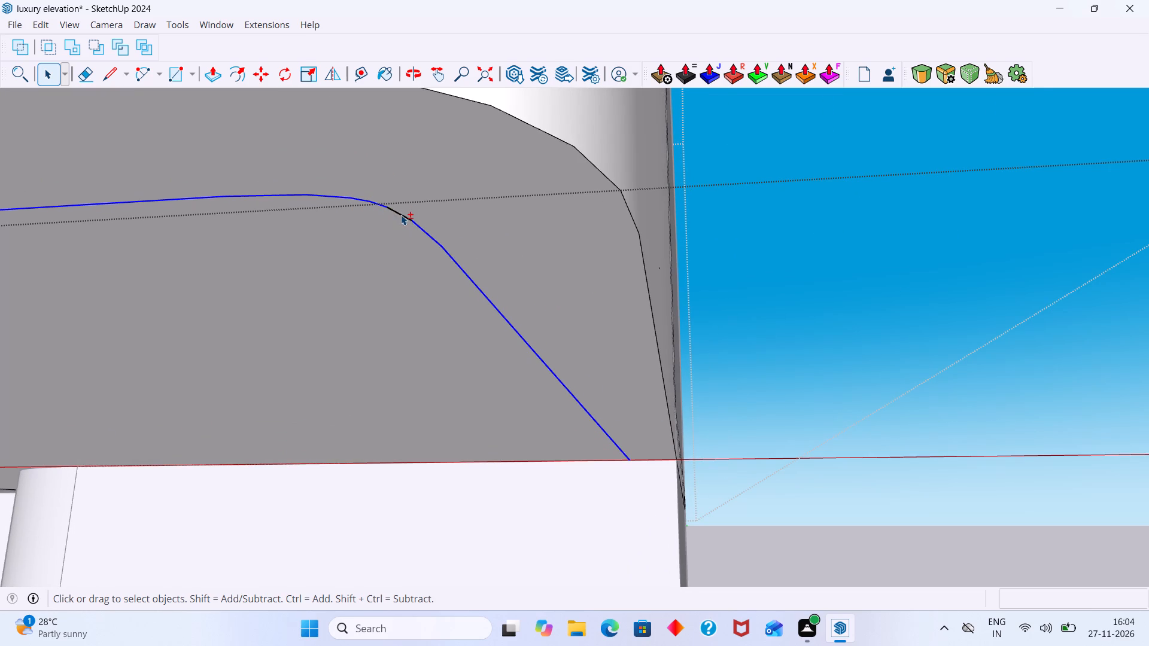
shift+click(401, 215)
shift+scroll(415, 231, down, 11)
shift+scroll(542, 377, up, 8)
middle_drag(588, 395, 625, 396)
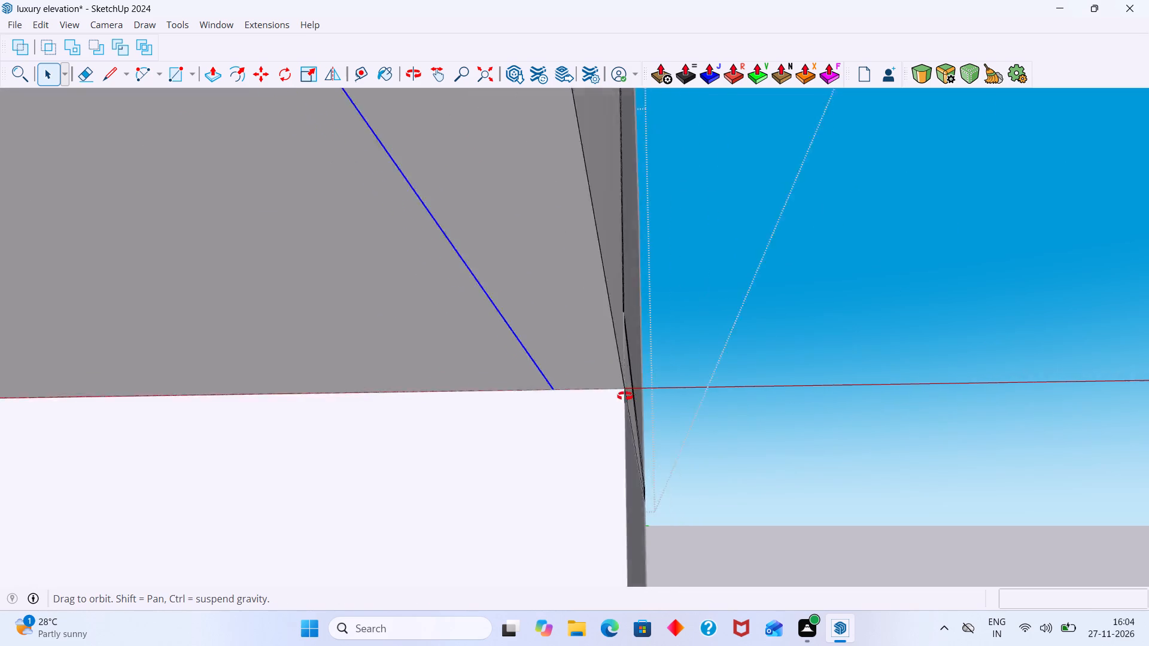
middle_drag(625, 396, 797, 412)
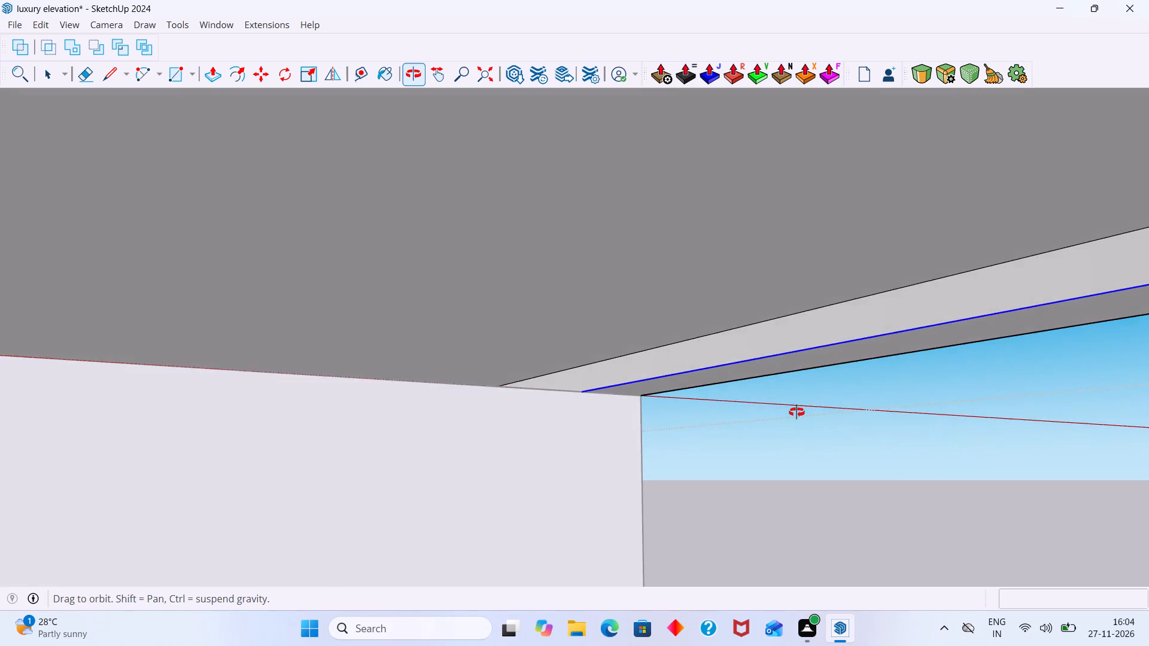
middle_drag(797, 412, 753, 395)
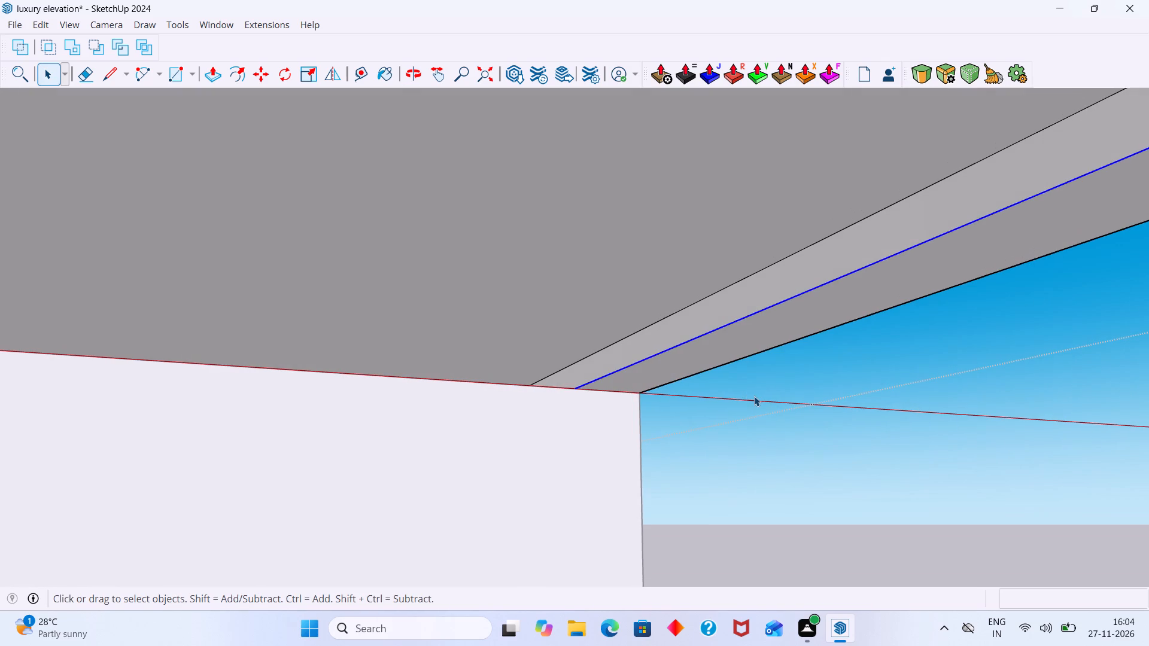
key(m)
click(604, 371)
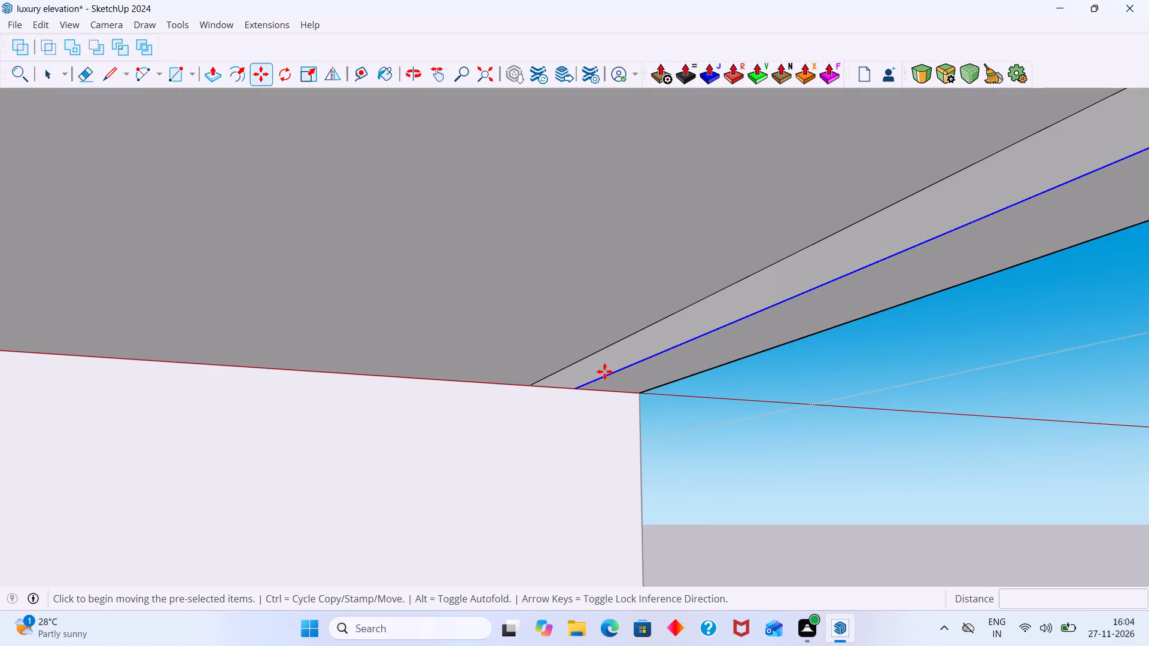
scroll(606, 365, up, 5)
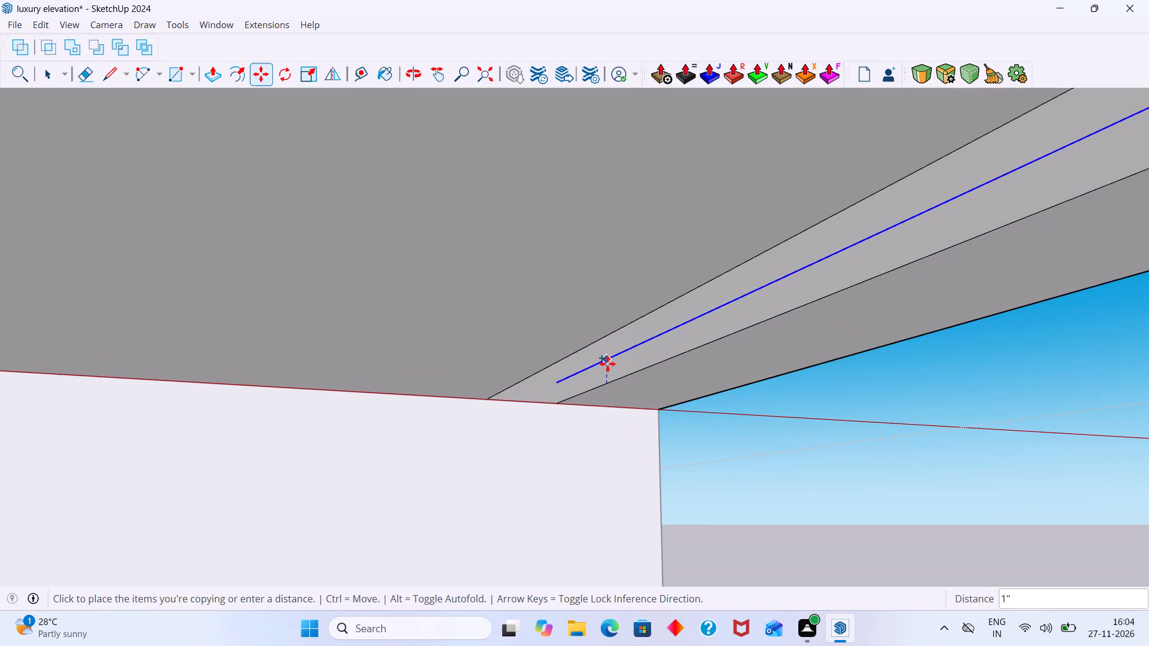
middle_drag(645, 371, 798, 412)
scroll(798, 412, up, 1)
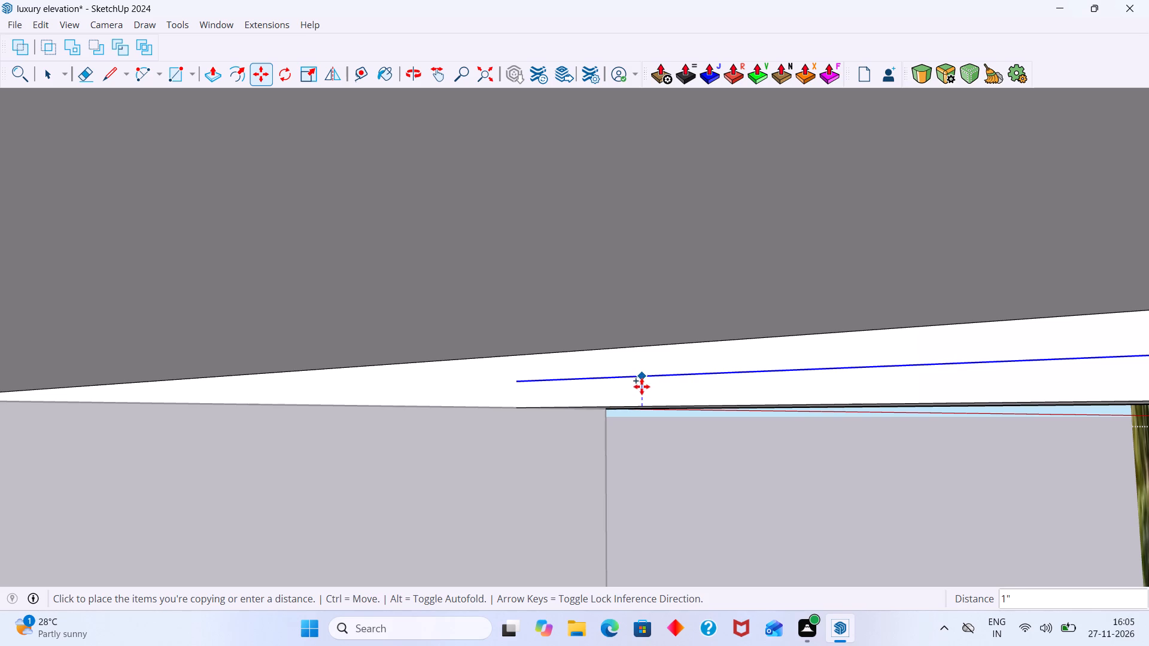
click(645, 376)
key(space)
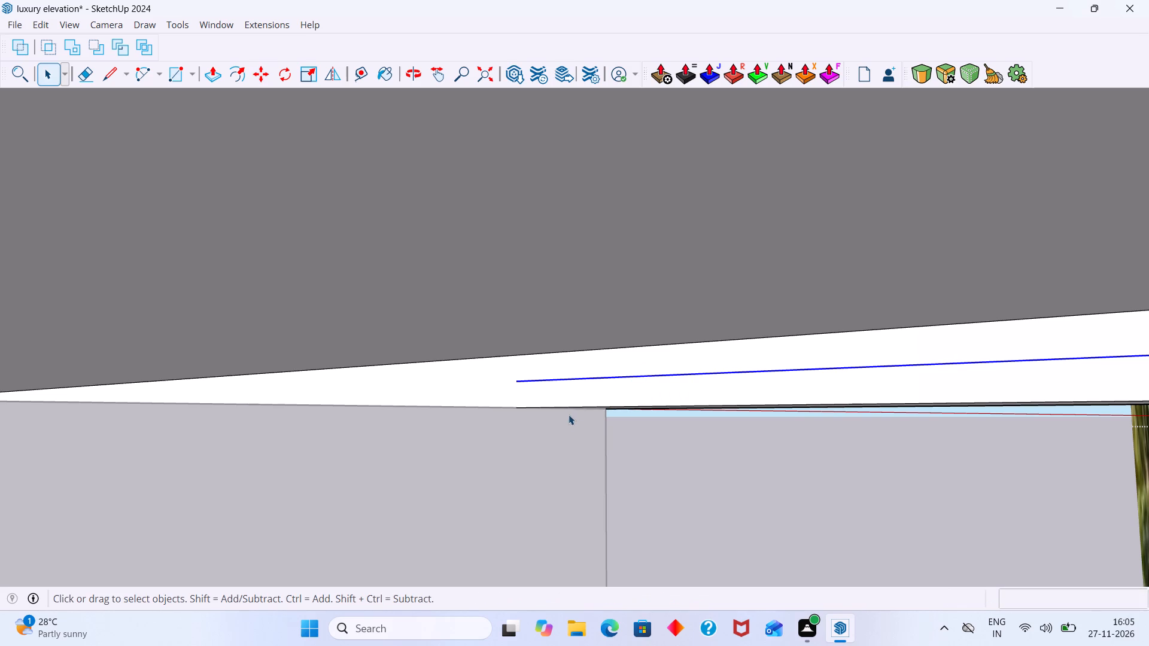
Draw a vertical line across the recess's side face at the copied edge's wall end, from the lower edge to the recess top.
scroll(567, 413, up, 6)
scroll(582, 431, down, 11)
middle_drag(582, 431, 583, 319)
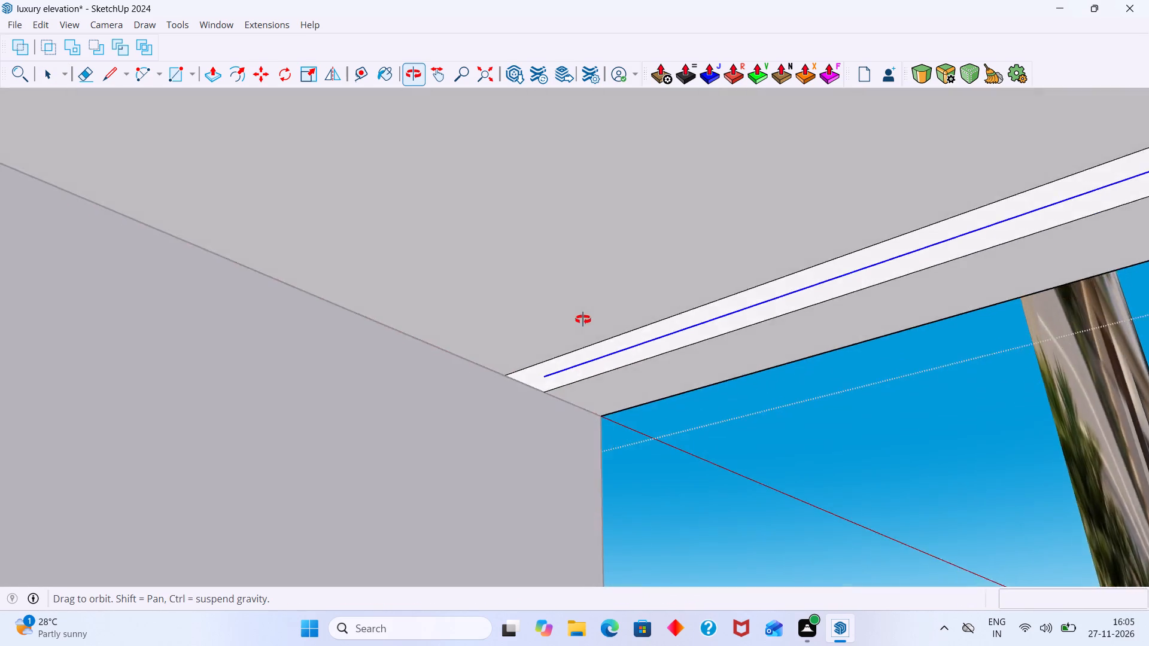
middle_drag(583, 319, 566, 392)
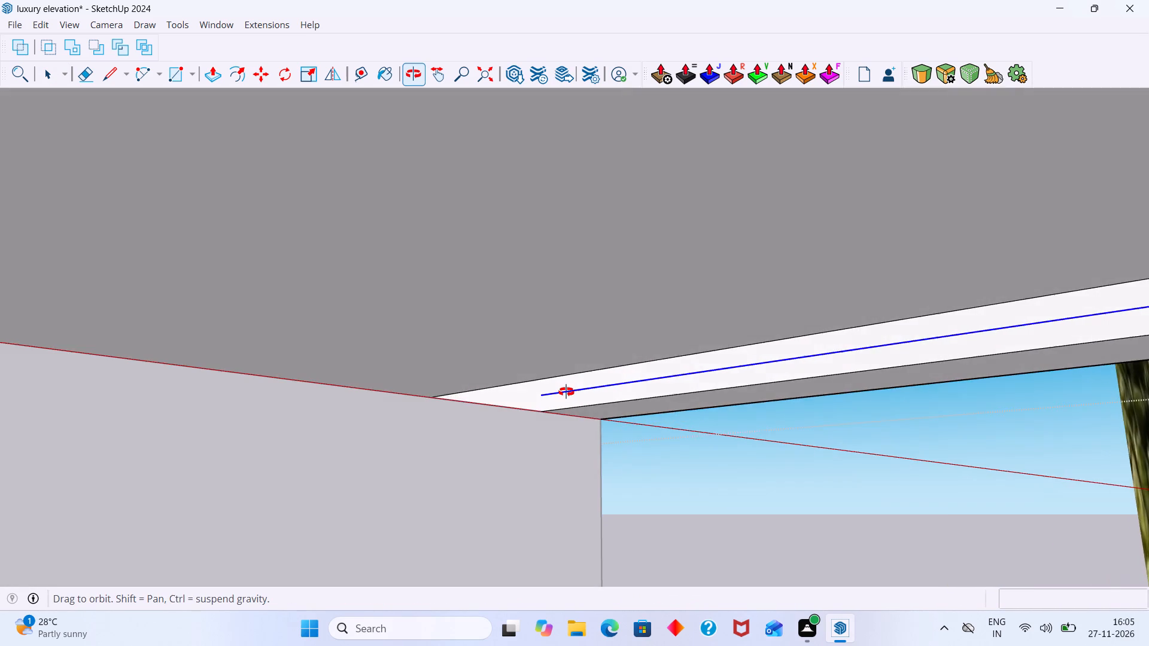
middle_drag(566, 392, 588, 416)
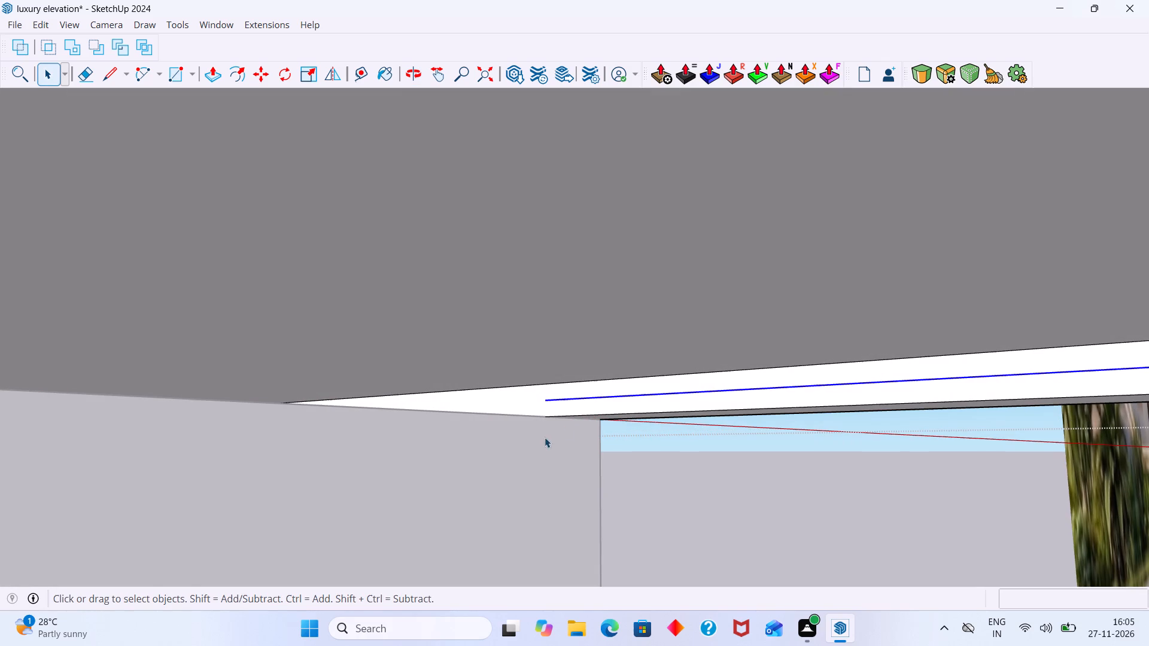
key(l)
scroll(552, 416, up, 2)
click(546, 415)
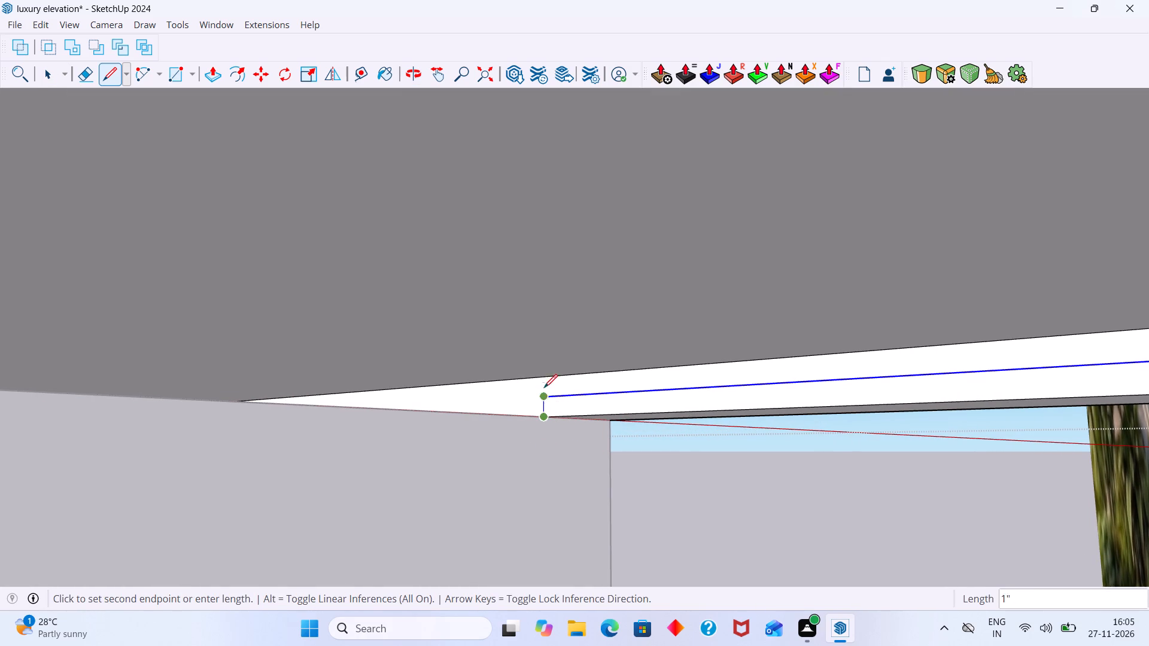
click(542, 373)
key(space)
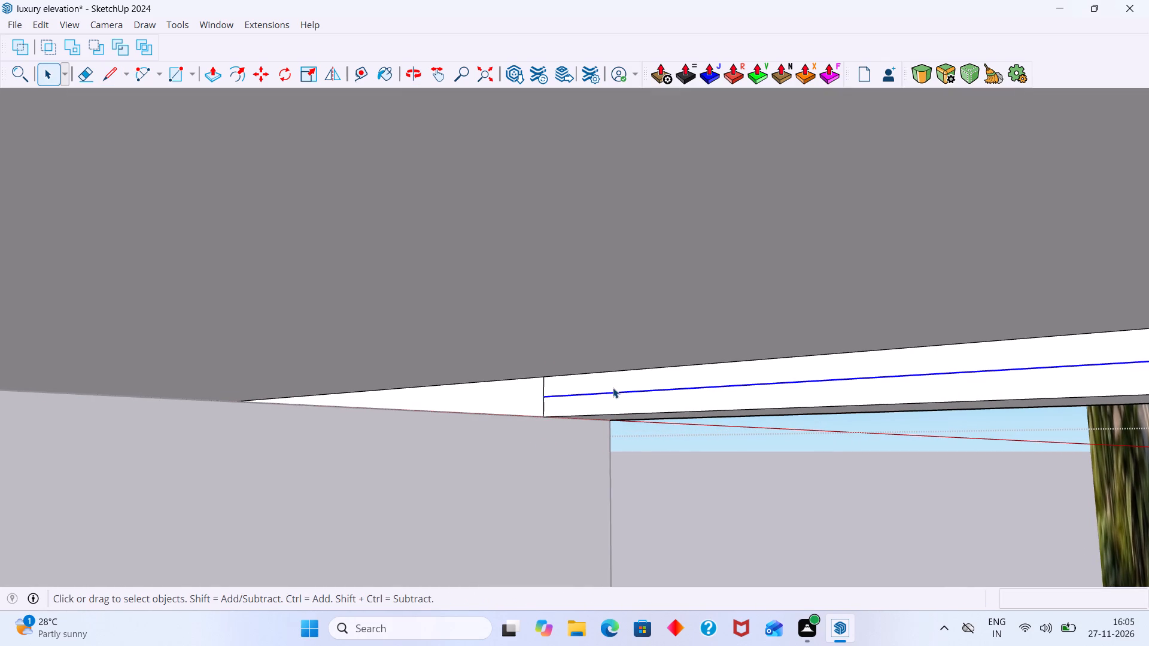
Select the upper strip of the recess's side face and examine how far it runs around the balcony's underside.
click(613, 386)
scroll(606, 397, down, 19)
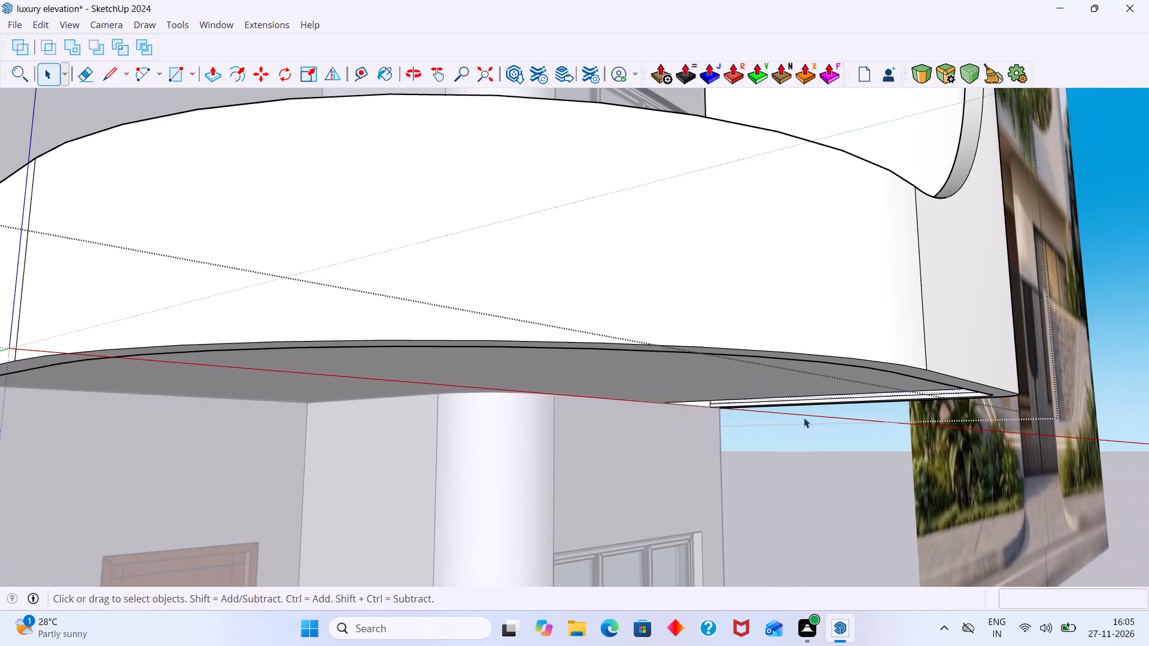
middle_drag(873, 390, 926, 354)
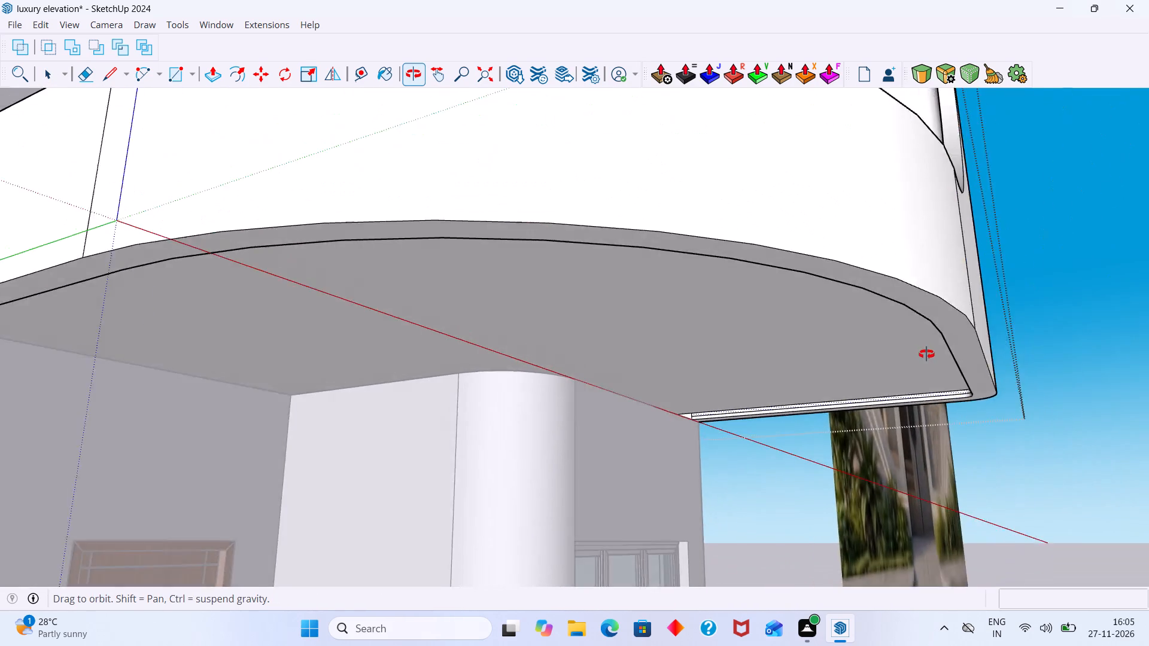
middle_drag(926, 354, 291, 432)
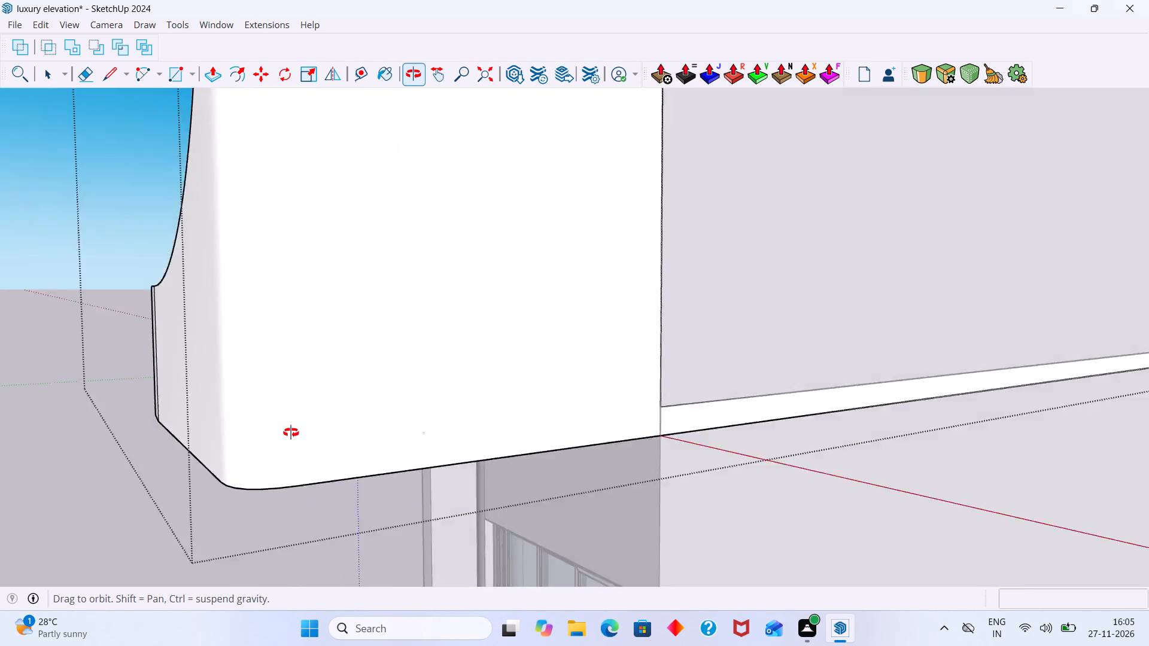
middle_drag(291, 432, 299, 392)
middle_drag(371, 538, 257, 462)
scroll(248, 430, up, 5)
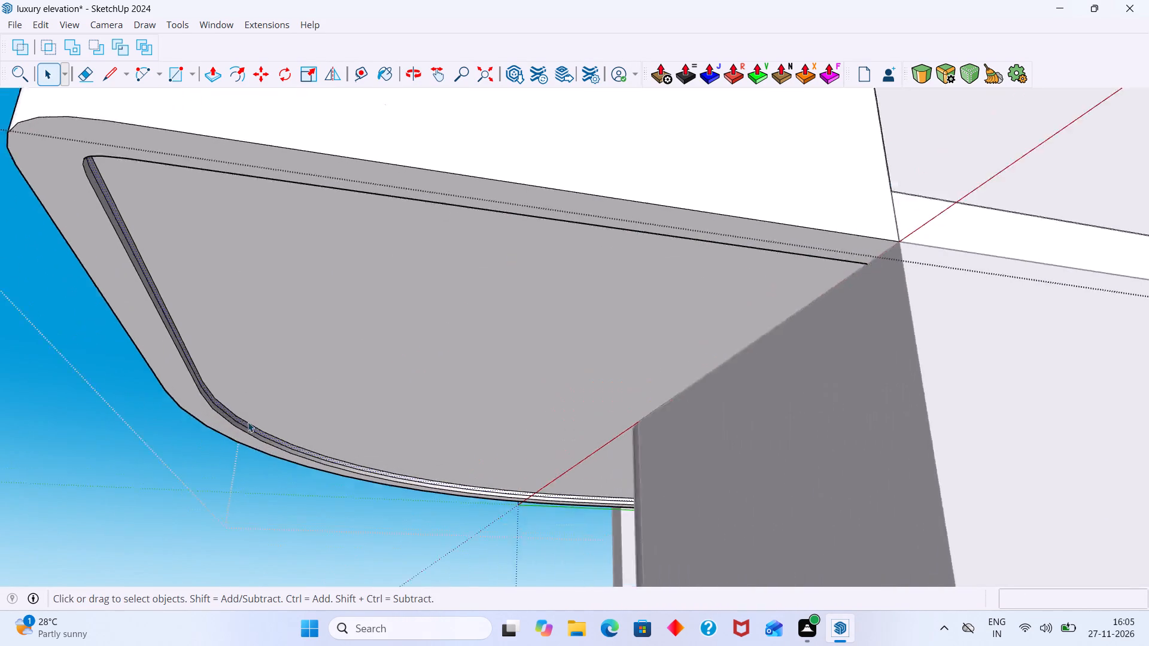
scroll(248, 422, up, 8)
middle_drag(238, 430, 276, 513)
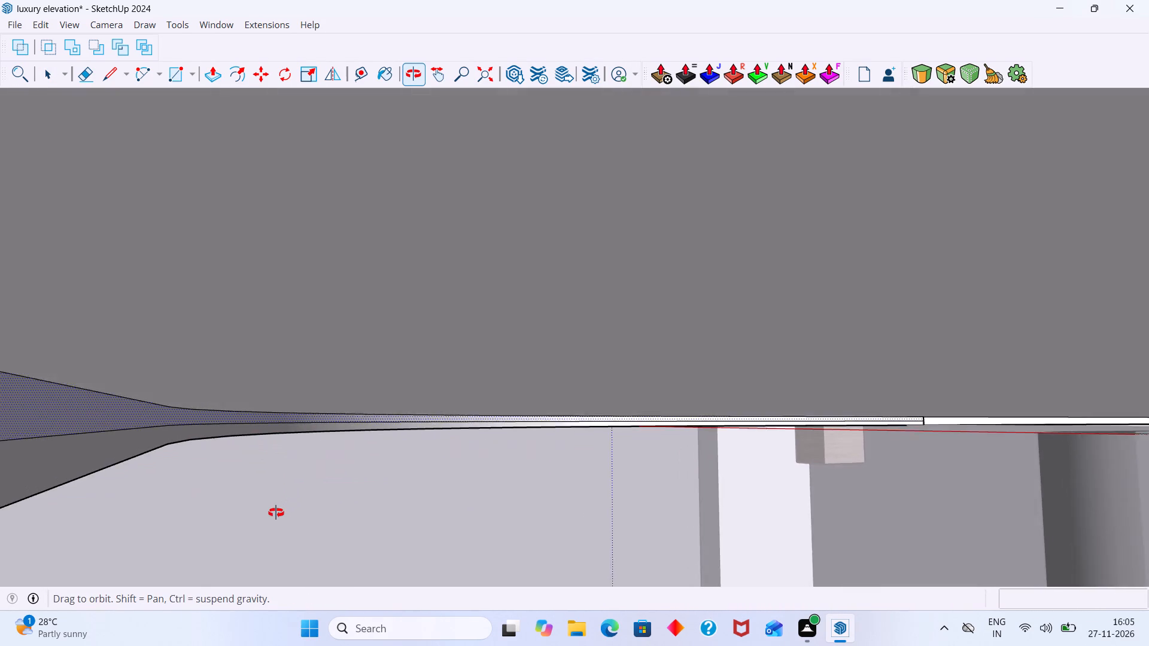
middle_drag(276, 513, 274, 513)
Bring the whole model back into view, clear the selection, and examine the building's front and side alongside the reference photo.
scroll(214, 479, down, 20)
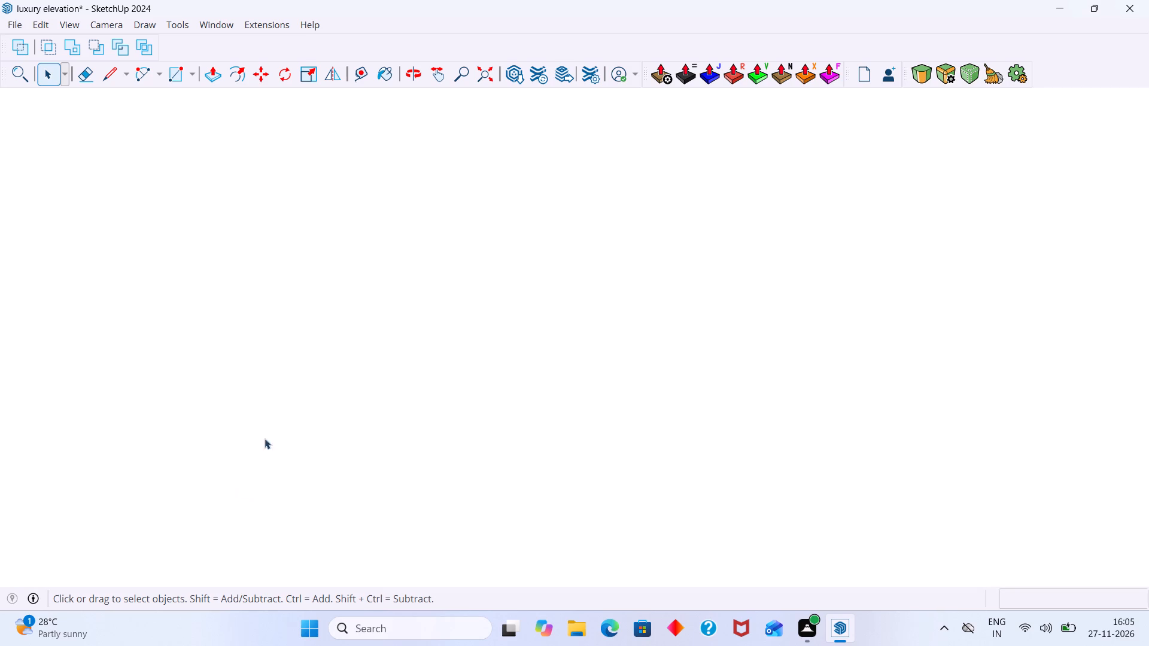
click(490, 80)
scroll(463, 242, down, 7)
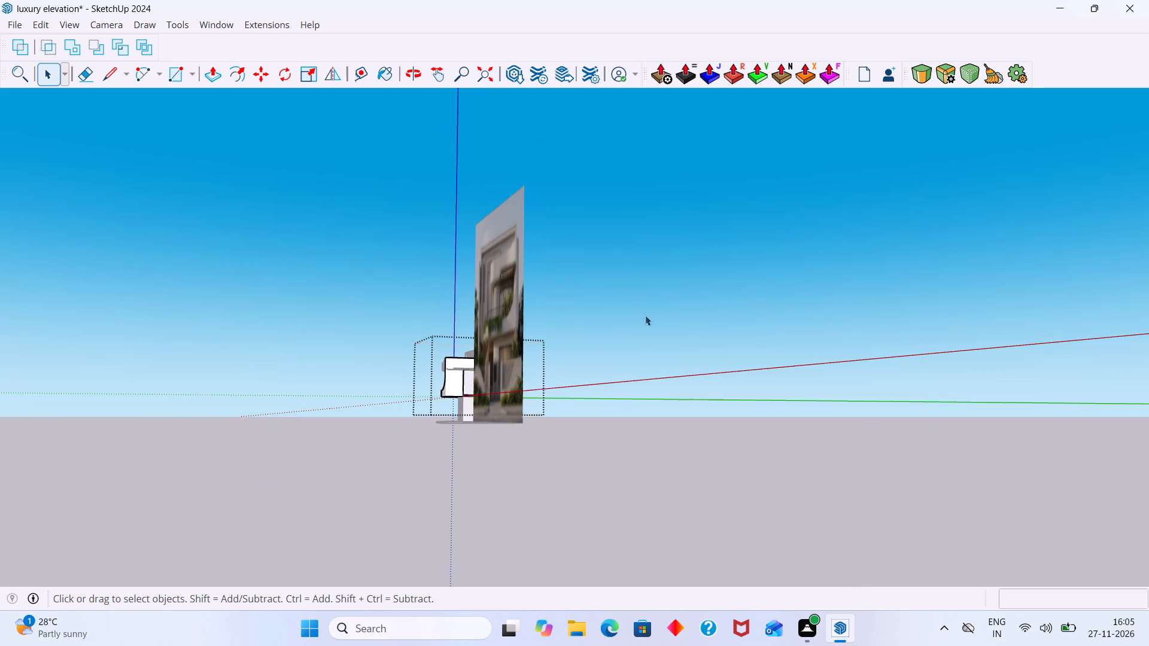
click(676, 253)
scroll(448, 371, up, 6)
middle_drag(470, 400, 772, 369)
scroll(536, 397, down, 1)
shift+middle_drag(521, 382, 475, 327)
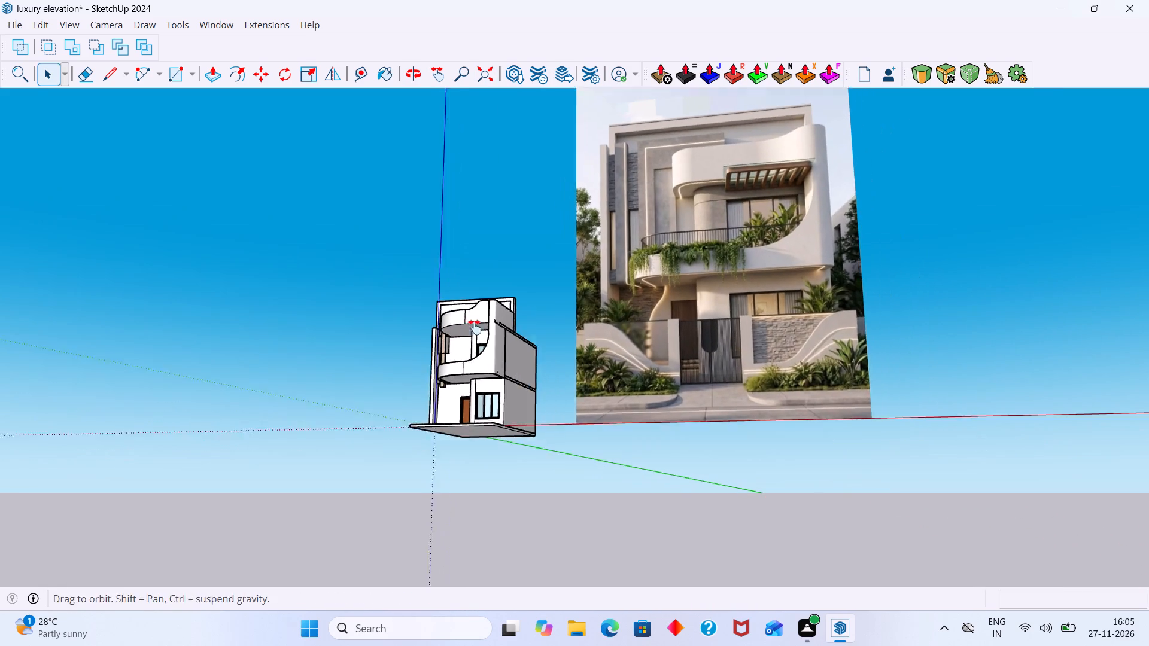
shift+middle_drag(475, 327, 446, 301)
middle_drag(430, 351, 611, 502)
middle_drag(421, 401, 604, 410)
scroll(434, 417, up, 6)
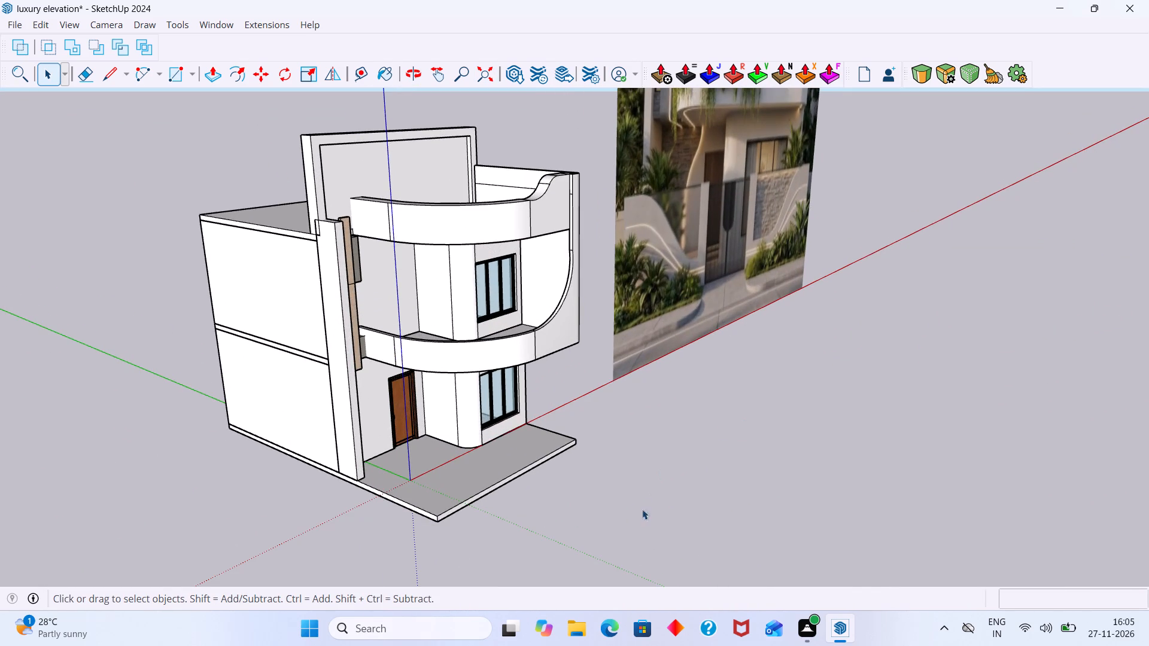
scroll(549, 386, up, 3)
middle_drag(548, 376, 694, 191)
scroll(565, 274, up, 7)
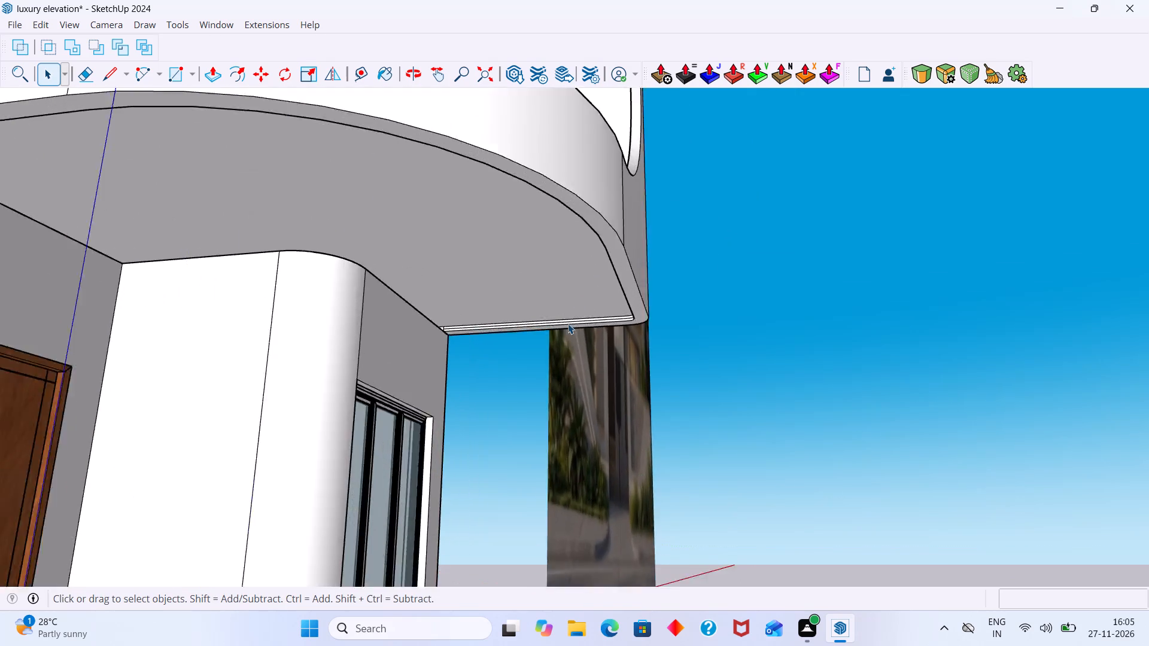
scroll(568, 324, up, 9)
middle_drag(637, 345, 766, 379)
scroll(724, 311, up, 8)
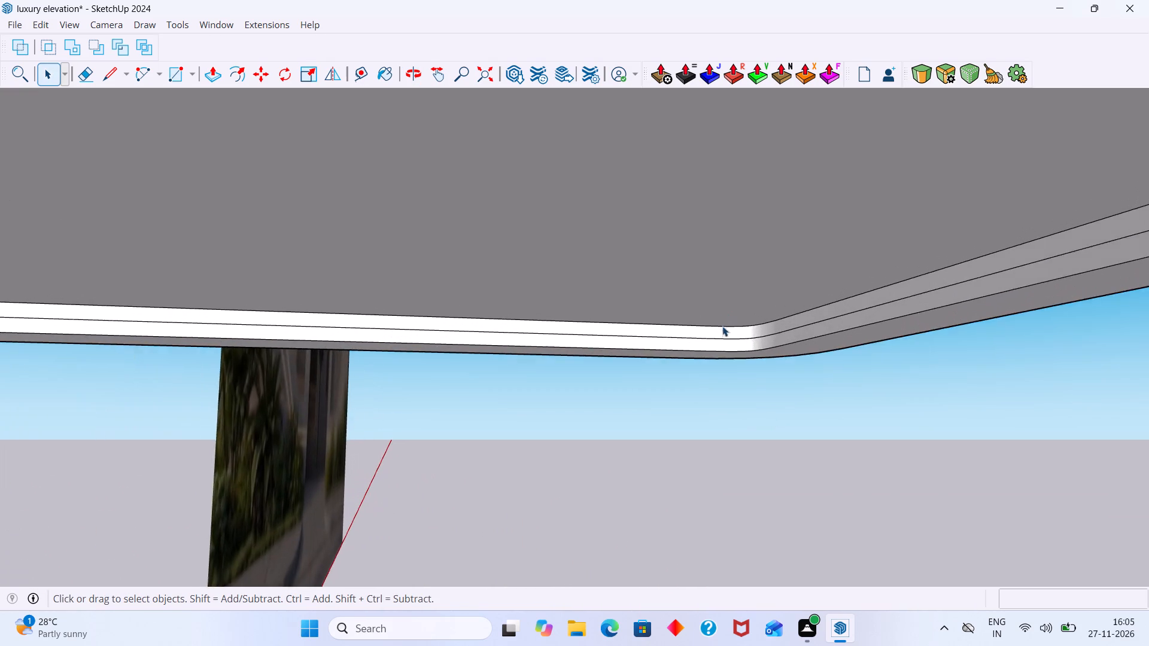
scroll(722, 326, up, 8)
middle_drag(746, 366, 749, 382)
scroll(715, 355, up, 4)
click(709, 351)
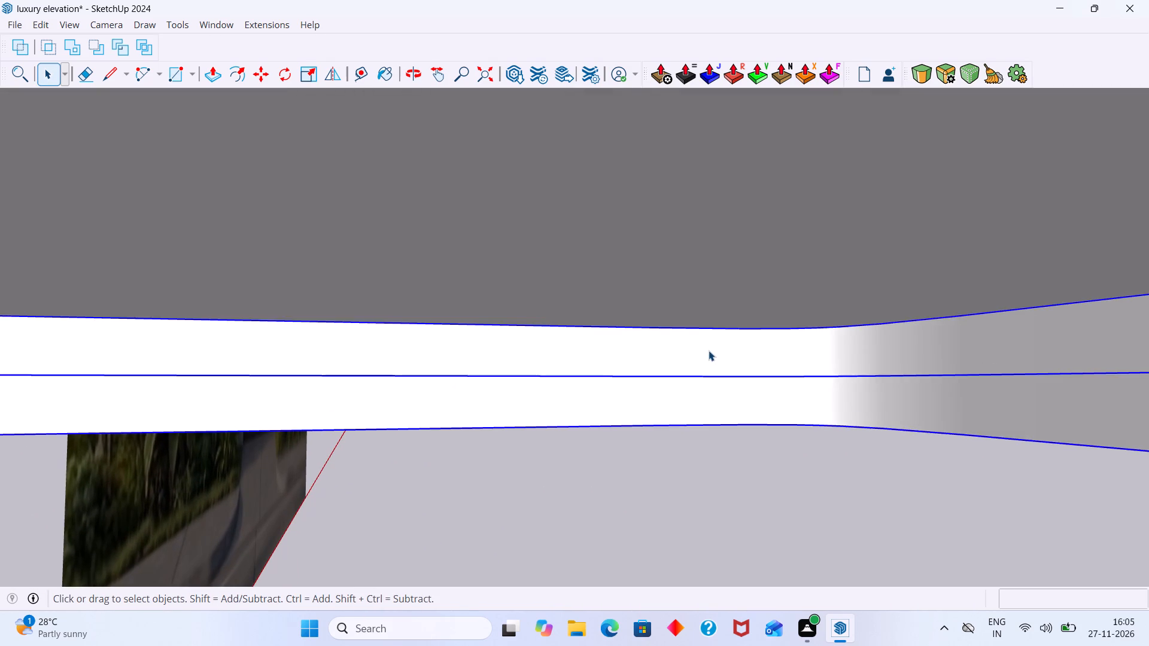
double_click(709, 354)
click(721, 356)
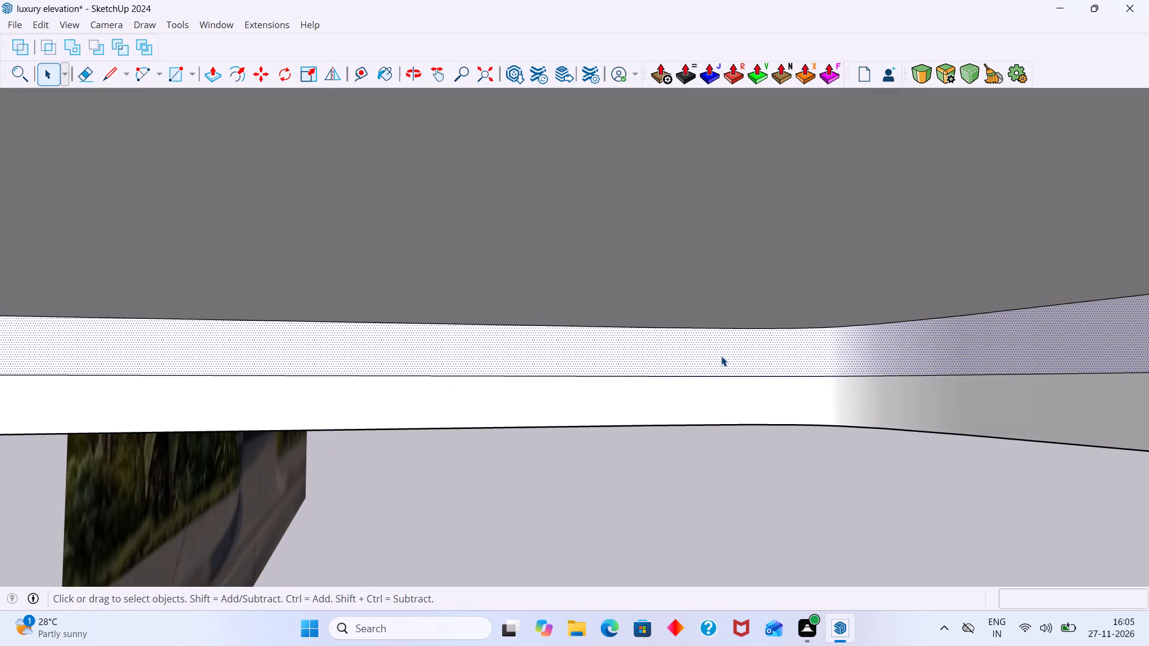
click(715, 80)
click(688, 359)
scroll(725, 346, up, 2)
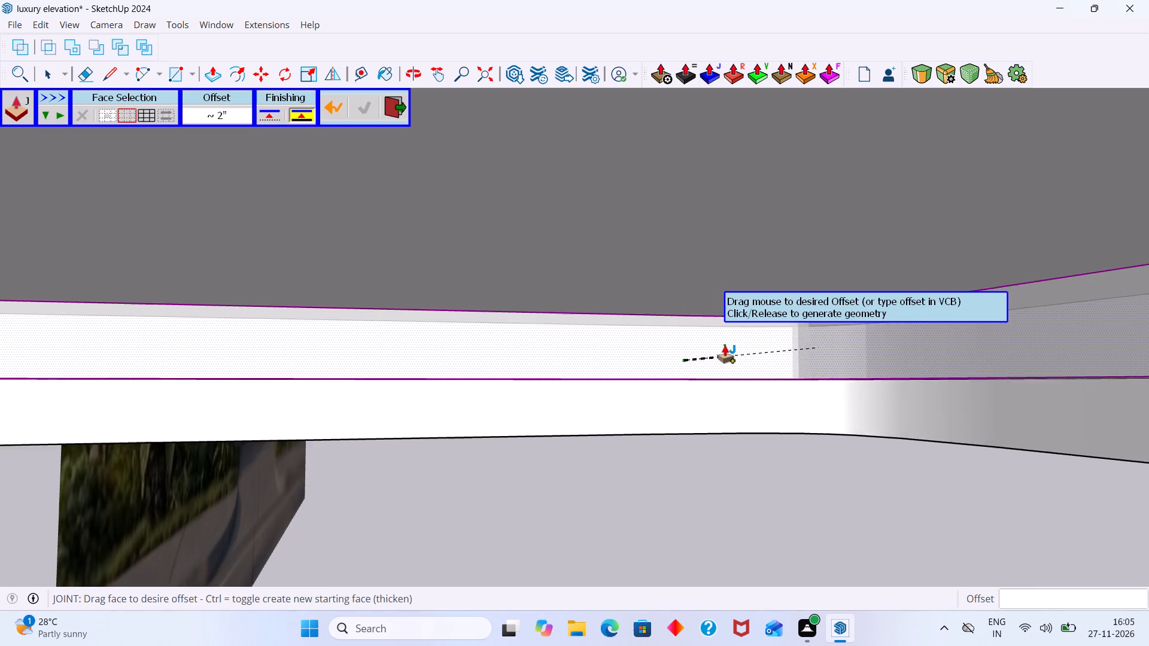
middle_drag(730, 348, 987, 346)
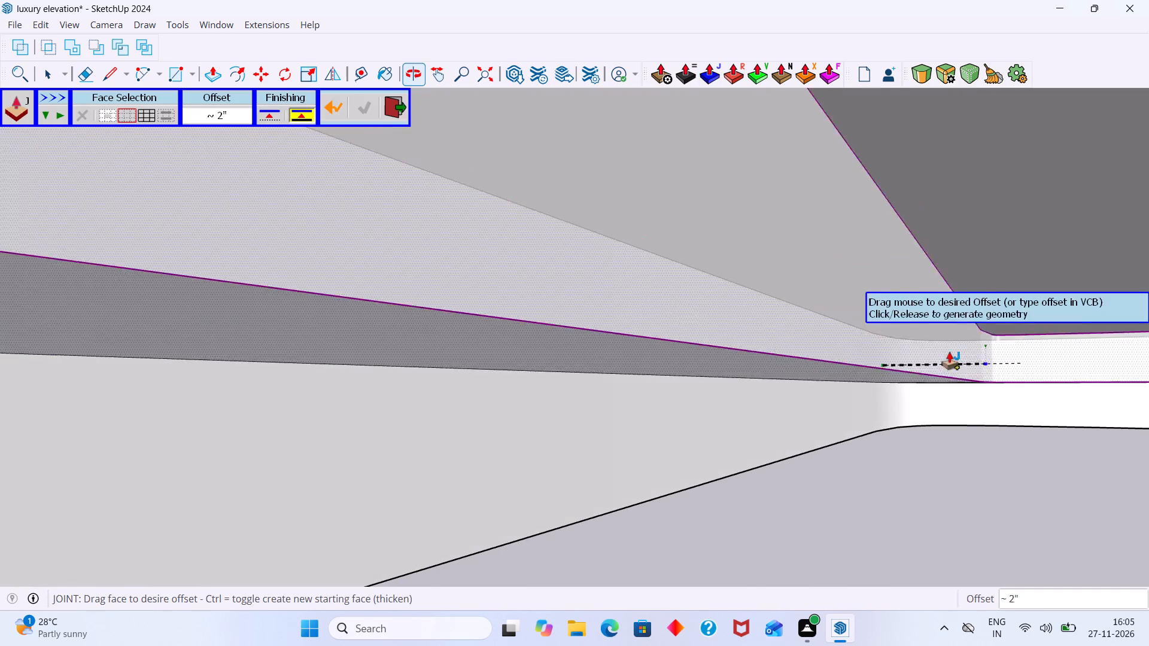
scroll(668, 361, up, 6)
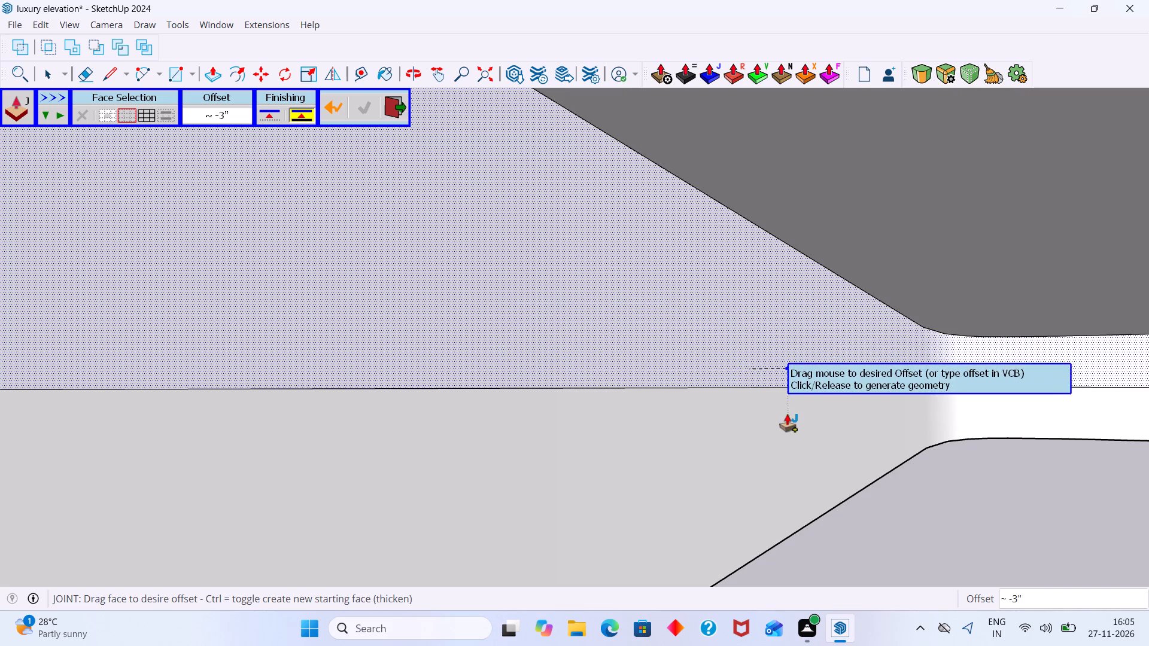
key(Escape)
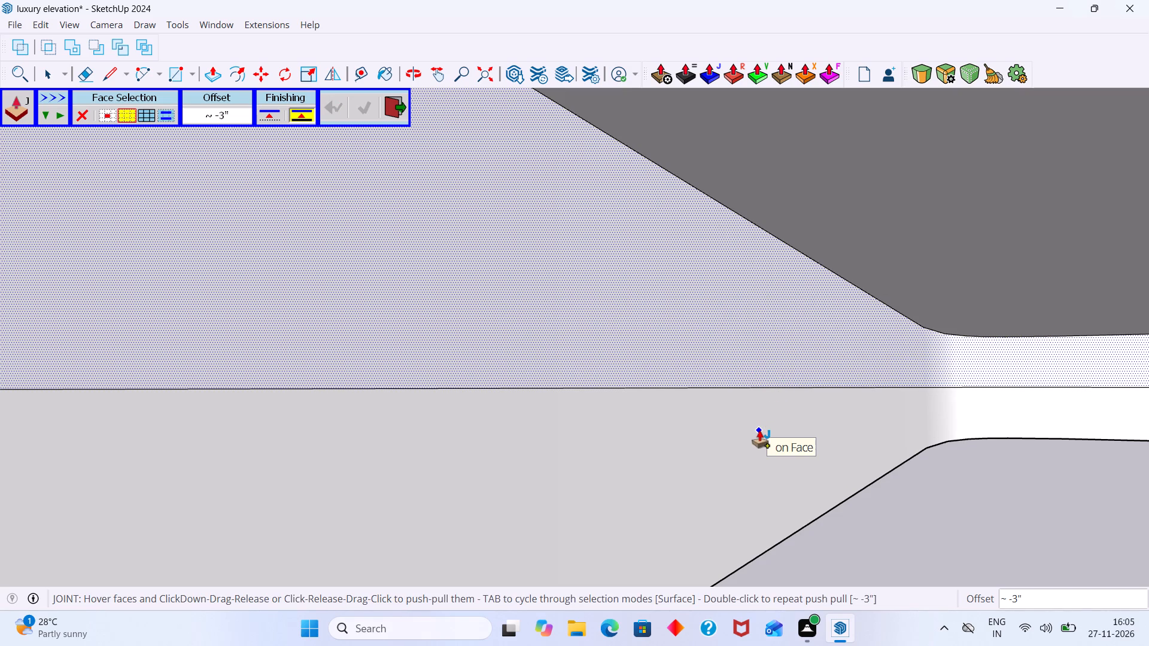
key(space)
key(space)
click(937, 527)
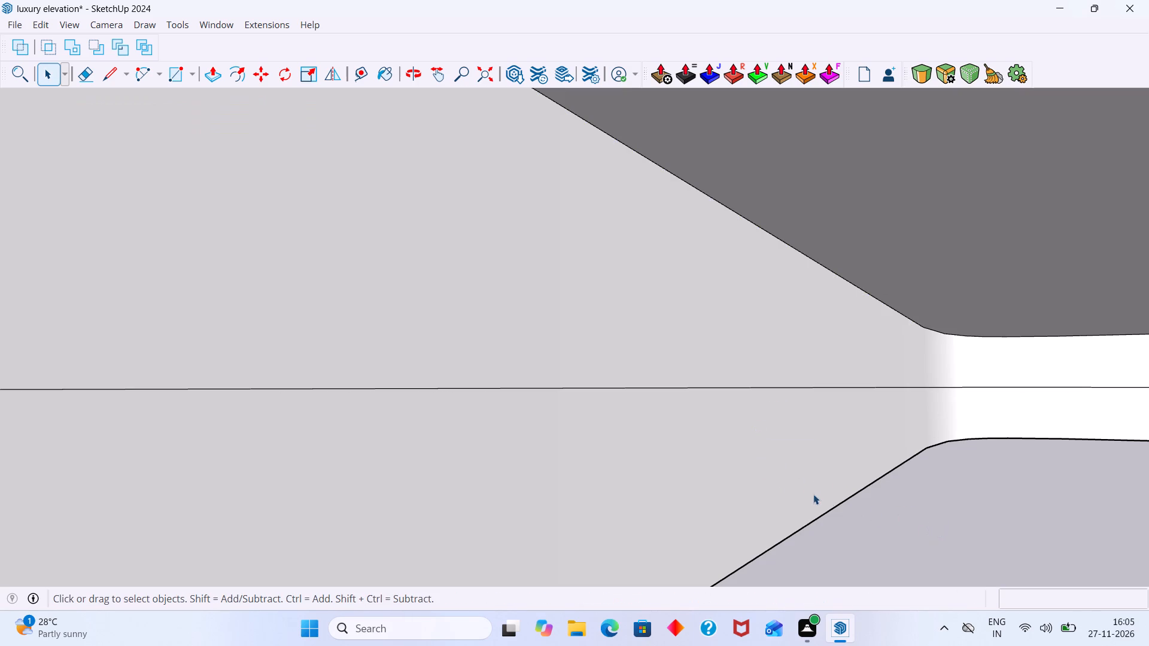
Extrude the lower strip of the recess's side face 1" into the recess using Round Push Pull.
click(805, 490)
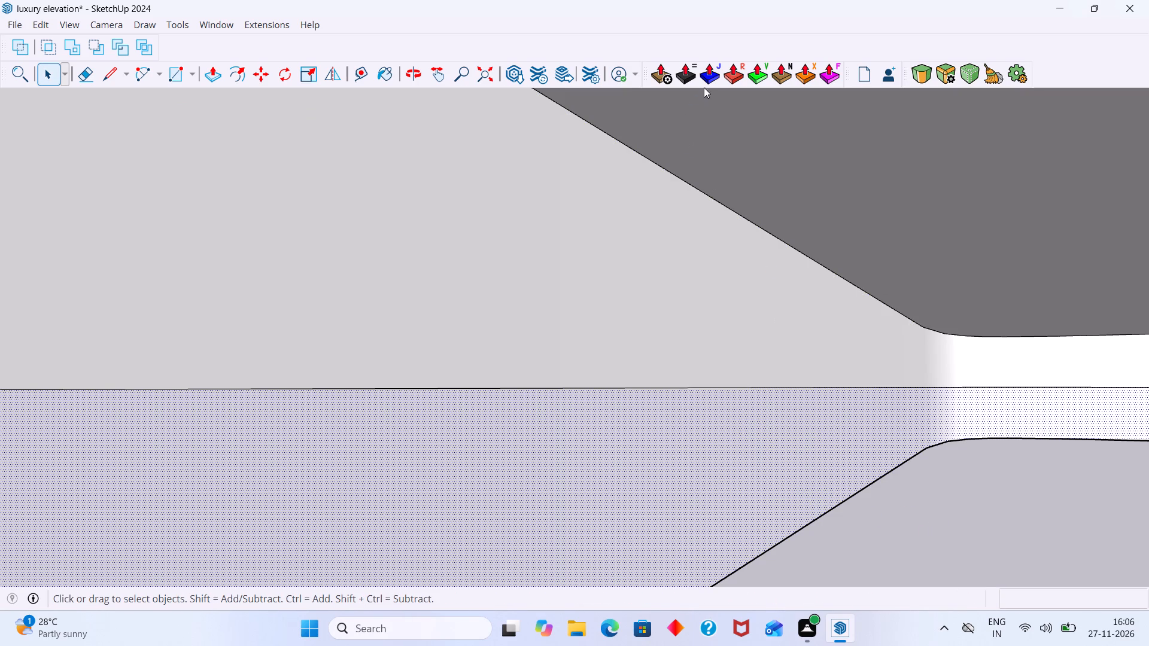
click(743, 72)
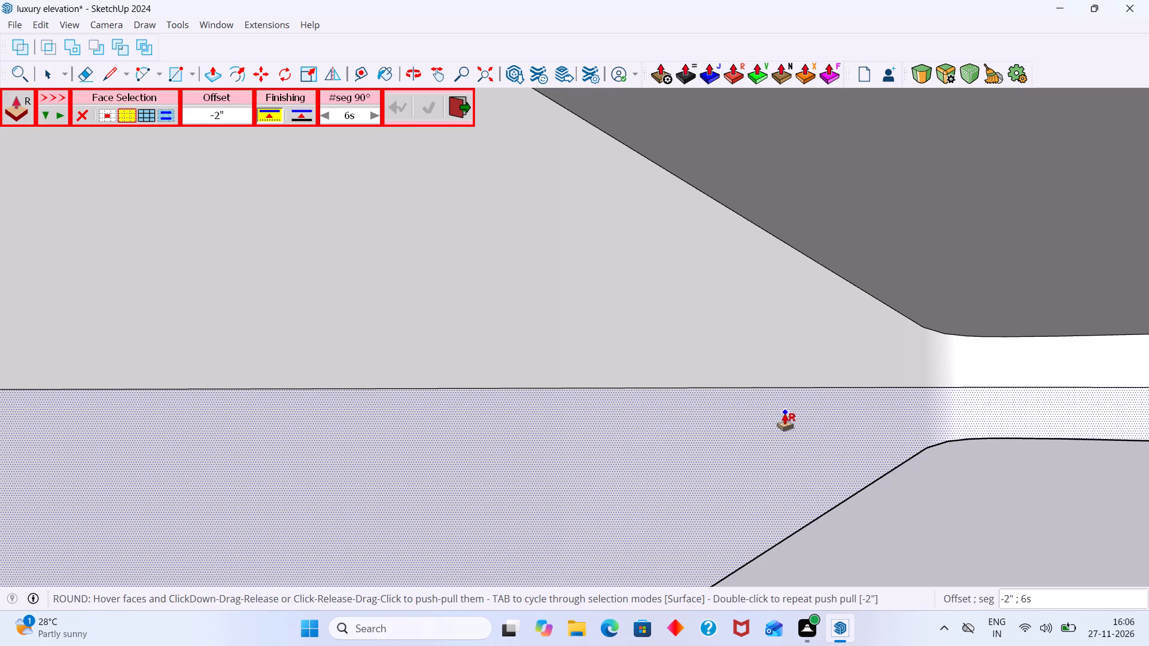
click(785, 414)
scroll(826, 420, down, 4)
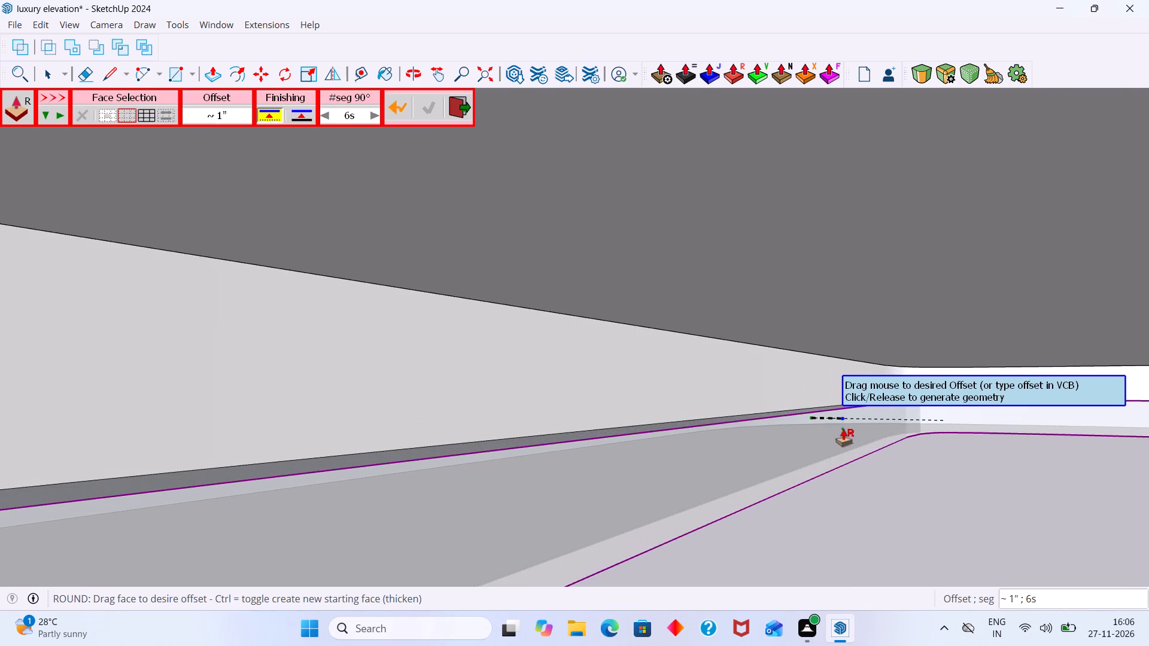
middle_click(843, 429)
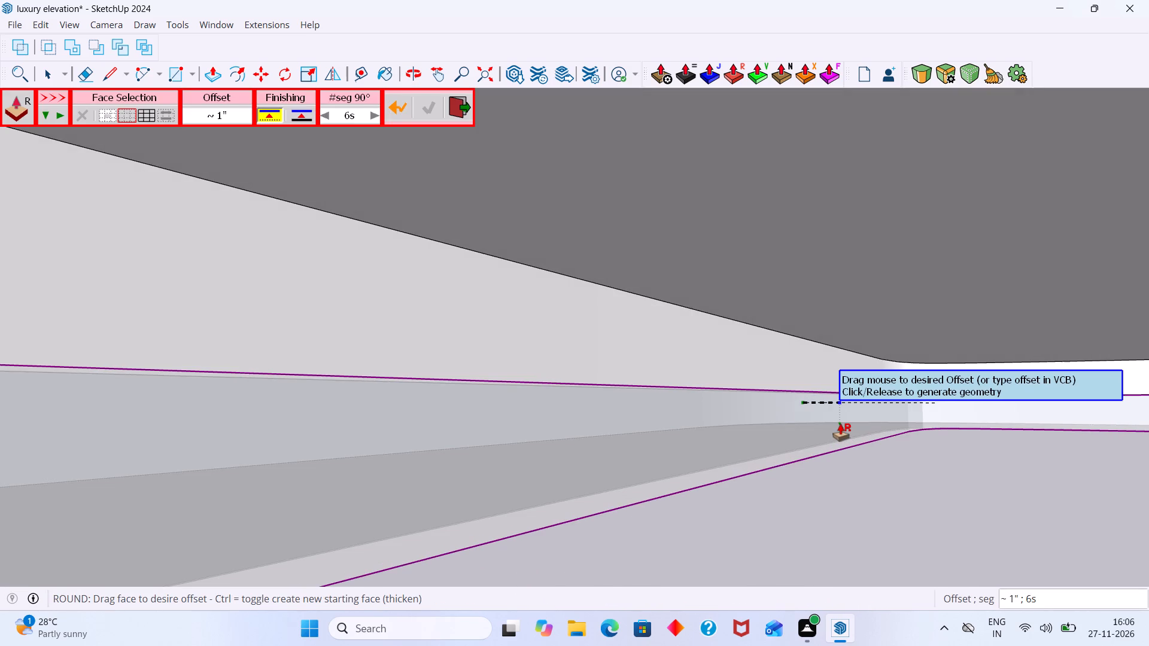
text(1")
key(Return)
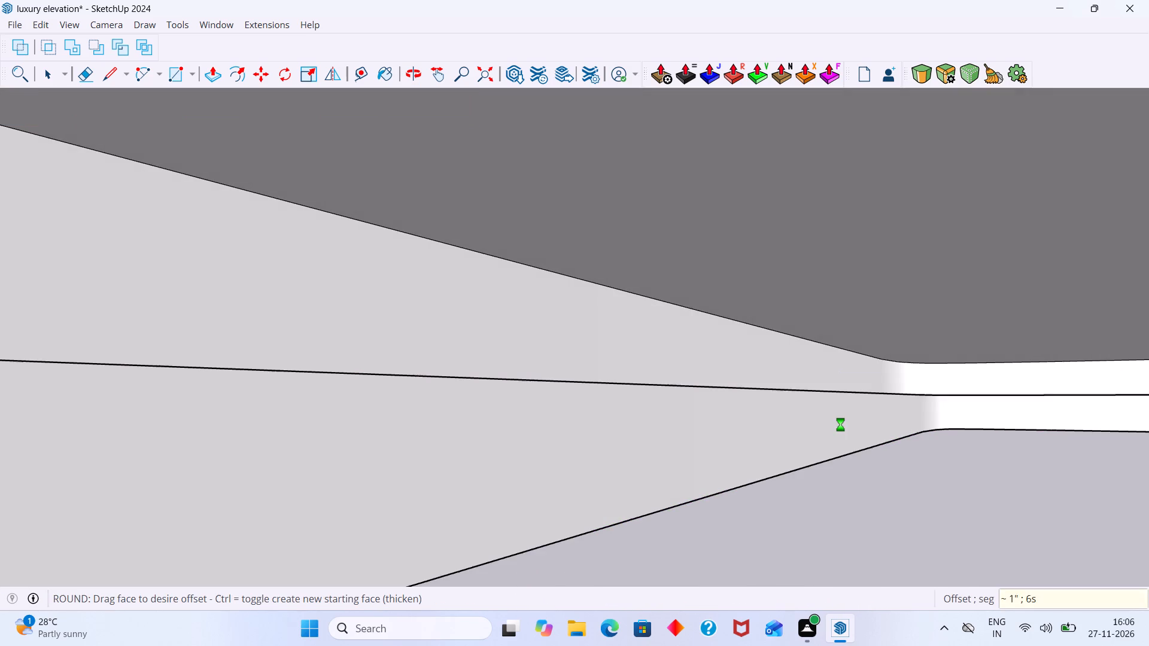
key(space)
Select the top face of the ledge above the extruded strip, together with its edges, and group it.
scroll(823, 421, down, 8)
middle_click(801, 413)
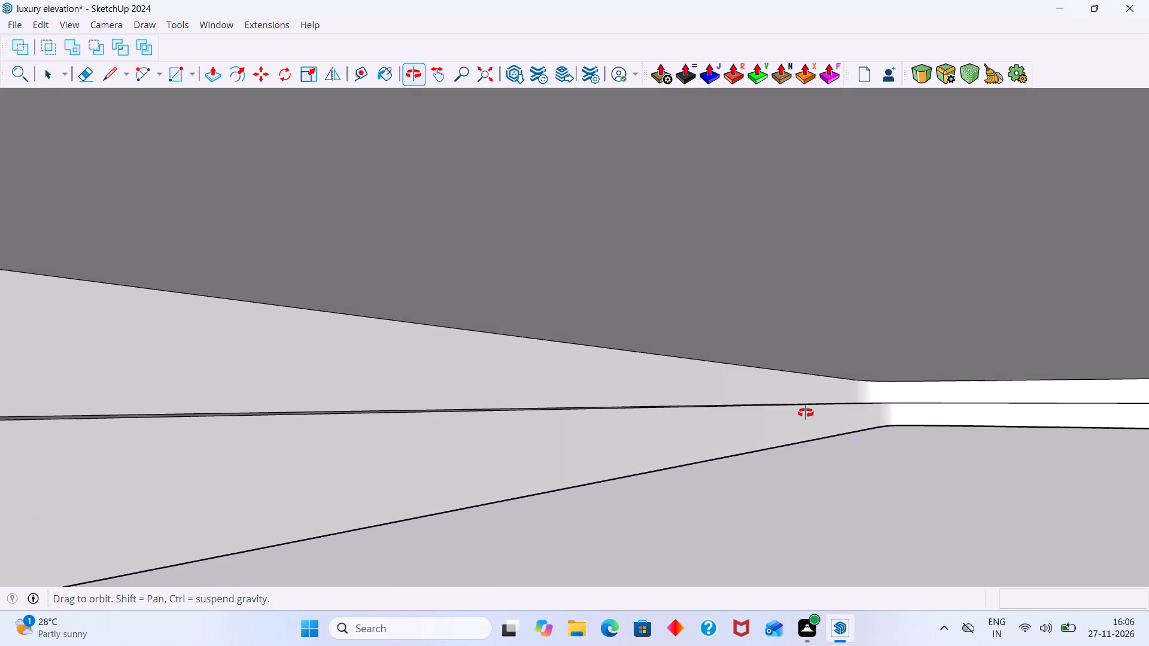
scroll(767, 392, up, 7)
middle_drag(763, 394, 809, 398)
scroll(808, 428, up, 2)
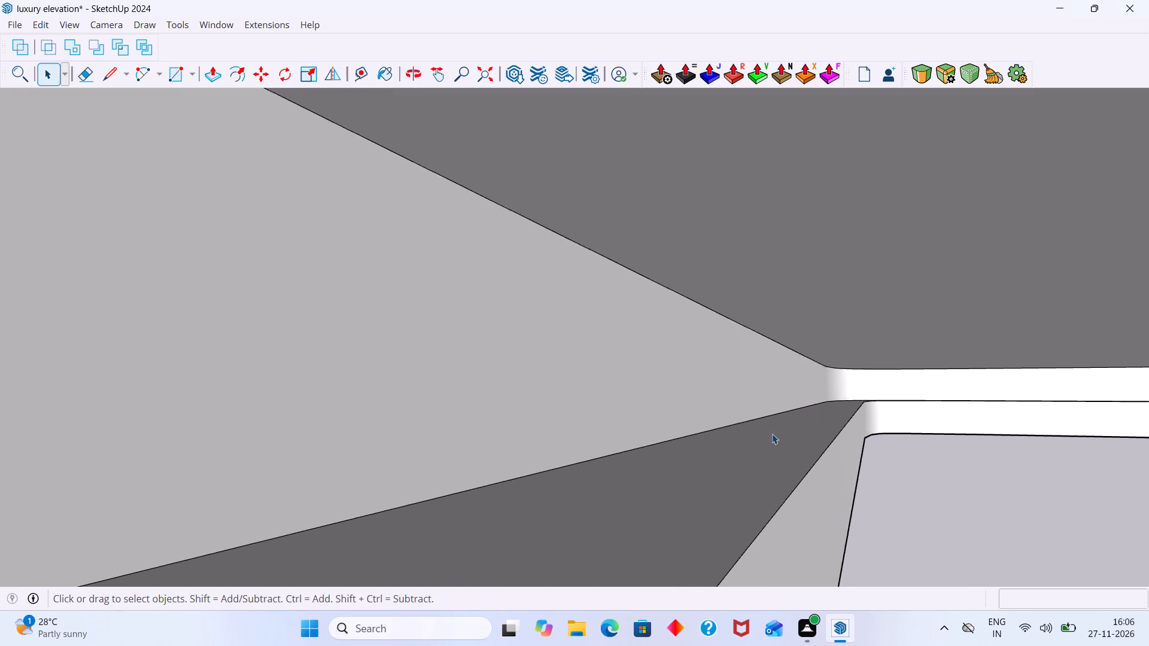
scroll(772, 434, up, 1)
double_click(768, 435)
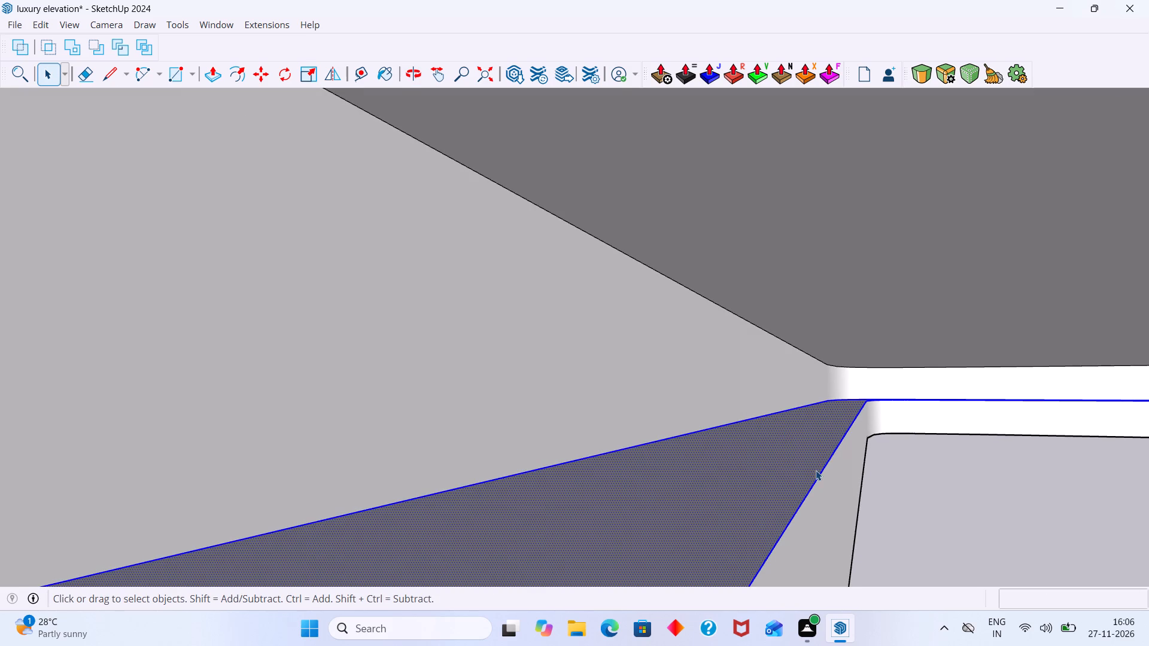
scroll(772, 424, down, 6)
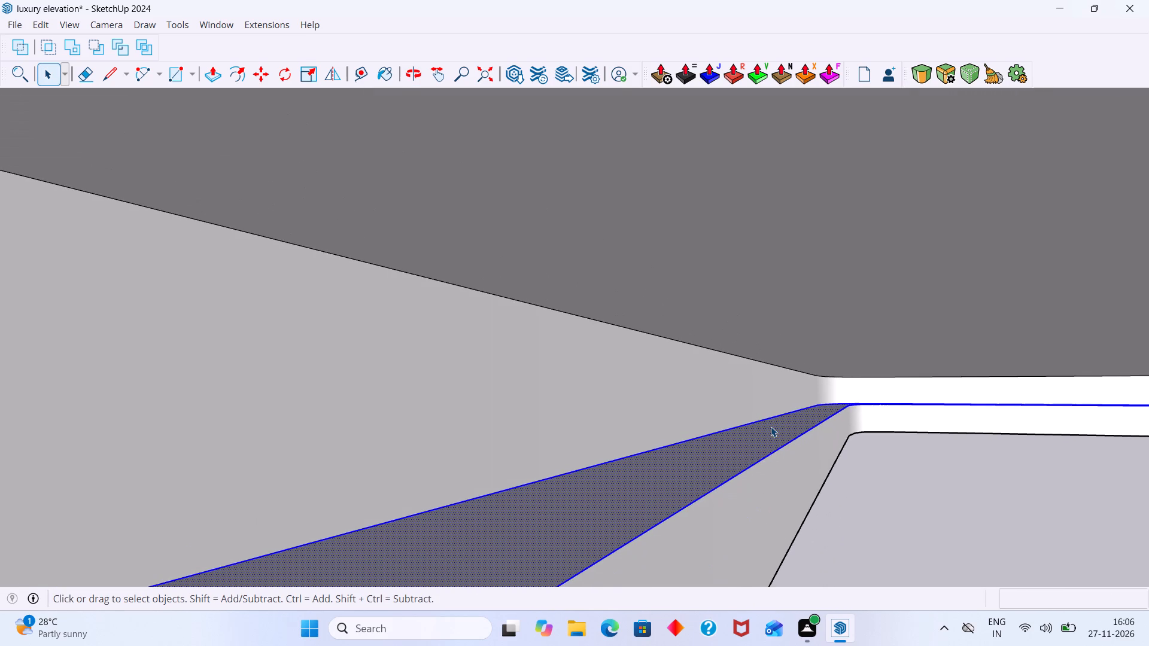
right_click(760, 434)
click(835, 140)
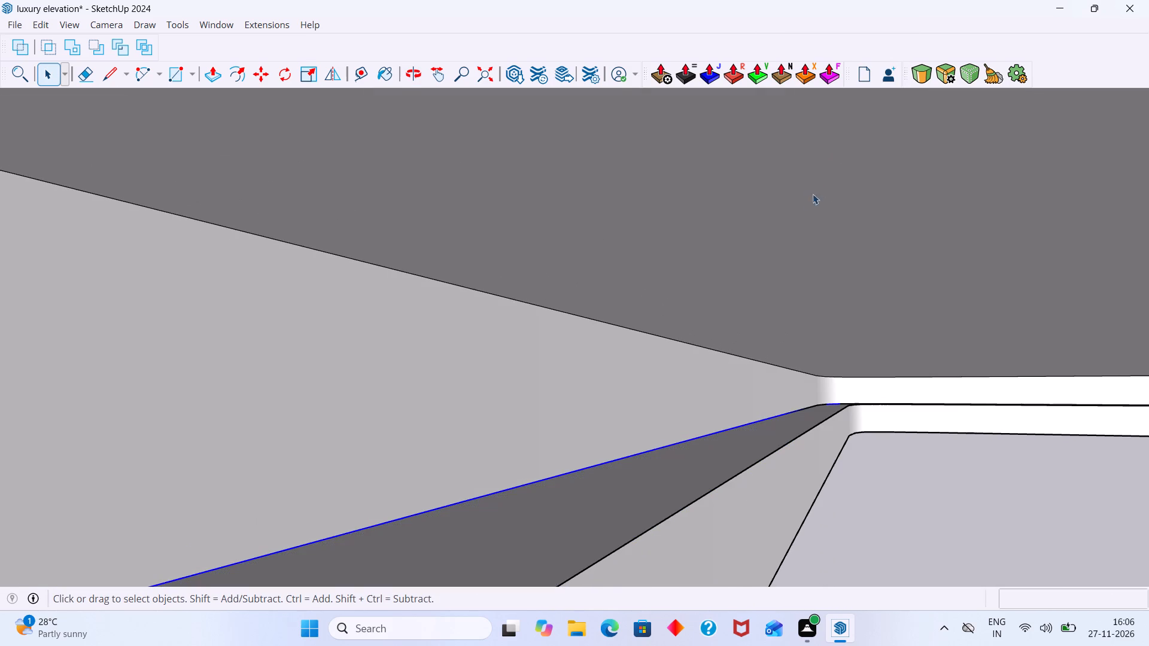
Display the V-Ray Lights tools and convert the grouped ledge face into a V-Ray mesh light.
right_click(950, 23)
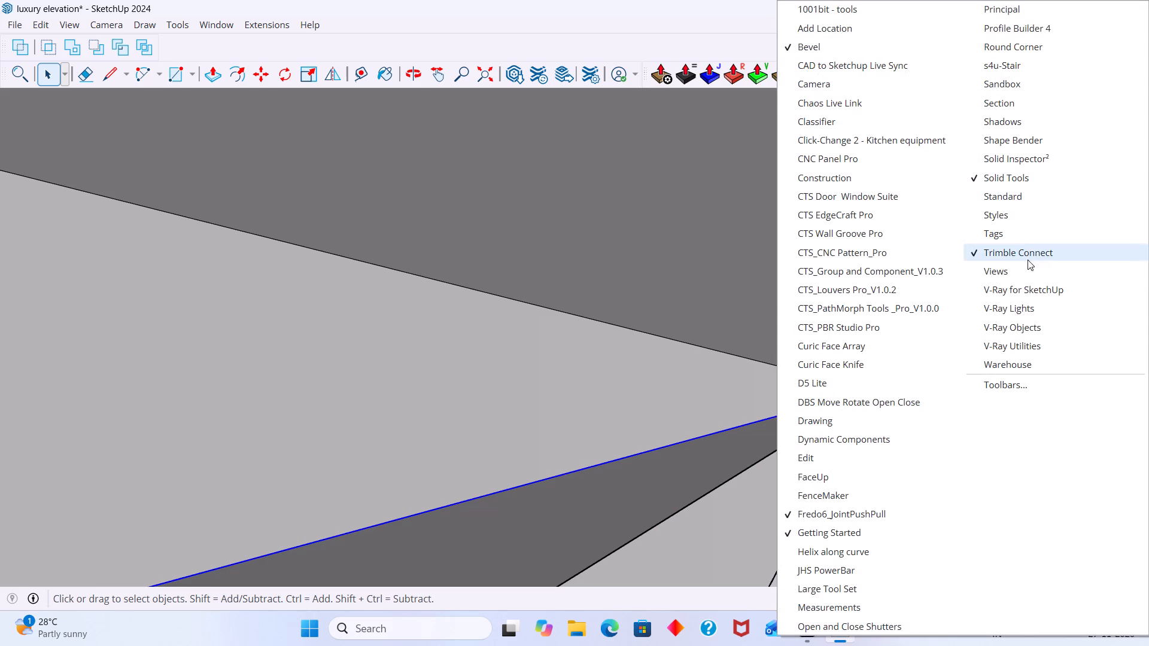
click(1005, 313)
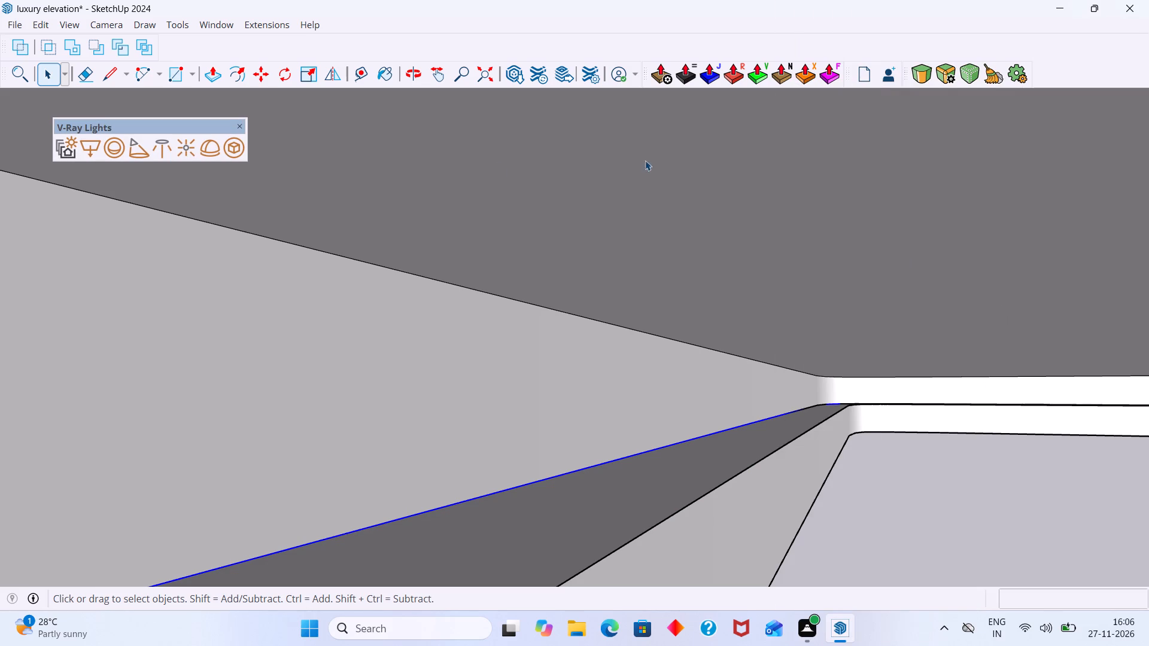
click(233, 154)
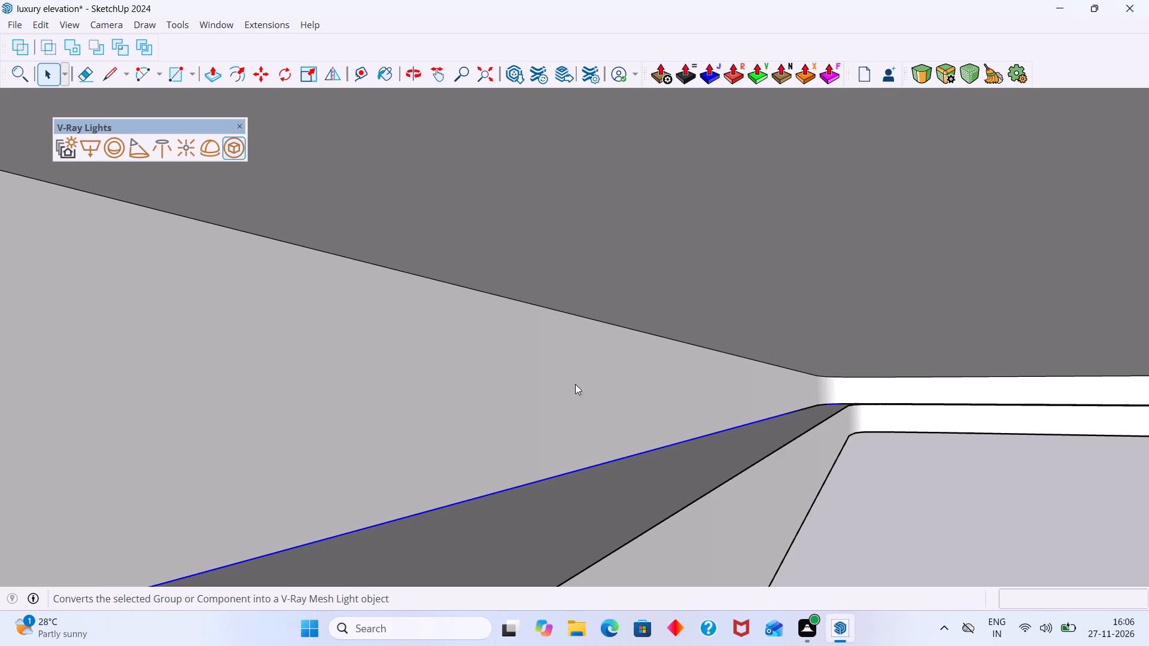
Examine the mesh light along the balcony's underside from several angles, and leave group editing to view the whole building.
scroll(683, 432, down, 17)
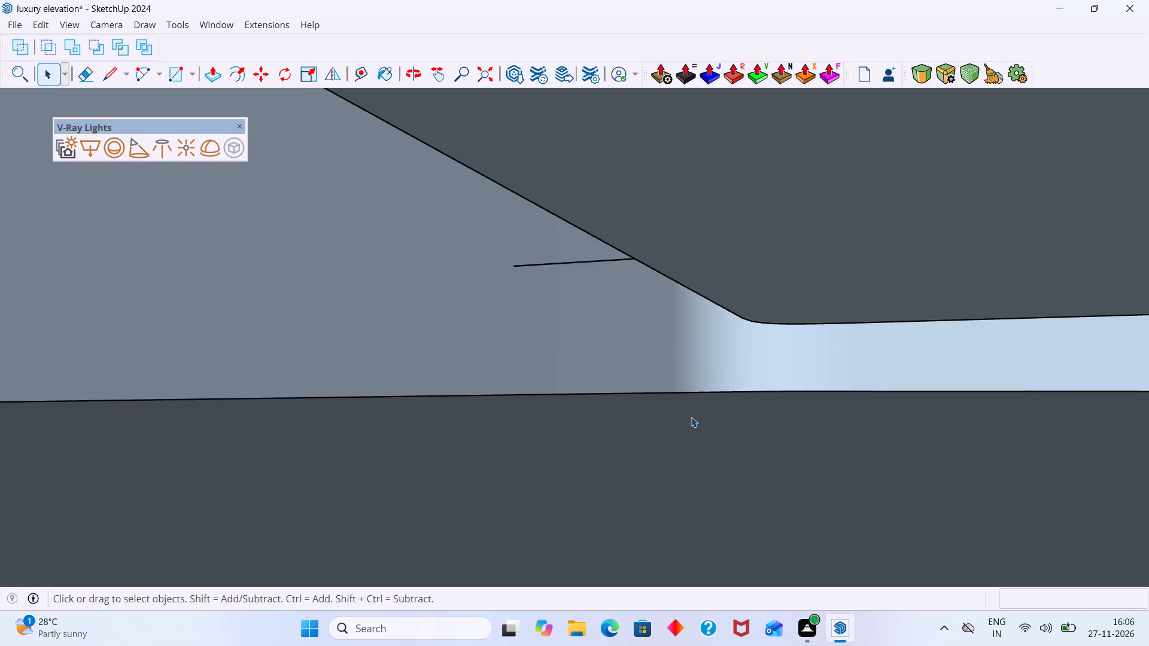
scroll(691, 417, down, 20)
scroll(691, 417, down, 1)
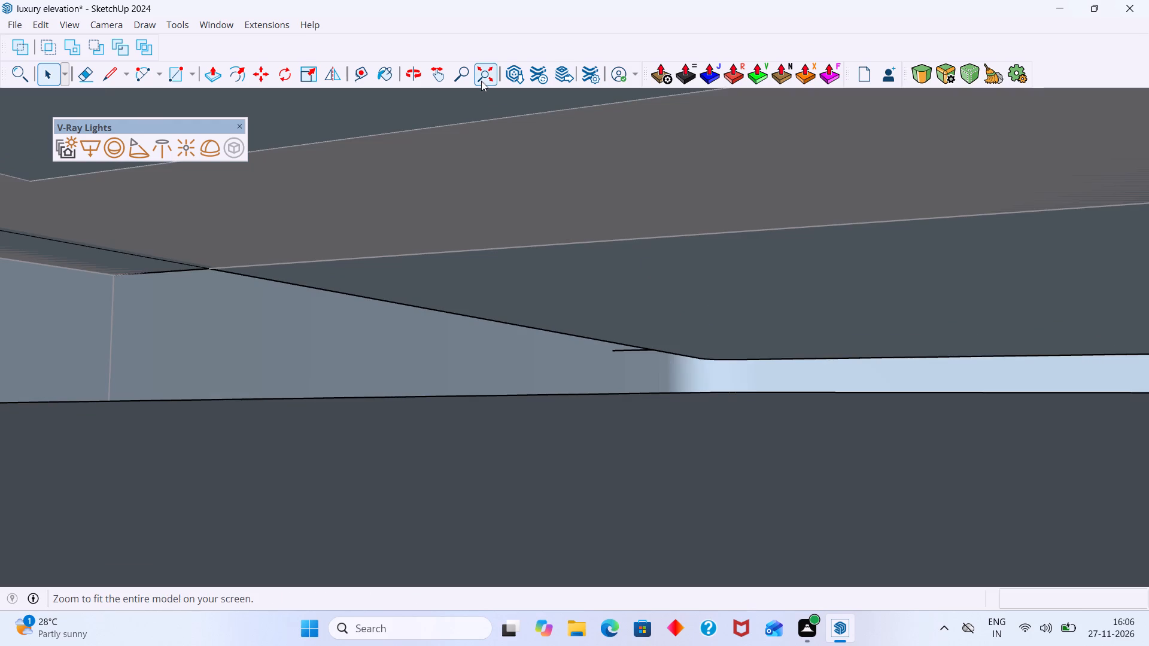
click(481, 79)
scroll(571, 260, down, 3)
middle_drag(753, 451, 82, 441)
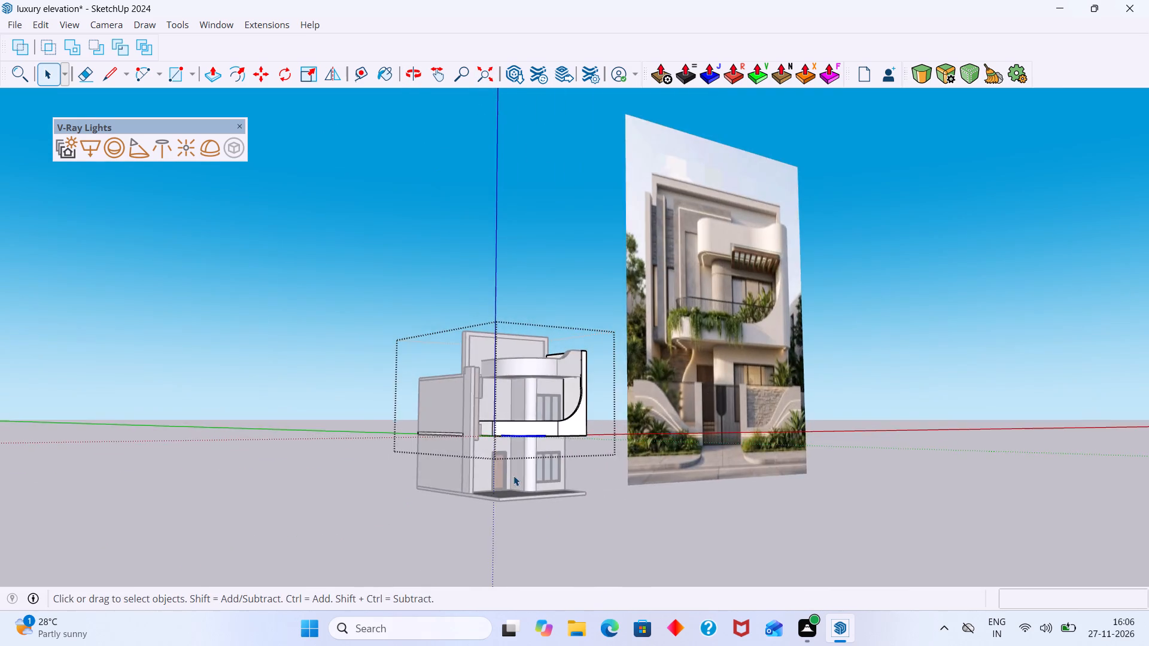
scroll(513, 476, up, 7)
middle_drag(510, 451, 555, 330)
scroll(563, 345, up, 16)
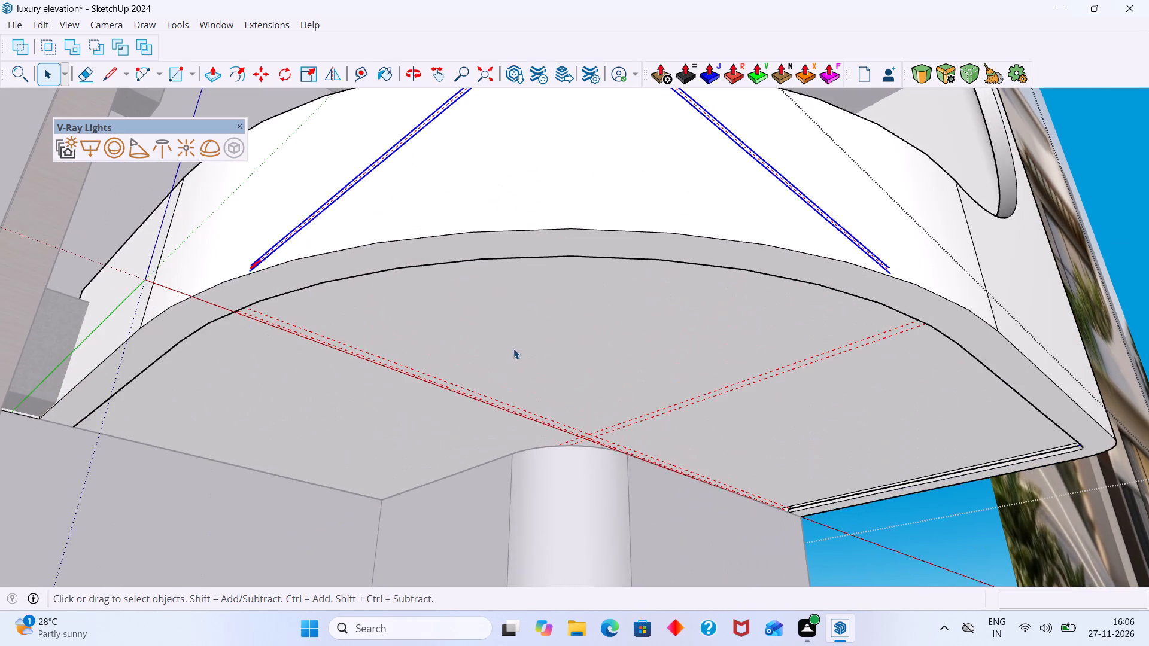
middle_drag(642, 333, 775, 218)
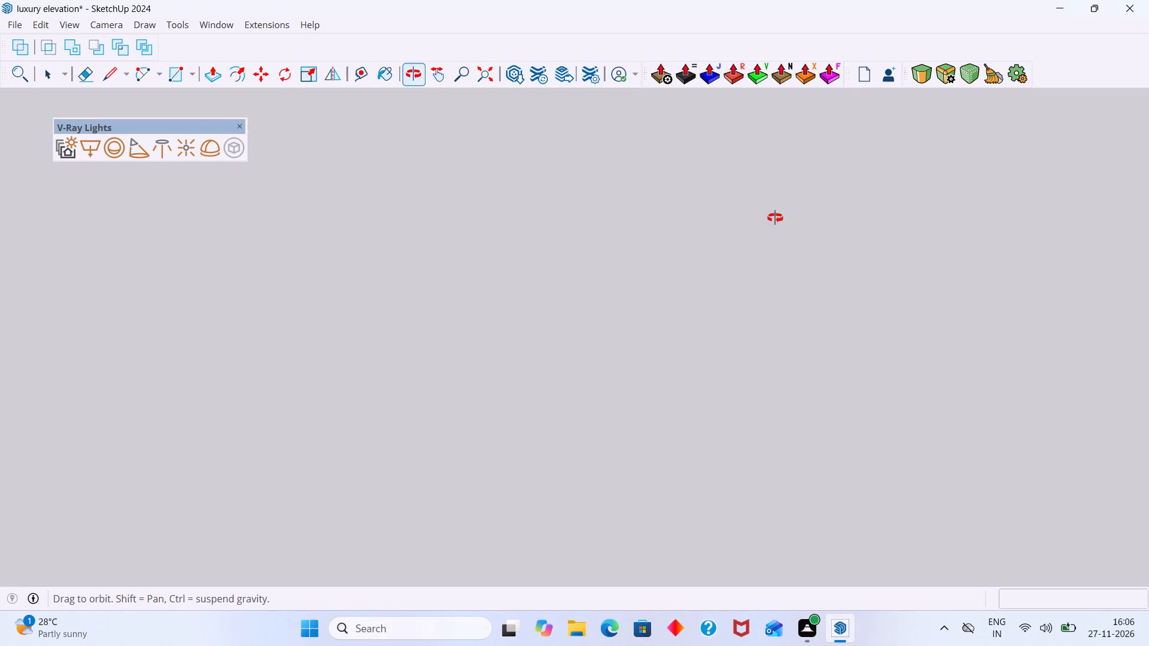
middle_drag(775, 218, 629, 295)
scroll(629, 295, down, 20)
scroll(629, 295, down, 6)
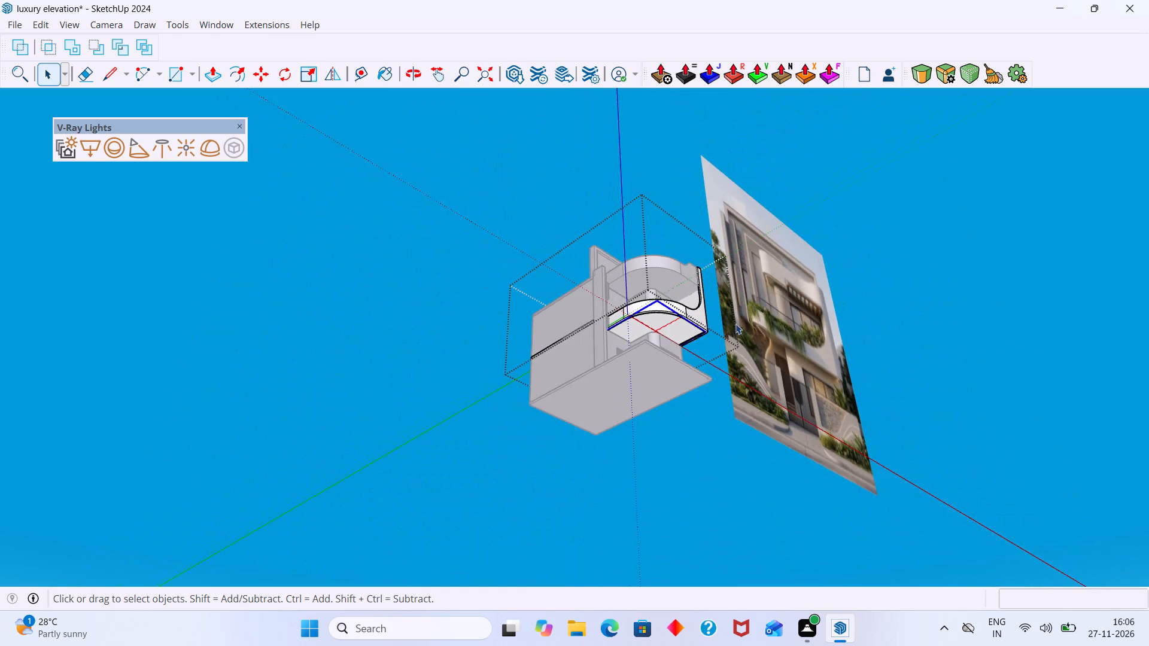
click(896, 262)
middle_drag(678, 299, 624, 440)
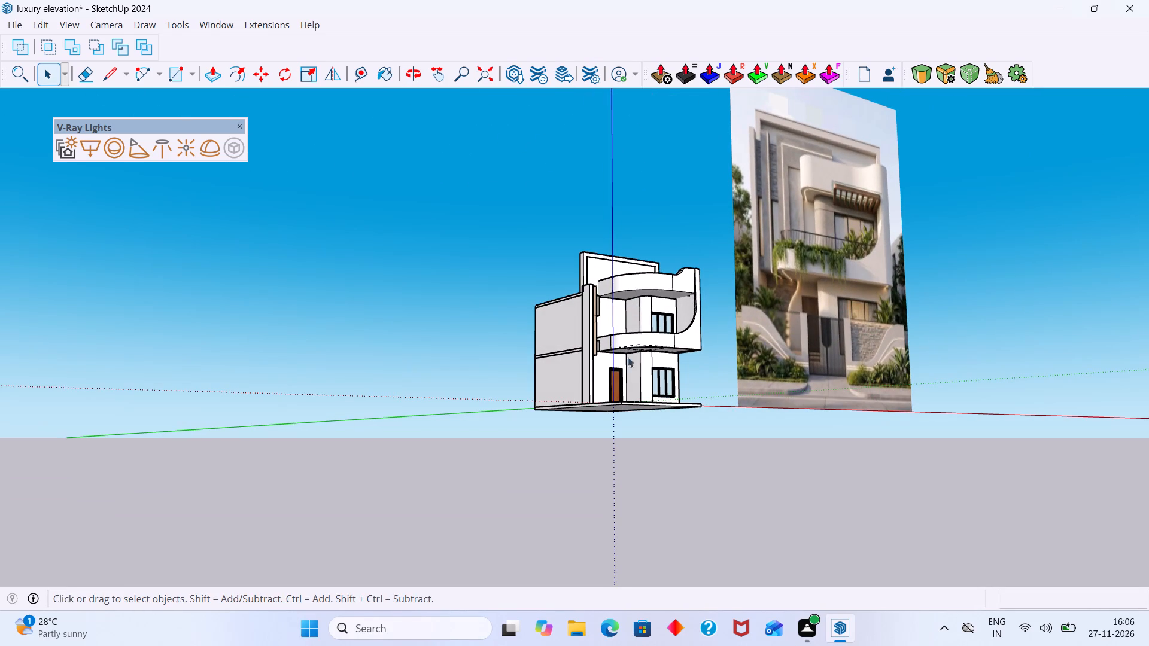
Hide the V-Ray Lights tools.
click(245, 127)
click(239, 126)
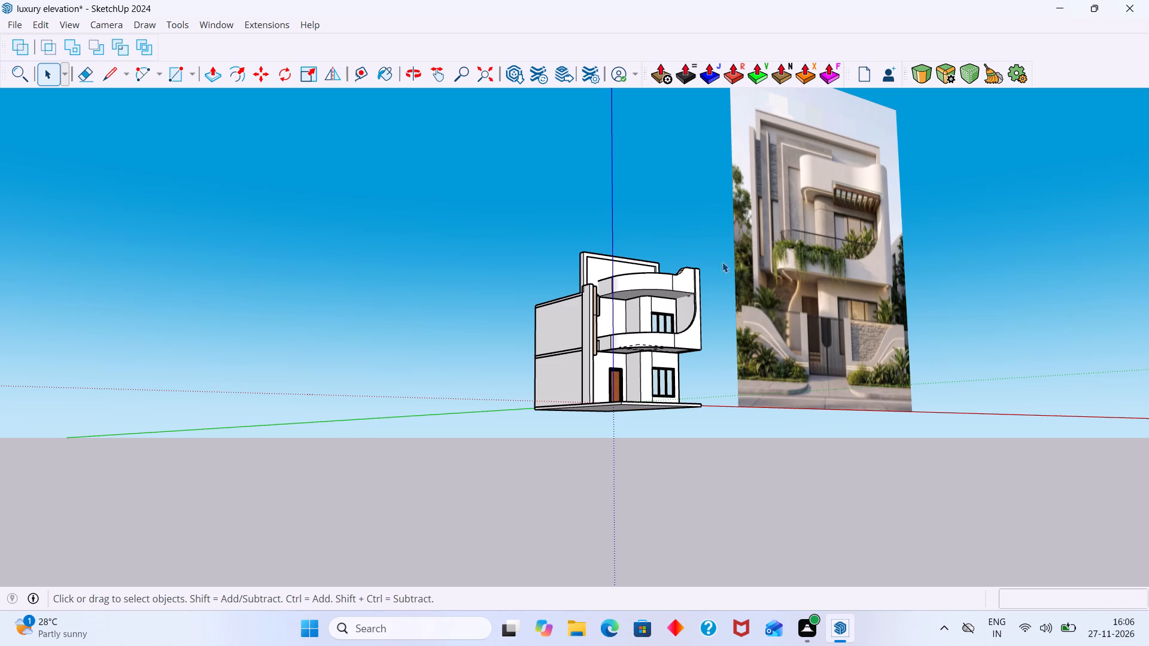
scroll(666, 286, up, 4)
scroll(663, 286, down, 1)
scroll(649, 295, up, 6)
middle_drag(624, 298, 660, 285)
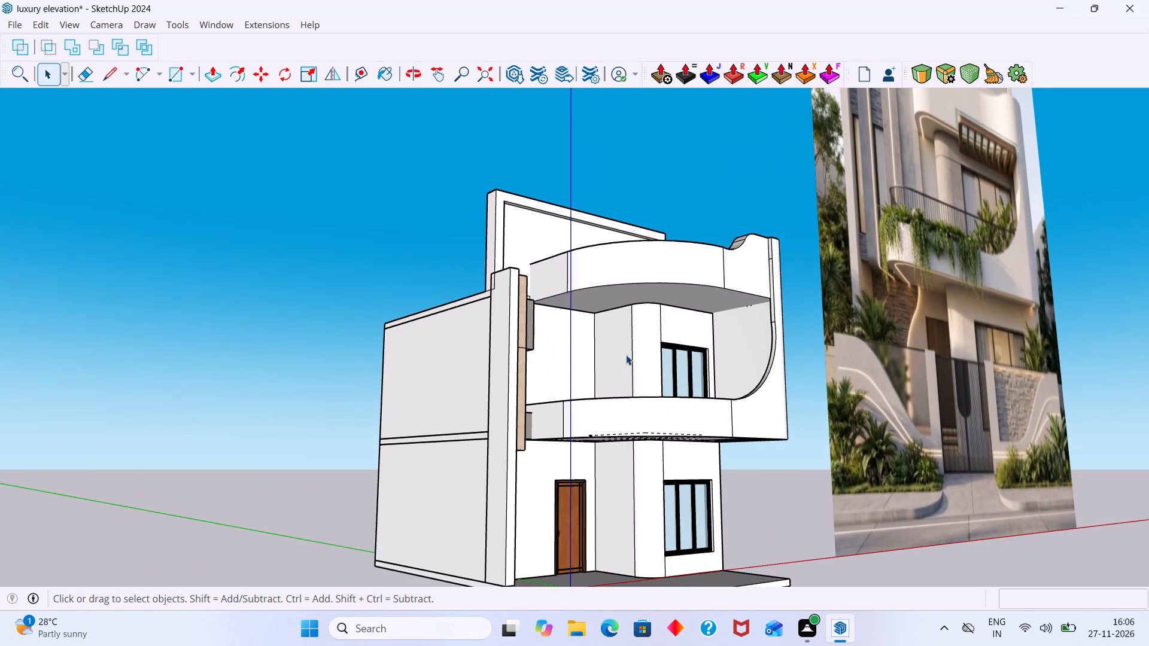
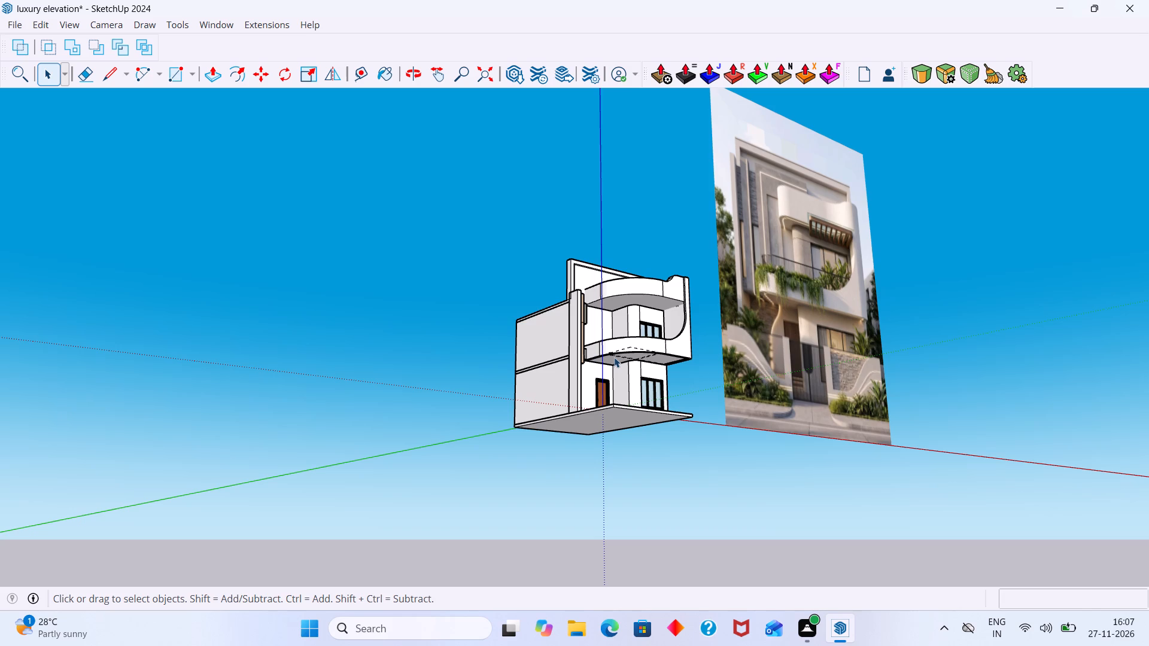
Open the group containing the curved roof-level canopy above the upper balcony for editing.
scroll(664, 324, up, 5)
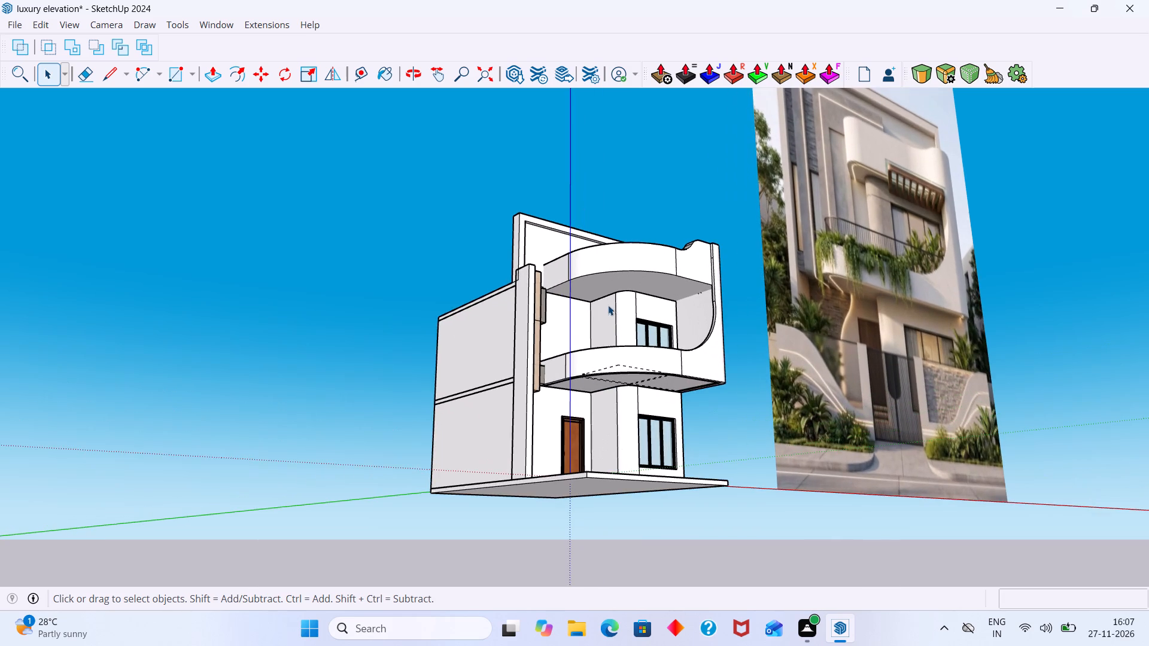
scroll(608, 304, up, 5)
middle_drag(597, 287, 563, 352)
middle_drag(564, 339, 573, 281)
scroll(546, 298, up, 5)
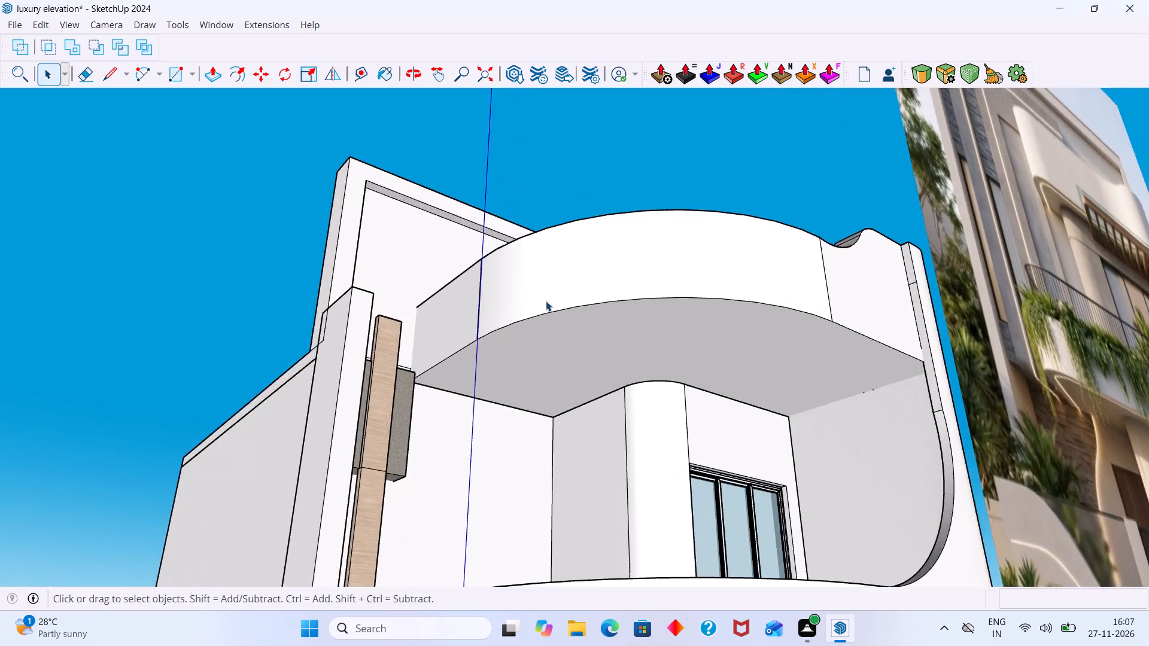
scroll(546, 301, up, 3)
middle_drag(549, 313, 520, 292)
scroll(520, 292, up, 5)
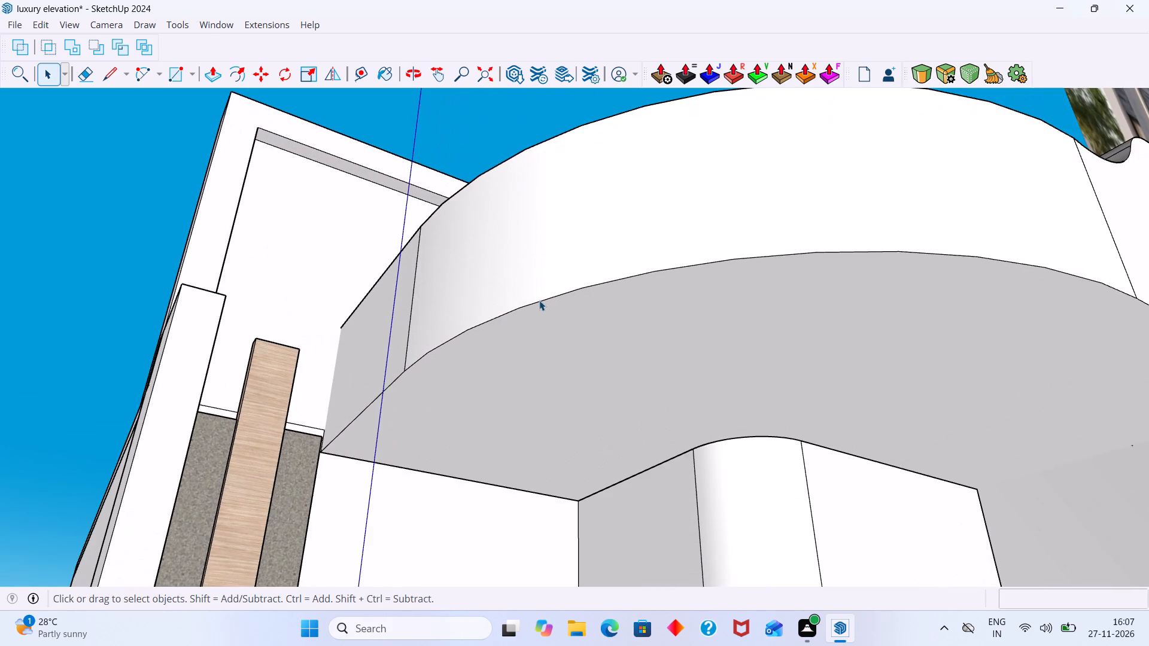
click(539, 300)
double_click(542, 302)
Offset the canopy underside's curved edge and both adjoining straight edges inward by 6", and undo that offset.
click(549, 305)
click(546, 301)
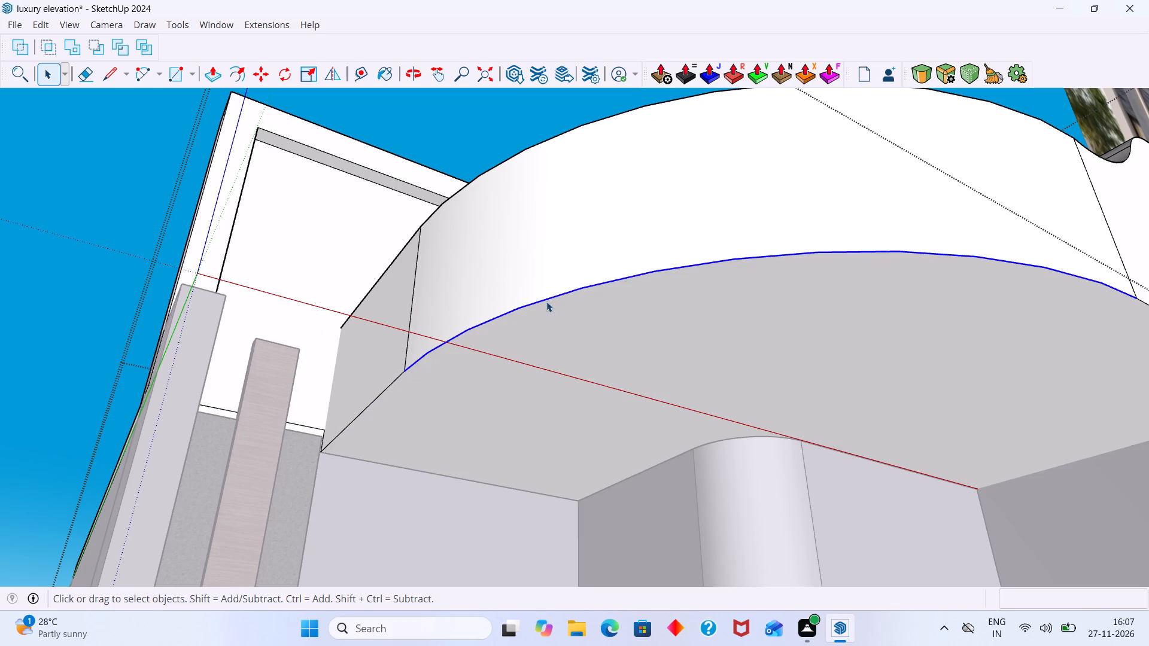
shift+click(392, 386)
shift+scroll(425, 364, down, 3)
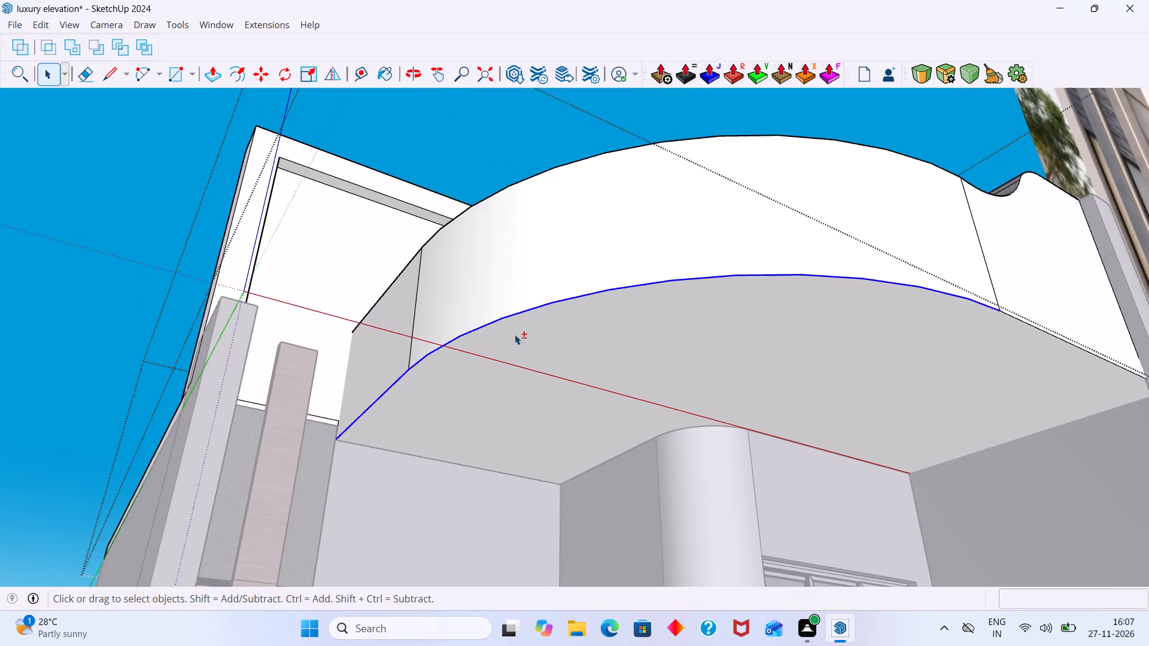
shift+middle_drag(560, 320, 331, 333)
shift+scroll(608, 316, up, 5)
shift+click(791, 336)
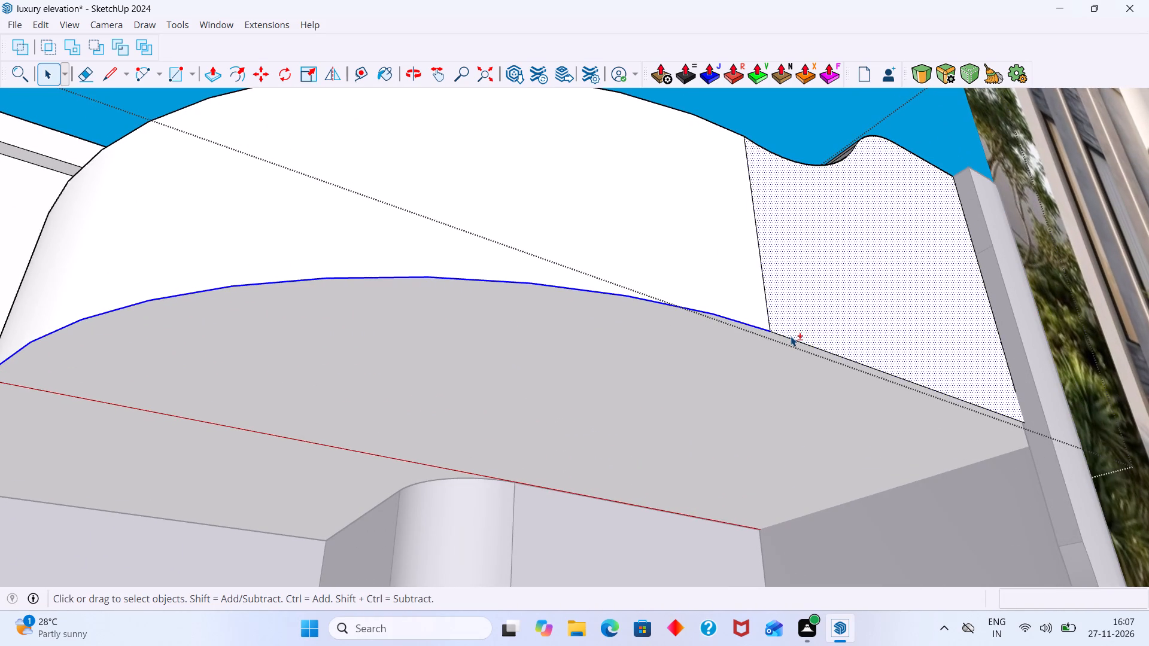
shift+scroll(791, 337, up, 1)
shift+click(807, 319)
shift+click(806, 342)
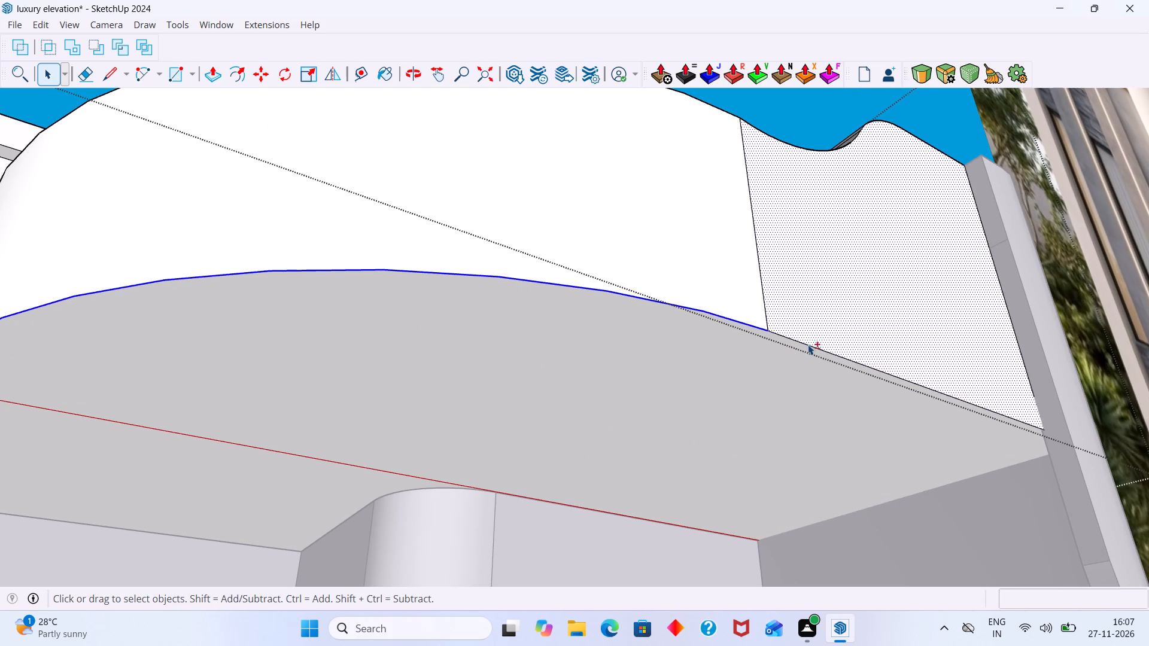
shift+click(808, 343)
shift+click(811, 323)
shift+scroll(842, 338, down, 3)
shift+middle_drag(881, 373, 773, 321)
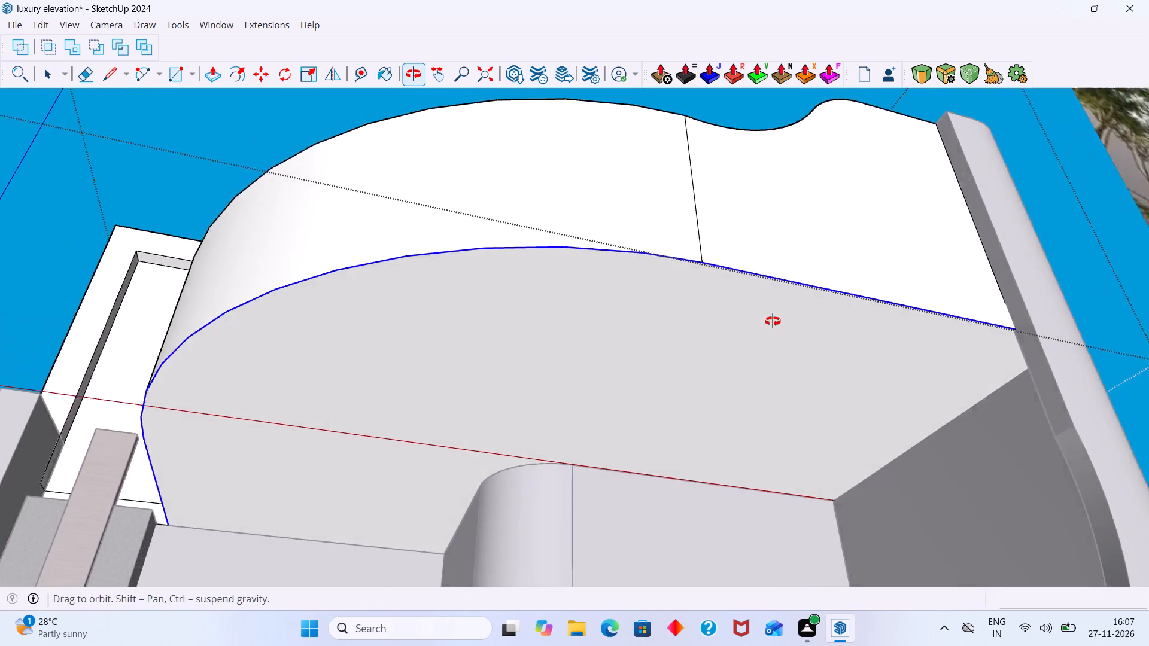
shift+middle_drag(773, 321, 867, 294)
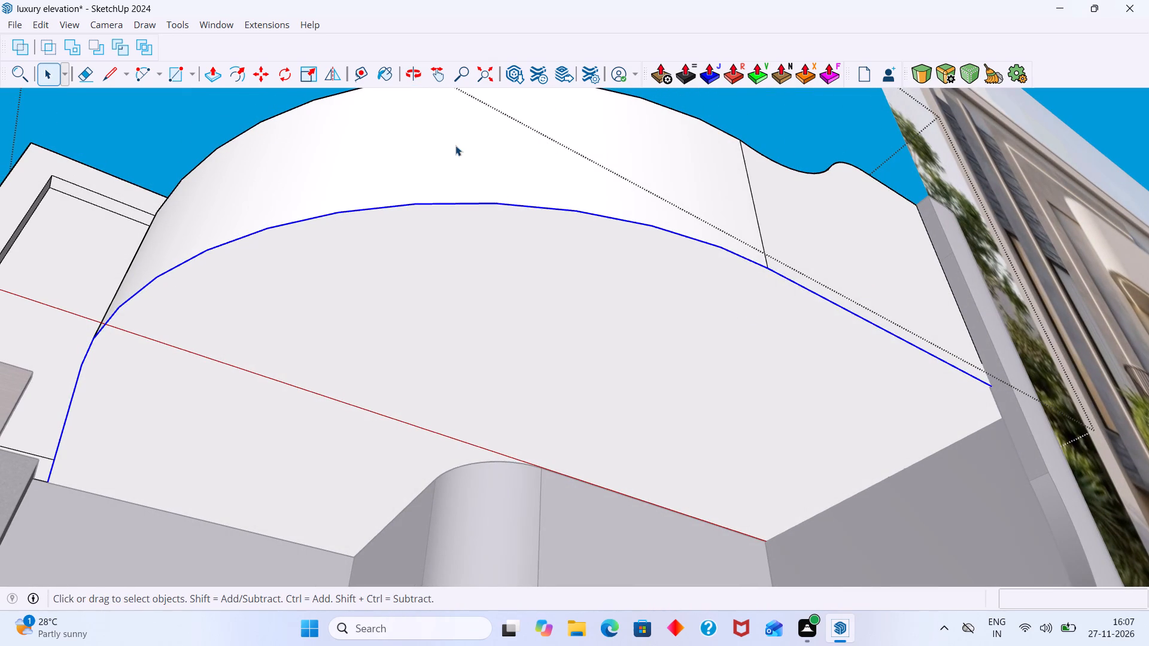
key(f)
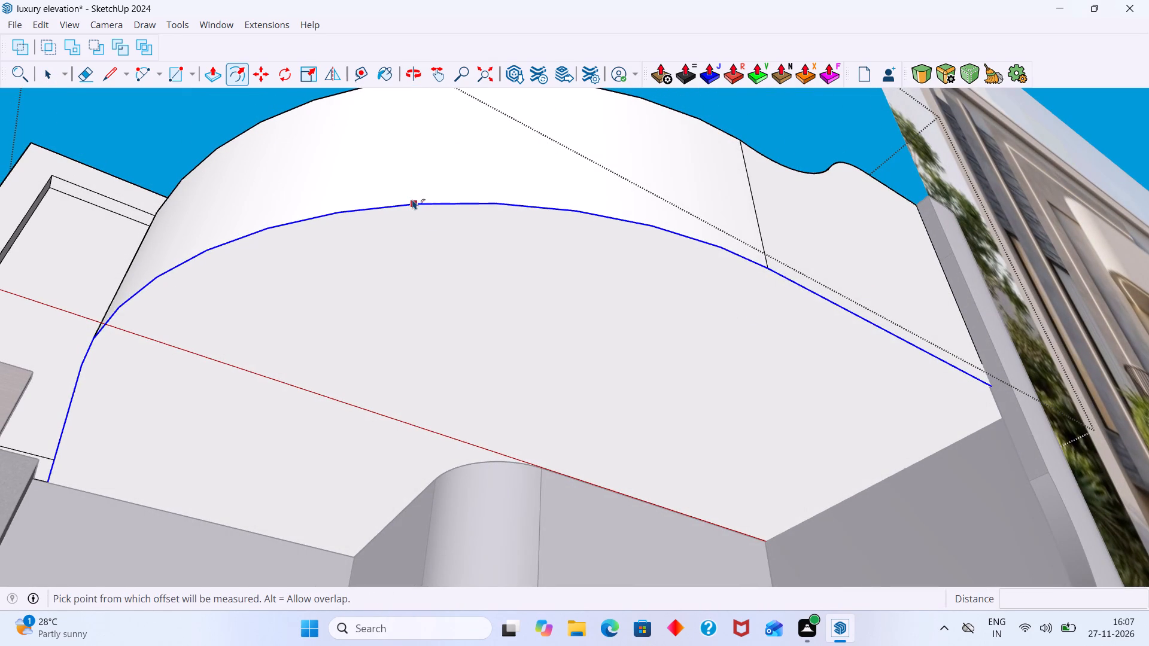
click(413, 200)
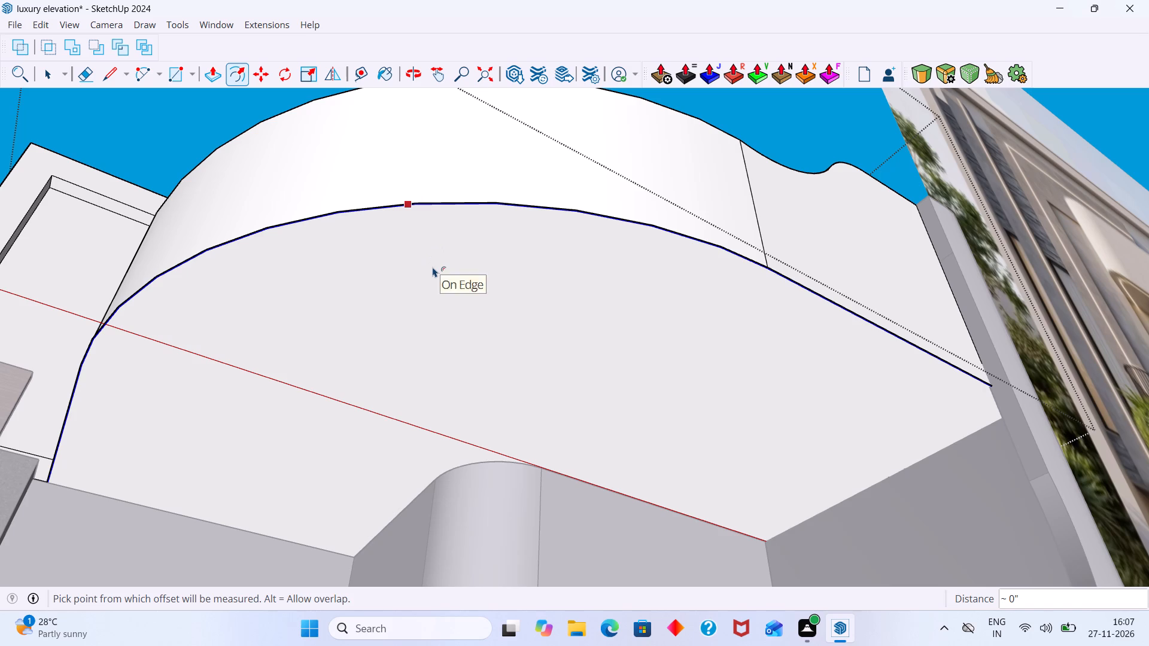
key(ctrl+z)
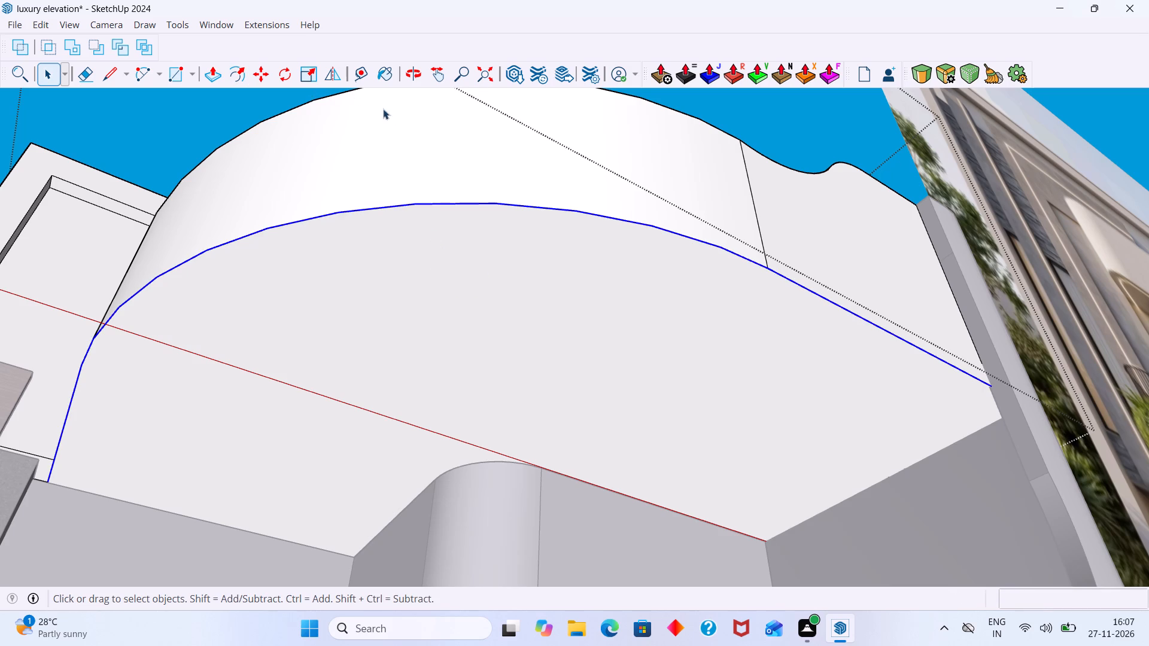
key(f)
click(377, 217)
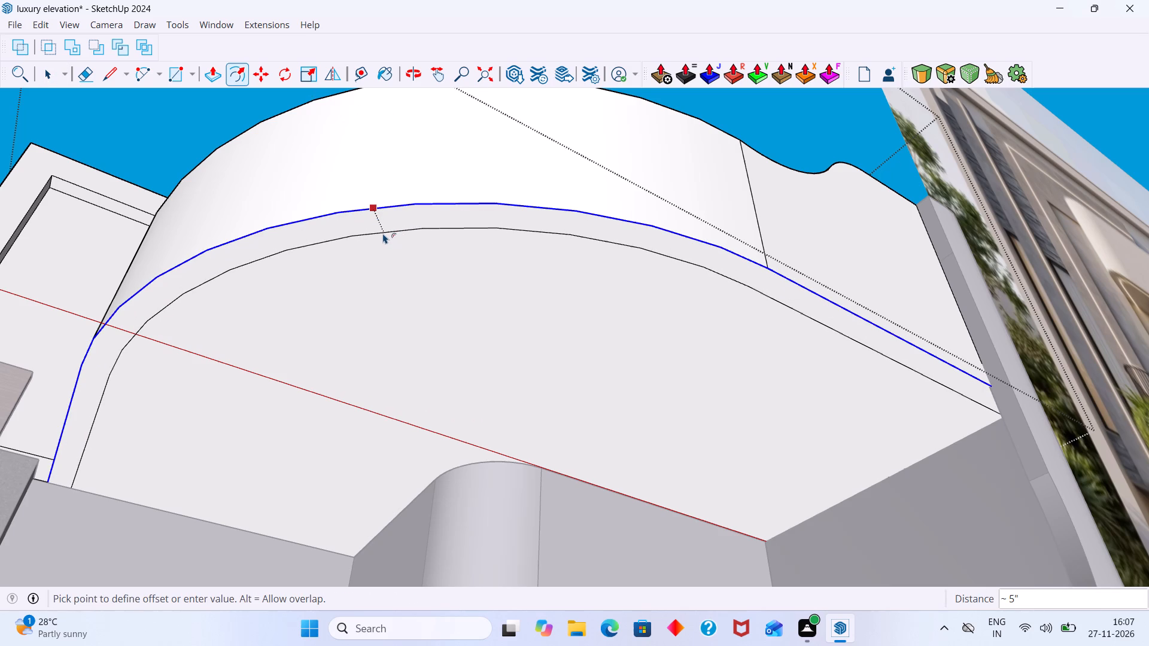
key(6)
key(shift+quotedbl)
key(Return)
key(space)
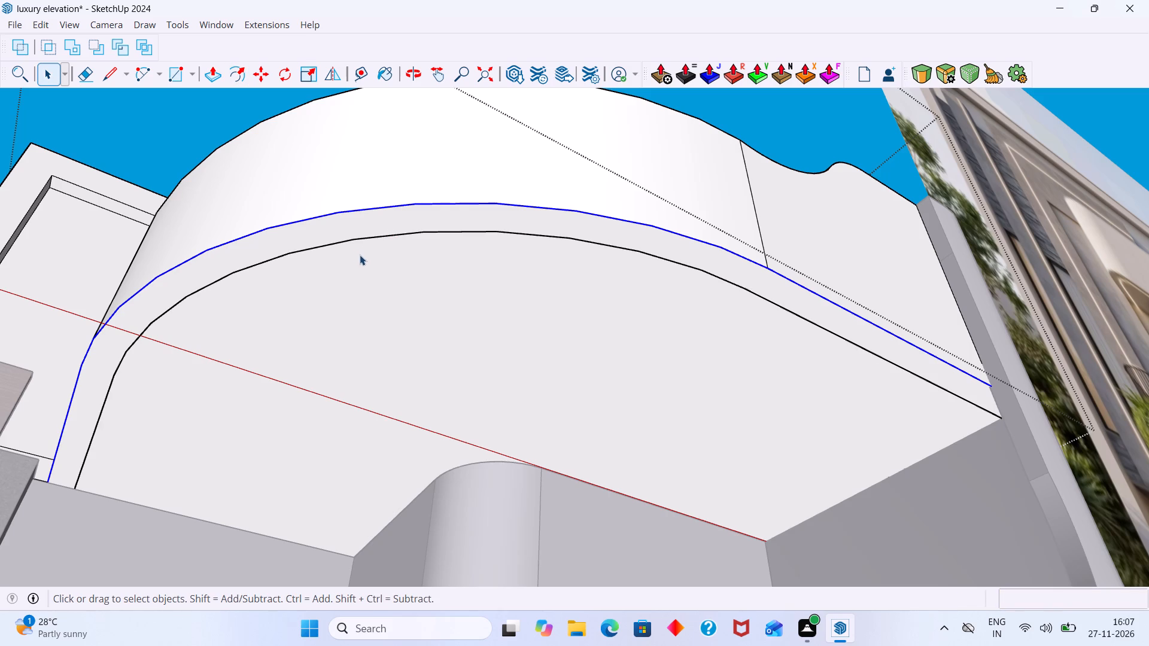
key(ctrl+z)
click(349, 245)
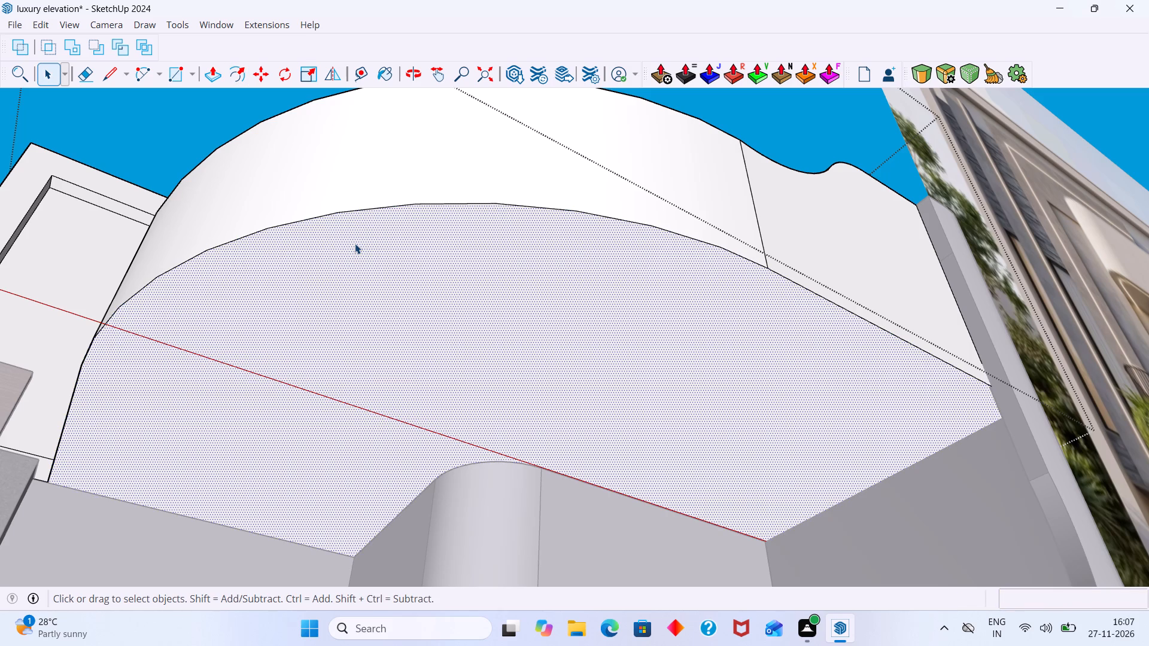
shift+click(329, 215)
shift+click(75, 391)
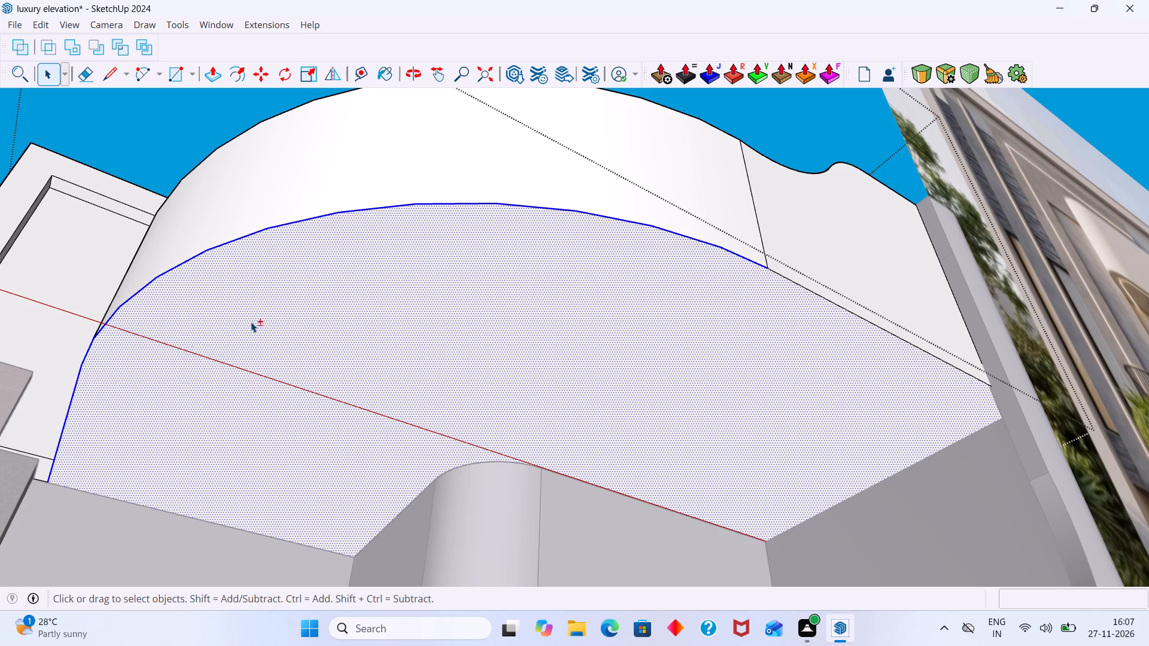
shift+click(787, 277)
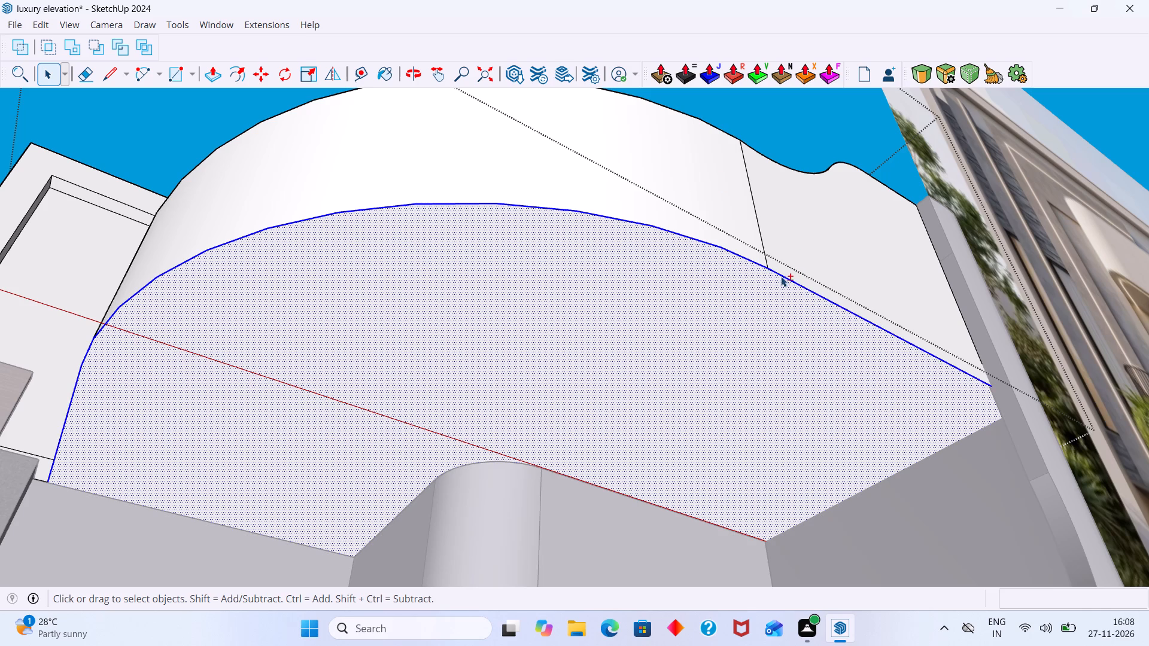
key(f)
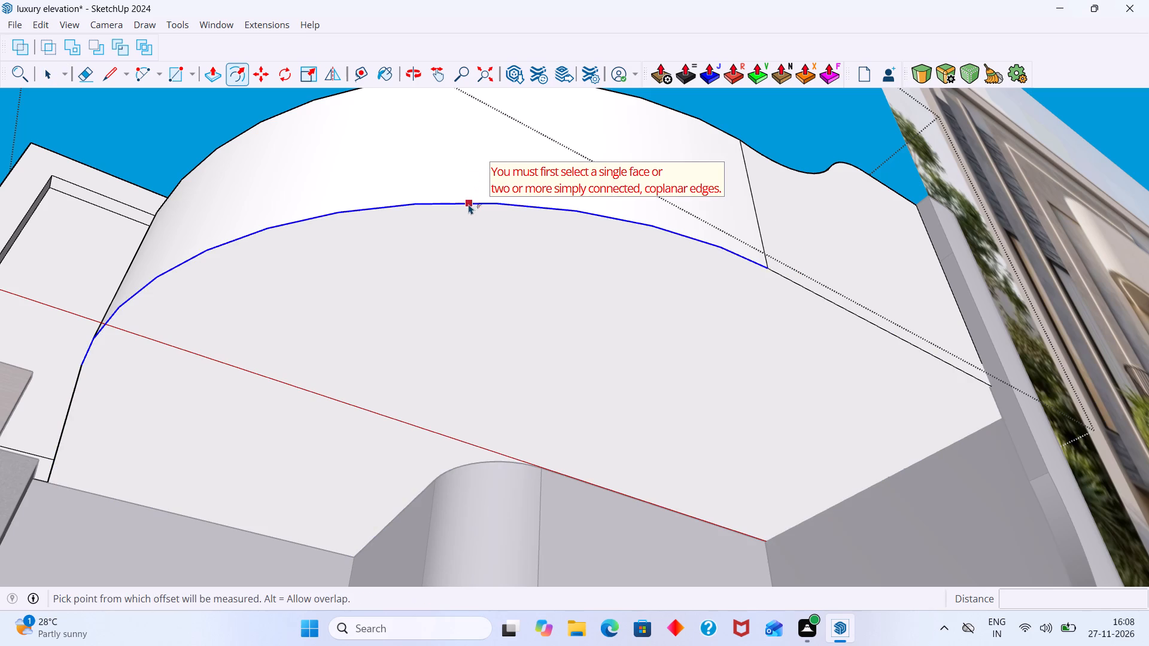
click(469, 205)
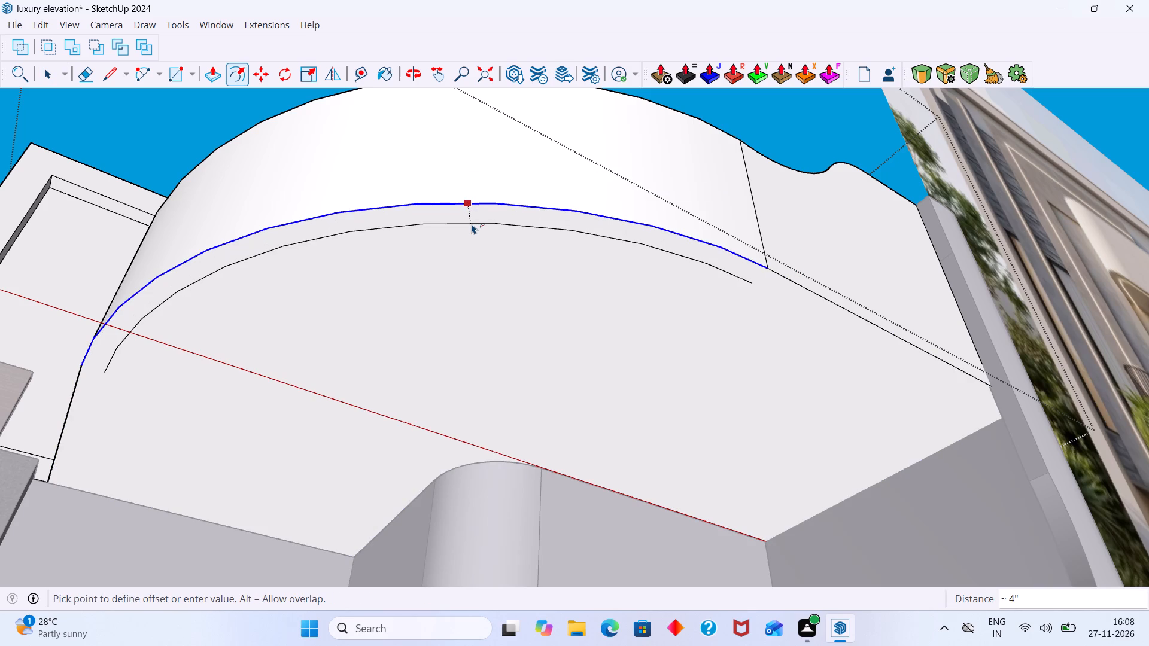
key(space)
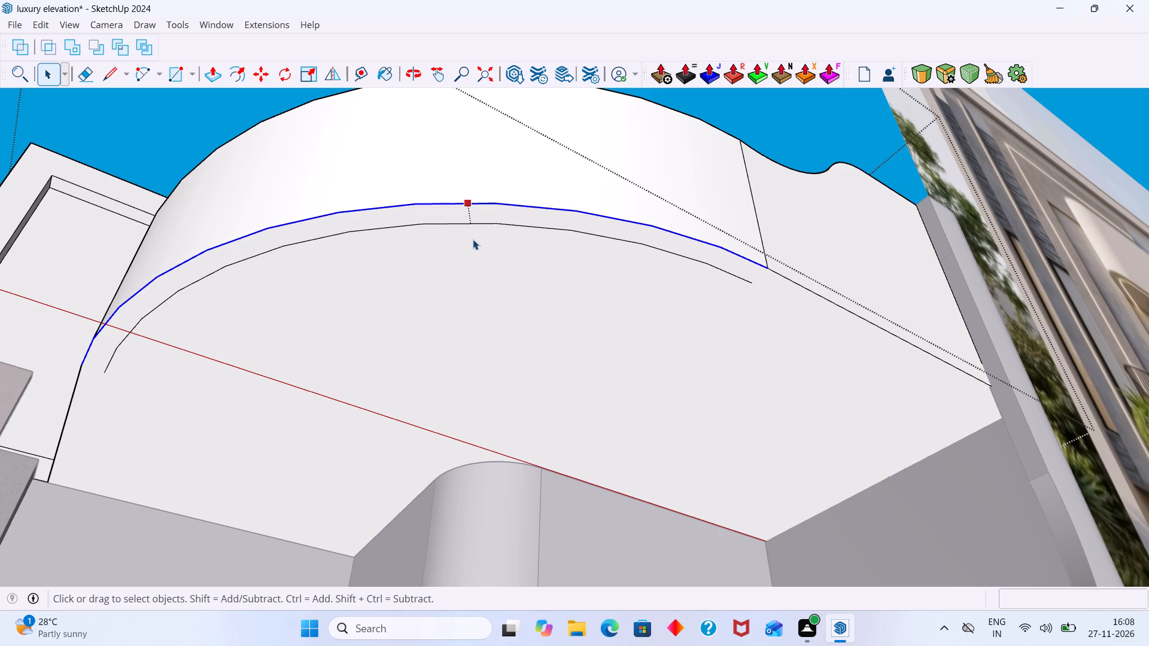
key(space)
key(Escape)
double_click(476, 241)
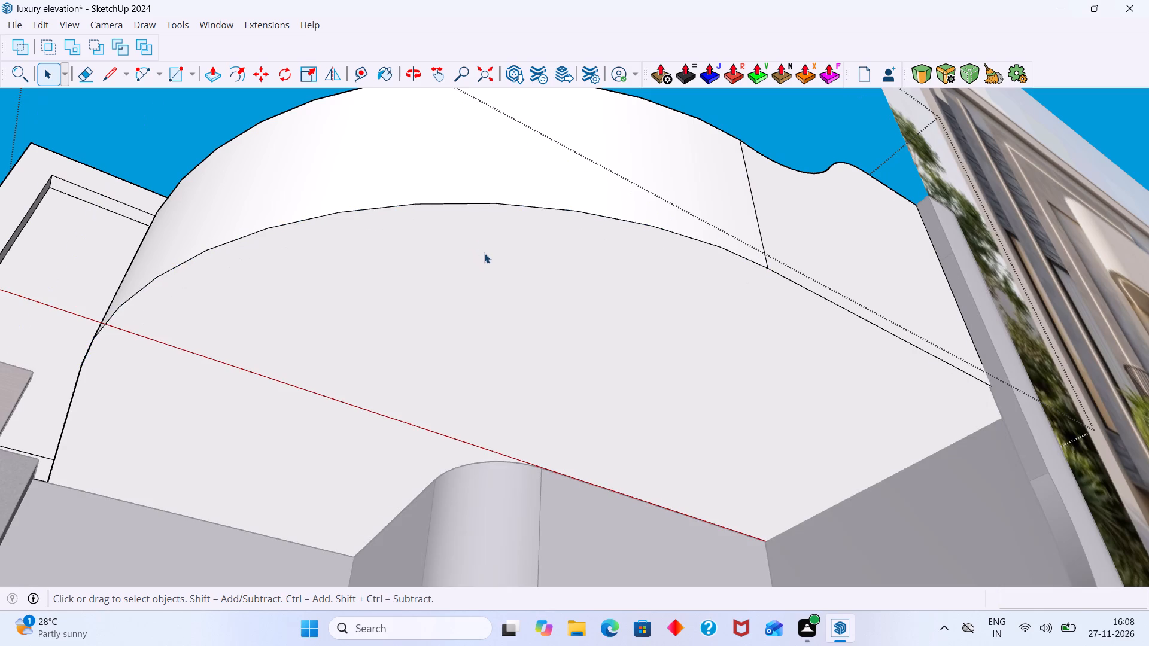
Offset the curved front edge of the canopy's underside inward by 6".
click(485, 252)
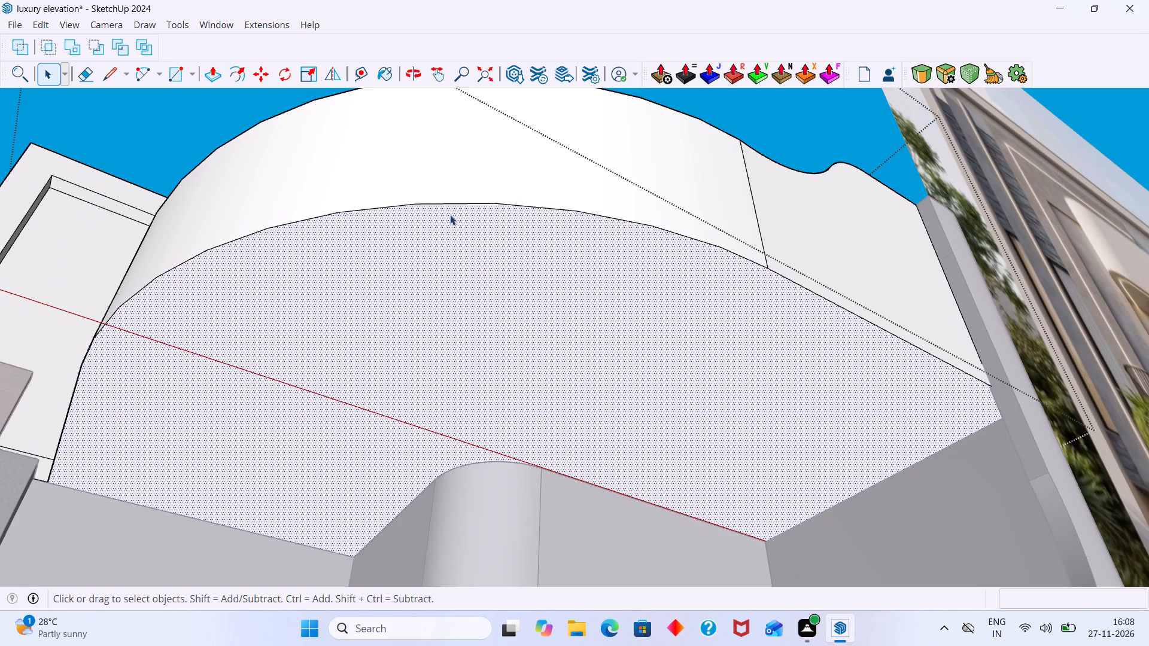
drag(449, 213, 442, 199)
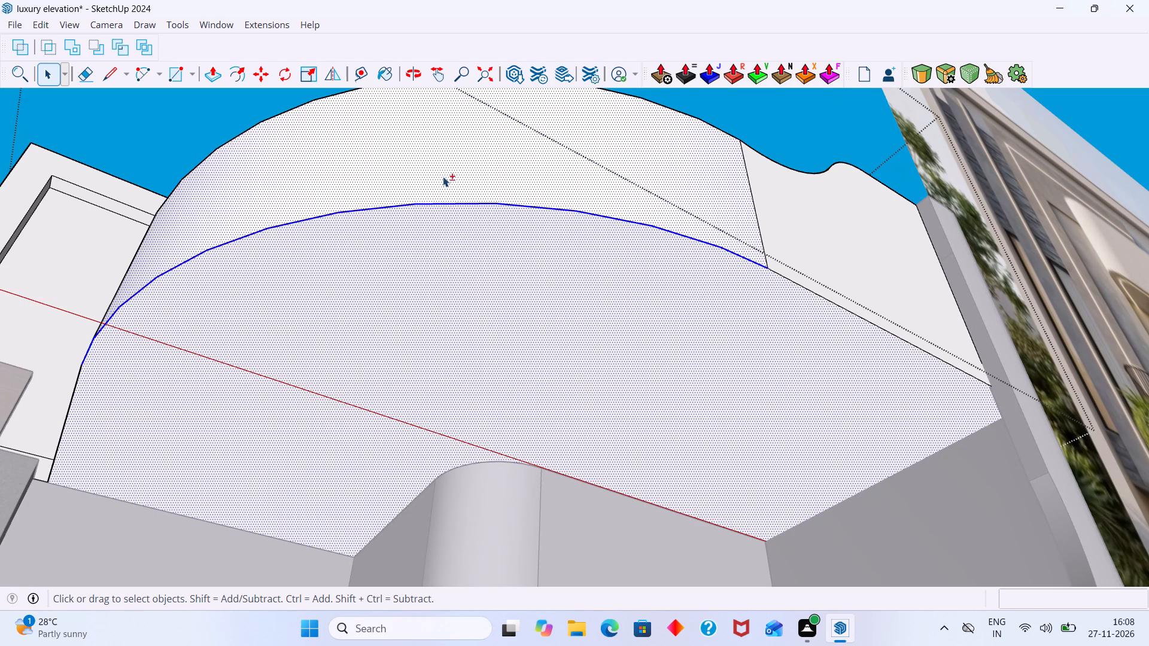
shift+click(443, 176)
shift+scroll(633, 216, up, 4)
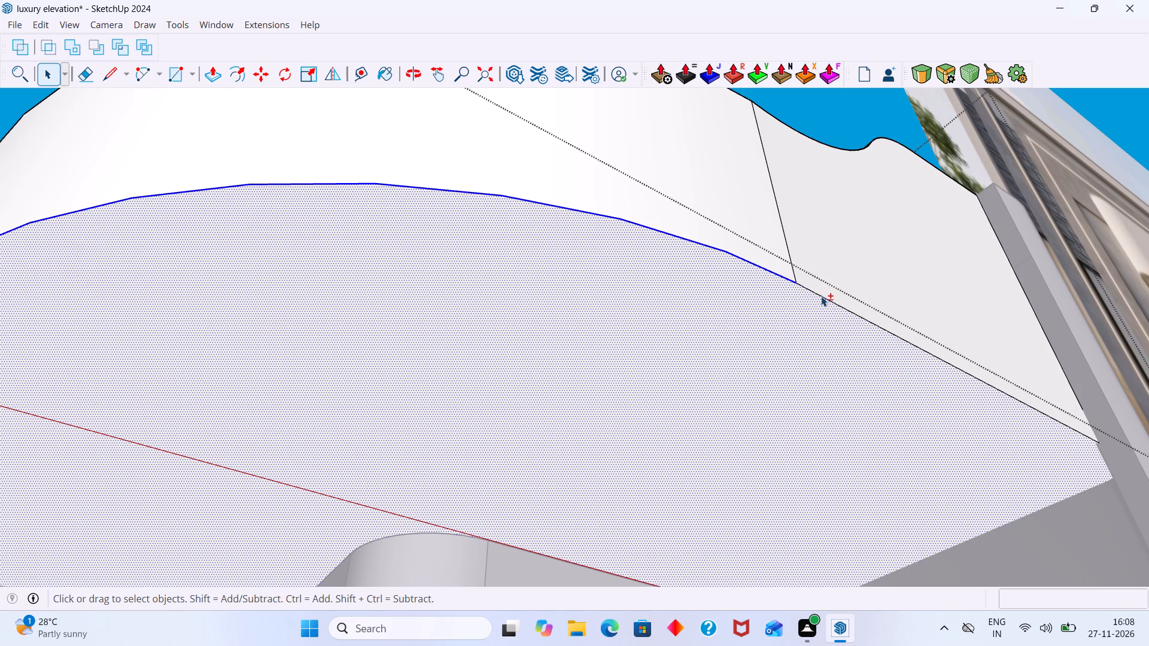
shift+click(821, 296)
shift+click(711, 322)
shift+scroll(630, 290, down, 6)
shift+scroll(464, 295, up, 1)
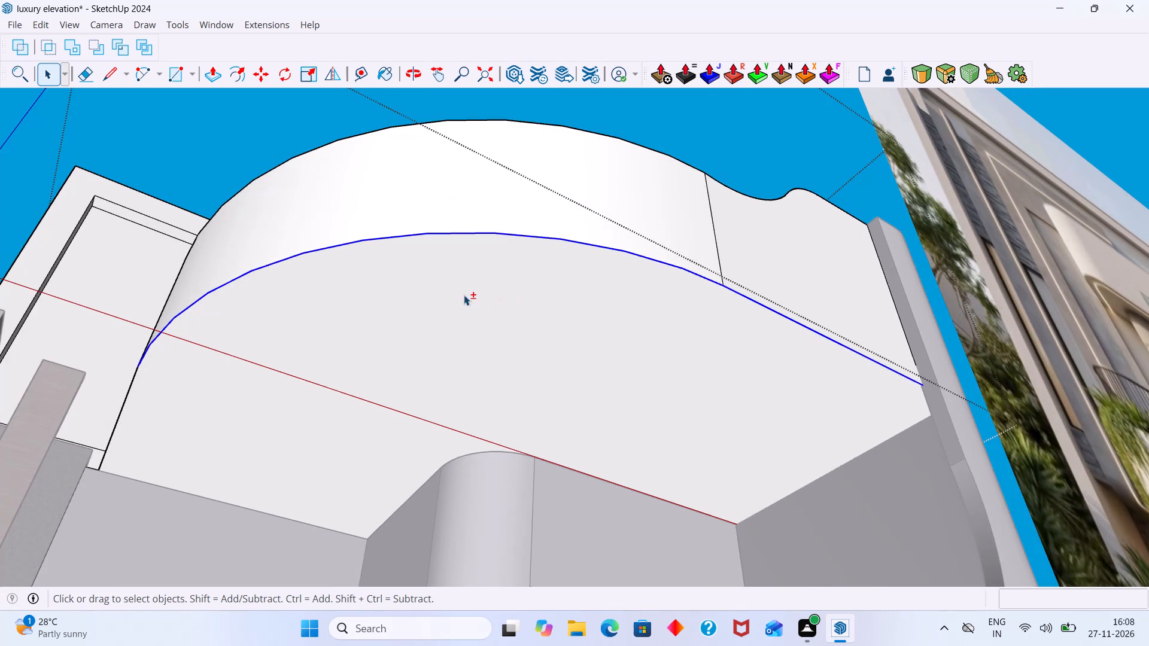
shift+scroll(464, 295, up, 2)
shift+click(459, 294)
shift+middle_drag(452, 274, 701, 215)
shift+scroll(301, 342, up, 2)
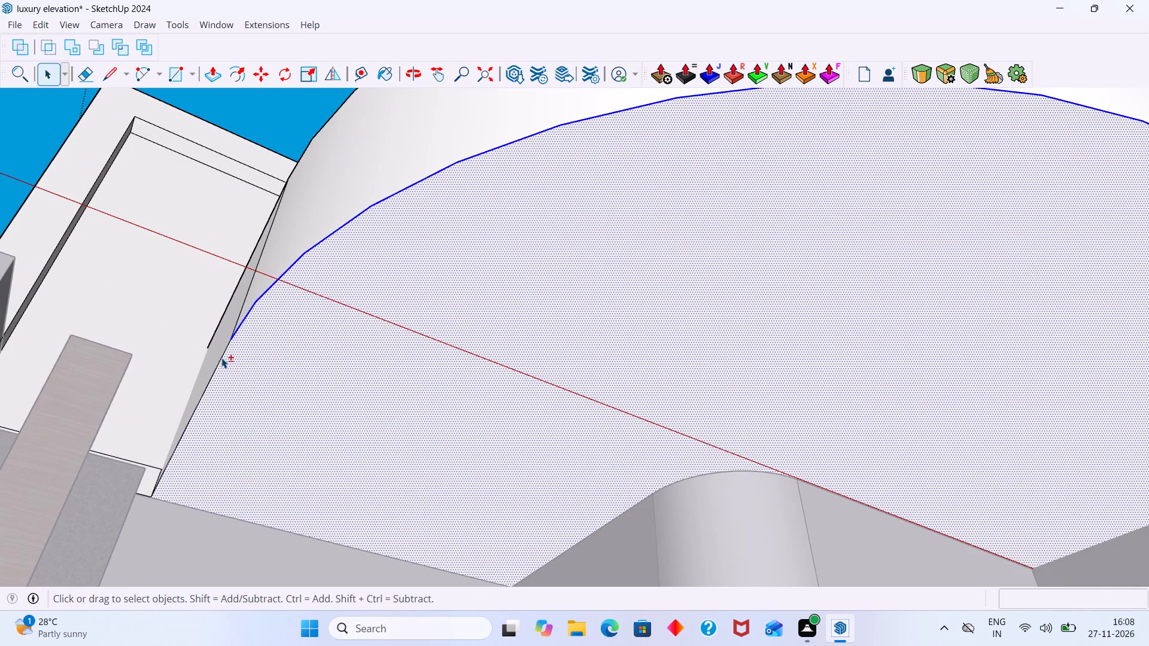
shift+click(221, 358)
key(f)
click(406, 192)
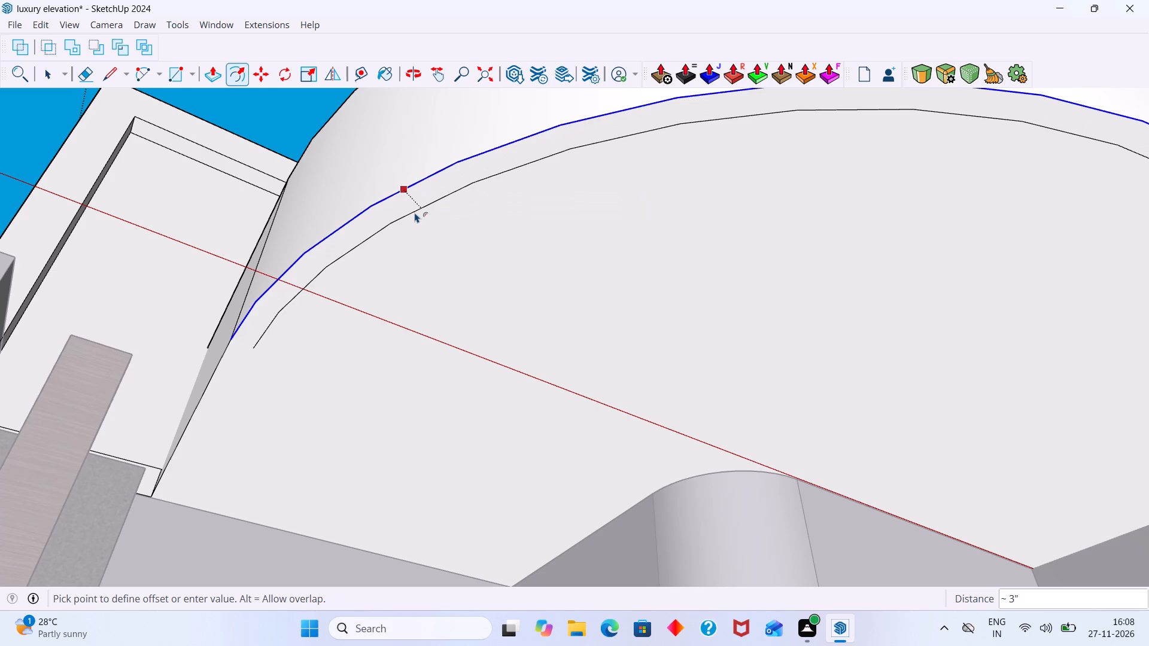
text(6")
key(Return)
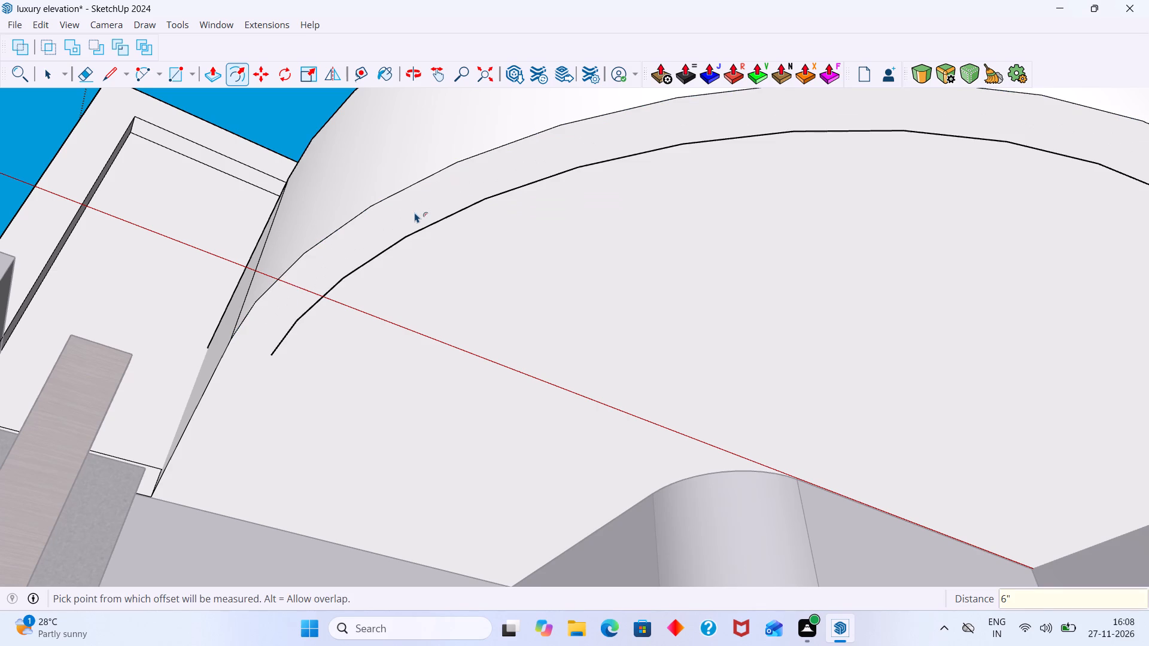
key(space)
Offset the boundary of the curved canopy's underside face inward by 6".
click(432, 215)
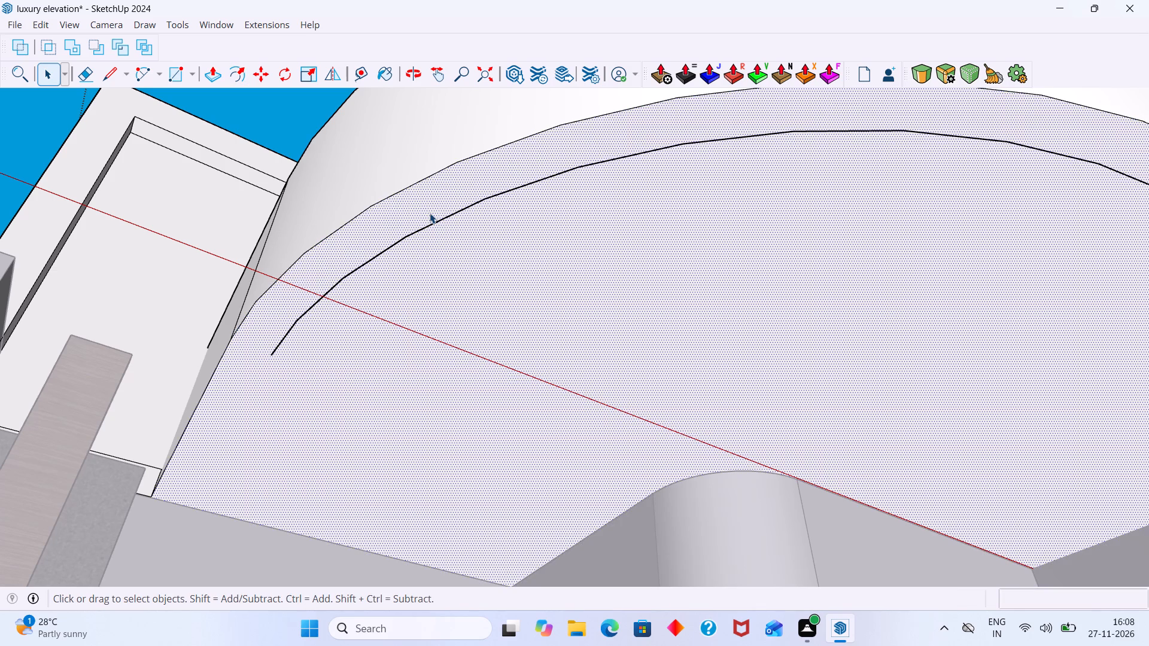
scroll(503, 205, down, 6)
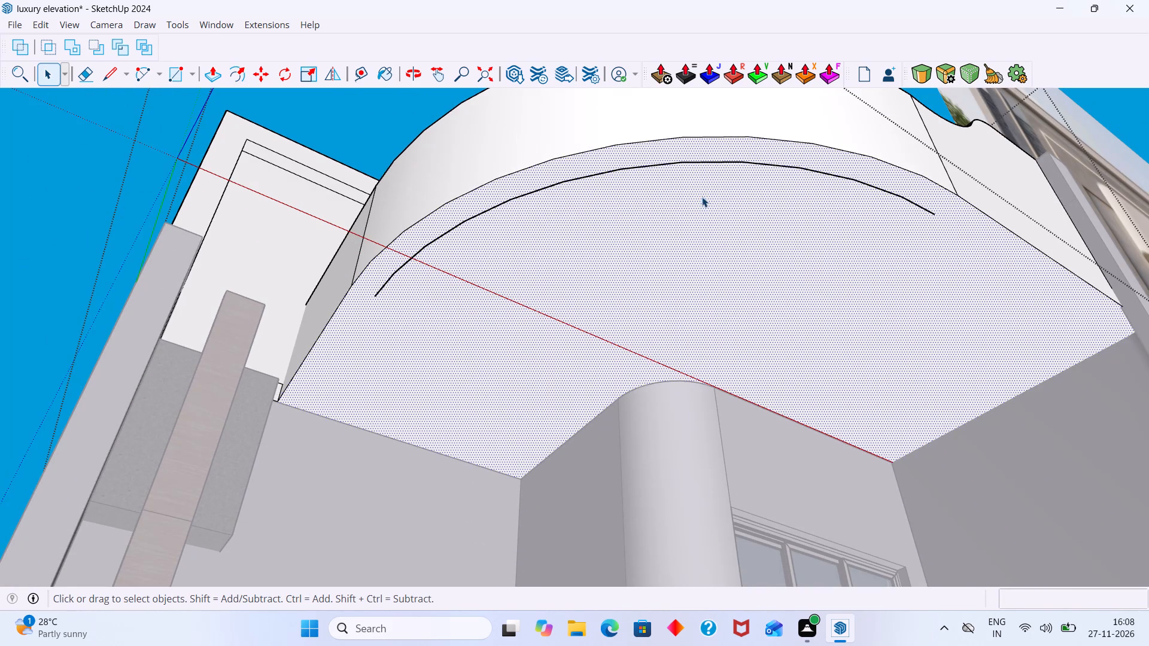
shift+middle_drag(701, 195, 647, 178)
scroll(359, 288, up, 3)
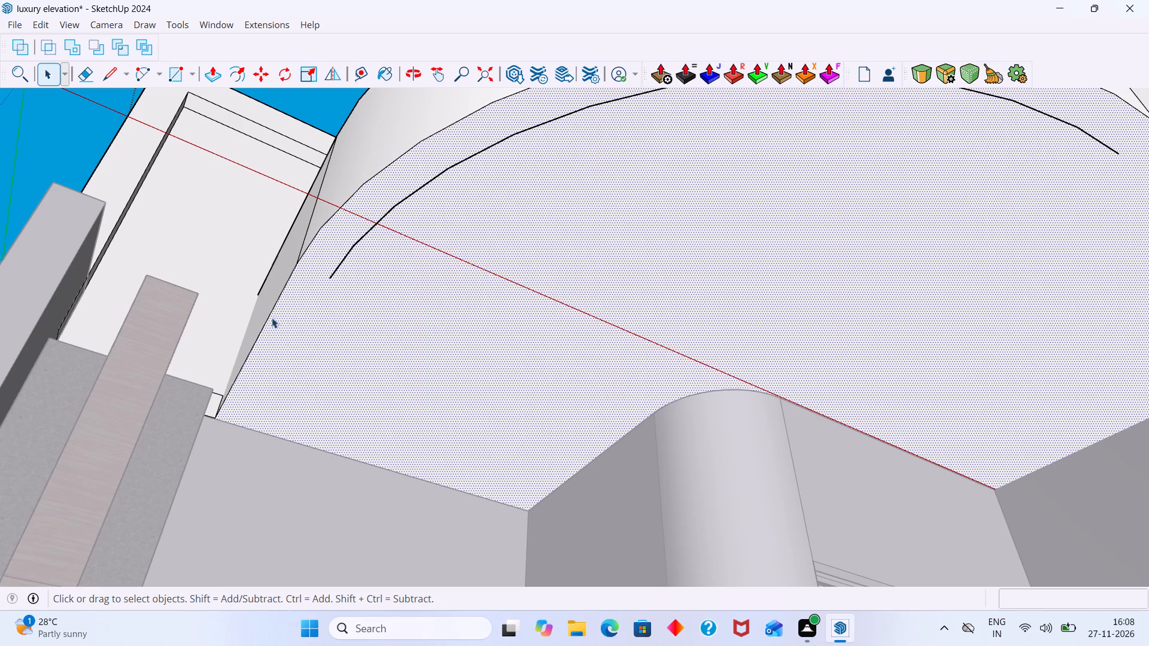
click(270, 318)
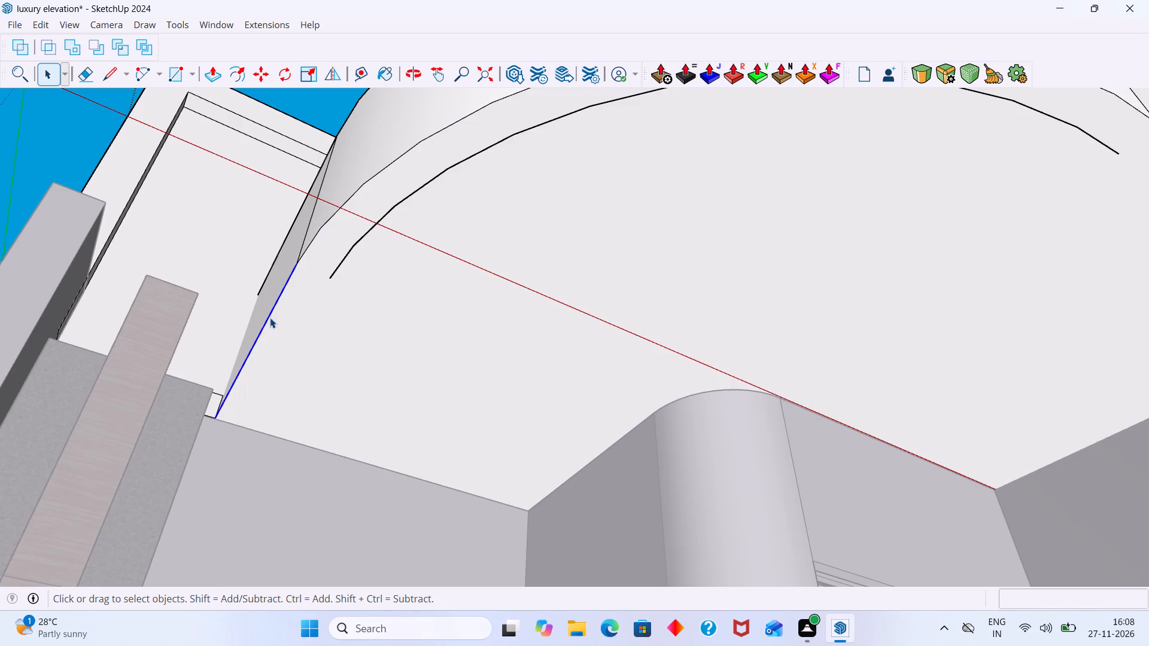
key(f)
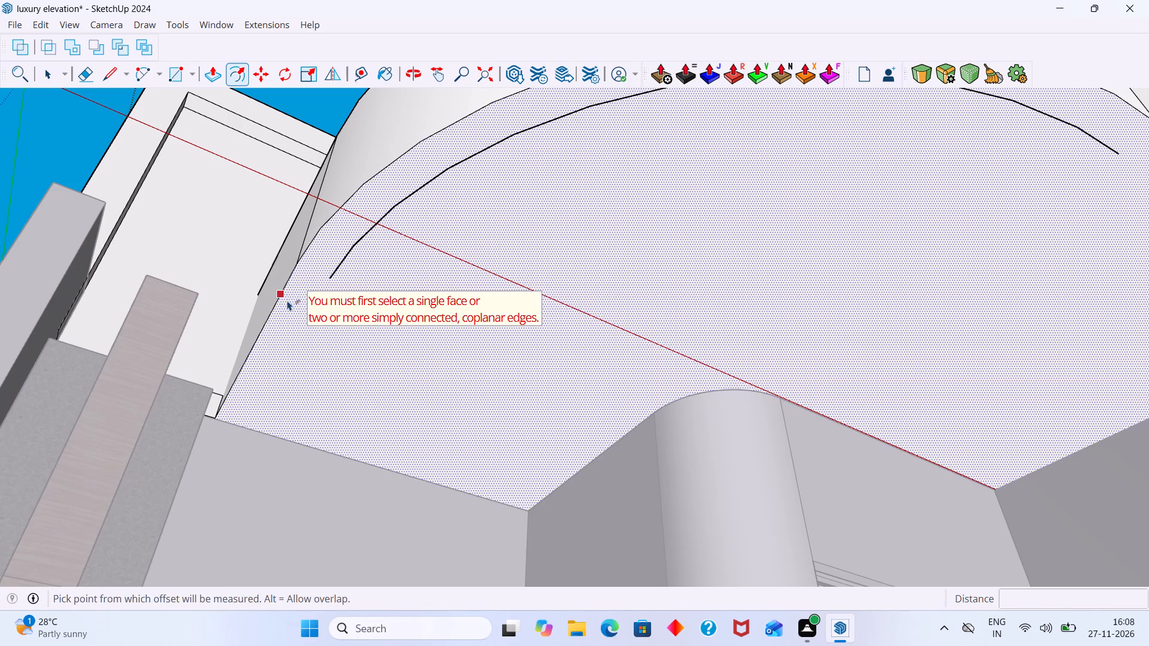
click(287, 300)
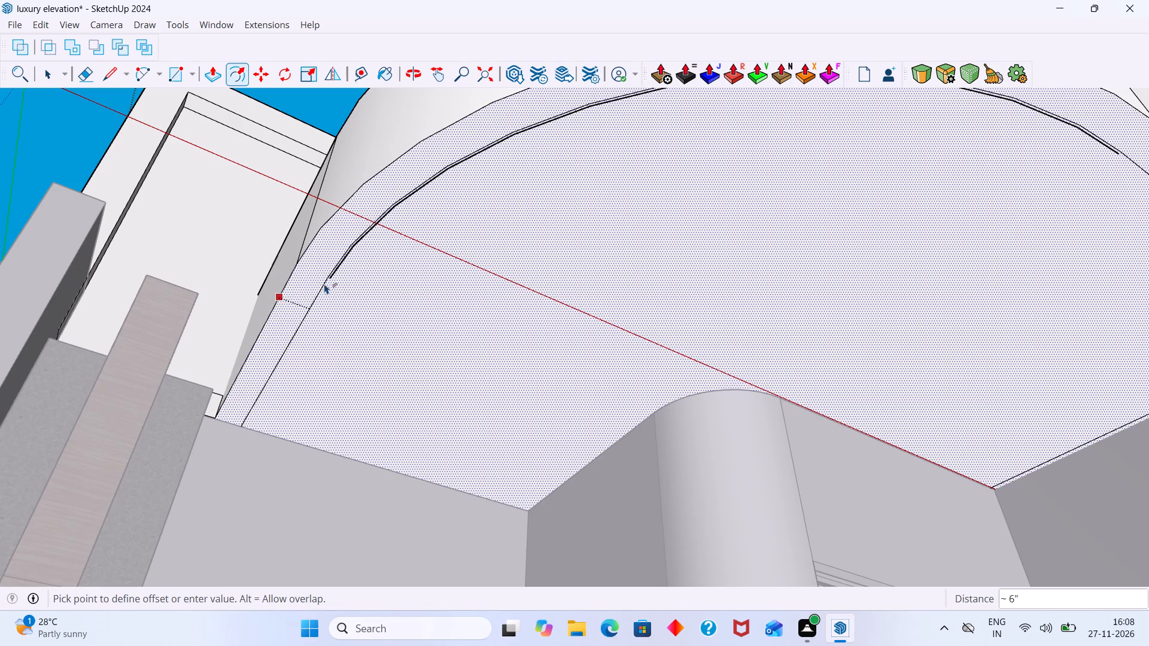
scroll(327, 285, up, 2)
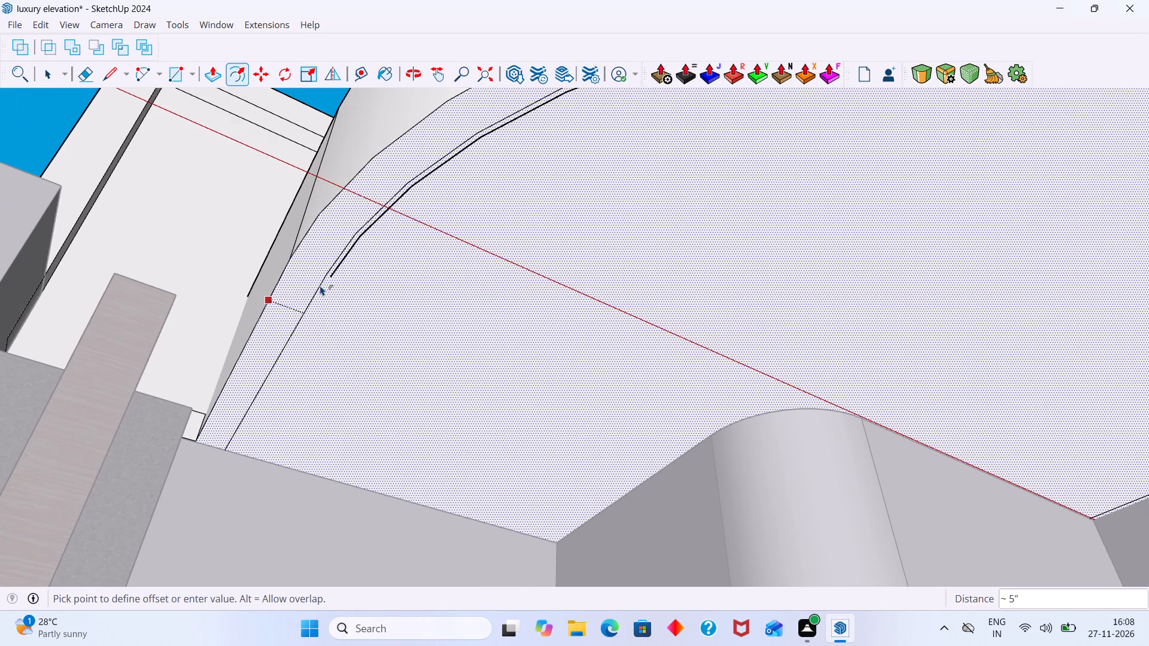
text(6")
key(Return)
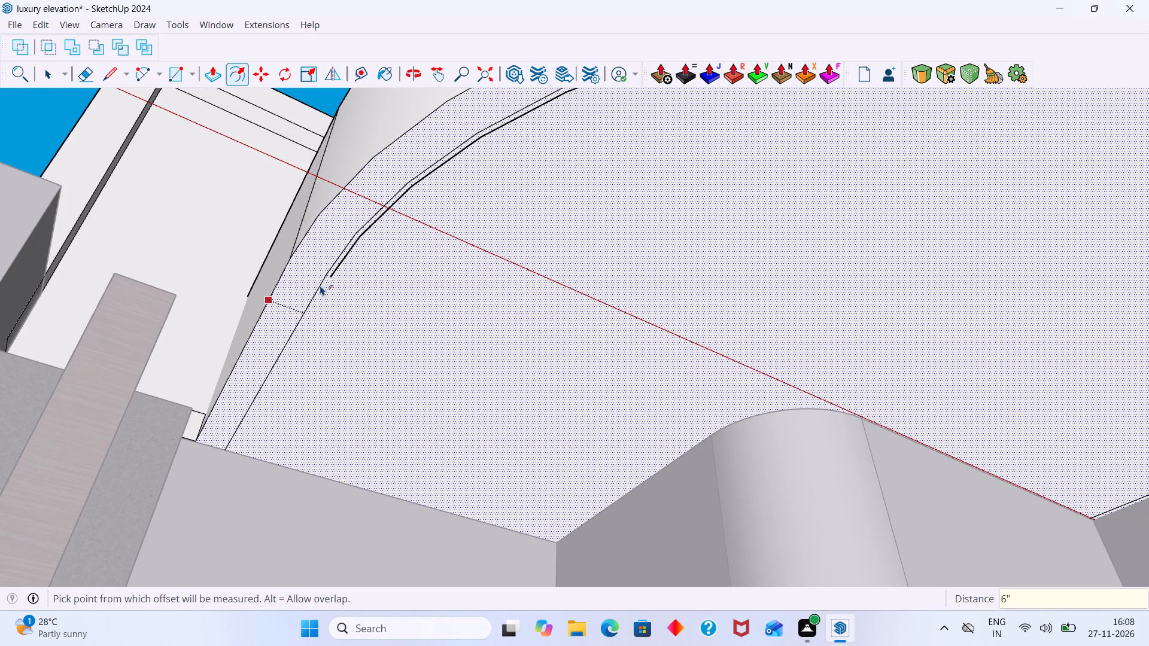
key(space)
scroll(406, 246, down, 11)
scroll(685, 161, up, 6)
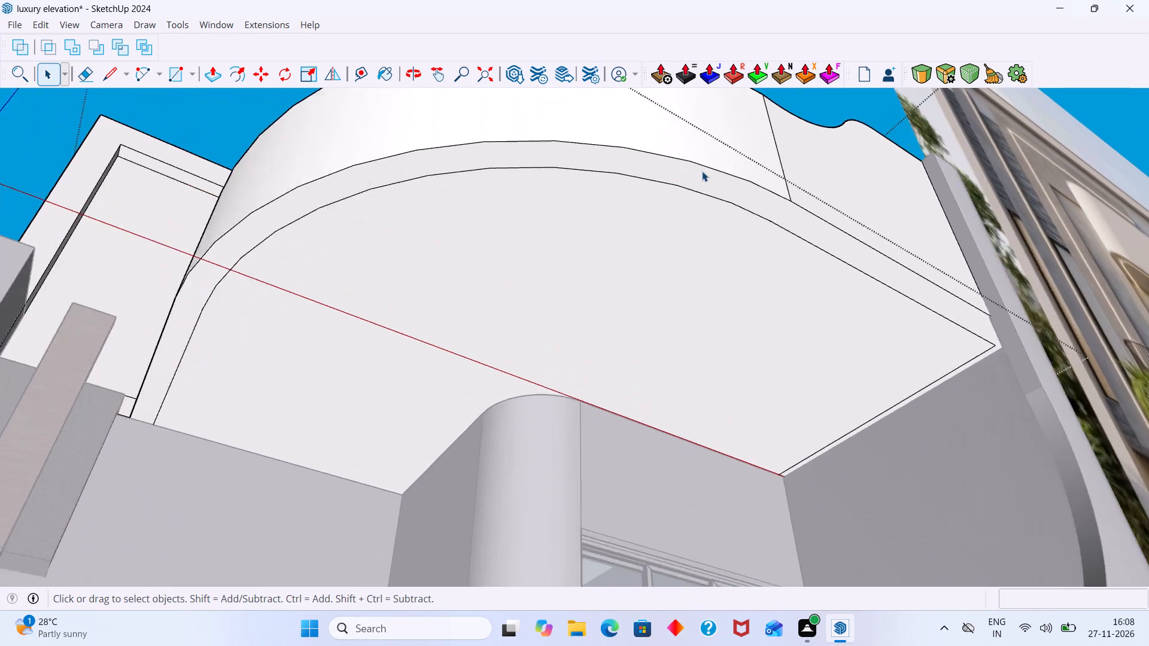
Push the inner face of the canopy's underside upward by 2" to form a recess inside the border.
scroll(702, 171, up, 4)
middle_drag(694, 177, 609, 170)
click(506, 235)
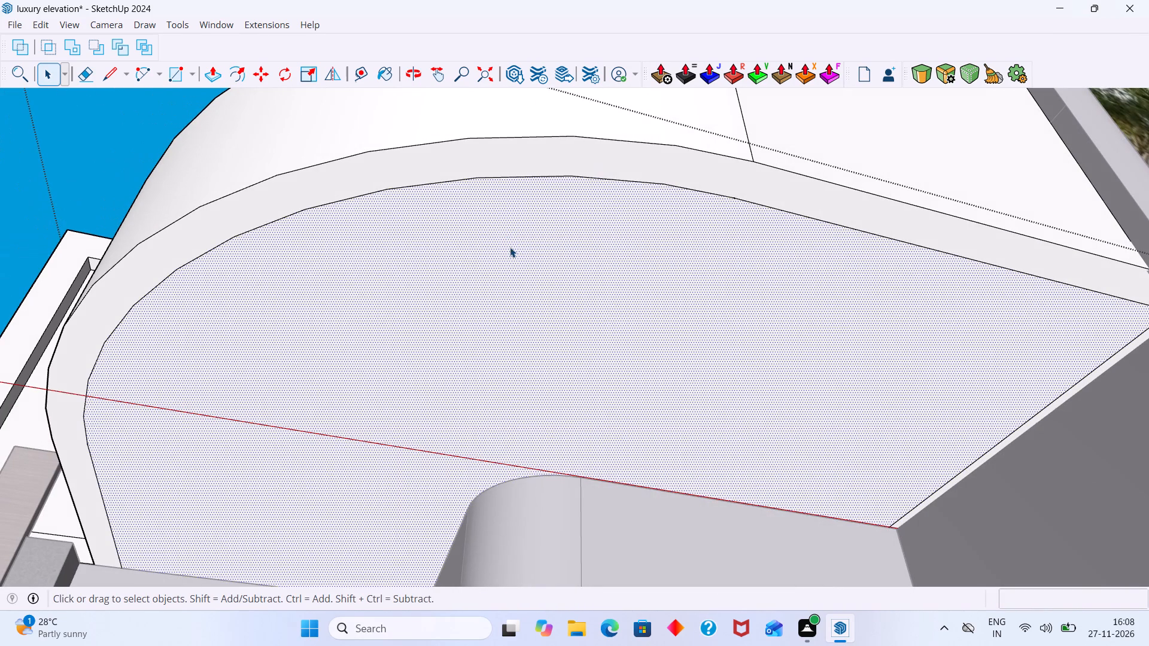
key(p)
click(509, 246)
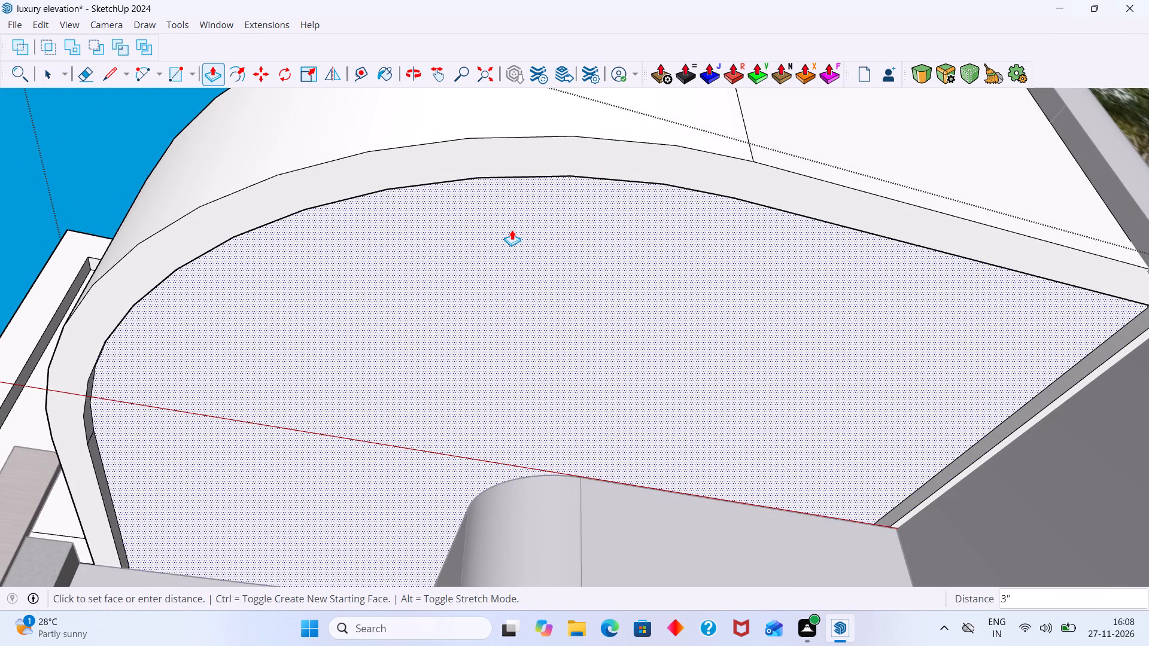
text(2")
key(Return)
key(space)
Examine the recessed canopy underside and its border from several angles around the curved front.
scroll(433, 227, down, 1)
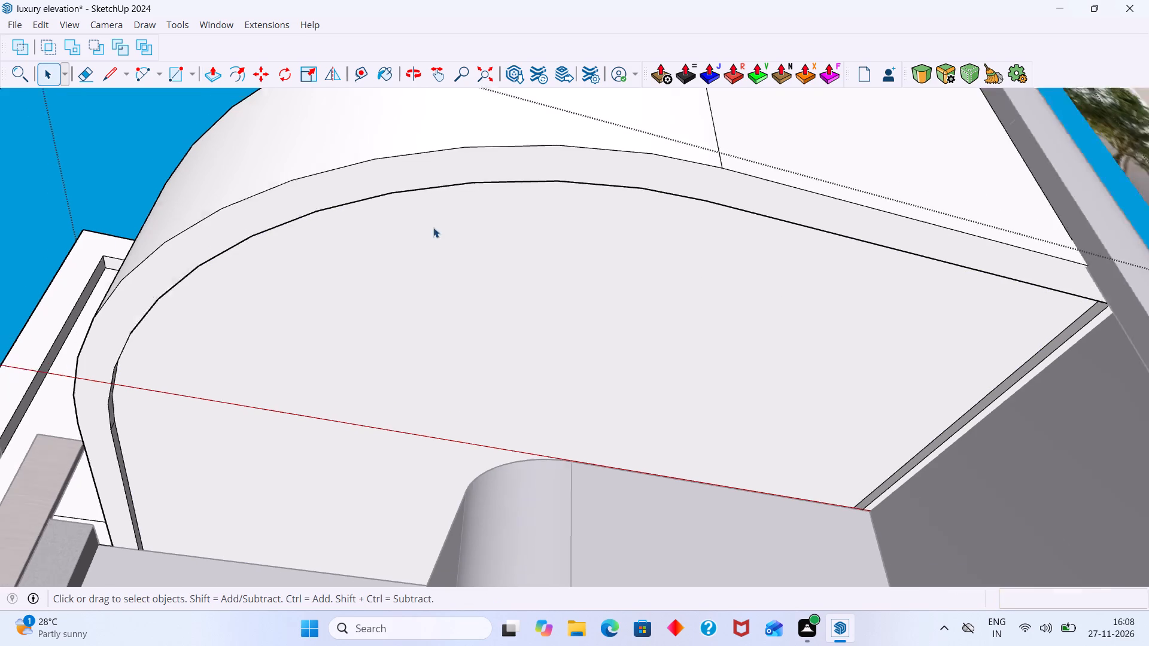
scroll(433, 227, down, 4)
middle_drag(406, 232, 246, 188)
scroll(433, 206, up, 6)
middle_drag(589, 196, 494, 182)
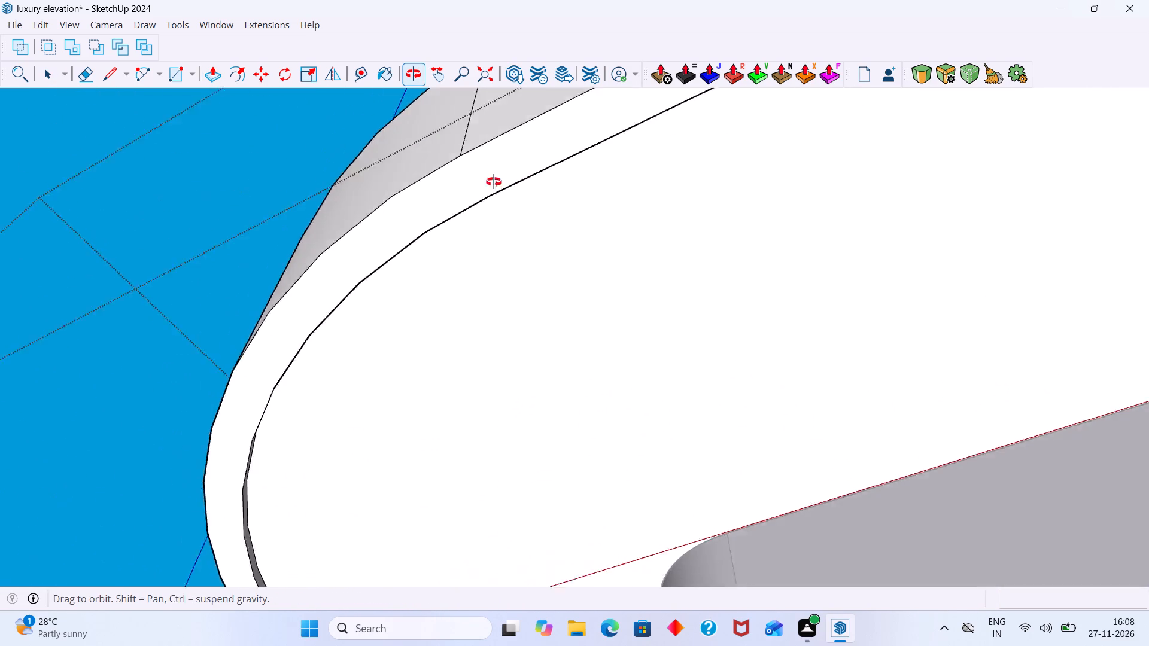
middle_drag(494, 182, 441, 348)
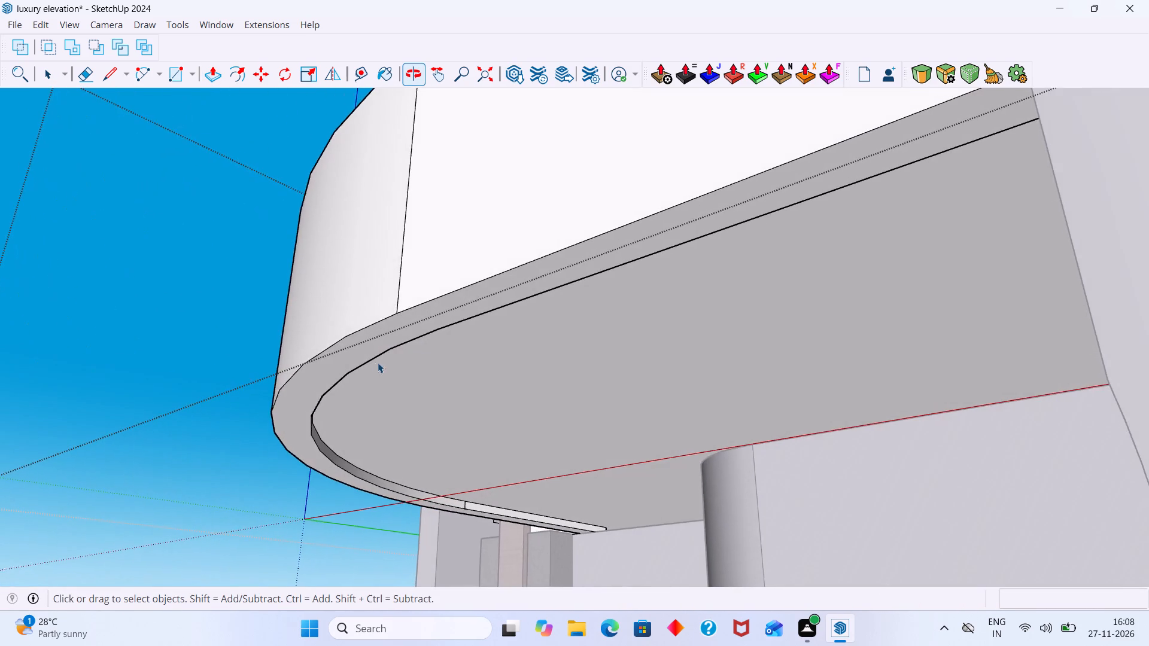
scroll(369, 362, up, 2)
scroll(366, 355, down, 6)
middle_drag(370, 347, 354, 239)
scroll(364, 246, down, 1)
middle_drag(375, 252, 504, 266)
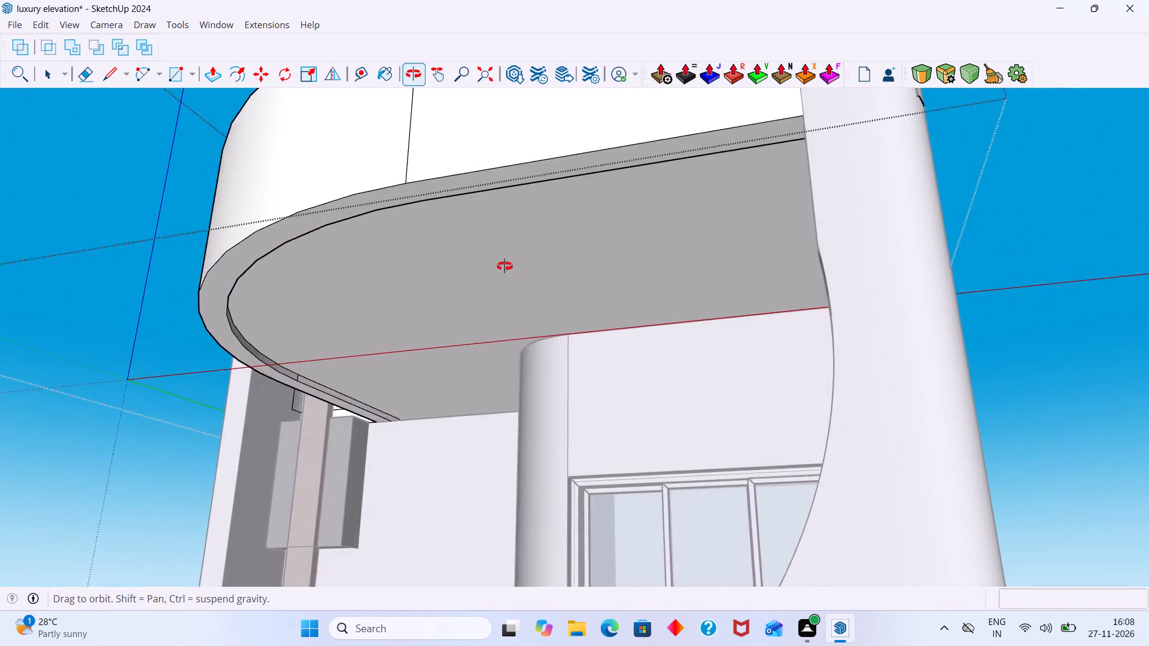
middle_drag(504, 266, 536, 266)
scroll(526, 260, down, 7)
middle_drag(461, 303, 691, 351)
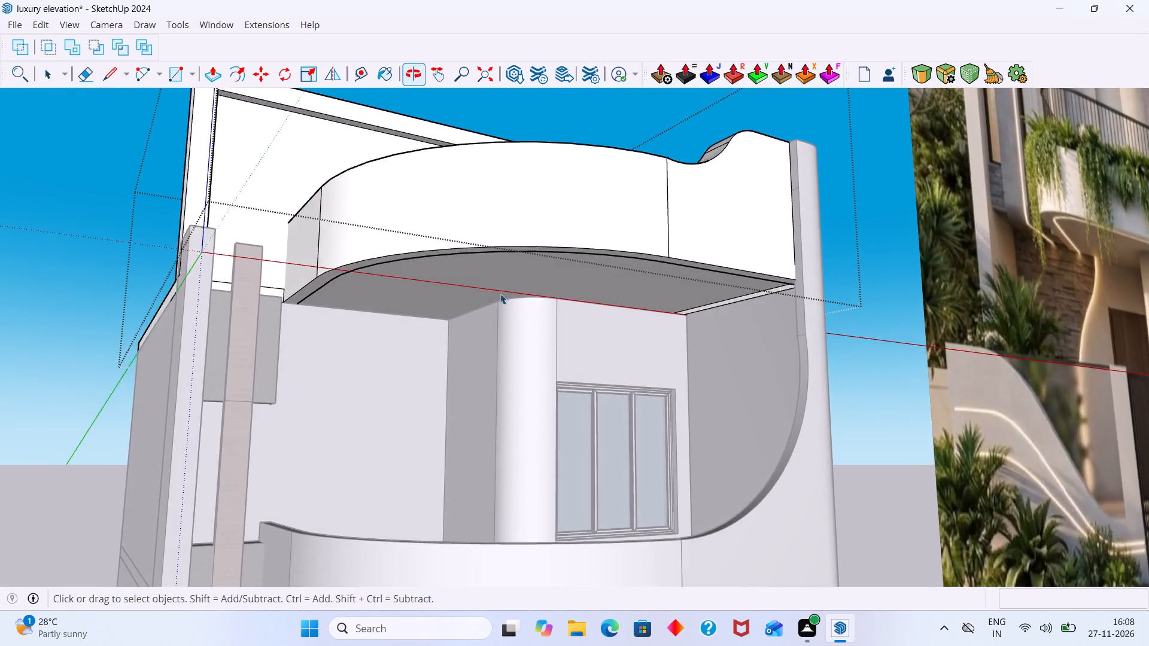
Copy the recess's lower edges along both straight sides, the front curve and the side wall up 1" to the recess wall's midpoint.
scroll(305, 291, up, 11)
middle_drag(386, 327, 230, 347)
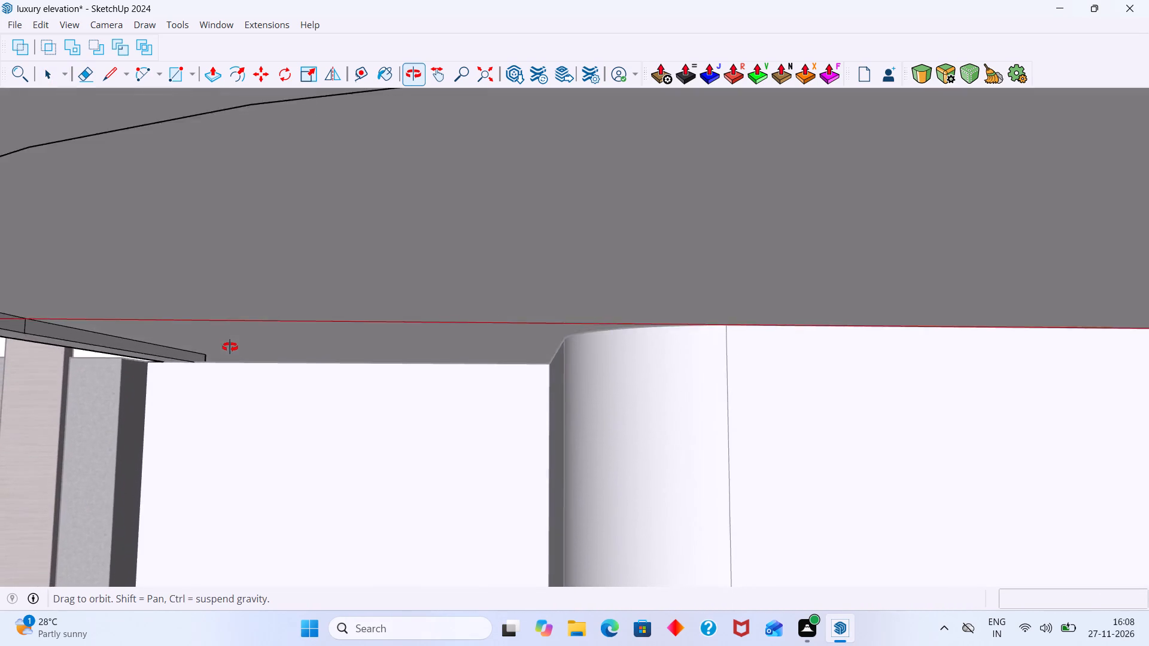
middle_drag(230, 347, 310, 276)
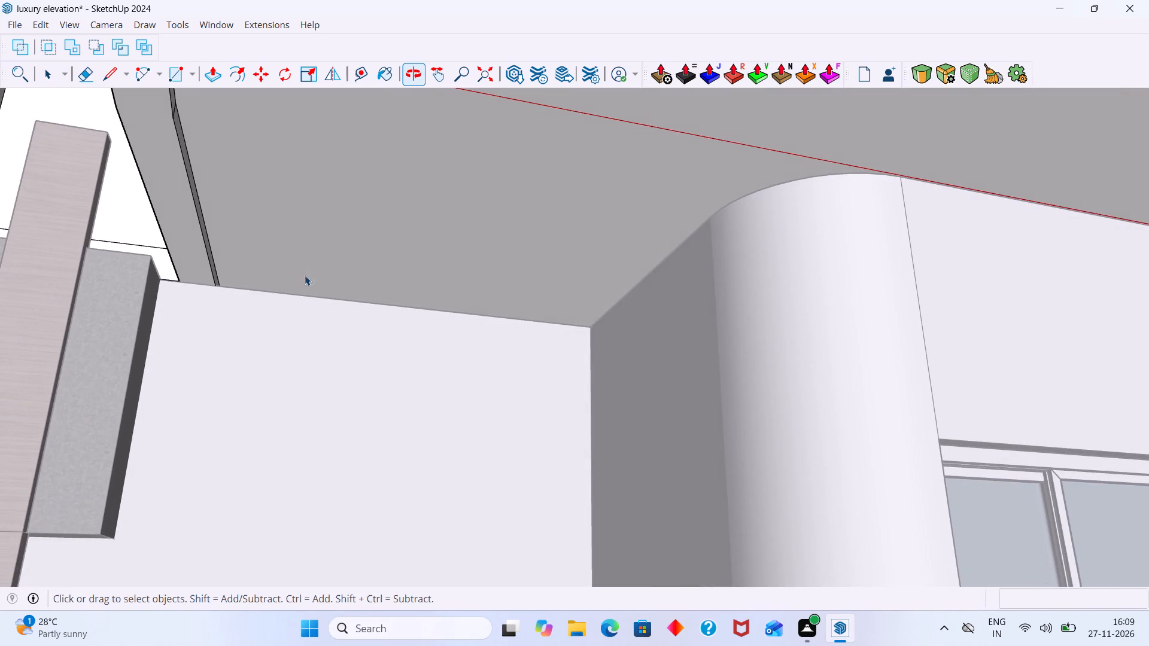
scroll(250, 240, down, 4)
scroll(226, 235, up, 10)
middle_drag(207, 222, 184, 224)
scroll(189, 223, up, 2)
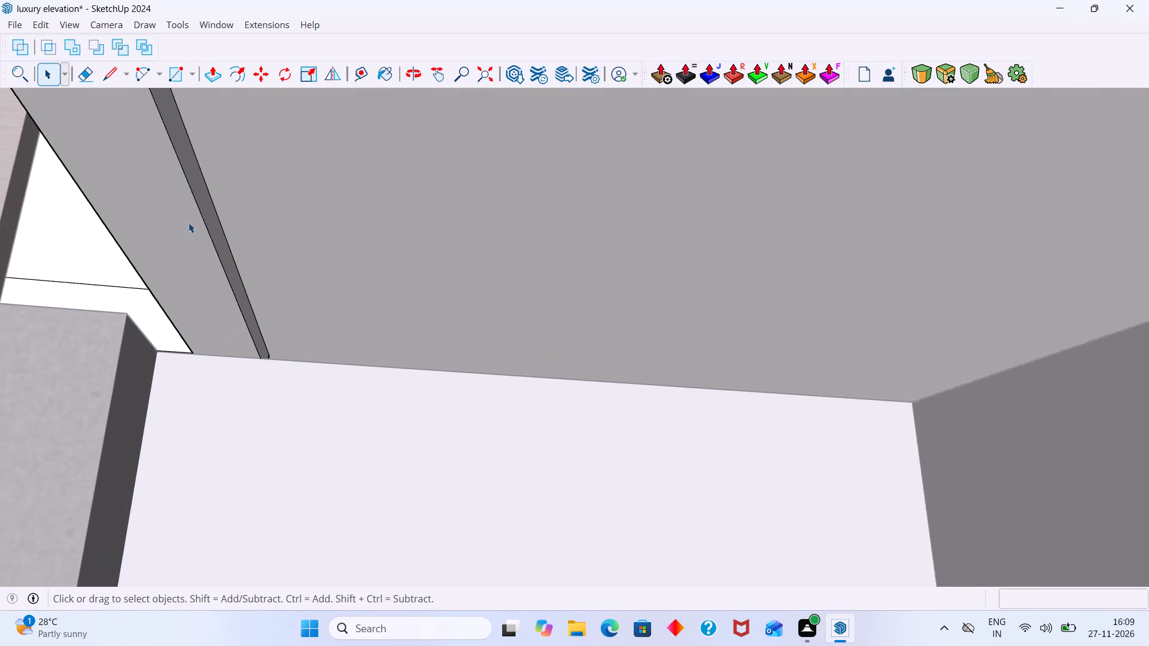
scroll(189, 223, up, 4)
click(206, 217)
scroll(206, 218, down, 11)
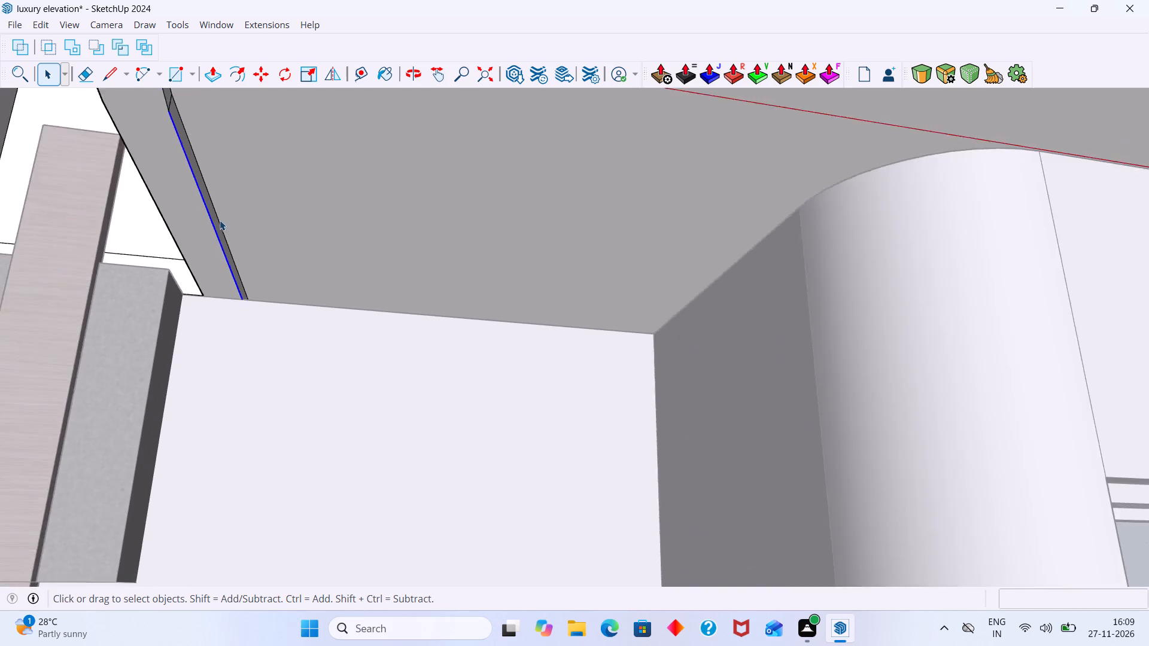
scroll(220, 220, down, 10)
scroll(216, 182, up, 7)
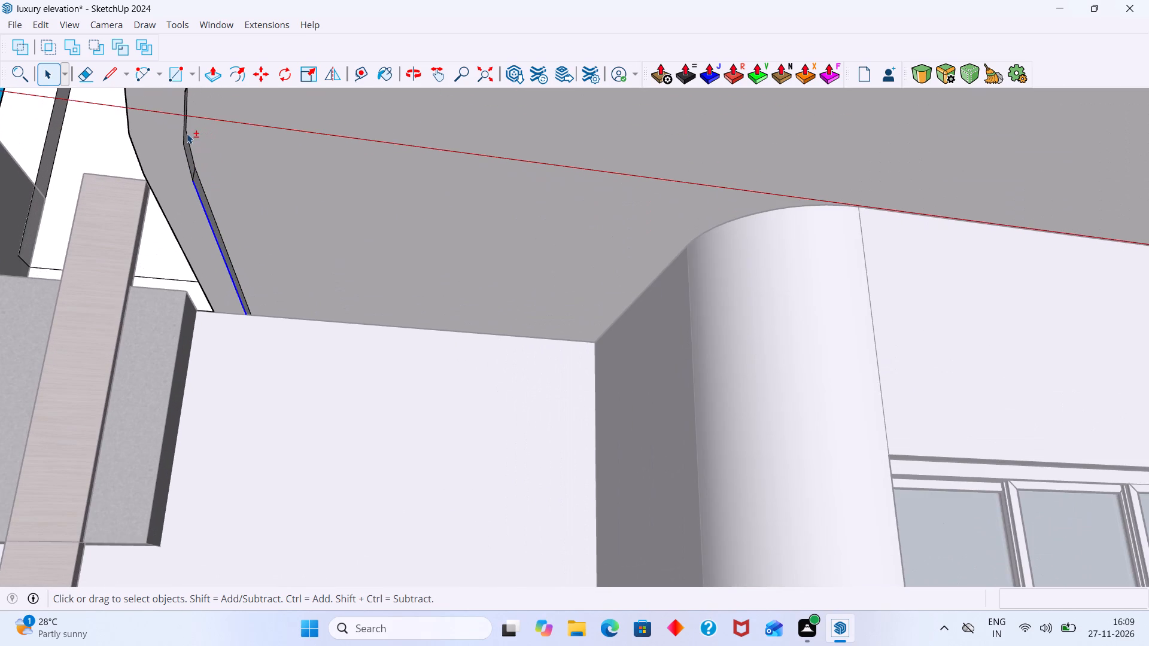
shift+click(184, 135)
shift+scroll(187, 144, down, 11)
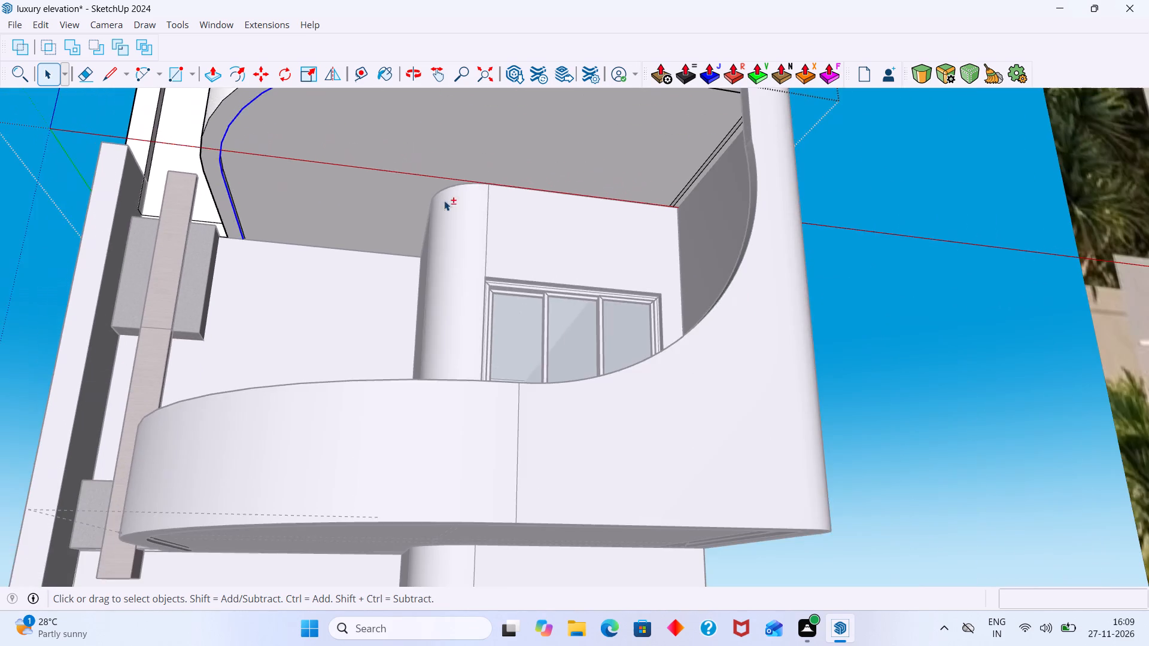
shift+scroll(586, 153, down, 4)
shift+middle_drag(600, 142, 604, 202)
shift+scroll(561, 148, up, 12)
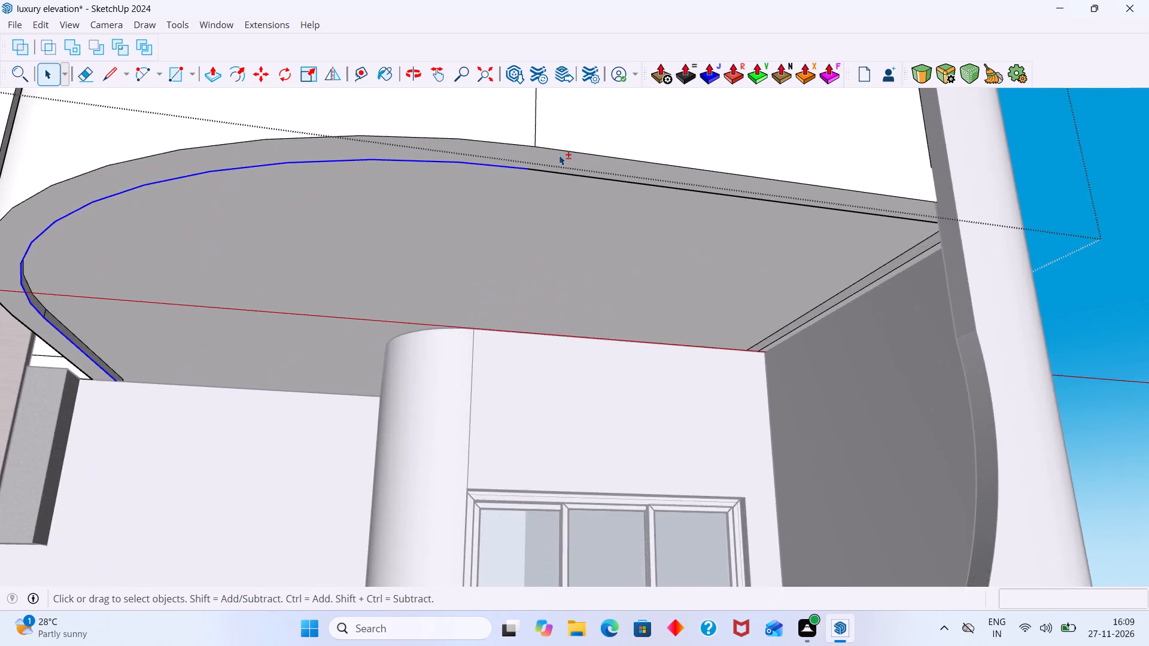
shift+scroll(559, 155, up, 7)
shift+click(532, 185)
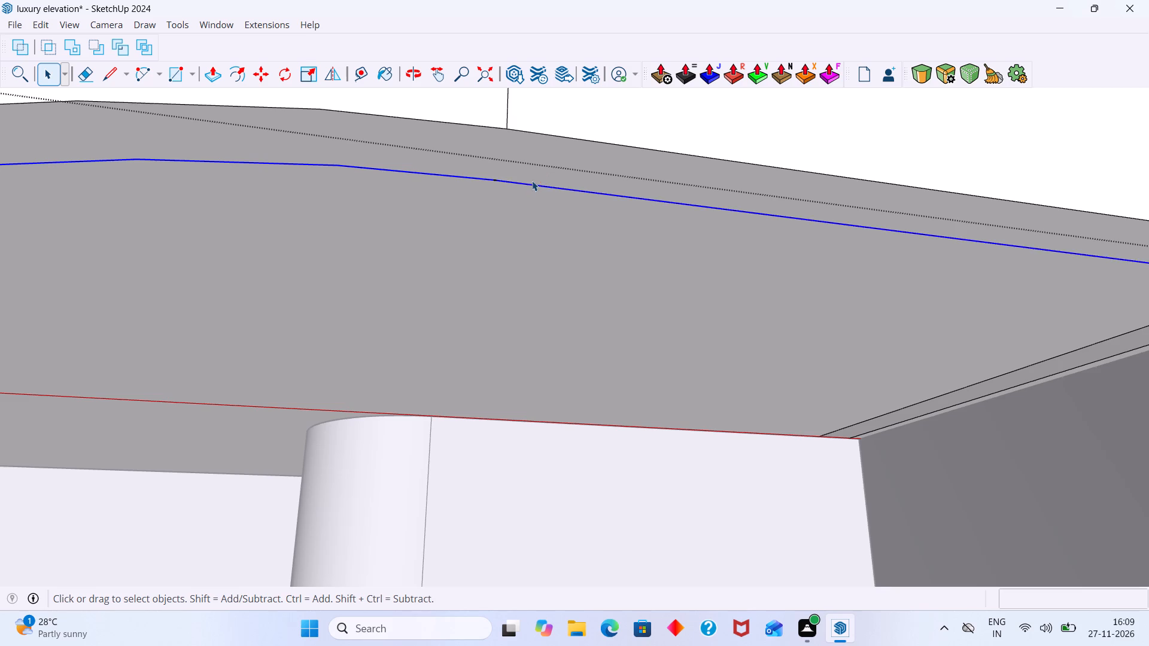
scroll(533, 182, down, 8)
middle_drag(533, 200, 616, 169)
scroll(595, 160, up, 11)
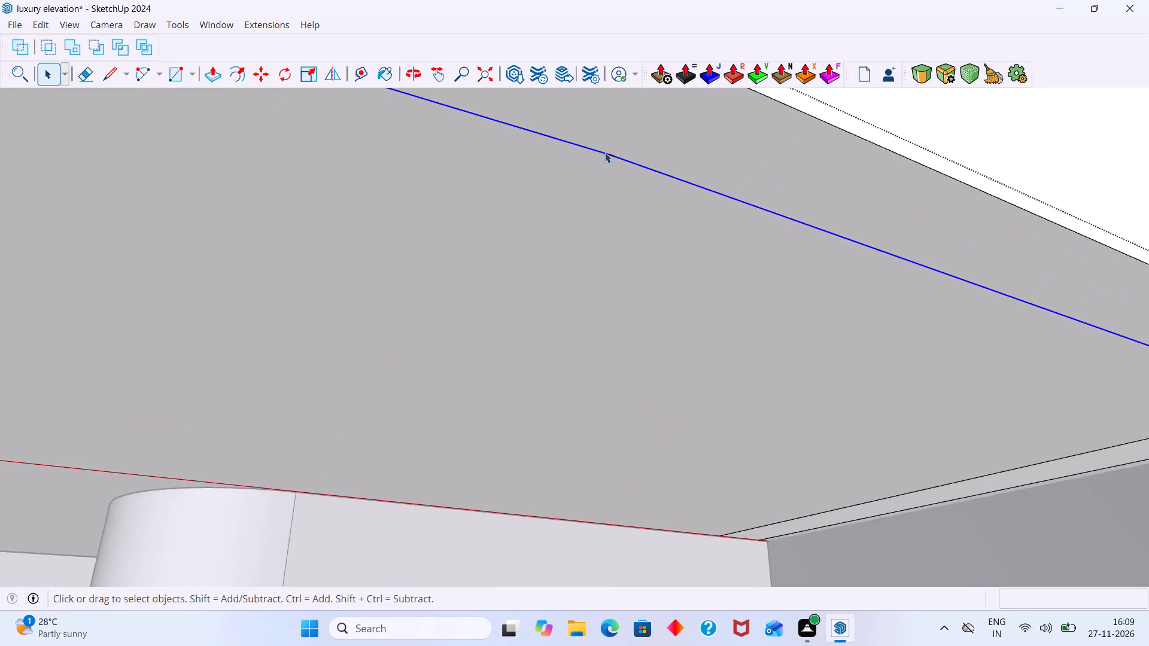
scroll(605, 153, up, 14)
shift+click(599, 136)
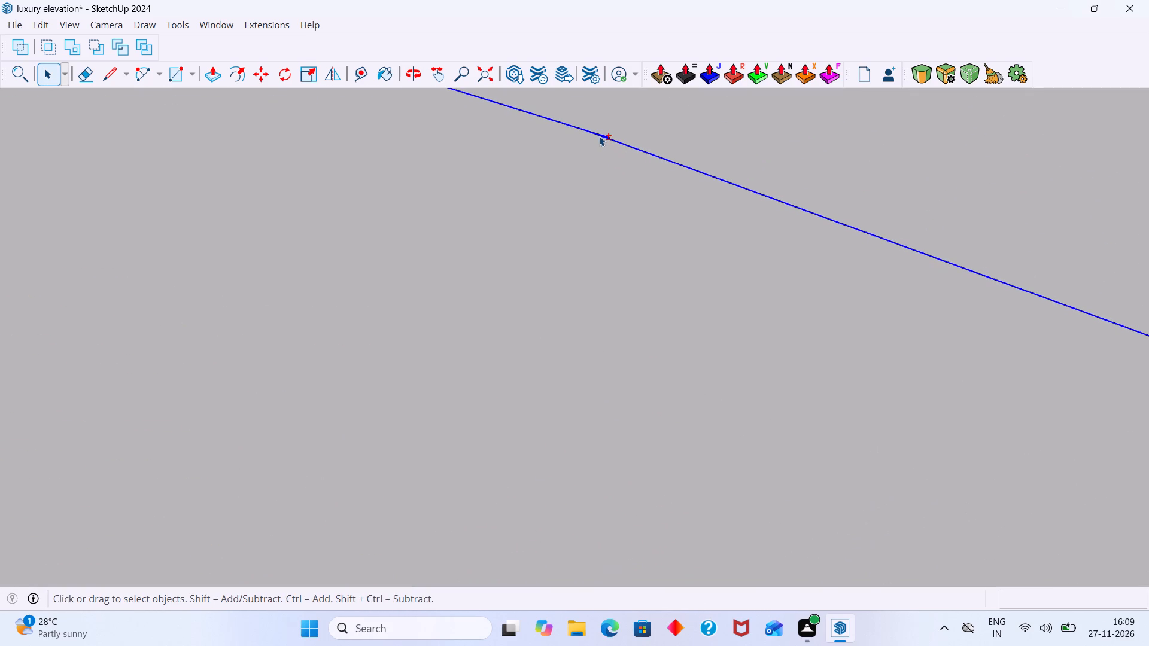
scroll(599, 133, down, 7)
middle_drag(621, 172, 747, 163)
scroll(739, 162, down, 20)
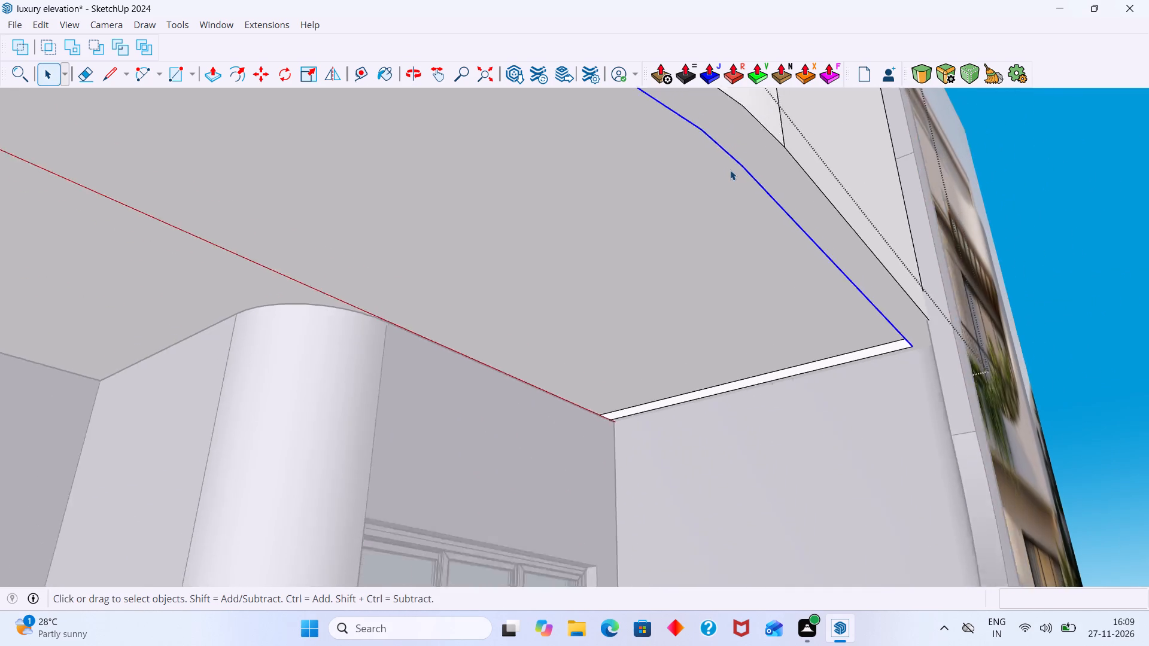
scroll(730, 170, down, 15)
middle_drag(682, 199, 878, 211)
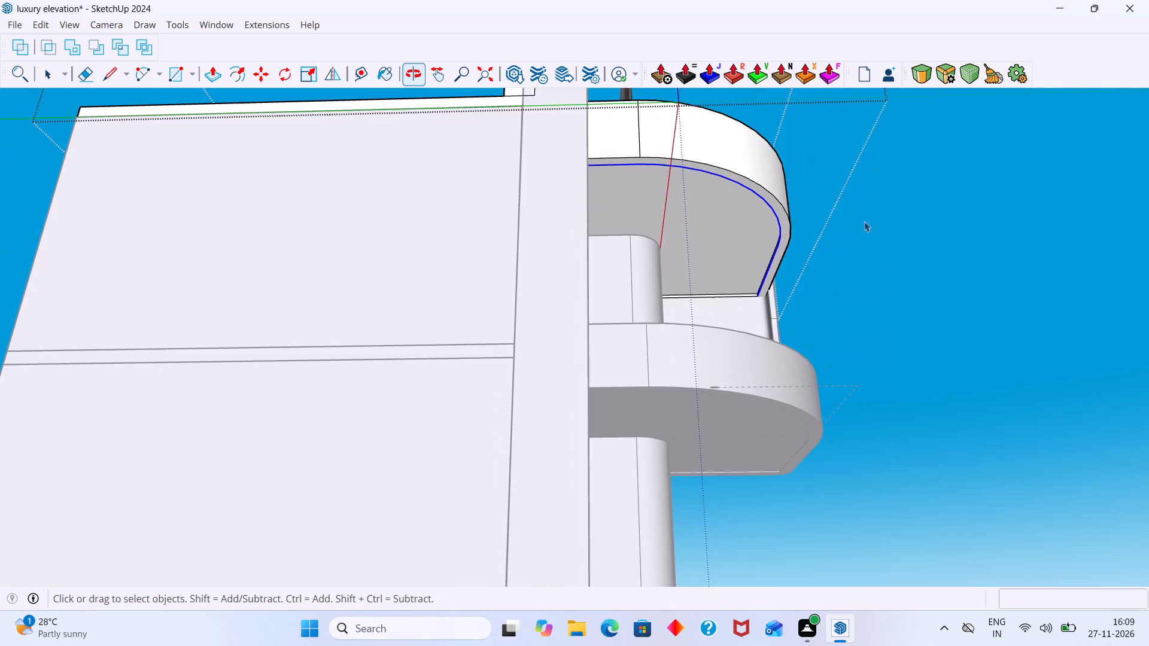
scroll(826, 242, up, 20)
scroll(826, 242, up, 4)
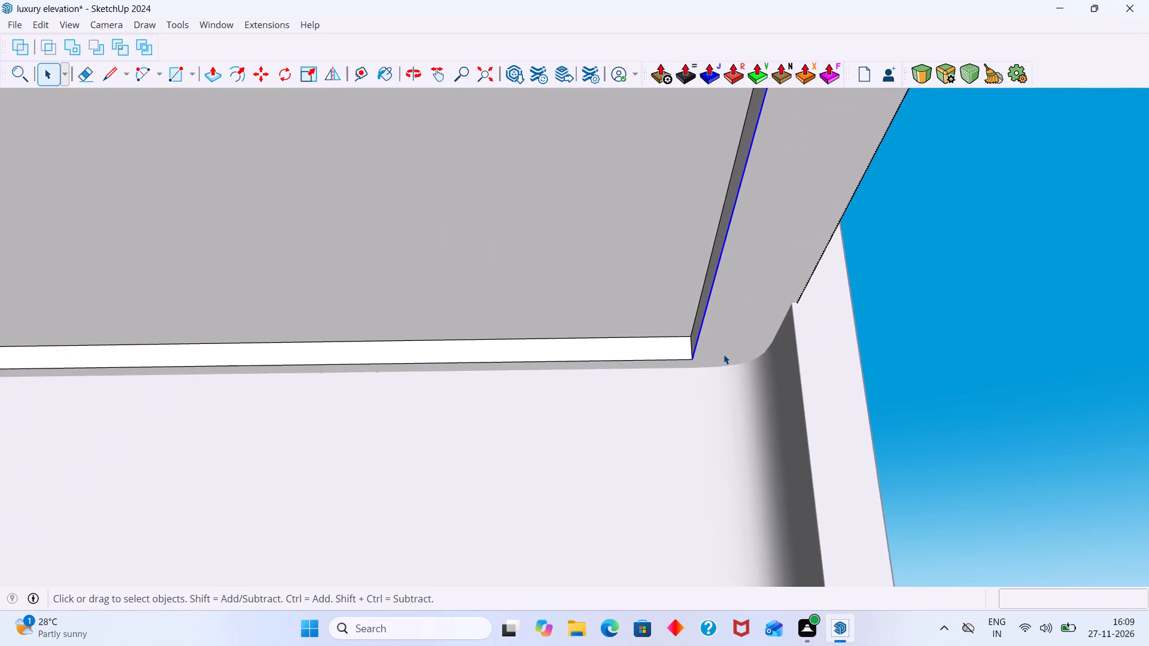
scroll(724, 354, up, 14)
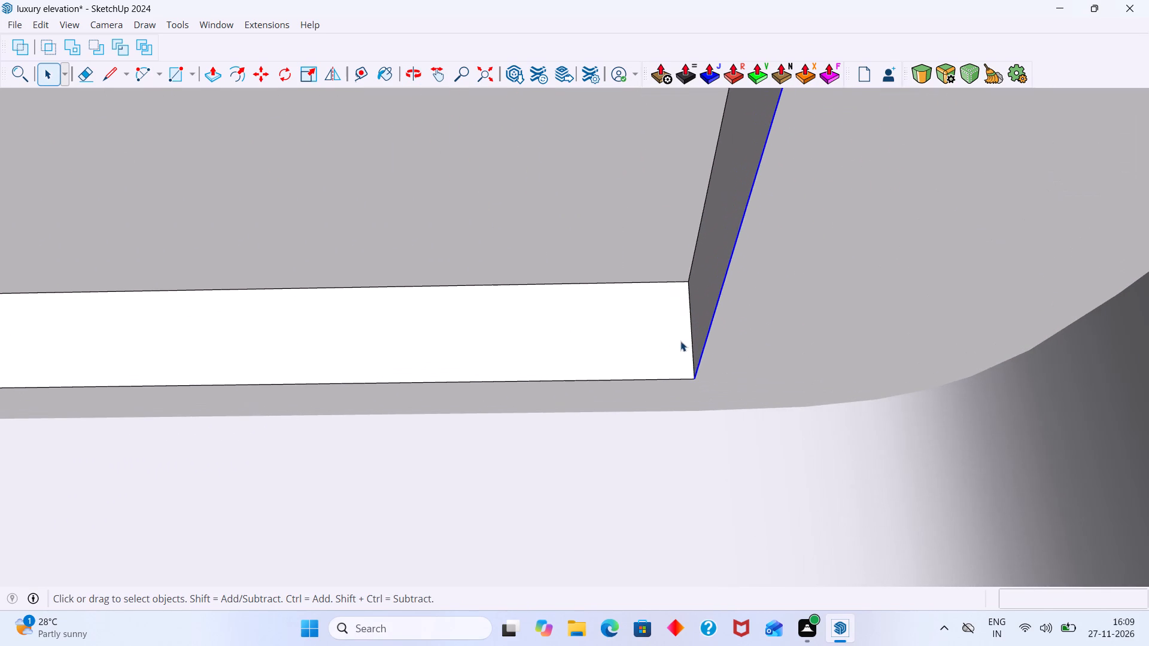
shift+click(679, 376)
shift+click(679, 377)
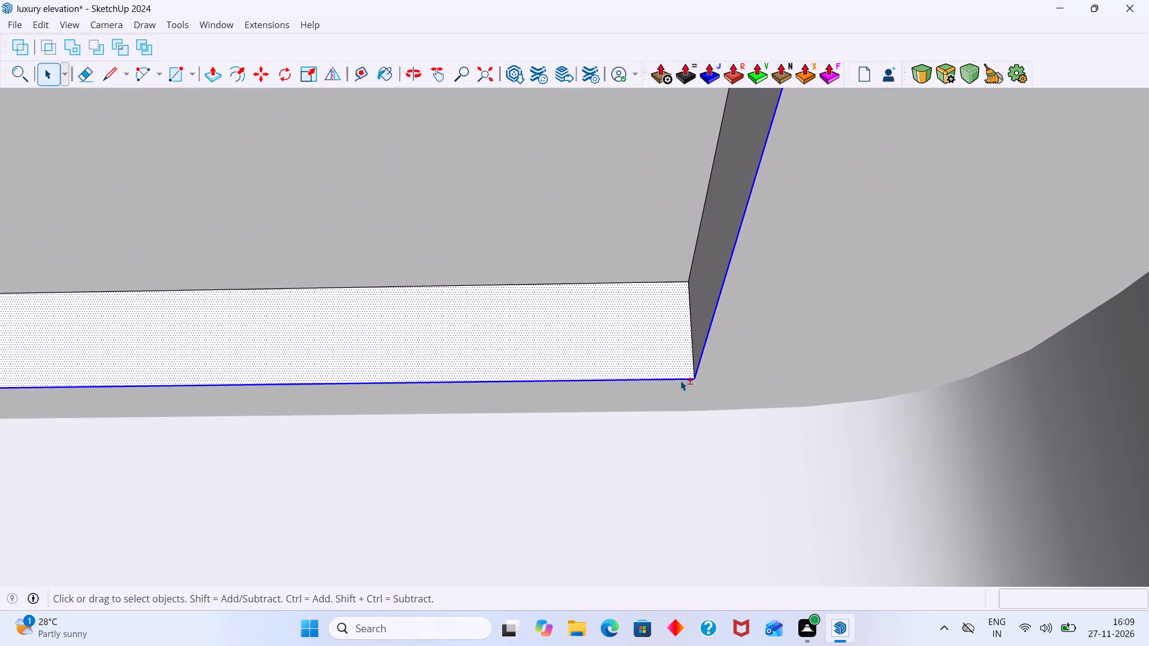
scroll(650, 346, down, 4)
shift+click(663, 334)
shift+scroll(671, 328, down, 4)
middle_drag(677, 339, 738, 338)
scroll(722, 331, down, 19)
scroll(645, 328, up, 7)
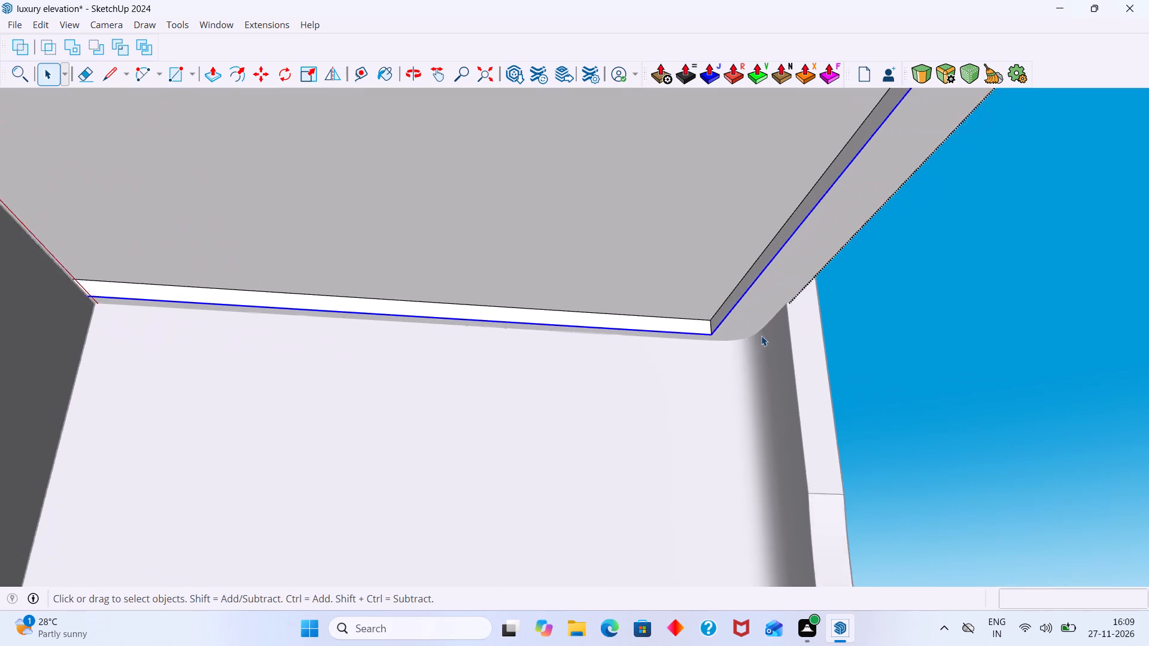
middle_drag(759, 339, 805, 352)
scroll(752, 348, up, 6)
key(m)
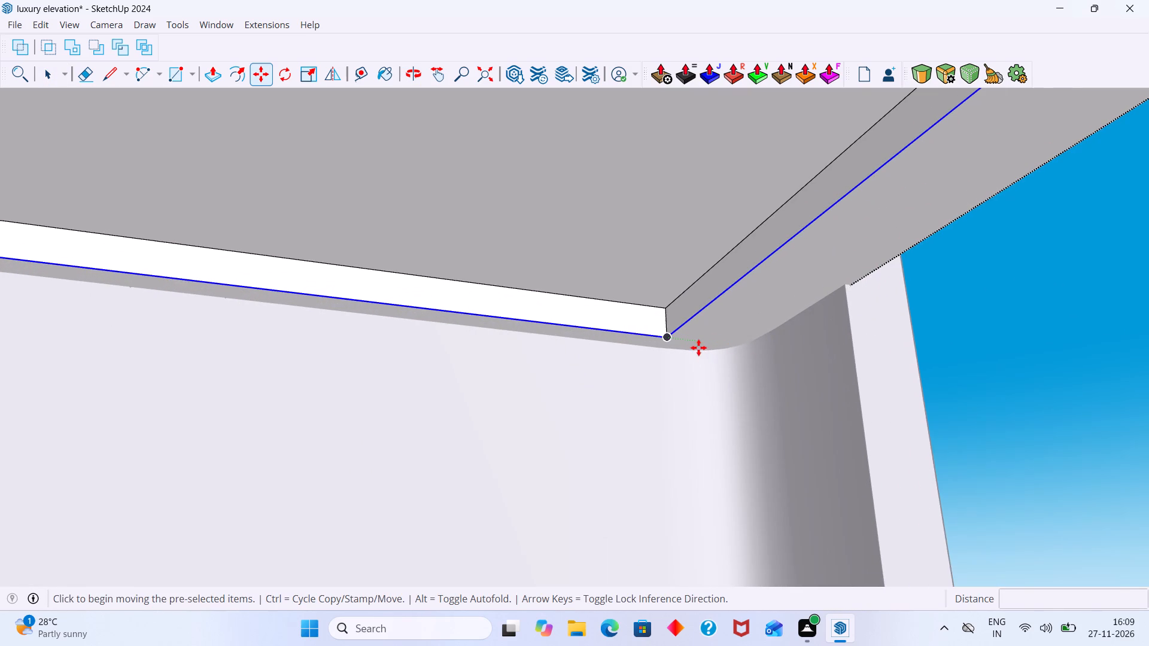
scroll(697, 345, up, 9)
click(634, 330)
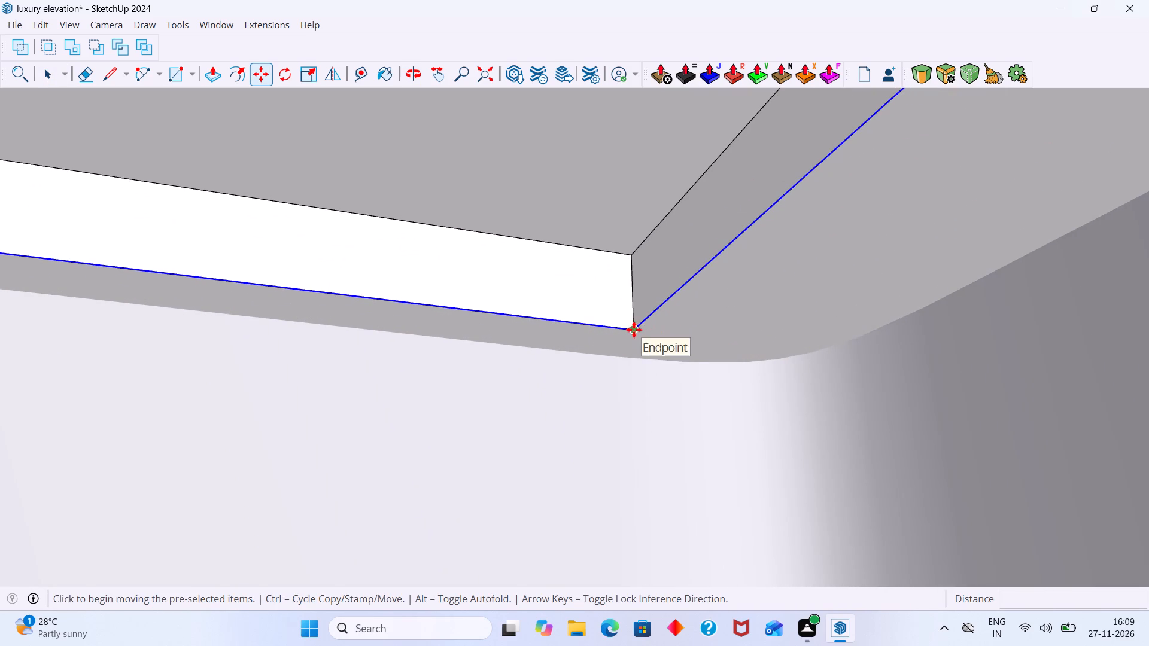
click(636, 285)
key(space)
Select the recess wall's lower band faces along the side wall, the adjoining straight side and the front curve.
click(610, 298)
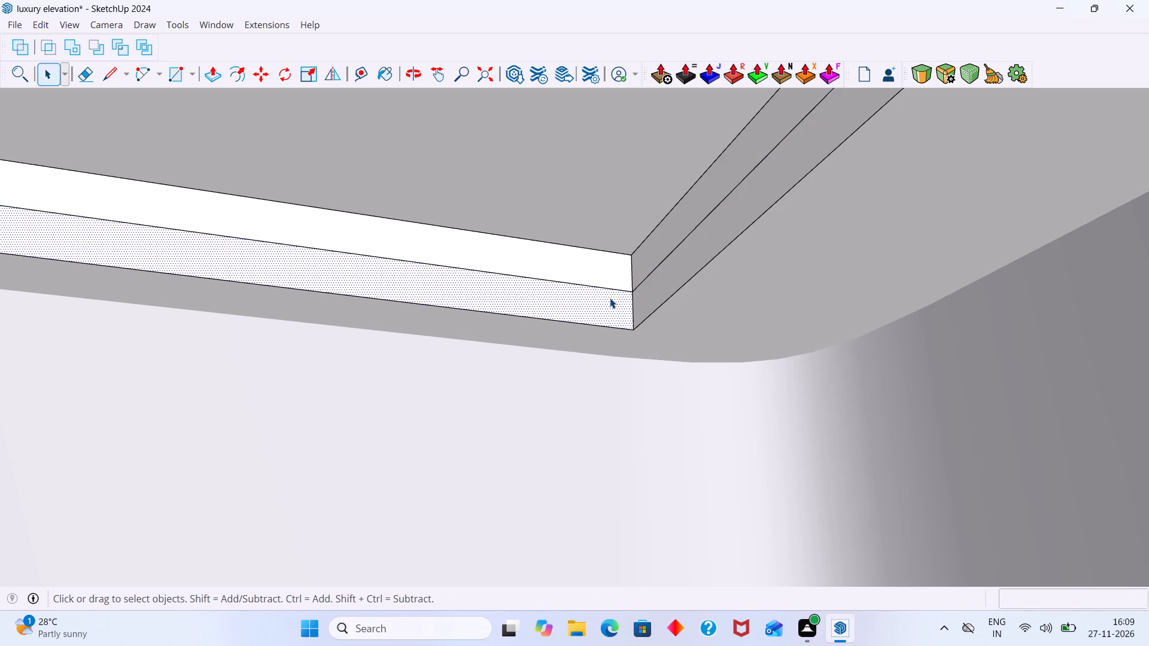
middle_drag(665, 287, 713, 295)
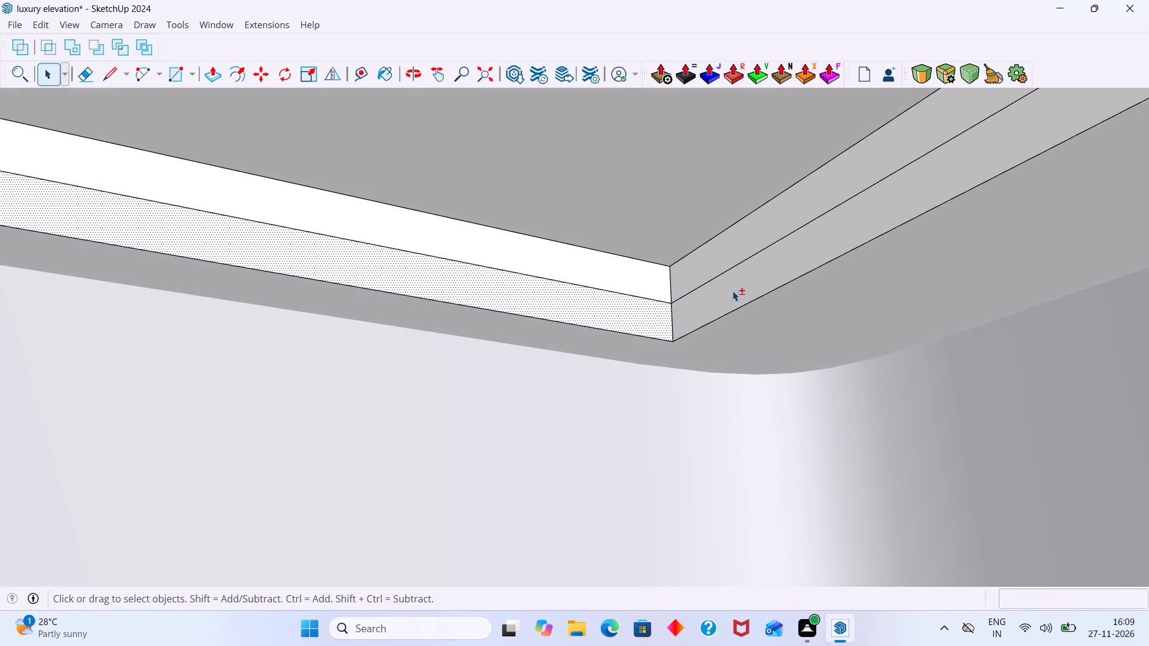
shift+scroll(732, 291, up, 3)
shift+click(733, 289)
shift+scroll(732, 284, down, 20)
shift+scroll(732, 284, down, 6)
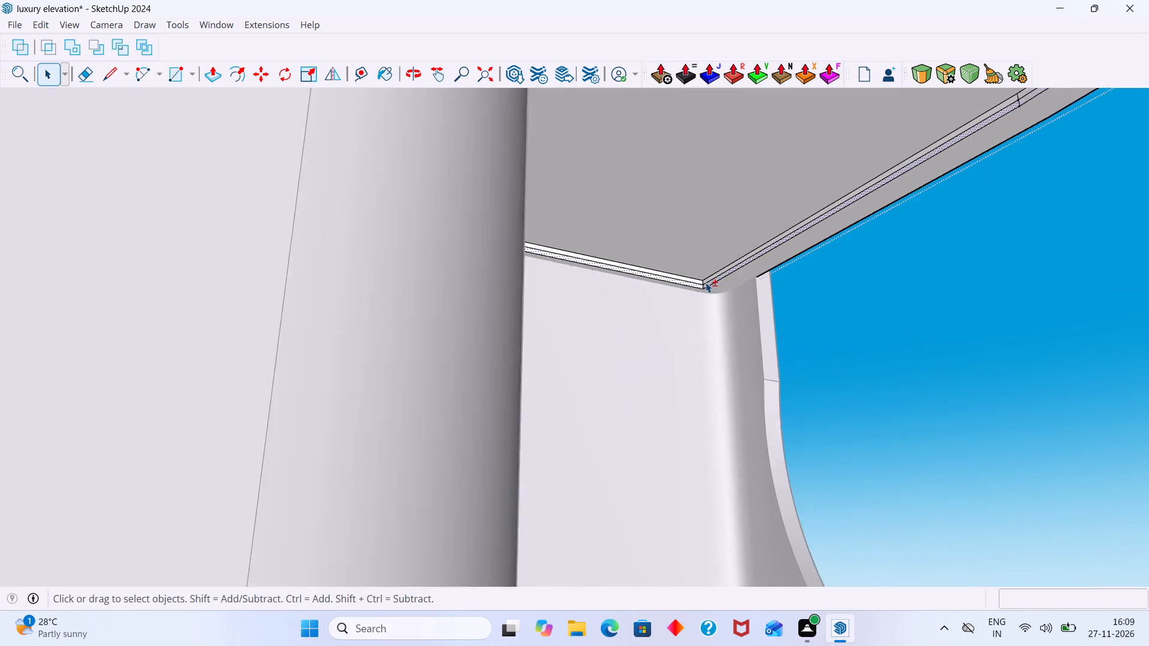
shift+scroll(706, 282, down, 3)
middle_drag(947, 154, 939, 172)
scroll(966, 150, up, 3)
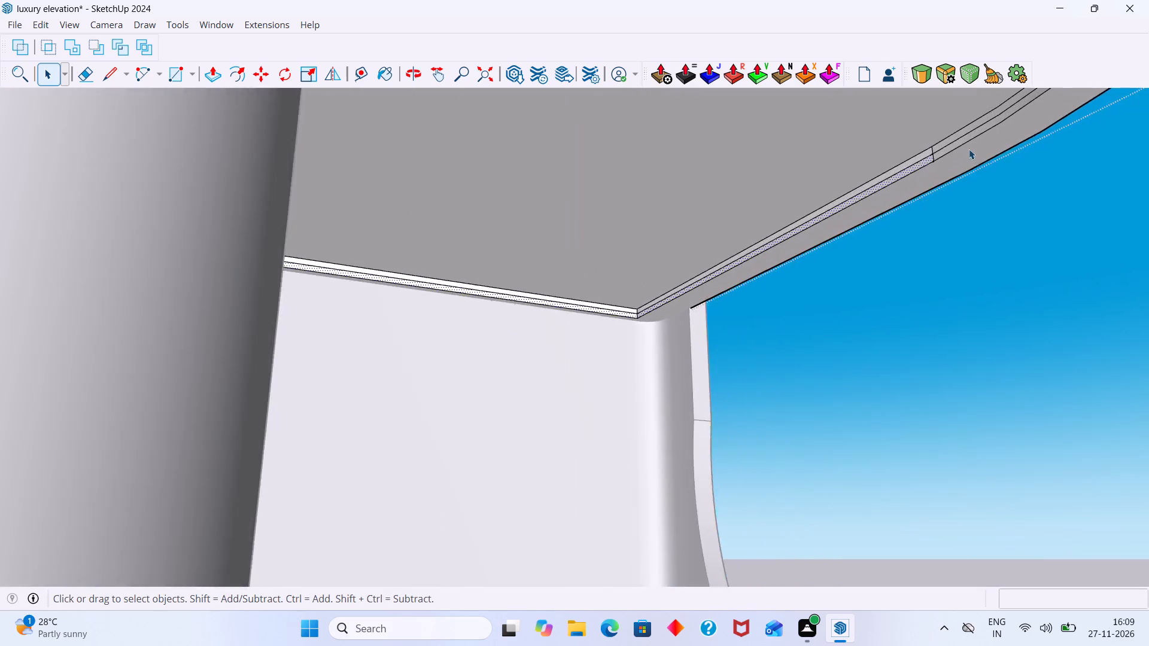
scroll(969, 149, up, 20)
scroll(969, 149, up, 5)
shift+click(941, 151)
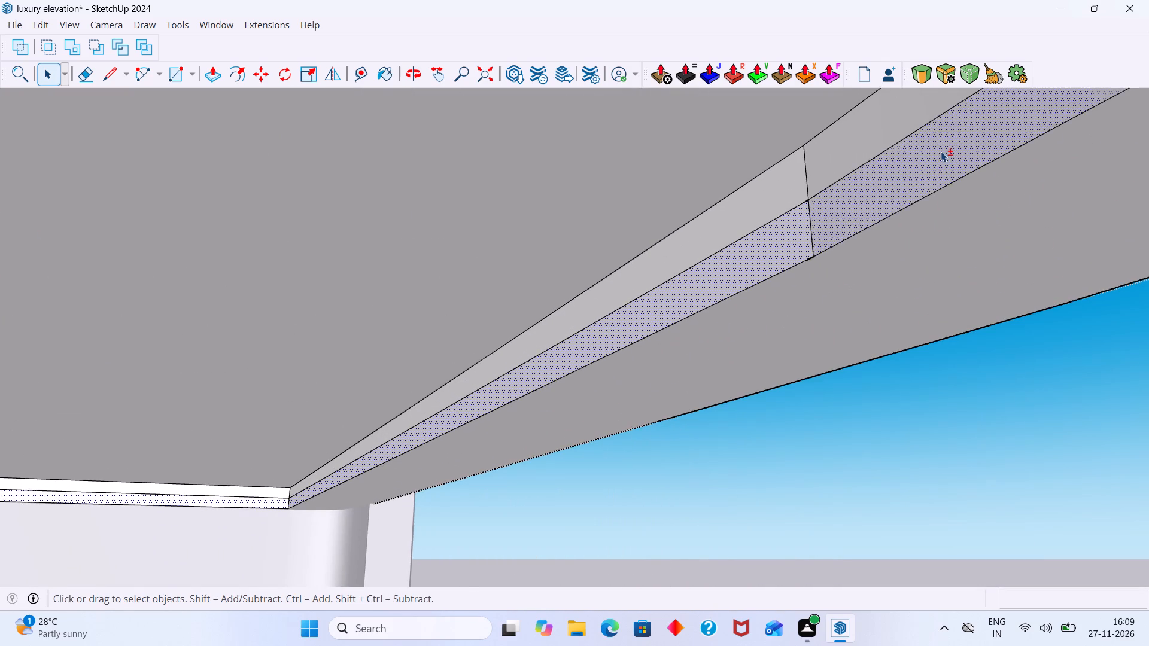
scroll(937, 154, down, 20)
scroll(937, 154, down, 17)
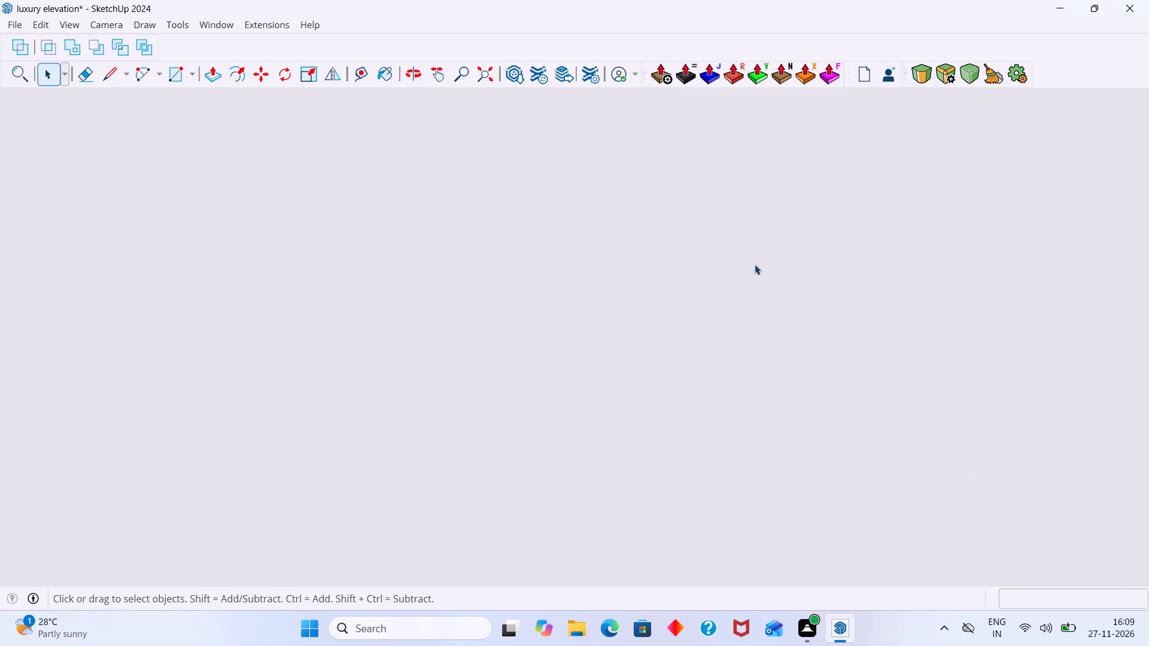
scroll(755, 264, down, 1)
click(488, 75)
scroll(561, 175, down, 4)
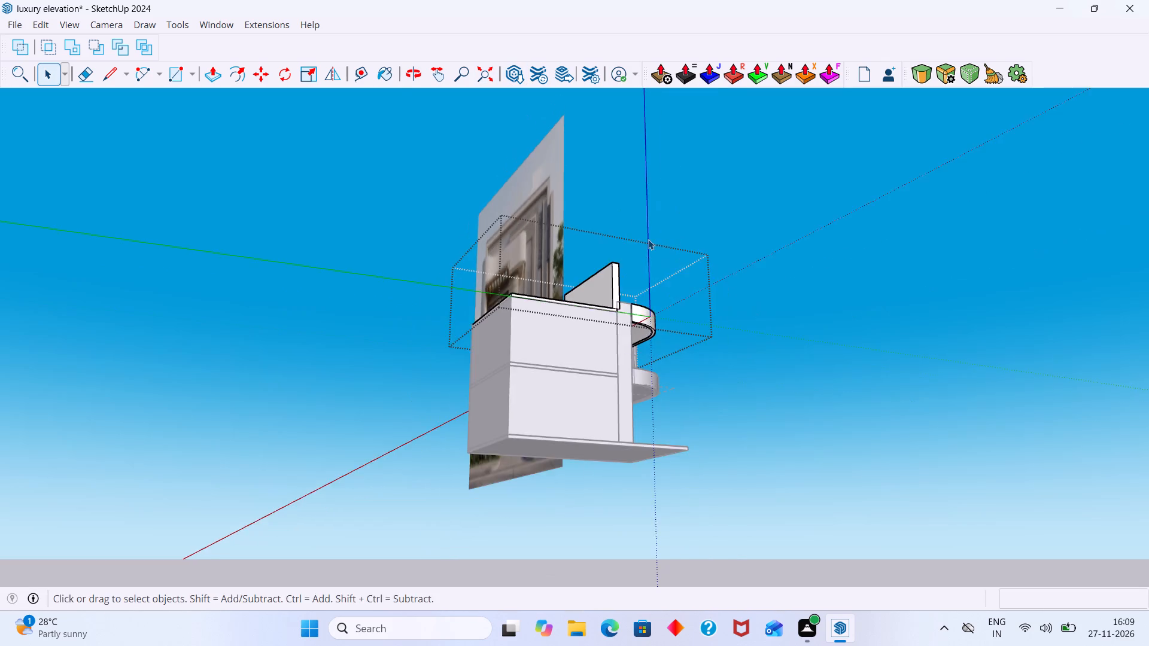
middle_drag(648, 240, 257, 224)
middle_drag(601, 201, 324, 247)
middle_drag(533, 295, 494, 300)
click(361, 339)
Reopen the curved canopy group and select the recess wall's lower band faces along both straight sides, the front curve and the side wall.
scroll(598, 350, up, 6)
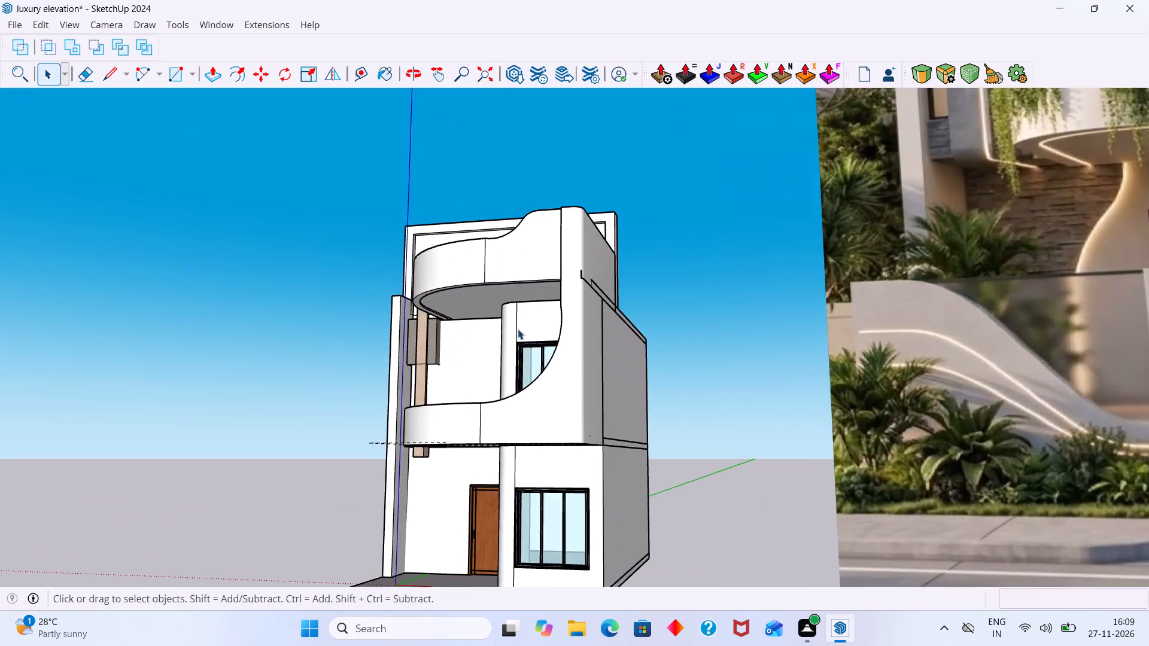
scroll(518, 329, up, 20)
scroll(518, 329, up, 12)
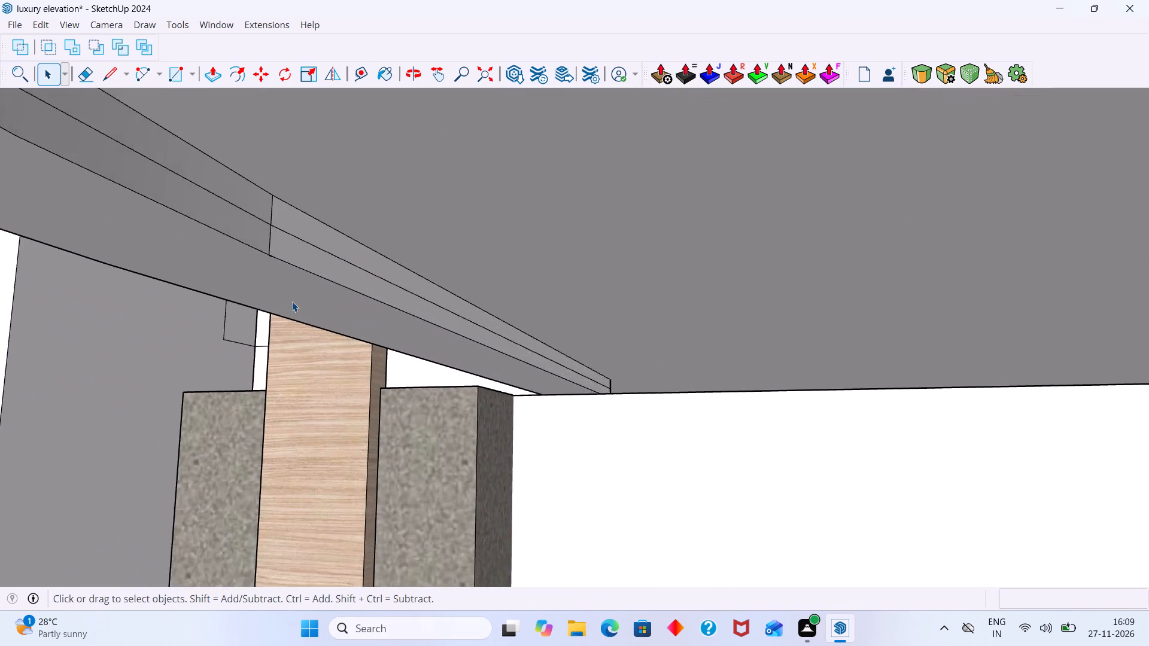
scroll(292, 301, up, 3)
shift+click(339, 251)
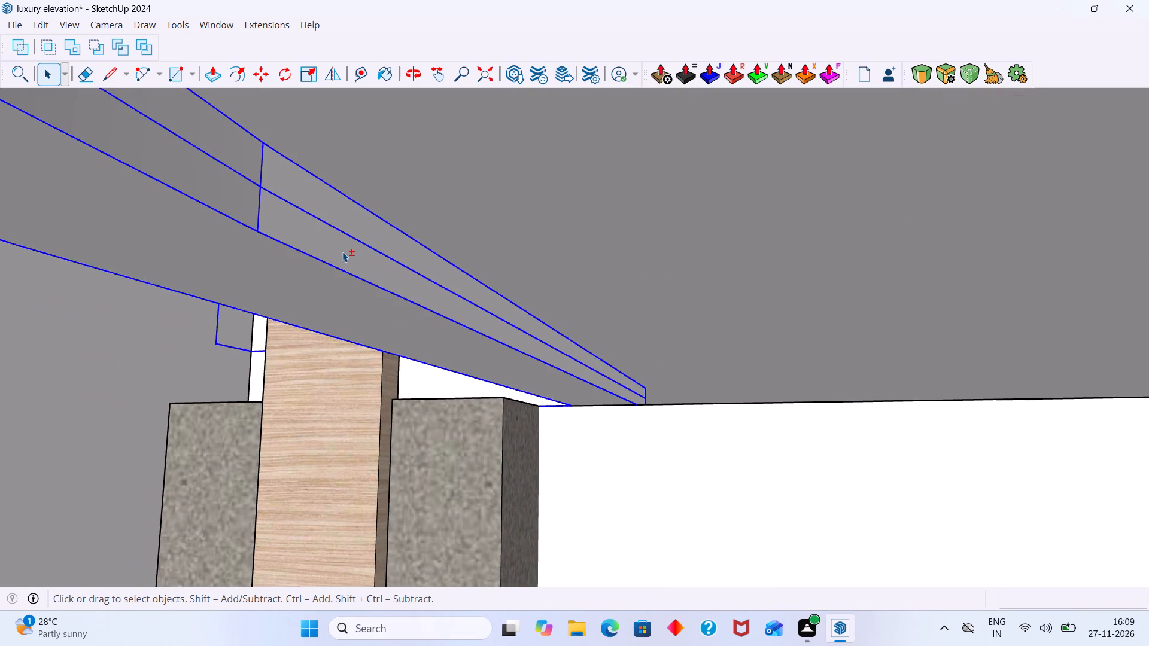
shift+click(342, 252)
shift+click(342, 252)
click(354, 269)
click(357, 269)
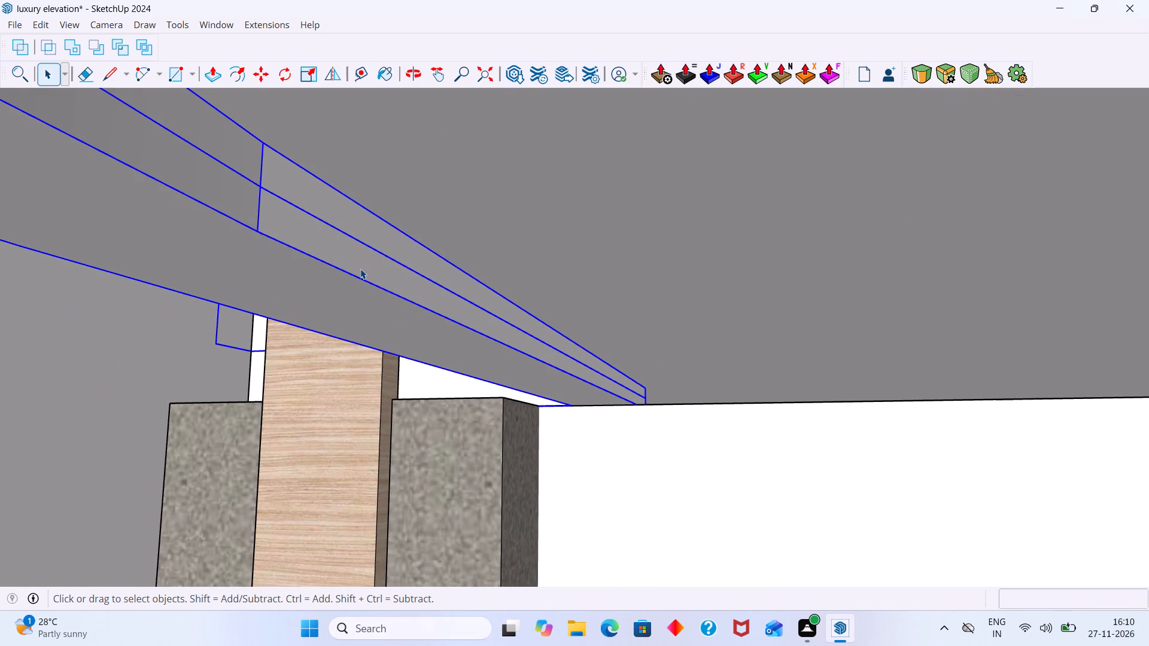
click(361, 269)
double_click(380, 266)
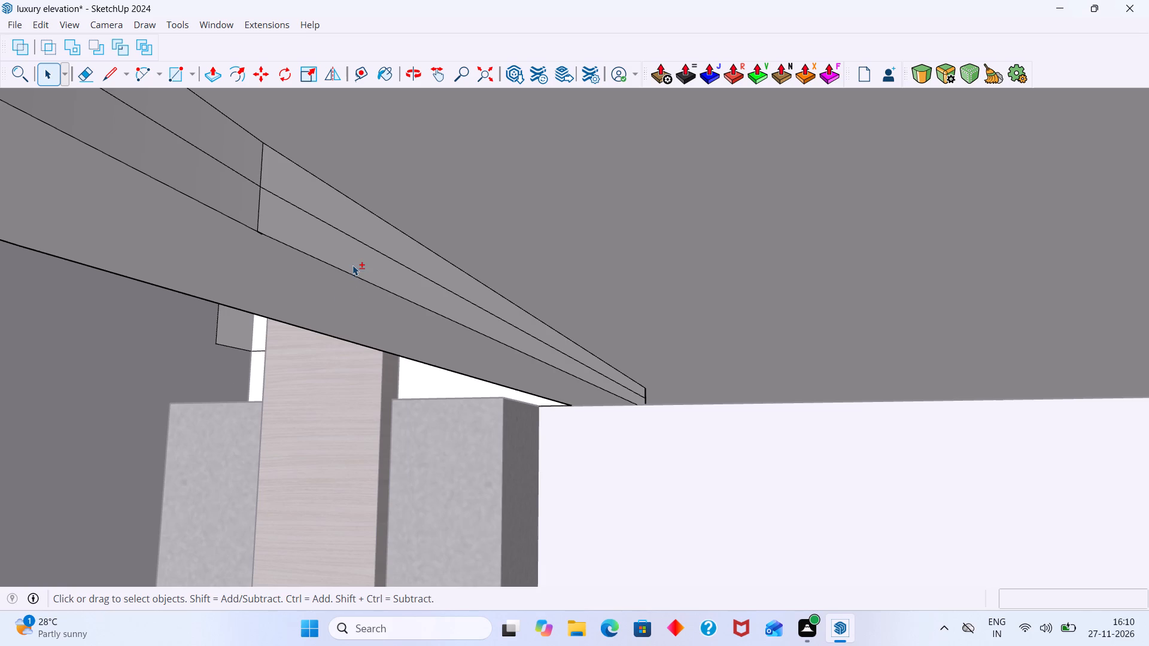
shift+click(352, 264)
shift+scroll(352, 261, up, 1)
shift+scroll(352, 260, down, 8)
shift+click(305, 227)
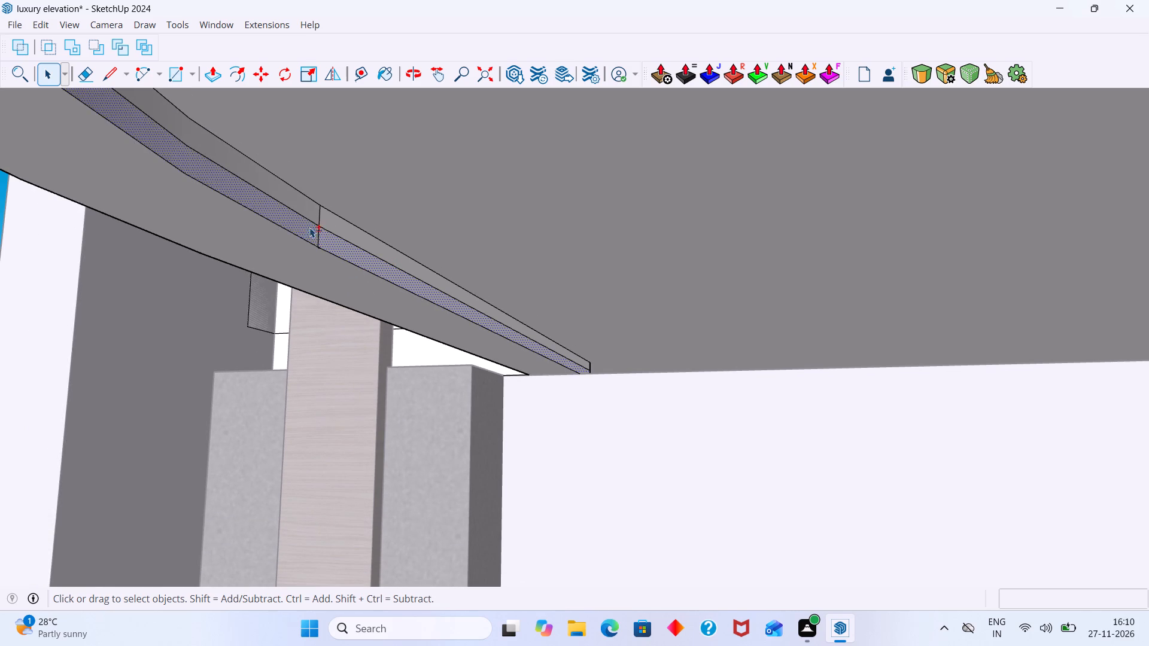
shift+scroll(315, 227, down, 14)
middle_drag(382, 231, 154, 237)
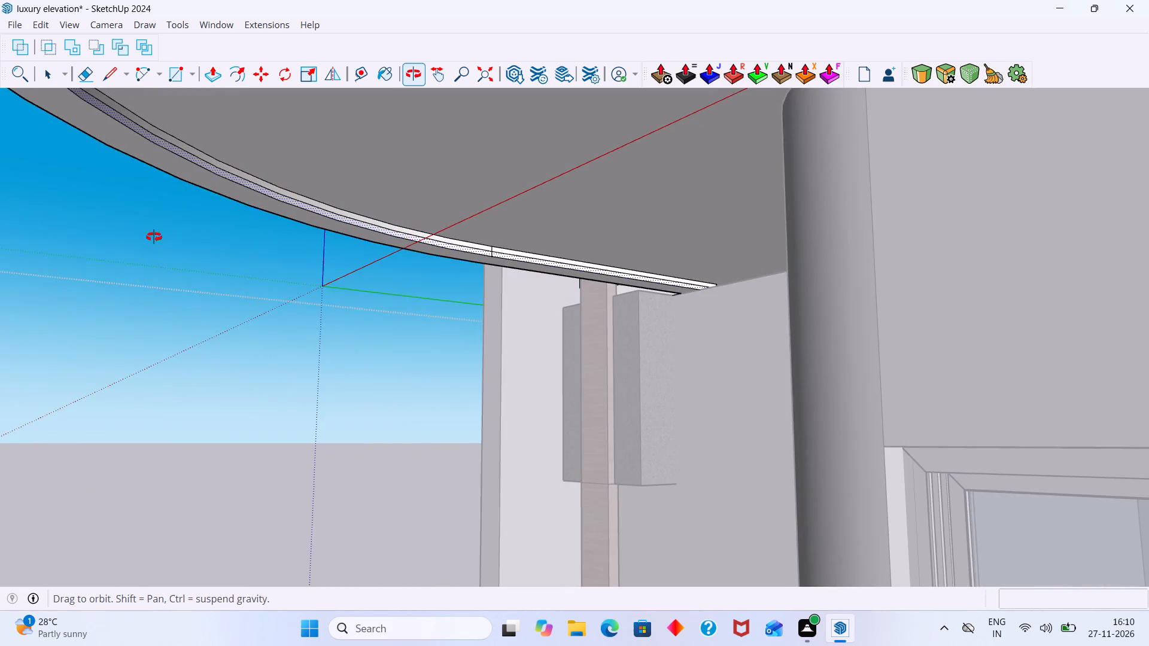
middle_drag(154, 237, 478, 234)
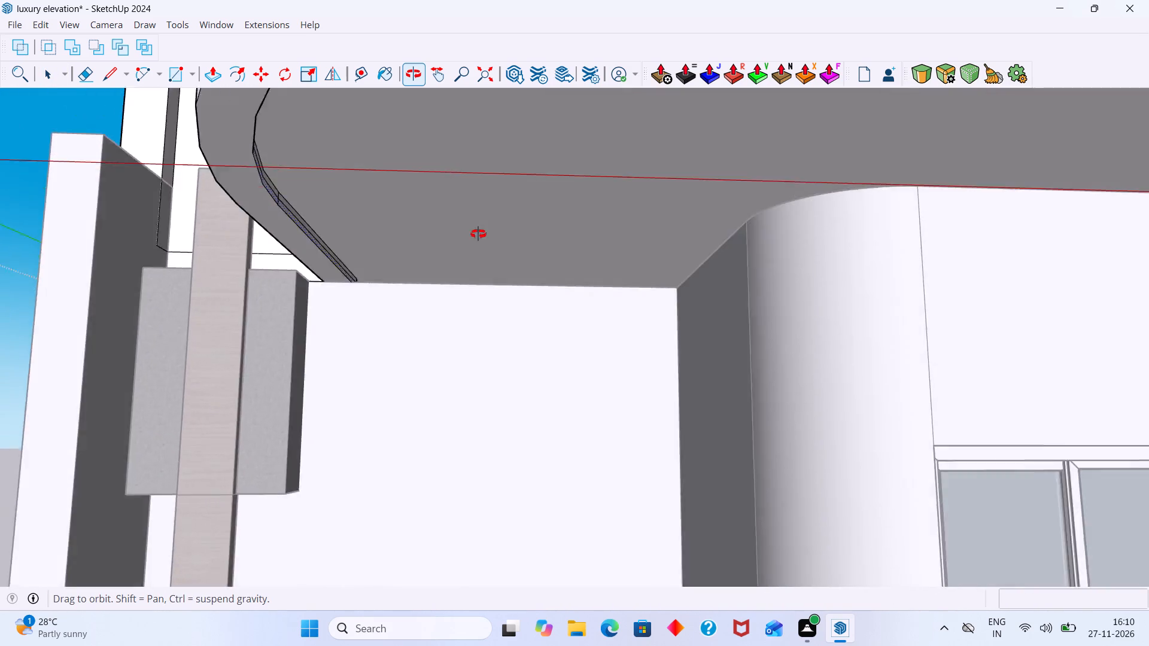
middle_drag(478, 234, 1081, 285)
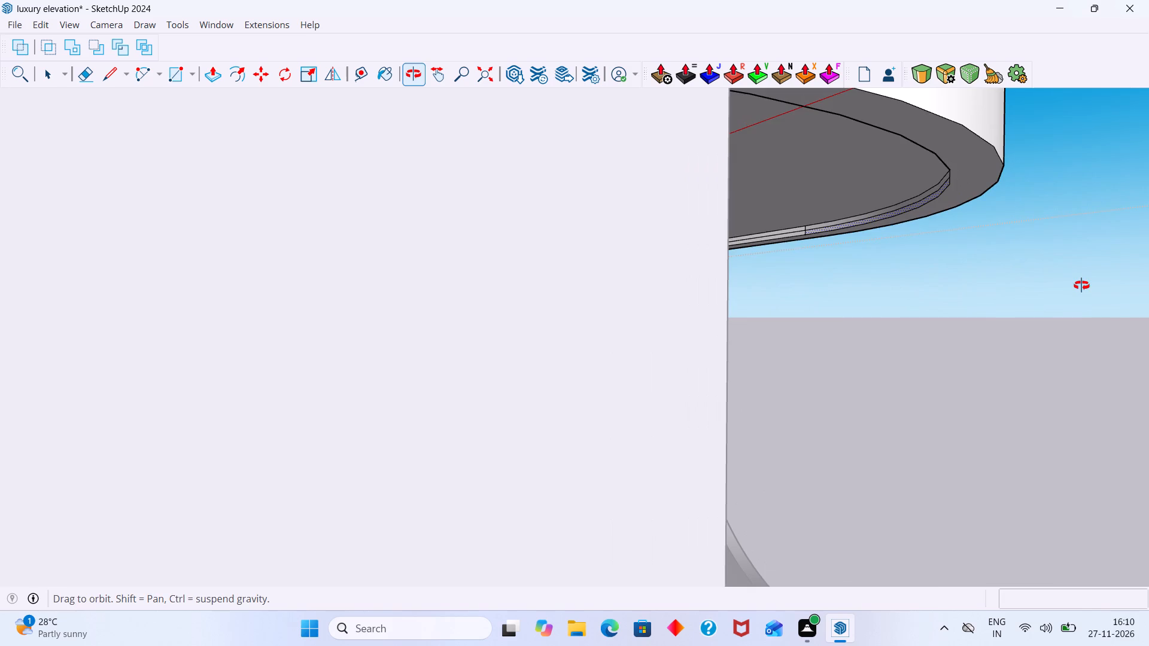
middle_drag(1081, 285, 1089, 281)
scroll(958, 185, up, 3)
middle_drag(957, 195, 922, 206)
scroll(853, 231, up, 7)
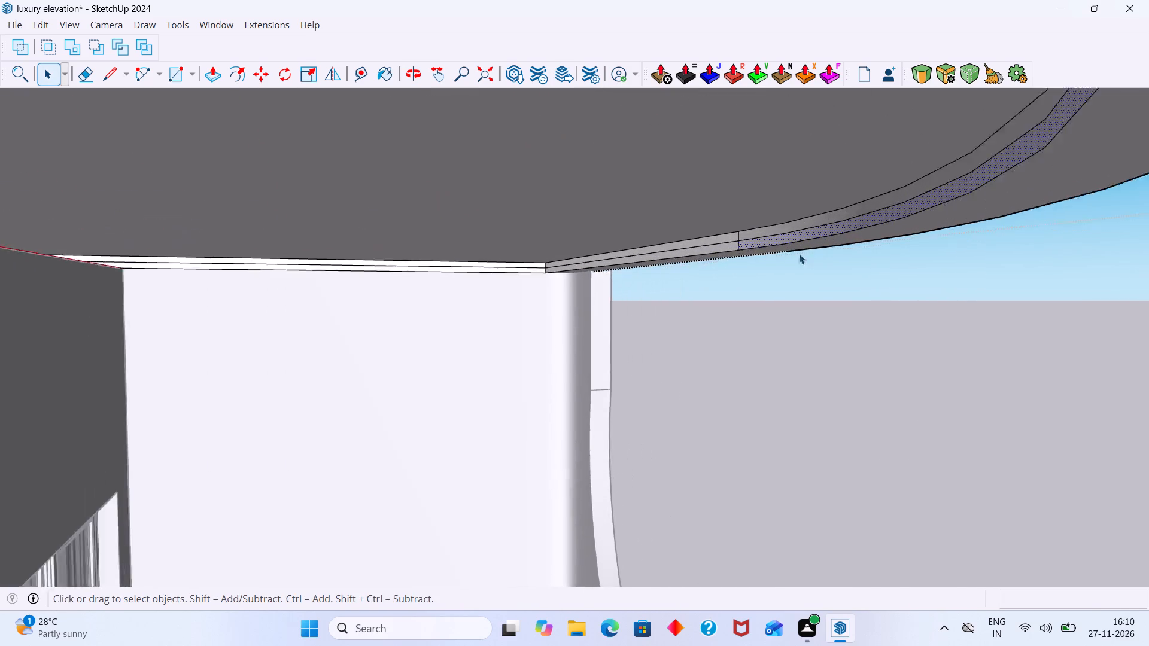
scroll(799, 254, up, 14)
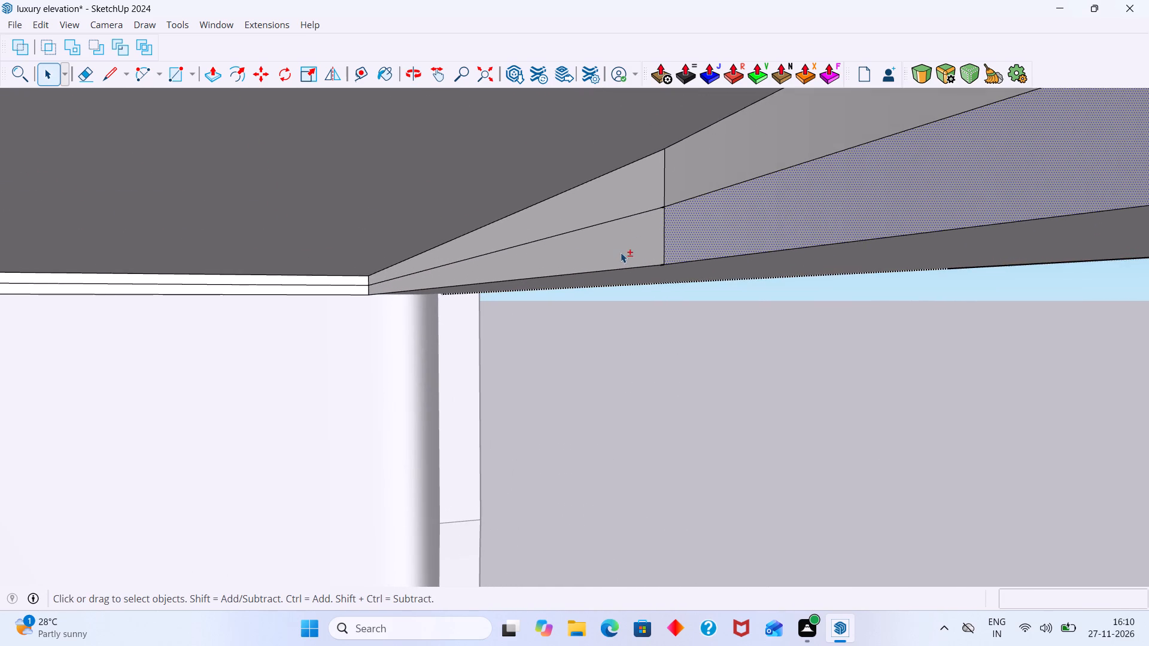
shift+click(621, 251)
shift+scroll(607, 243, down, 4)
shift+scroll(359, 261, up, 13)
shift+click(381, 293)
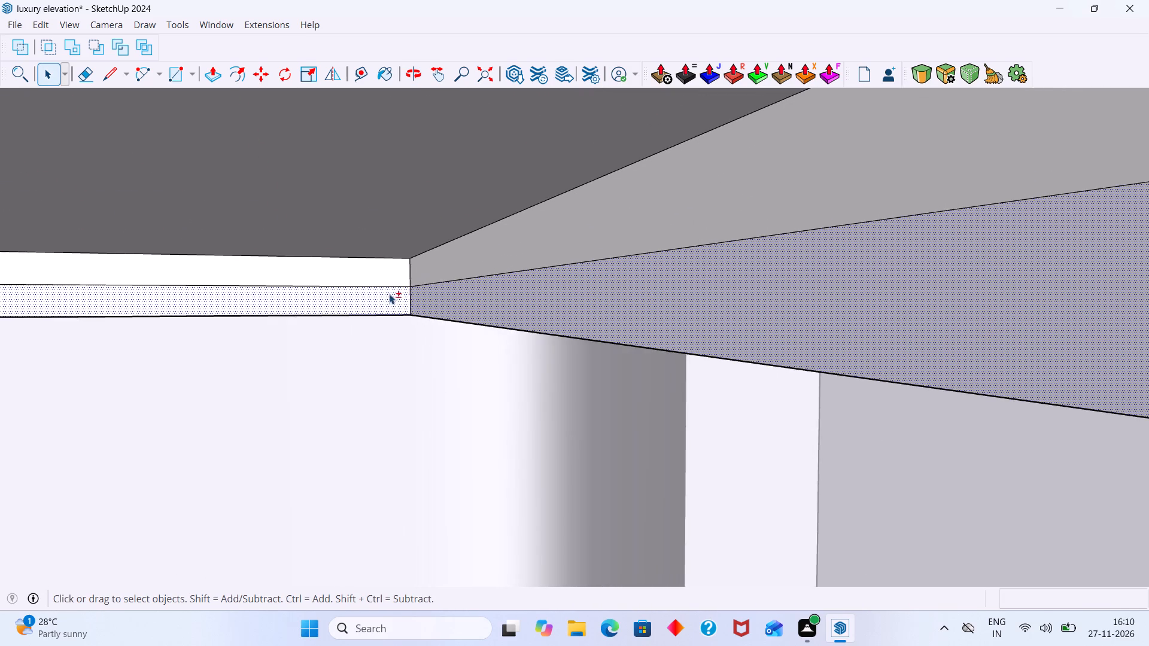
Draw a 1" vertical line across the side wall's lower recess band at the wall corner below it.
shift+scroll(391, 294, down, 6)
shift+middle_drag(437, 295, 586, 281)
shift+scroll(531, 281, down, 16)
shift+middle_drag(444, 312, 610, 309)
scroll(524, 311, up, 12)
middle_drag(293, 296, 324, 287)
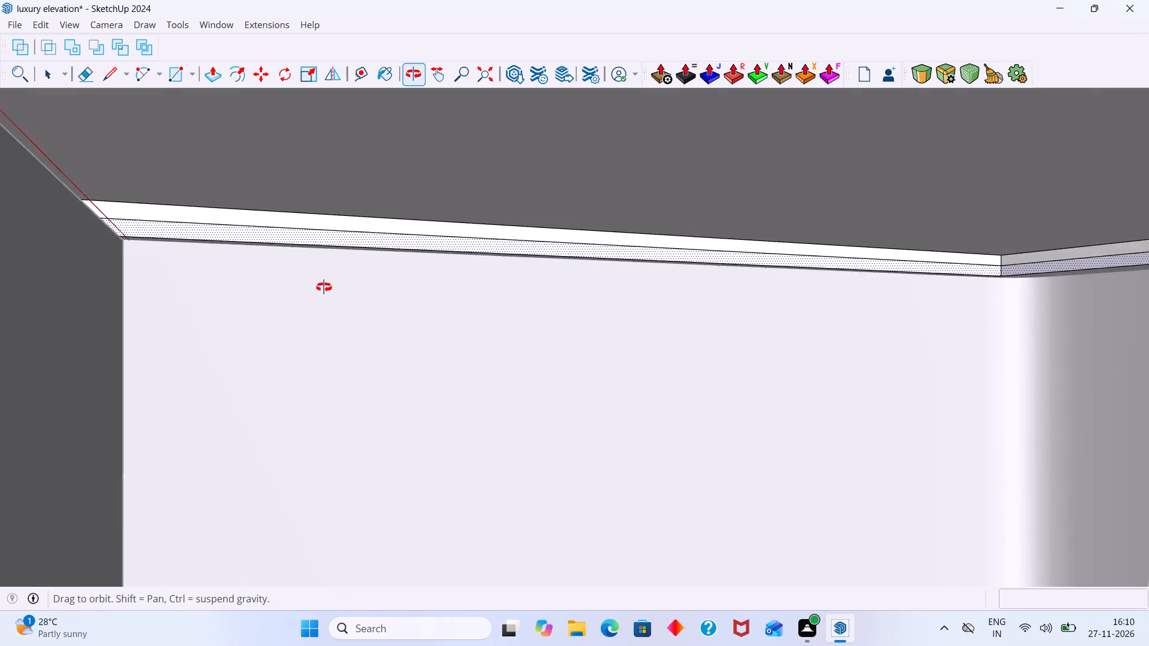
middle_drag(324, 287, 369, 313)
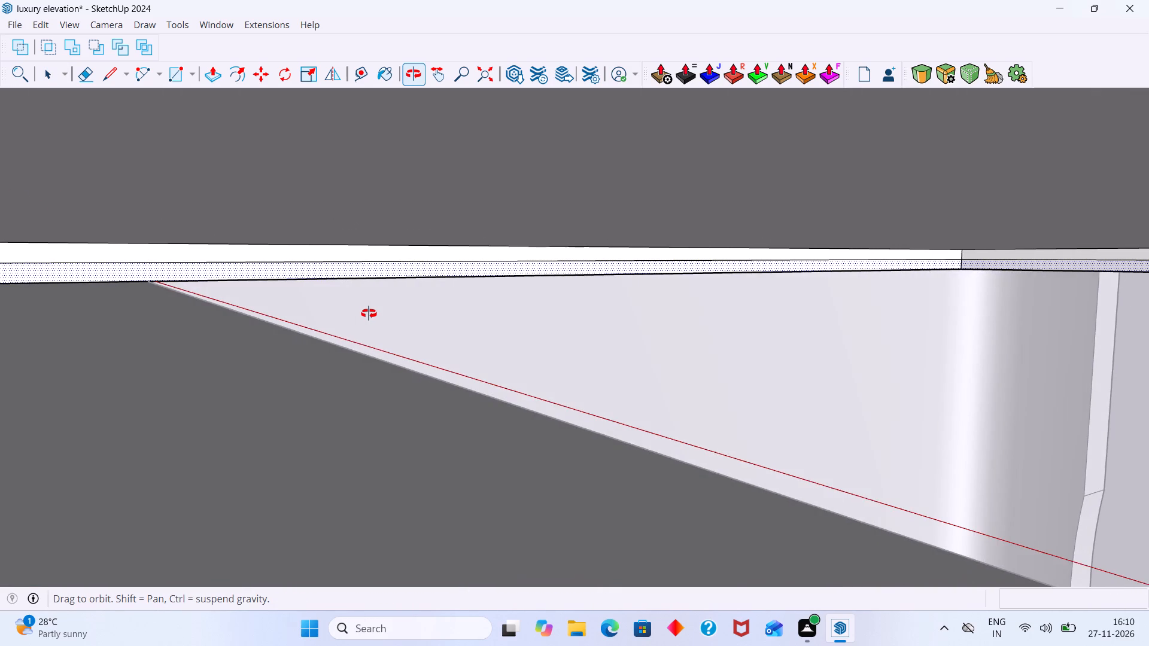
middle_drag(369, 313, 324, 297)
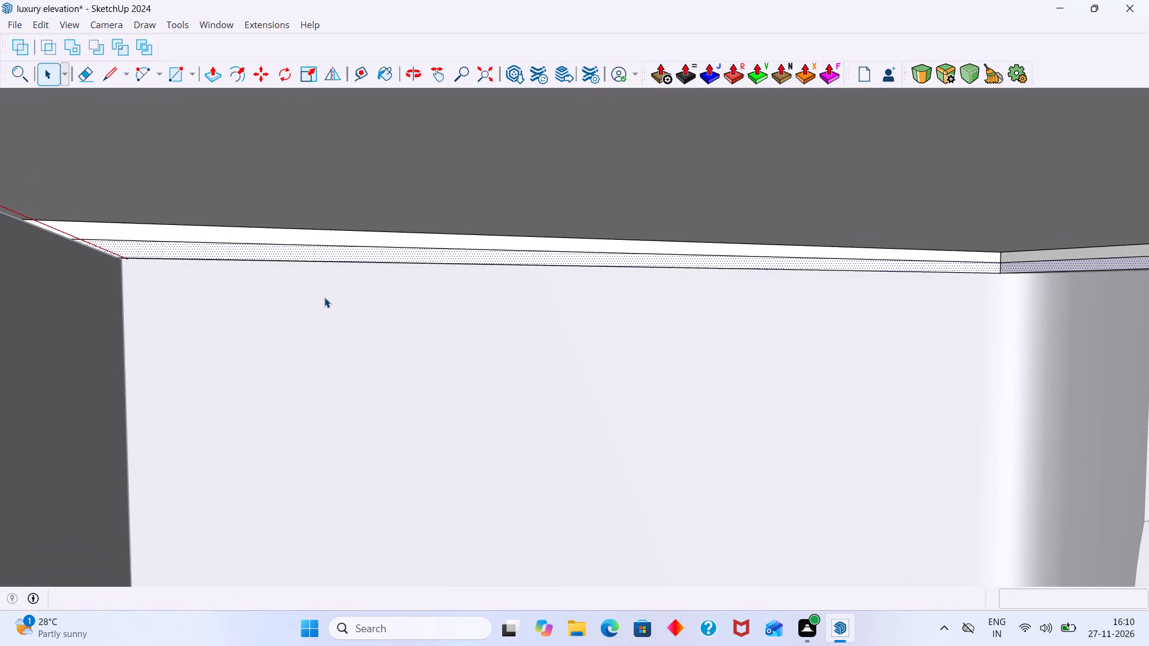
key(l)
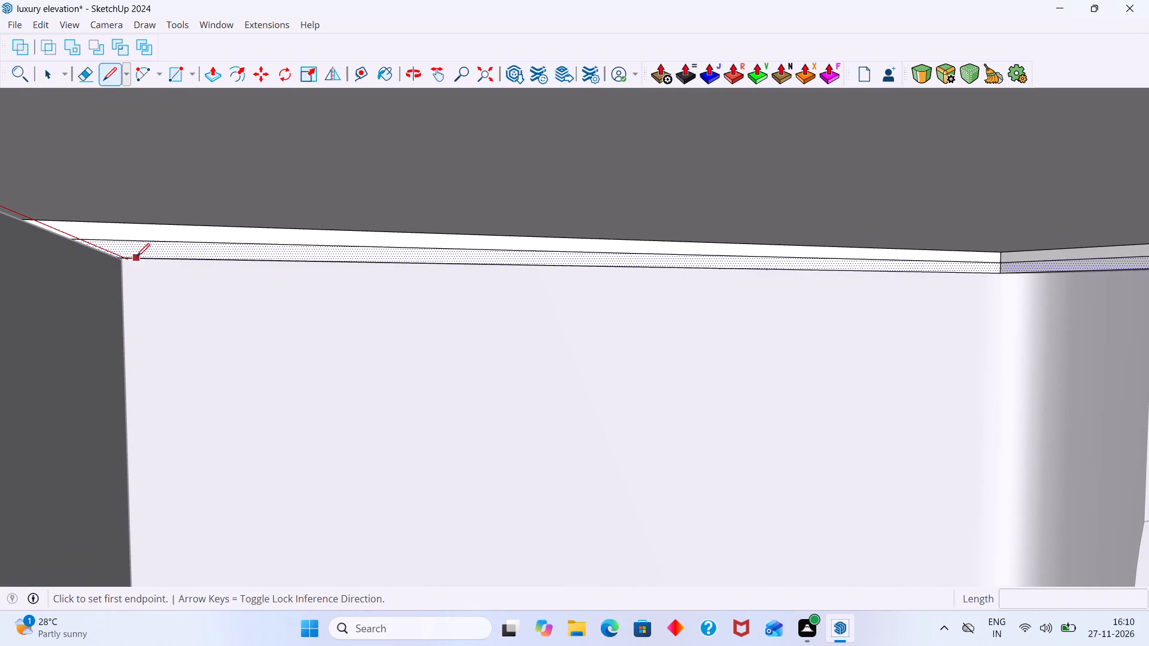
click(120, 258)
click(124, 237)
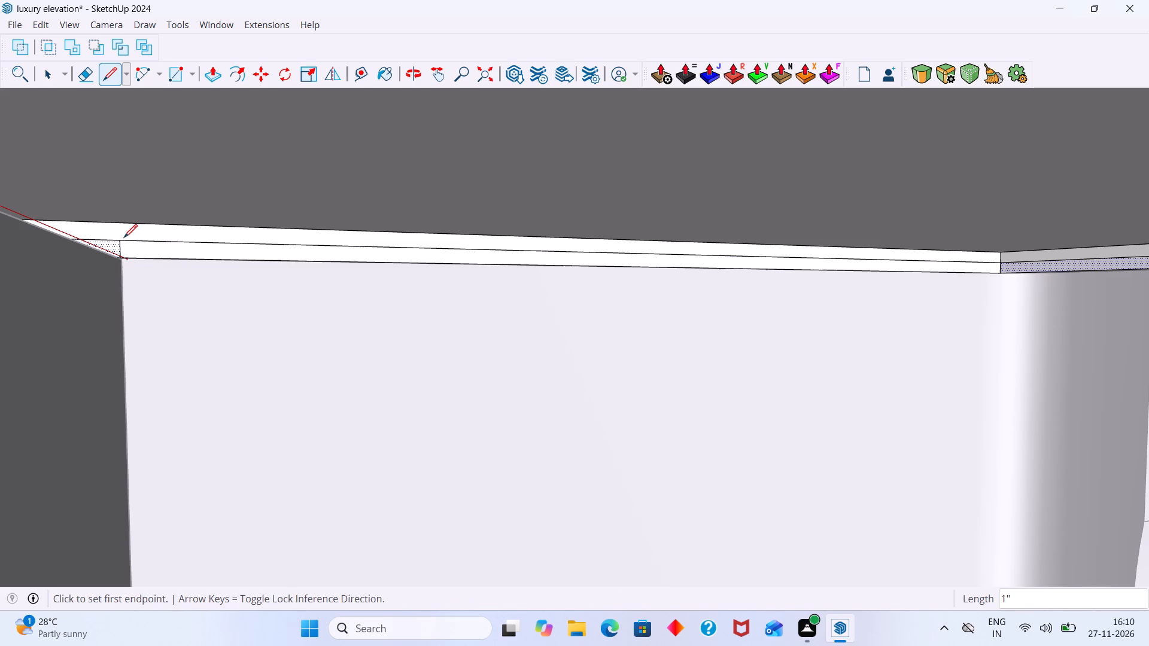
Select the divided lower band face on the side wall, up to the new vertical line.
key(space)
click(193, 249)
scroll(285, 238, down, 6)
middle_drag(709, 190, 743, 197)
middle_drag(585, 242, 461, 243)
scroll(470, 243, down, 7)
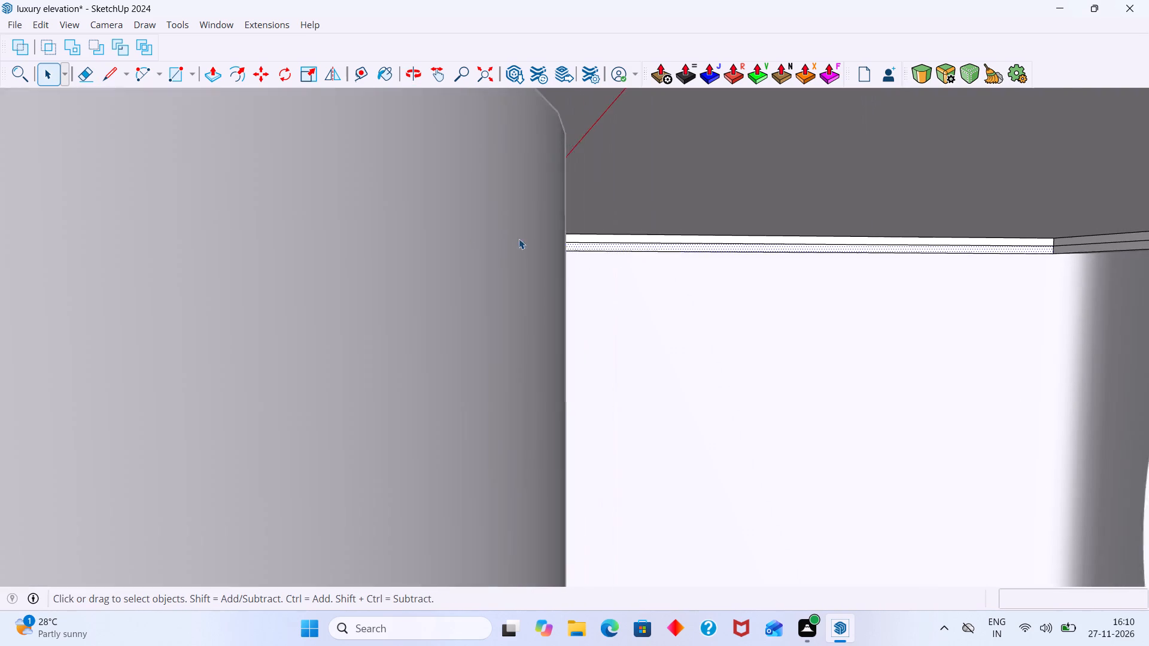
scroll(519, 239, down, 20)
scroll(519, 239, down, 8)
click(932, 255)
Reopen the curved canopy group and select the lower recess band faces on the side wall and the adjoining straight side.
scroll(635, 261, up, 6)
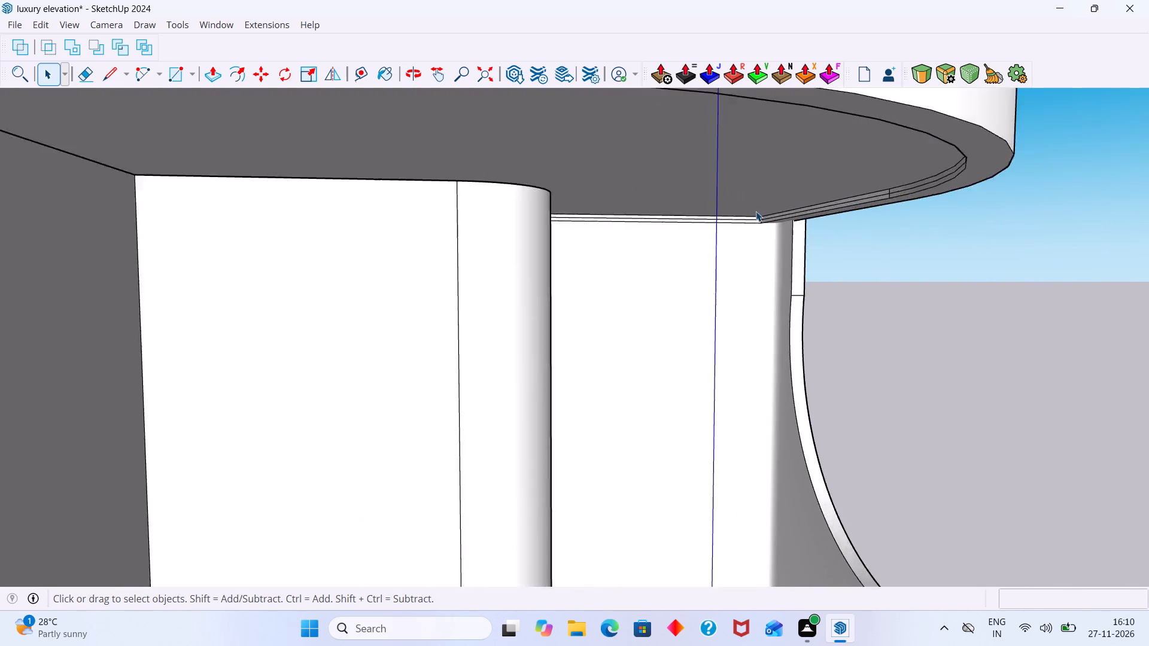
scroll(756, 211, up, 16)
click(376, 192)
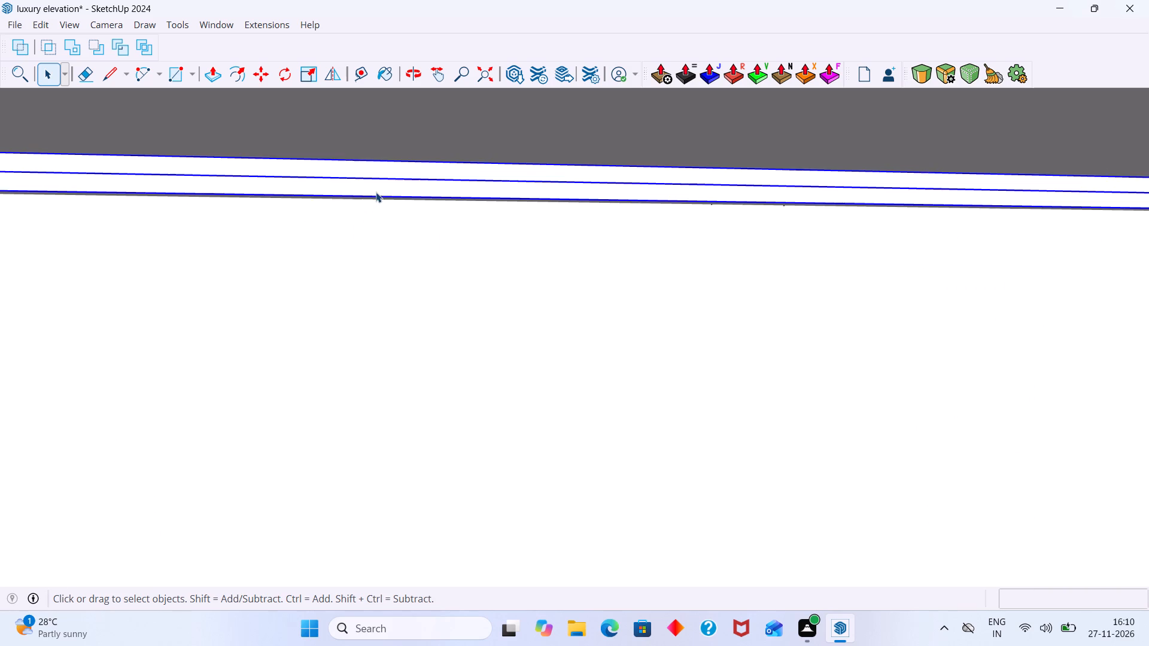
scroll(433, 178, down, 2)
double_click(425, 190)
scroll(440, 186, up, 4)
click(439, 189)
scroll(449, 189, down, 5)
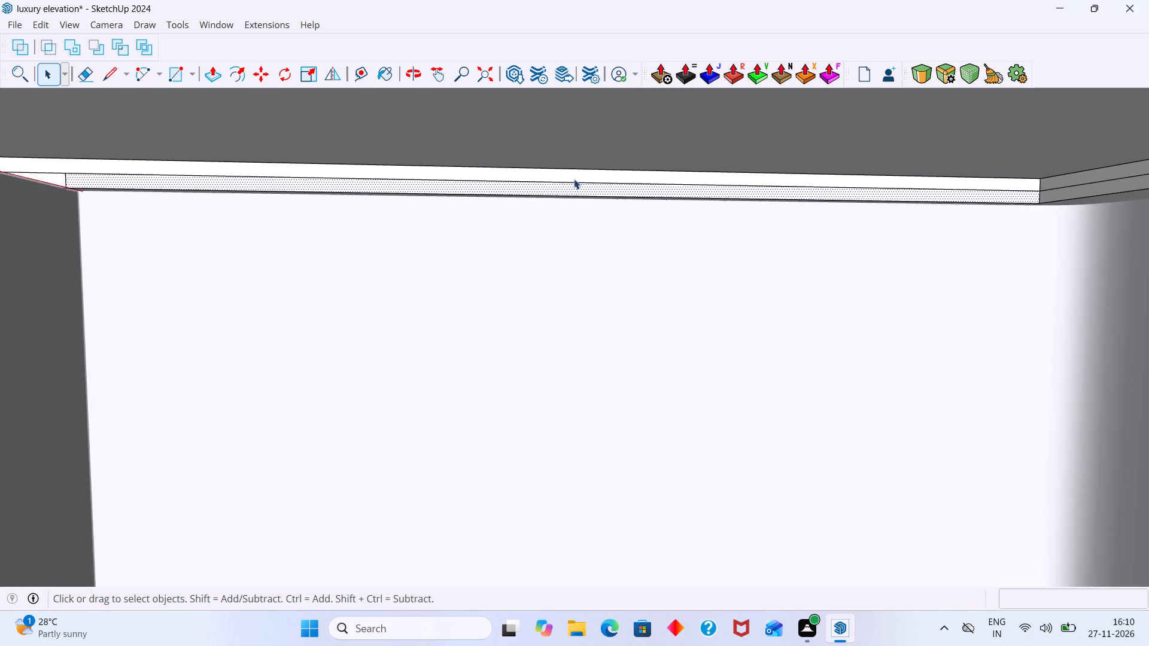
scroll(574, 179, down, 3)
scroll(919, 173, up, 7)
shift+scroll(986, 199, up, 6)
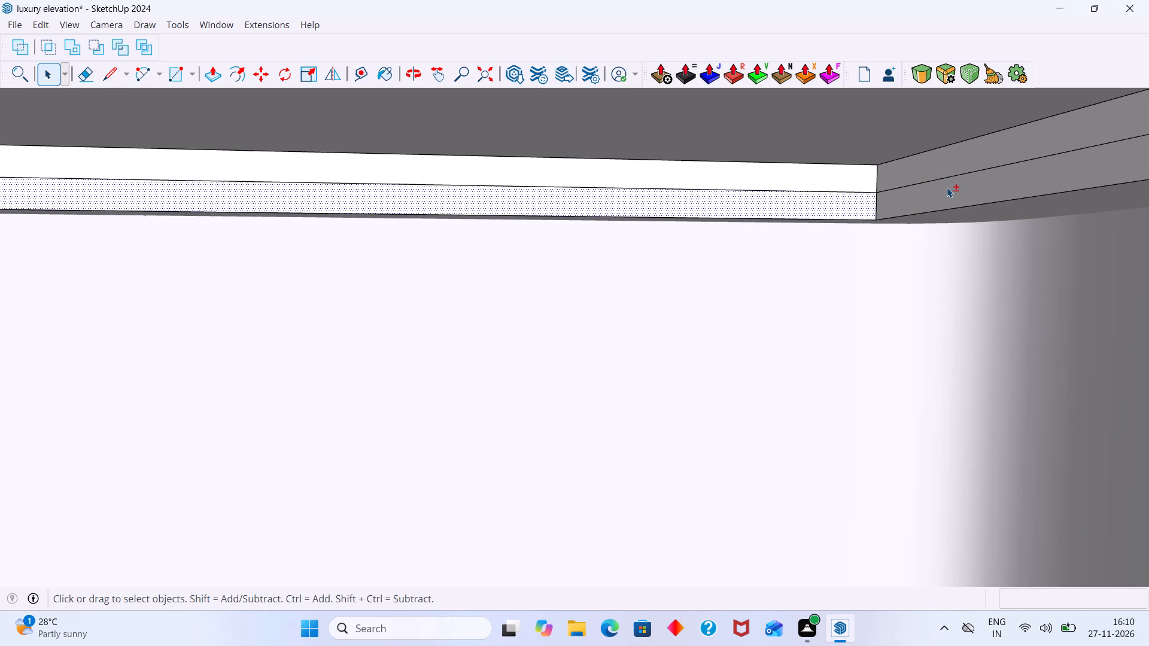
shift+click(947, 187)
shift+scroll(957, 192, down, 8)
middle_drag(977, 230, 1143, 275)
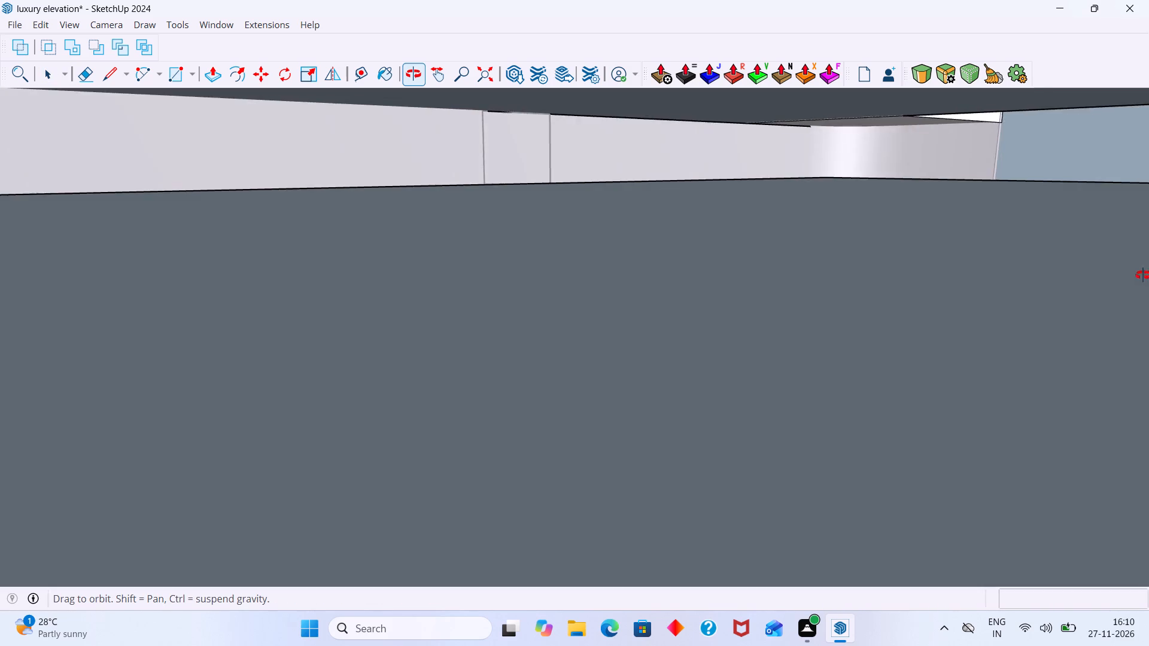
middle_drag(1143, 275, 1030, 228)
scroll(889, 212, up, 13)
shift+scroll(888, 238, up, 4)
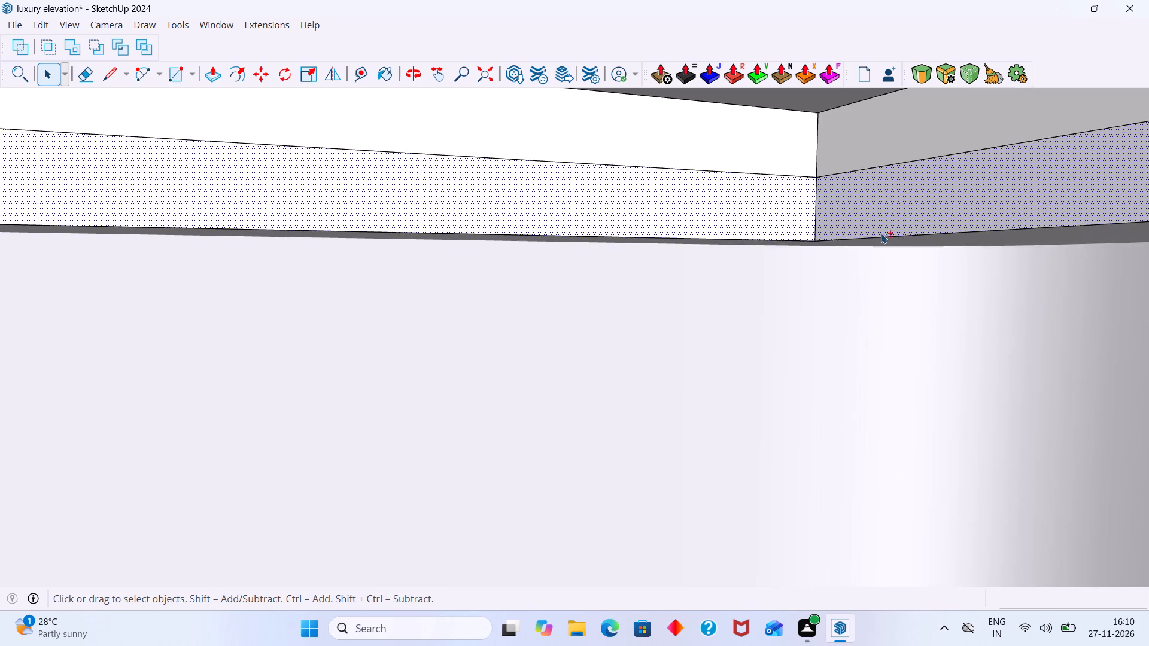
middle_drag(898, 248, 904, 263)
scroll(887, 254, down, 3)
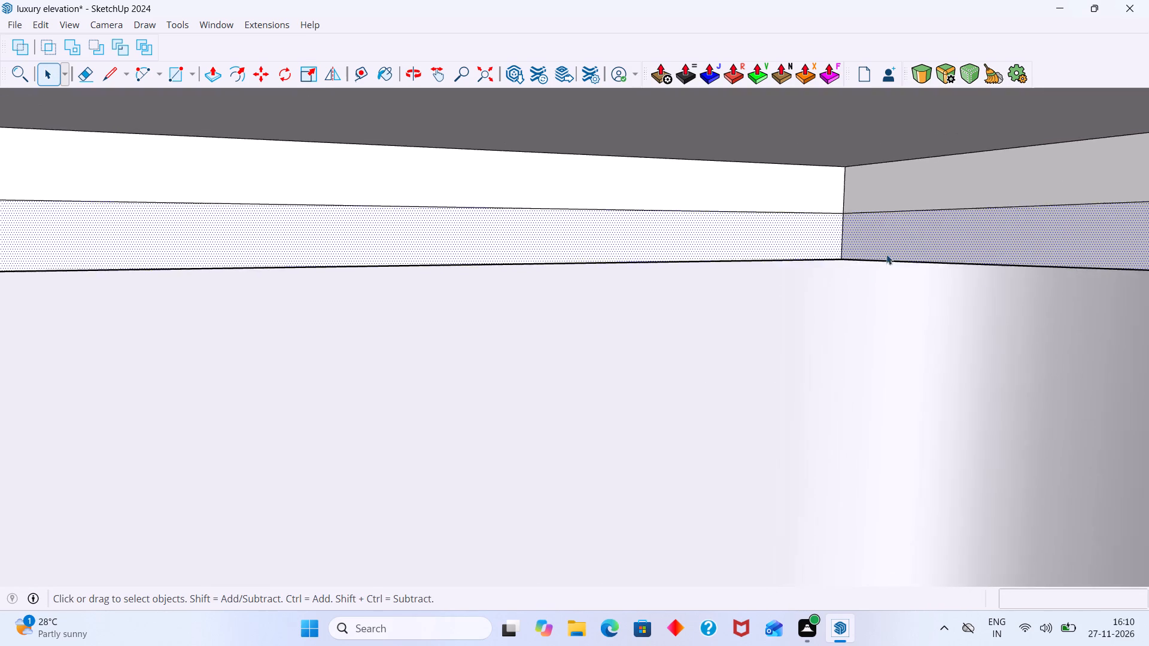
scroll(886, 254, down, 20)
scroll(886, 254, down, 20)
scroll(886, 254, down, 3)
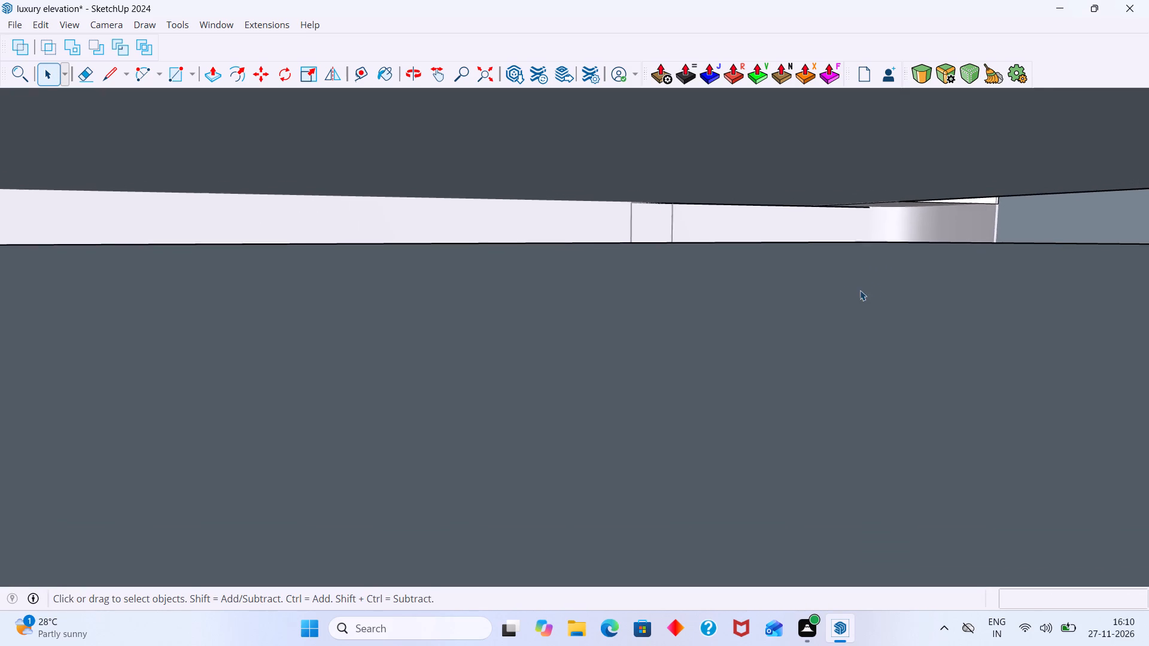
scroll(860, 290, down, 5)
Add the front curve's lower recess band face to the selection of straight-side and side-wall bands.
click(481, 77)
scroll(501, 147, down, 8)
middle_drag(788, 316, 616, 283)
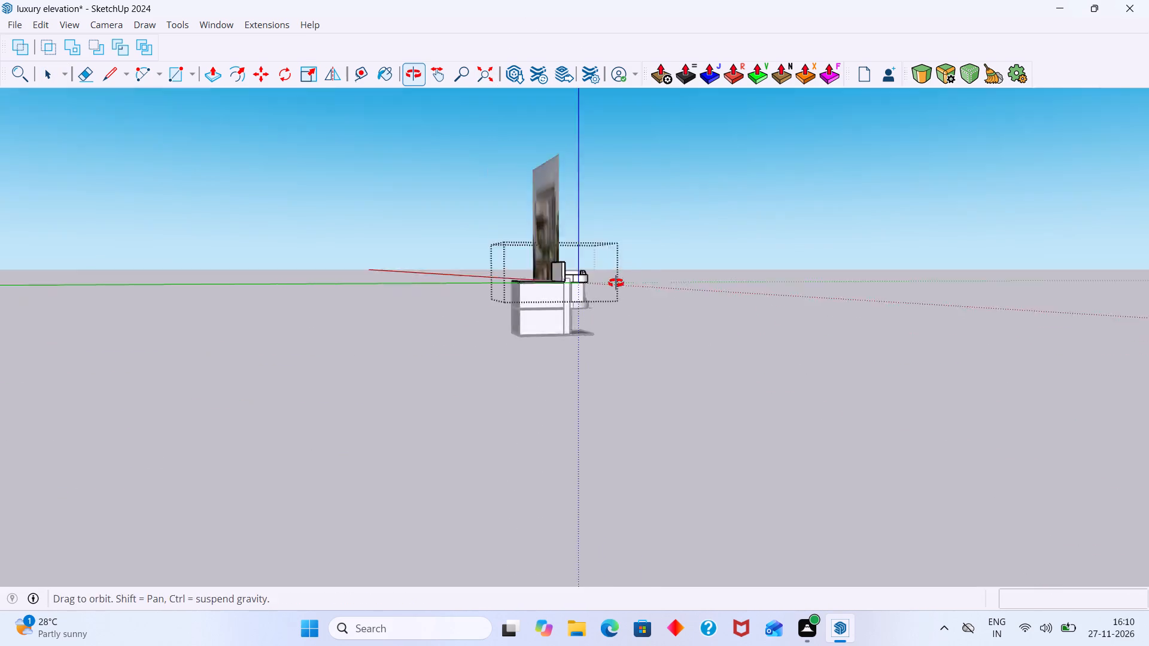
middle_drag(616, 283, 501, 249)
middle_drag(799, 287, 596, 254)
middle_drag(644, 298, 458, 311)
scroll(520, 322, up, 19)
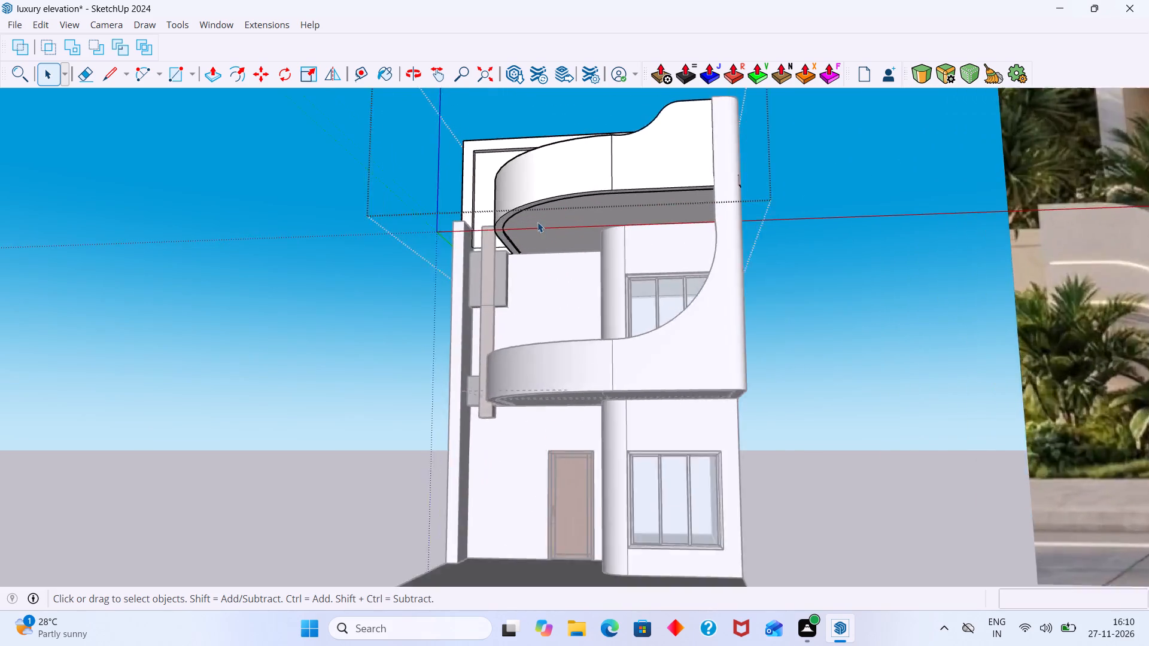
scroll(537, 222, up, 2)
middle_drag(557, 222, 469, 257)
scroll(516, 272, up, 20)
scroll(516, 272, up, 1)
middle_drag(568, 203, 572, 235)
scroll(576, 220, up, 7)
middle_click(576, 218)
shift+click(558, 218)
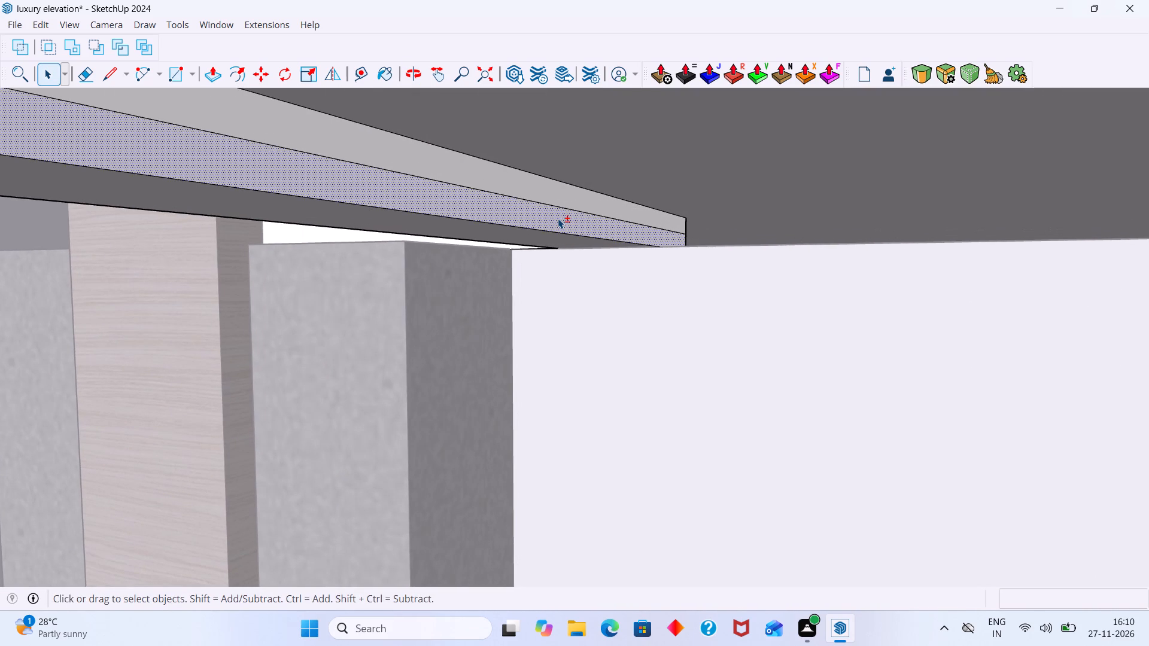
shift+scroll(555, 230, down, 15)
shift+scroll(413, 179, up, 11)
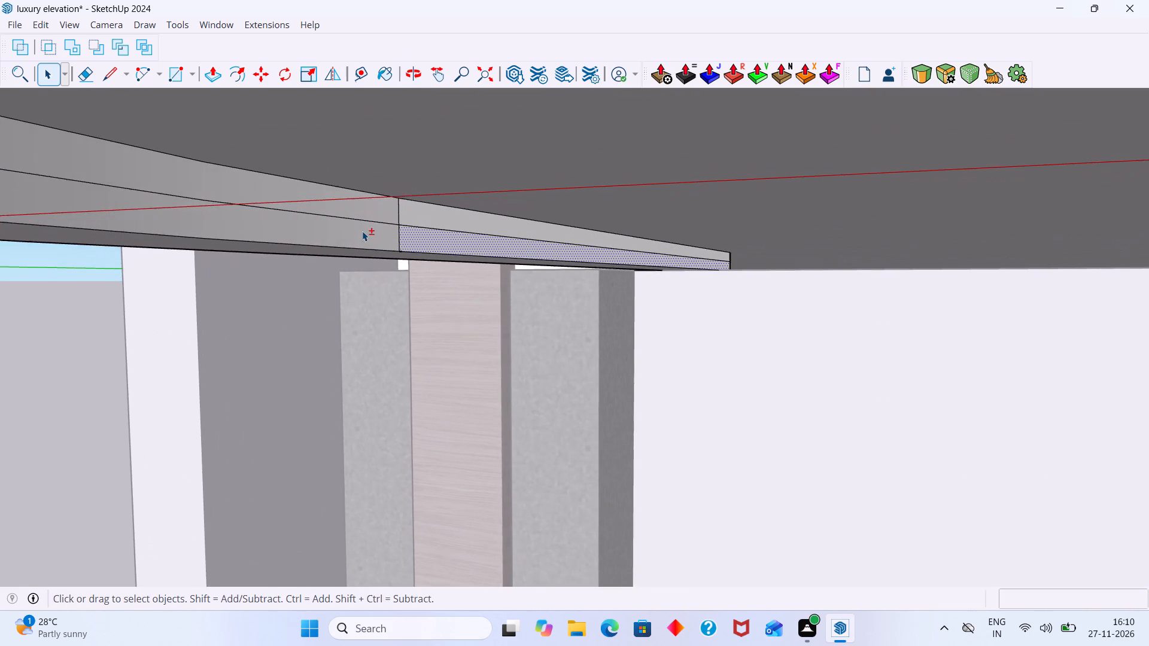
shift+scroll(362, 231, up, 2)
shift+click(357, 231)
Examine the selected lower band faces around the recess, from the side wall along the straight side and front curve.
shift+scroll(396, 258, down, 19)
middle_drag(470, 252, 513, 238)
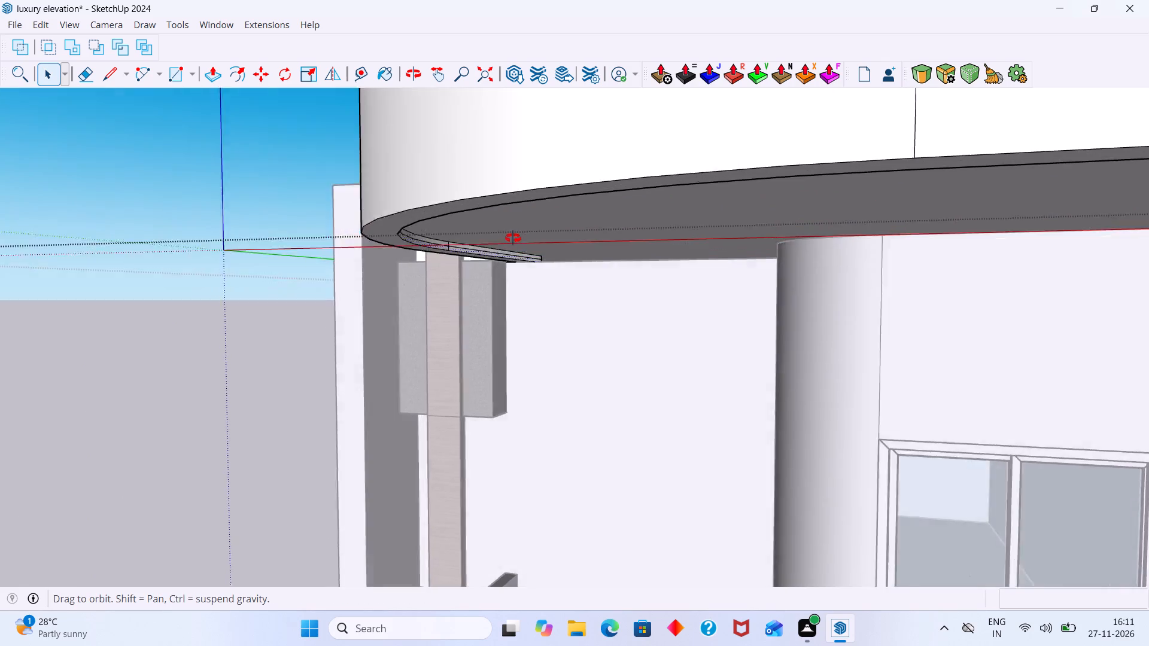
middle_drag(513, 238, 397, 255)
middle_drag(406, 260, 1017, 231)
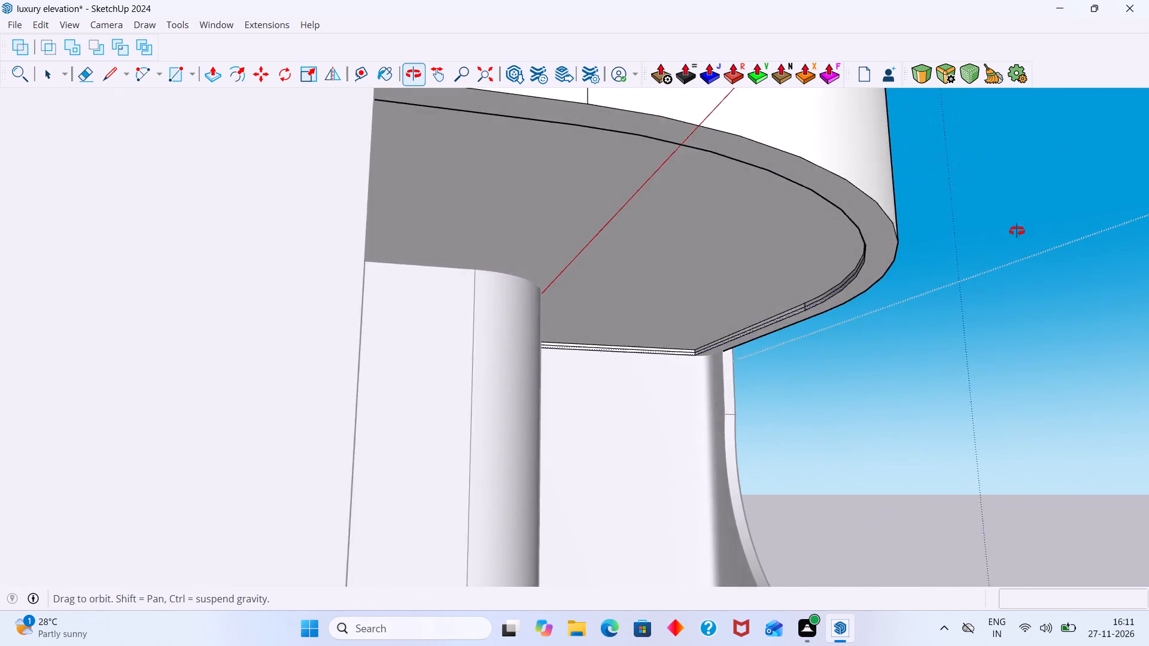
middle_drag(1017, 231, 1017, 240)
scroll(814, 330, up, 16)
middle_drag(697, 330, 734, 344)
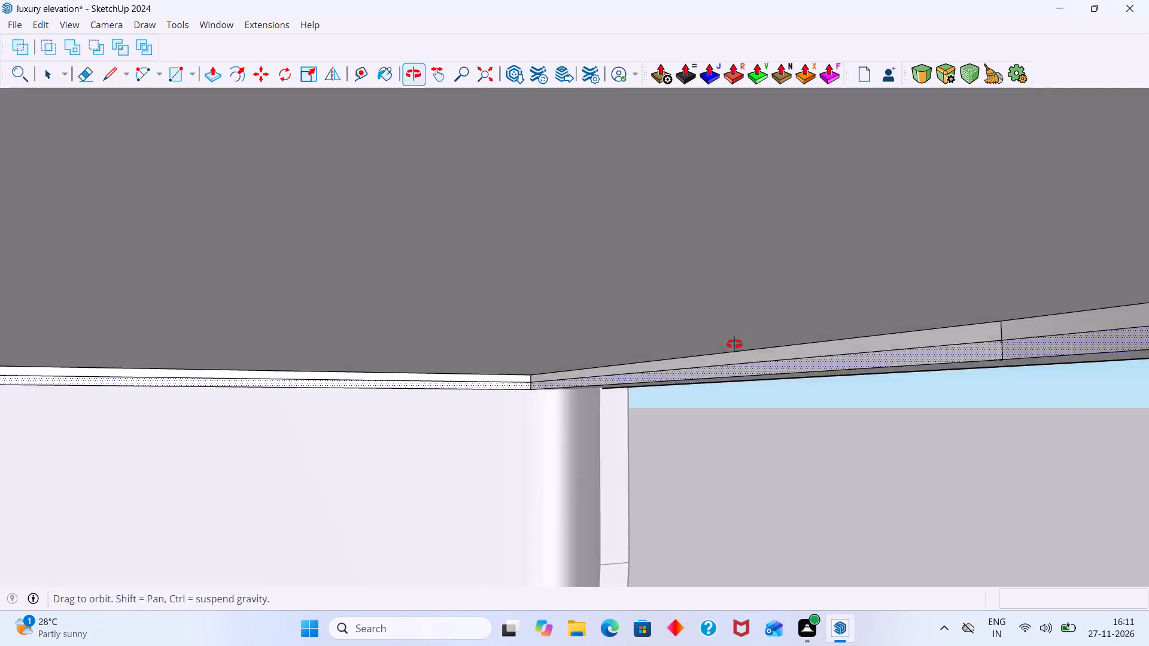
middle_drag(734, 344, 805, 334)
scroll(778, 346, up, 9)
middle_drag(745, 350, 504, 322)
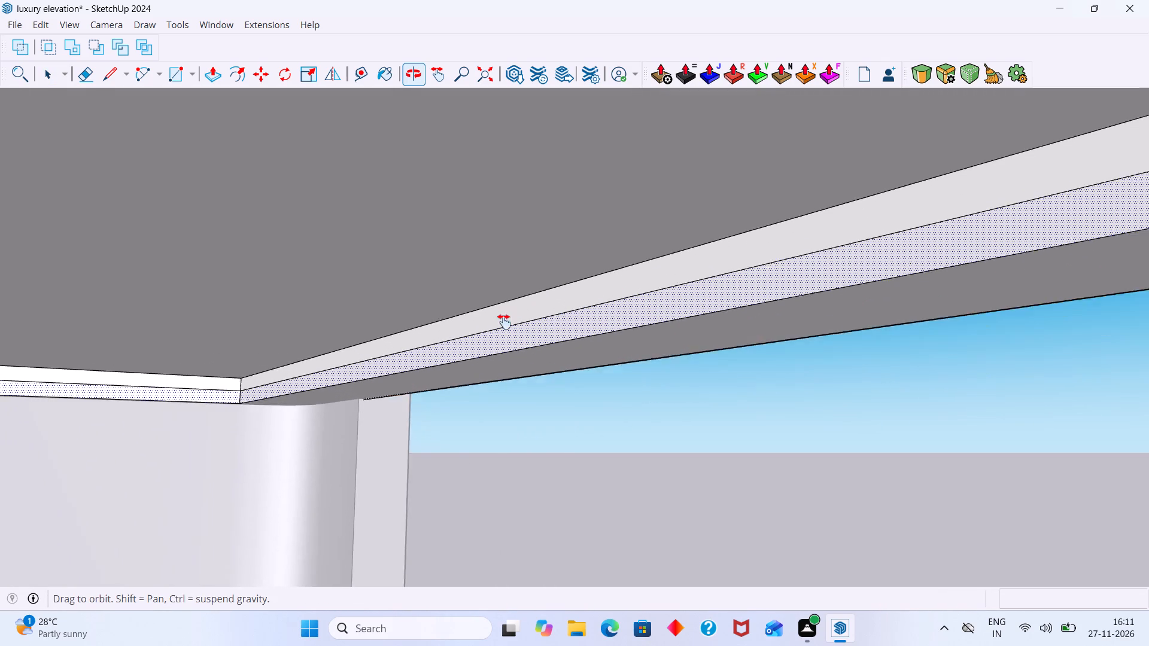
middle_drag(504, 322, 511, 315)
scroll(678, 309, down, 5)
middle_drag(776, 336, 469, 306)
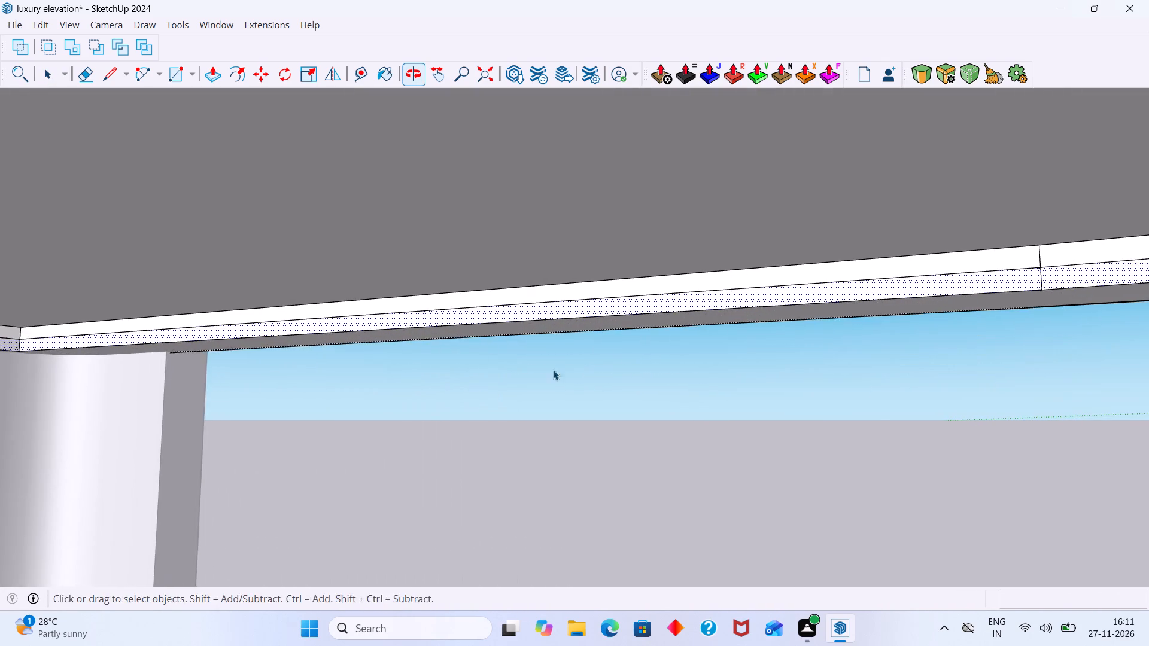
middle_drag(601, 340, 889, 311)
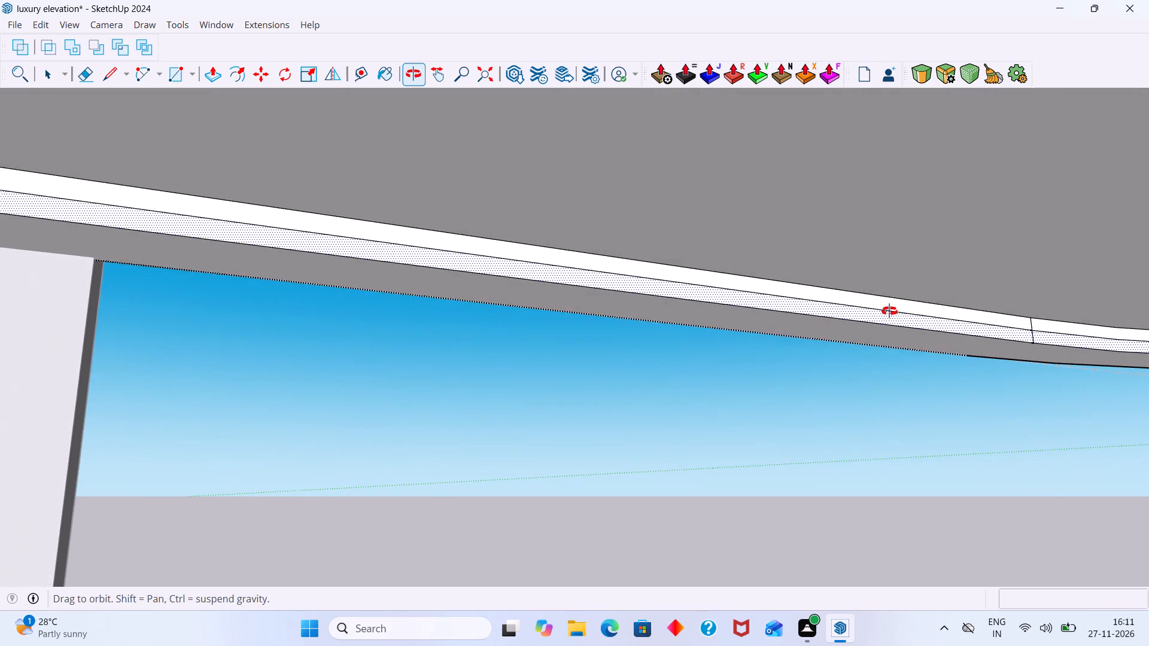
middle_drag(889, 311, 896, 312)
shift+scroll(1095, 318, up, 3)
shift+middle_drag(1089, 322, 577, 316)
shift+scroll(728, 354, up, 2)
shift+middle_drag(835, 368, 830, 364)
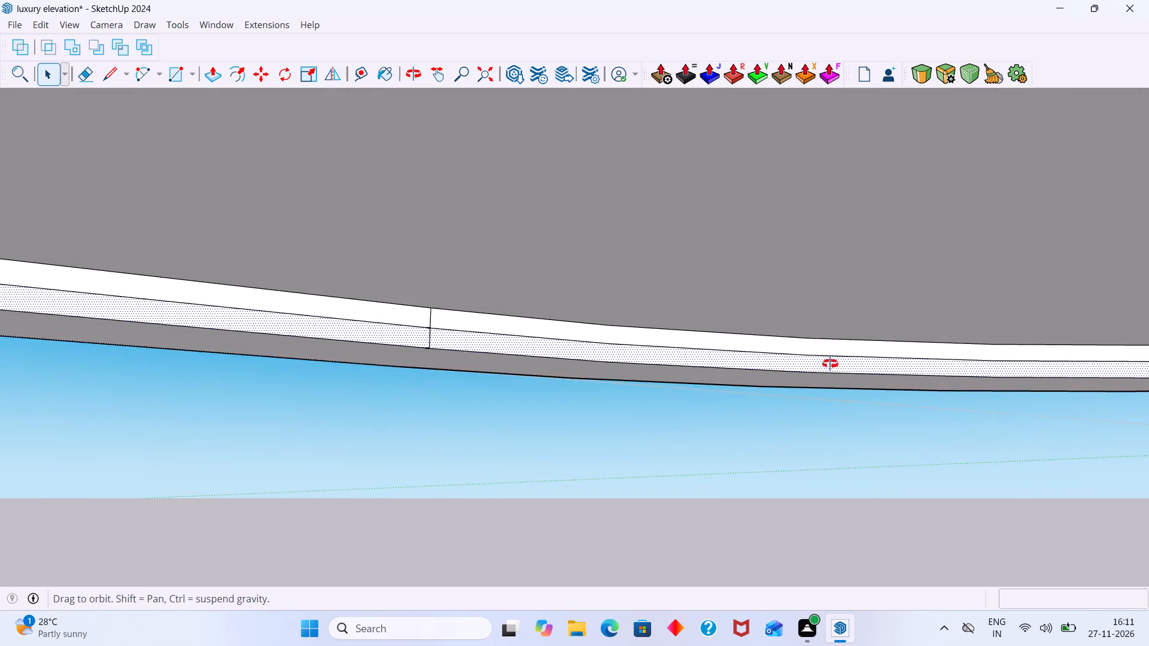
shift+middle_drag(830, 364, 677, 336)
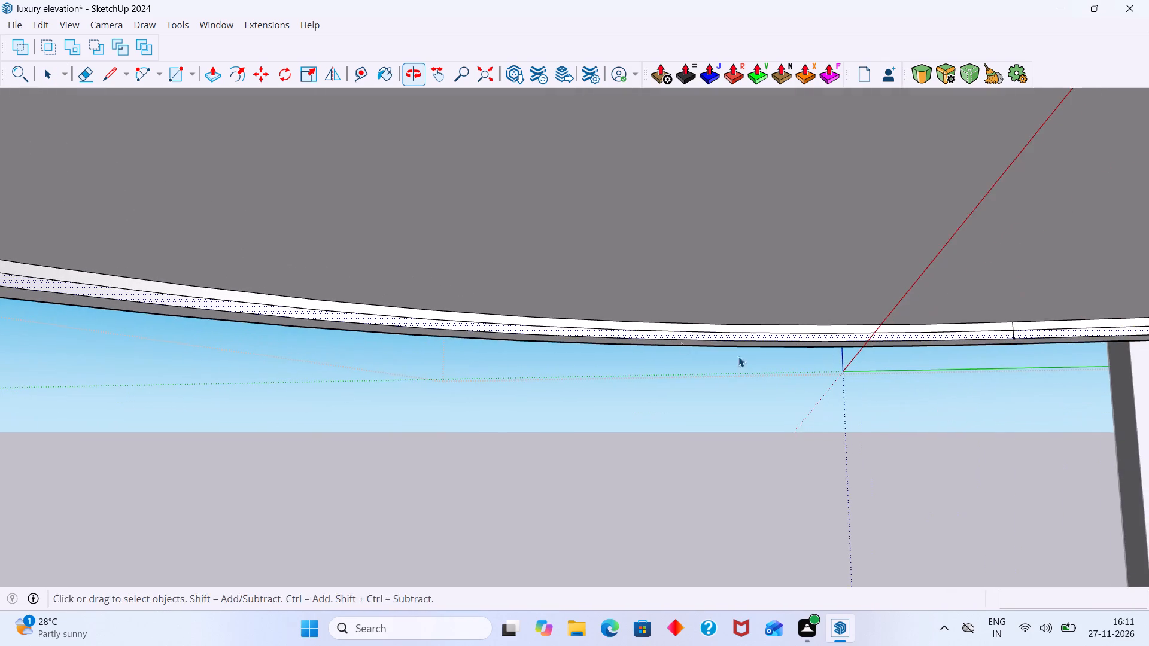
middle_drag(842, 350, 905, 364)
scroll(980, 367, up, 2)
shift+middle_drag(978, 367, 475, 337)
middle_drag(476, 338, 648, 308)
Extrude the selected lower recess band faces 1" with Round Push Pull.
click(491, 75)
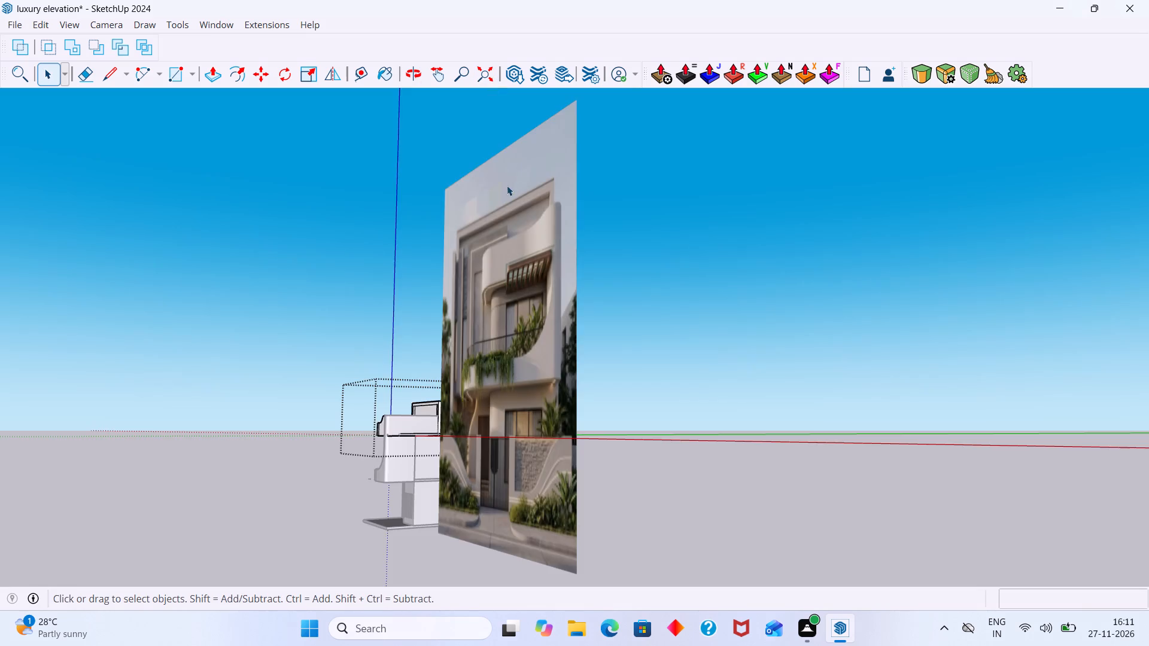
scroll(507, 252, down, 6)
scroll(466, 391, up, 18)
middle_drag(442, 437, 481, 324)
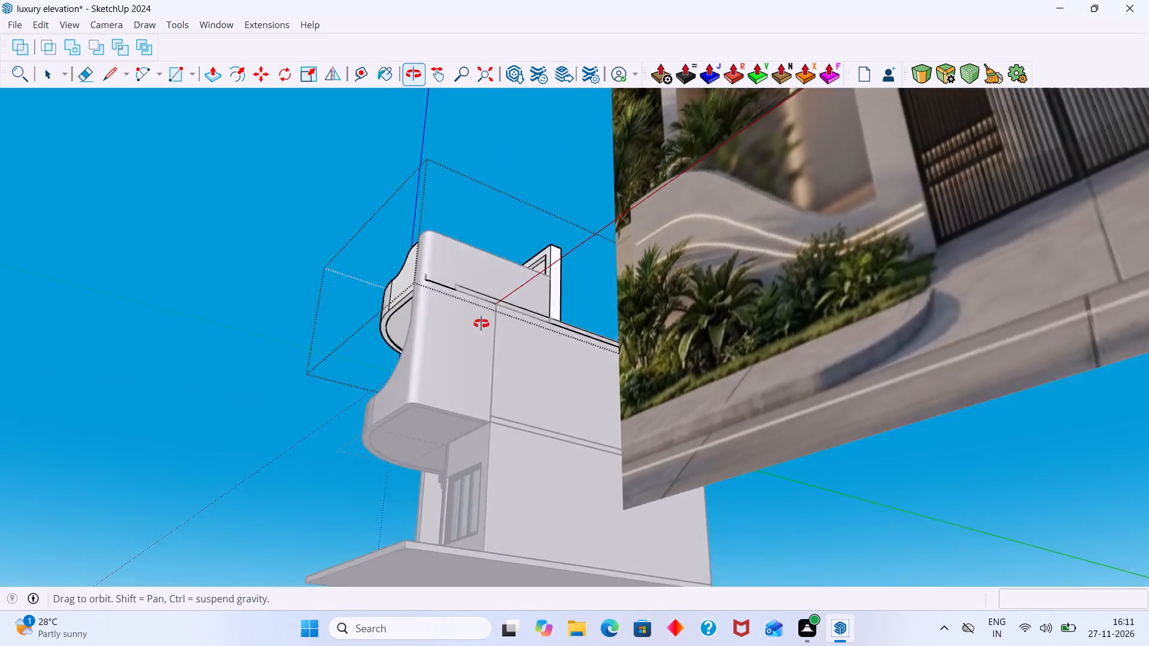
middle_drag(481, 324, 634, 290)
scroll(362, 374, up, 7)
middle_drag(401, 334, 464, 367)
scroll(466, 263, up, 4)
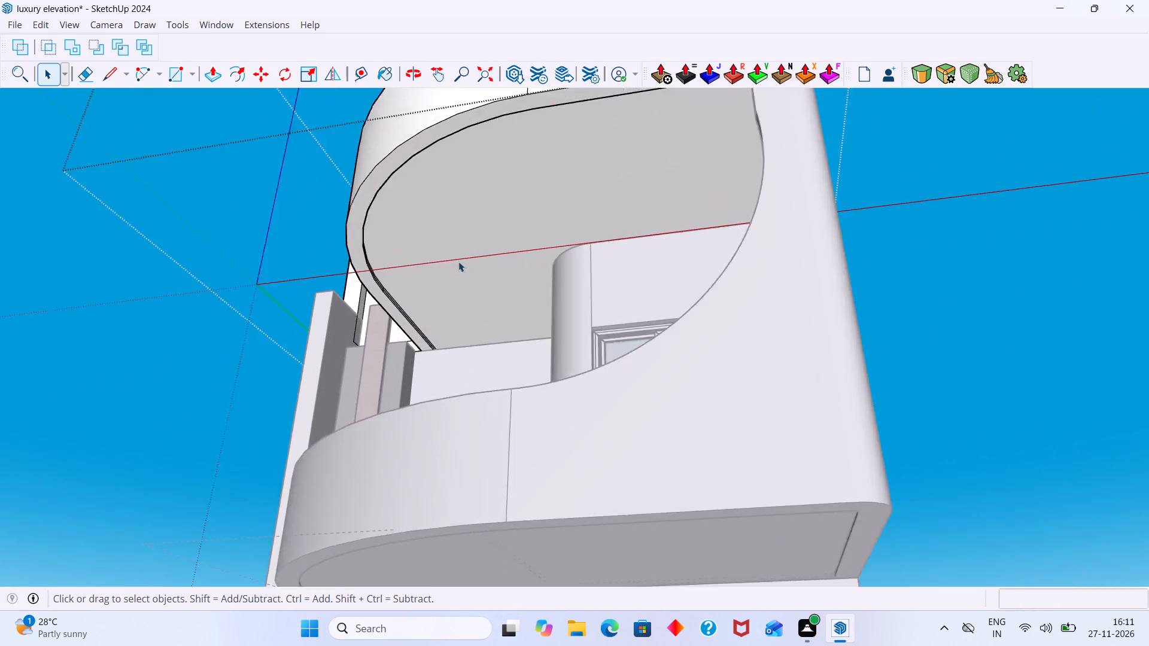
scroll(458, 261, up, 13)
middle_drag(376, 336, 357, 404)
scroll(363, 306, up, 10)
middle_drag(339, 331, 347, 410)
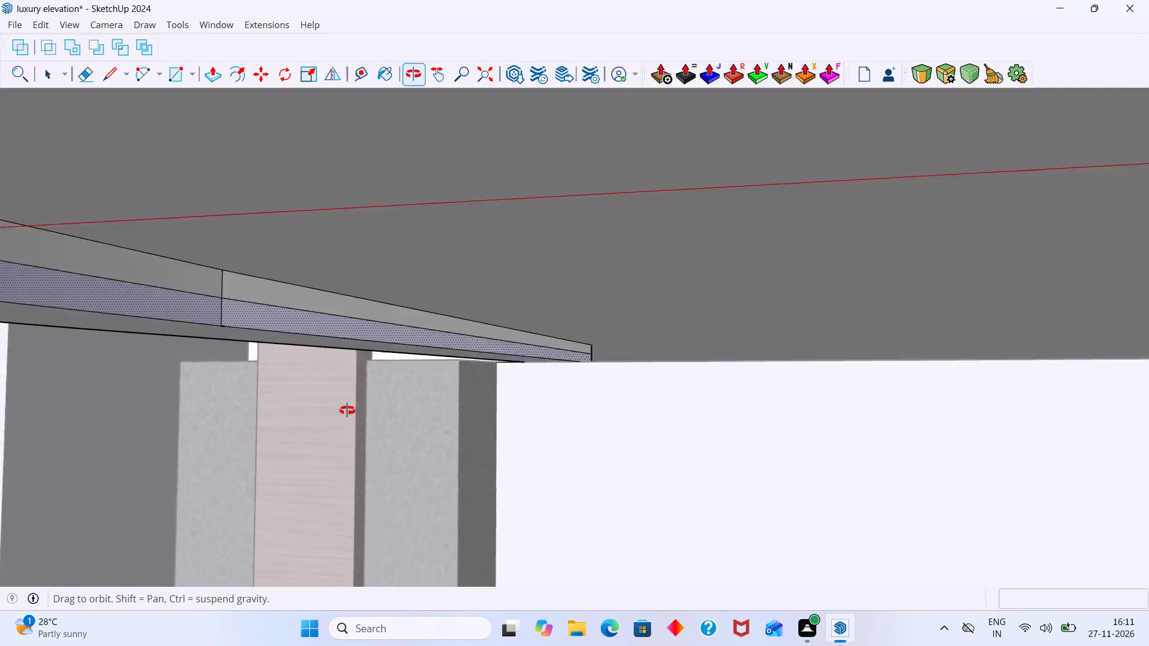
middle_drag(347, 410, 347, 413)
scroll(347, 413, up, 1)
click(739, 80)
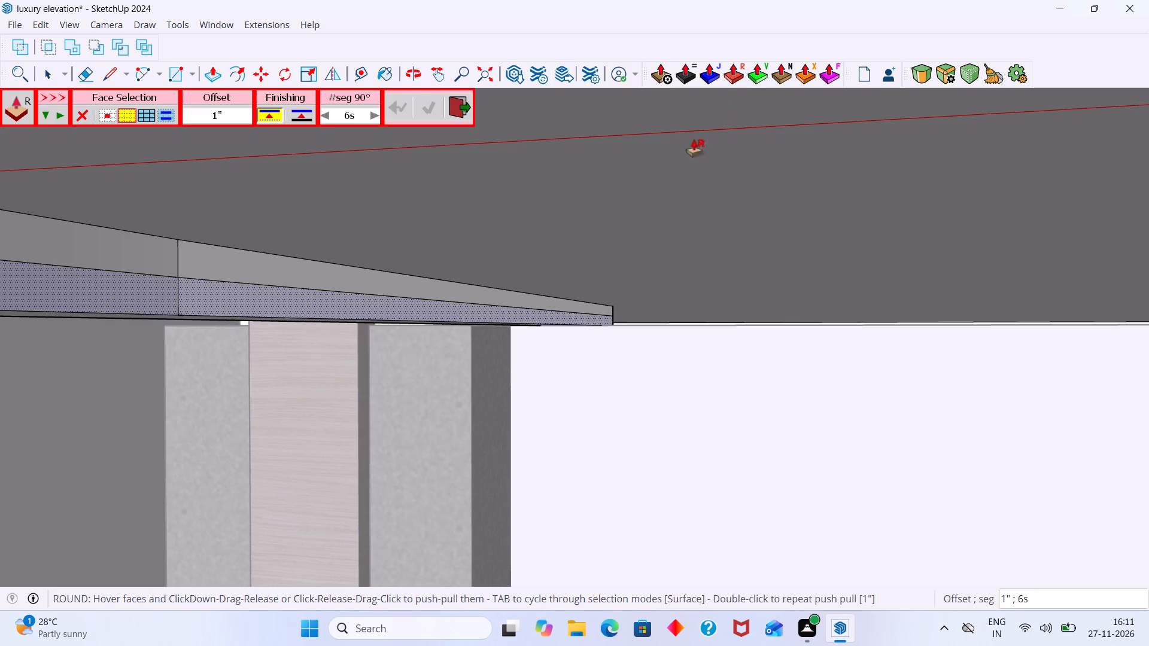
scroll(391, 379, up, 6)
scroll(478, 278, down, 3)
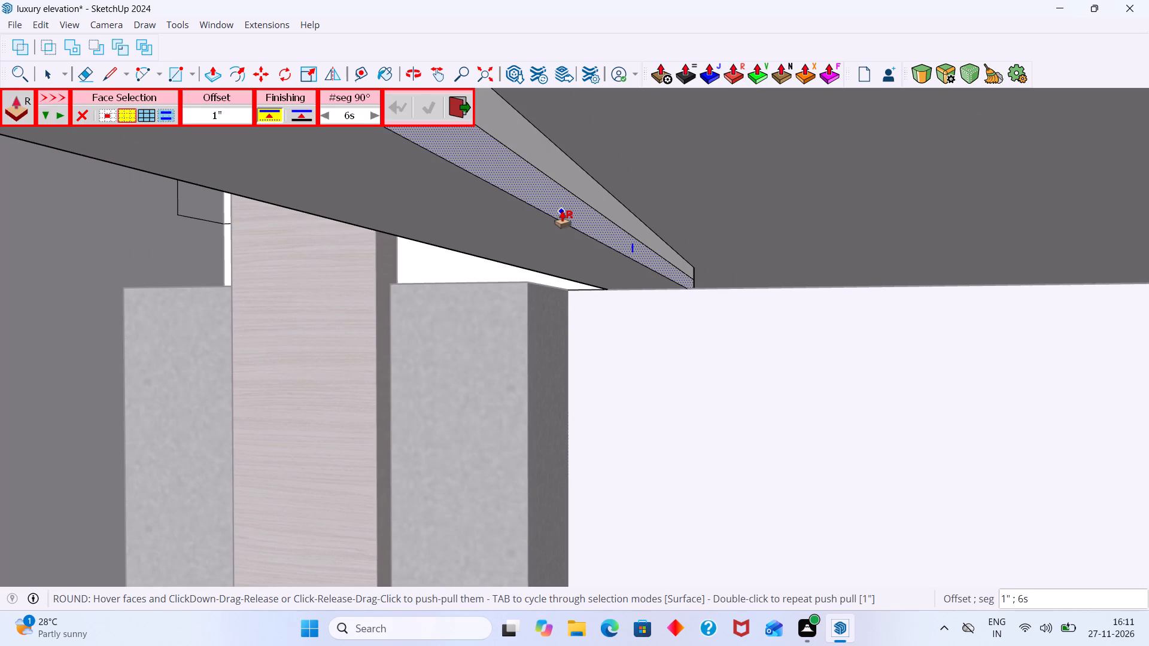
click(562, 211)
text(1")
key(Return)
key(space)
Inspect the extruded lower band's step and its end at the recess corner against the rear wall.
scroll(616, 272, down, 6)
middle_drag(604, 270, 594, 281)
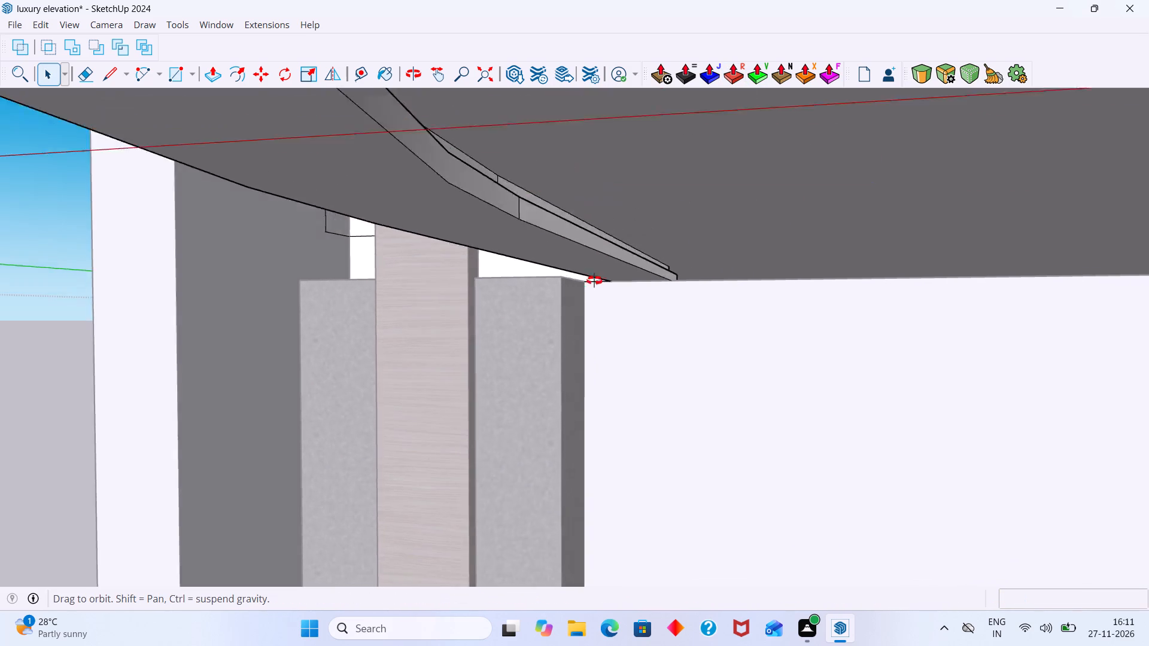
middle_drag(594, 281, 607, 291)
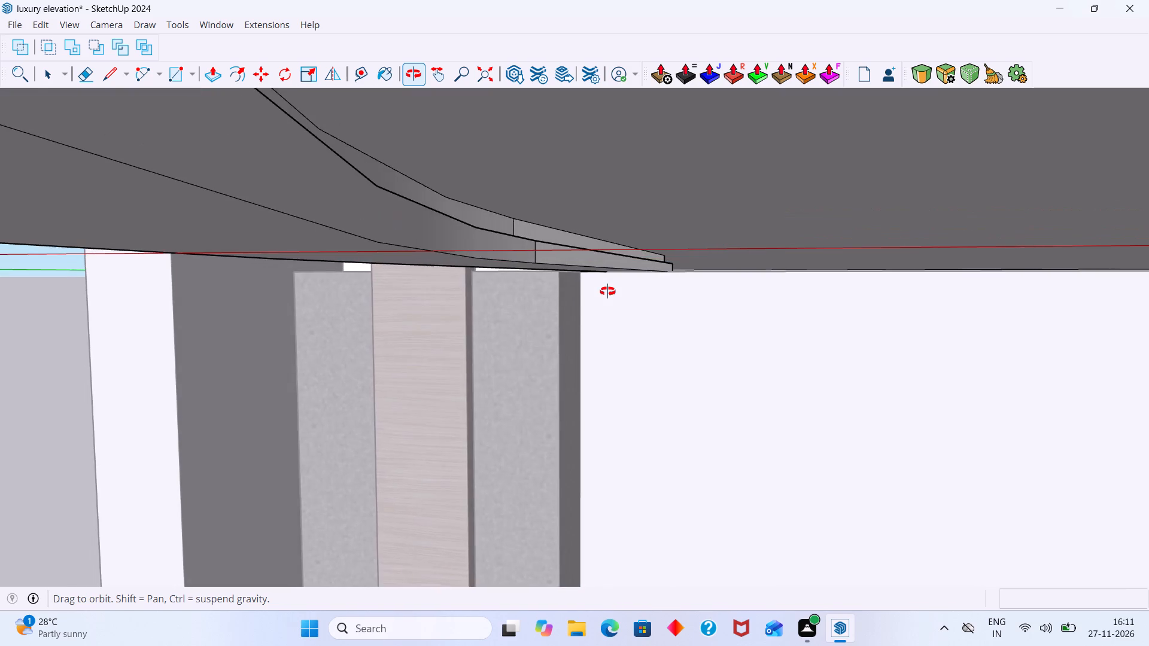
middle_drag(607, 291, 607, 290)
scroll(600, 249, up, 10)
middle_drag(597, 251, 612, 266)
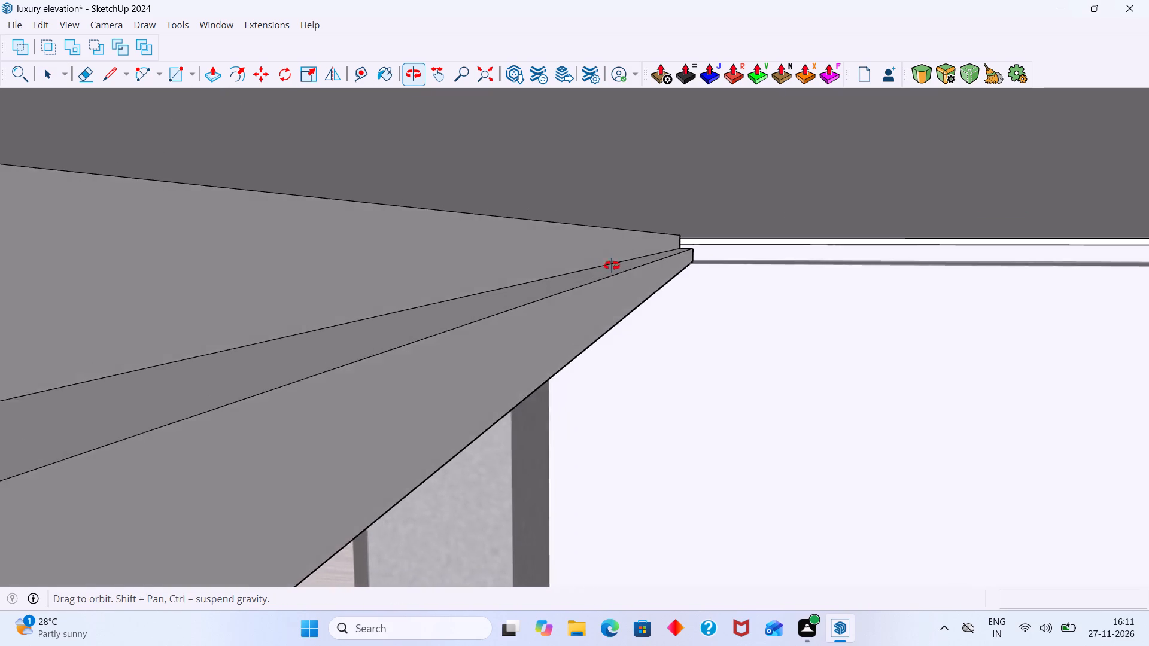
middle_drag(612, 266, 637, 258)
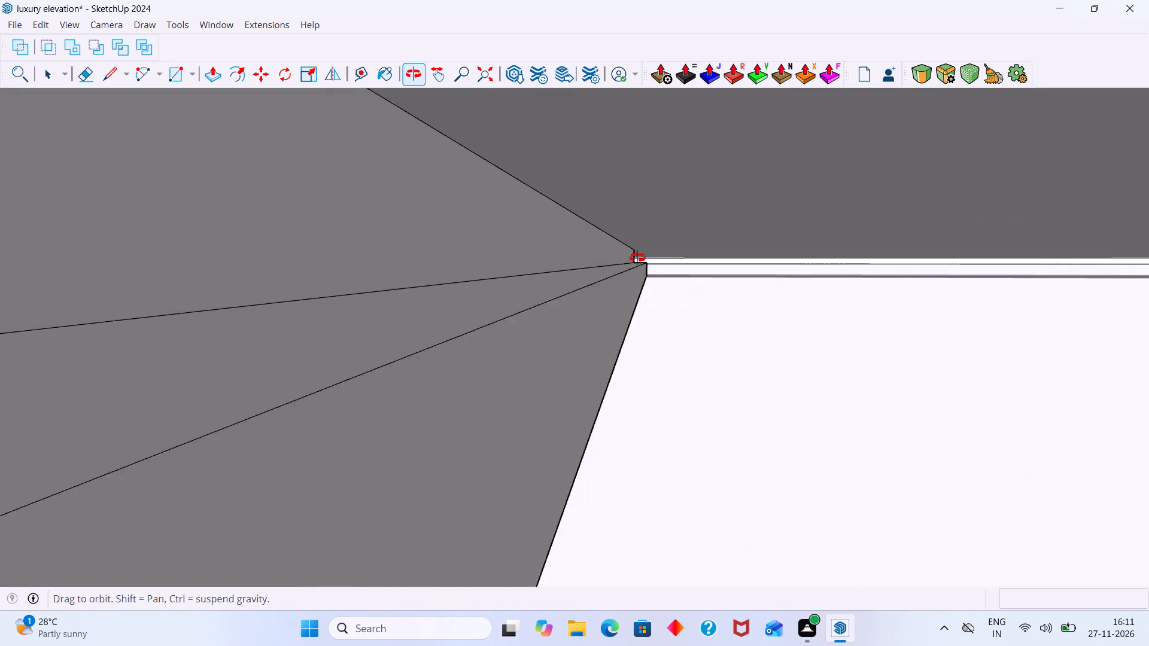
middle_drag(637, 258, 612, 260)
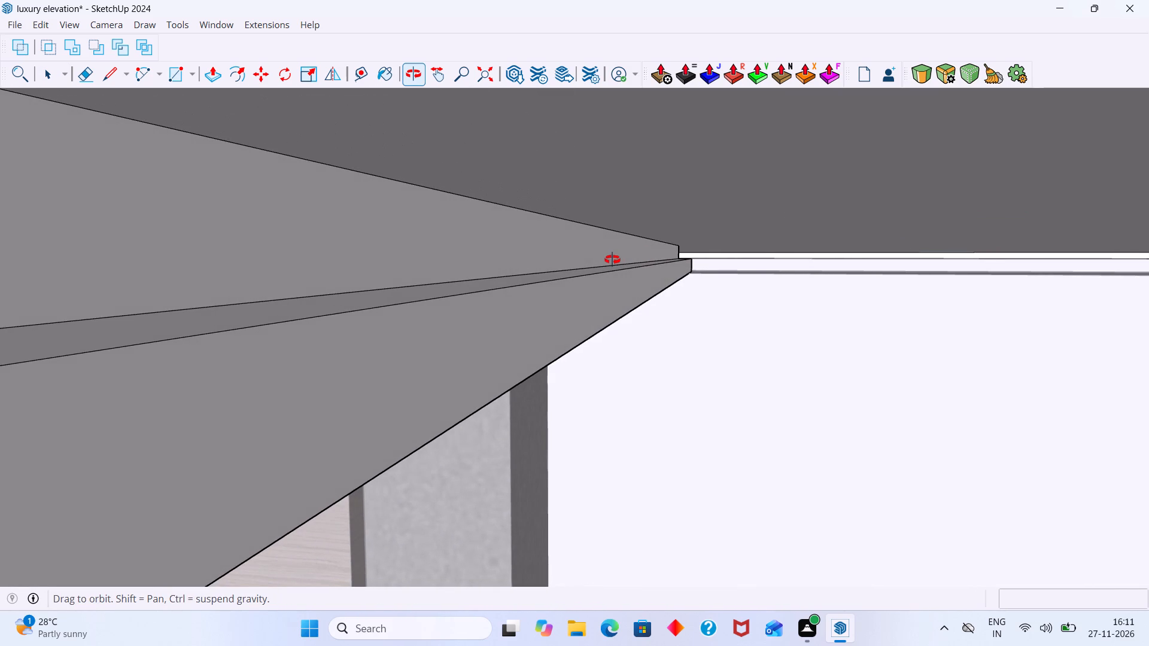
middle_drag(612, 260, 623, 272)
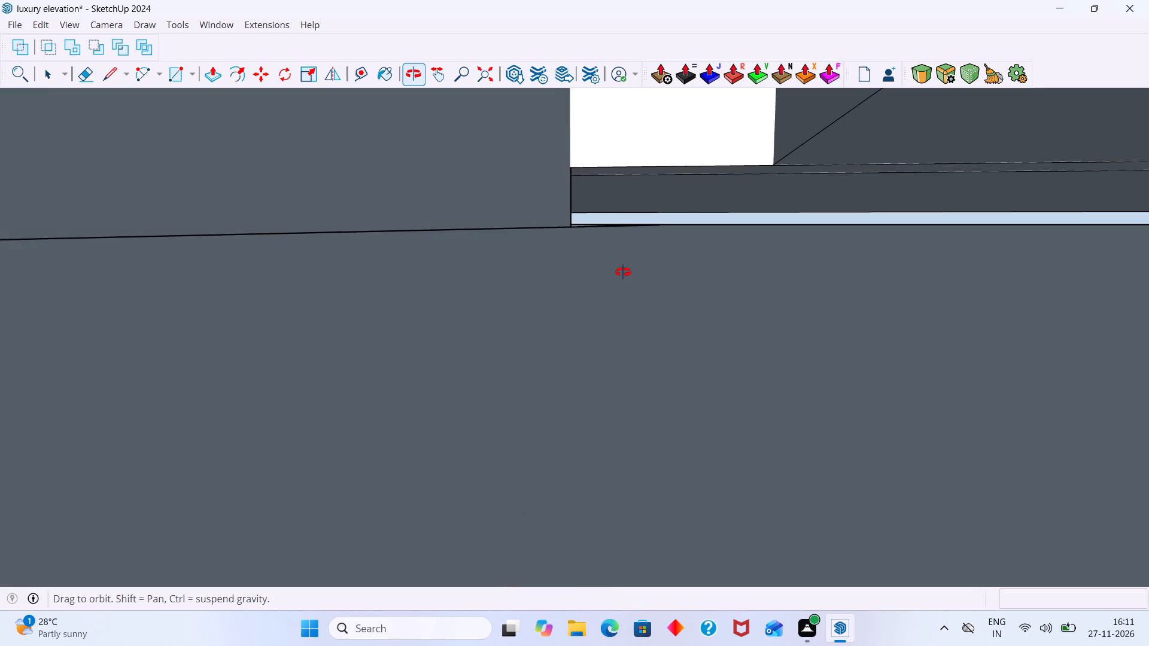
middle_drag(623, 272, 637, 261)
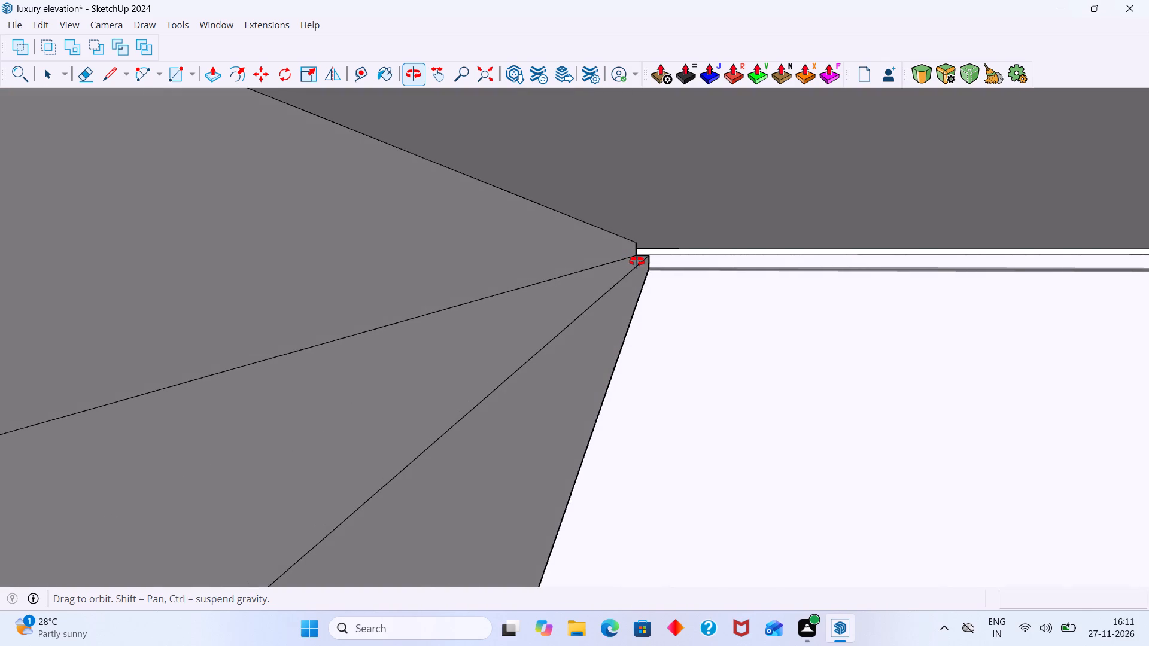
middle_drag(637, 261, 624, 262)
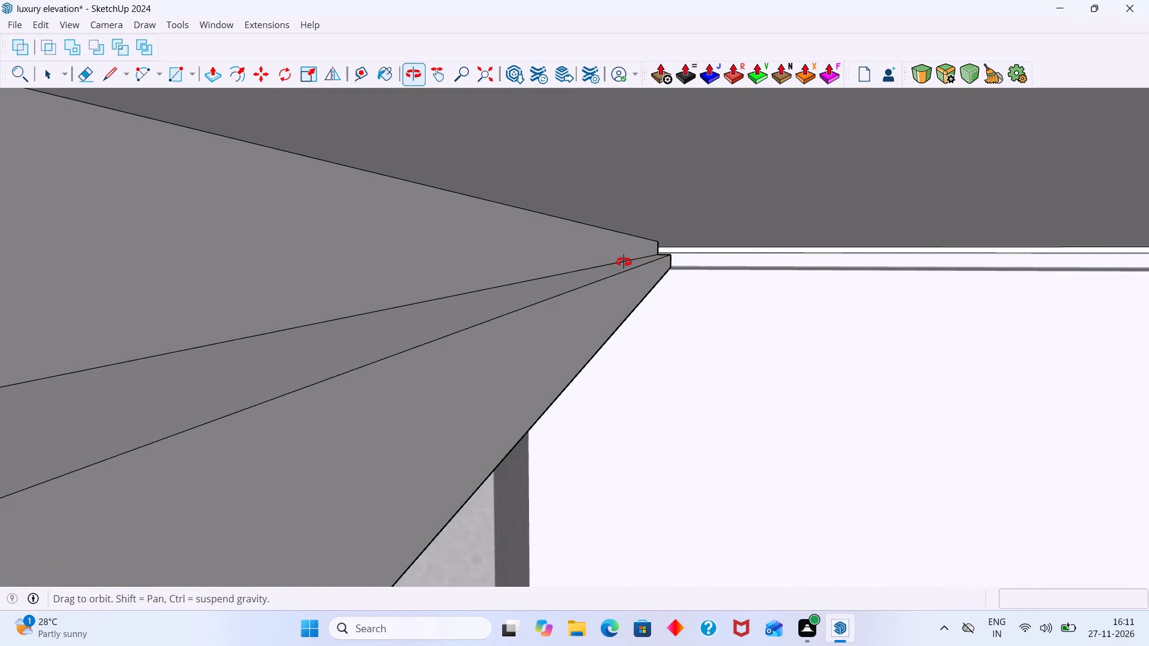
middle_drag(624, 262, 577, 266)
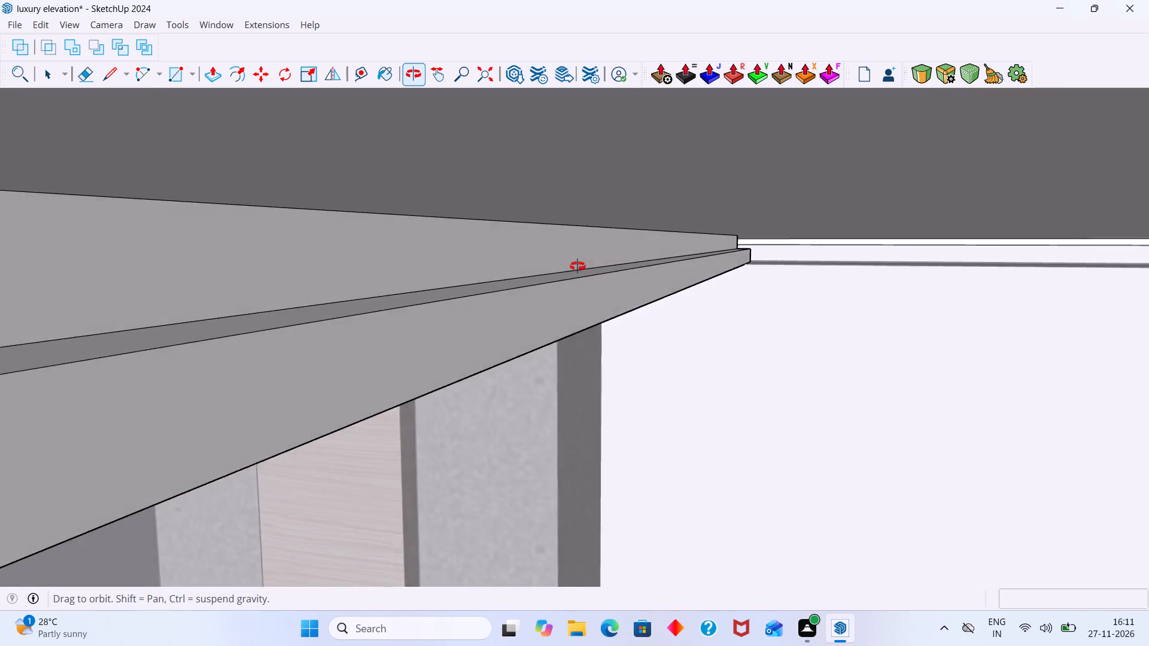
Group the narrow strip face of the canopy recess's 1" step together with its bounding edges.
middle_drag(577, 266, 515, 268)
scroll(522, 271, down, 2)
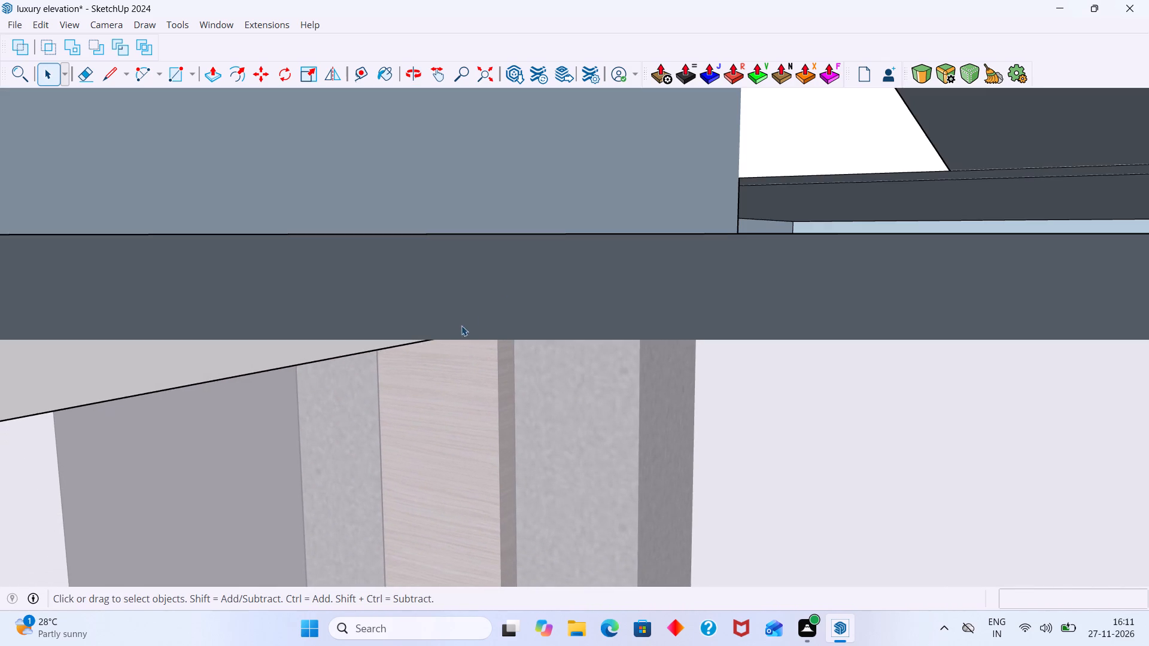
scroll(452, 328, up, 5)
middle_drag(444, 318, 568, 318)
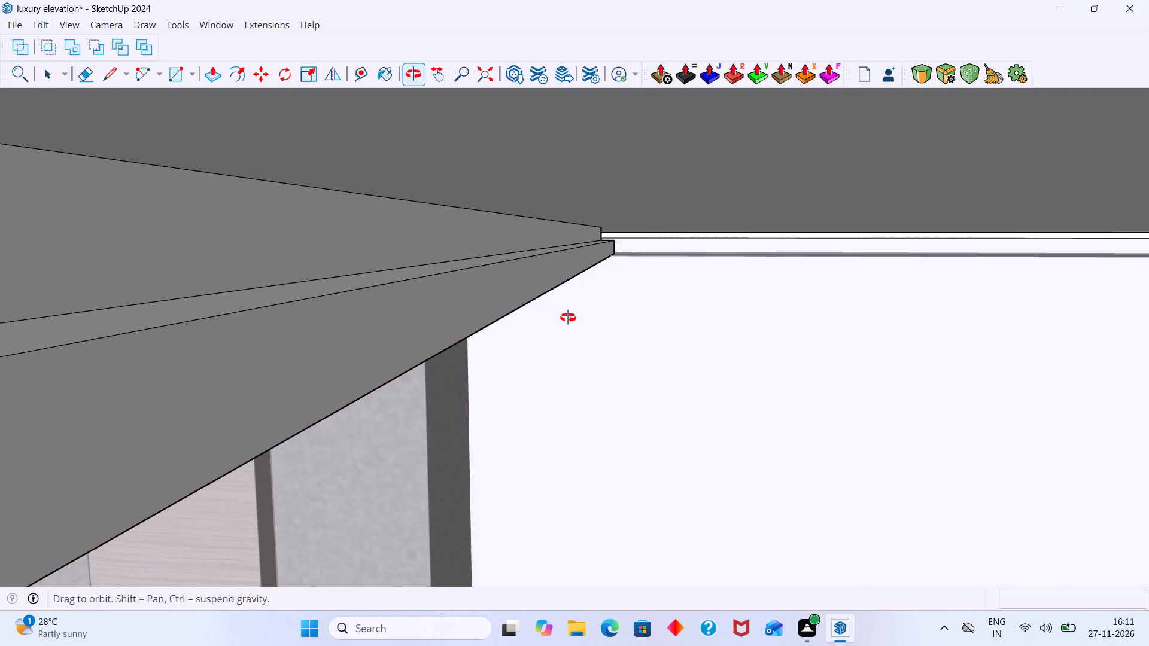
middle_drag(568, 318, 563, 315)
scroll(392, 280, up, 4)
middle_drag(386, 274, 455, 293)
double_click(349, 305)
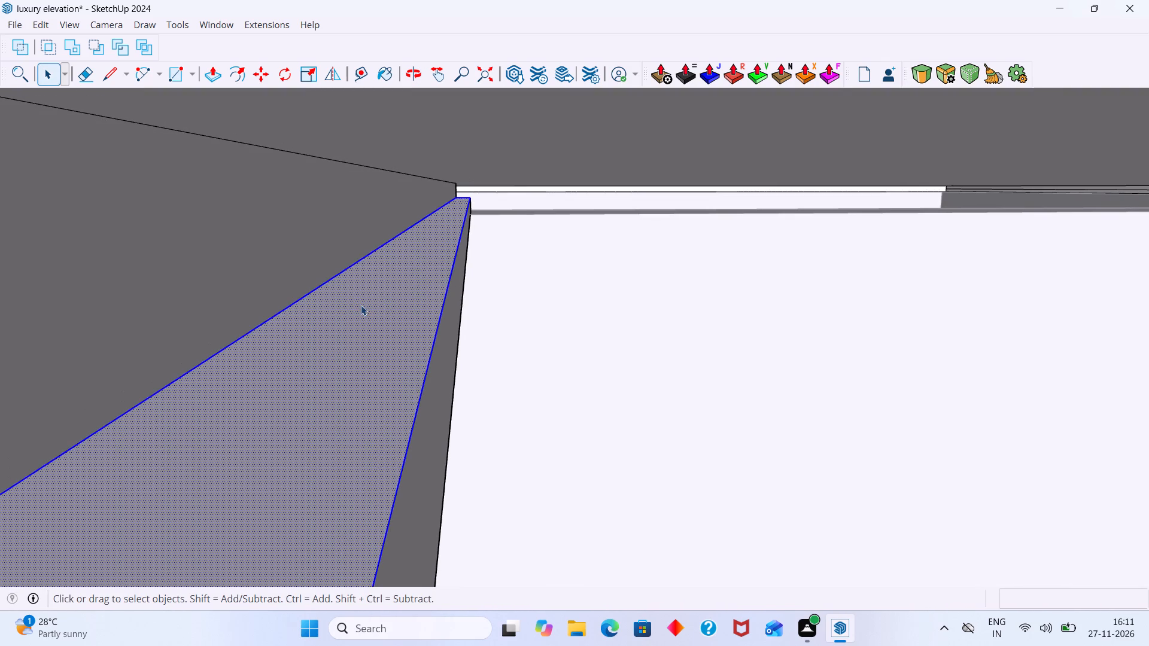
right_click(368, 305)
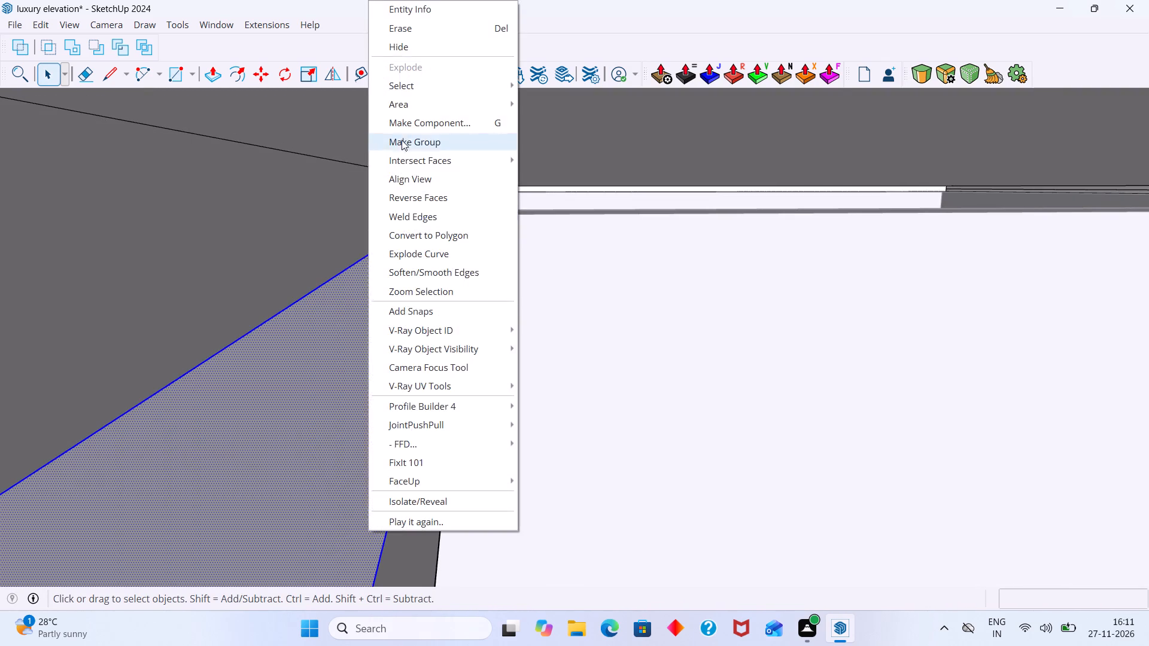
click(410, 145)
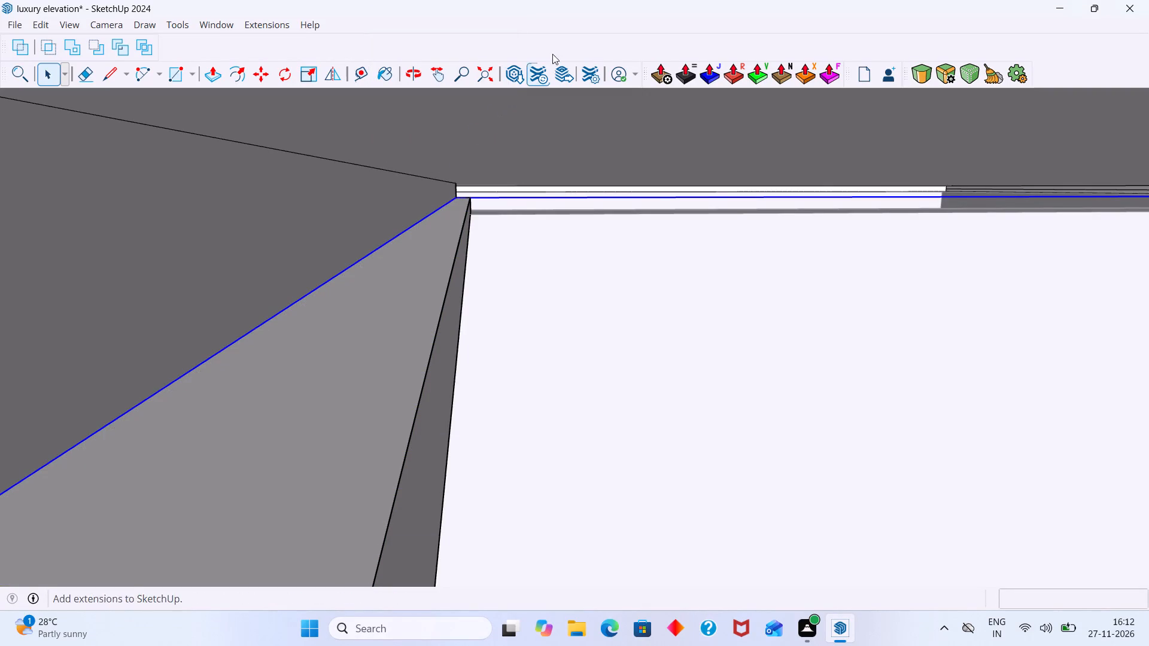
Convert the grouped strip face along the canopy recess into a V-Ray Mesh Light.
right_click(872, 16)
click(841, 46)
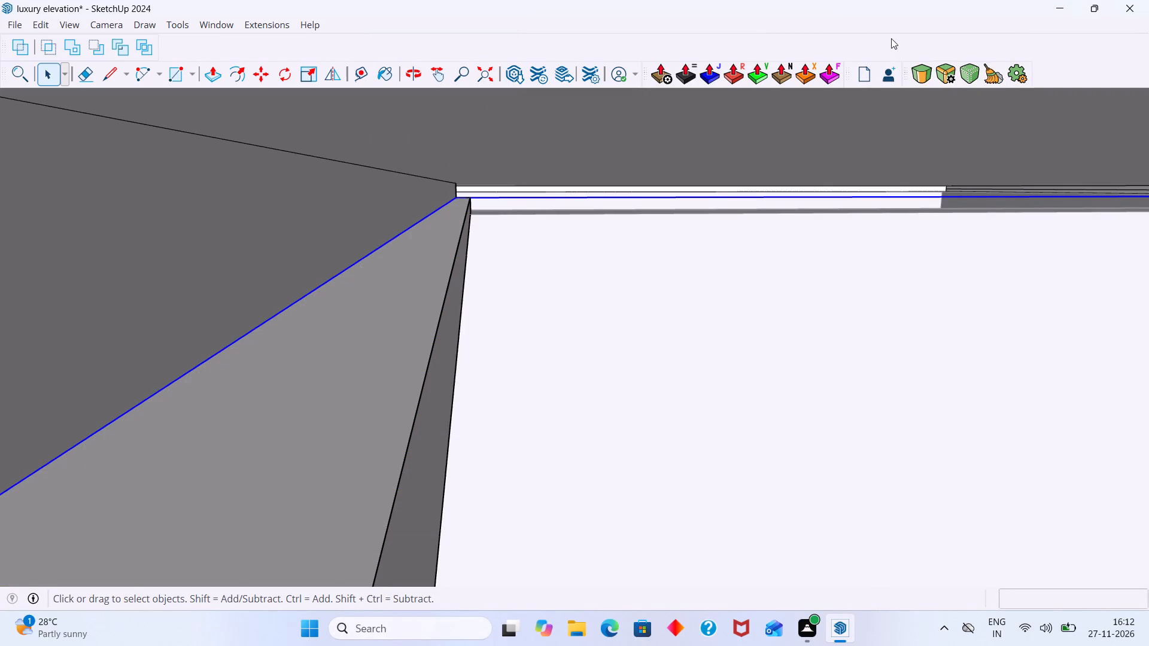
right_drag(891, 38, 897, 40)
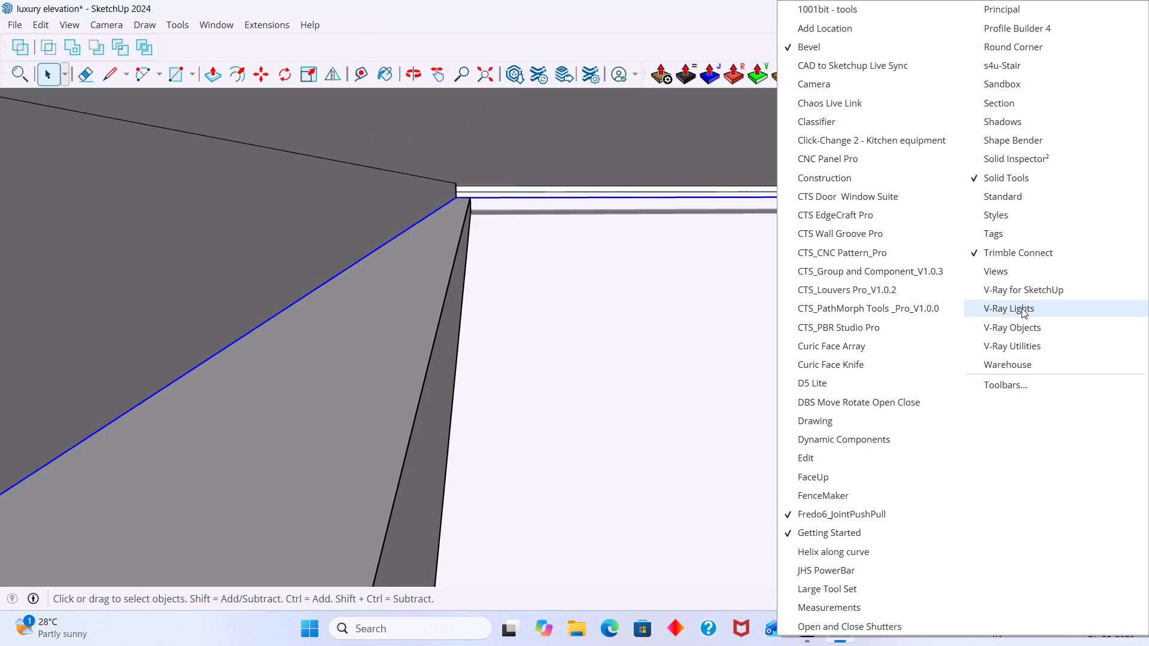
click(1022, 308)
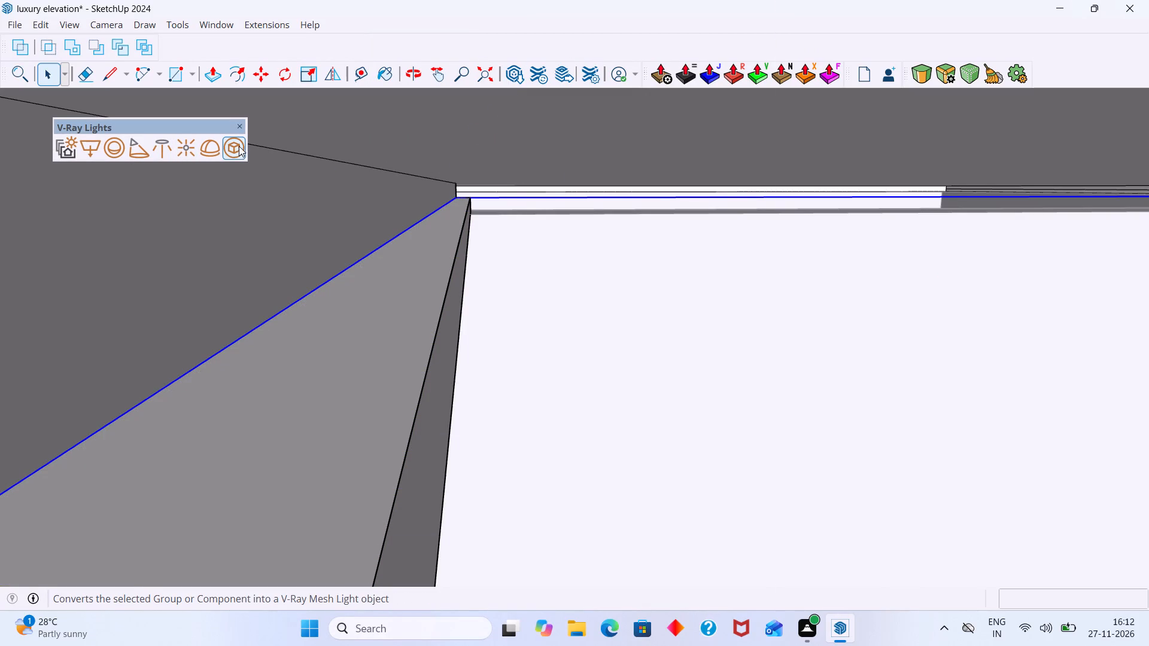
click(232, 146)
scroll(506, 156, down, 8)
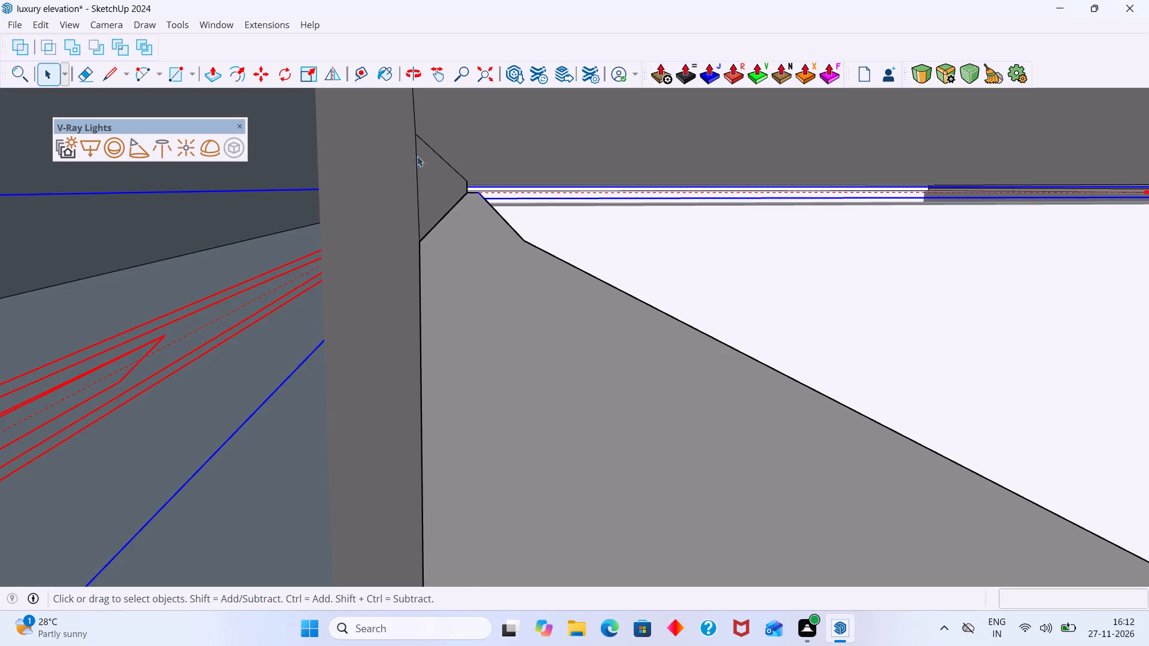
click(240, 121)
scroll(339, 142, down, 20)
scroll(339, 142, down, 1)
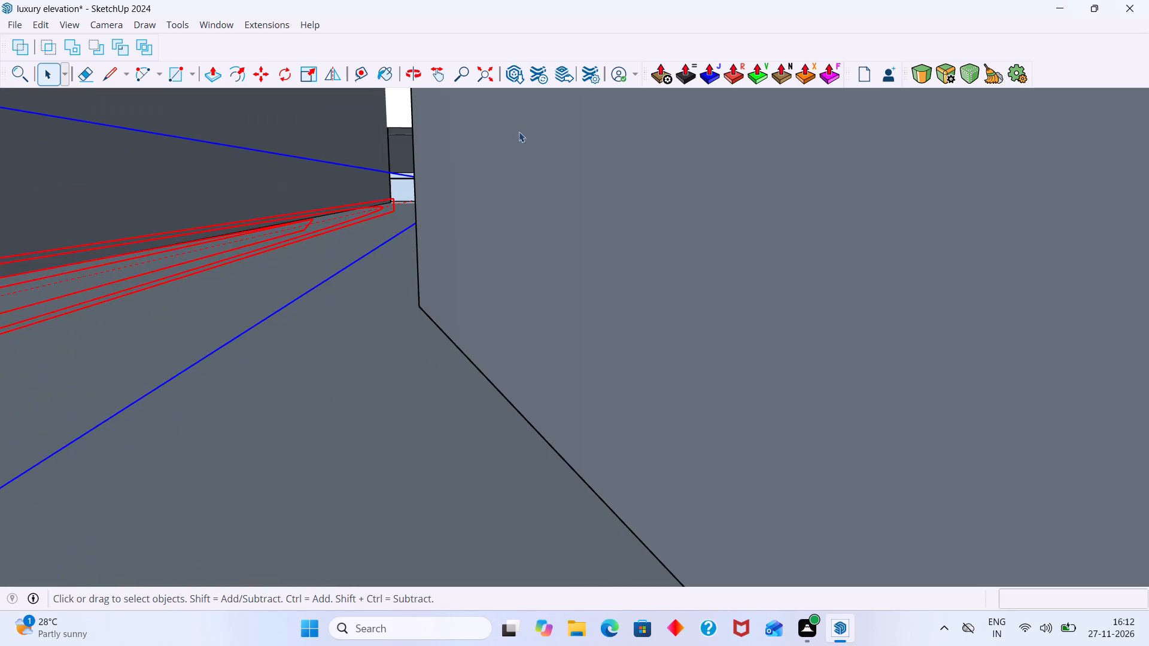
Examine the whole elevation beside the reference image, including the undersides of both curved projections.
click(480, 69)
scroll(481, 91, down, 13)
scroll(451, 253, up, 7)
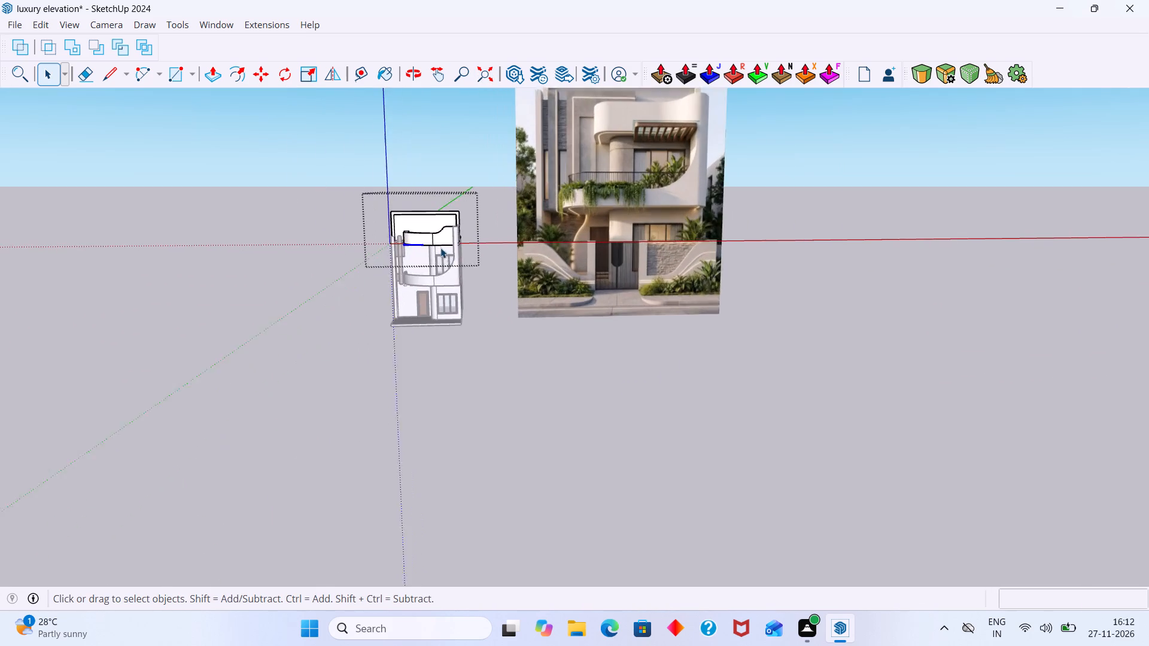
click(450, 121)
scroll(433, 236, up, 14)
middle_drag(449, 268, 558, 133)
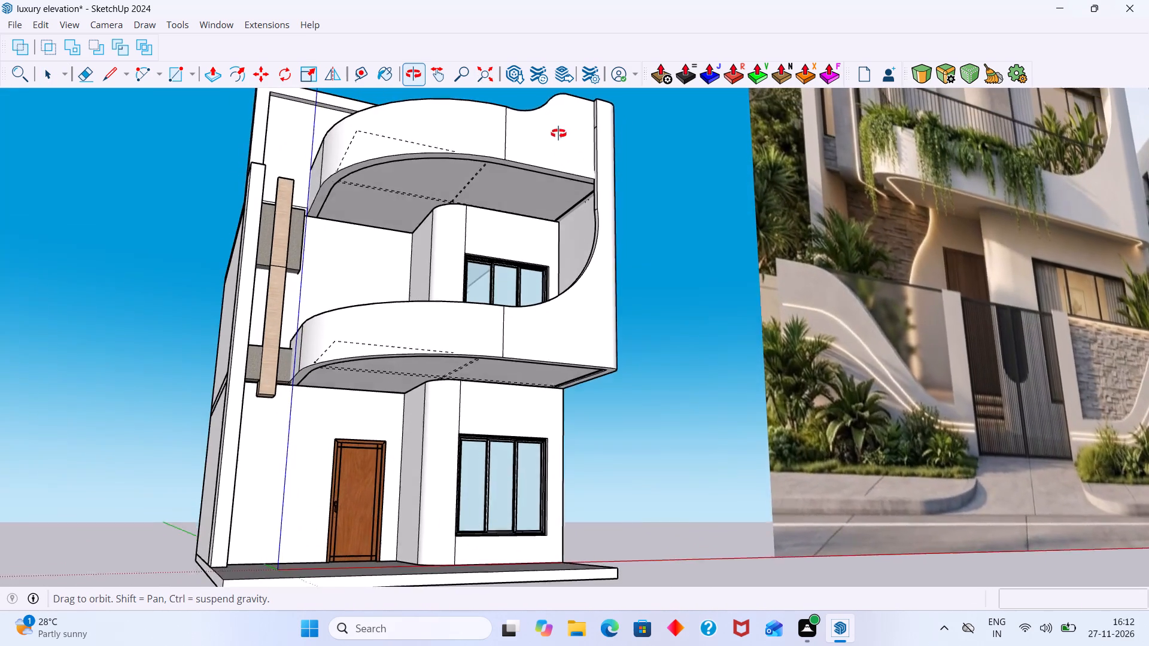
middle_drag(558, 133, 503, 194)
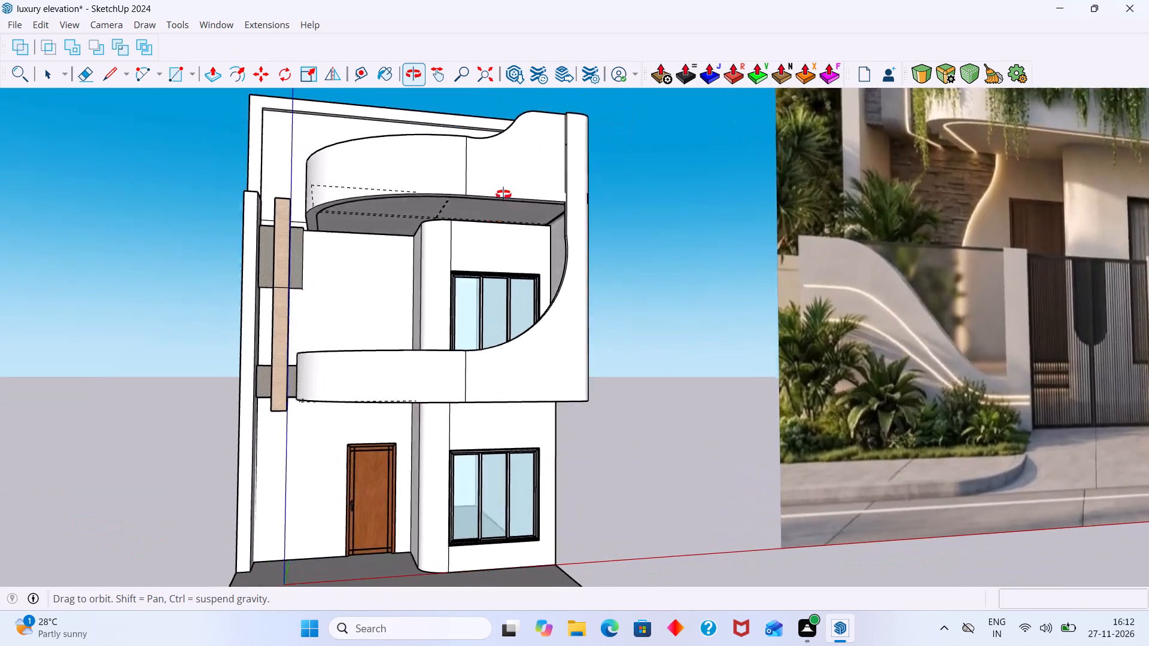
middle_drag(503, 194, 412, 203)
scroll(412, 203, up, 1)
scroll(421, 223, down, 11)
middle_drag(549, 364, 582, 419)
scroll(594, 376, down, 7)
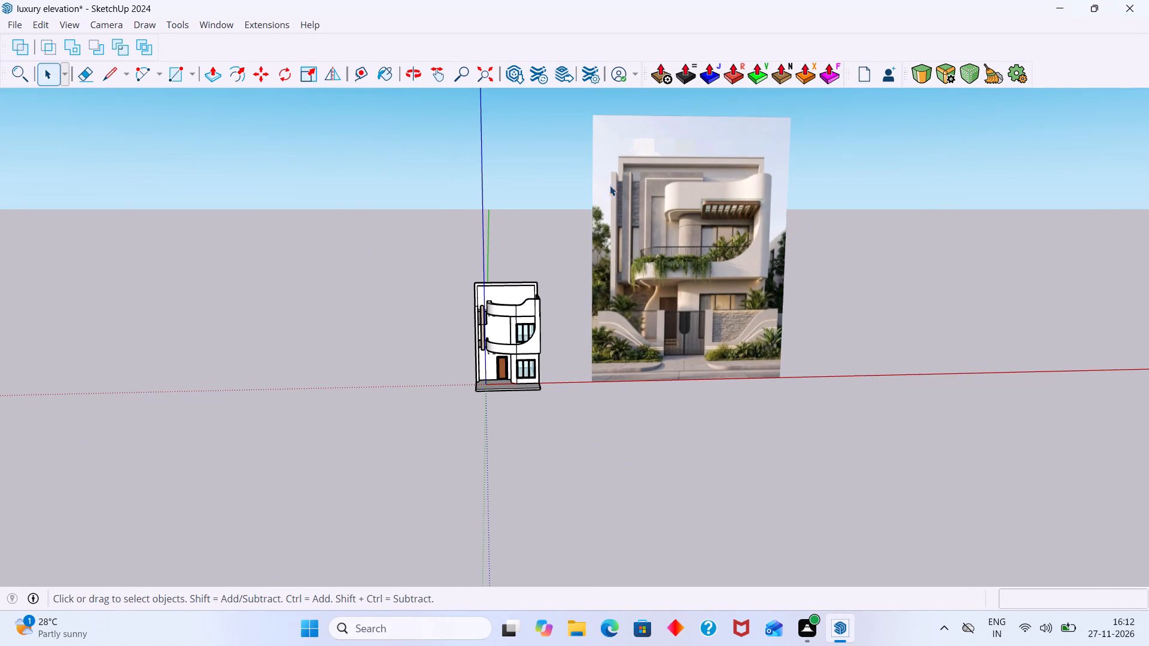
Make the V-Ray for SketchUp tools available and start an interactive render showing the house beside the reference image.
right_click(907, 32)
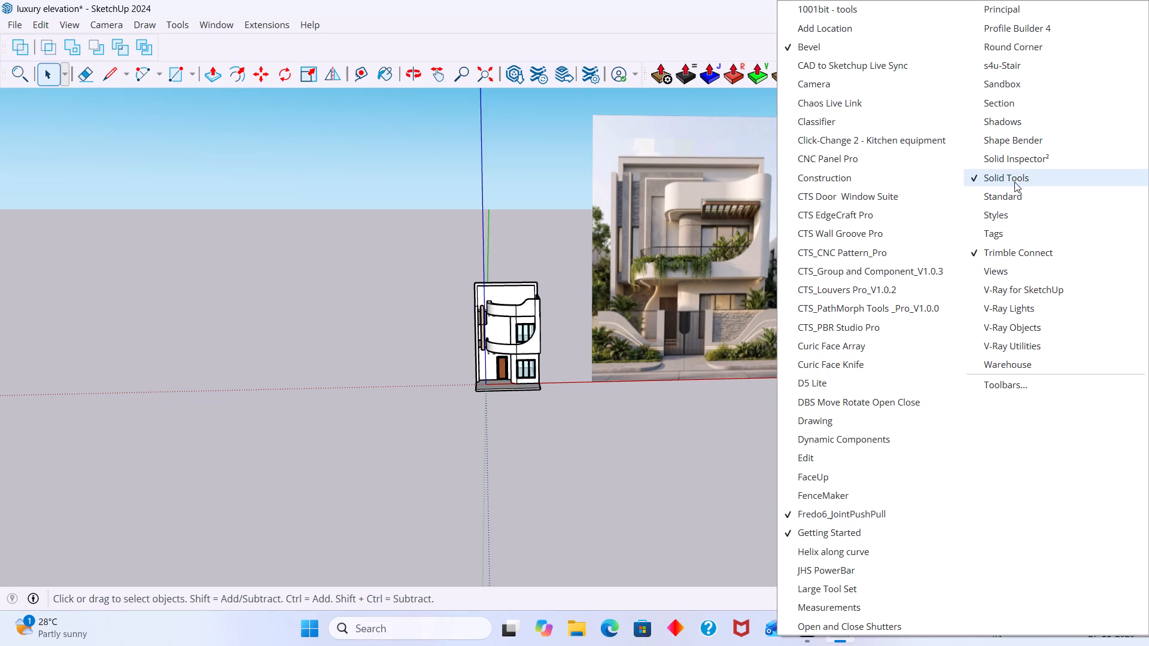
click(1035, 288)
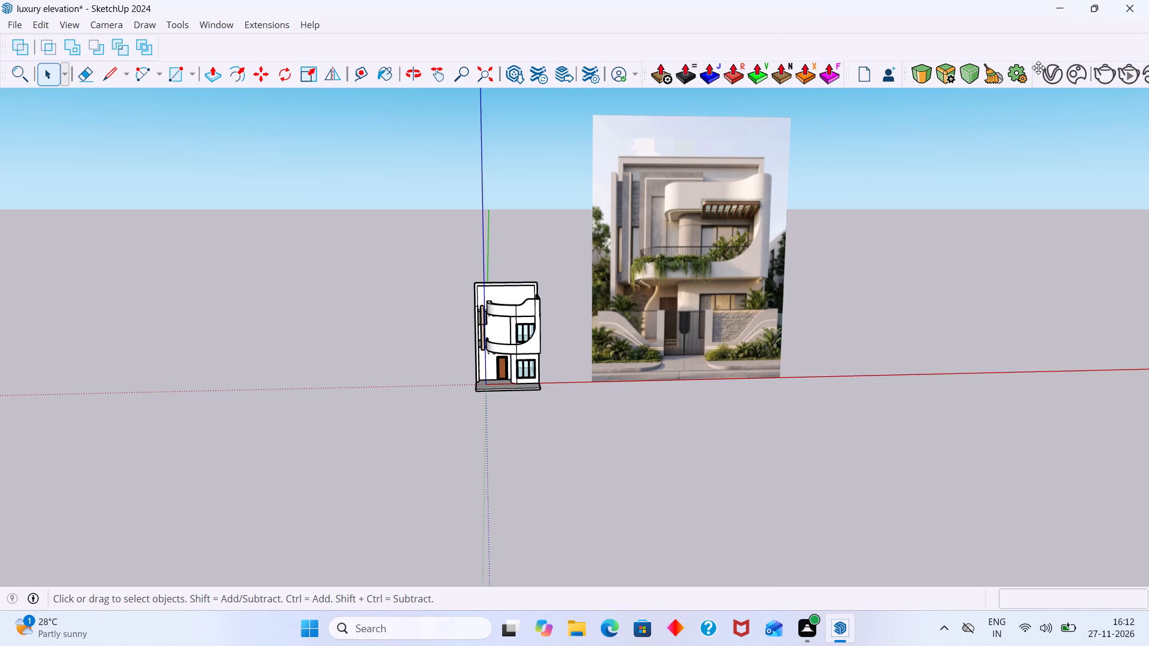
drag(1034, 68, 548, 31)
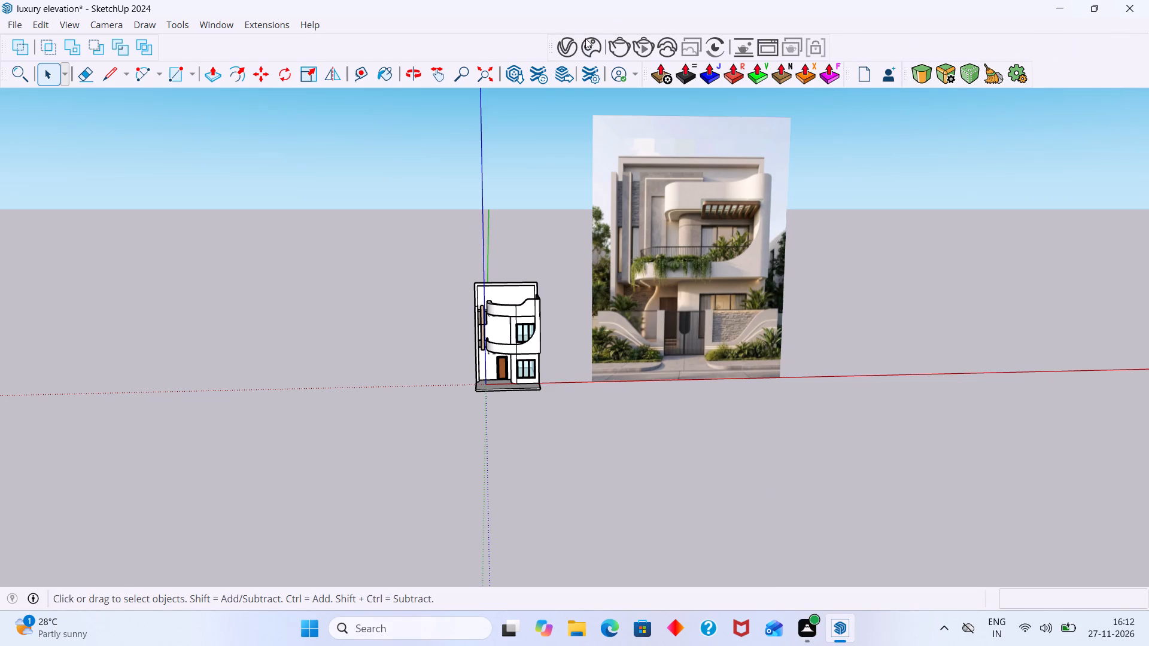
double_click(642, 47)
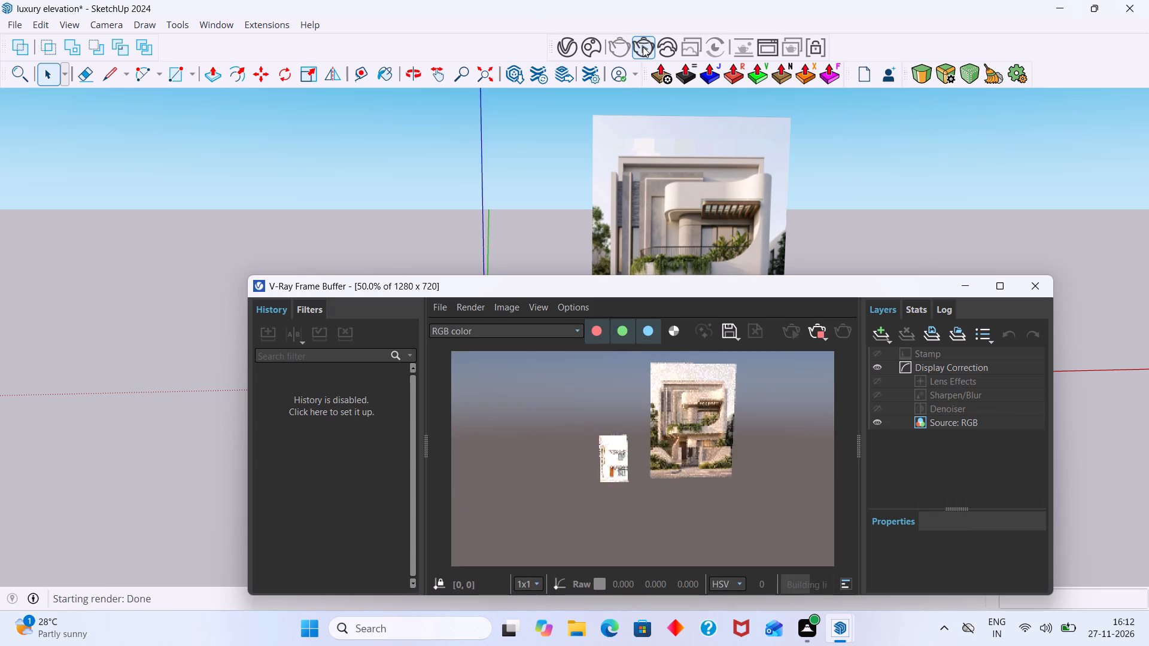
scroll(665, 440, up, 1)
scroll(597, 484, up, 1)
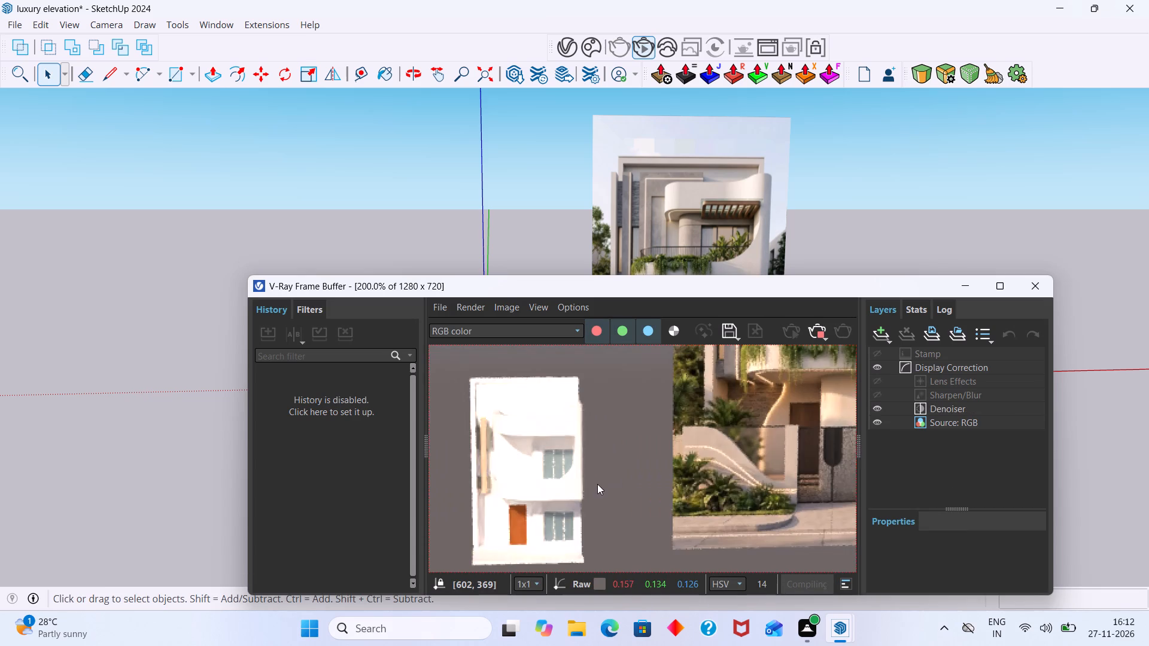
Set the SunLight intensity to 0 in the V-Ray Asset Editor's lights.
click(576, 44)
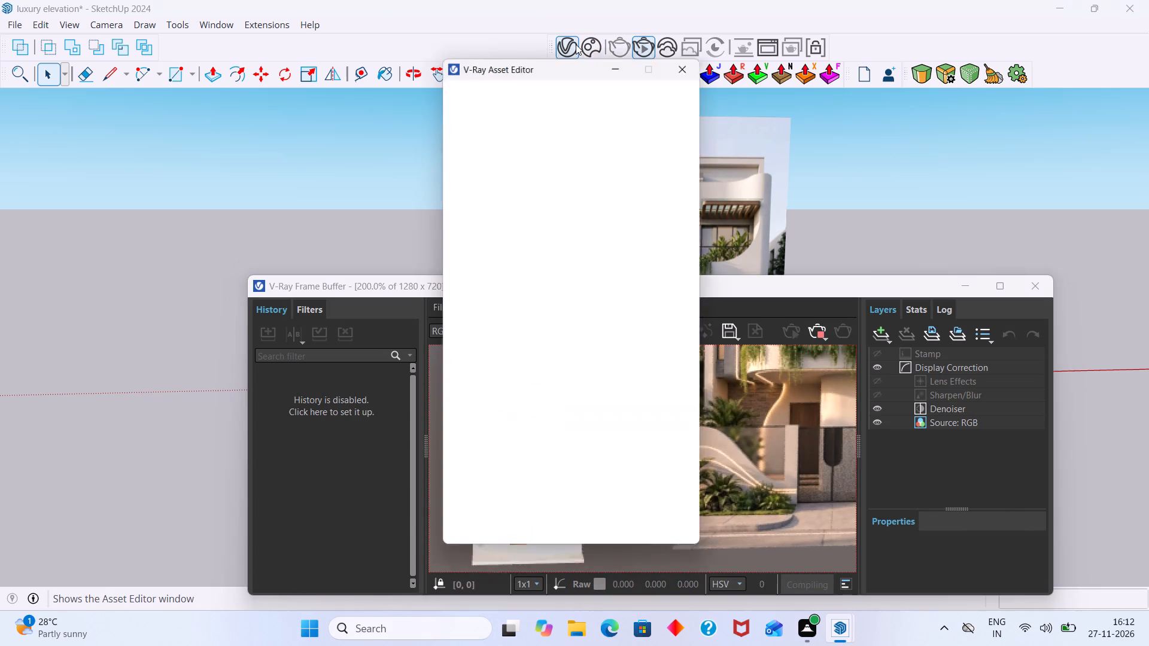
click(493, 87)
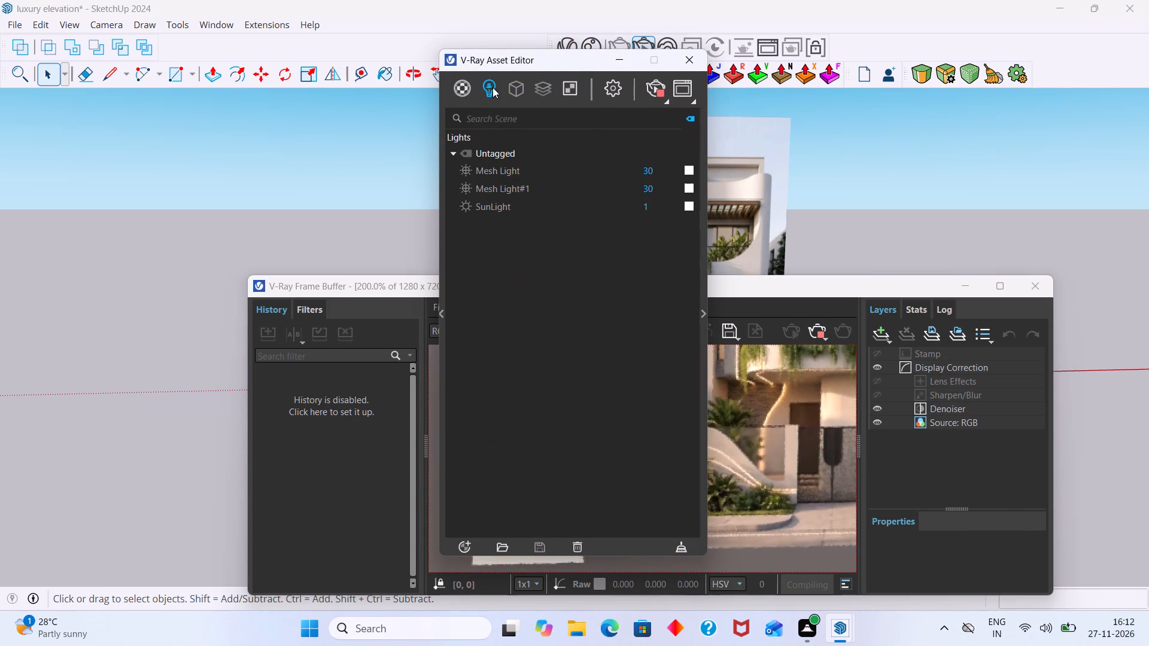
click(649, 208)
key(BackSpace)
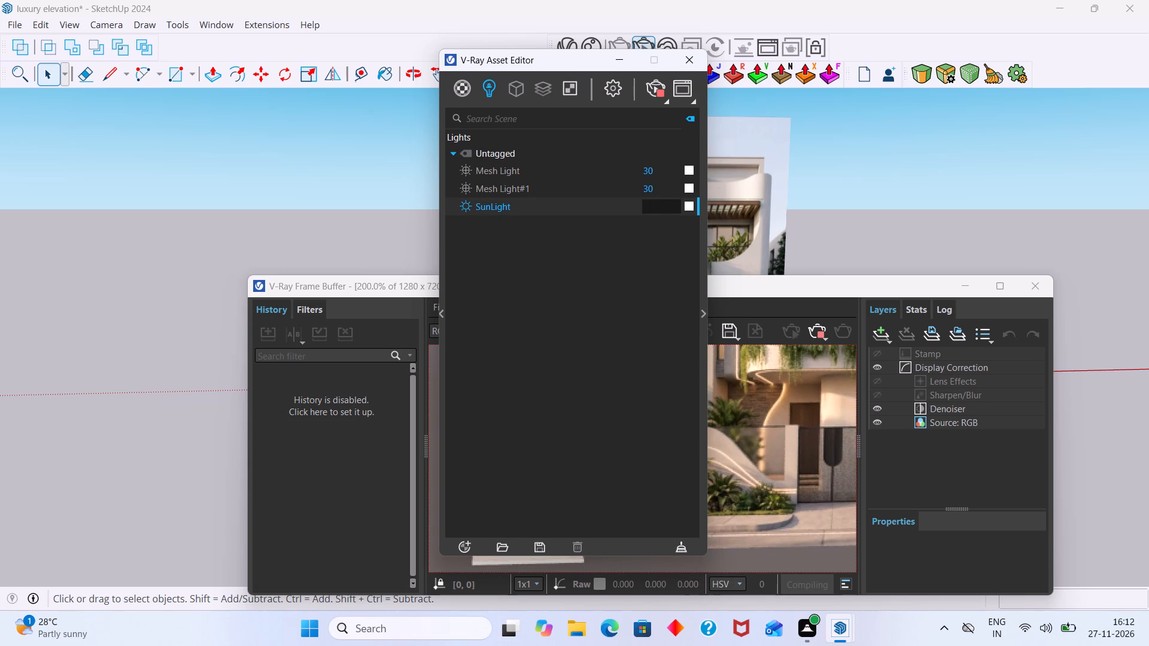
key(0)
key(Return)
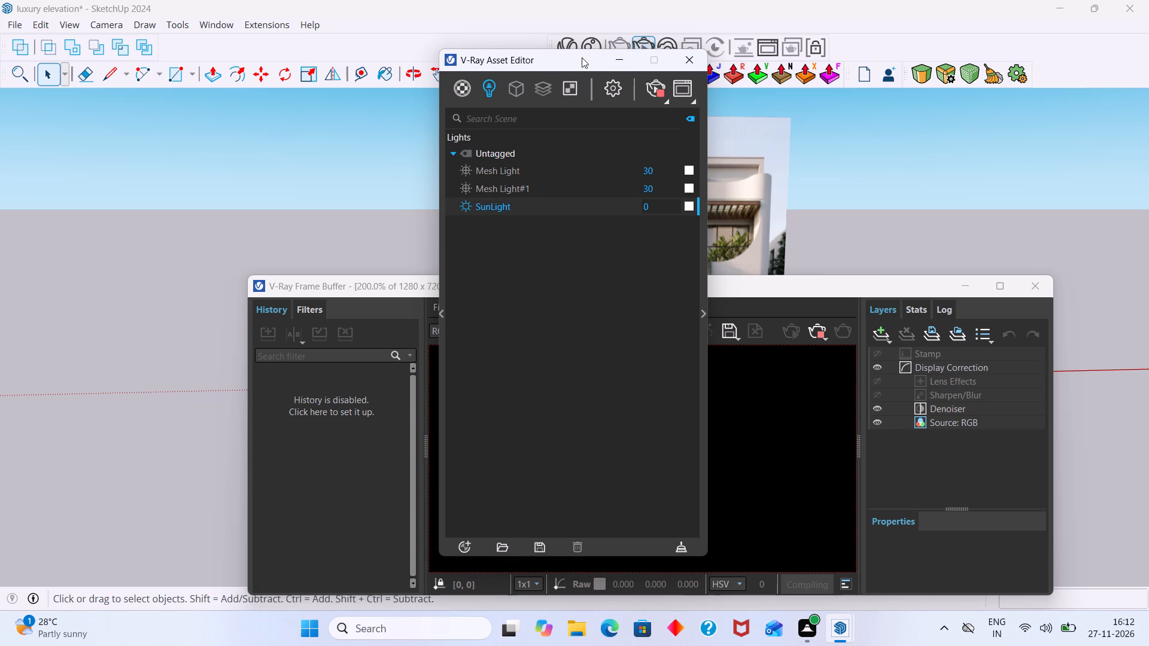
Set the SunLight intensity to 0.2, with the Asset Editor moved clear of the render.
drag(580, 57, 248, 138)
click(326, 290)
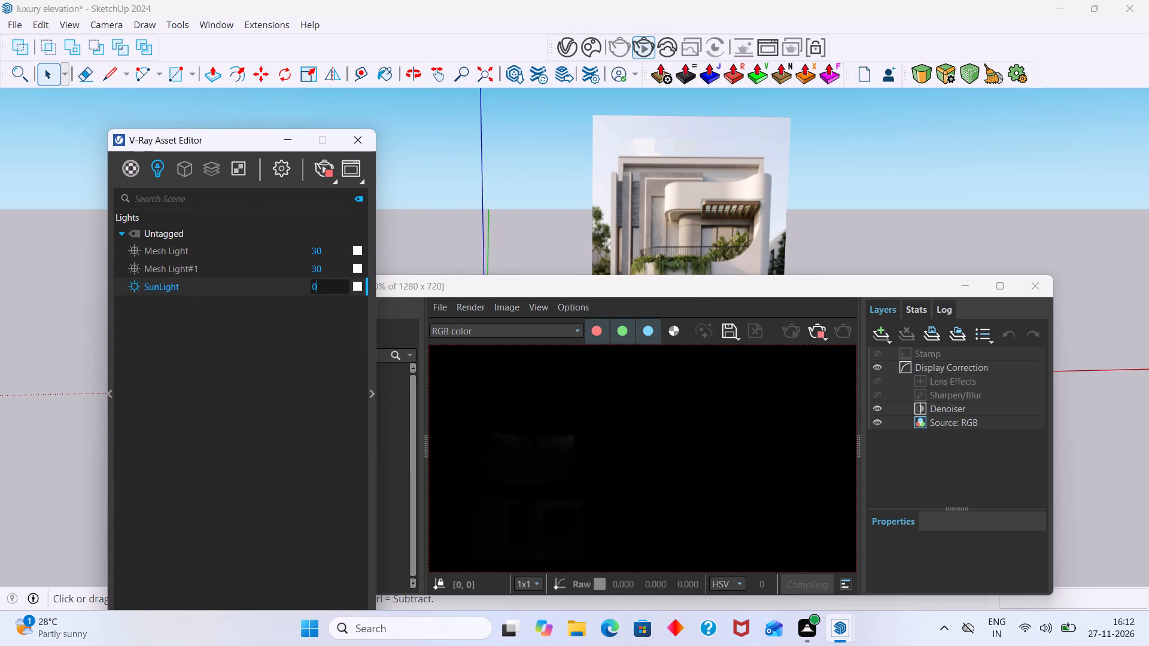
text(.2)
key(Return)
Inspect the interactive render of the house's front wall, door and windows under the reduced sunlight.
scroll(552, 477, down, 1)
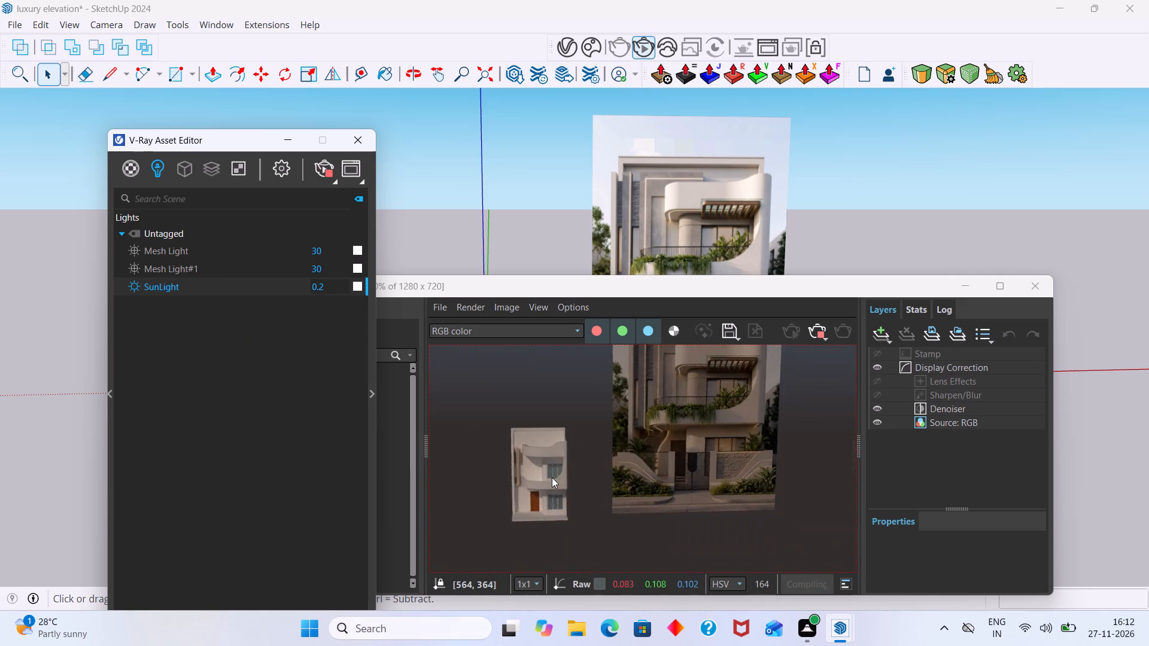
scroll(549, 480, up, 2)
middle_drag(551, 488, 605, 401)
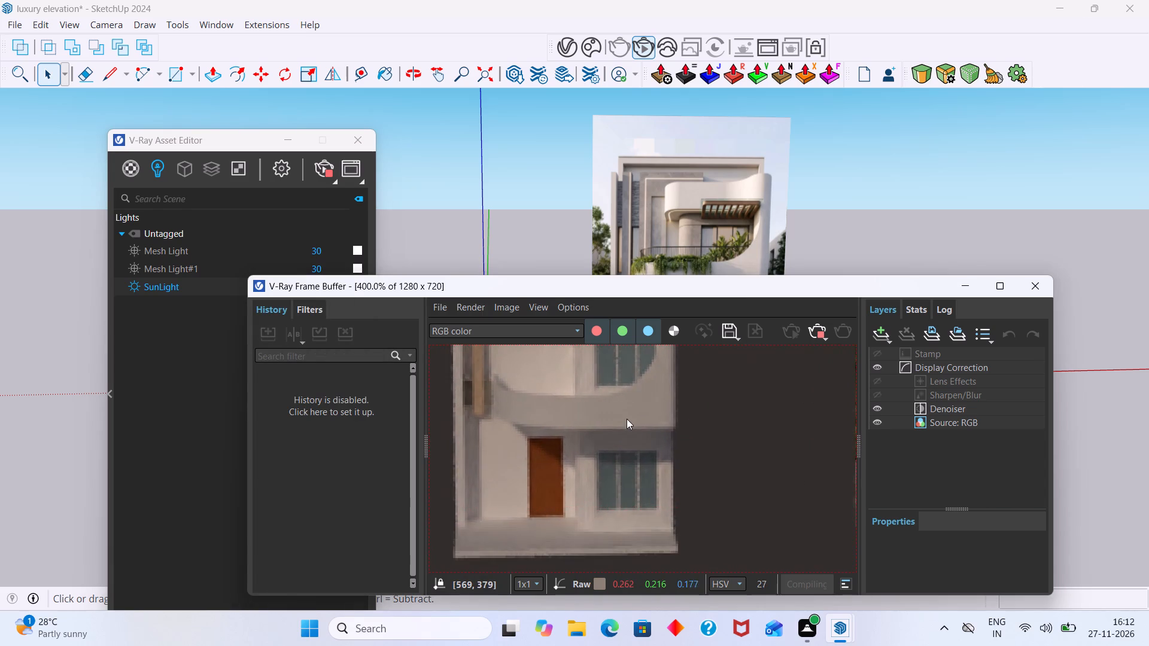
scroll(627, 419, down, 1)
Reframe the model view closer on the house for the interactive render, moving the Frame Buffer clear of the model.
middle_drag(711, 230, 761, 227)
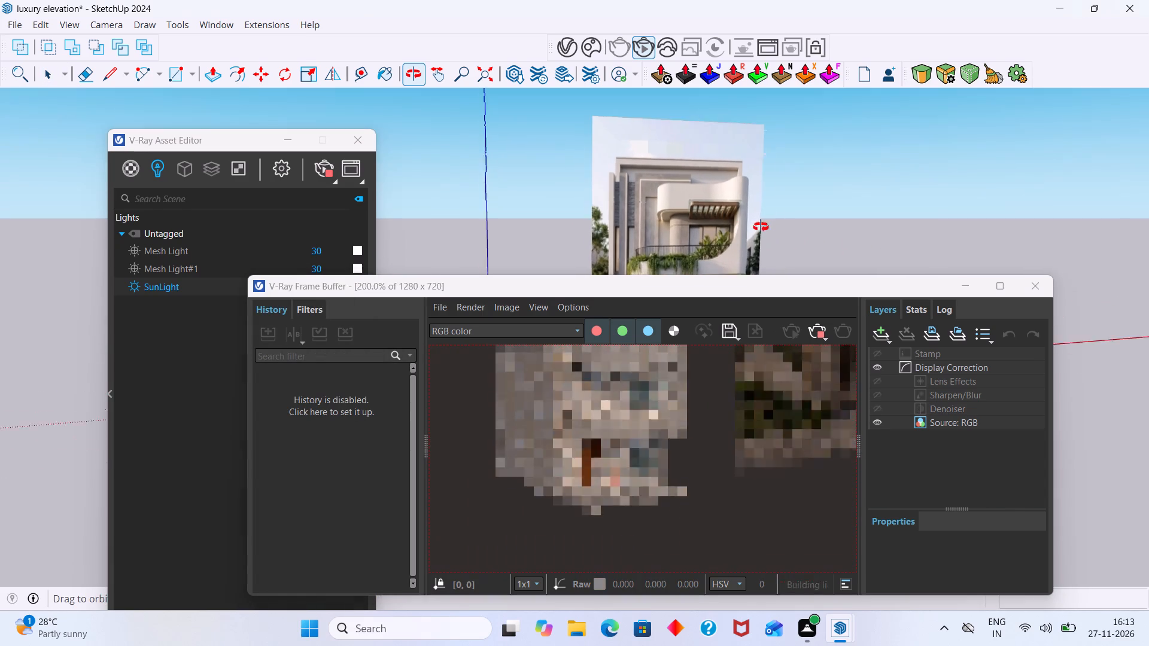
middle_drag(761, 227, 734, 225)
shift+middle_drag(764, 224, 952, 230)
scroll(813, 270, down, 2)
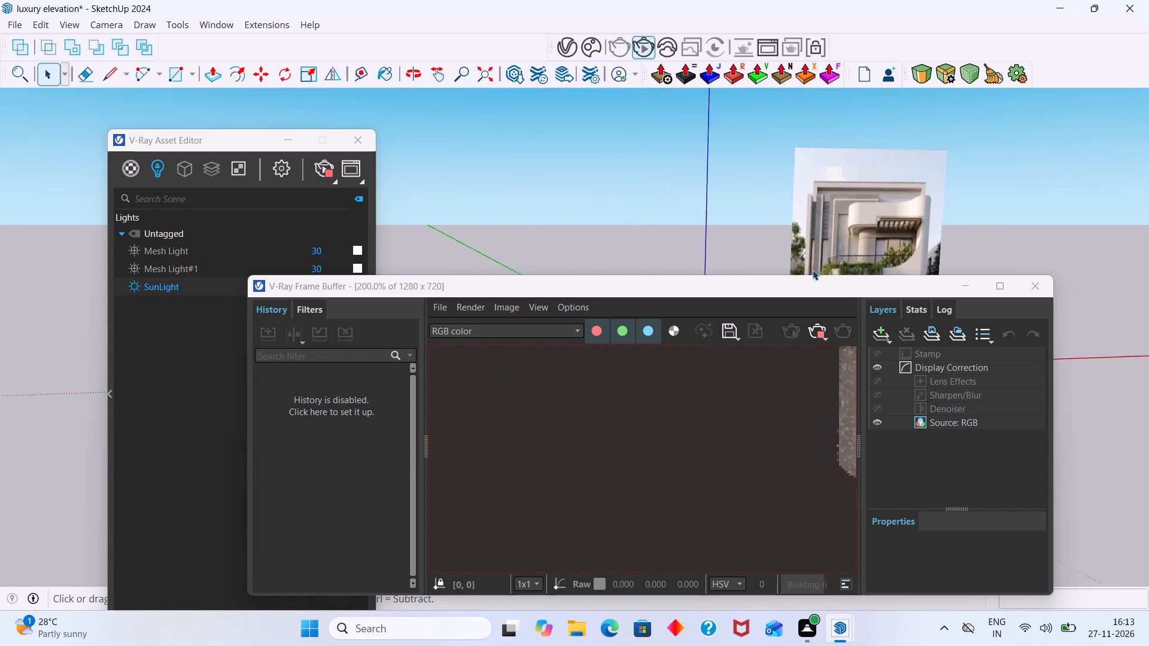
scroll(813, 270, down, 9)
drag(765, 289, 774, 336)
scroll(746, 297, up, 5)
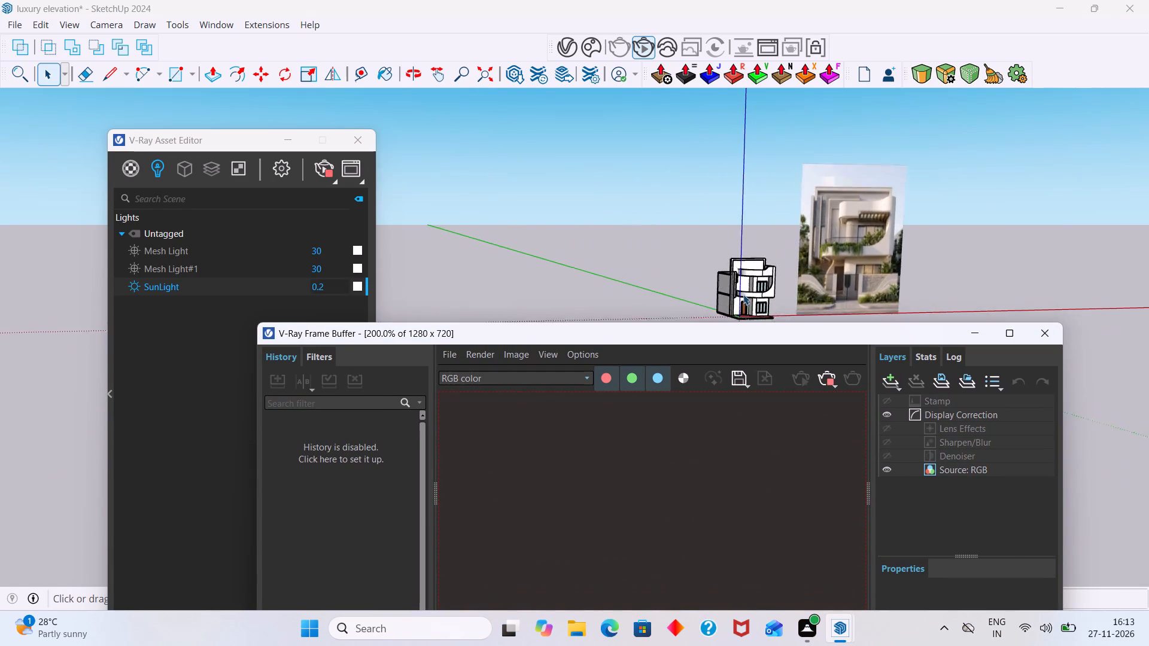
scroll(743, 294, up, 1)
scroll(743, 294, down, 1)
scroll(743, 294, up, 2)
middle_drag(747, 306, 741, 242)
middle_drag(744, 240, 646, 230)
scroll(721, 211, up, 7)
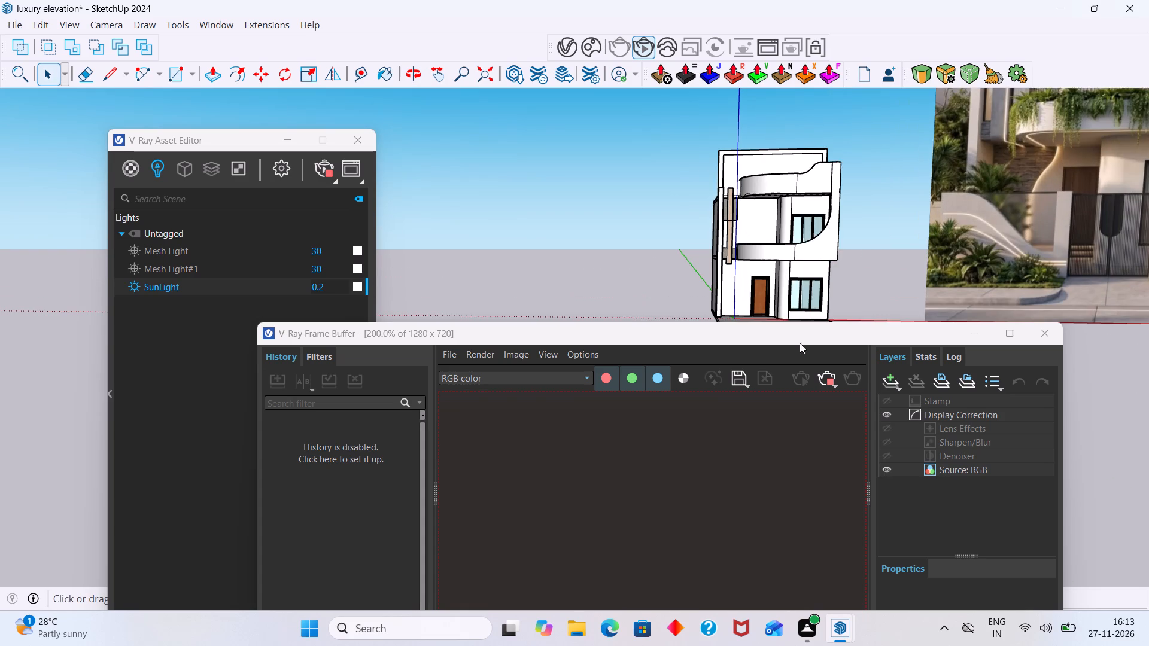
Reframe the model view to look up at the curved canopy undersides, keeping the interactive render in sight.
drag(774, 339, 795, 247)
scroll(741, 345, down, 2)
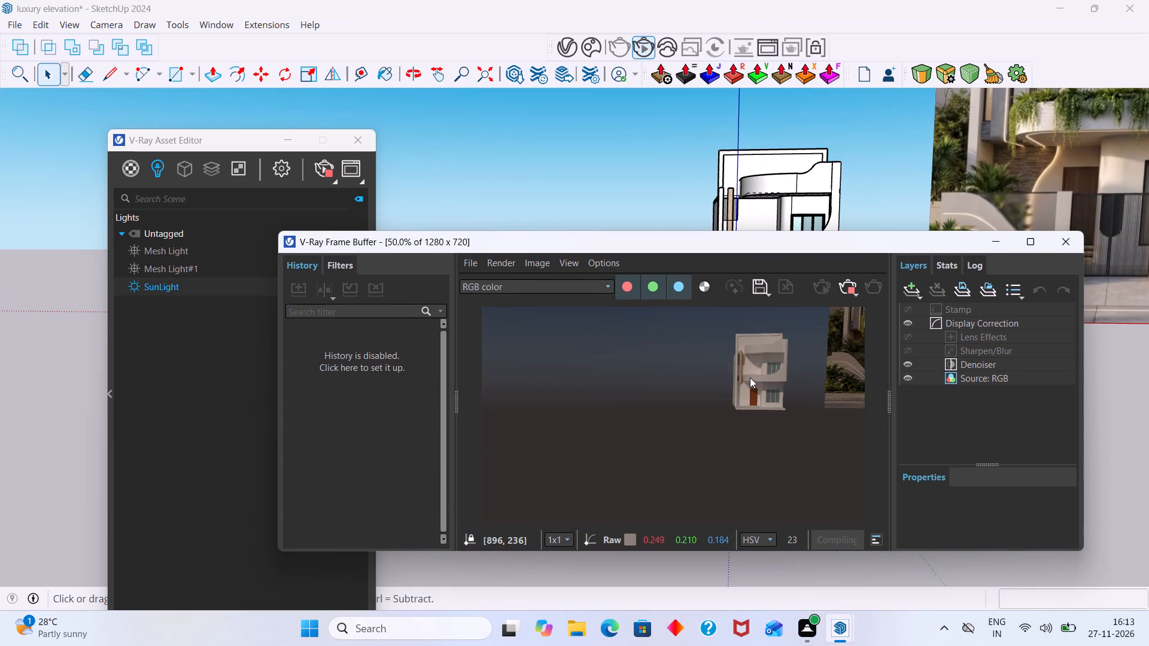
scroll(761, 373, up, 4)
scroll(771, 379, down, 2)
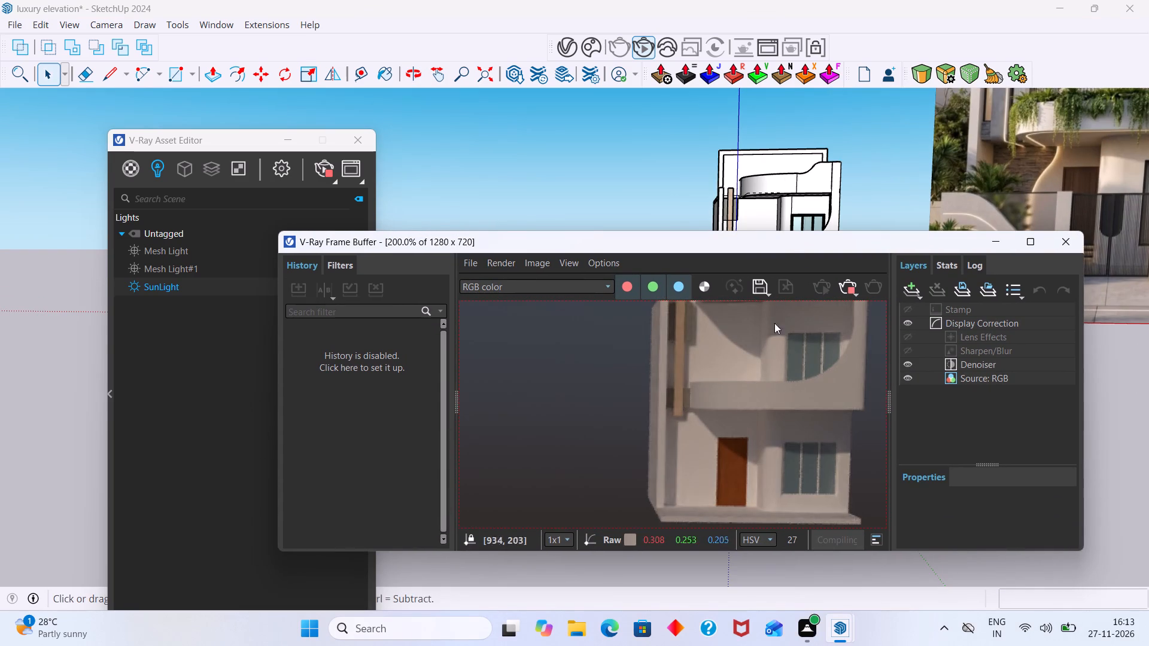
middle_drag(783, 200, 793, 126)
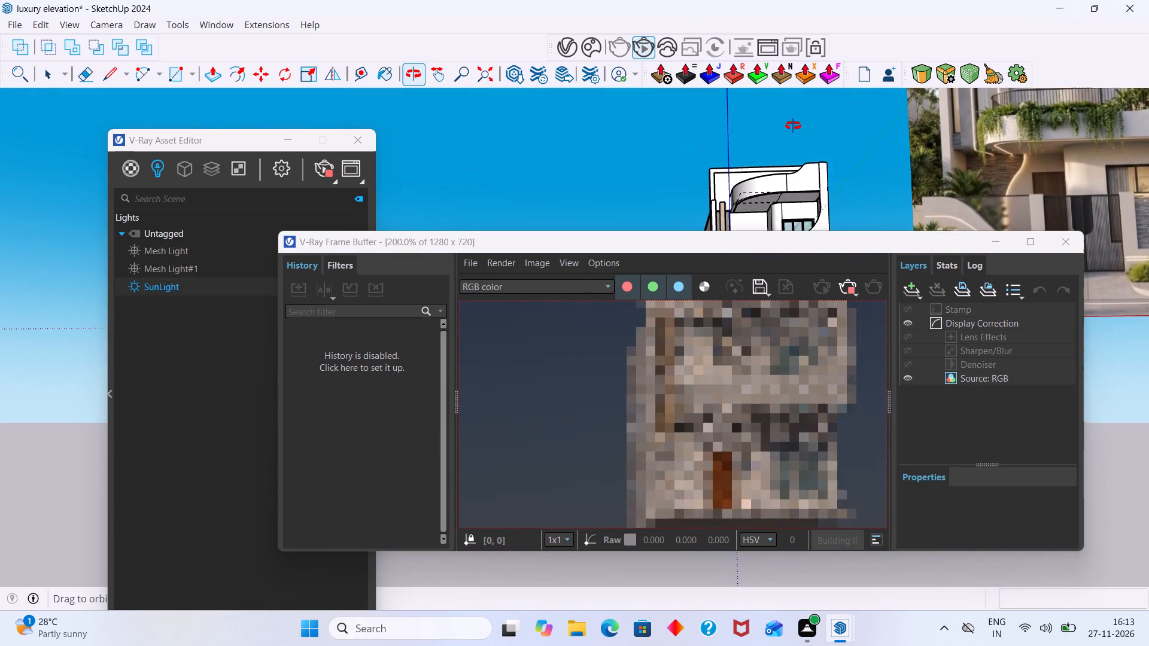
middle_drag(793, 126, 792, 121)
scroll(766, 191, up, 5)
middle_drag(768, 193, 773, 139)
scroll(739, 191, up, 5)
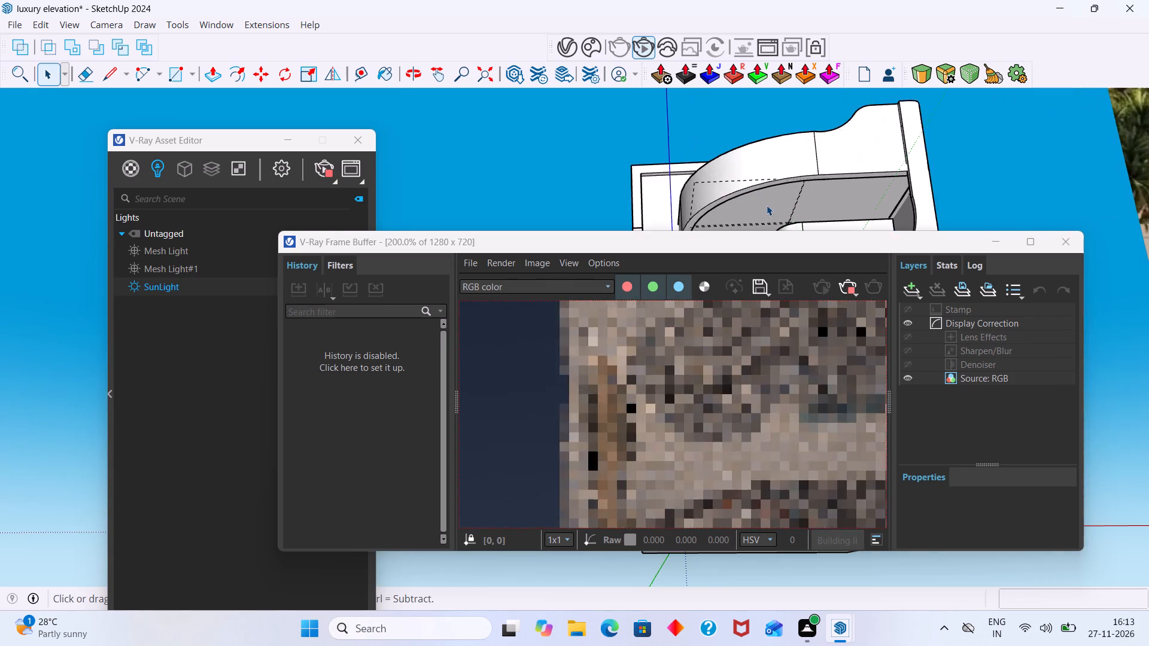
middle_drag(765, 203, 683, 162)
Inspect the canopy undersides and recess edges in the interactive render, moving the Frame Buffer clear of the model.
middle_drag(721, 359, 716, 394)
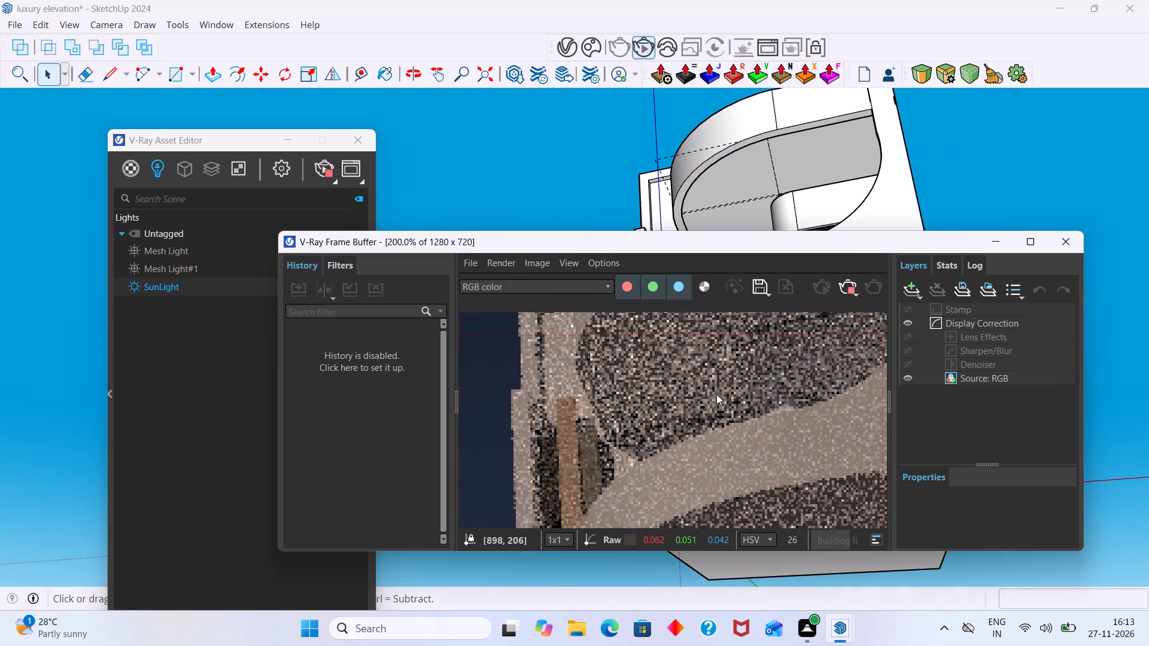
middle_drag(716, 394, 716, 395)
scroll(719, 394, down, 1)
scroll(669, 405, up, 1)
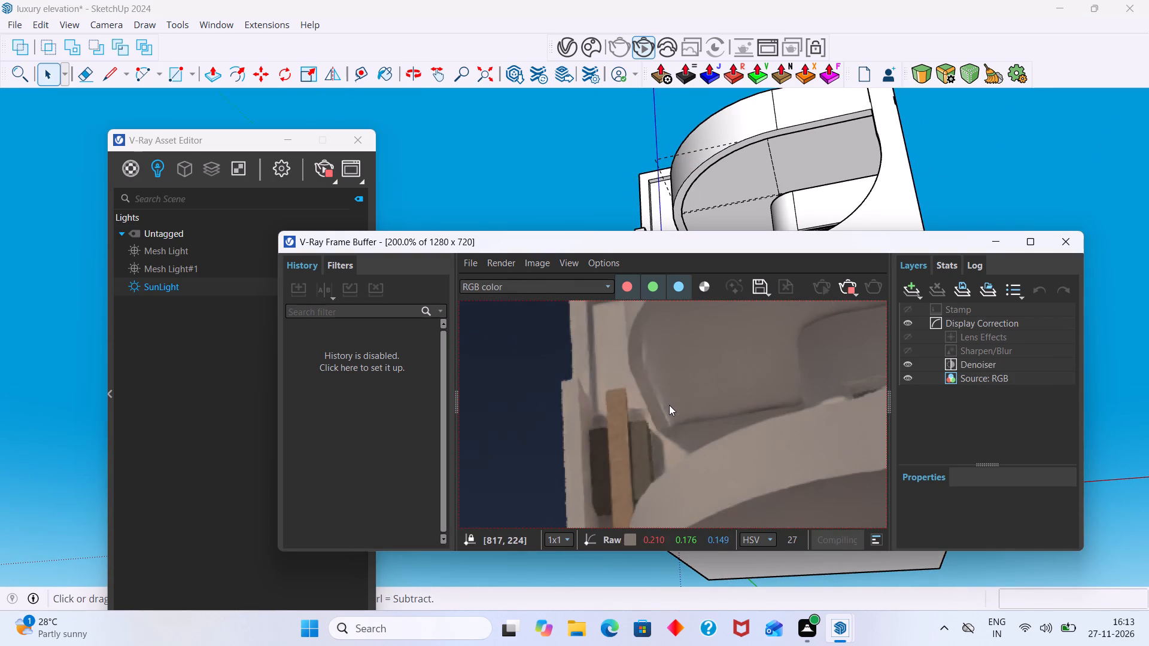
middle_drag(663, 396, 667, 403)
scroll(699, 401, down, 1)
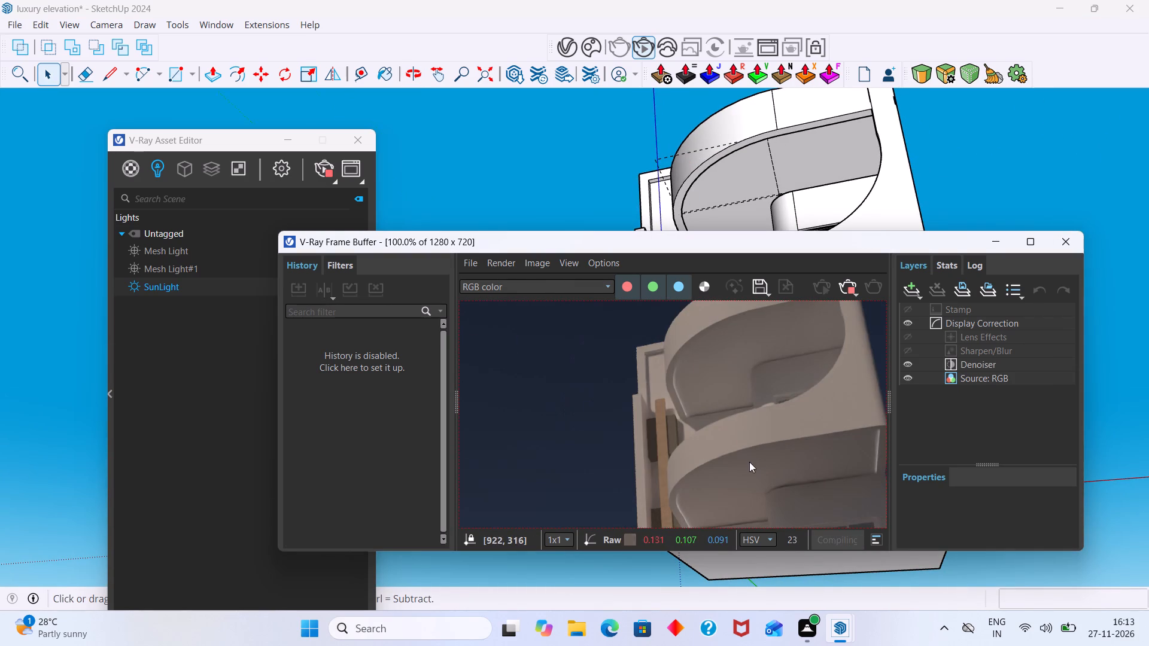
drag(536, 234, 576, 298)
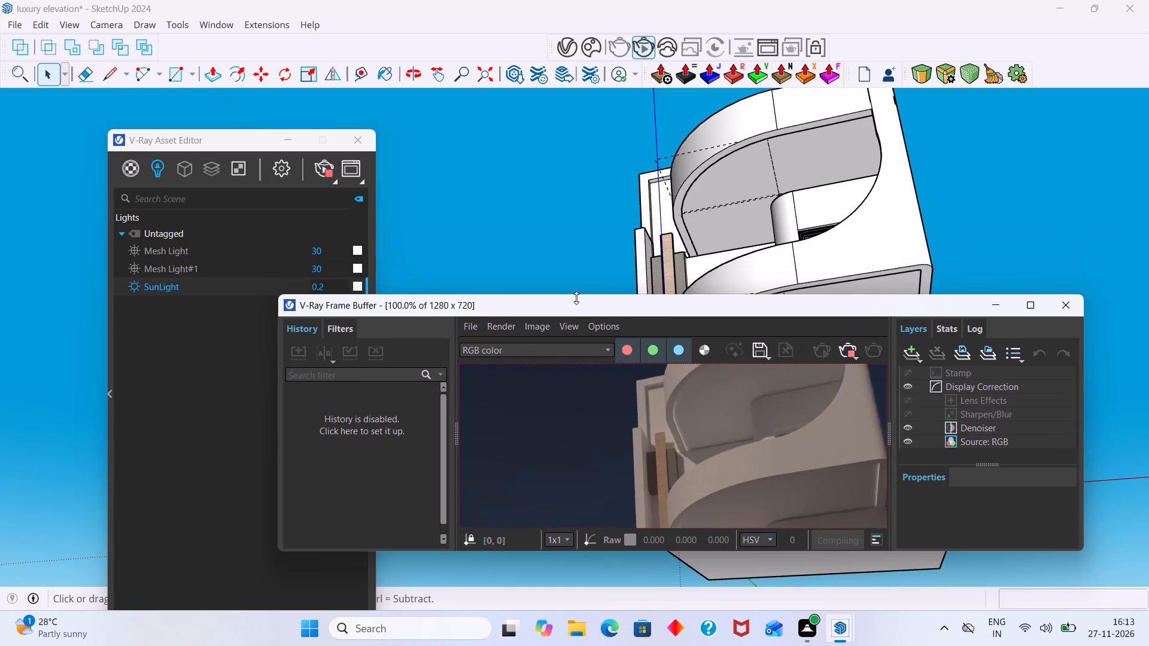
drag(576, 298, 580, 267)
drag(575, 273, 640, 325)
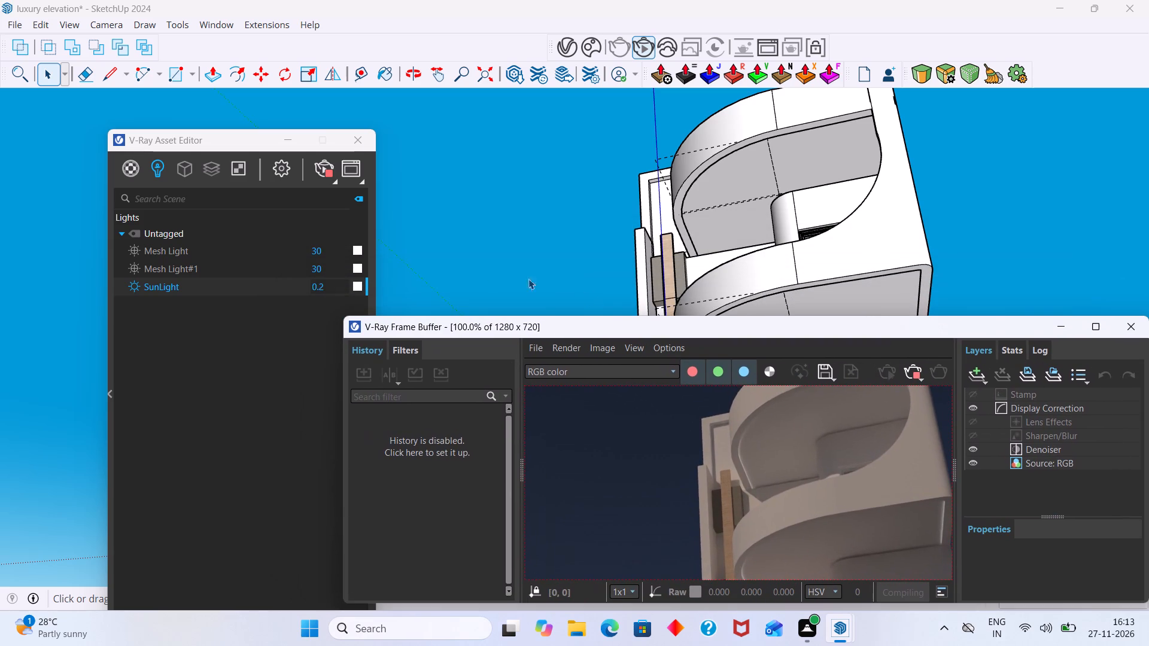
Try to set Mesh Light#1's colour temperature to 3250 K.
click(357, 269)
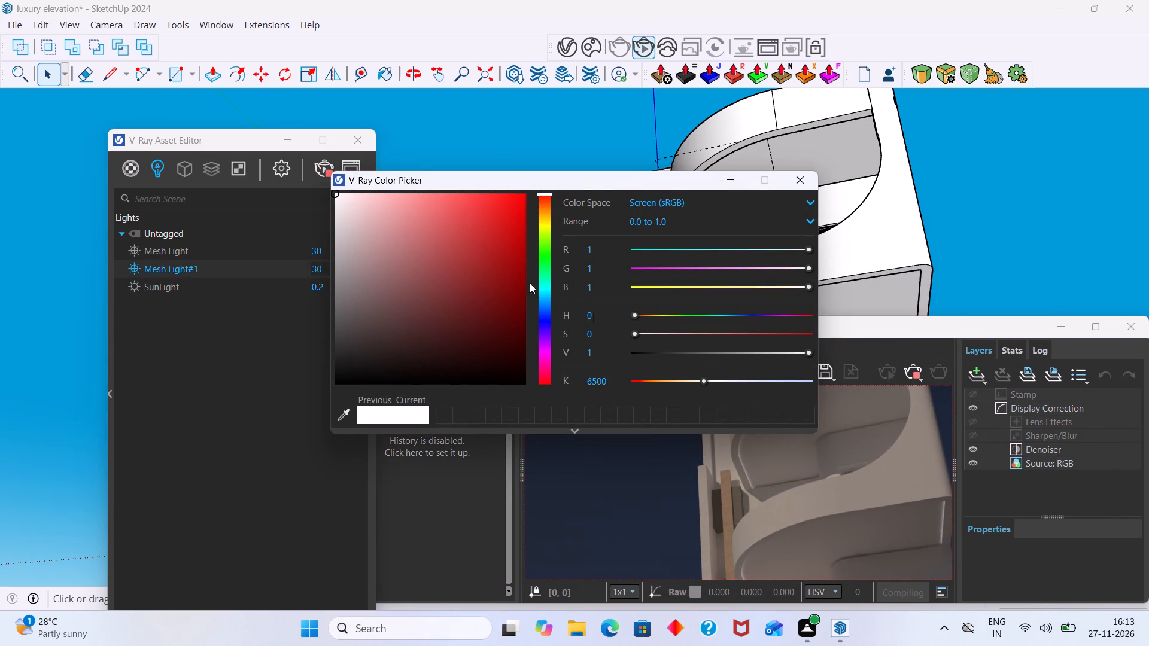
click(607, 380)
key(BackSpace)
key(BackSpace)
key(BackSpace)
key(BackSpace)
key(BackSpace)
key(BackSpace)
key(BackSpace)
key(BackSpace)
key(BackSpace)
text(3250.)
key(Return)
Set Mesh Light#1's colour temperature to 3150 K, keeping the Color Picker clear of the light's settings.
drag(685, 179, 790, 215)
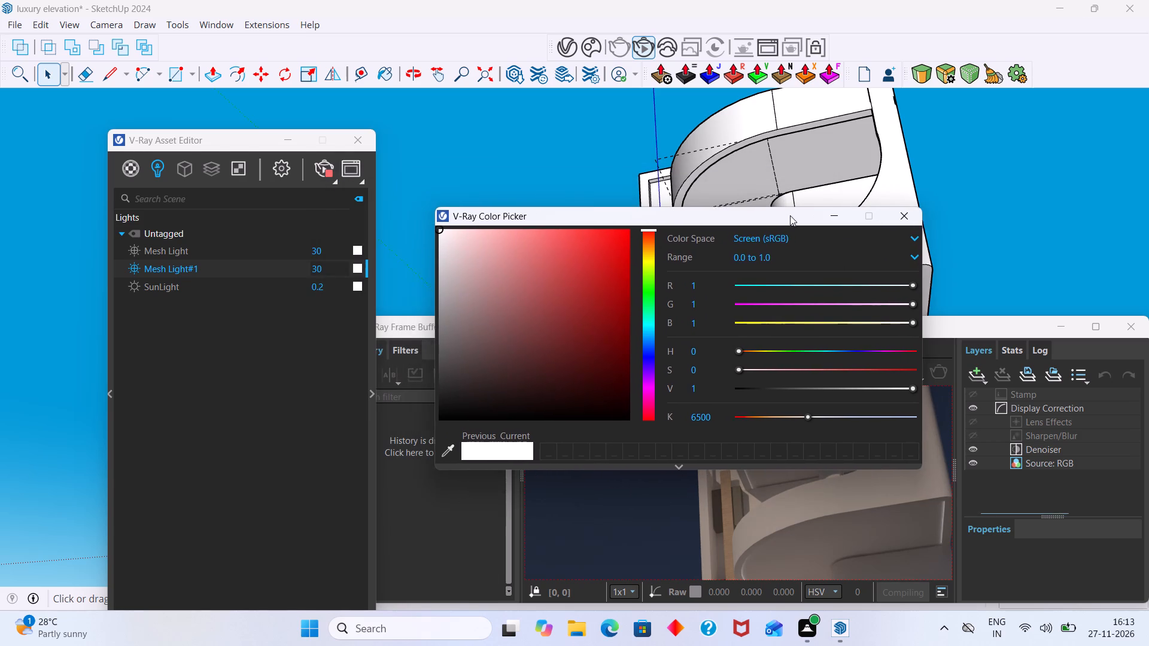
drag(790, 215, 792, 215)
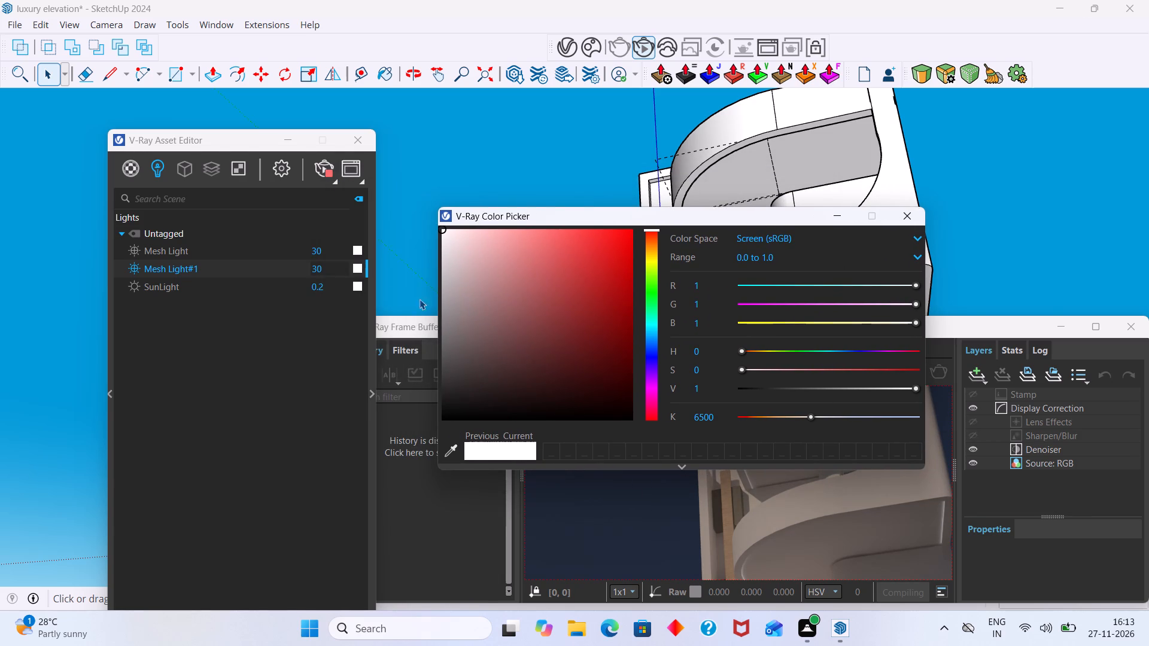
click(354, 266)
click(372, 395)
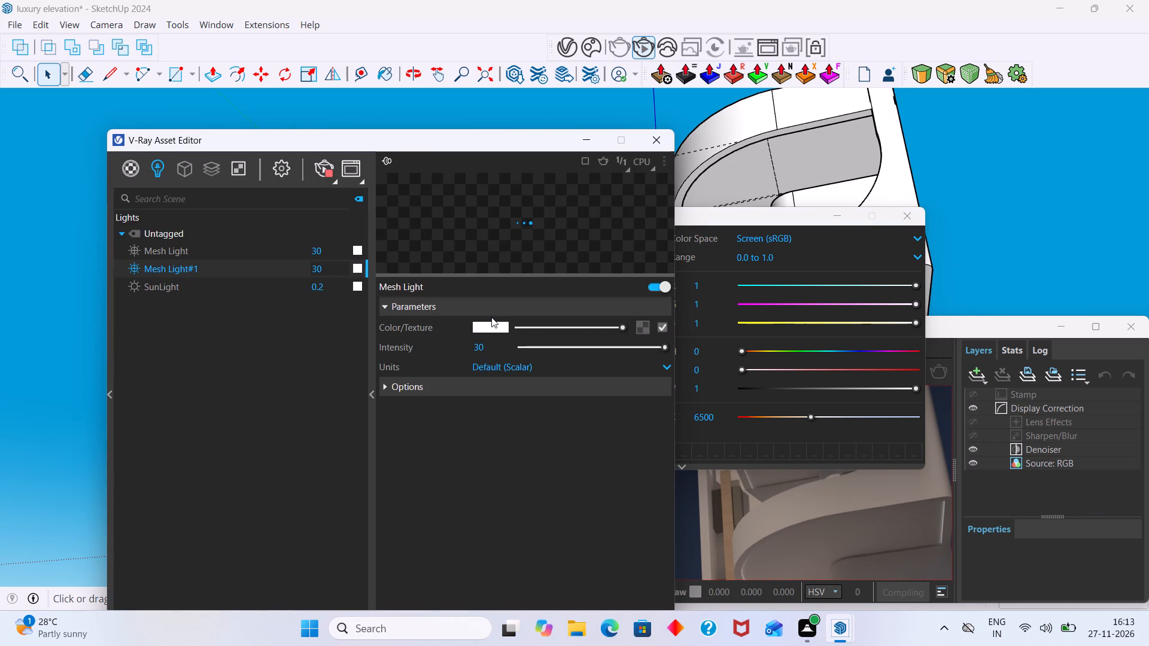
click(358, 267)
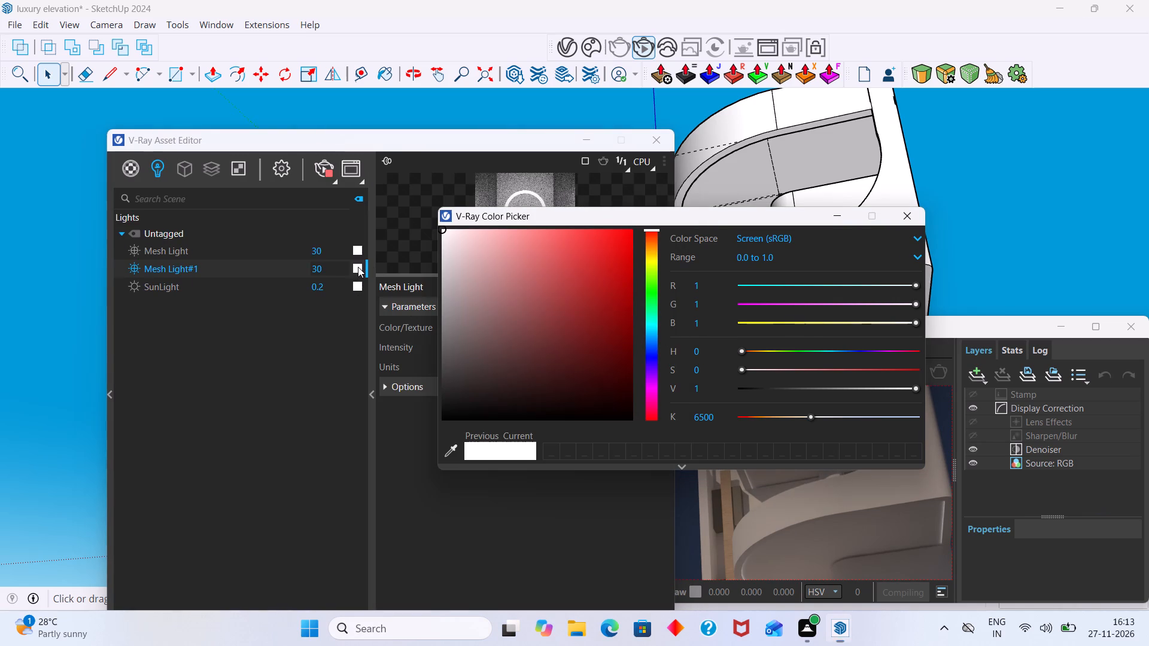
click(718, 420)
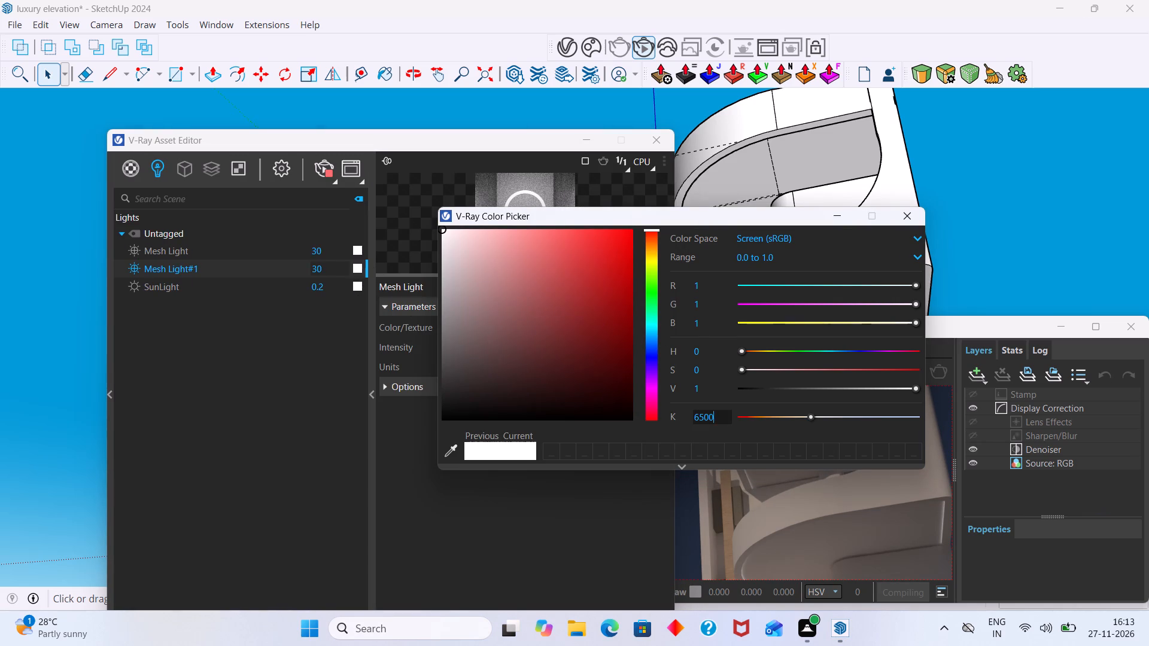
key(BackSpace)
key(BackSpace)
key(BackSpace)
key(BackSpace)
key(BackSpace)
key(BackSpace)
key(BackSpace)
key(BackSpace)
key(BackSpace)
text(3150)
key(Return)
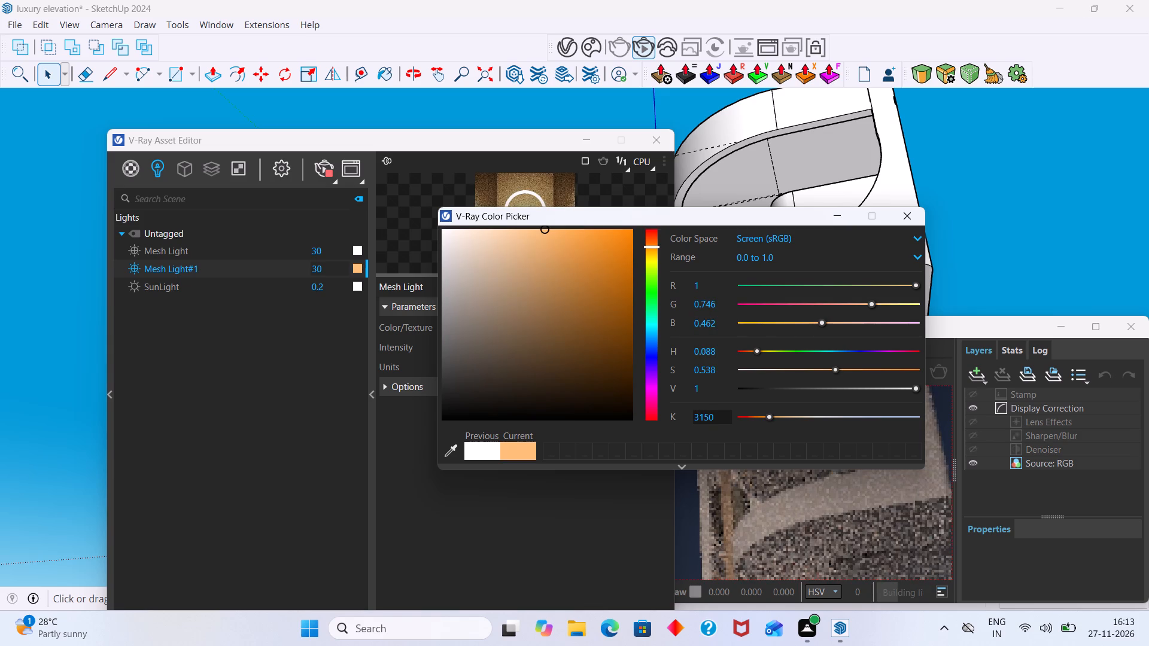
click(693, 211)
drag(693, 218, 785, 294)
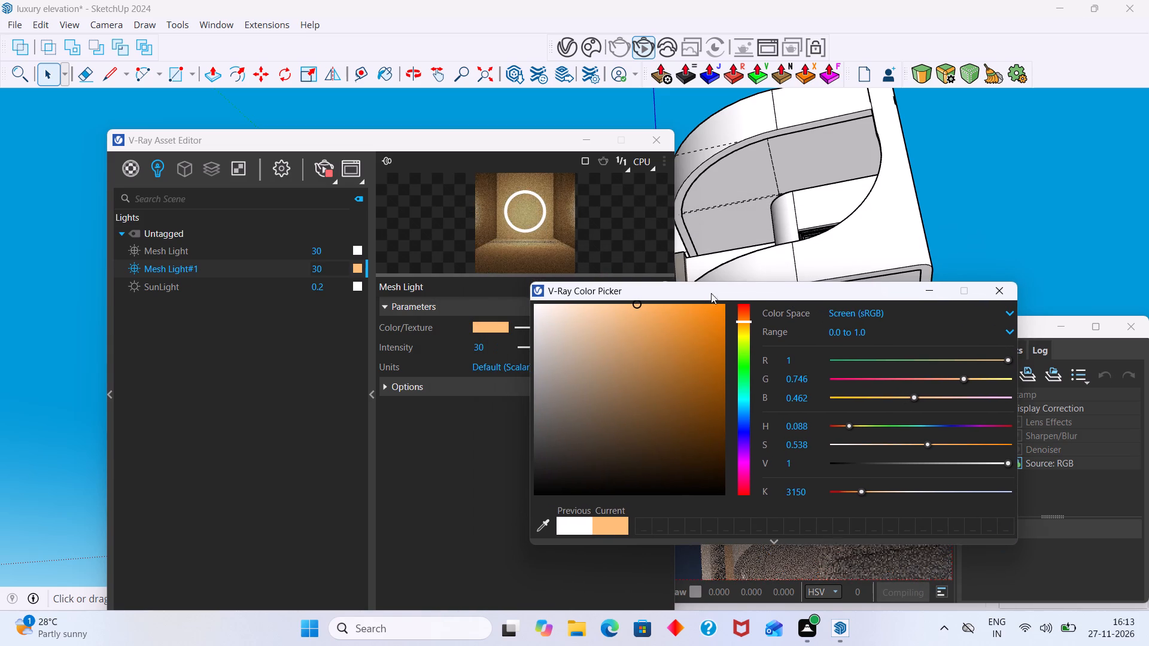
scroll(300, 294, up, 5)
Copy Mesh Light#1's warm colour onto Mesh Light and close the Color Picker.
drag(358, 269, 357, 252)
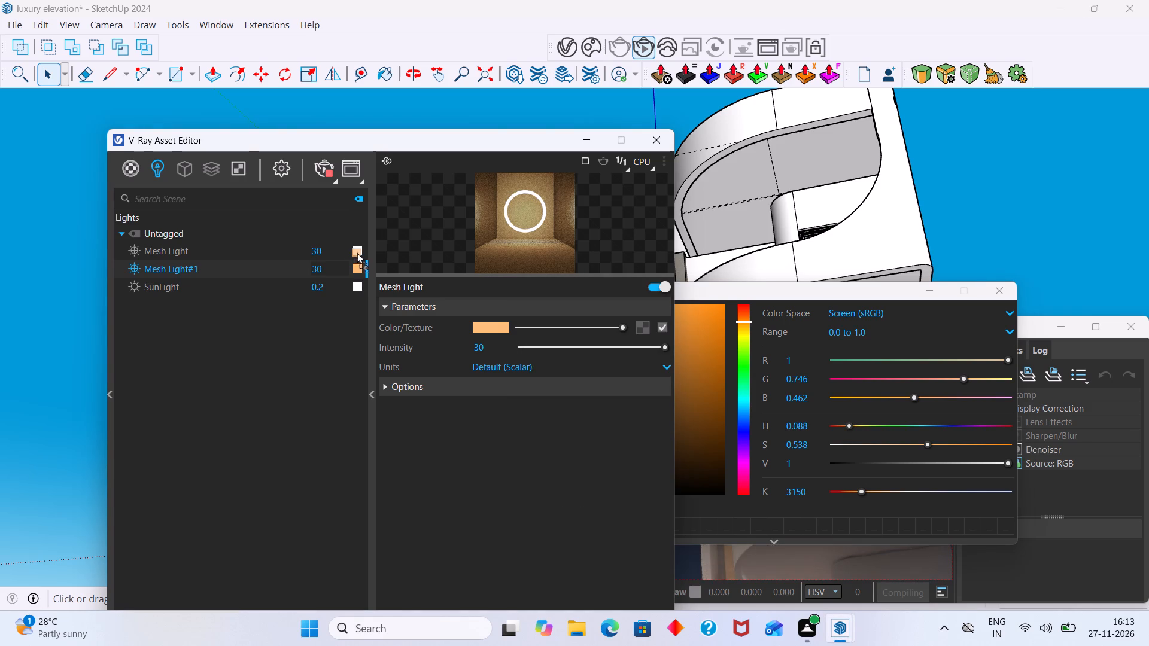
drag(357, 252, 358, 251)
click(999, 287)
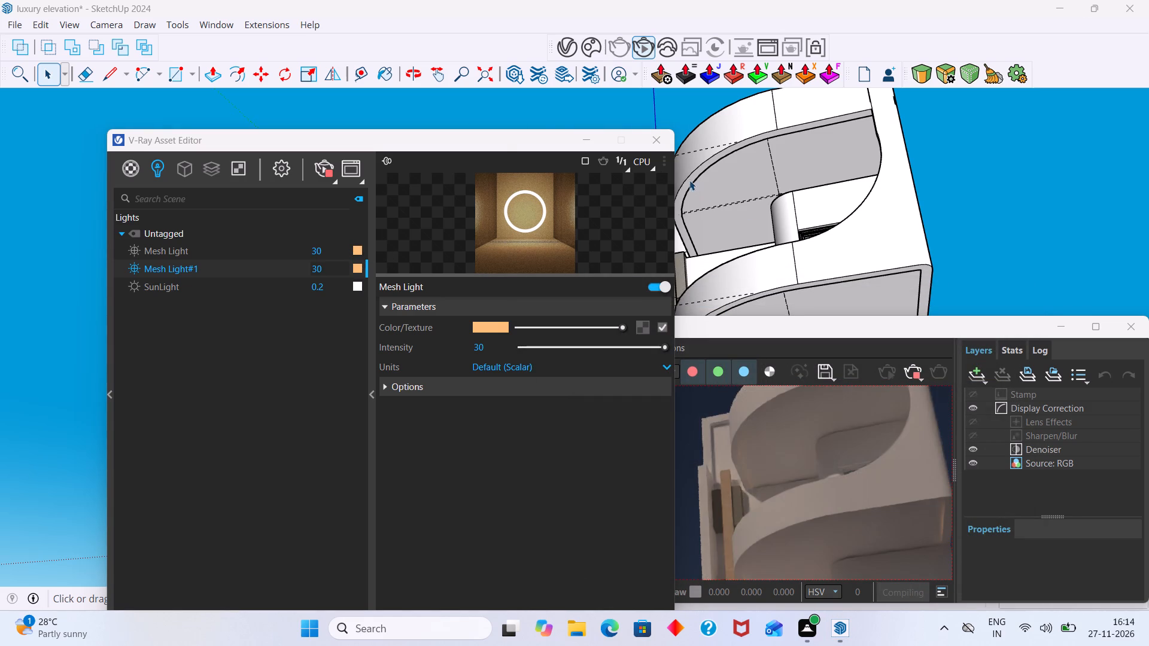
Move the Asset Editor clear of the render and inspect the warm light along the canopy recess edges.
drag(492, 145, 343, 160)
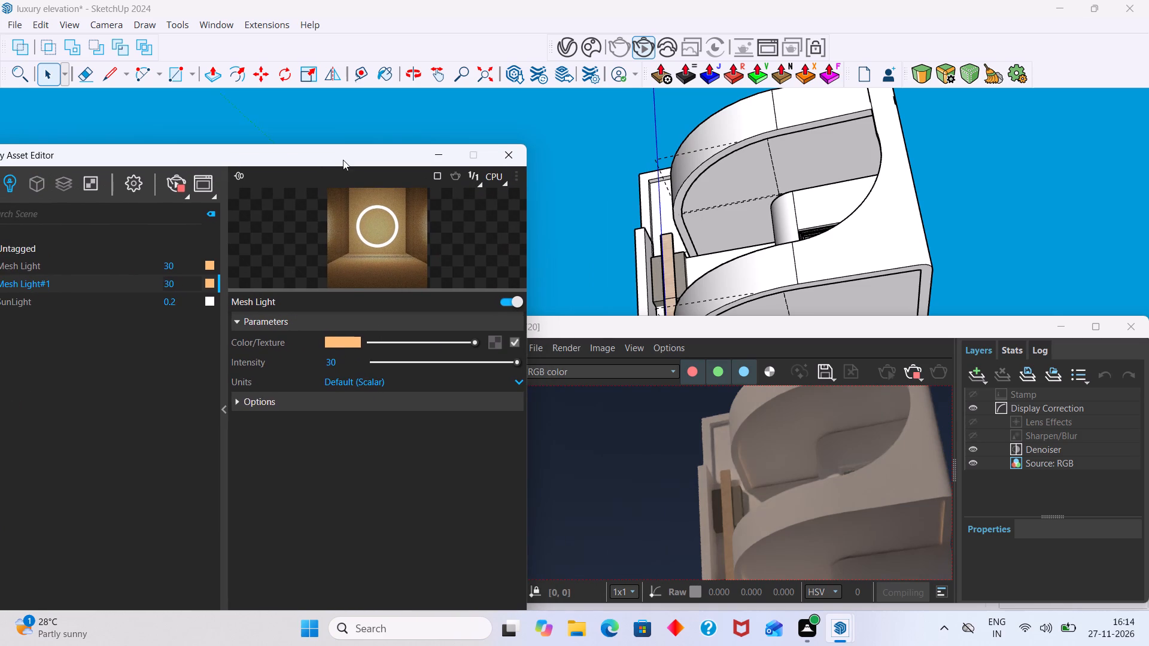
drag(343, 160, 397, 155)
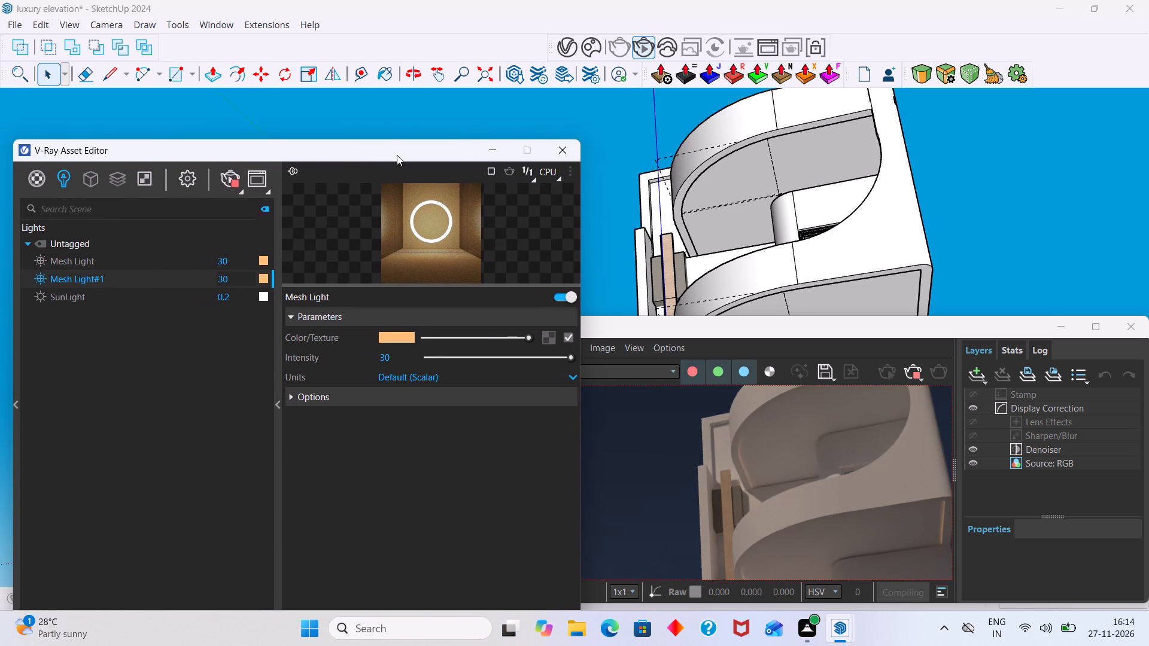
drag(397, 155, 367, 155)
scroll(766, 428, down, 1)
scroll(771, 478, up, 3)
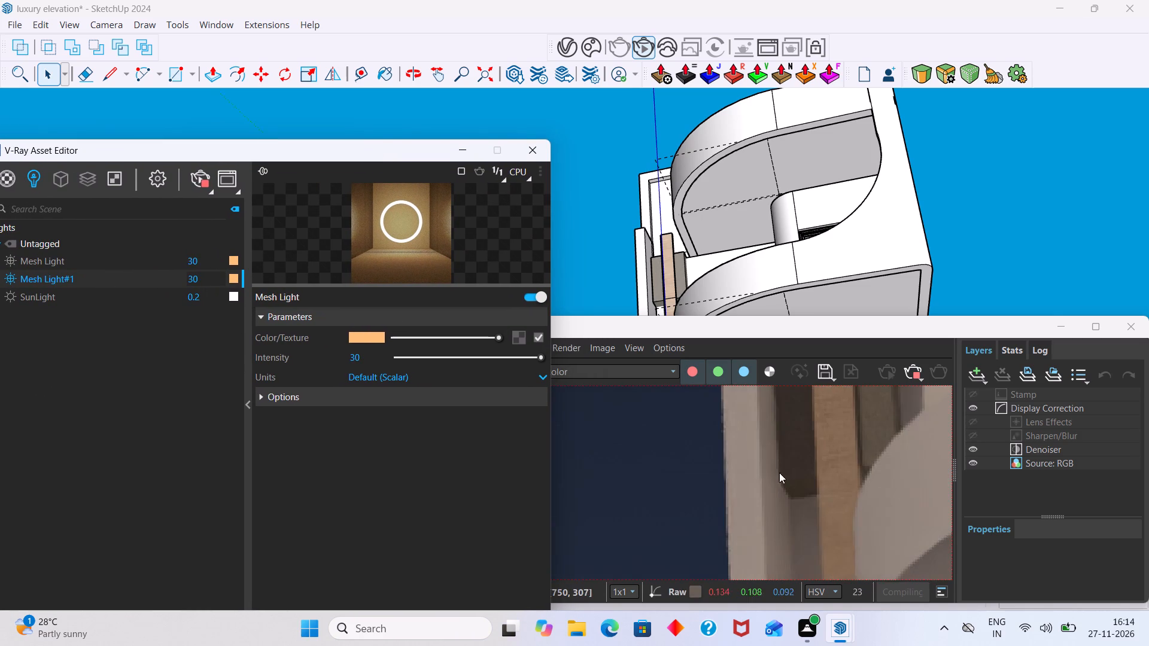
middle_drag(837, 427, 656, 486)
scroll(704, 450, down, 2)
middle_drag(718, 444, 707, 474)
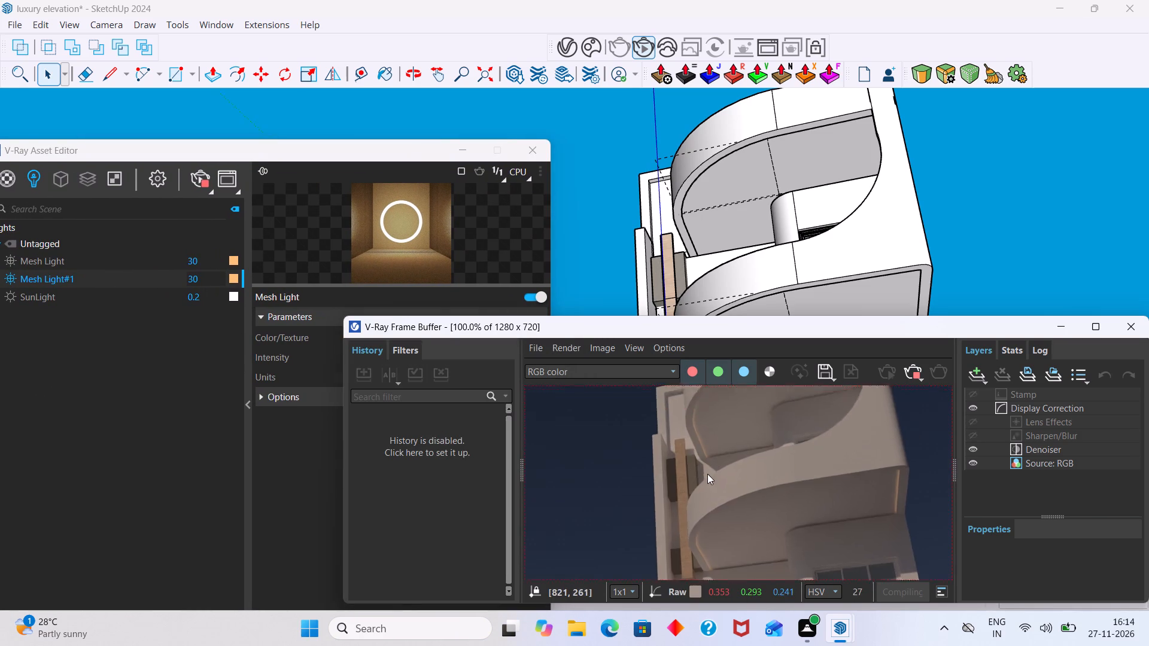
middle_drag(707, 474, 704, 469)
scroll(699, 446, up, 2)
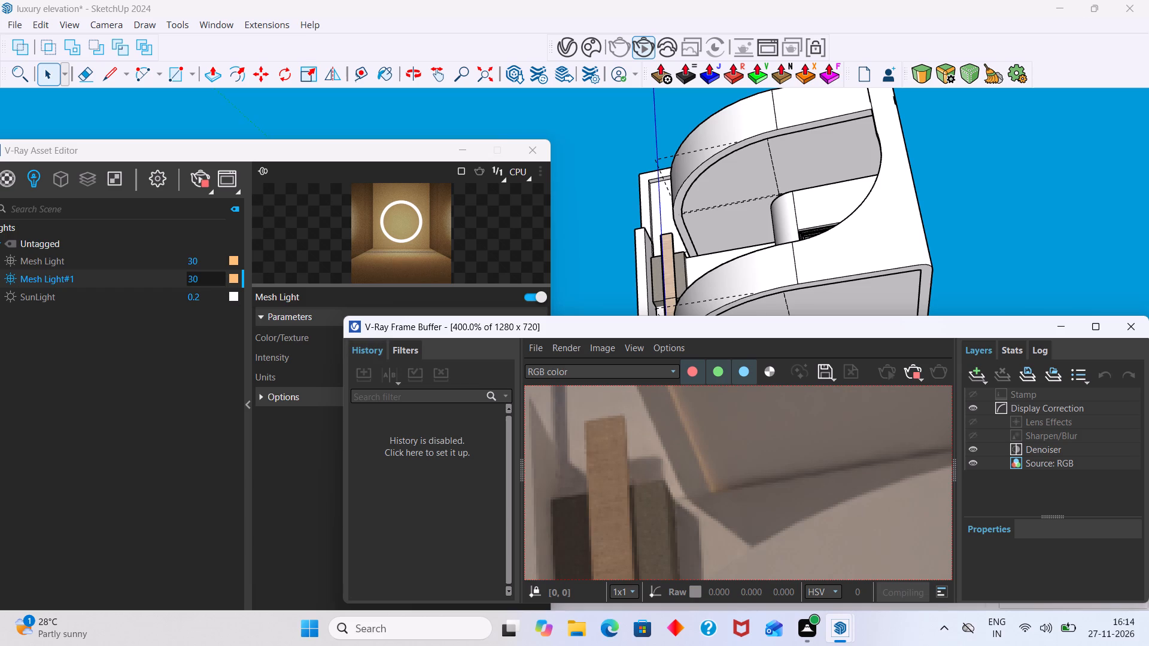
Set Mesh Light#1's intensity to 300 and check the canopy recess glow in the interactive render.
click(204, 278)
key(0)
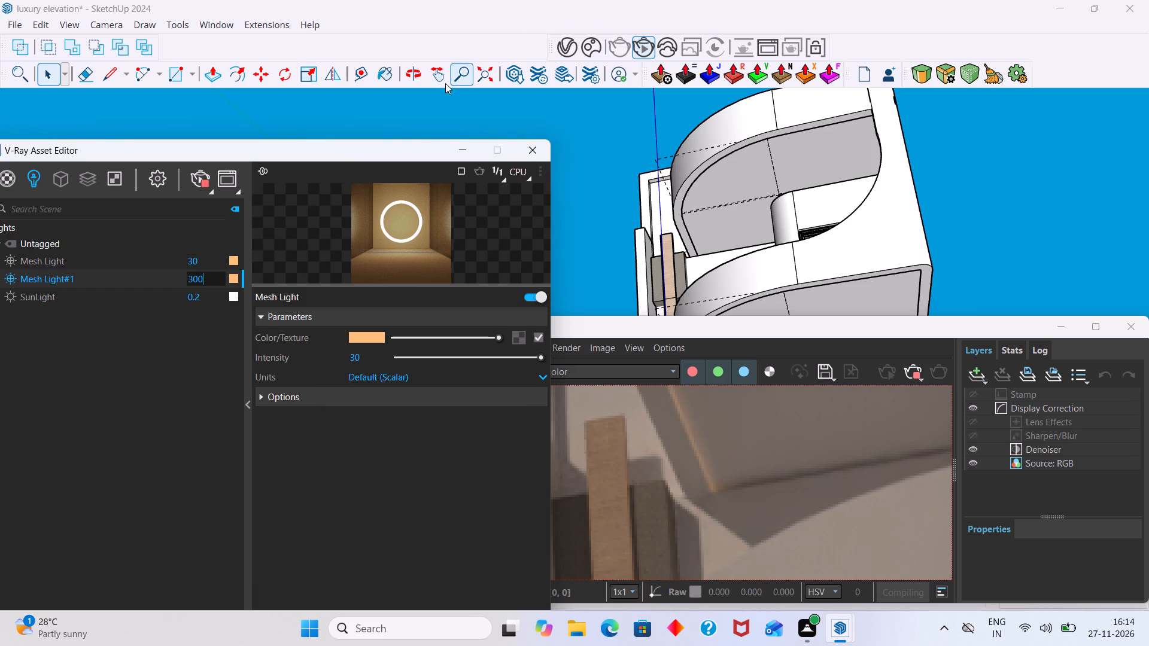
click(577, 264)
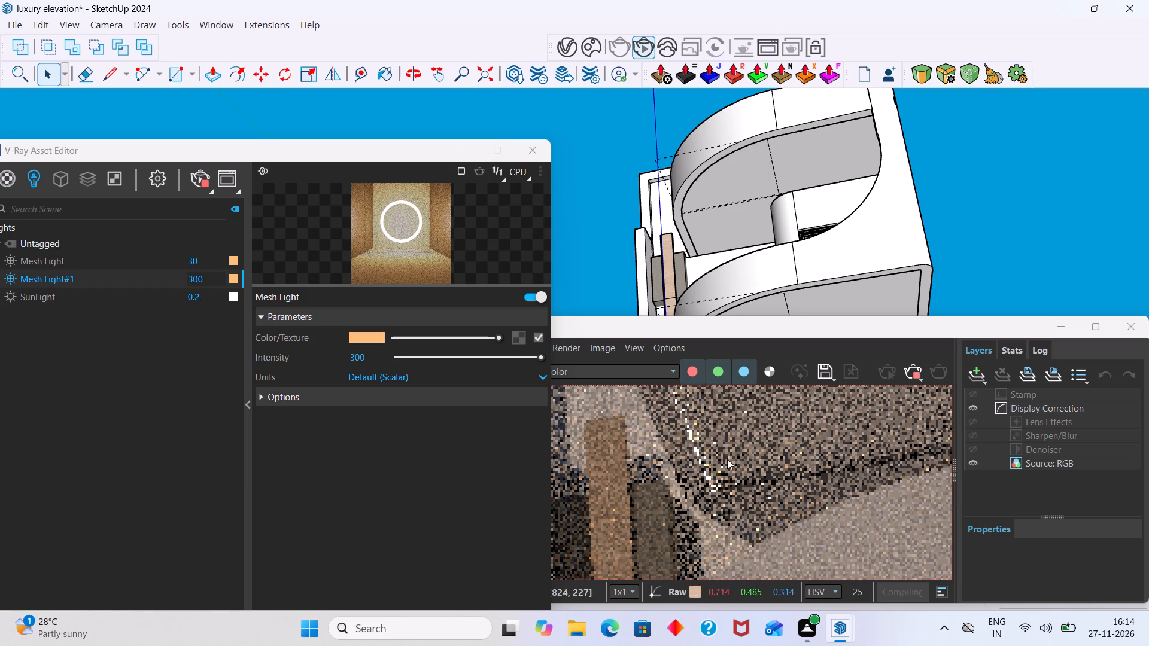
scroll(727, 461, down, 2)
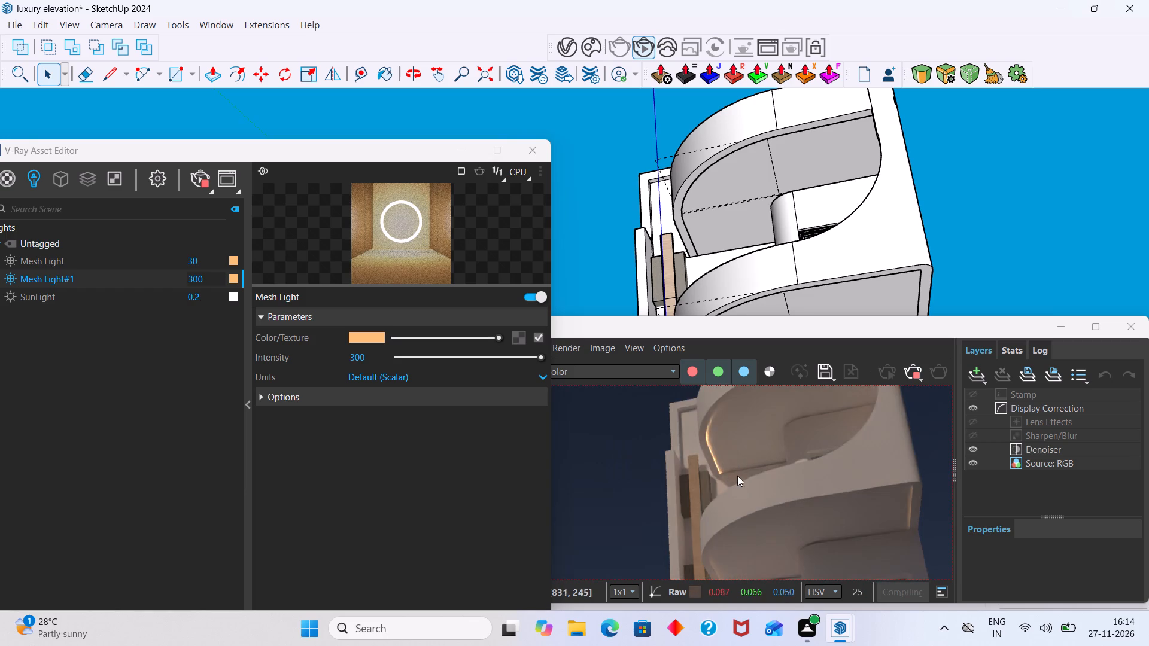
middle_drag(747, 458, 747, 426)
scroll(704, 425, up, 1)
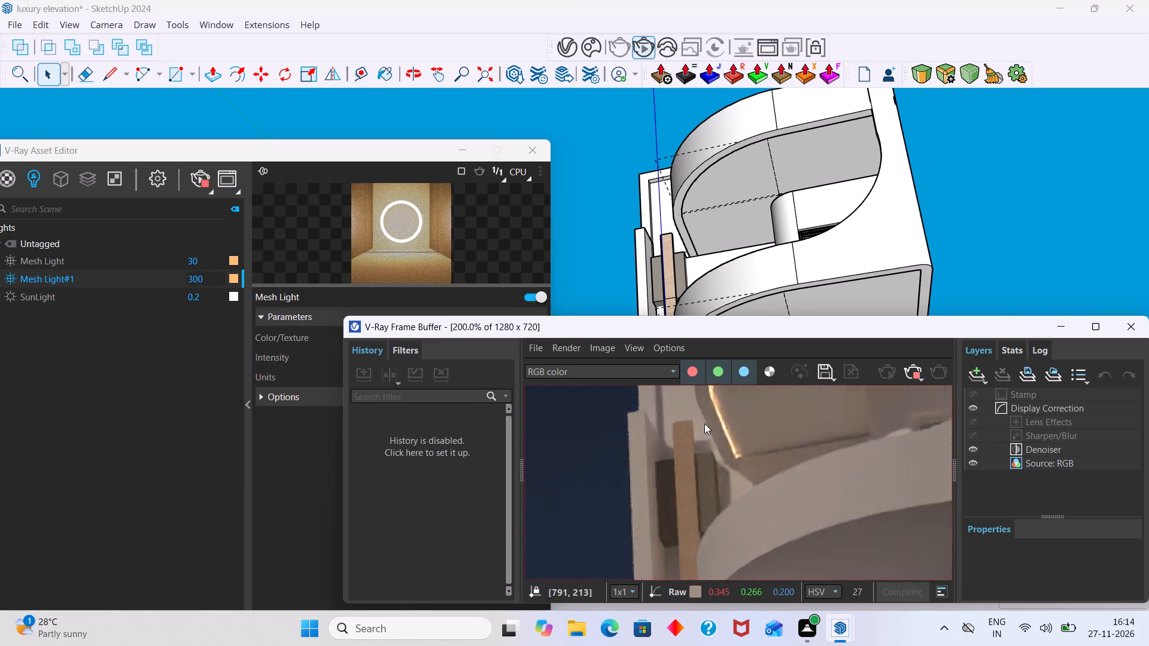
scroll(704, 423, up, 1)
scroll(732, 432, down, 2)
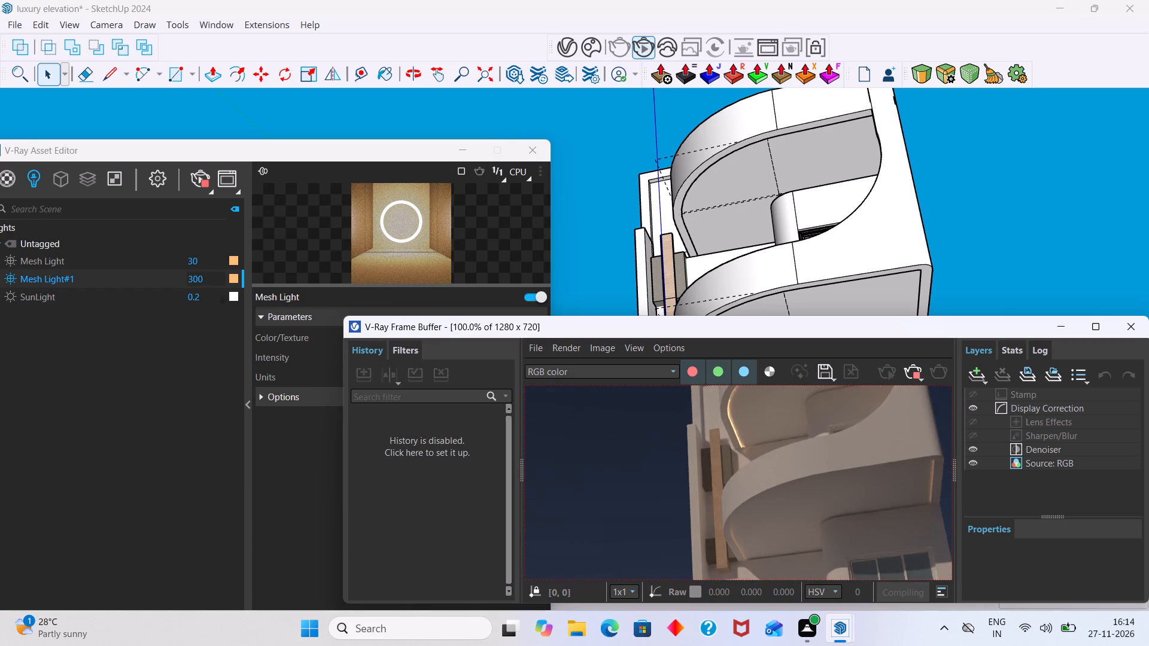
Set Mesh Light's intensity to 300.
click(200, 263)
key(0)
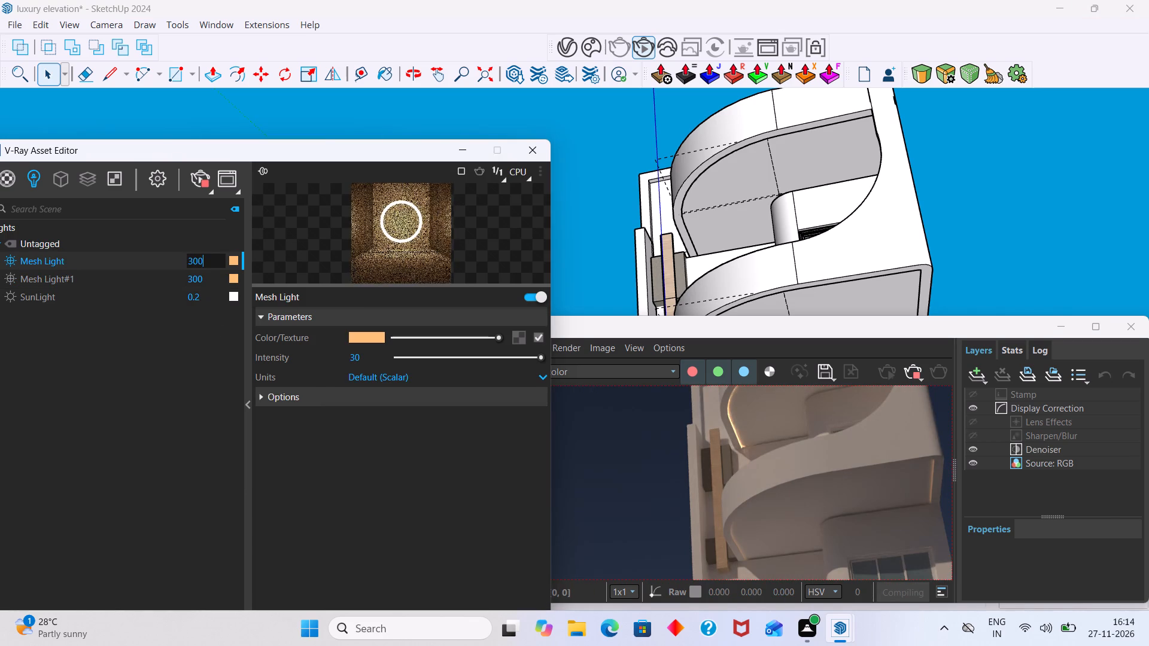
key(Return)
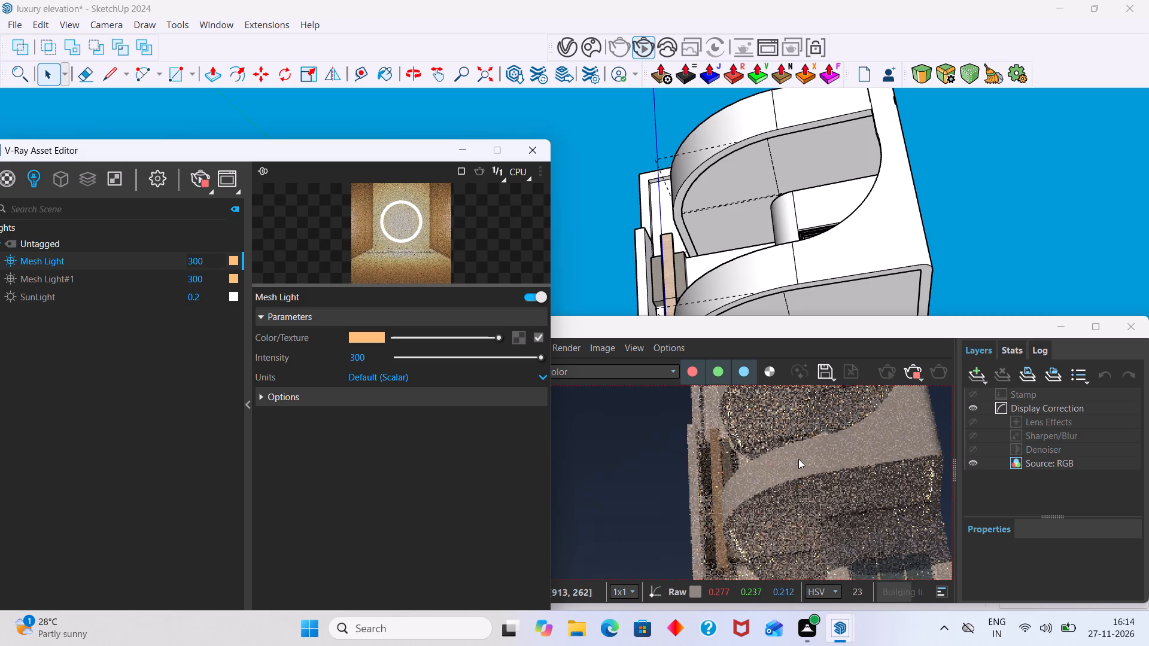
Examine the warm glow along both curved canopies' recess edges in the interactive render, close up and across the whole elevation.
scroll(794, 461, down, 2)
scroll(779, 481, up, 2)
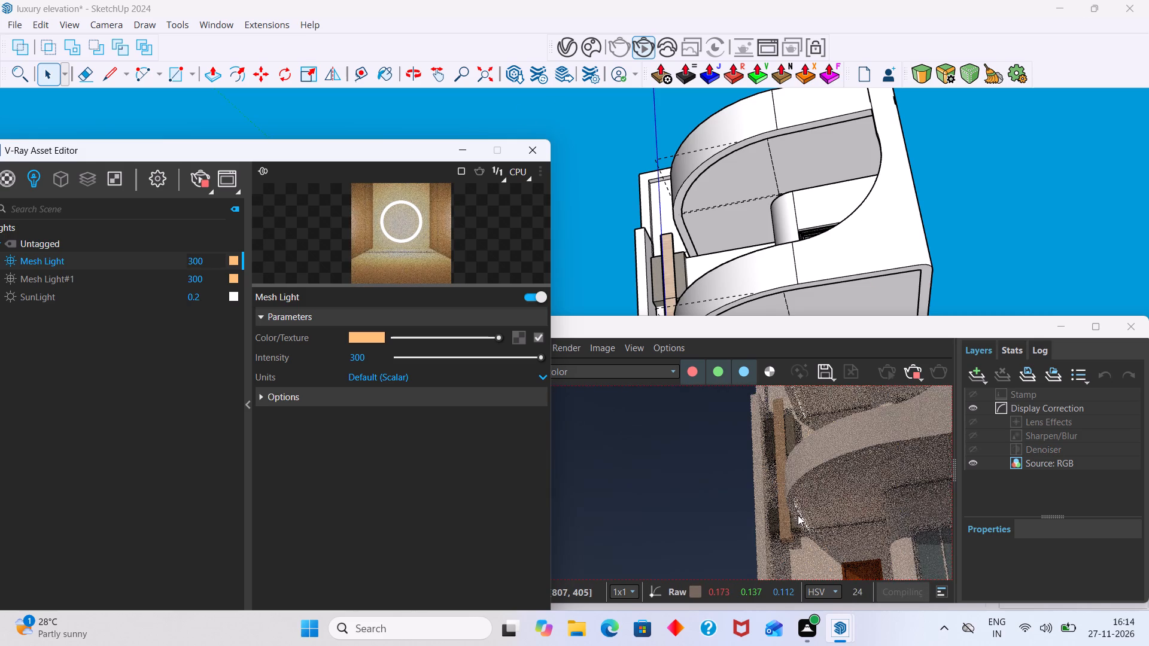
middle_drag(787, 511, 674, 459)
scroll(703, 456, up, 1)
scroll(703, 456, down, 1)
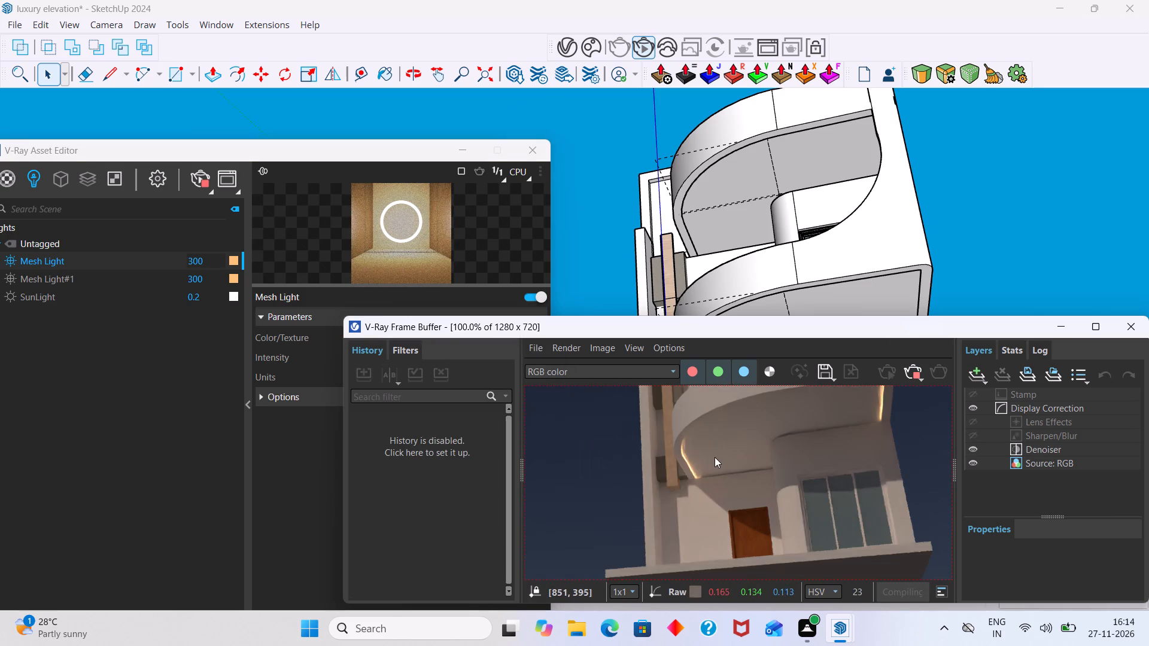
middle_drag(715, 467, 712, 526)
scroll(741, 486, down, 1)
middle_drag(741, 500, 748, 525)
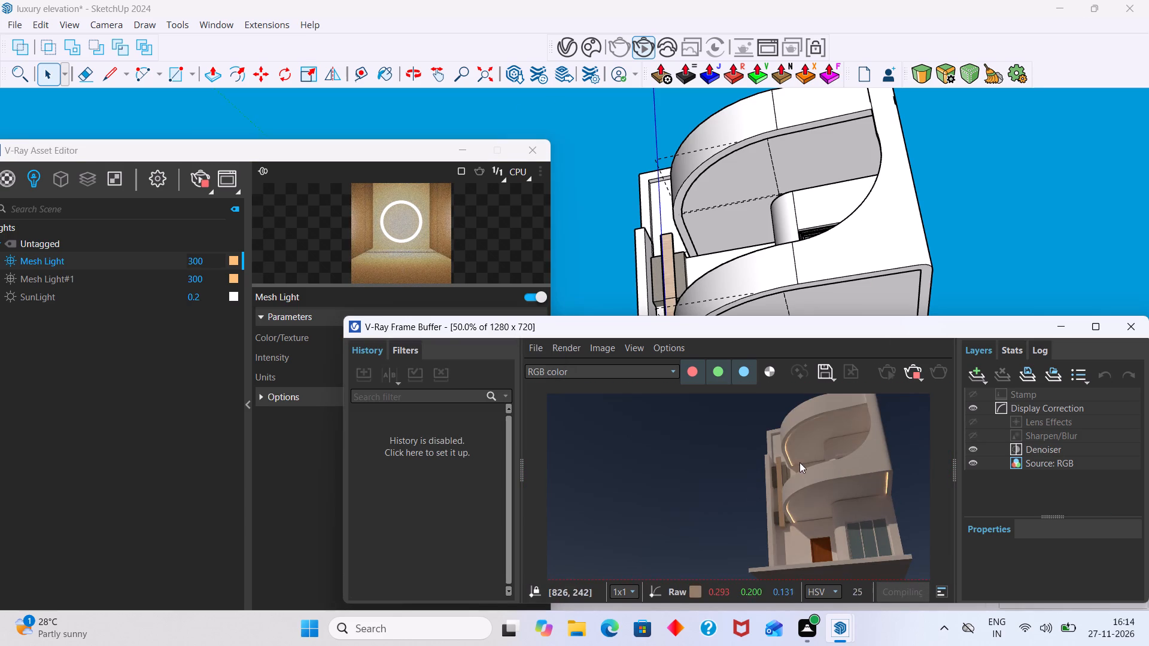
scroll(808, 450, up, 1)
middle_drag(808, 450, 780, 397)
scroll(745, 525, up, 3)
scroll(754, 535, down, 2)
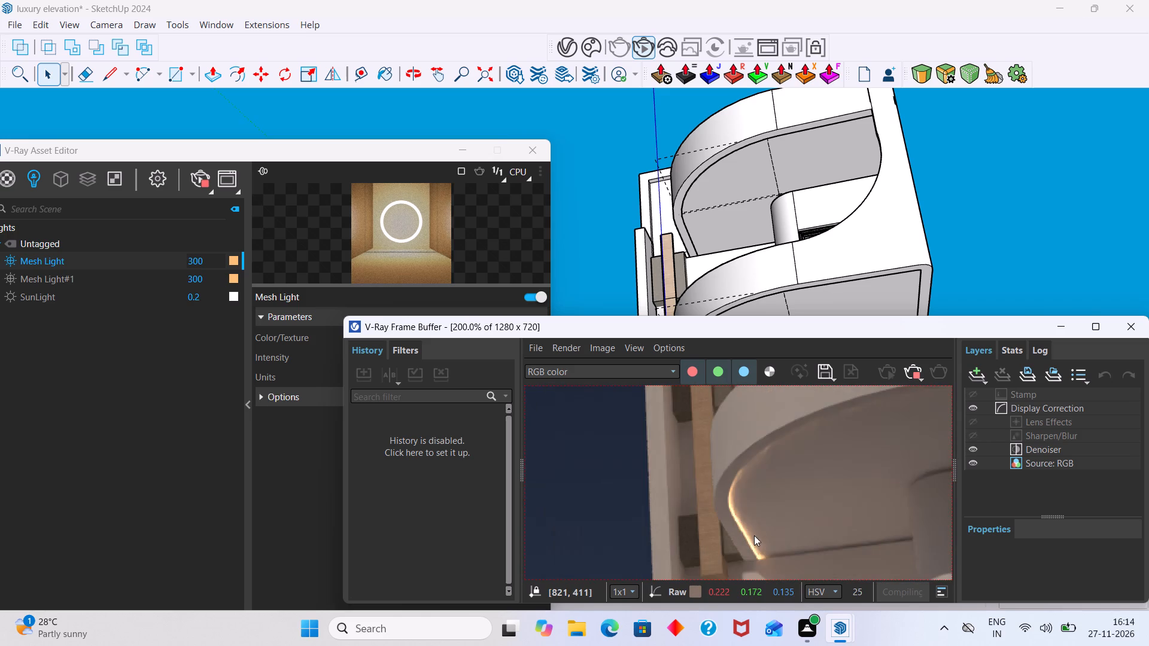
scroll(754, 535, down, 1)
middle_drag(736, 532, 712, 553)
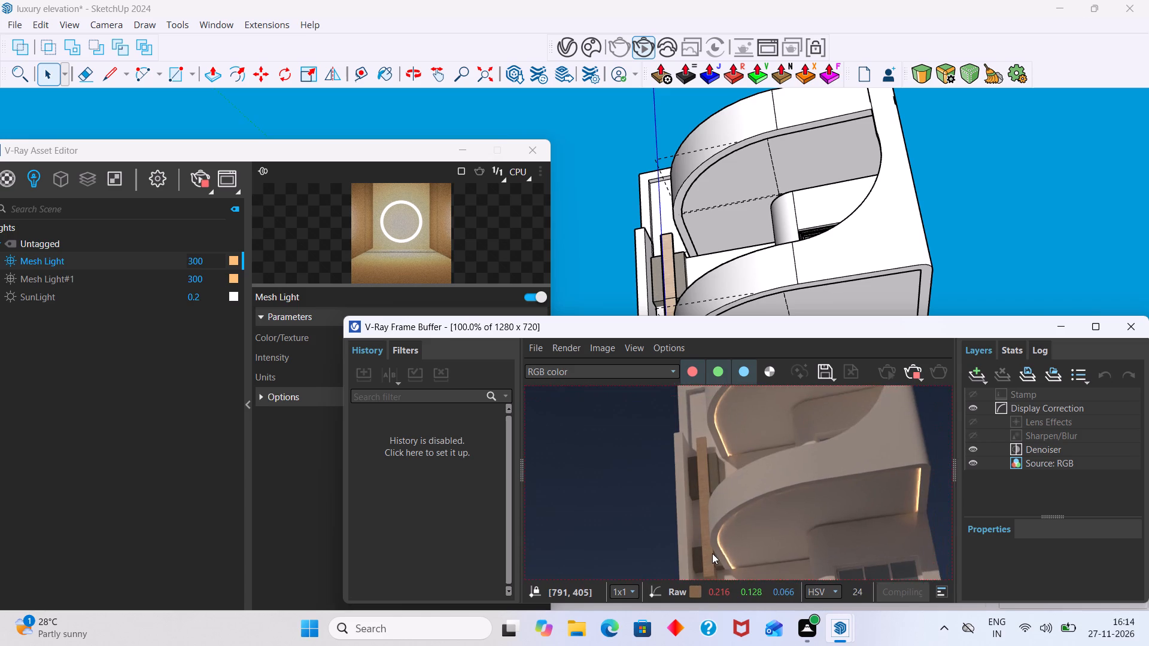
middle_drag(712, 553, 704, 589)
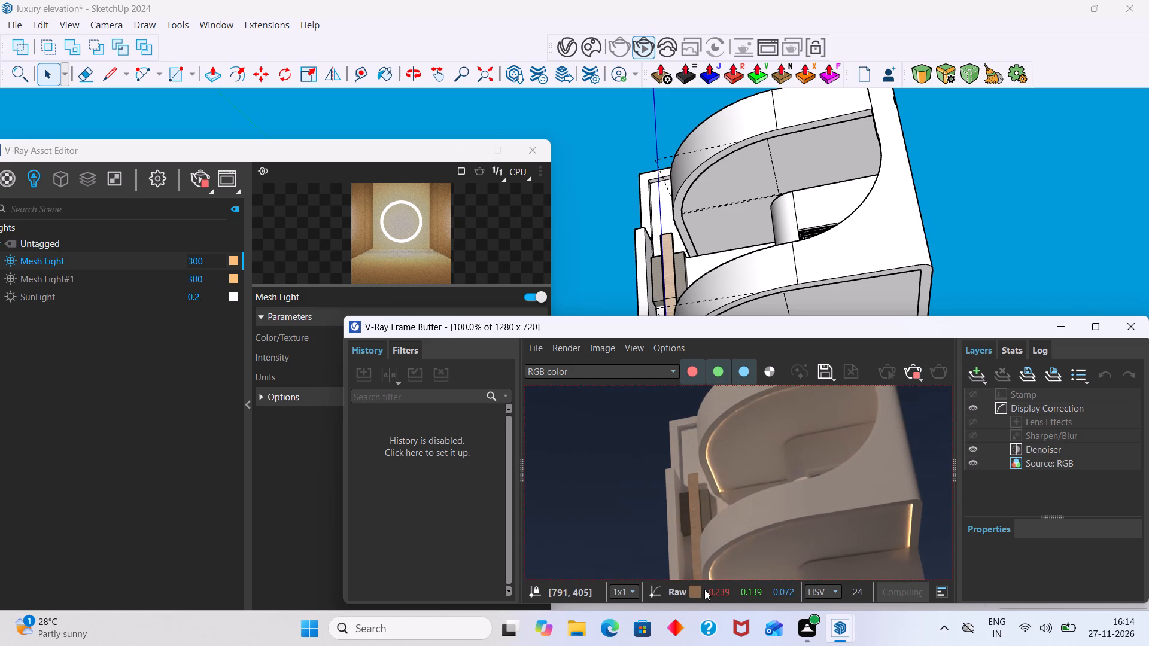